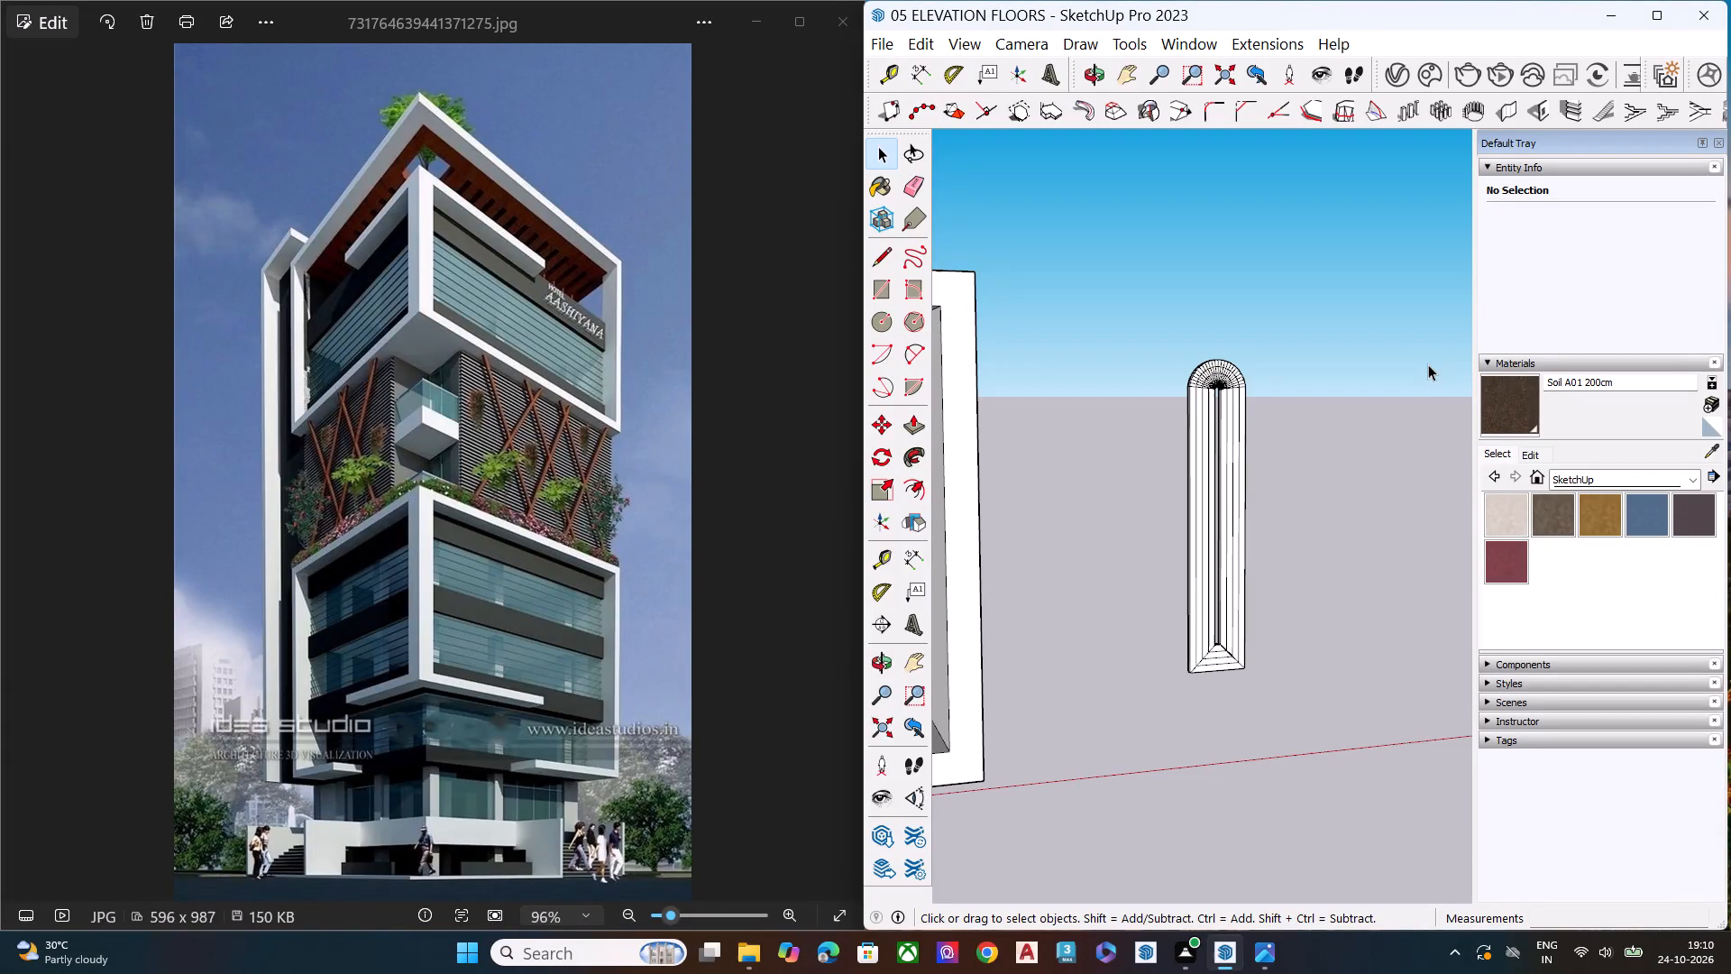
# Delete the free-standing arched frame beside the hollow box.
pyautogui.scroll(-4, 1267, 429)
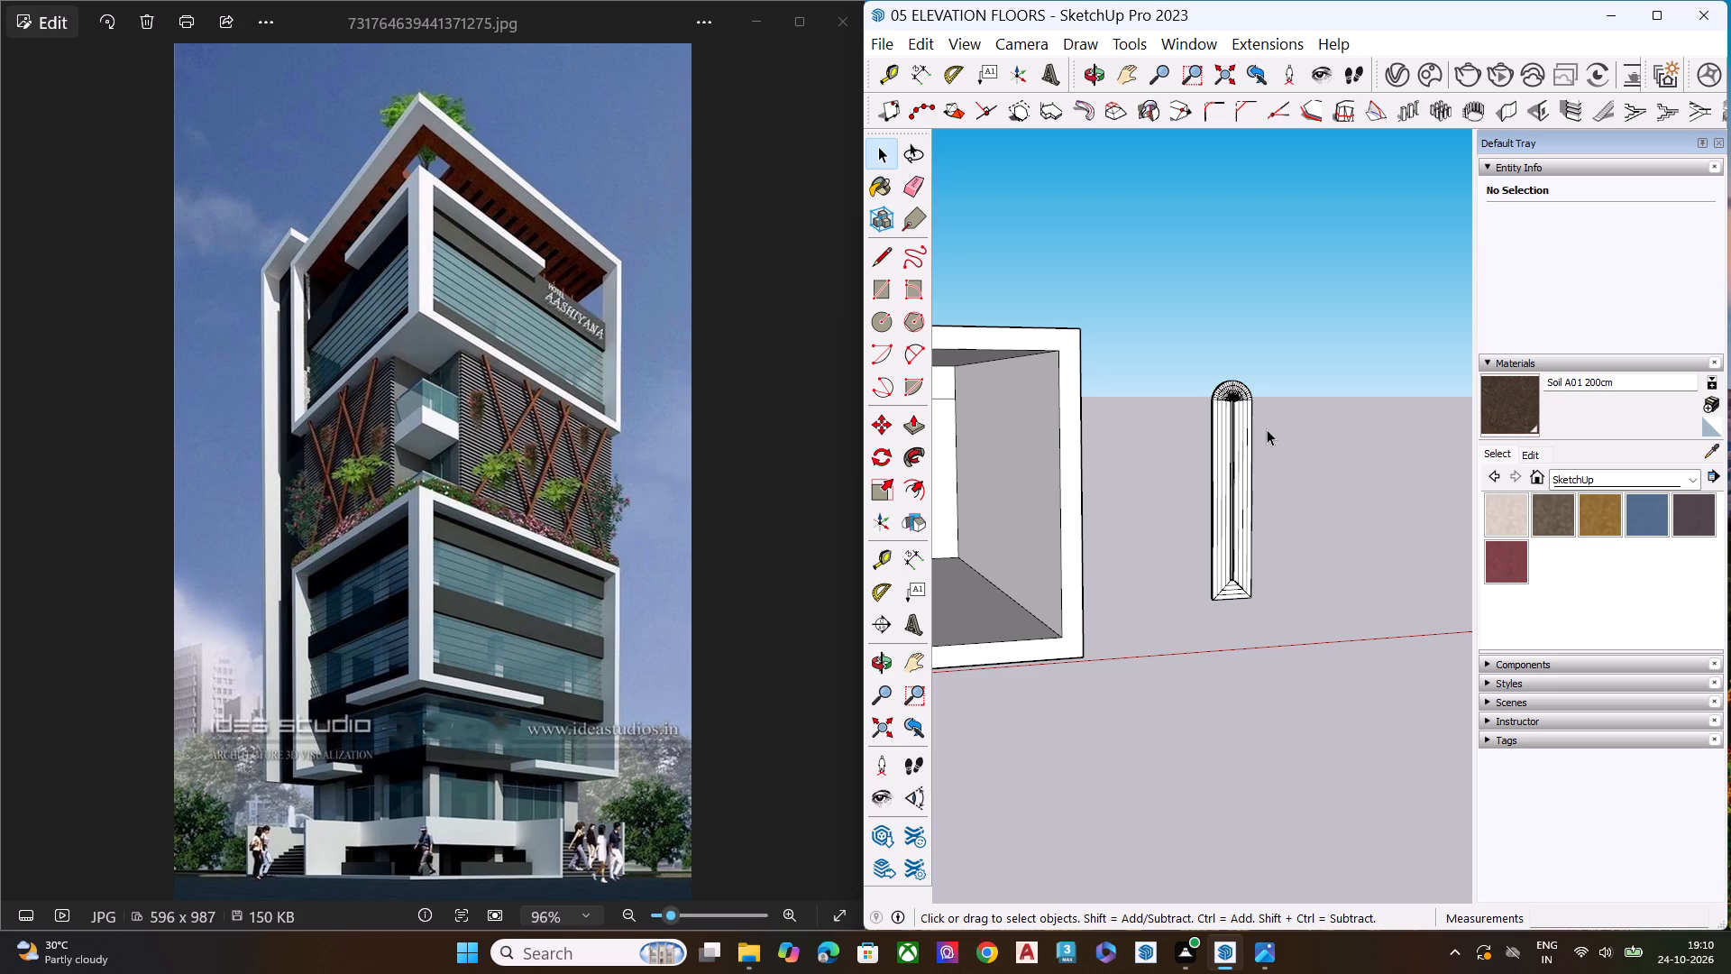
pyautogui.scroll(-6, 1667, 0)
pyautogui.scroll(-2, 1263, 384)
pyautogui.scroll(1, 1247, 407)
pyautogui.scroll(-4, 1239, 427)
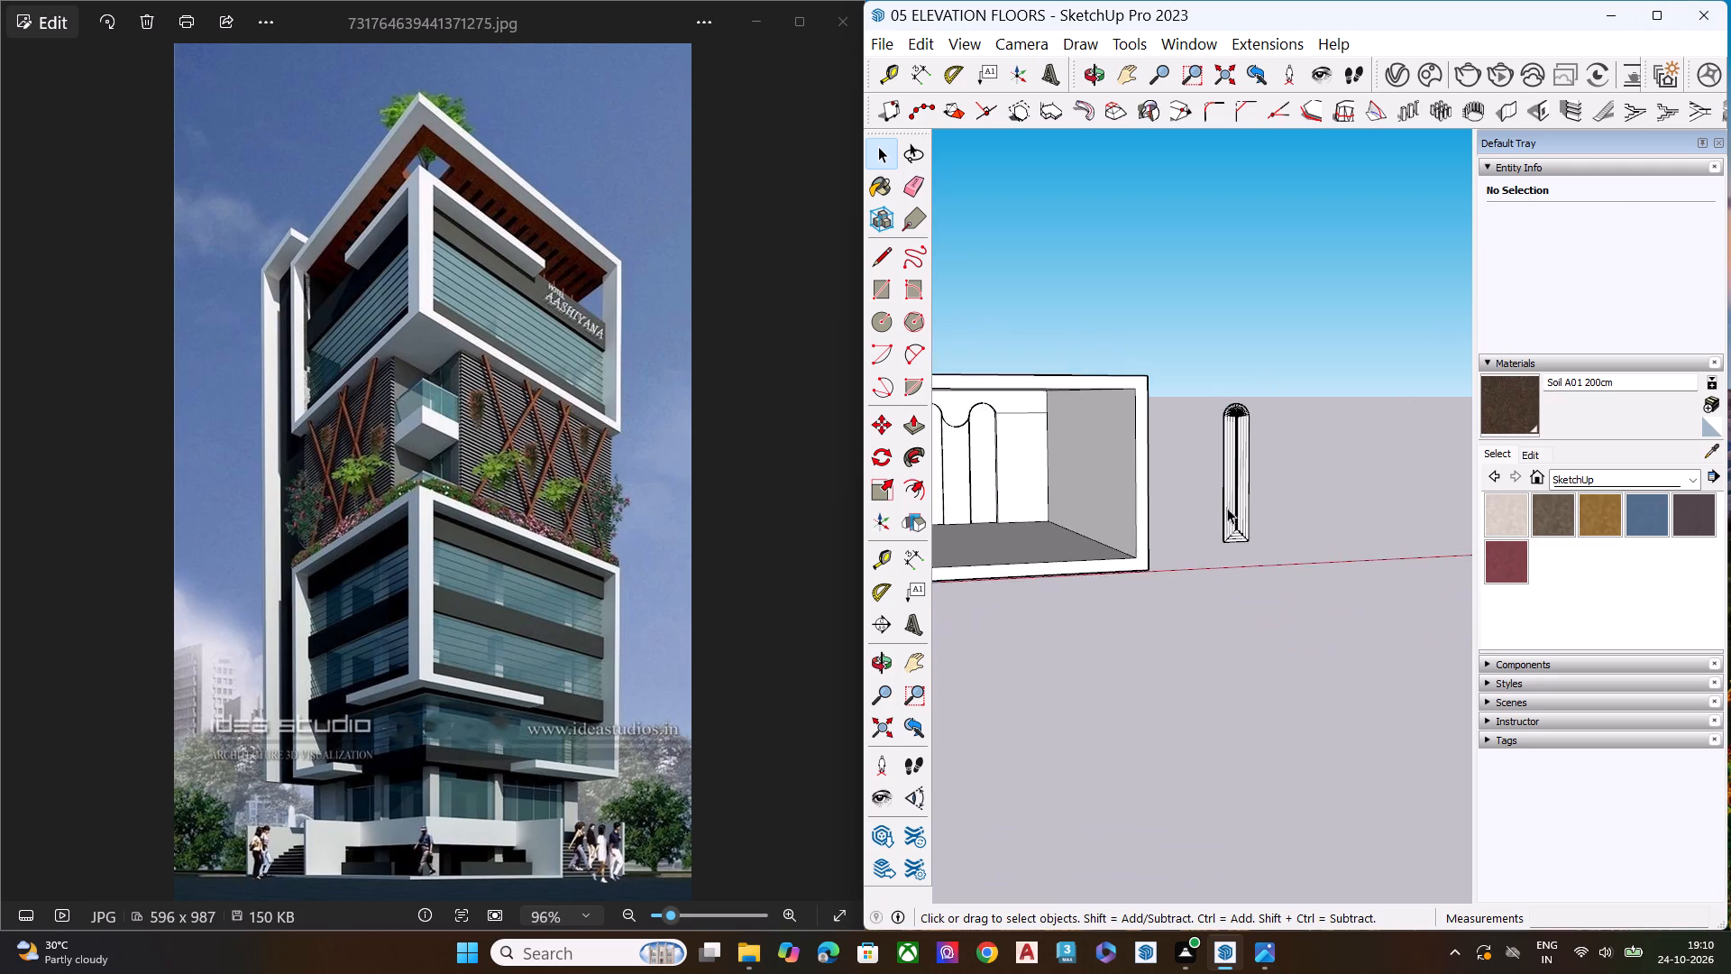
pyautogui.moveTo(1204, 517); pyautogui.dragTo(1257, 482, button='middle')
pyautogui.scroll(1, 1257, 482)
pyautogui.scroll(-1, 1257, 482)
pyautogui.scroll(1, 1246, 478)
pyautogui.scroll(-1, 1231, 473)
pyautogui.scroll(17, 1225, 472)
pyautogui.moveTo(1234, 495); pyautogui.dragTo(1203, 574, button='middle')
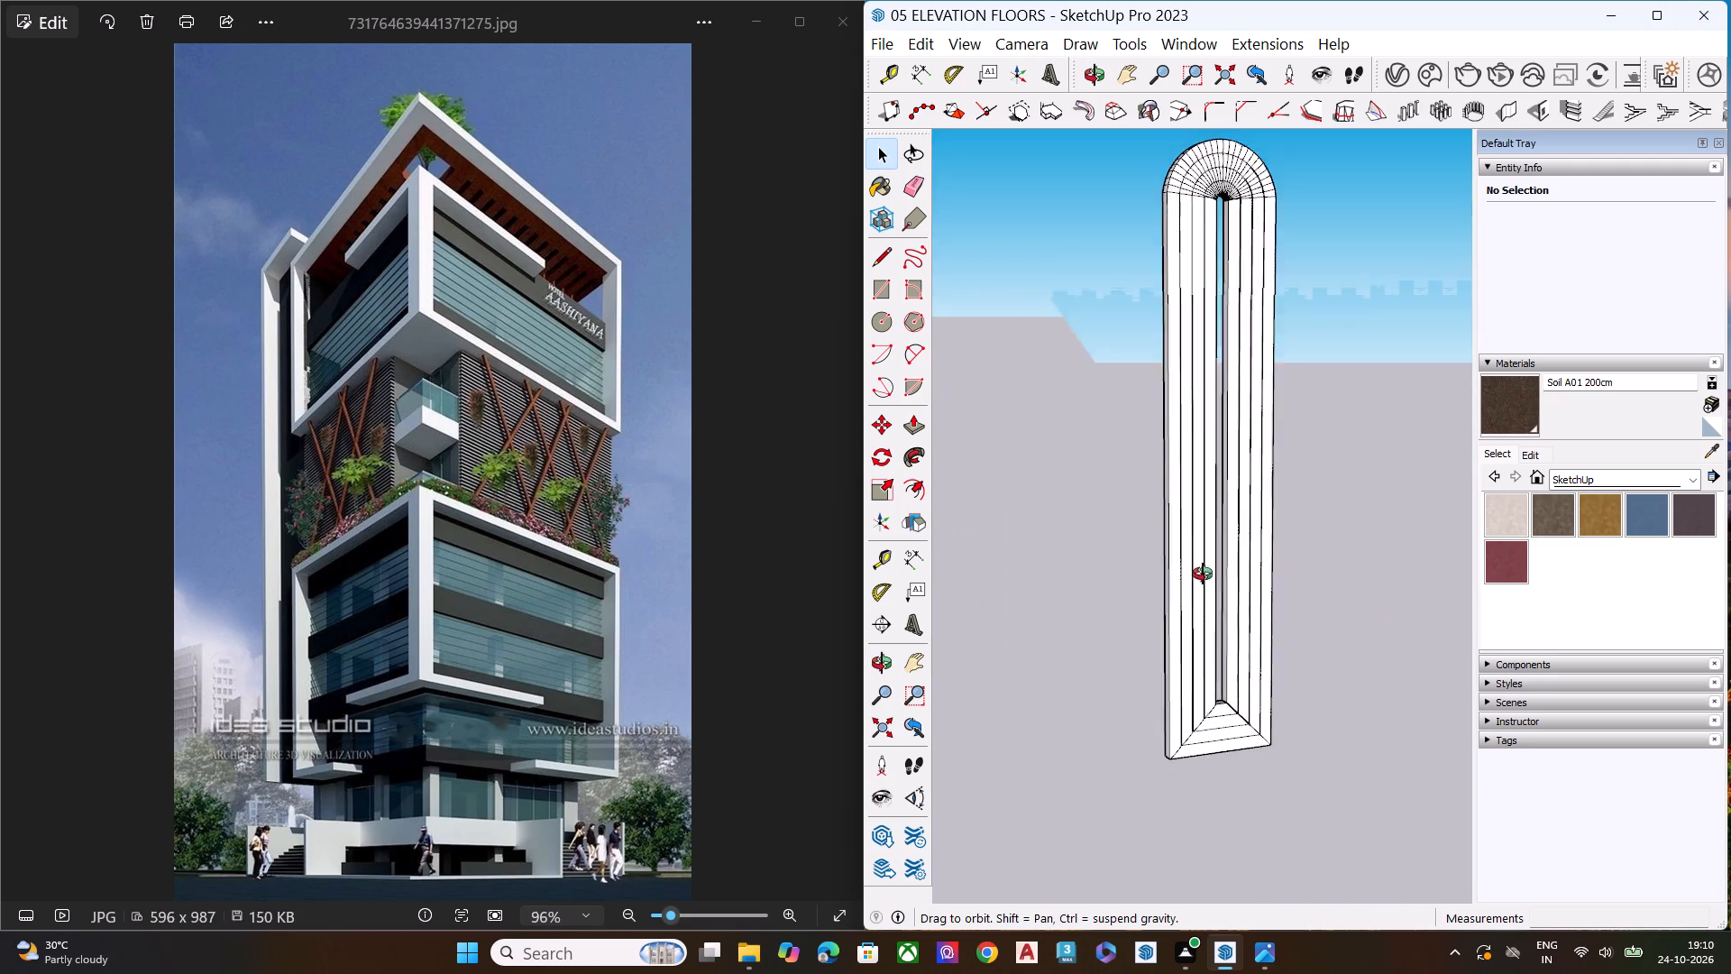
pyautogui.moveTo(1203, 574); pyautogui.dragTo(1127, 665, button='middle')
pyautogui.scroll(1, 1127, 665)
pyautogui.scroll(-6, 1239, 605)
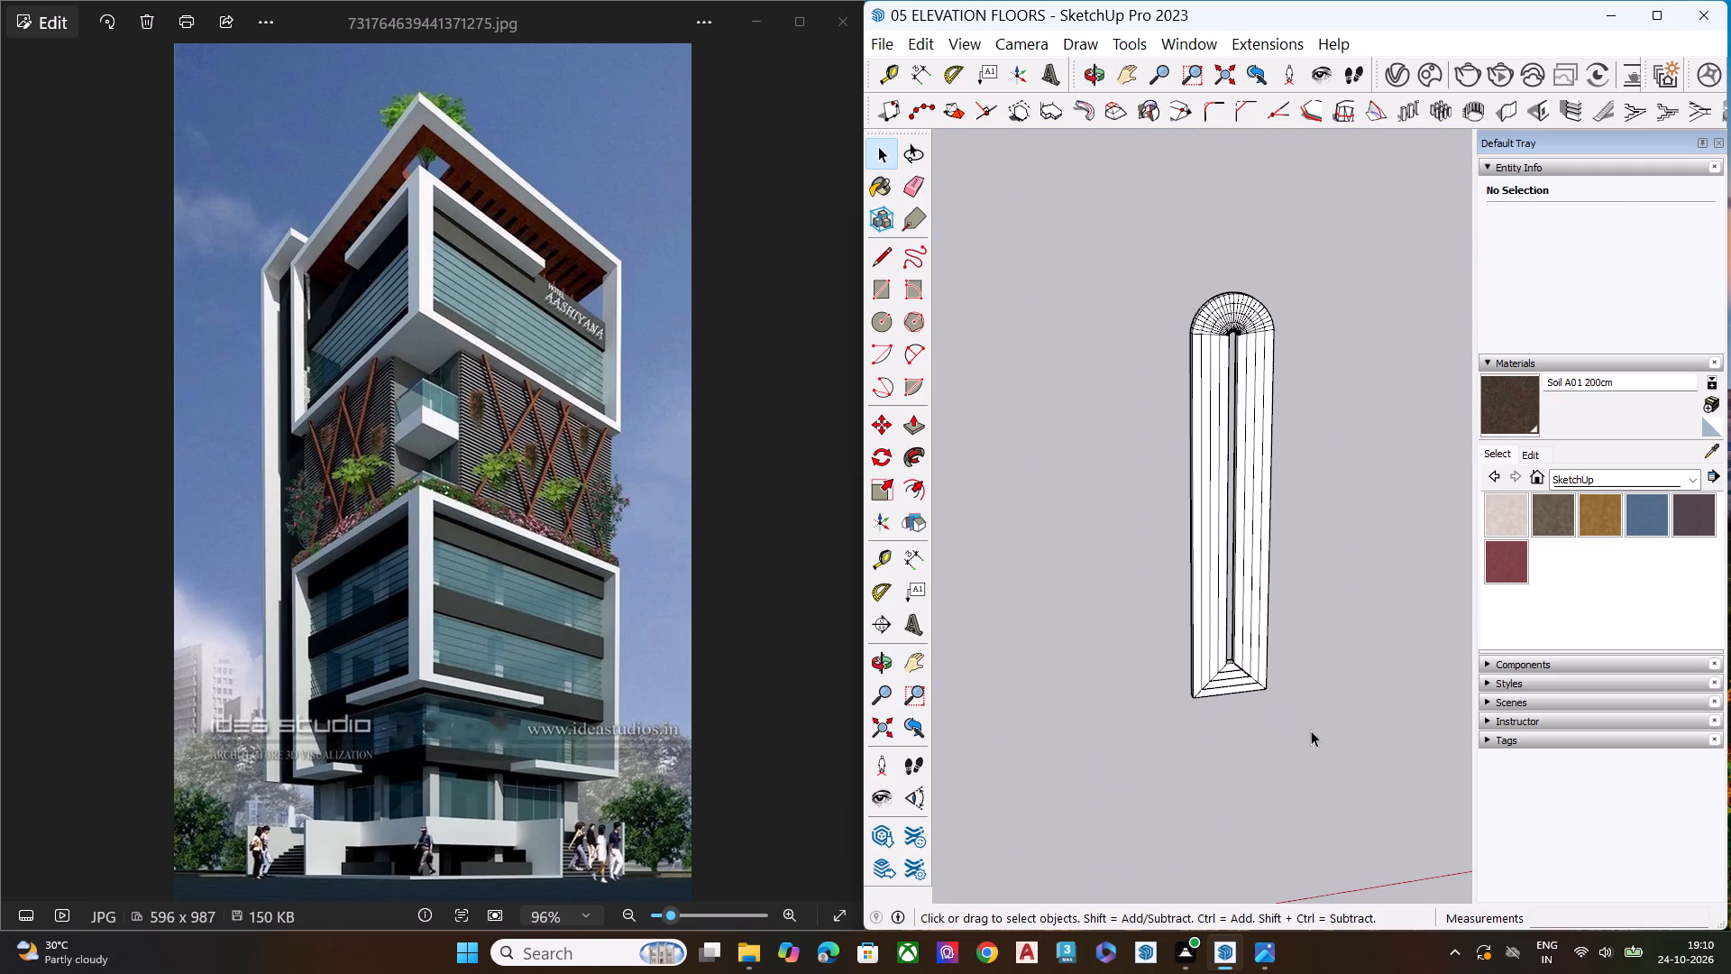
pyautogui.moveTo(1311, 730); pyautogui.dragTo(1136, 269)
pyautogui.press('Delete')
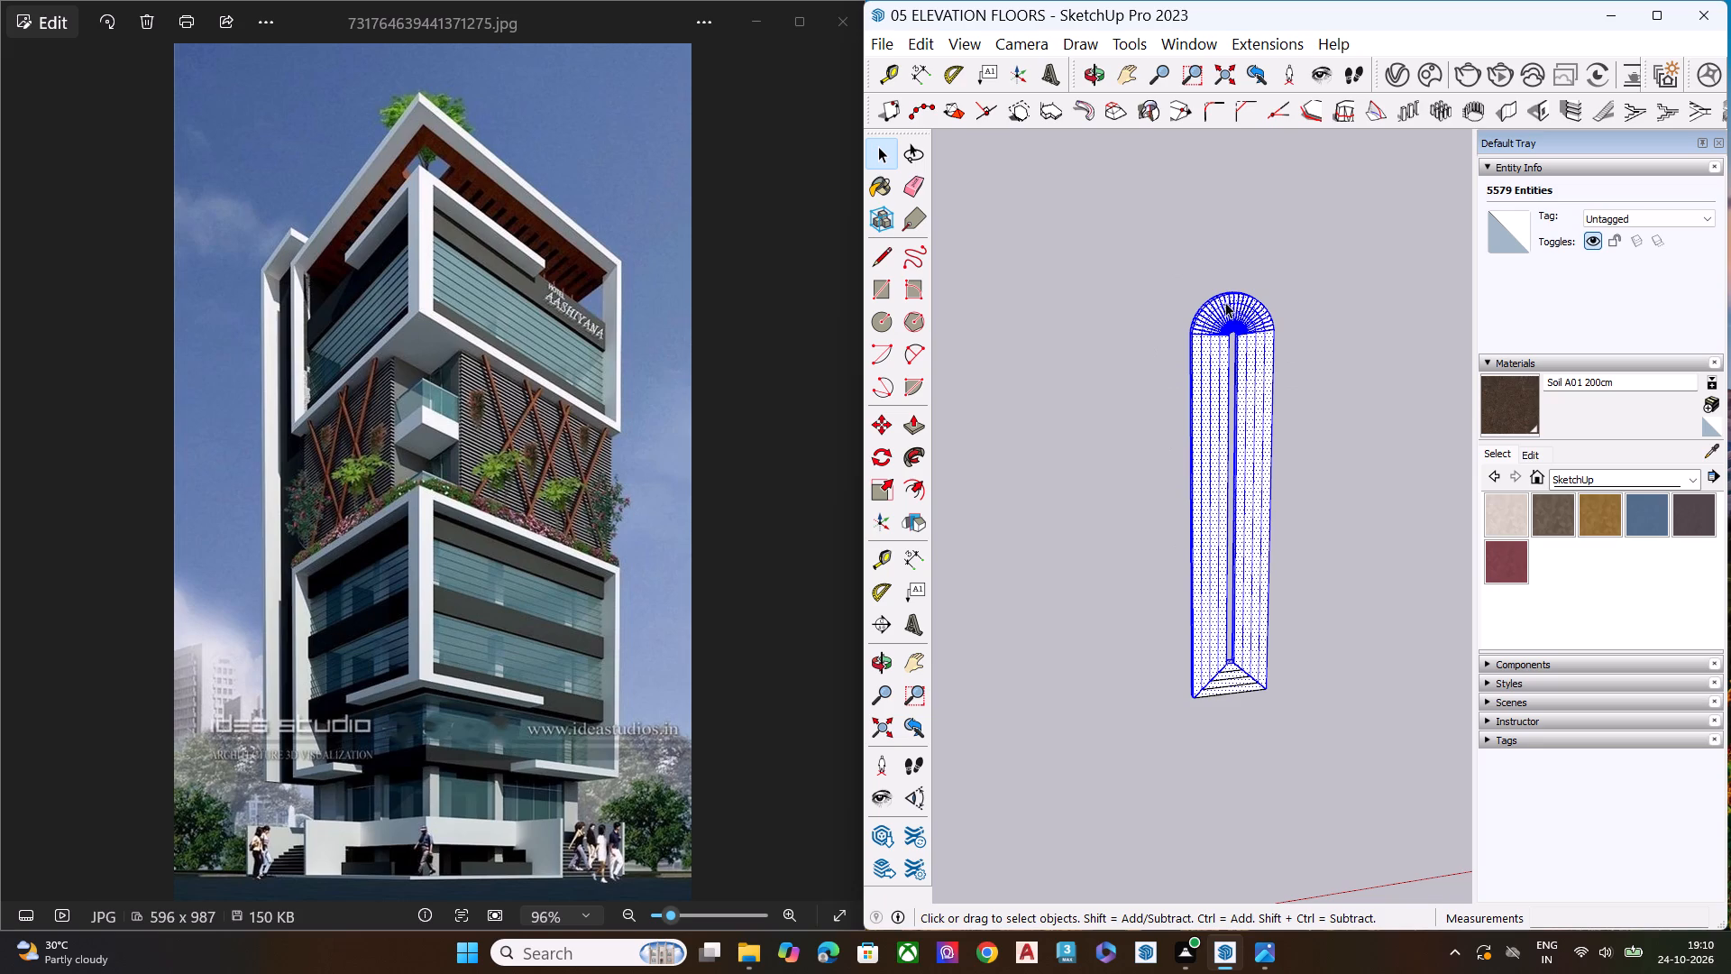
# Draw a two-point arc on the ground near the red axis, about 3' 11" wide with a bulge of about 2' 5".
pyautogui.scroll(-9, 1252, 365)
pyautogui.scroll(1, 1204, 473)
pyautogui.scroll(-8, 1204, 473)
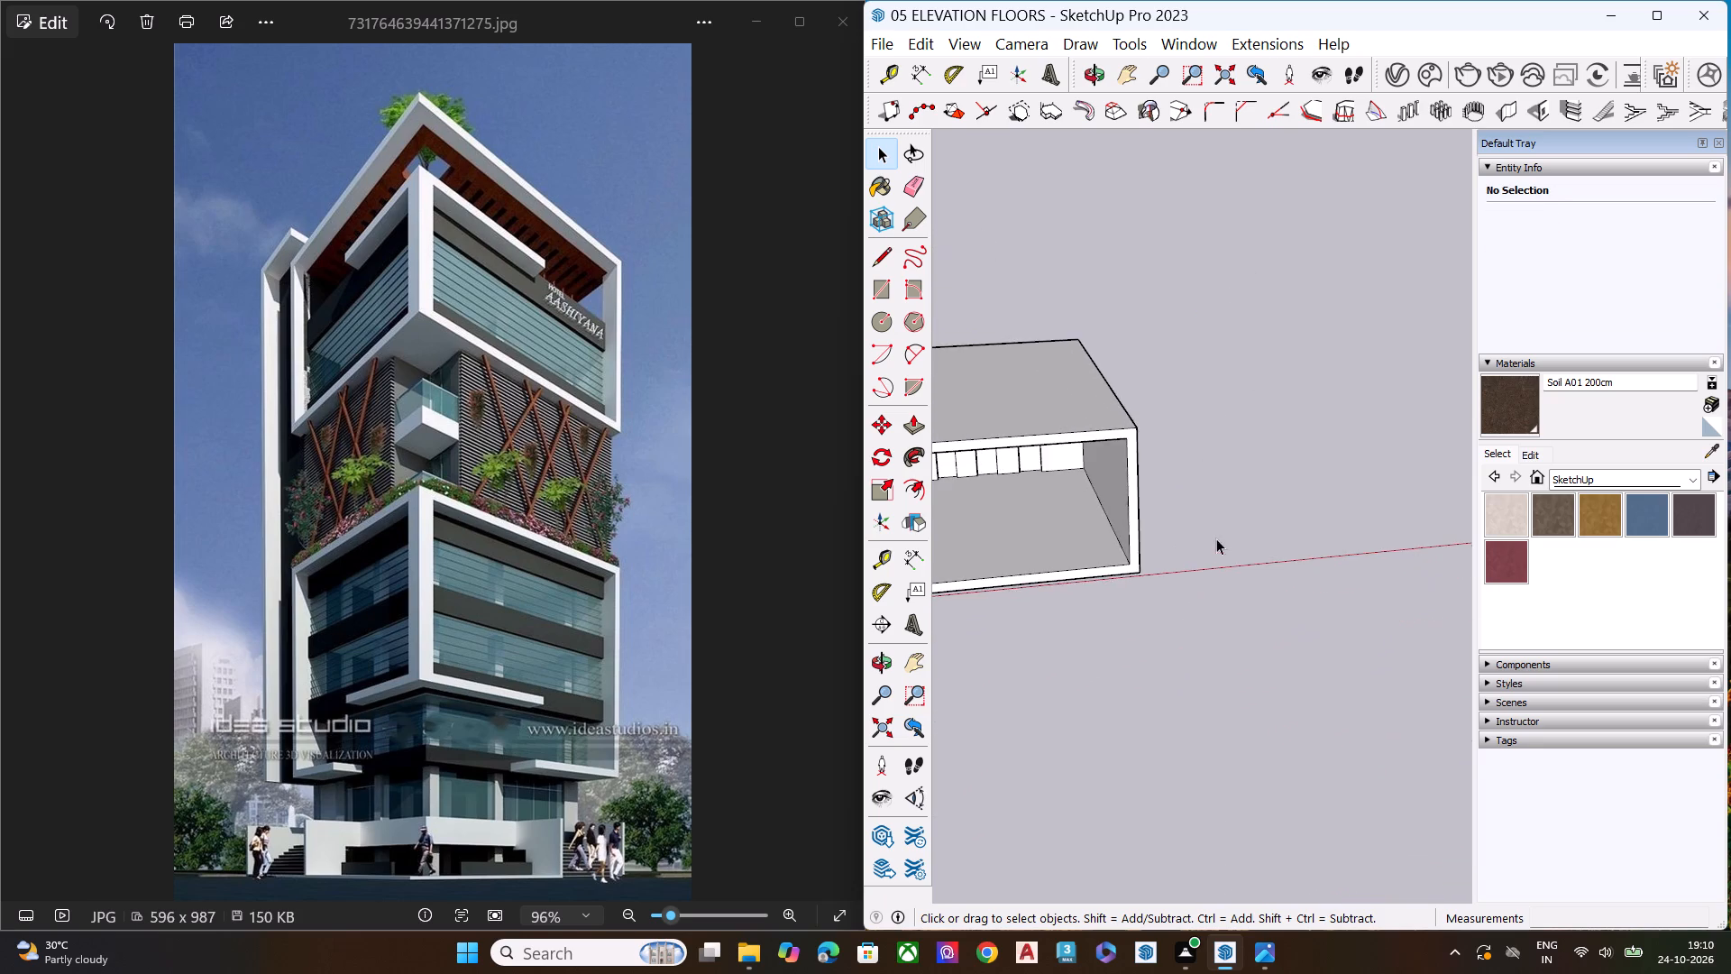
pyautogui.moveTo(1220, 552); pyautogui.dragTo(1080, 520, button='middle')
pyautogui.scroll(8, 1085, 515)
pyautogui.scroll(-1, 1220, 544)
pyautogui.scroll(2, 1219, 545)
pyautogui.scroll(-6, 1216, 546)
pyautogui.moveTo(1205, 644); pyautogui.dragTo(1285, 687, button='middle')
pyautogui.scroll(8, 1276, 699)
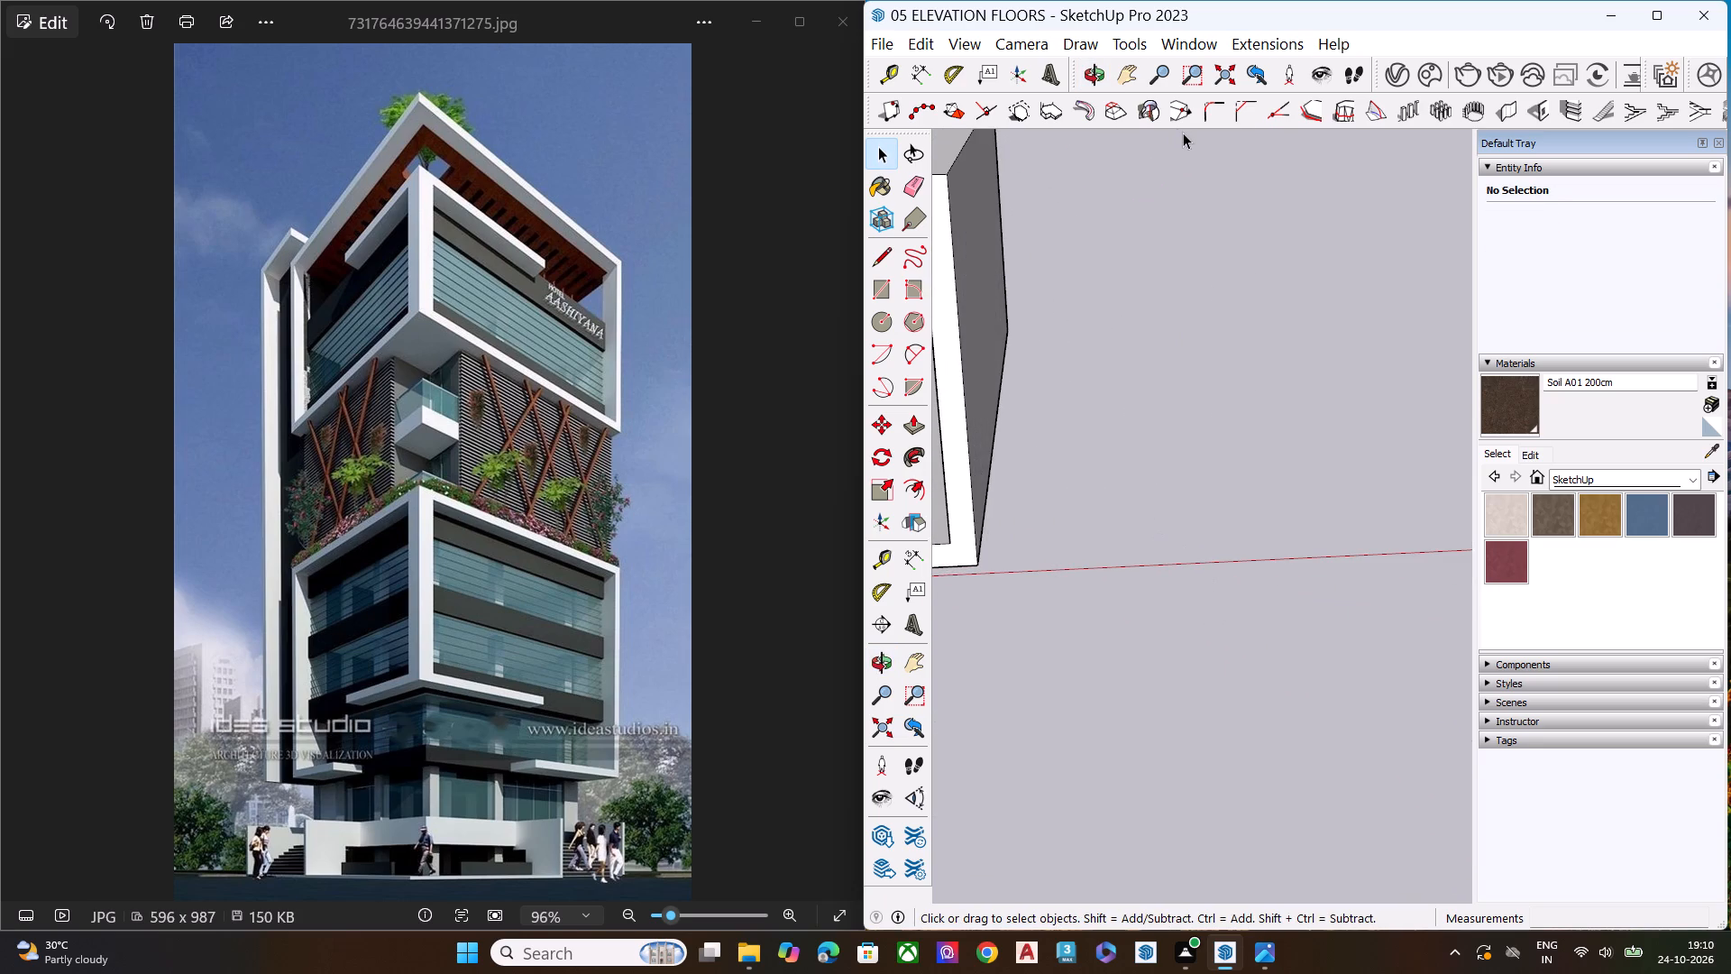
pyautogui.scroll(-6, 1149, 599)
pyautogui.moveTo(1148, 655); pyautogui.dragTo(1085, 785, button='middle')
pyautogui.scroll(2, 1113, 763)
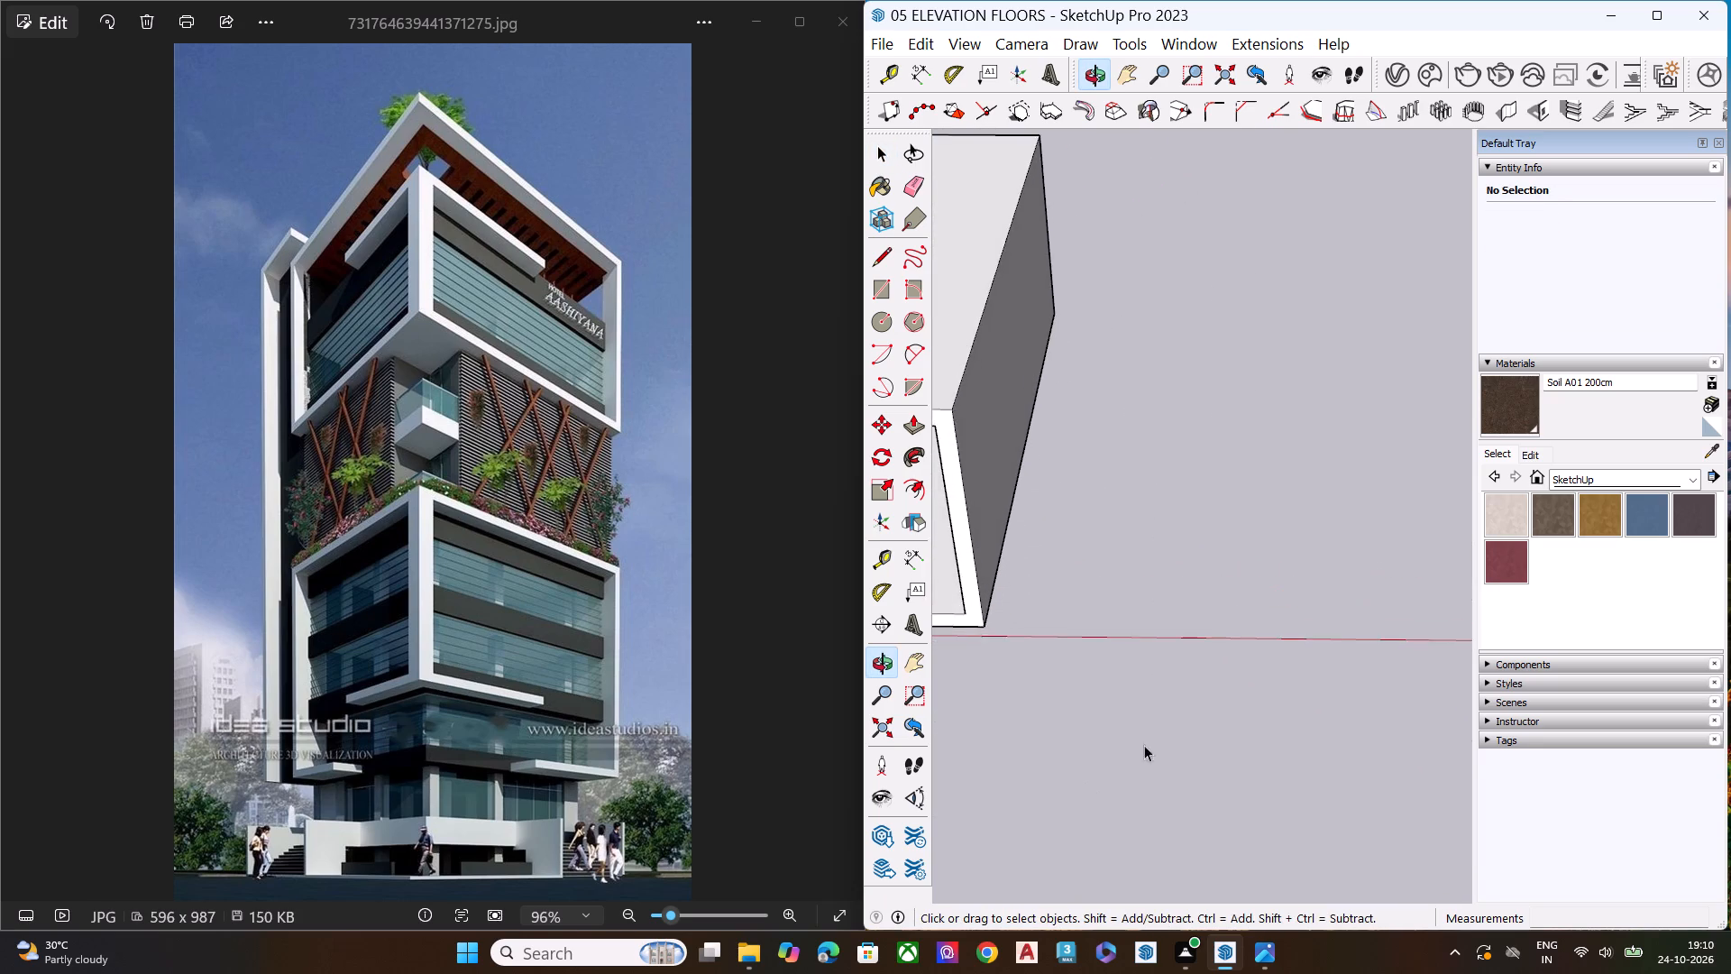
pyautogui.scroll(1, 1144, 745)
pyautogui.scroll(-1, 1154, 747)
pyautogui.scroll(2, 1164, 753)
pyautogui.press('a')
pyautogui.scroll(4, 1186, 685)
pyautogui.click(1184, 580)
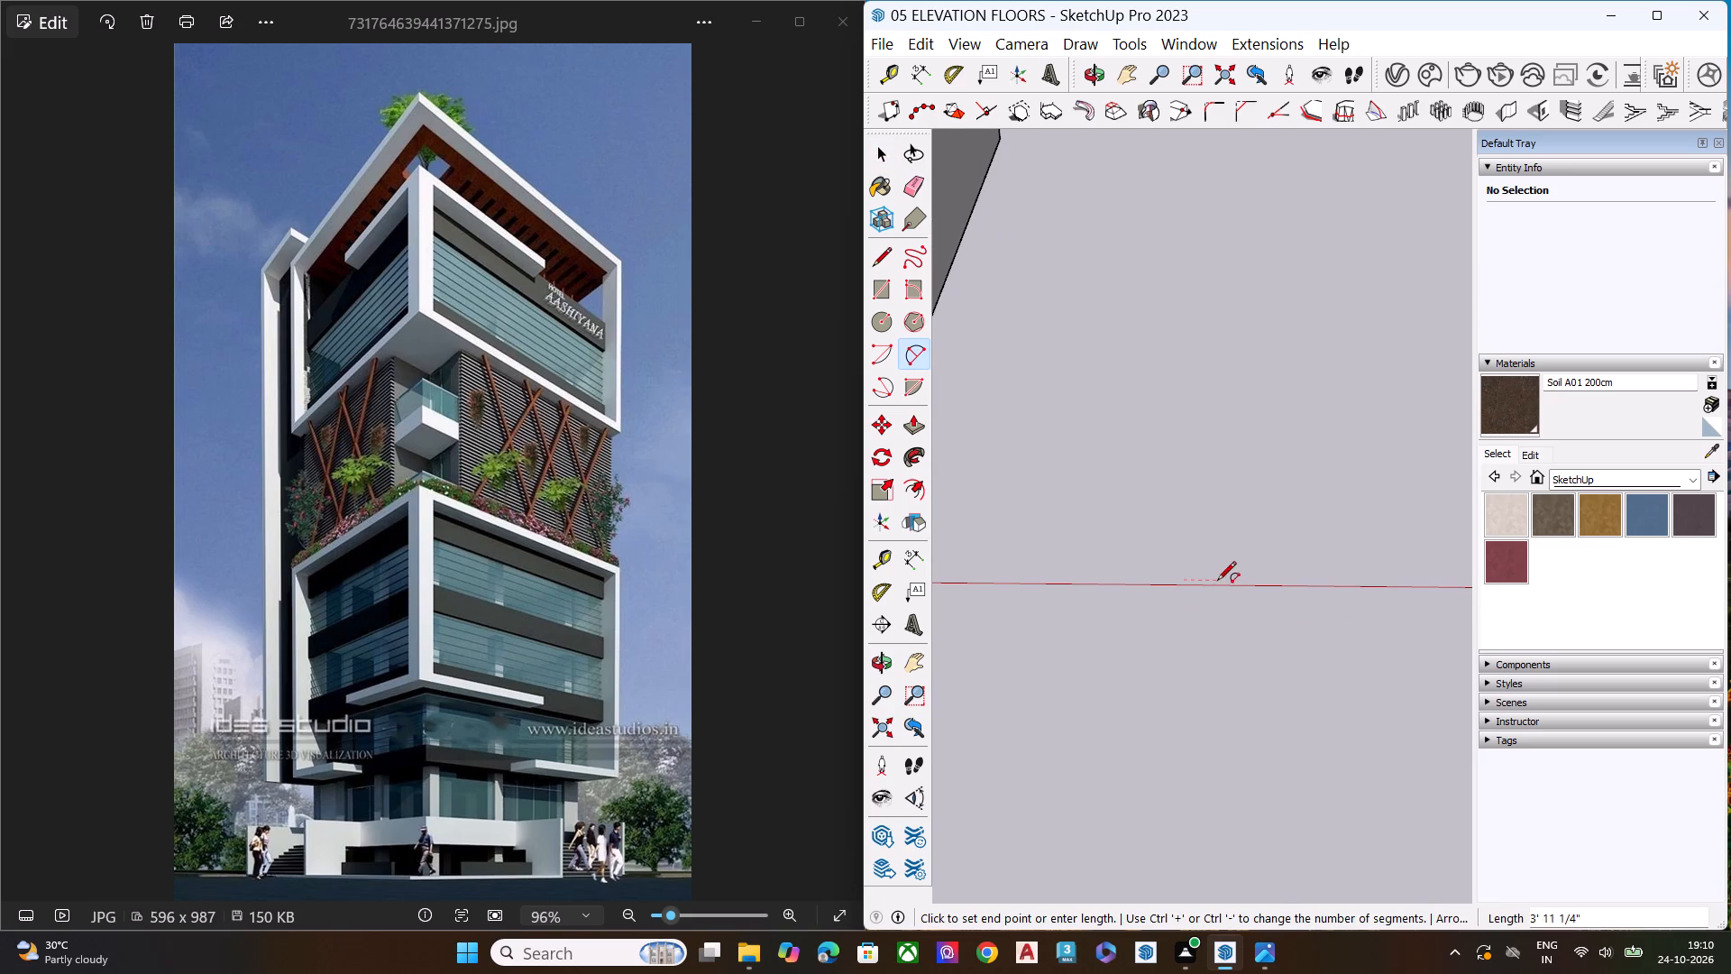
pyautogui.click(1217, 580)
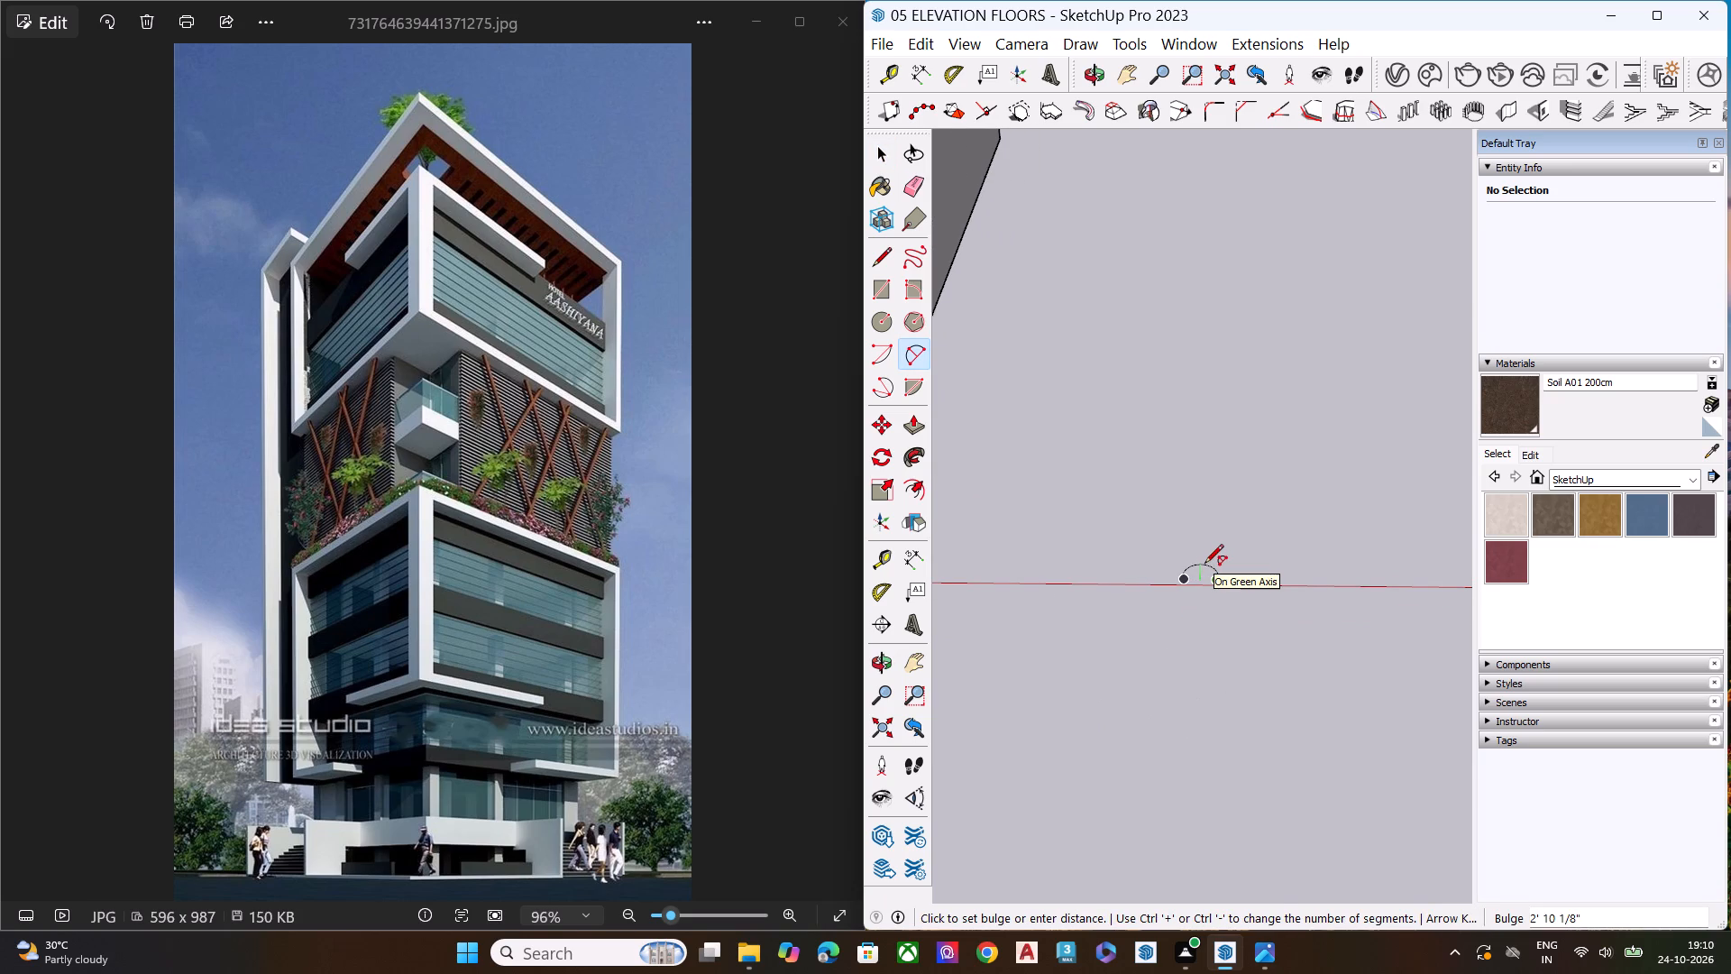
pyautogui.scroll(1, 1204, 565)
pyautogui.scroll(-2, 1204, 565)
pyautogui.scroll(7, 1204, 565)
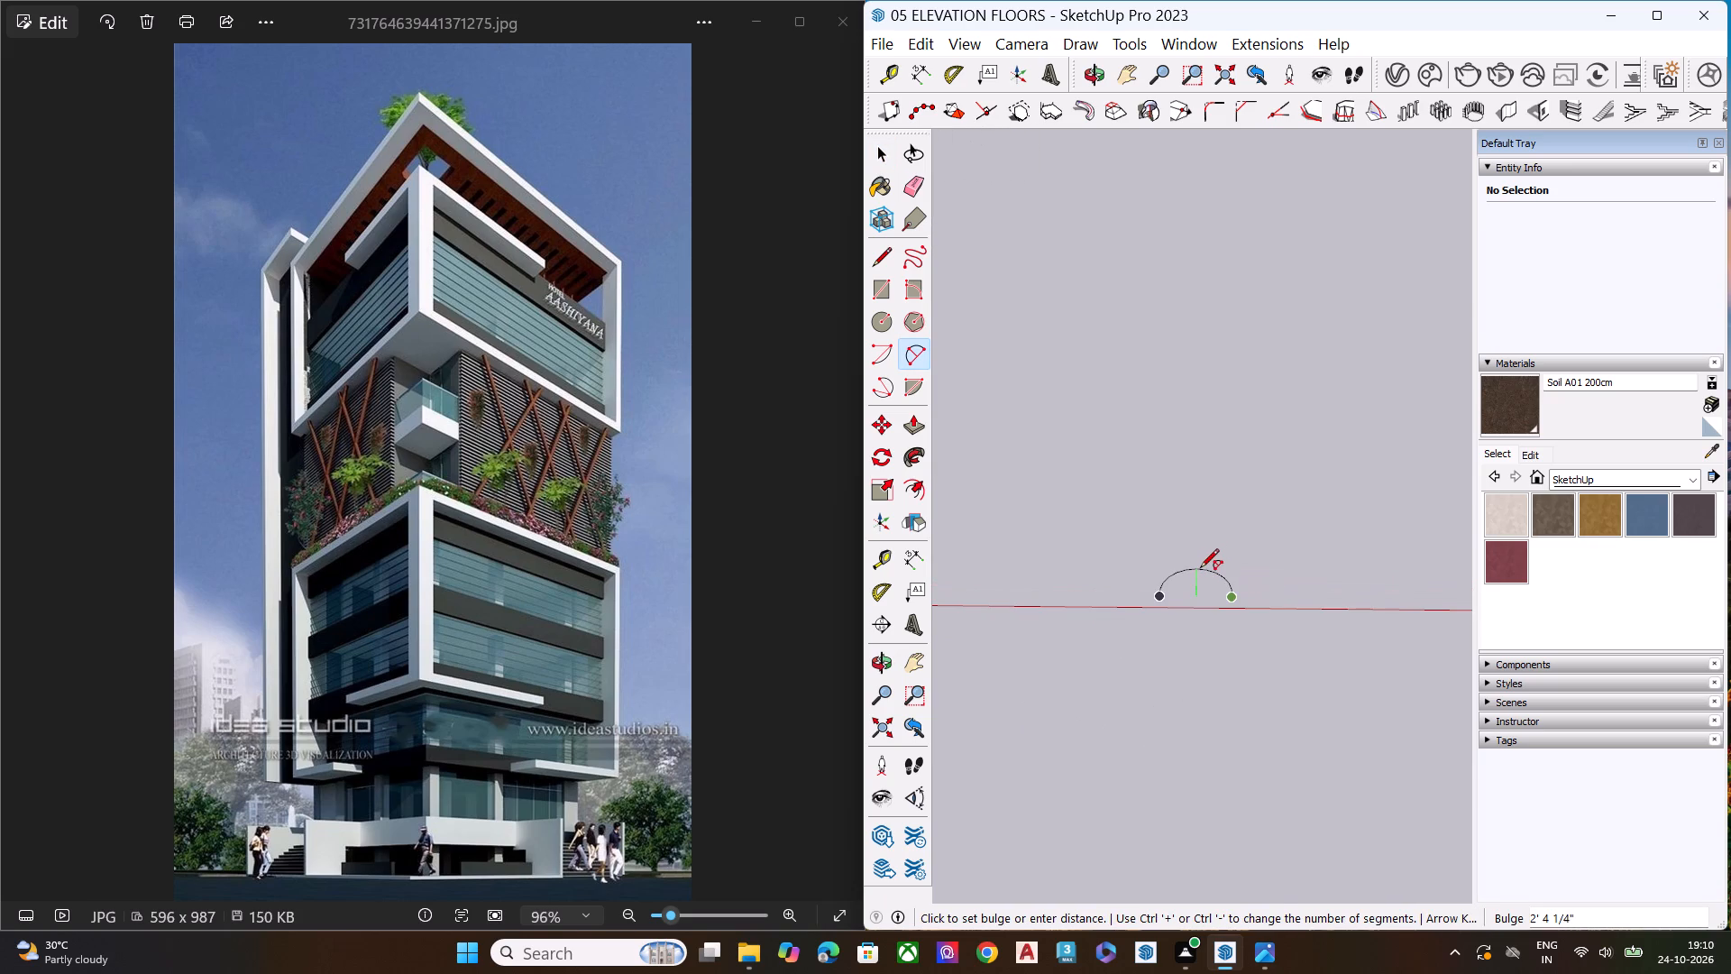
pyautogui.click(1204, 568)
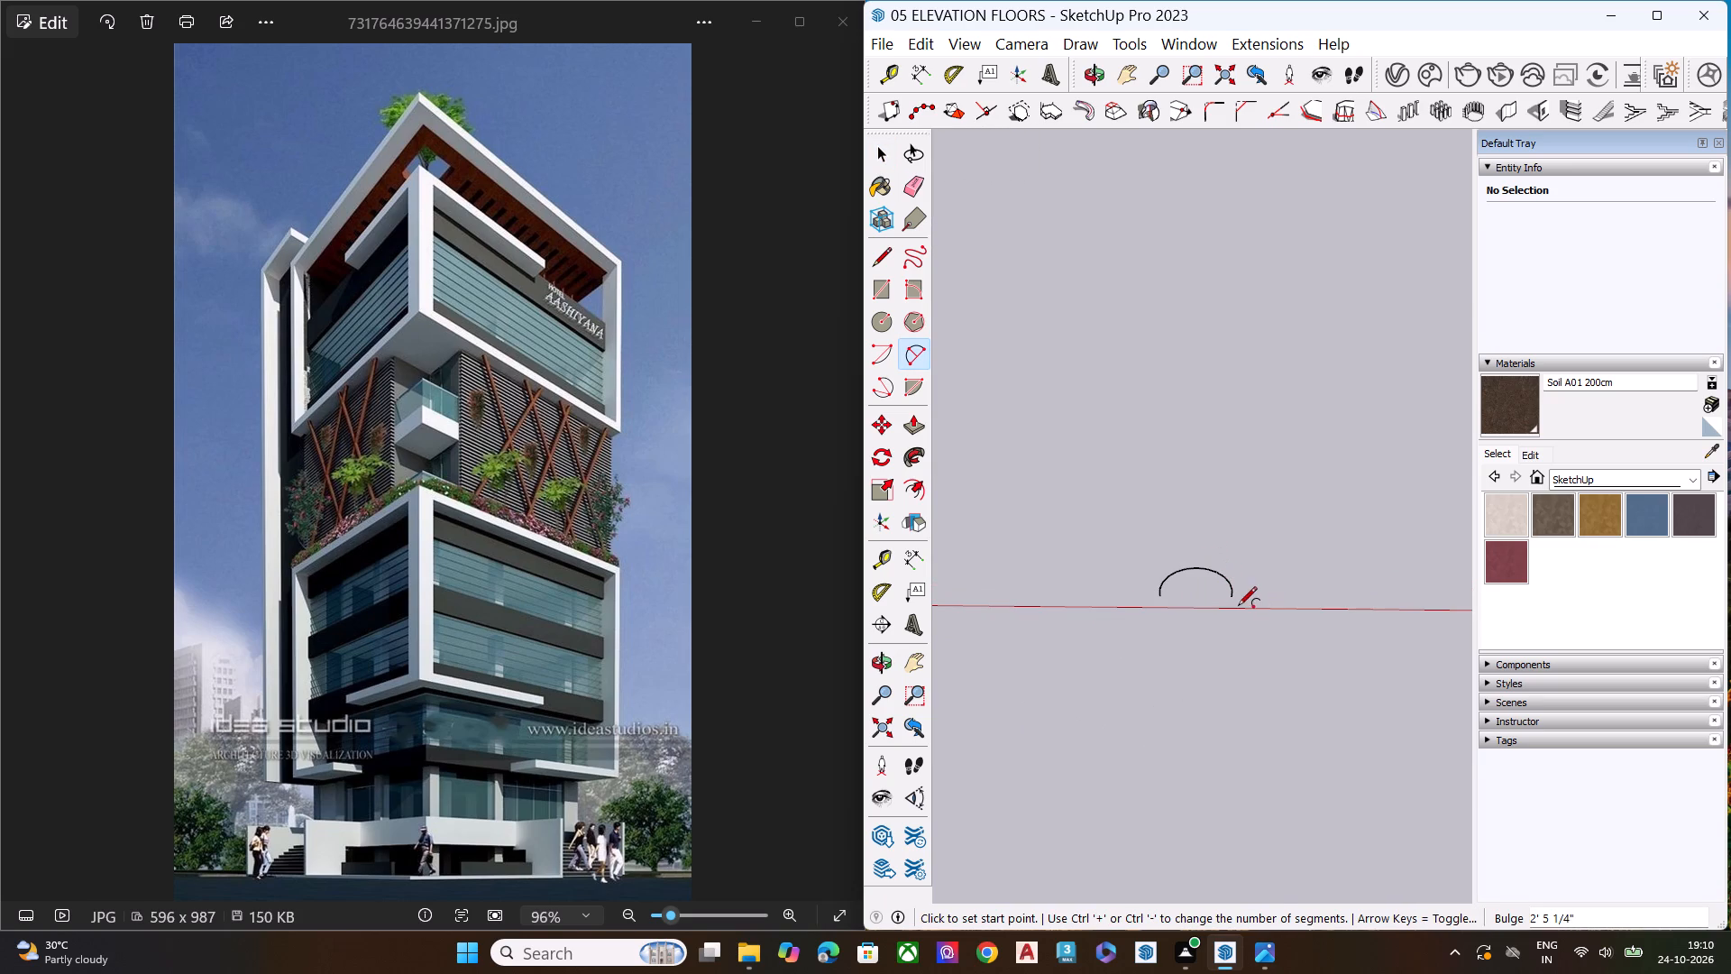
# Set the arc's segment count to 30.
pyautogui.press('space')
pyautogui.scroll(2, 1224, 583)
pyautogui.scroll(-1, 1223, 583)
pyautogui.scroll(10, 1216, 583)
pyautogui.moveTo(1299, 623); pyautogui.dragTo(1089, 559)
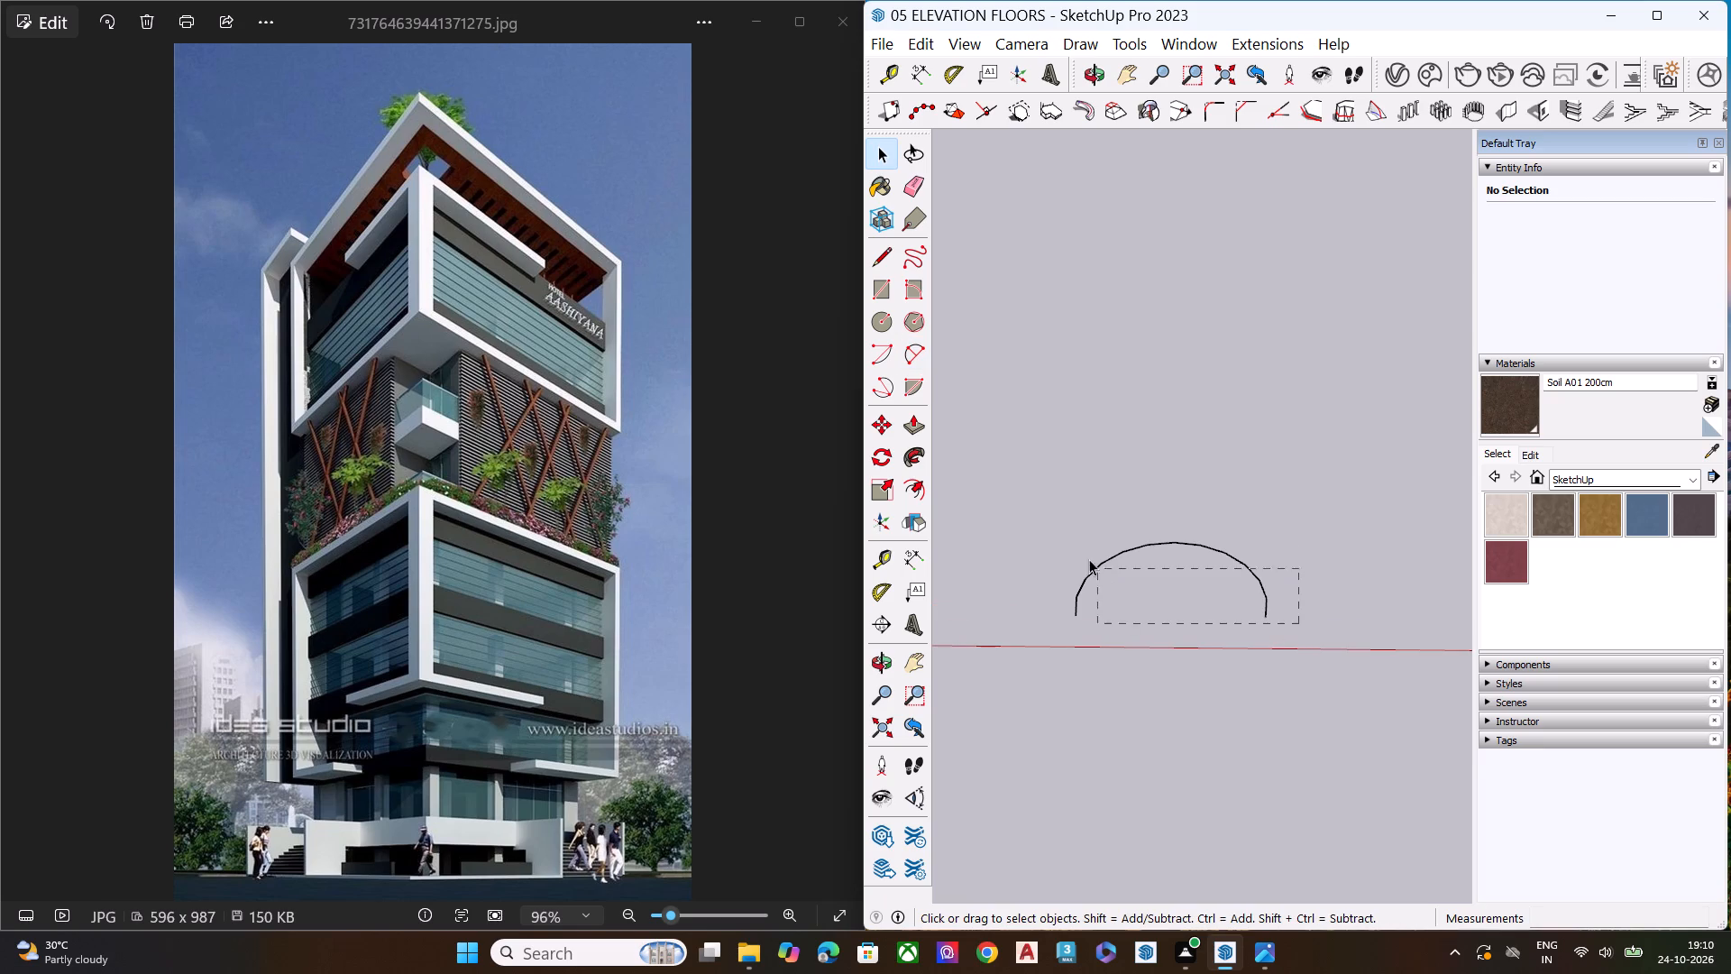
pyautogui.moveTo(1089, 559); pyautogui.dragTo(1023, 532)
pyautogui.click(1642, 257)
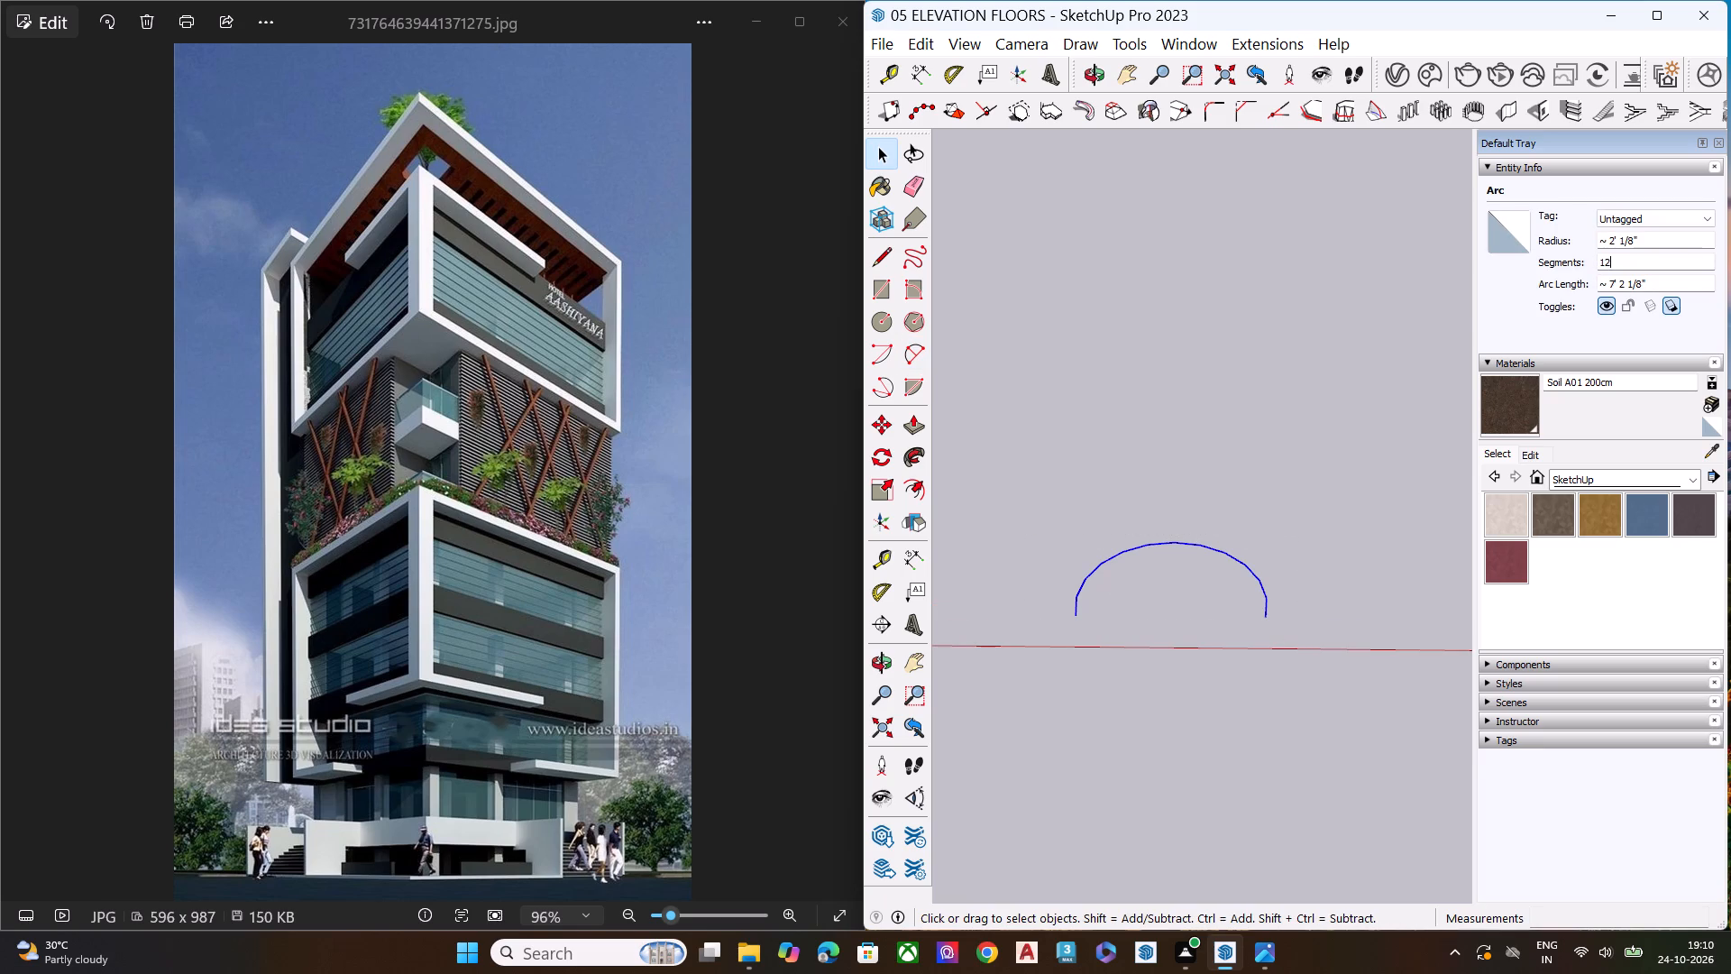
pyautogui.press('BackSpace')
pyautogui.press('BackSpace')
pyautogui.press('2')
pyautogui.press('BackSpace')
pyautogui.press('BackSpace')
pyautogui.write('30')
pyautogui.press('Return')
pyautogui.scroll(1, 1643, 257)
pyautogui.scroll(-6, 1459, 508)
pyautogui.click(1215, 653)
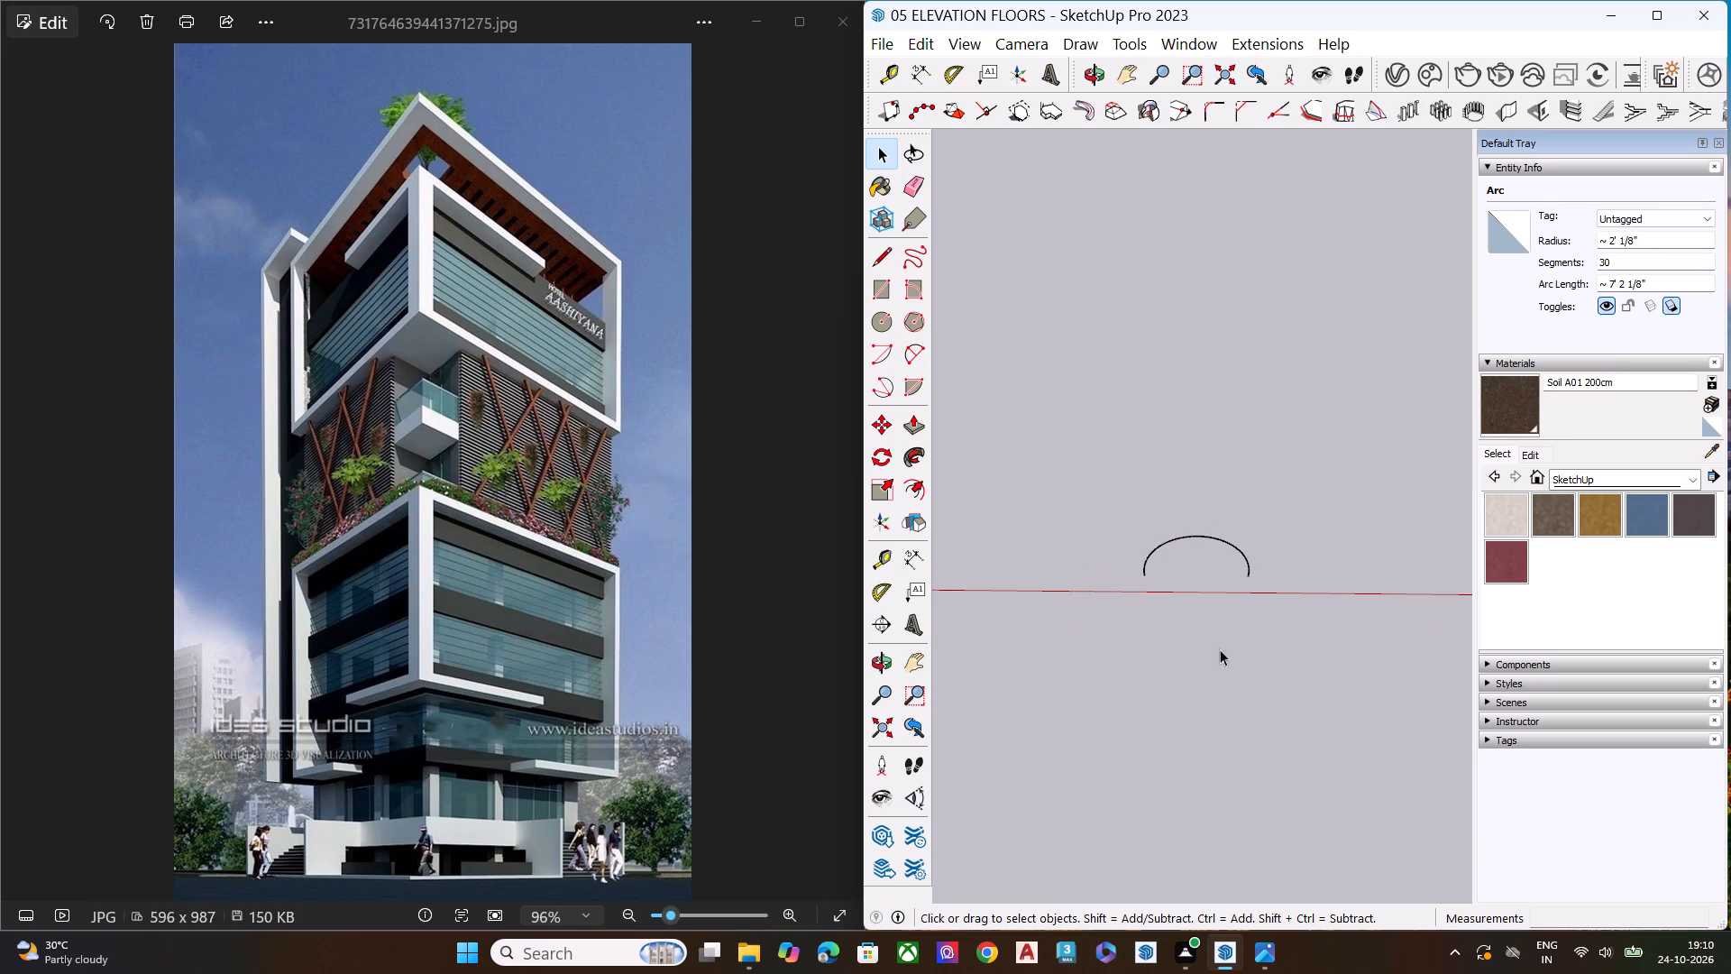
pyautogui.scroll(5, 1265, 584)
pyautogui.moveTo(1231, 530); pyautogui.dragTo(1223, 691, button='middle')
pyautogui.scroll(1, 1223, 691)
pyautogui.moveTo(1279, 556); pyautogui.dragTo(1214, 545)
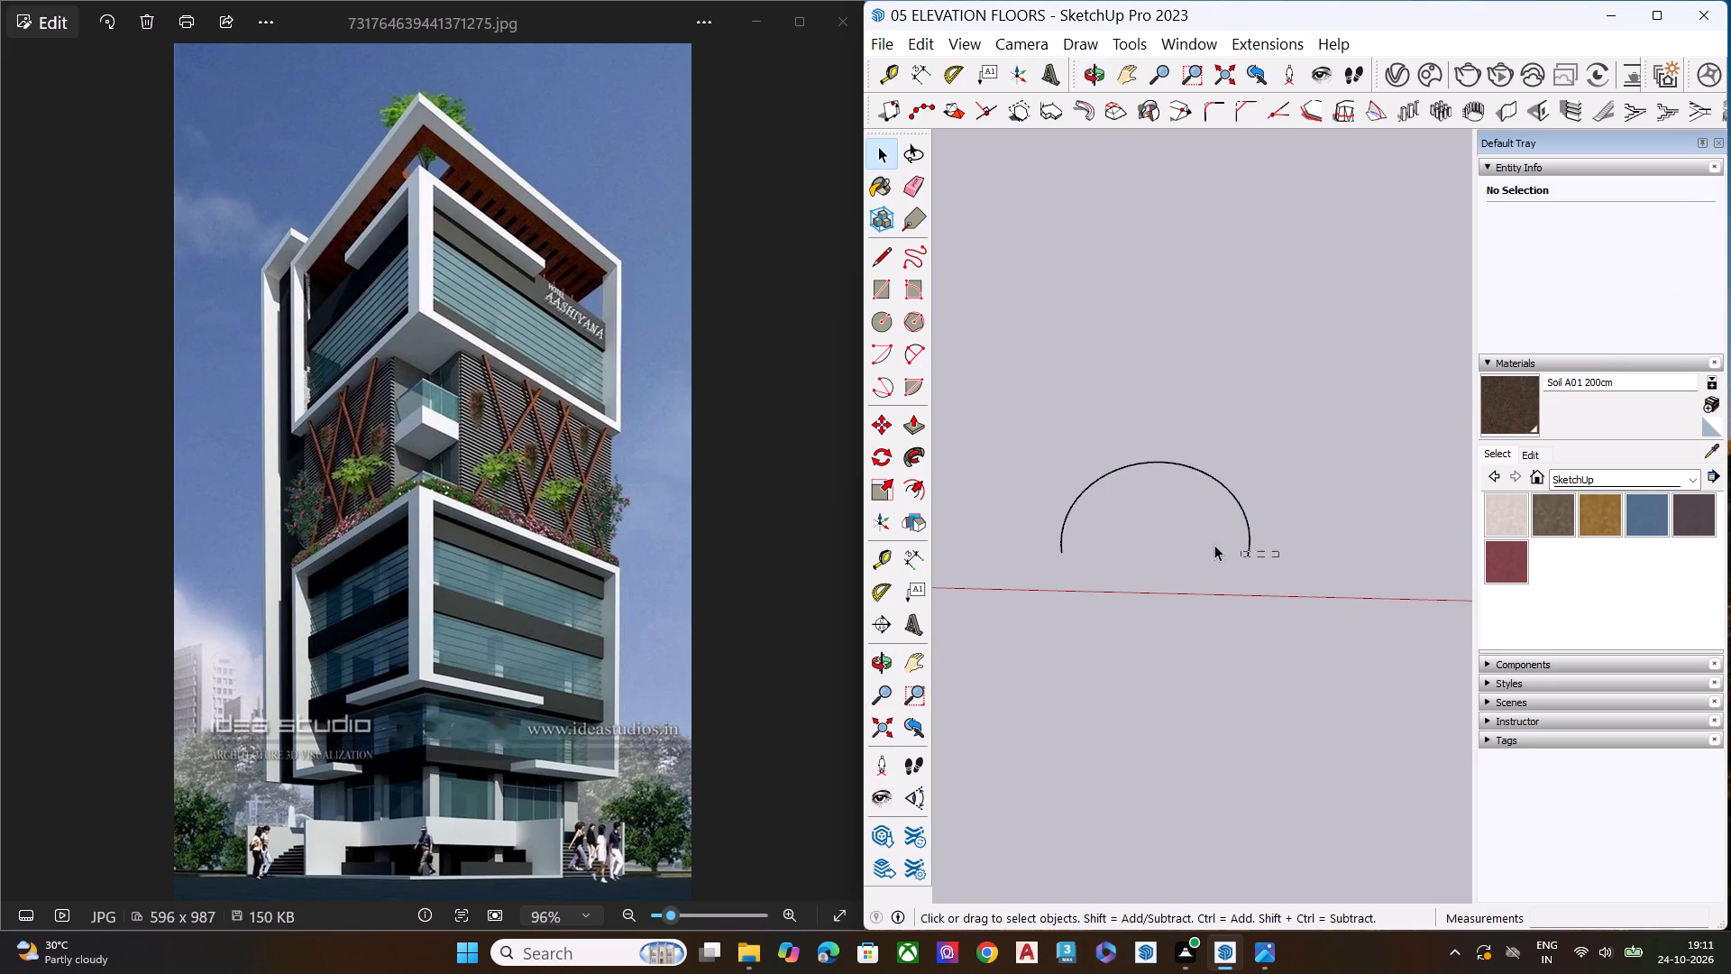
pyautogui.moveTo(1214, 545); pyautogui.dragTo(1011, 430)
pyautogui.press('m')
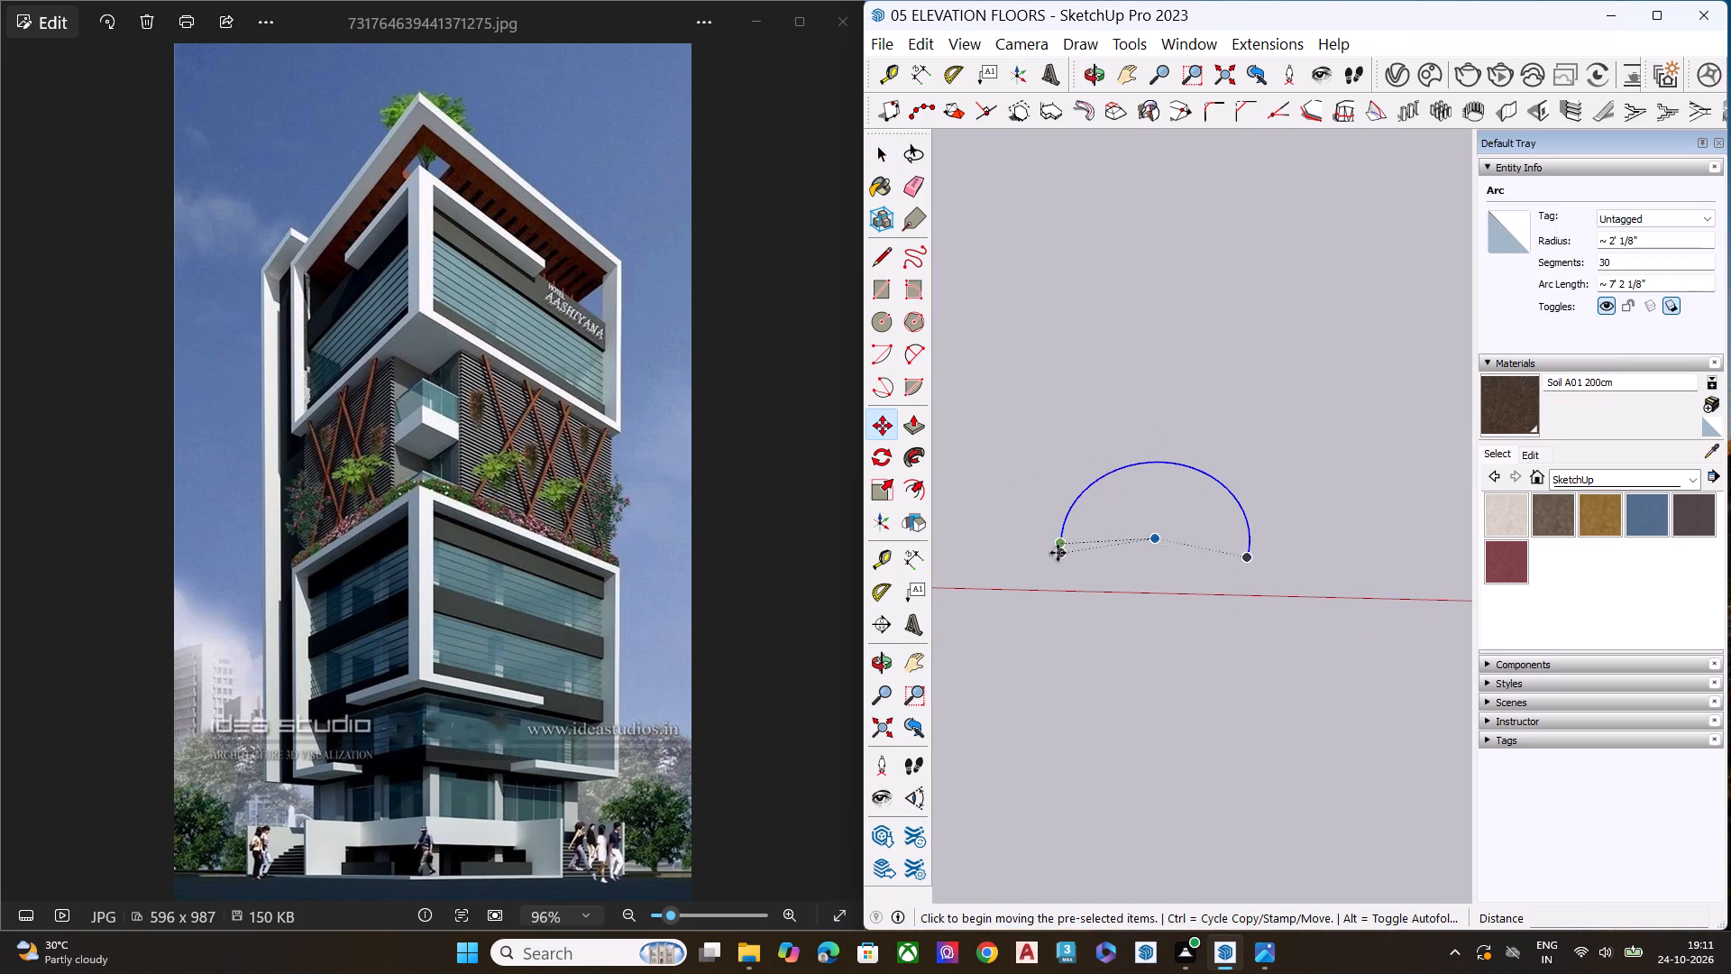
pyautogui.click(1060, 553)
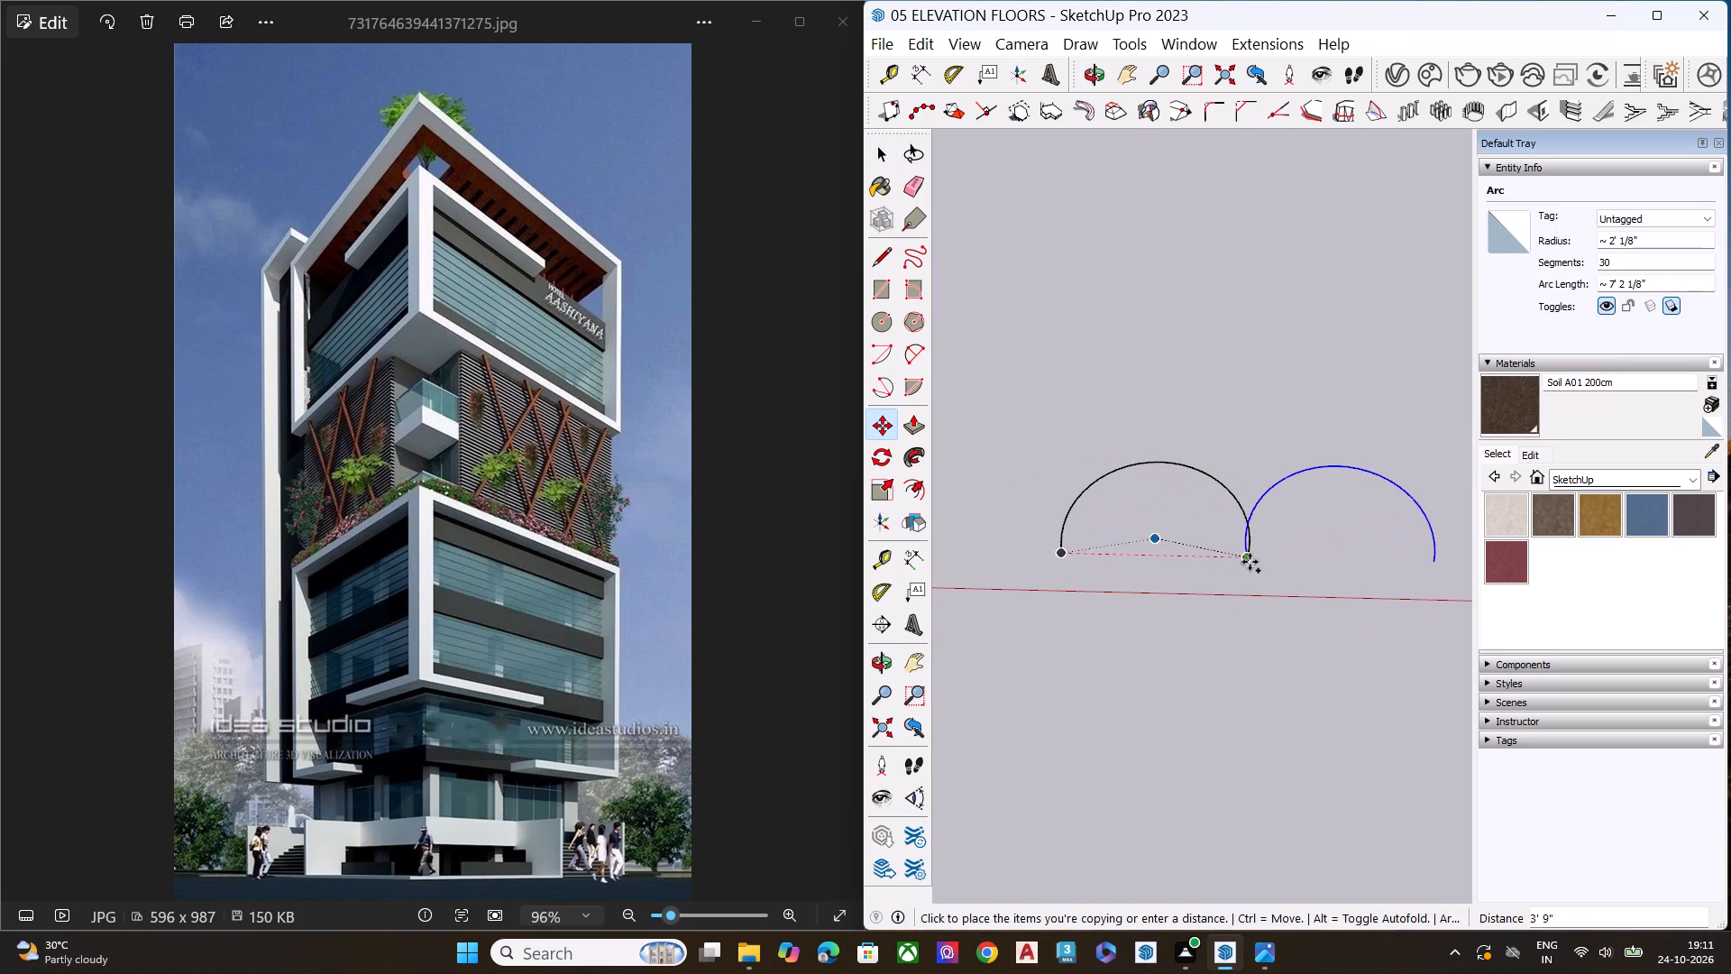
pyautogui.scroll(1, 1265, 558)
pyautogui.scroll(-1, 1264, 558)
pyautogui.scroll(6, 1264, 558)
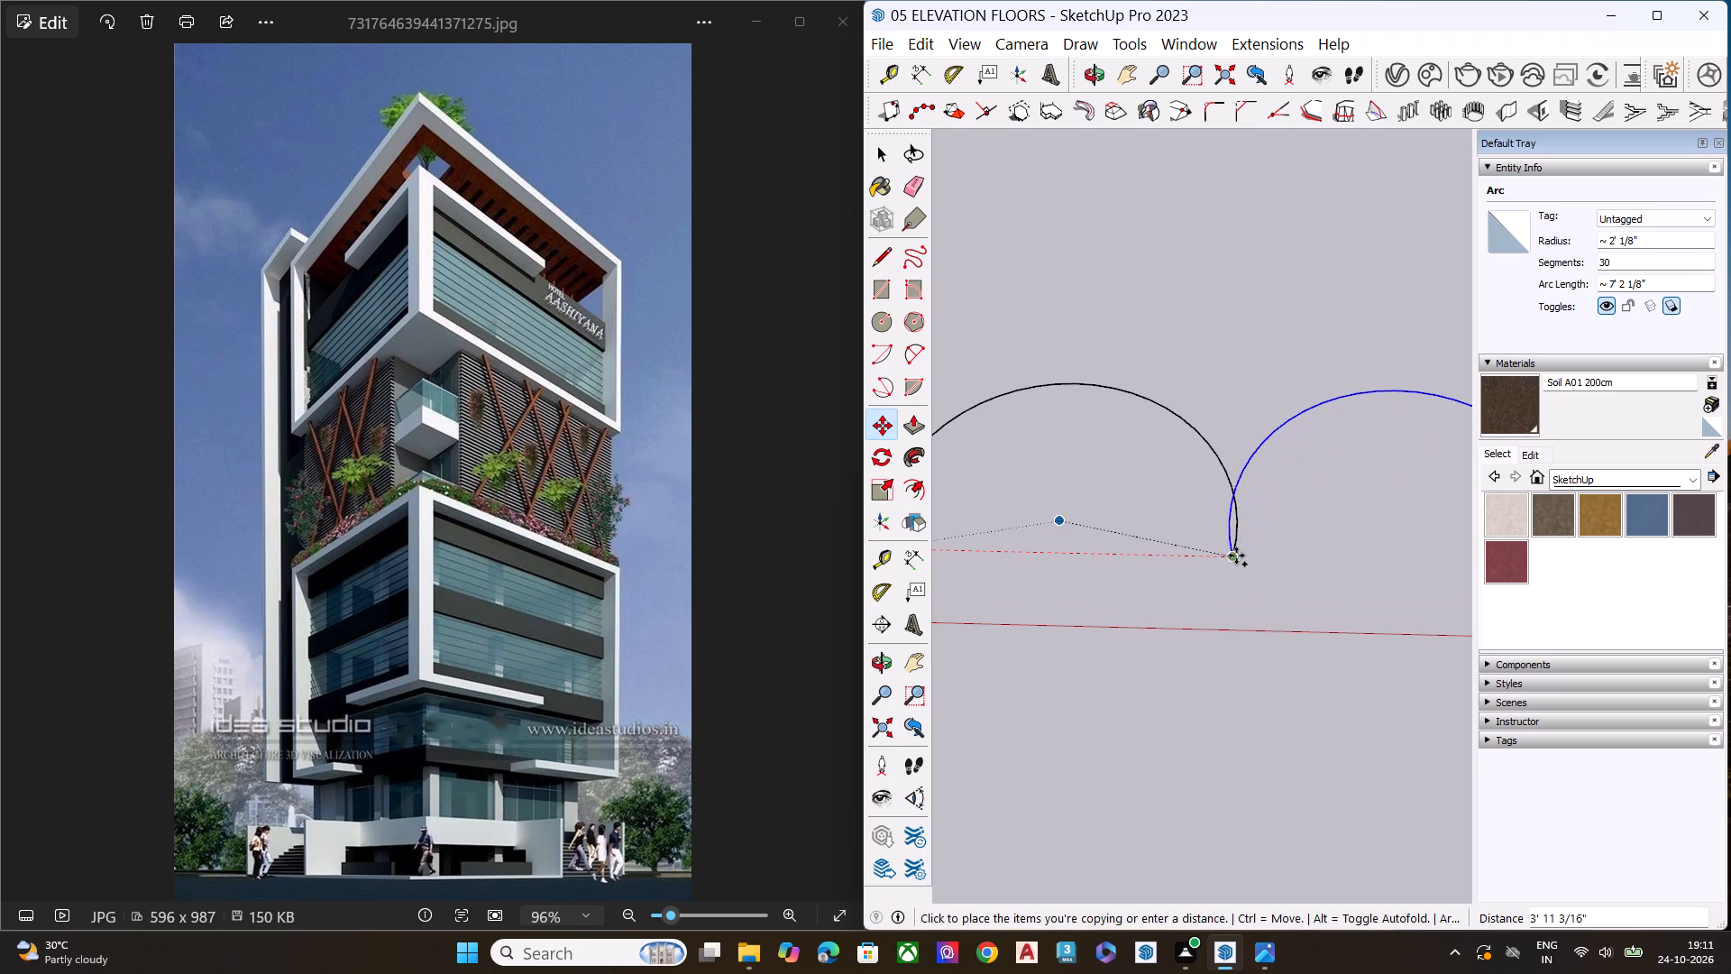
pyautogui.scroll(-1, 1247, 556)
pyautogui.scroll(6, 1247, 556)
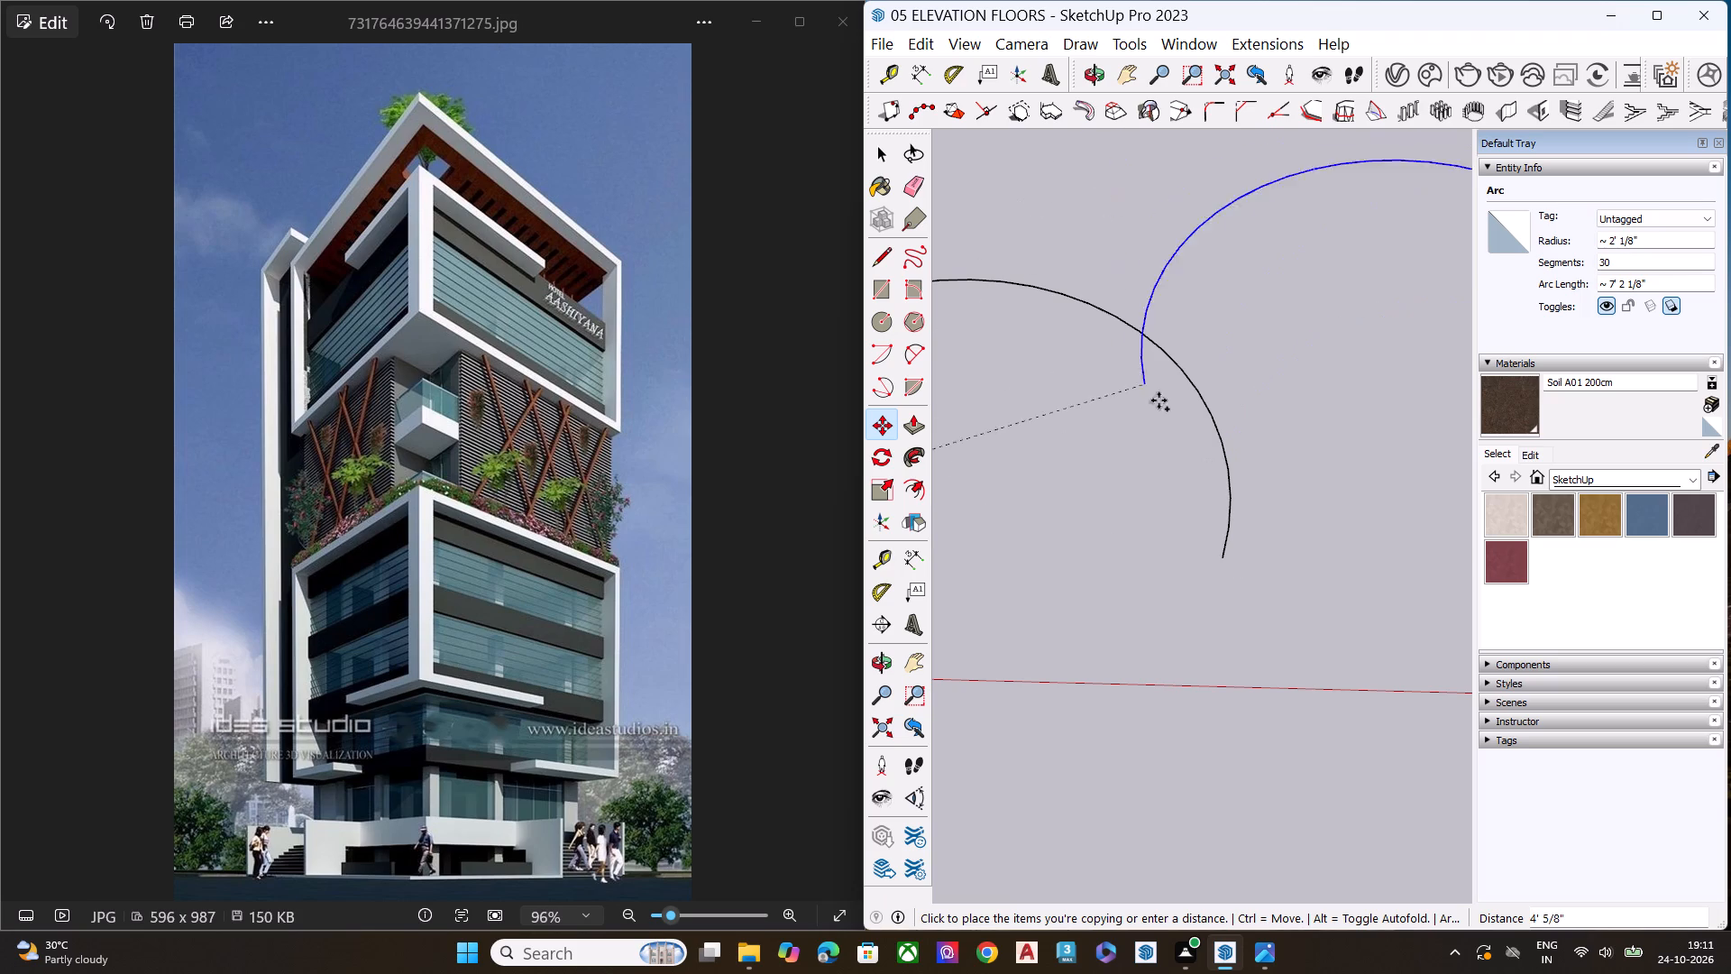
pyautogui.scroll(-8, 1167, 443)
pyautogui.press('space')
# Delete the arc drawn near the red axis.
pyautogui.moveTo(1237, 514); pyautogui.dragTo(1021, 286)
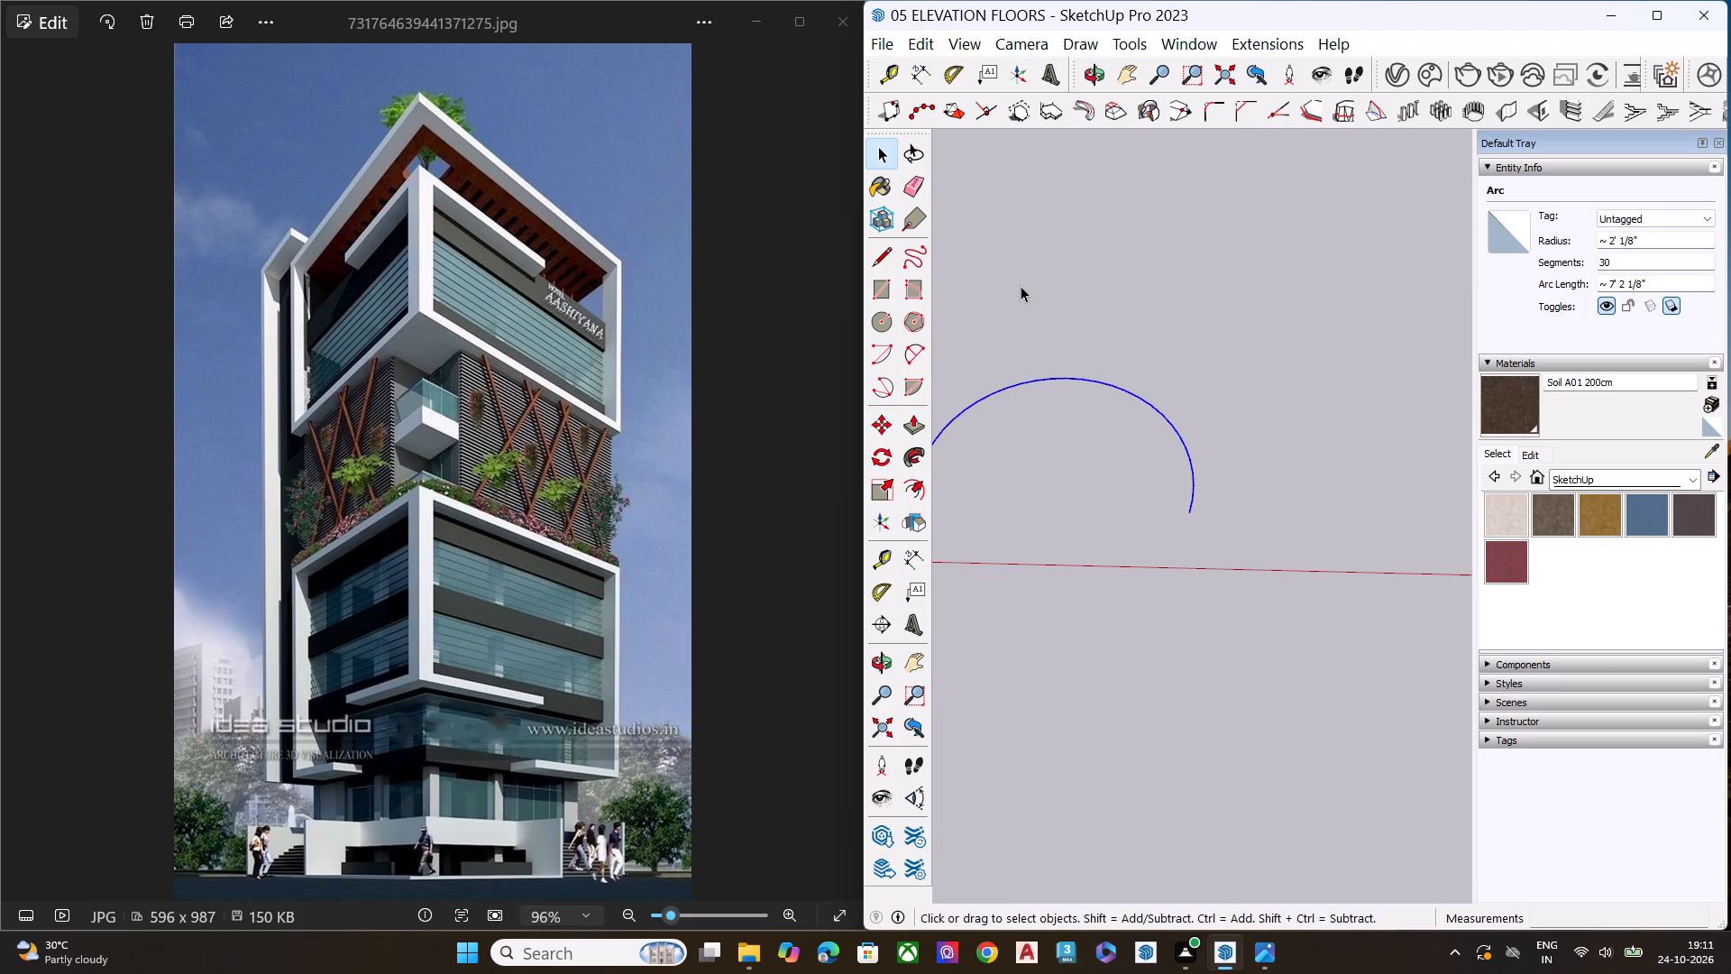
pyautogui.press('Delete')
# Delete the tall thin frame outline and the large hollow box standing beside the building model.
pyautogui.scroll(-10, 1024, 281)
pyautogui.scroll(2, 1153, 470)
pyautogui.scroll(-10, 1158, 478)
pyautogui.scroll(1, 1231, 537)
pyautogui.scroll(-6, 1235, 545)
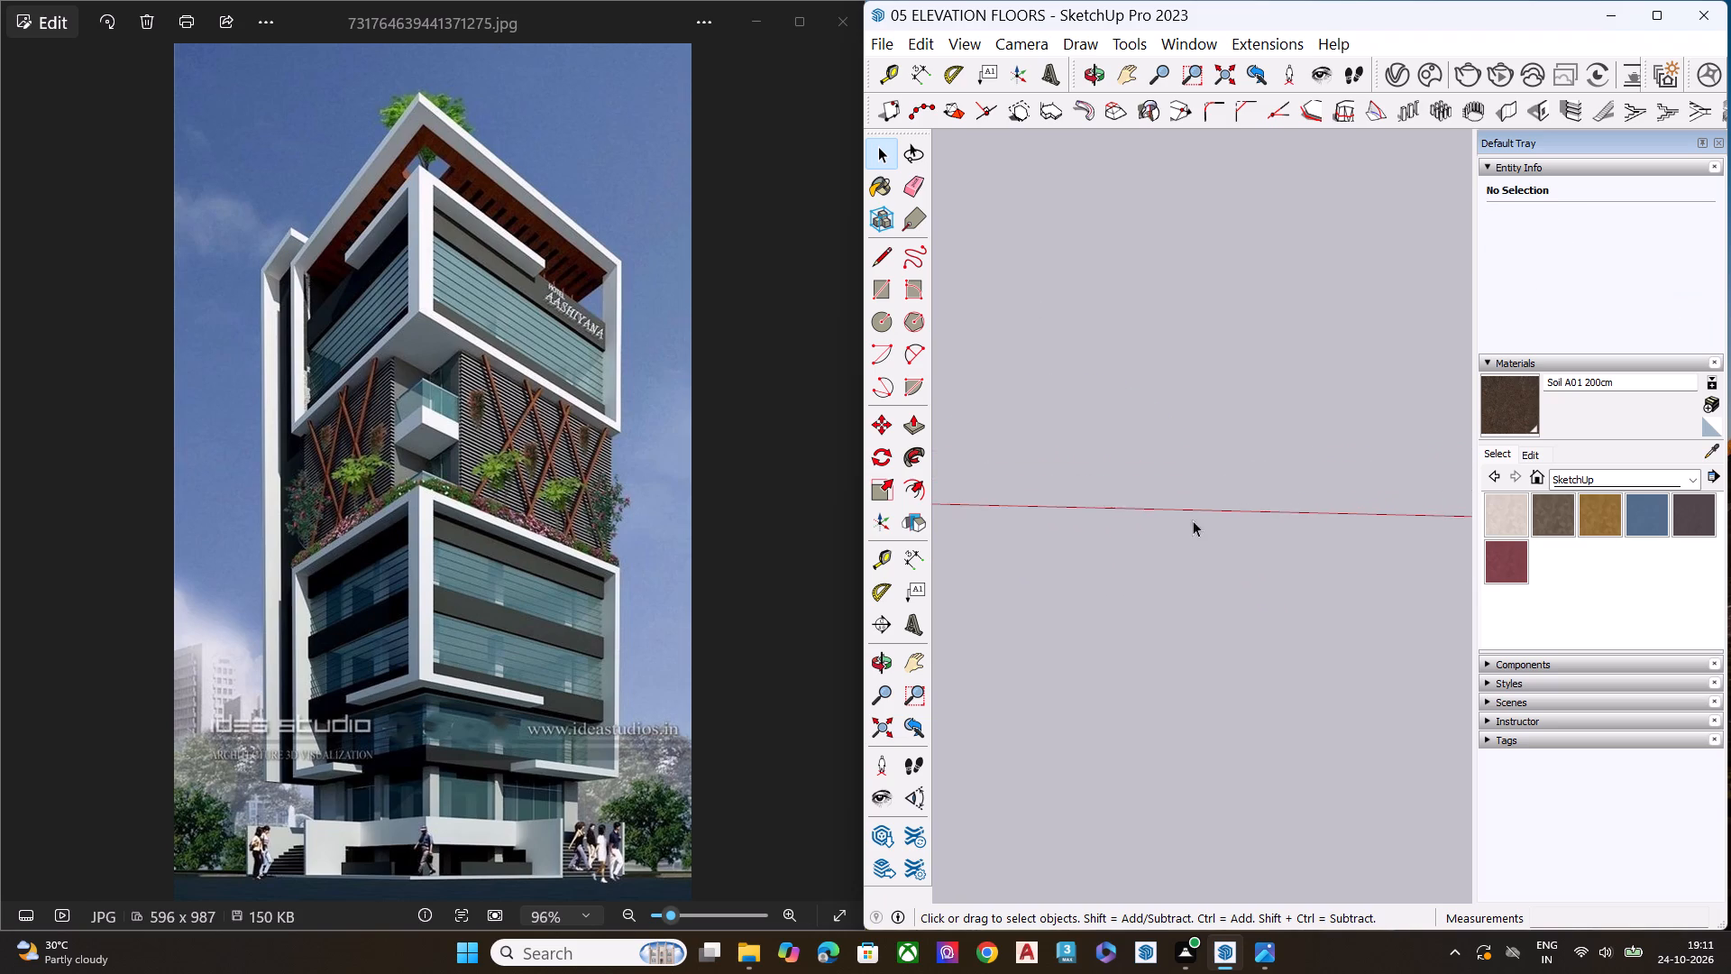
pyautogui.scroll(-9, 1193, 520)
pyautogui.scroll(1, 1122, 453)
pyautogui.scroll(-19, 1126, 454)
pyautogui.scroll(-3, 1084, 468)
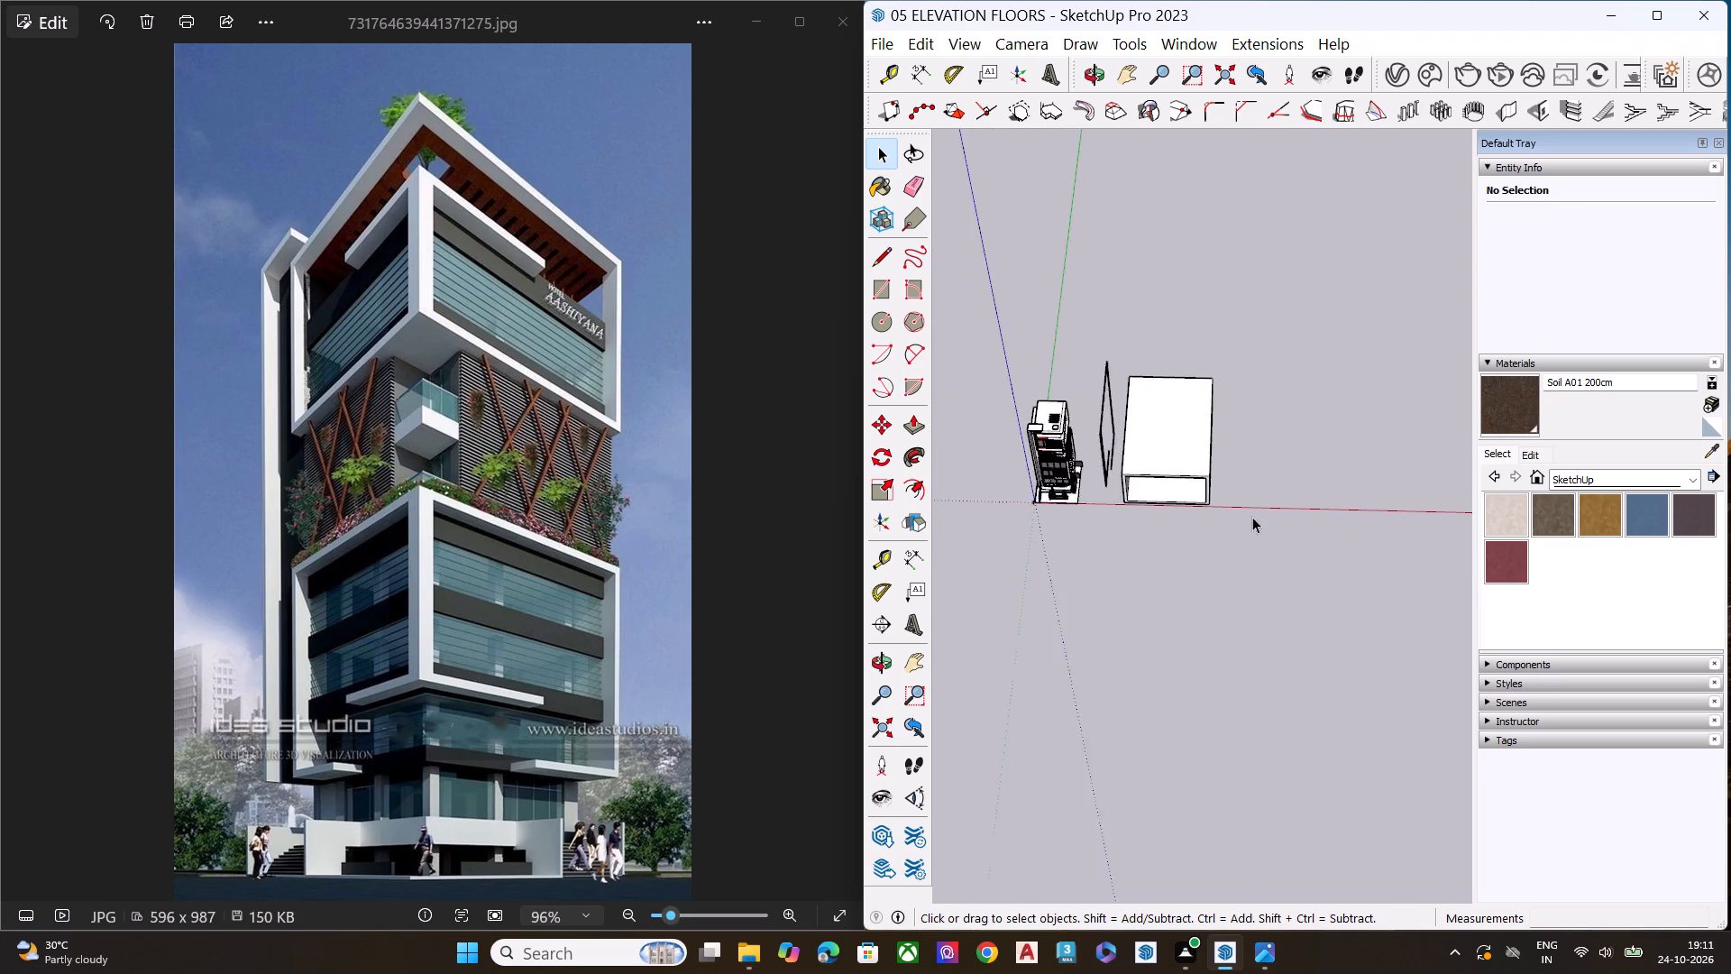
pyautogui.scroll(-4, 1252, 517)
pyautogui.scroll(1, 970, 547)
pyautogui.moveTo(972, 540); pyautogui.dragTo(1194, 115, button='middle')
pyautogui.scroll(11, 1104, 445)
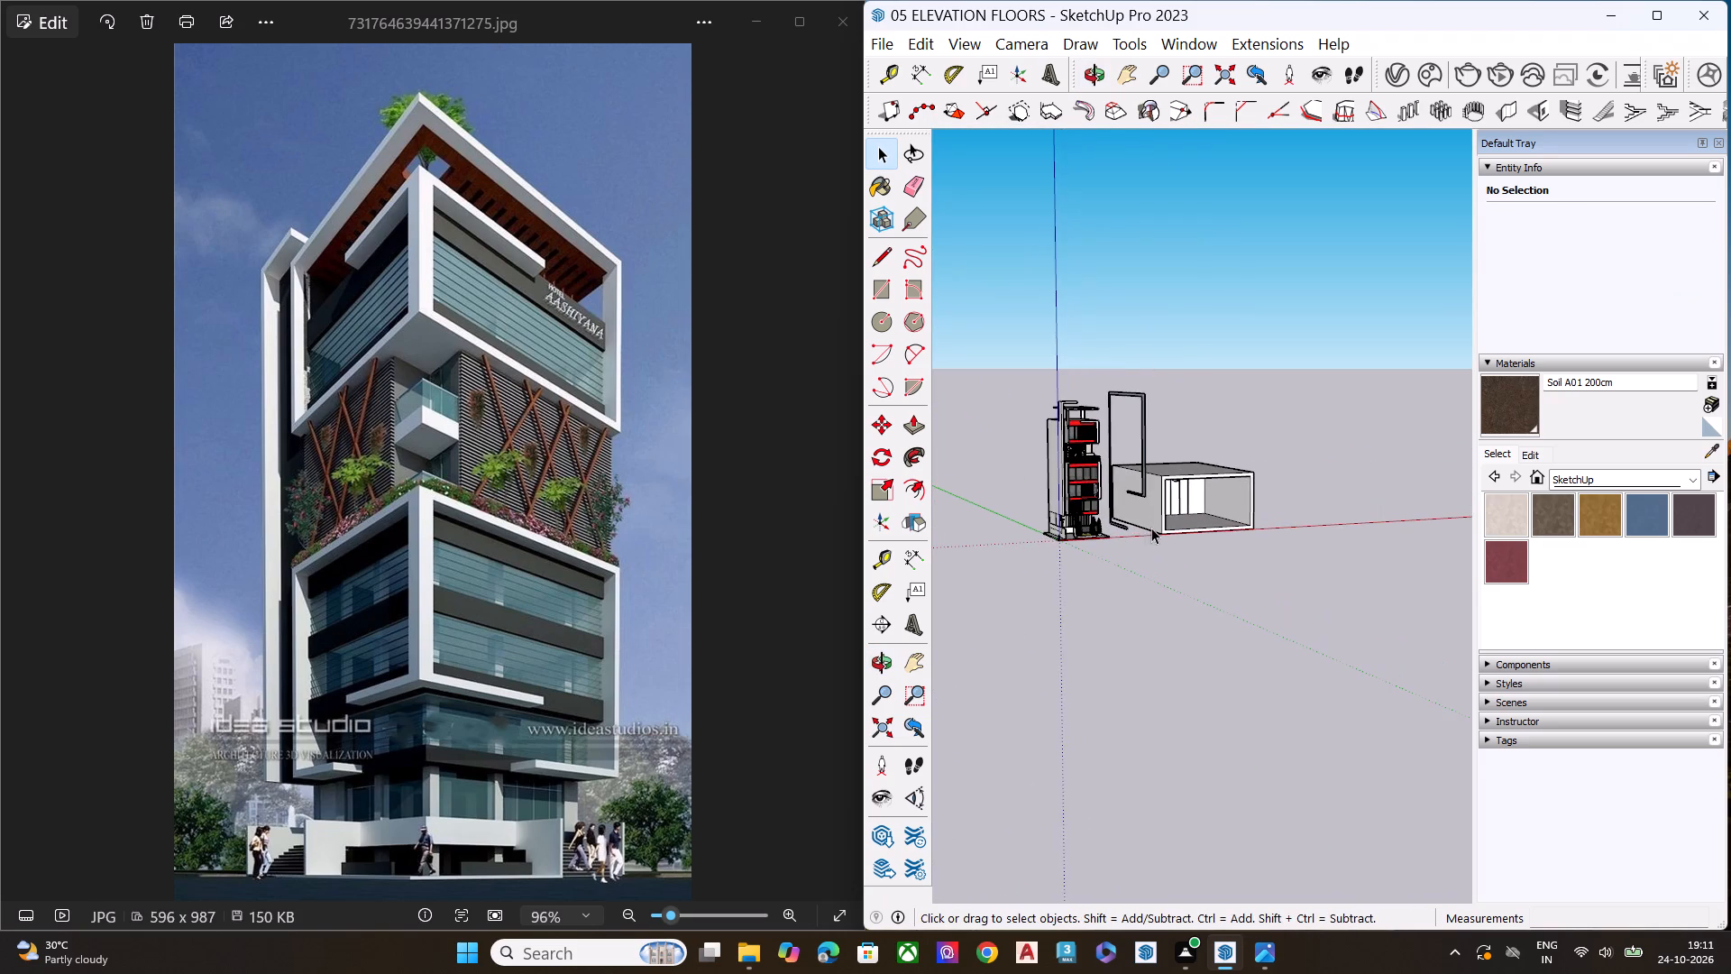
pyautogui.scroll(9, 1061, 499)
pyautogui.scroll(4, 1216, 438)
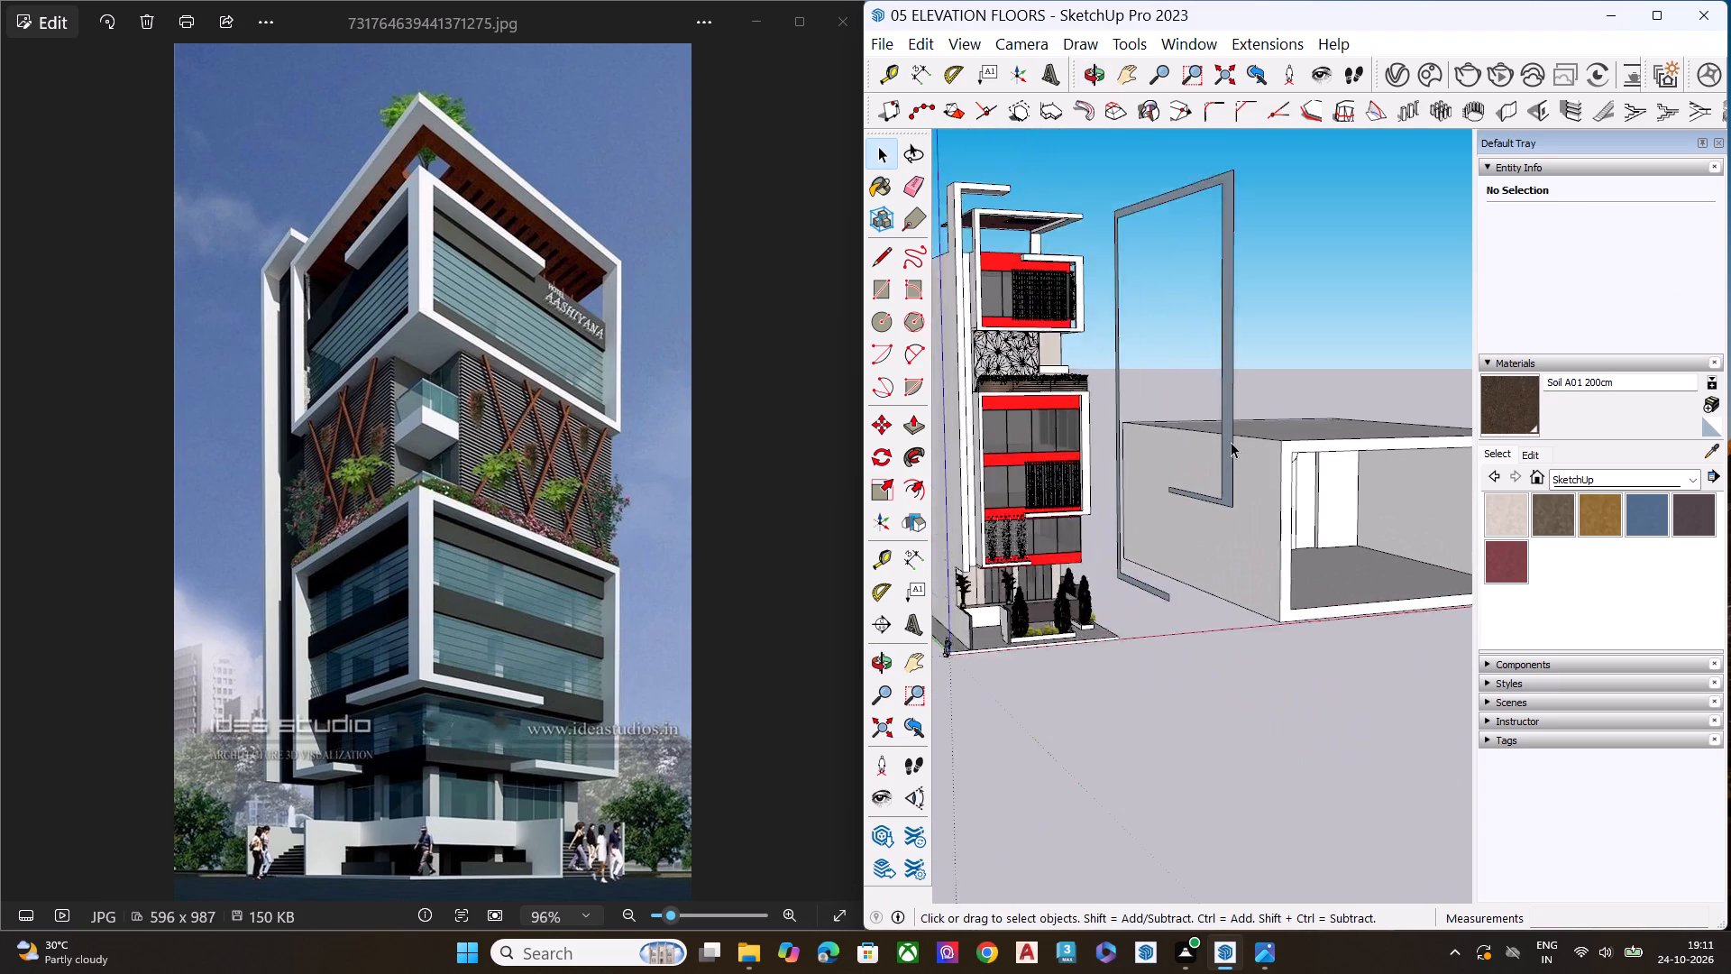
pyautogui.scroll(2, 1231, 442)
pyautogui.moveTo(1245, 505); pyautogui.dragTo(1073, 675, button='middle')
pyautogui.scroll(1, 1107, 566)
pyautogui.scroll(-3, 1149, 505)
pyautogui.scroll(1, 1150, 506)
pyautogui.scroll(-3, 1163, 525)
pyautogui.moveTo(1193, 558); pyautogui.dragTo(1088, 728, button='middle')
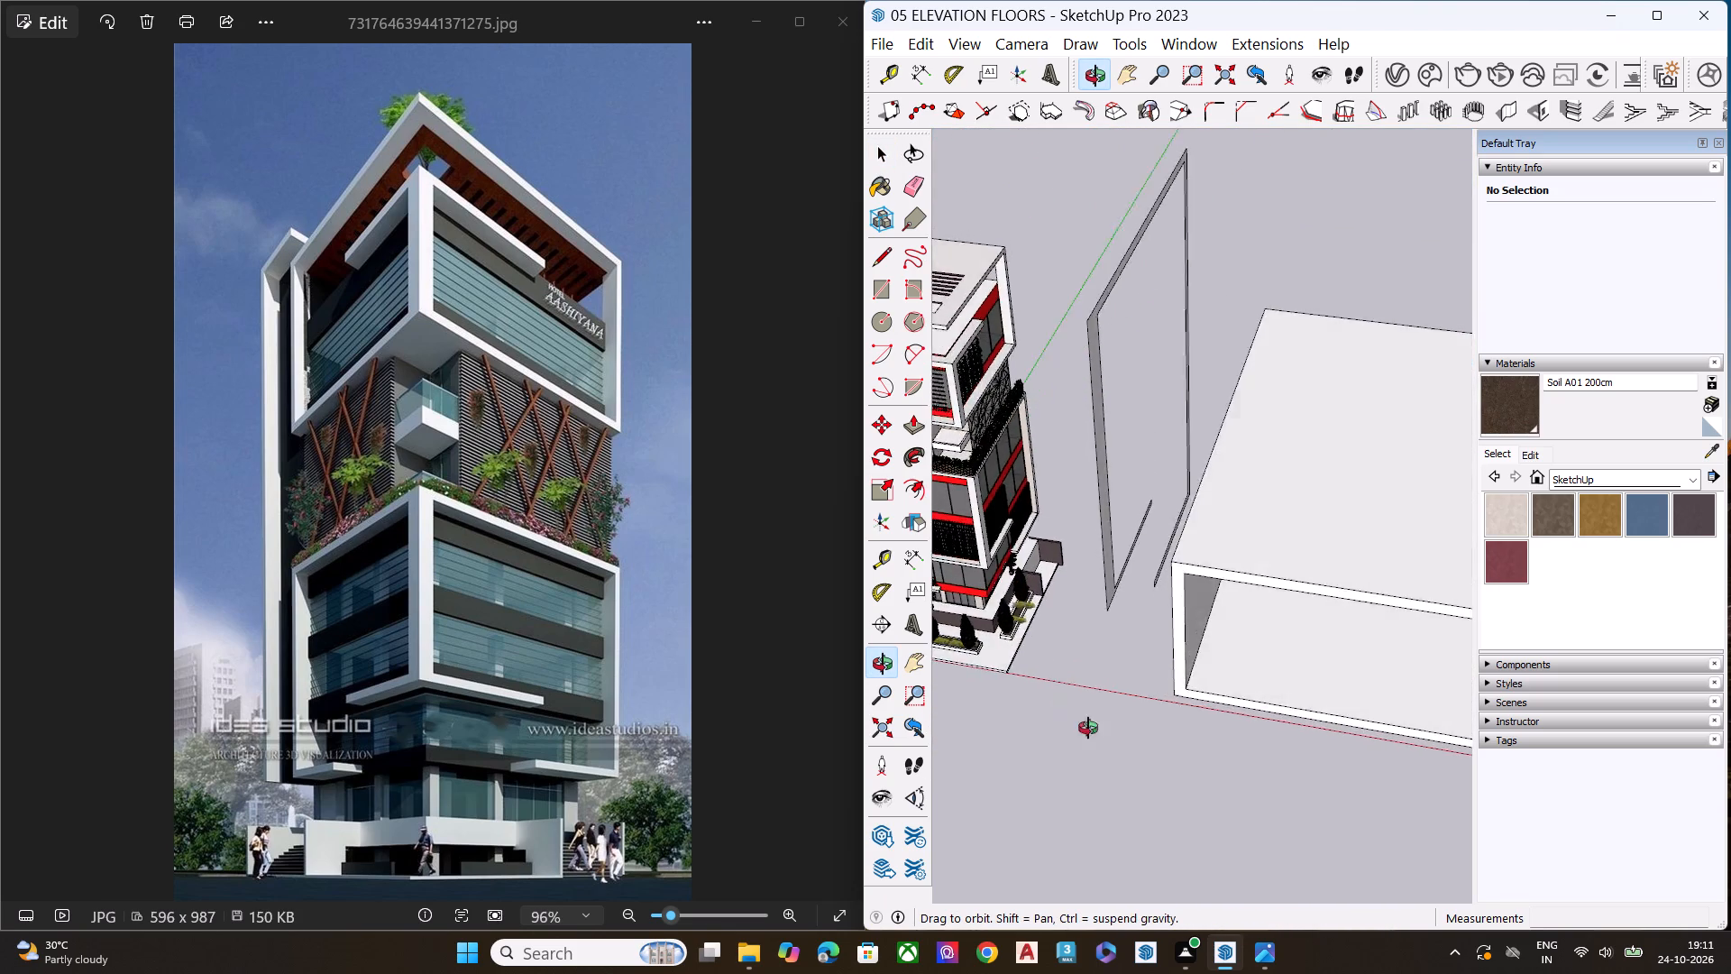
pyautogui.moveTo(1088, 728); pyautogui.dragTo(1233, 723, button='middle')
pyautogui.scroll(-9, 1060, 411)
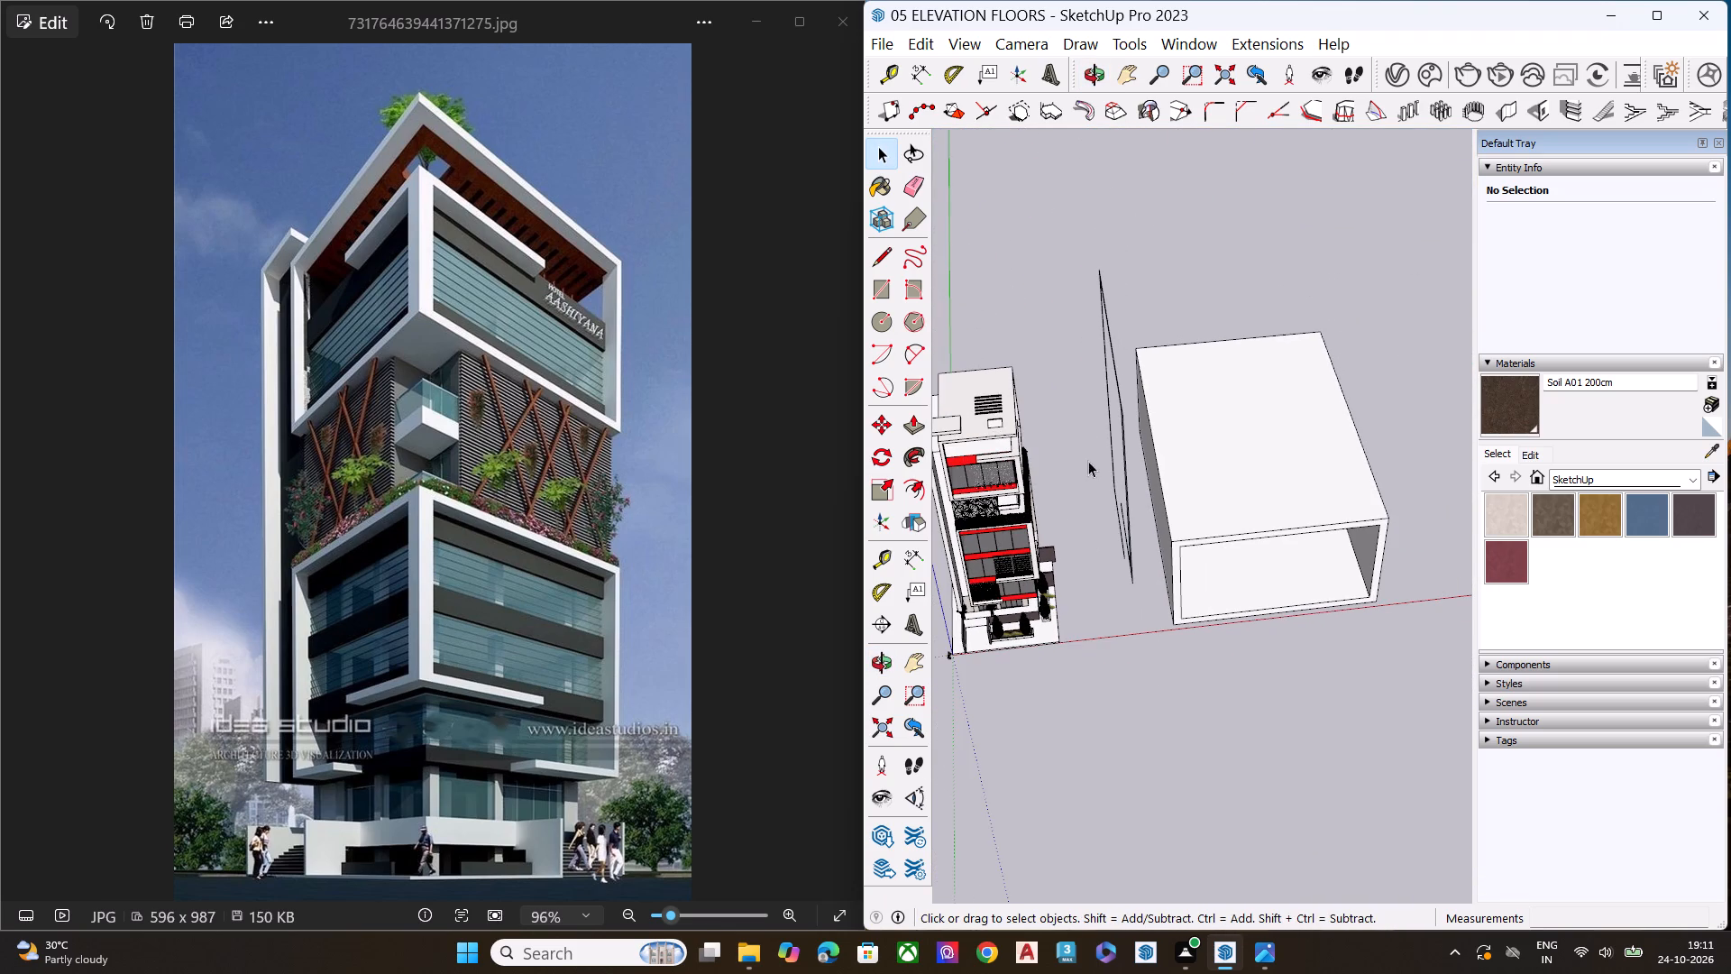
pyautogui.moveTo(1071, 256); pyautogui.dragTo(1439, 671)
pyautogui.press('Delete')
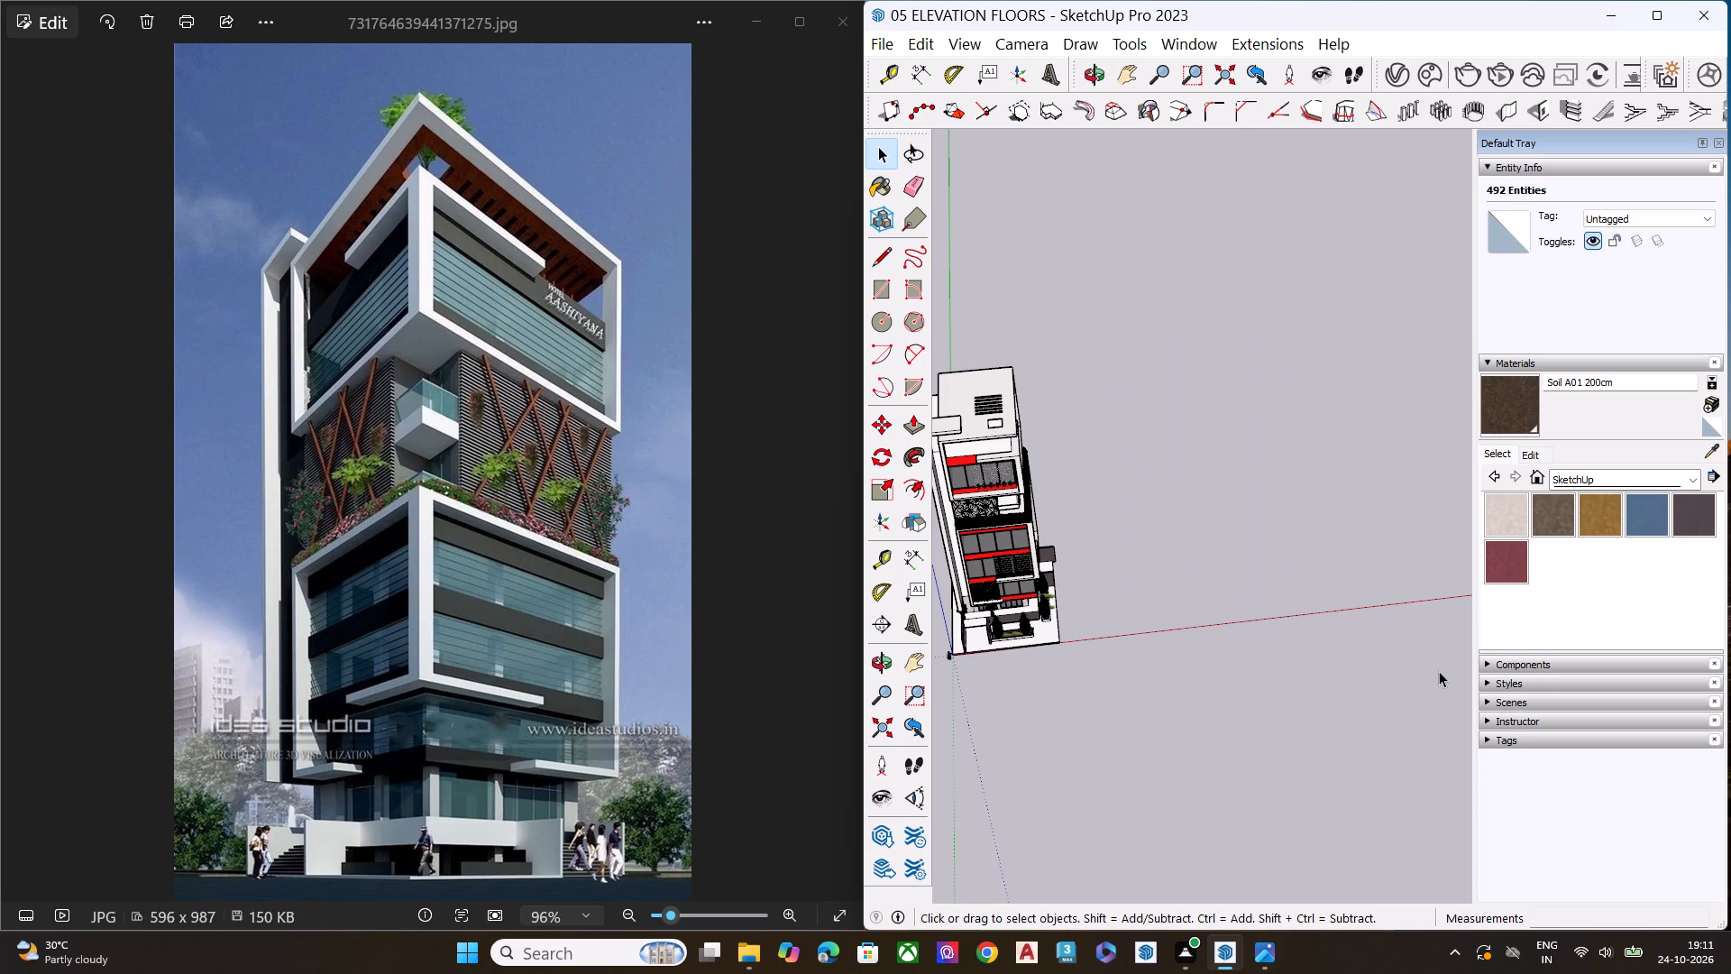
pyautogui.press('space')
# Draw a two-point arc of about 3' 3" radius across the front free-end corner of the tall side frame's top slab.
pyautogui.scroll(-5, 1388, 628)
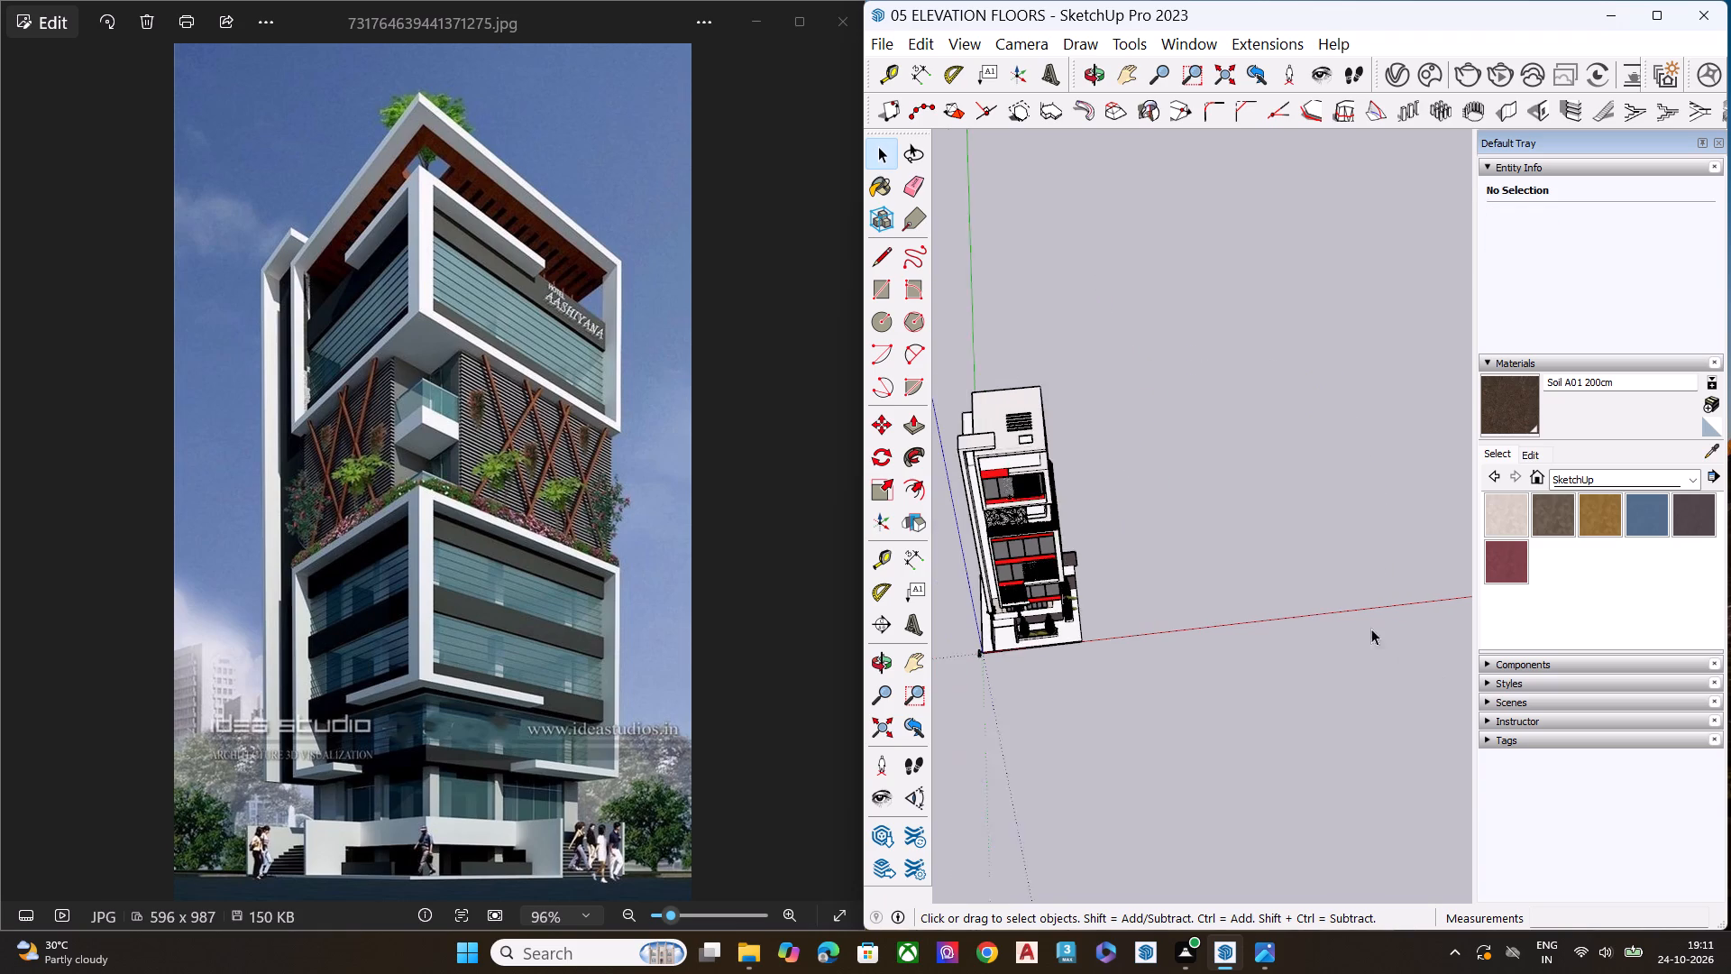
pyautogui.scroll(1, 1183, 654)
pyautogui.moveTo(1181, 654); pyautogui.dragTo(952, 460, button='middle')
pyautogui.scroll(10, 975, 527)
pyautogui.scroll(2, 1084, 343)
pyautogui.scroll(-1, 1082, 343)
pyautogui.scroll(8, 1082, 343)
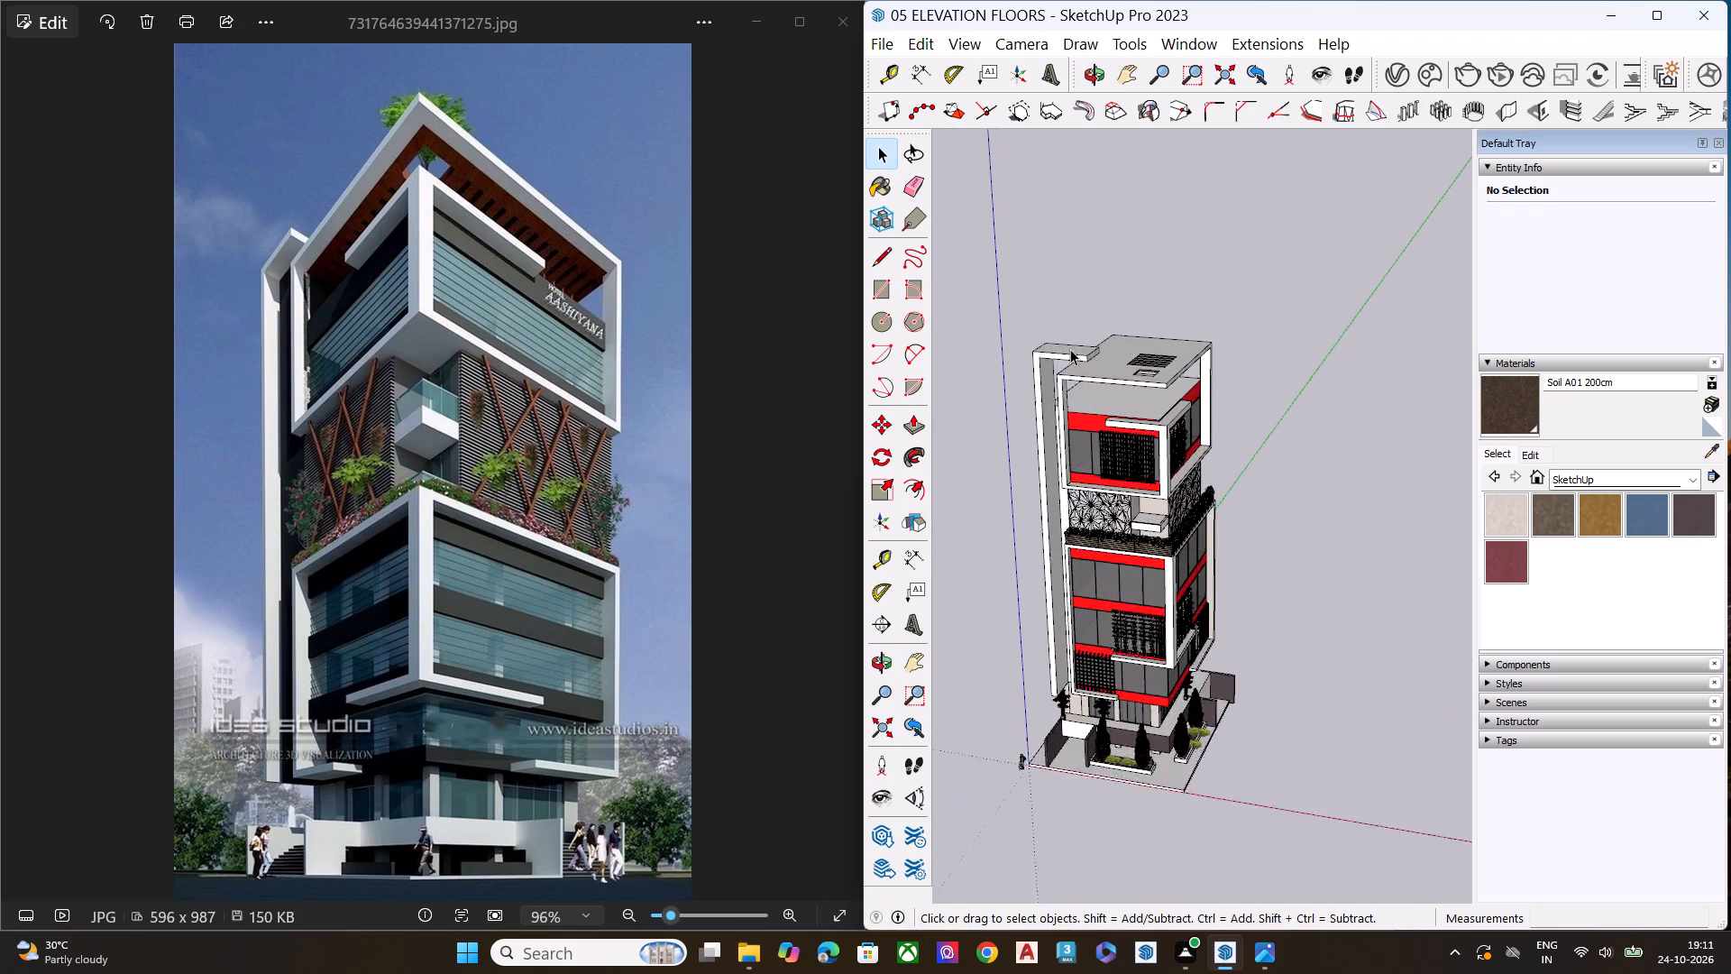
pyautogui.scroll(3, 1070, 349)
pyautogui.scroll(-1, 1073, 365)
pyautogui.scroll(12, 1073, 365)
pyautogui.scroll(-2, 1076, 364)
pyautogui.scroll(6, 1076, 363)
pyautogui.scroll(-1, 1084, 372)
pyautogui.scroll(3, 1084, 372)
pyautogui.scroll(-4, 1084, 372)
pyautogui.scroll(2, 1084, 372)
pyautogui.scroll(-1, 1084, 372)
pyautogui.scroll(2, 1084, 372)
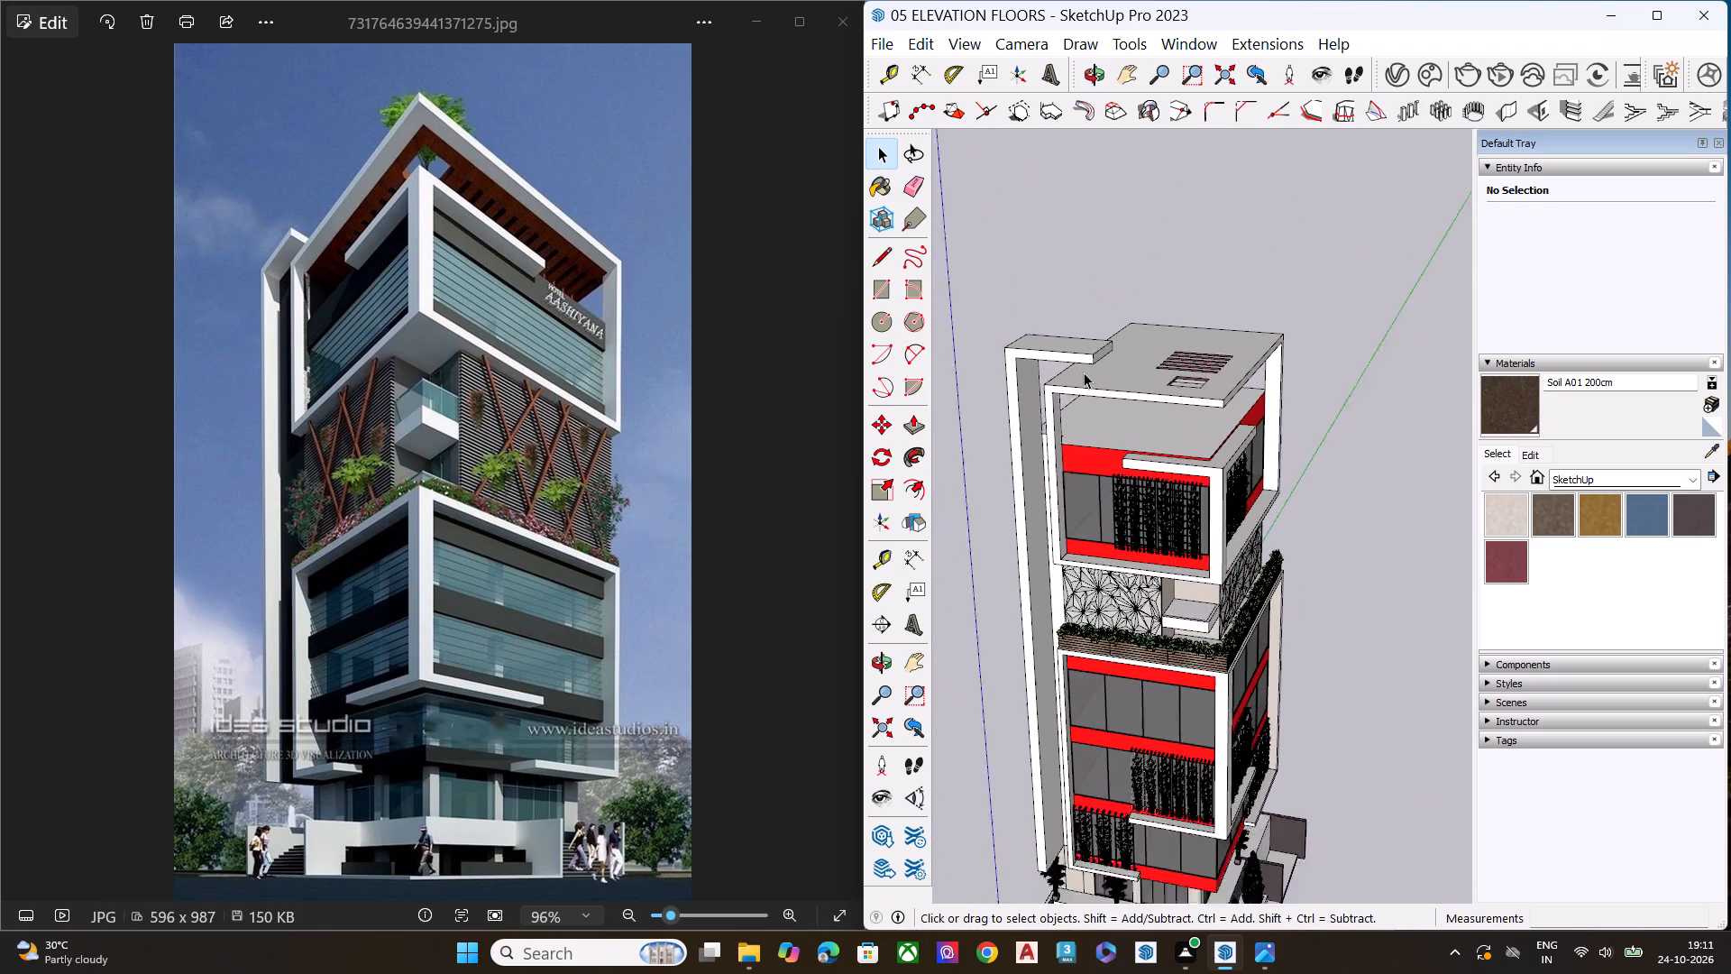
pyautogui.scroll(4, 1084, 372)
pyautogui.scroll(-1, 1020, 350)
pyautogui.scroll(1, 1020, 352)
pyautogui.scroll(-1, 1018, 353)
pyautogui.scroll(17, 1018, 354)
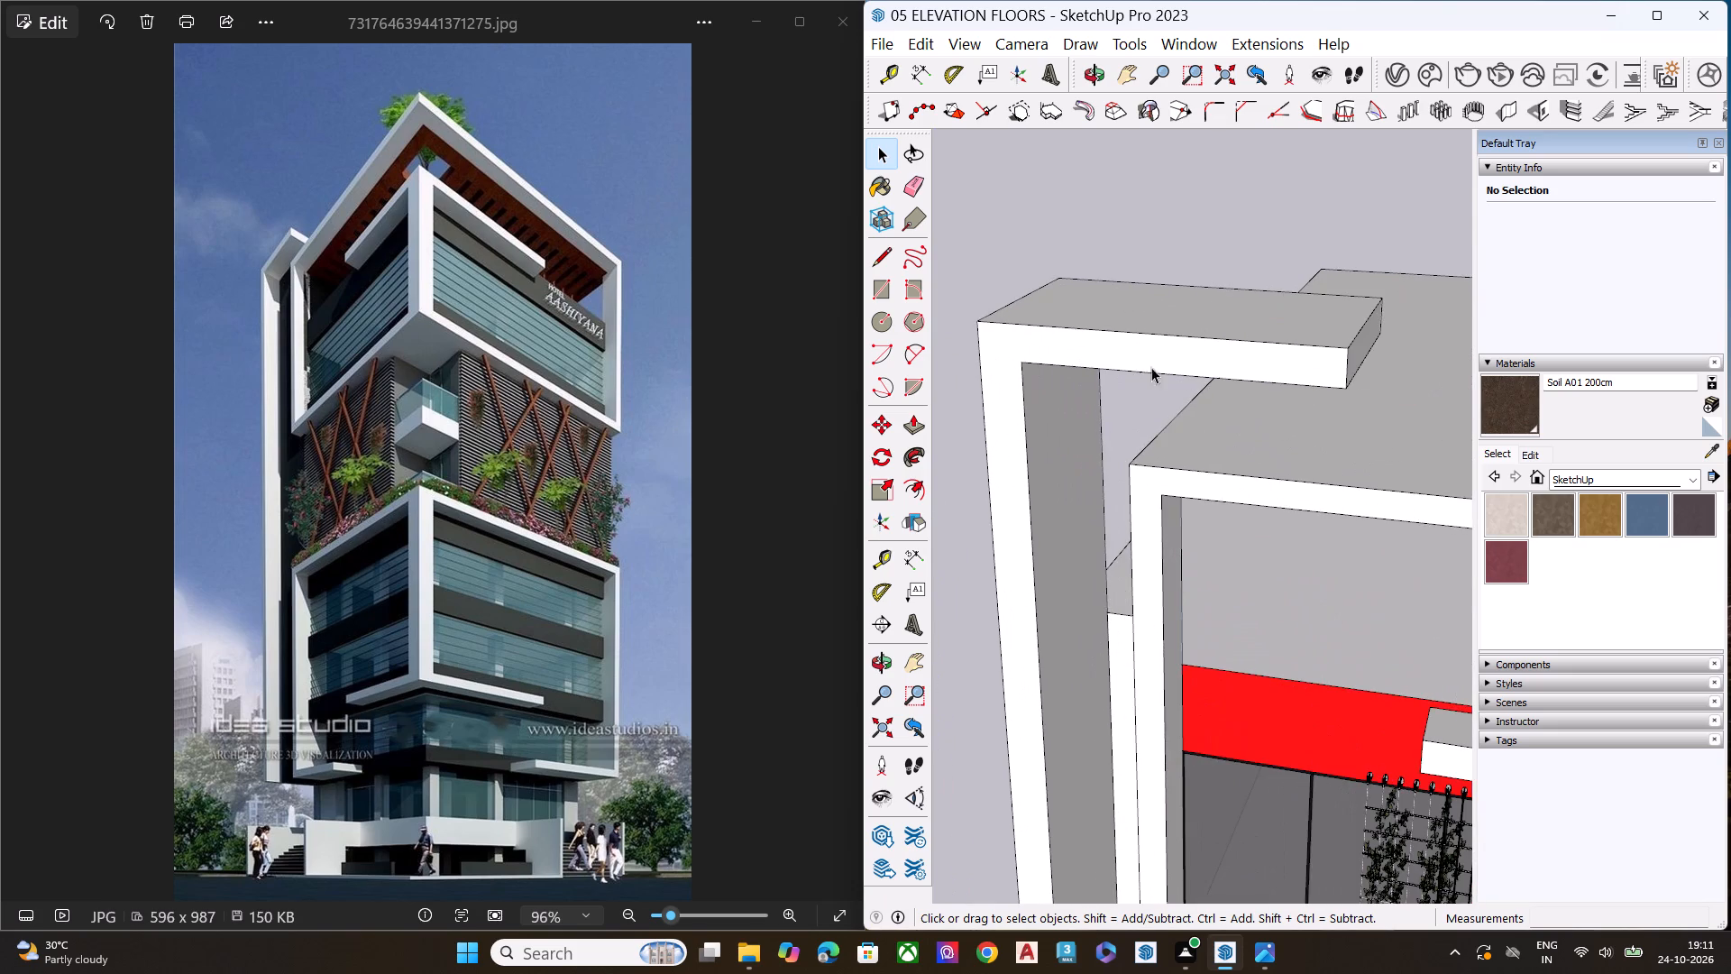
pyautogui.moveTo(1168, 370); pyautogui.dragTo(1140, 560, button='middle')
pyautogui.scroll(1, 1246, 525)
pyautogui.moveTo(1310, 505); pyautogui.dragTo(1204, 607, button='middle')
pyautogui.press('a')
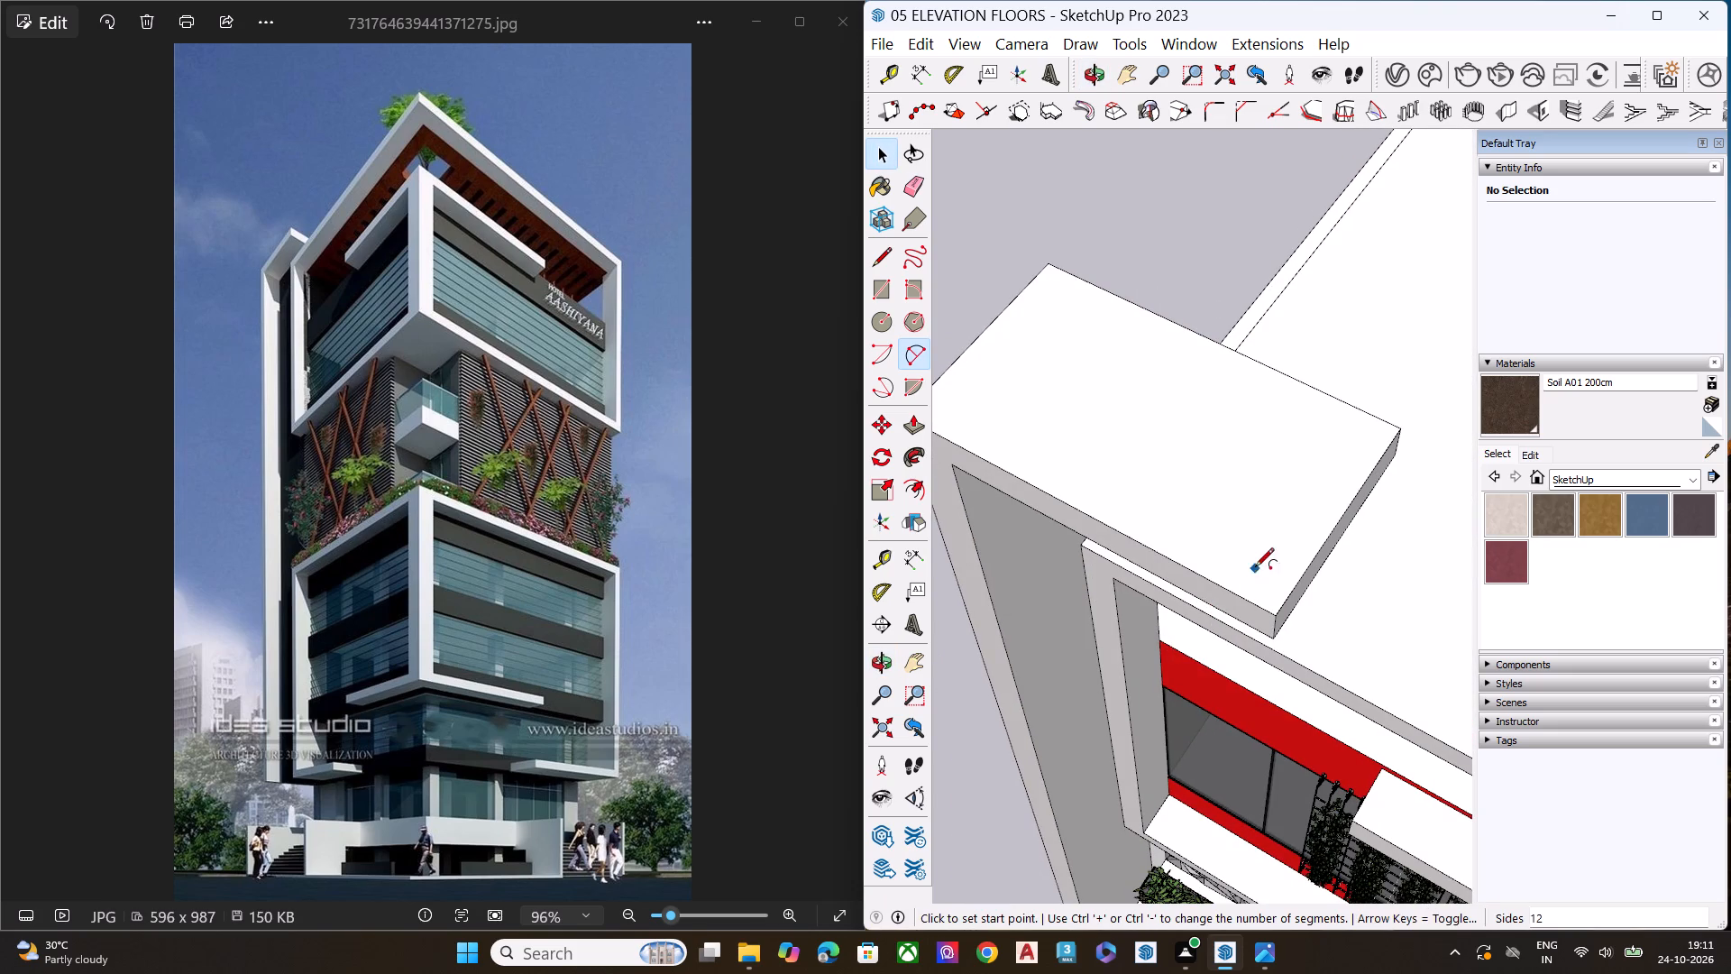
pyautogui.moveTo(1190, 565); pyautogui.dragTo(1202, 574)
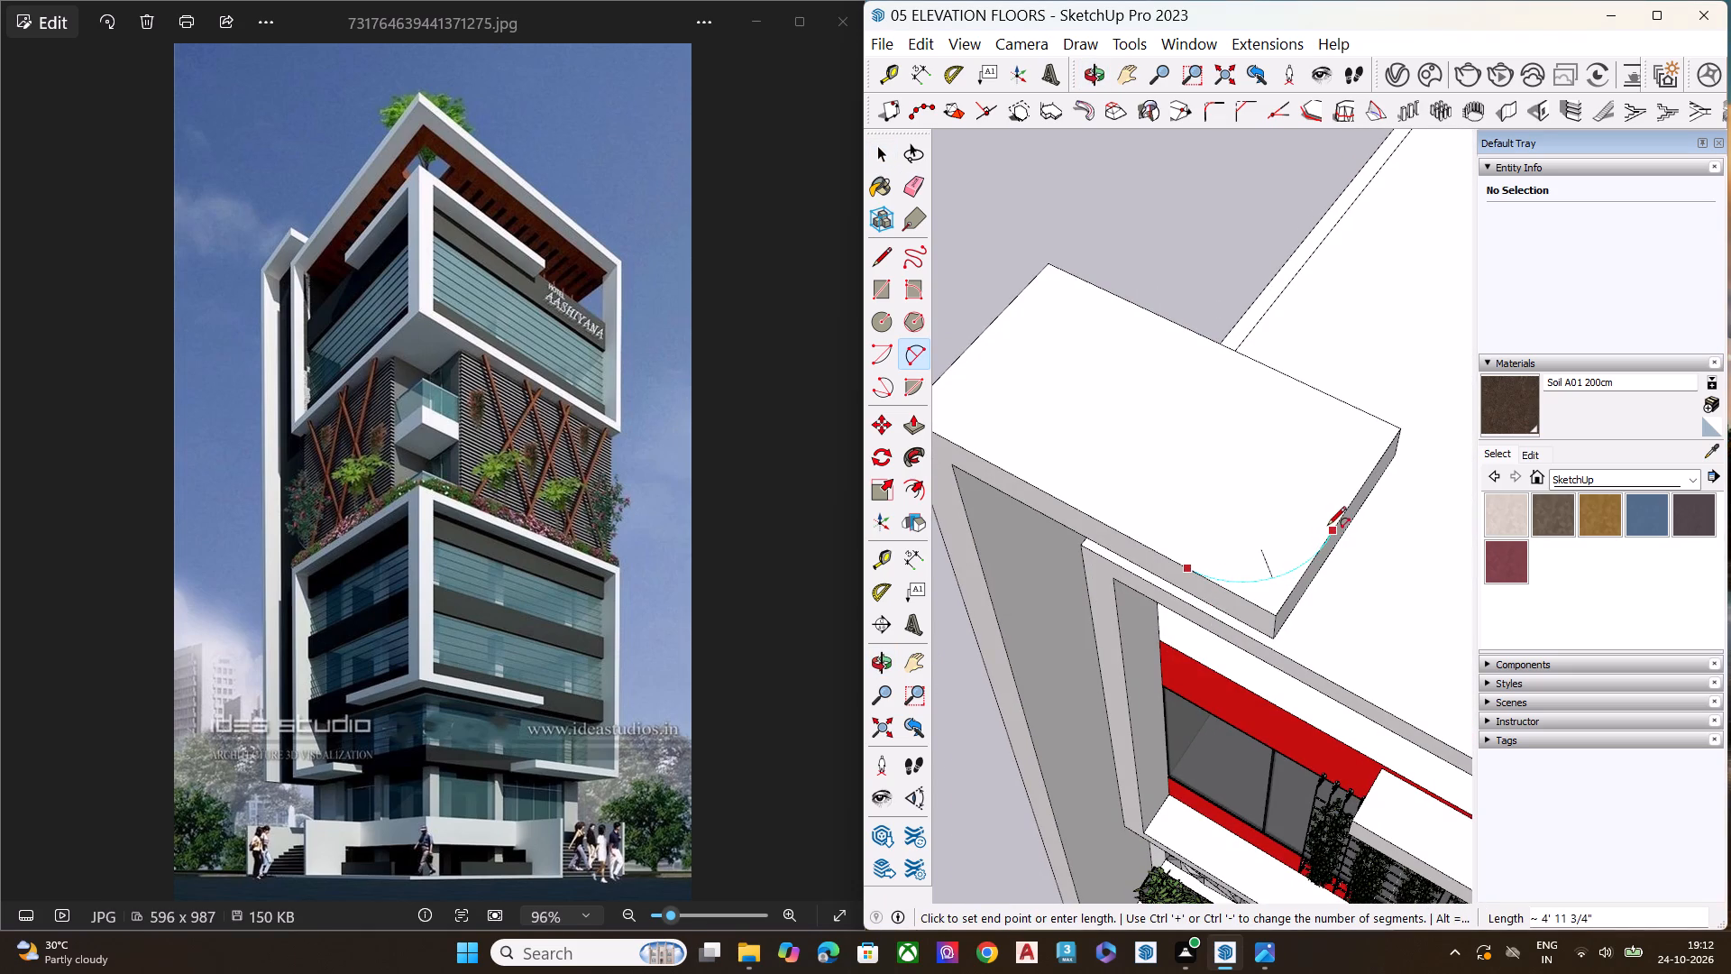
pyautogui.click(1323, 538)
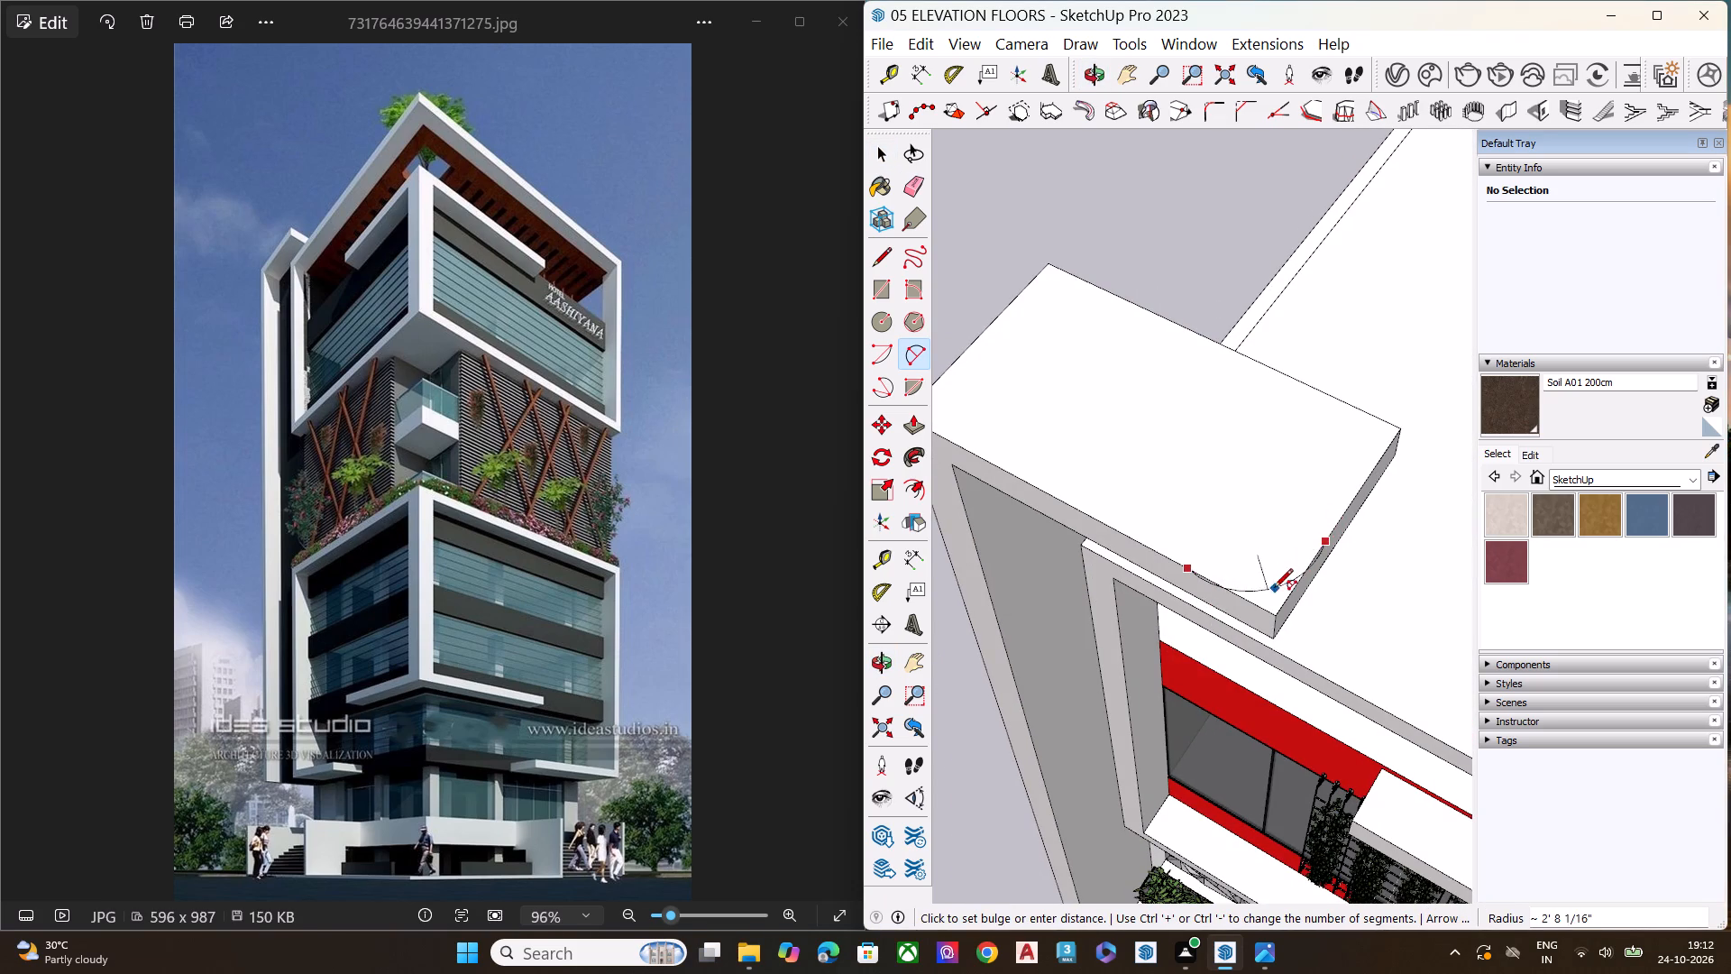
pyautogui.scroll(1, 1269, 577)
pyautogui.scroll(-1, 1269, 577)
pyautogui.scroll(1, 1269, 577)
pyautogui.scroll(-1, 1269, 577)
pyautogui.scroll(2, 1269, 577)
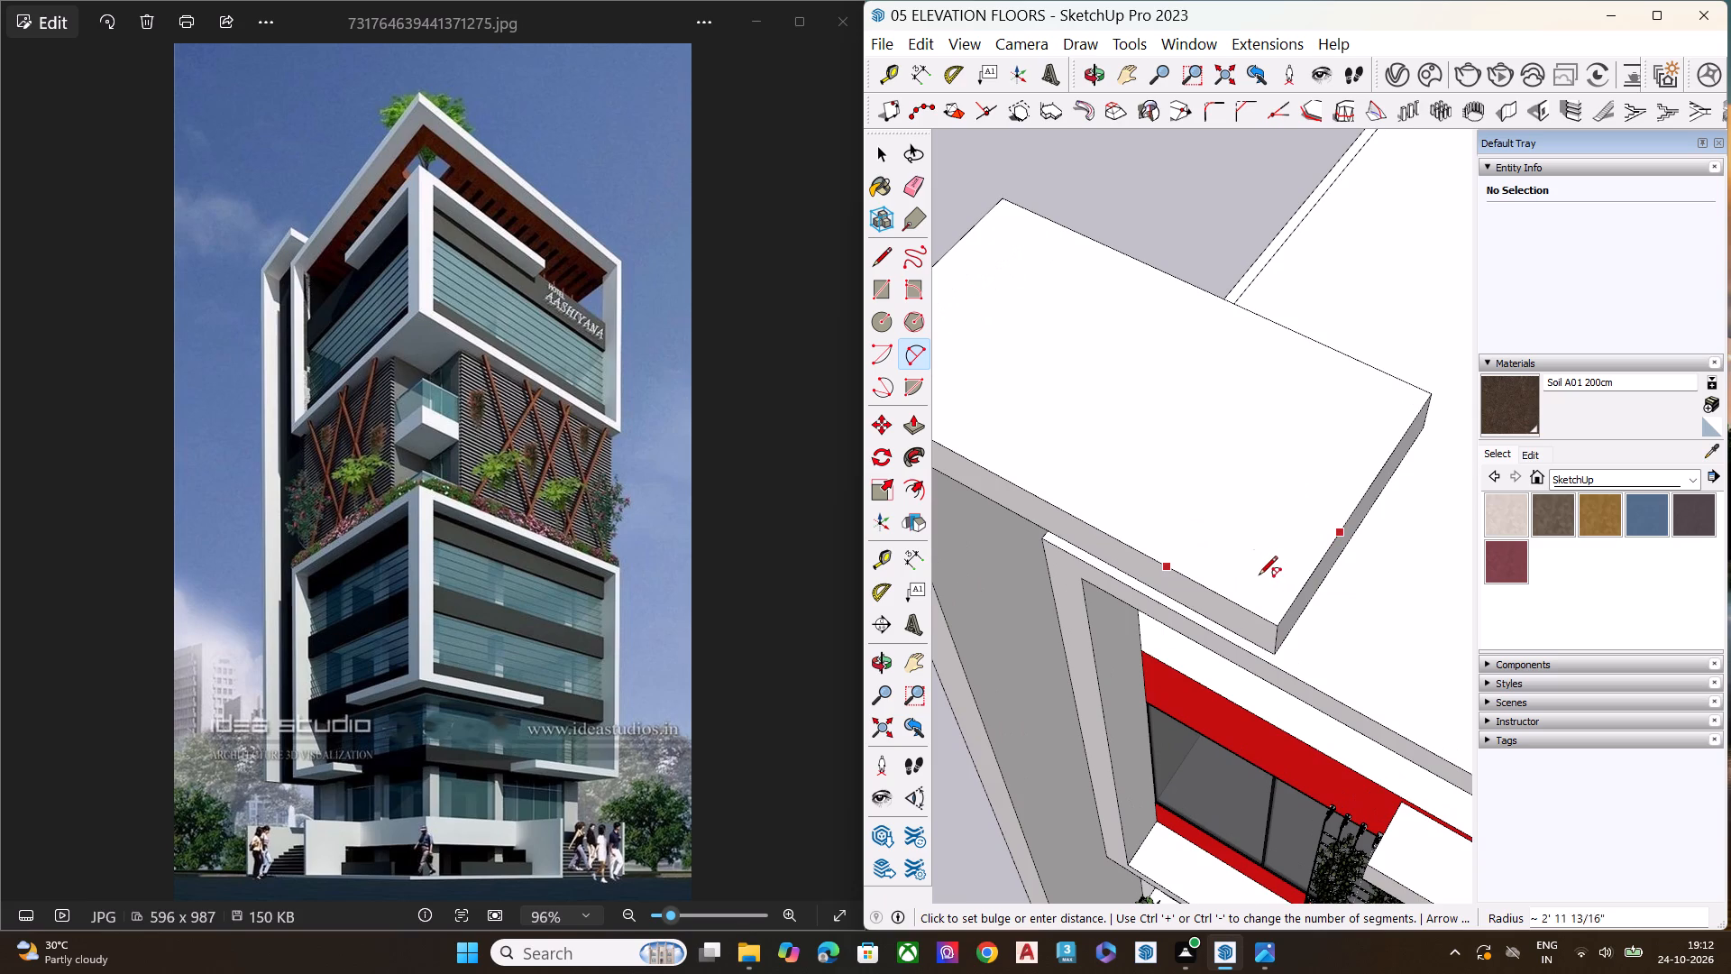
pyautogui.scroll(6, 1258, 577)
pyautogui.click(1274, 585)
pyautogui.press('space')
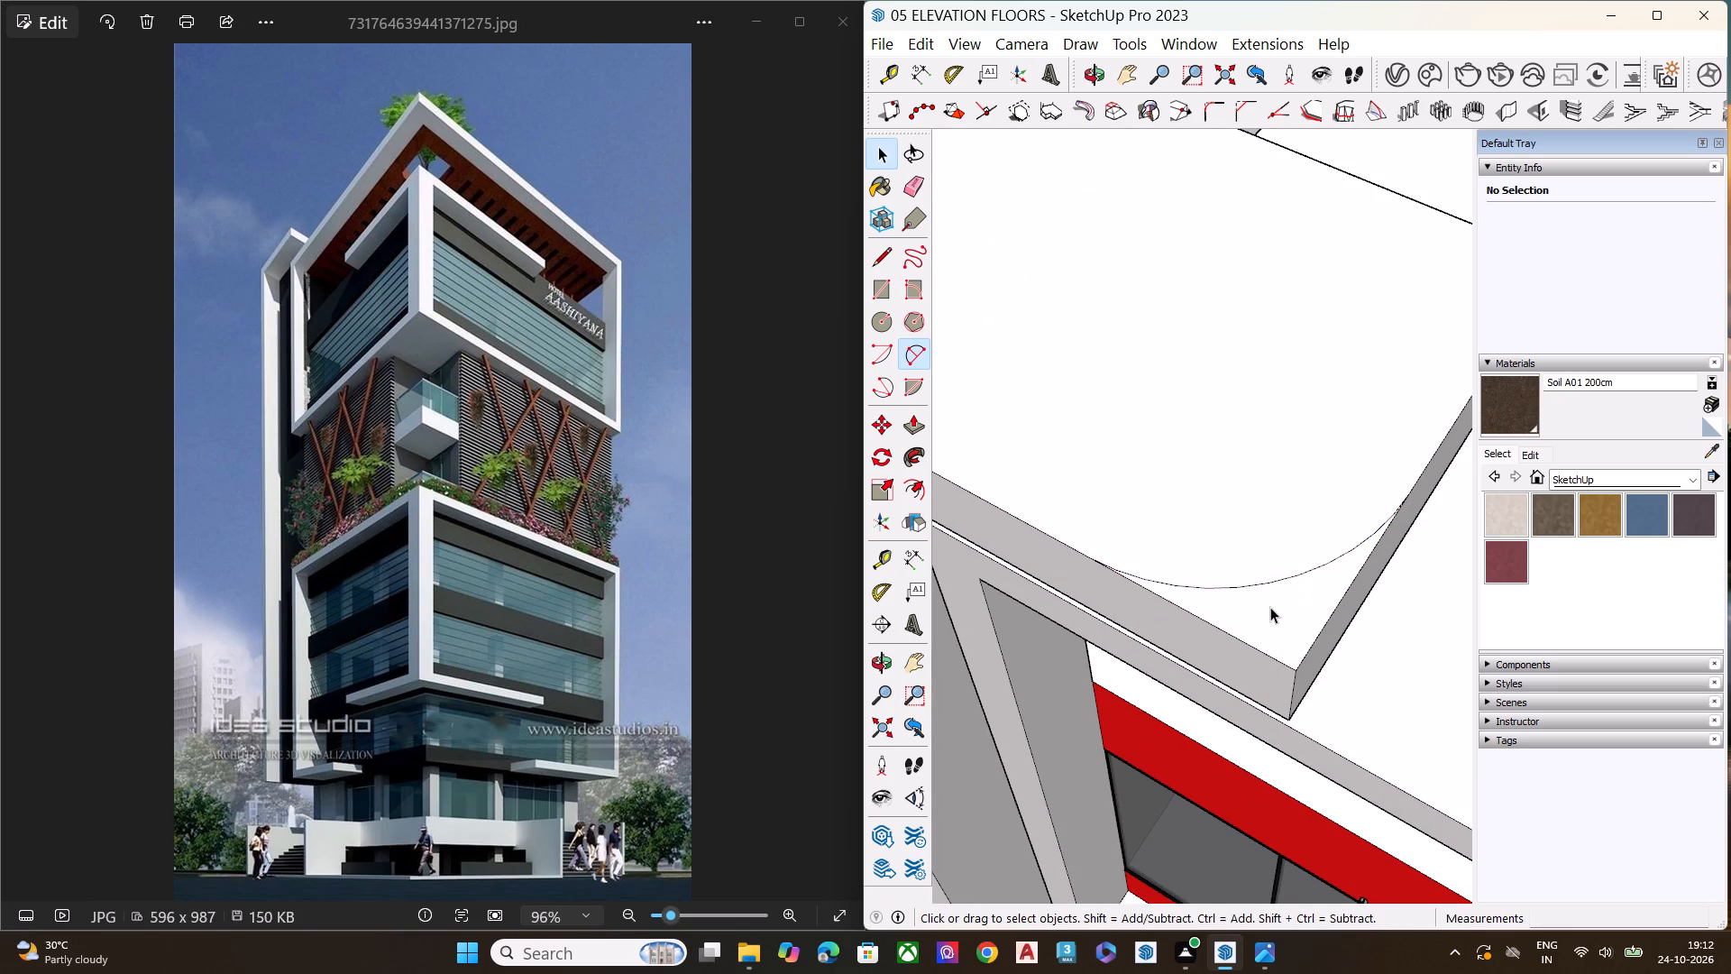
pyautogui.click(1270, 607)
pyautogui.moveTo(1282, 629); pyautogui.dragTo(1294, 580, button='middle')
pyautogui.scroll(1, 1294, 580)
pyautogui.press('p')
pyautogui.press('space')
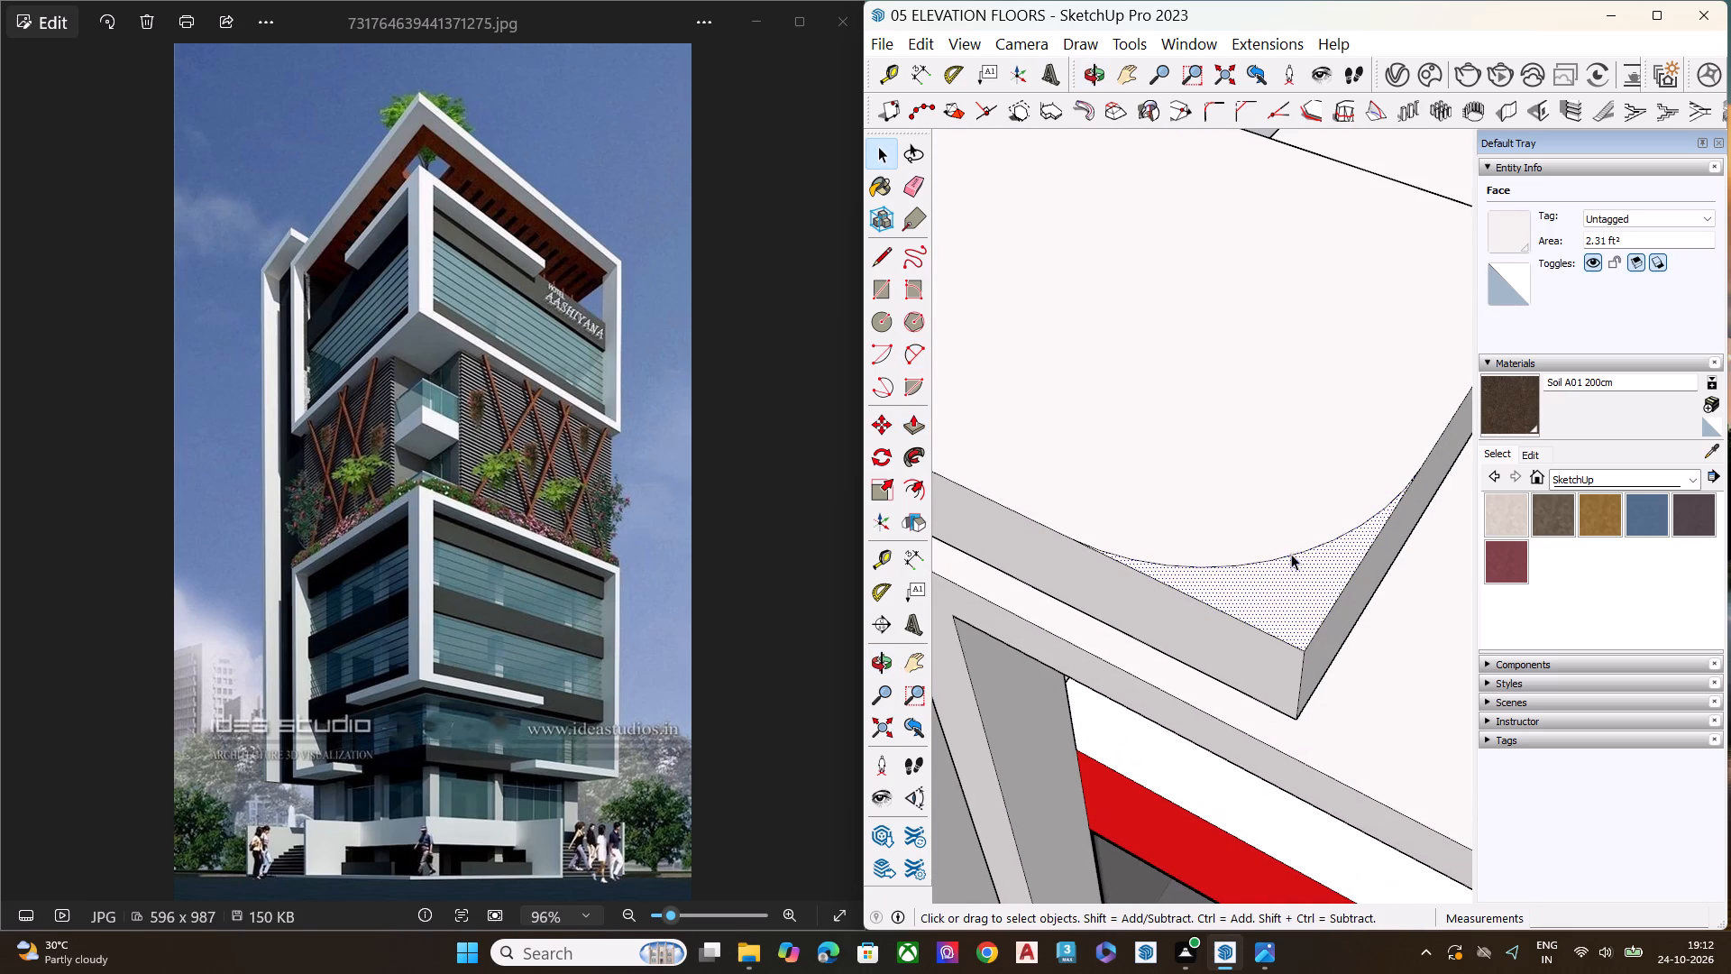
# Set the front corner arc's segment count to 24.
pyautogui.click(1291, 554)
pyautogui.click(1656, 257)
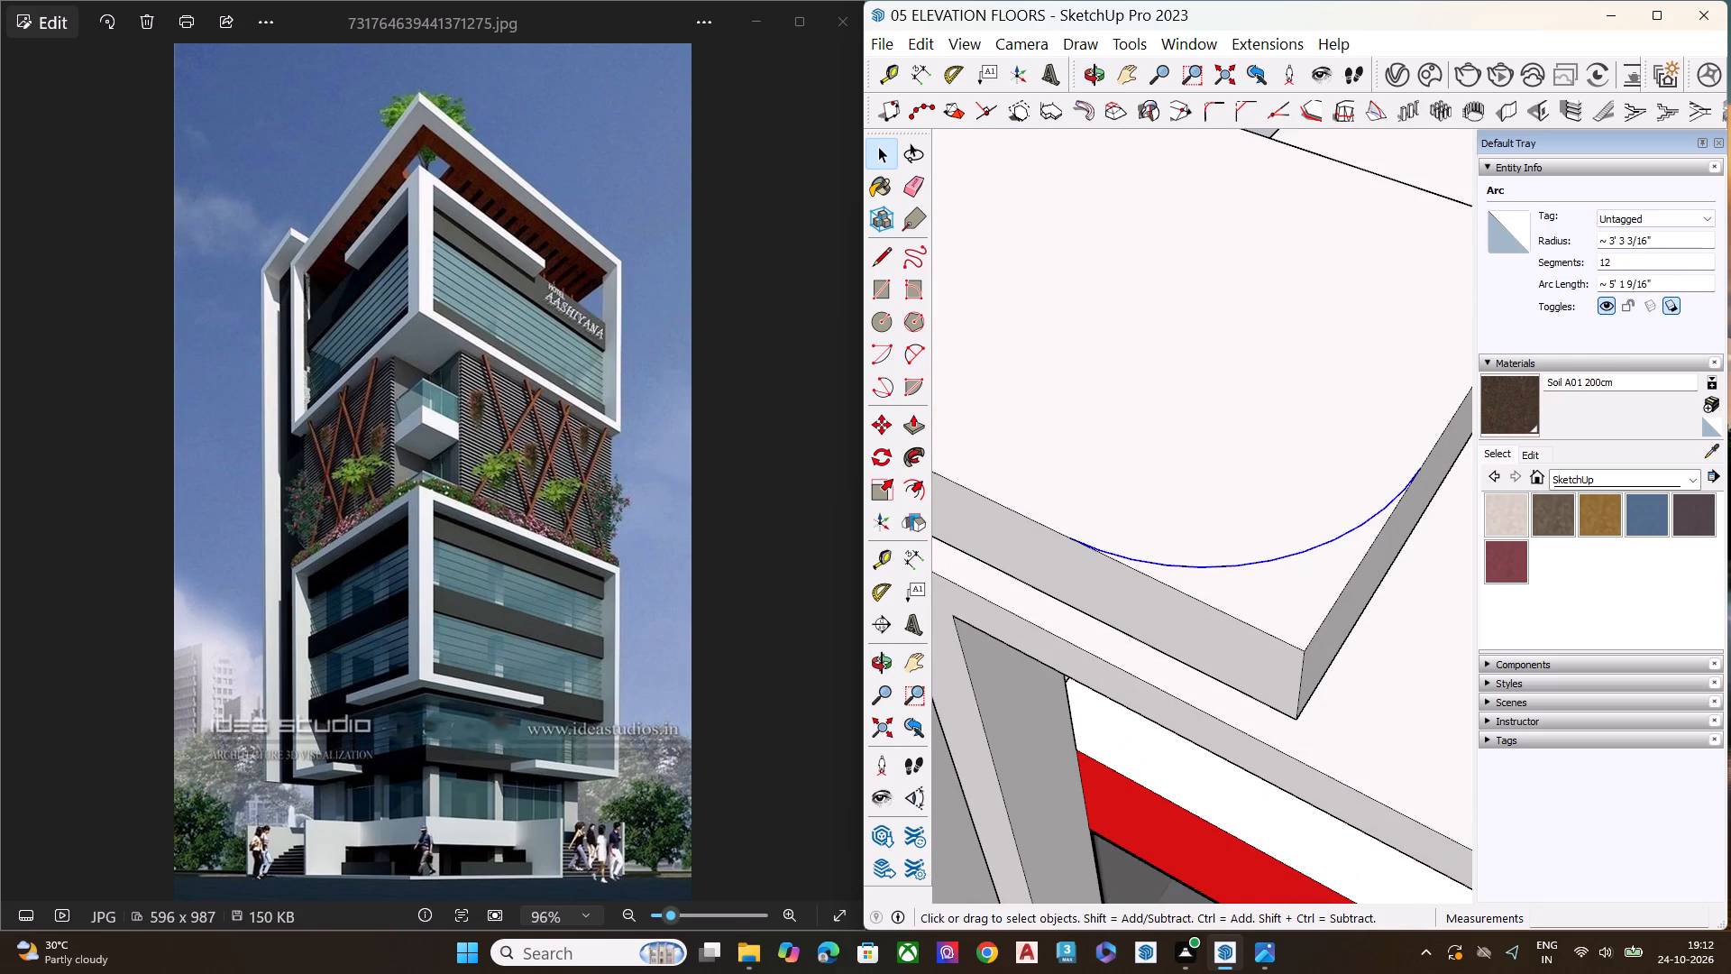
pyautogui.press('BackSpace')
pyautogui.press('BackSpace')
pyautogui.press('BackSpace')
pyautogui.write('24')
pyautogui.press('Return')
# Push the face outside the arc down through the slab's thickness to round off its front free-end corner.
pyautogui.scroll(-1, 1305, 536)
pyautogui.click(1289, 585)
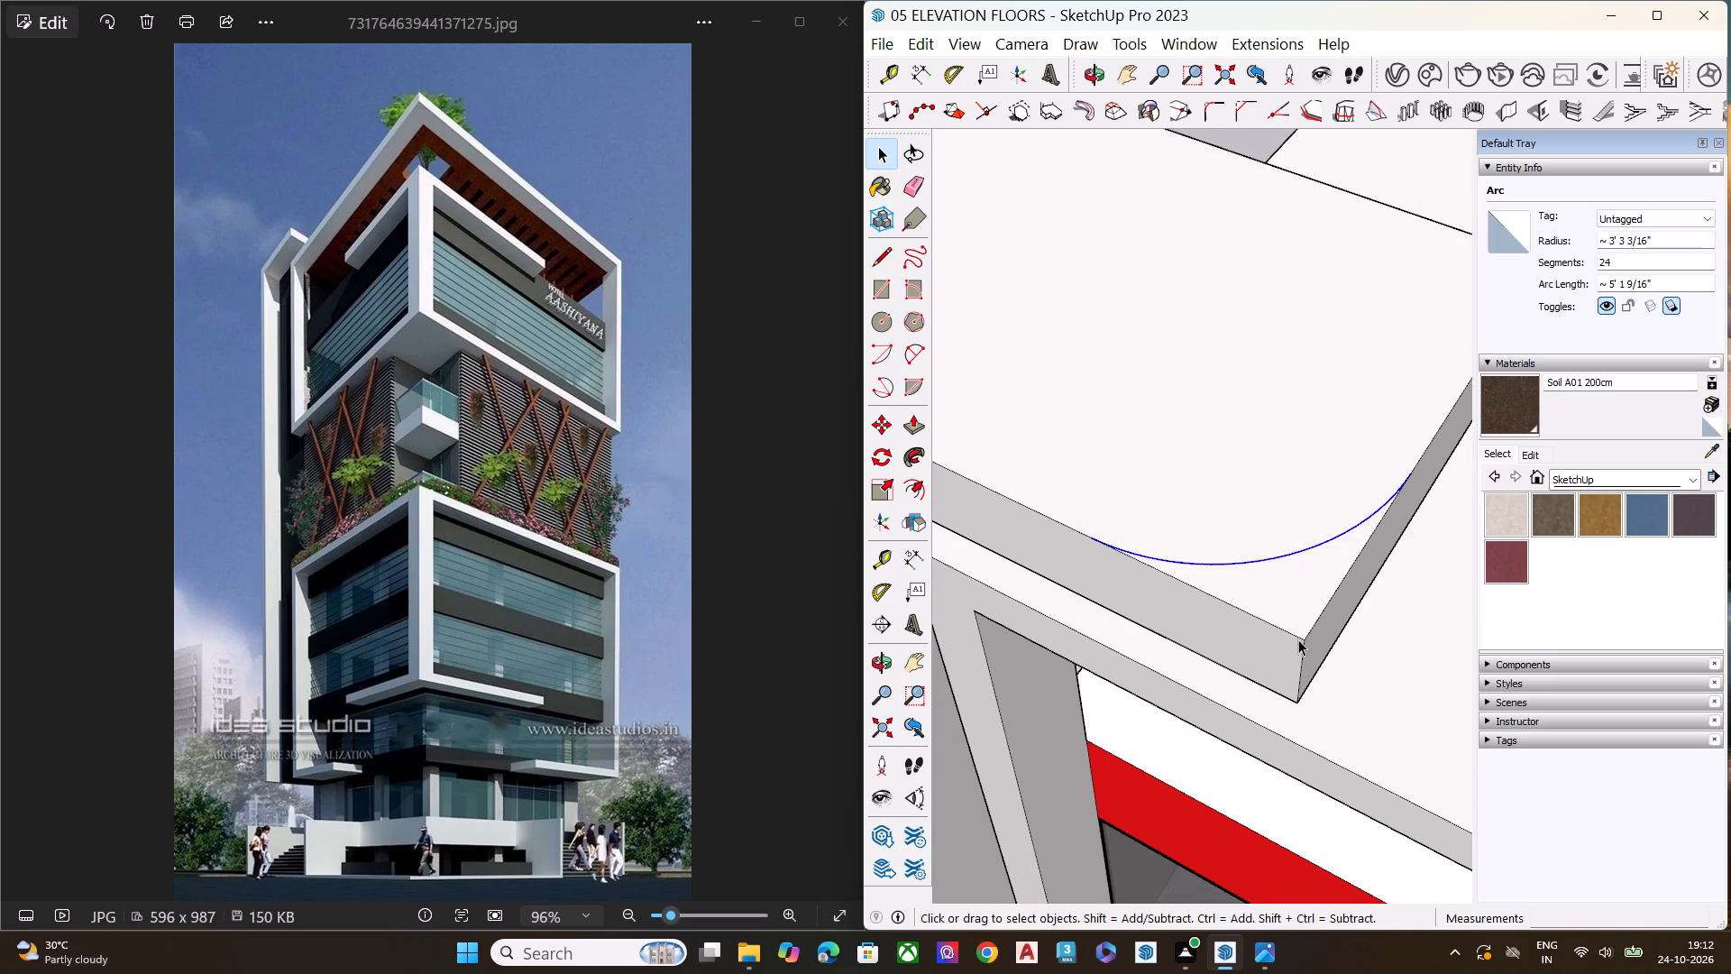
pyautogui.moveTo(1298, 646); pyautogui.dragTo(1311, 607, button='middle')
pyautogui.press('p')
pyautogui.click(1253, 570)
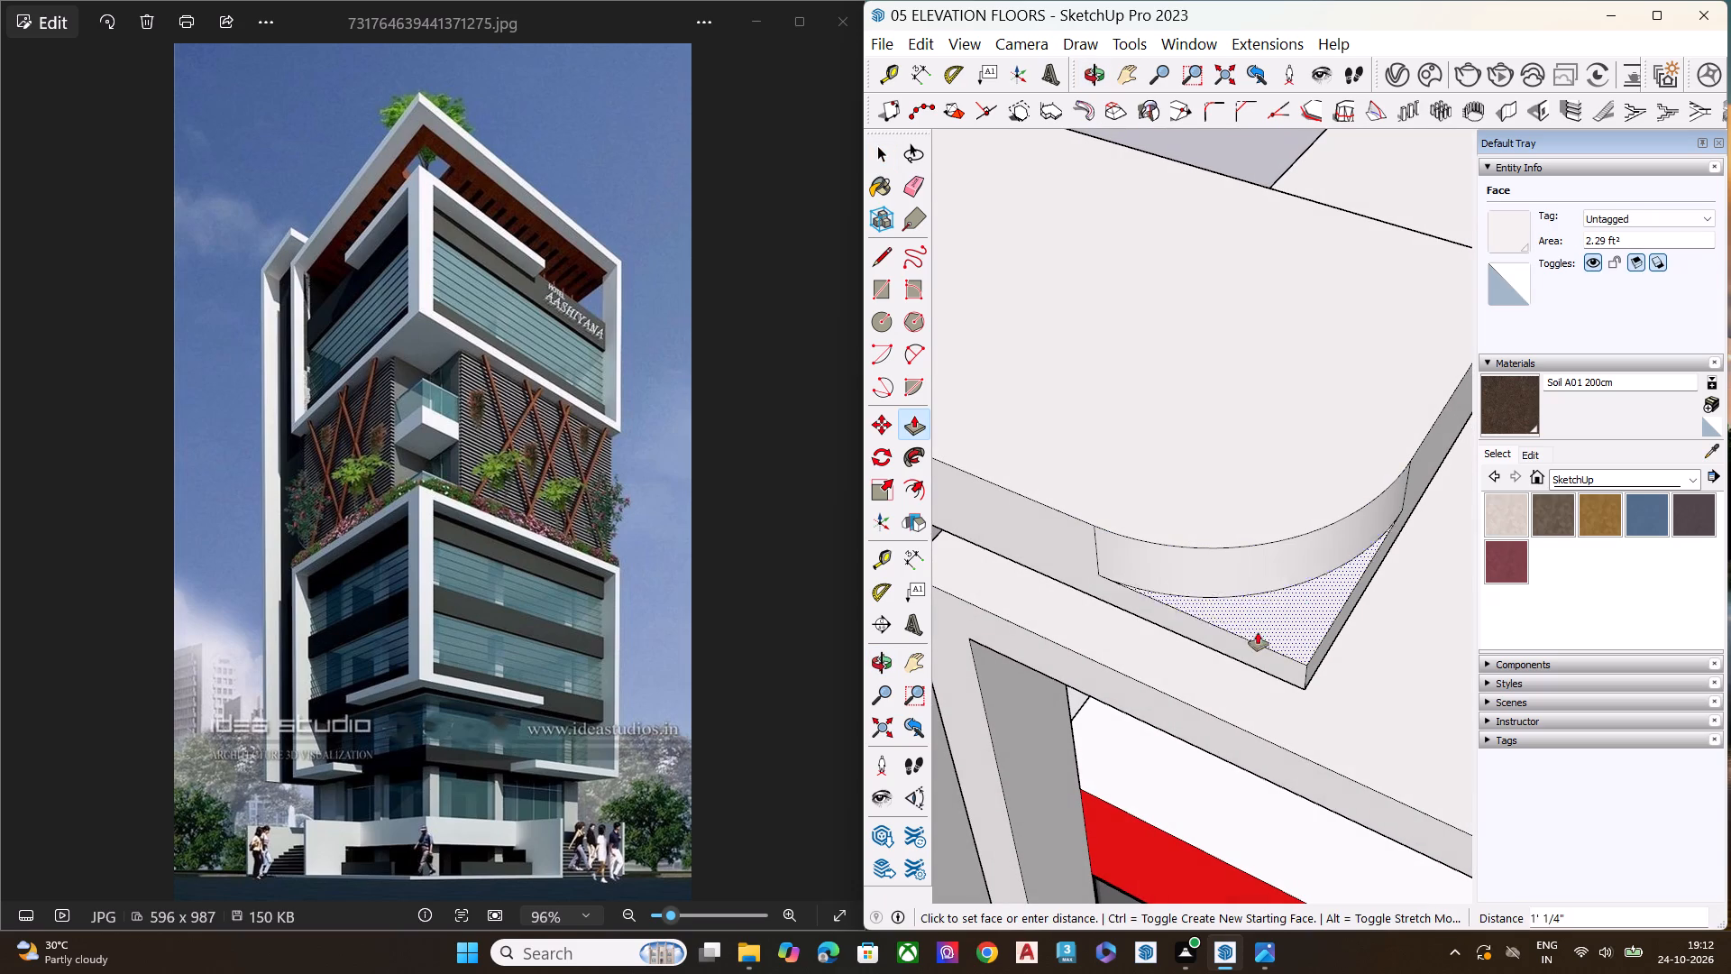
pyautogui.click(1259, 683)
# Draw a tangent two-point arc of about 2' 9" radius across the rear free-end corner of the side frame's top slab.
pyautogui.moveTo(1173, 518); pyautogui.dragTo(1044, 462, button='middle')
pyautogui.scroll(-2, 1097, 453)
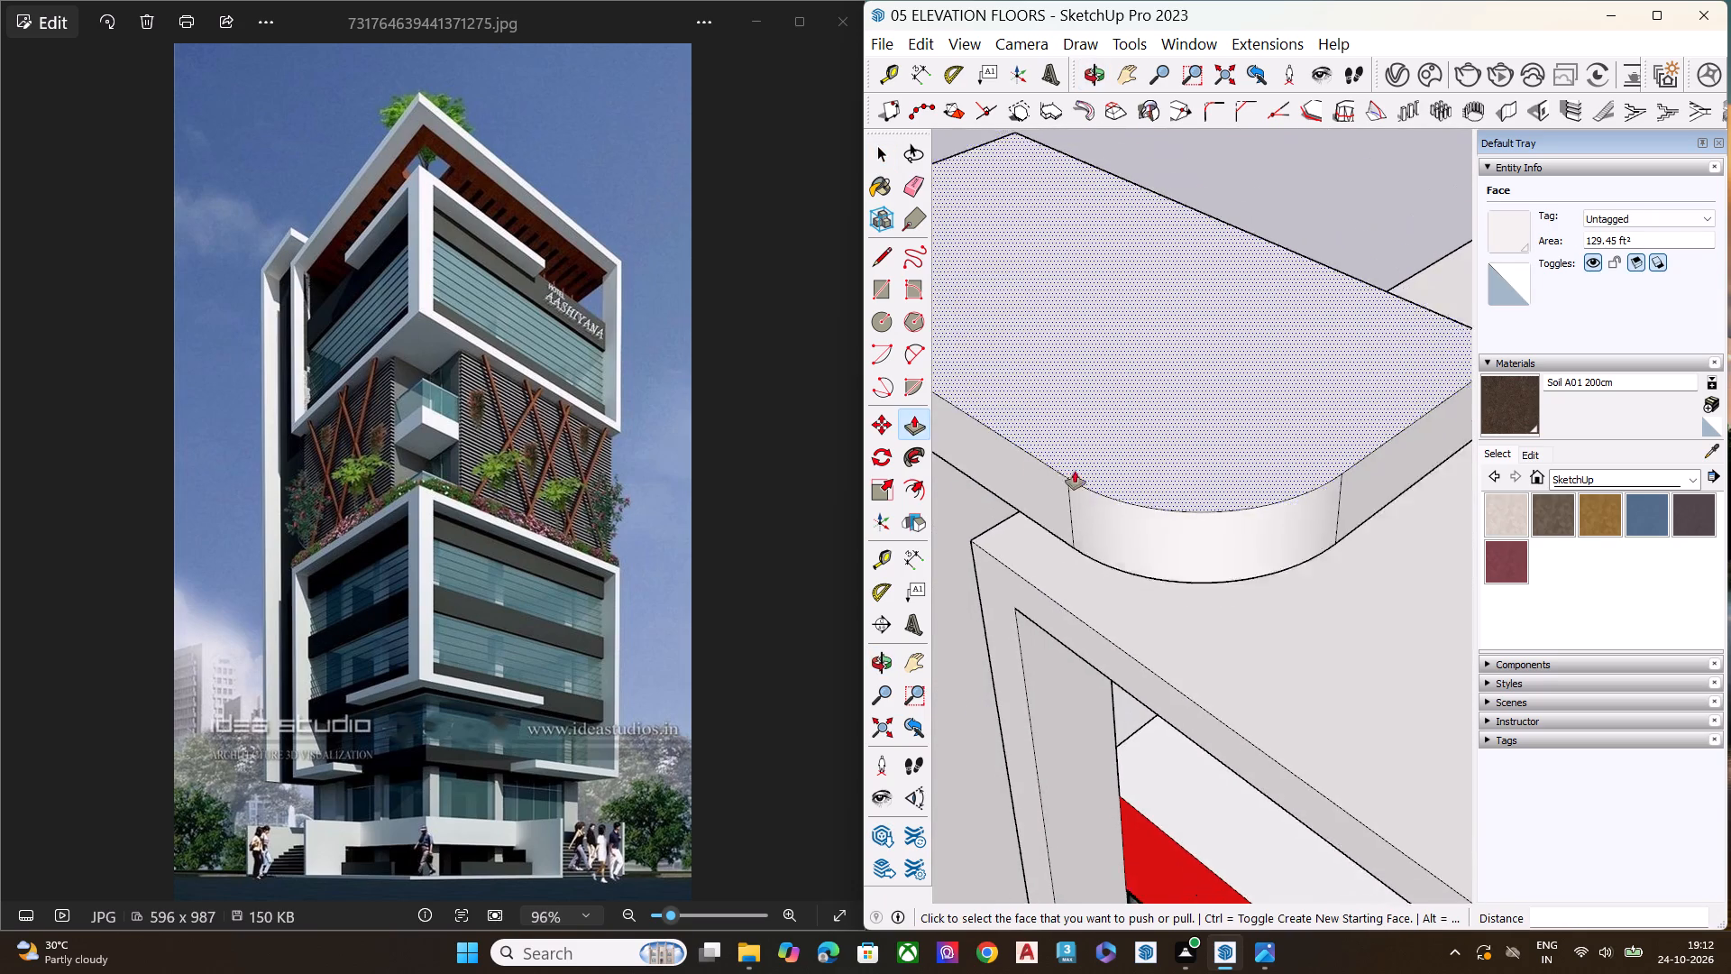
pyautogui.scroll(-7, 1075, 471)
pyautogui.moveTo(1294, 499); pyautogui.dragTo(937, 662, button='middle')
pyautogui.scroll(1, 1172, 461)
pyautogui.scroll(-2, 1196, 457)
pyautogui.scroll(6, 1198, 457)
pyautogui.press('space')
pyautogui.click(1337, 317)
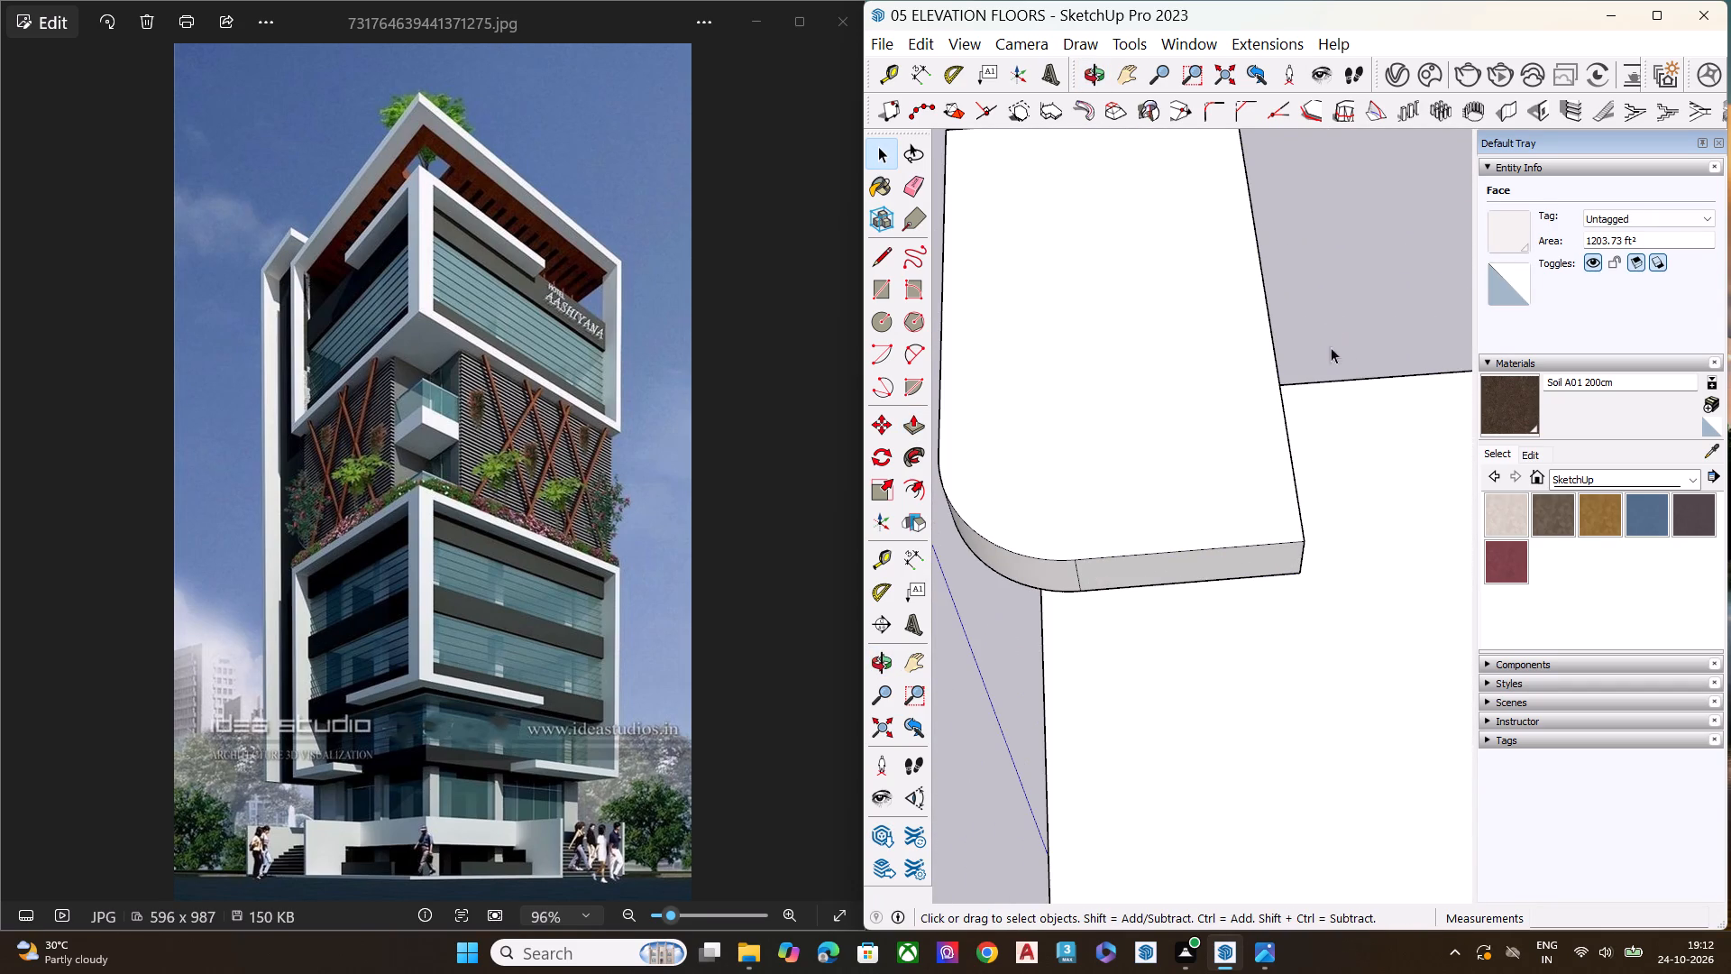
pyautogui.moveTo(1267, 552); pyautogui.dragTo(1132, 627, button='middle')
pyautogui.press('a')
pyautogui.scroll(3, 1160, 568)
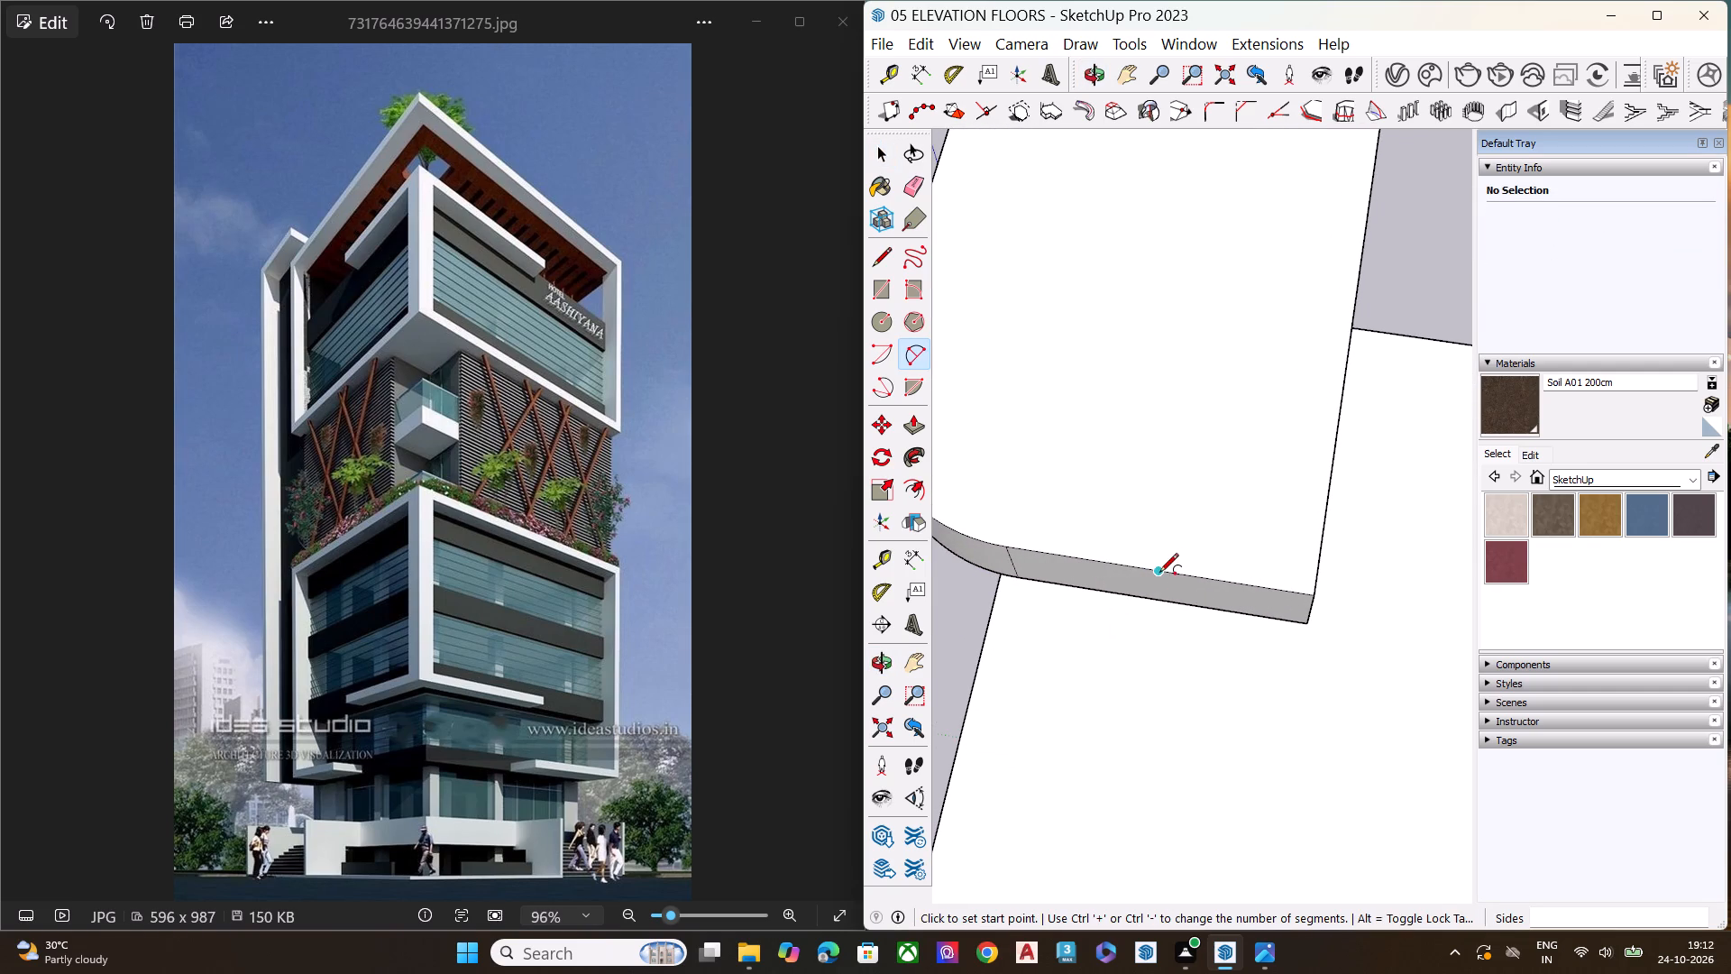
pyautogui.click(1161, 573)
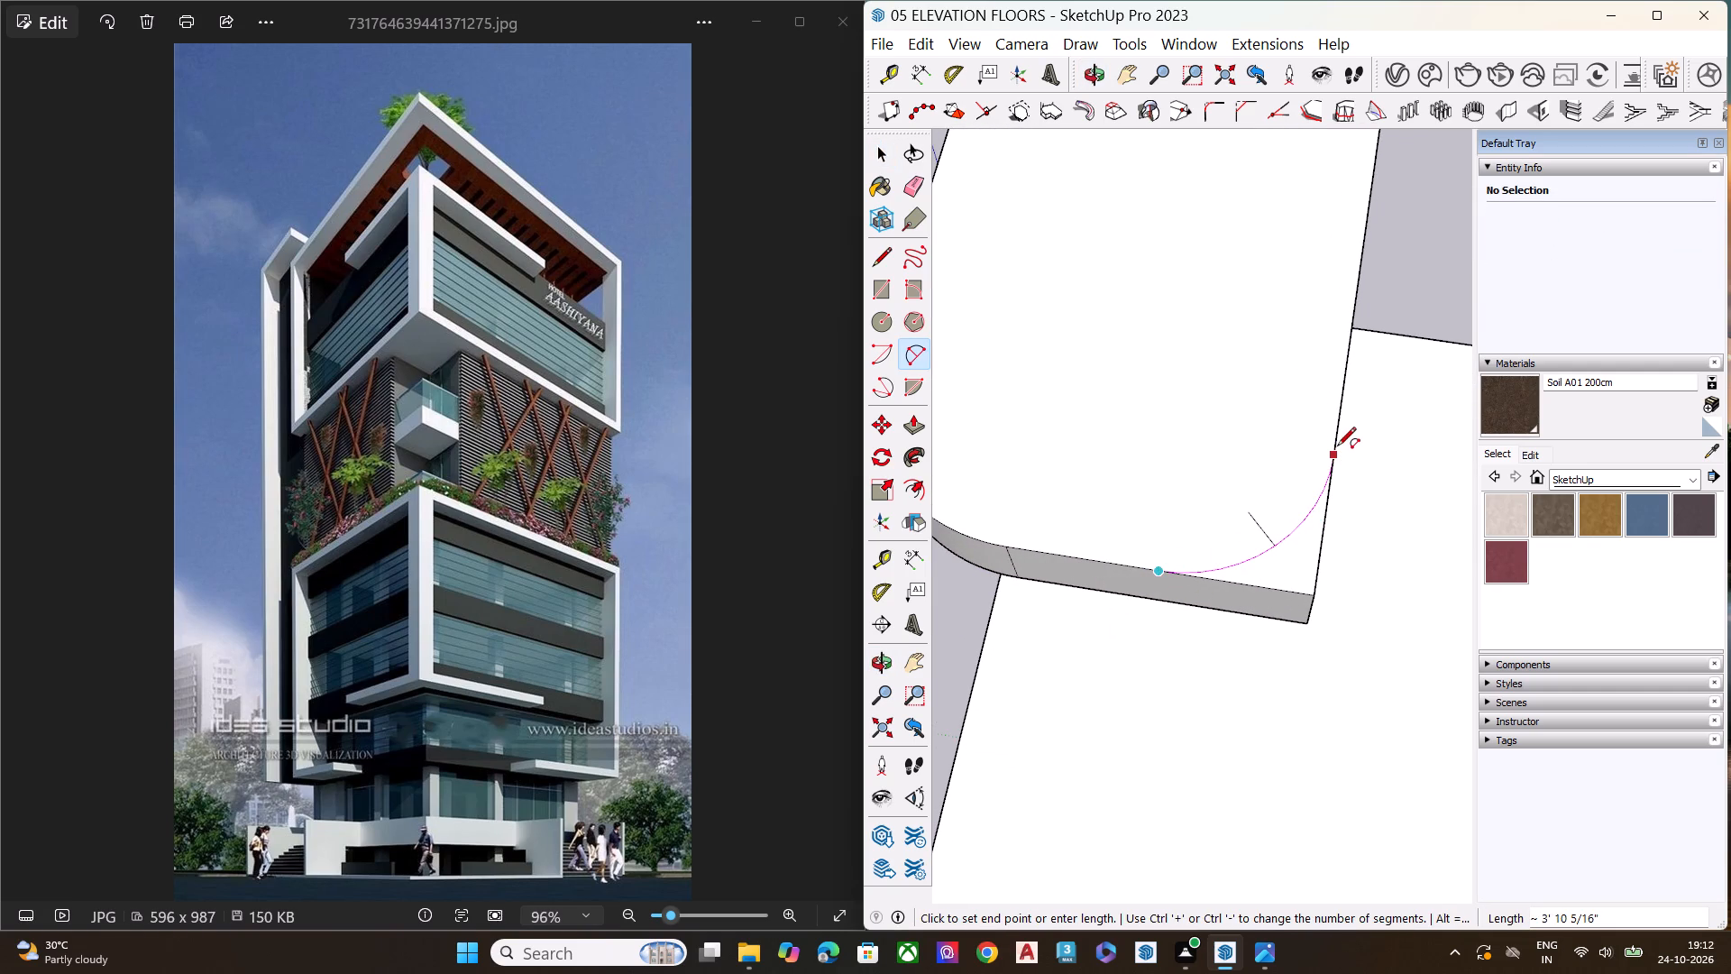
pyautogui.click(1337, 447)
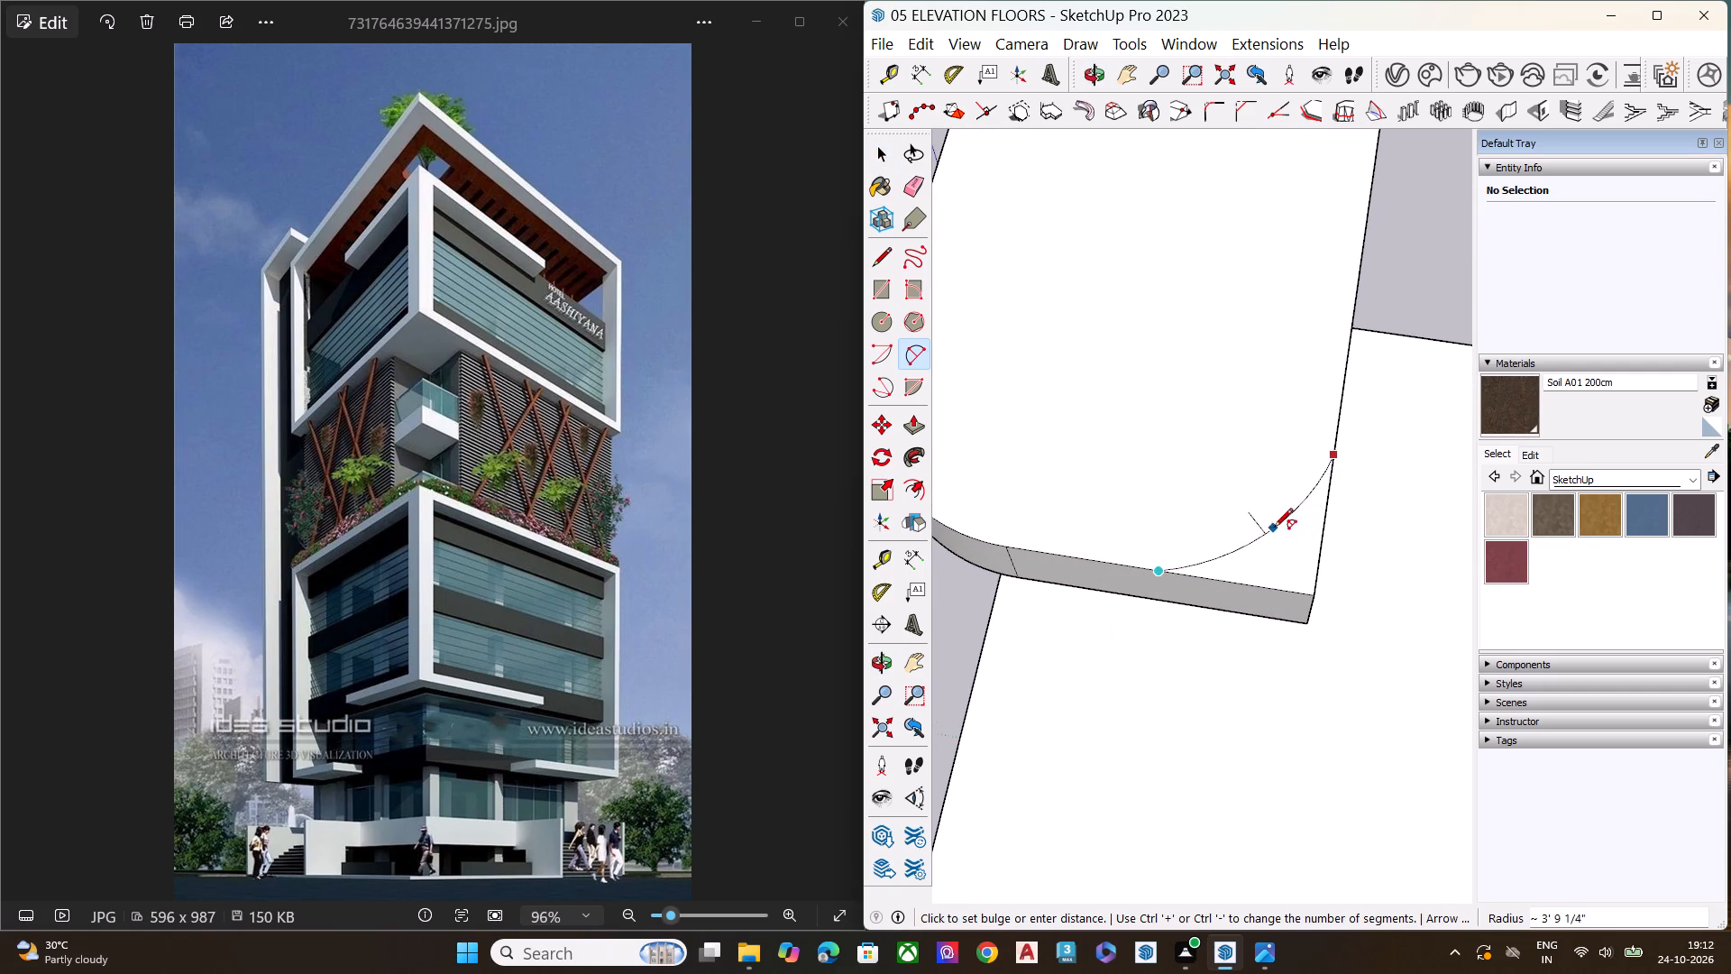
pyautogui.scroll(-1, 1260, 539)
pyautogui.scroll(4, 1260, 539)
pyautogui.click(1273, 549)
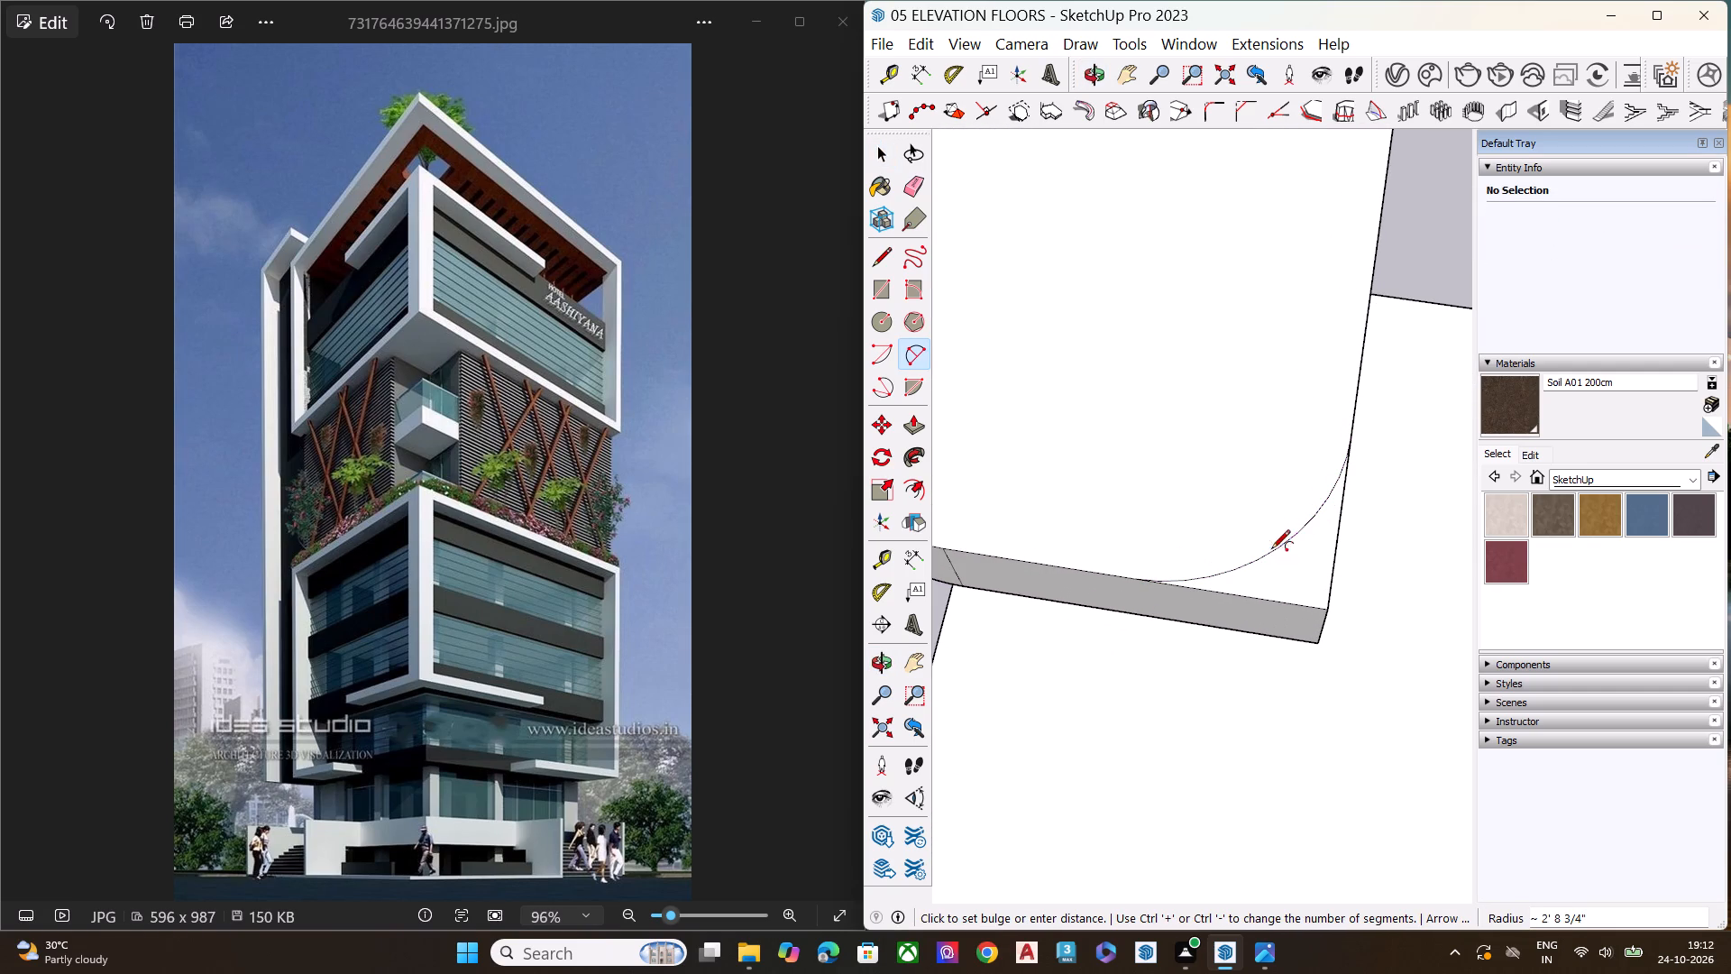
pyautogui.press('space')
# Push the face outside the arc down through the slab's thickness to round off its rear free-end corner.
pyautogui.click(1284, 568)
pyautogui.moveTo(1289, 601); pyautogui.dragTo(1293, 450, button='middle')
pyautogui.press('p')
pyautogui.click(1296, 500)
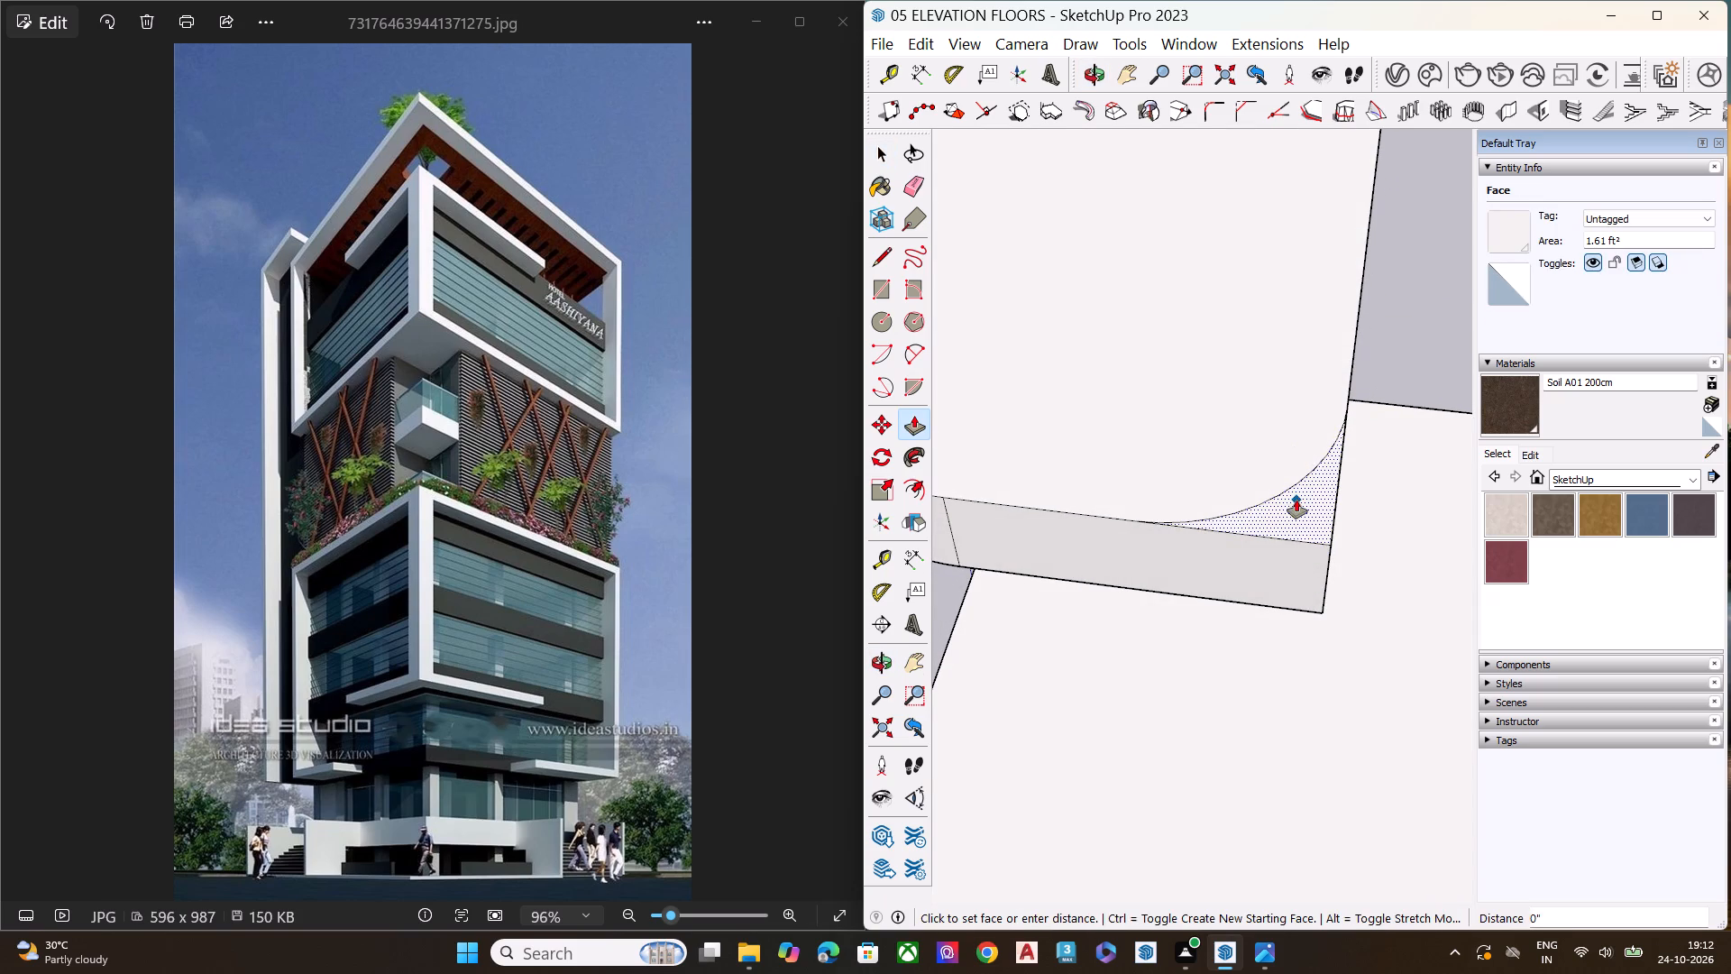
pyautogui.click(1258, 588)
pyautogui.press('space')
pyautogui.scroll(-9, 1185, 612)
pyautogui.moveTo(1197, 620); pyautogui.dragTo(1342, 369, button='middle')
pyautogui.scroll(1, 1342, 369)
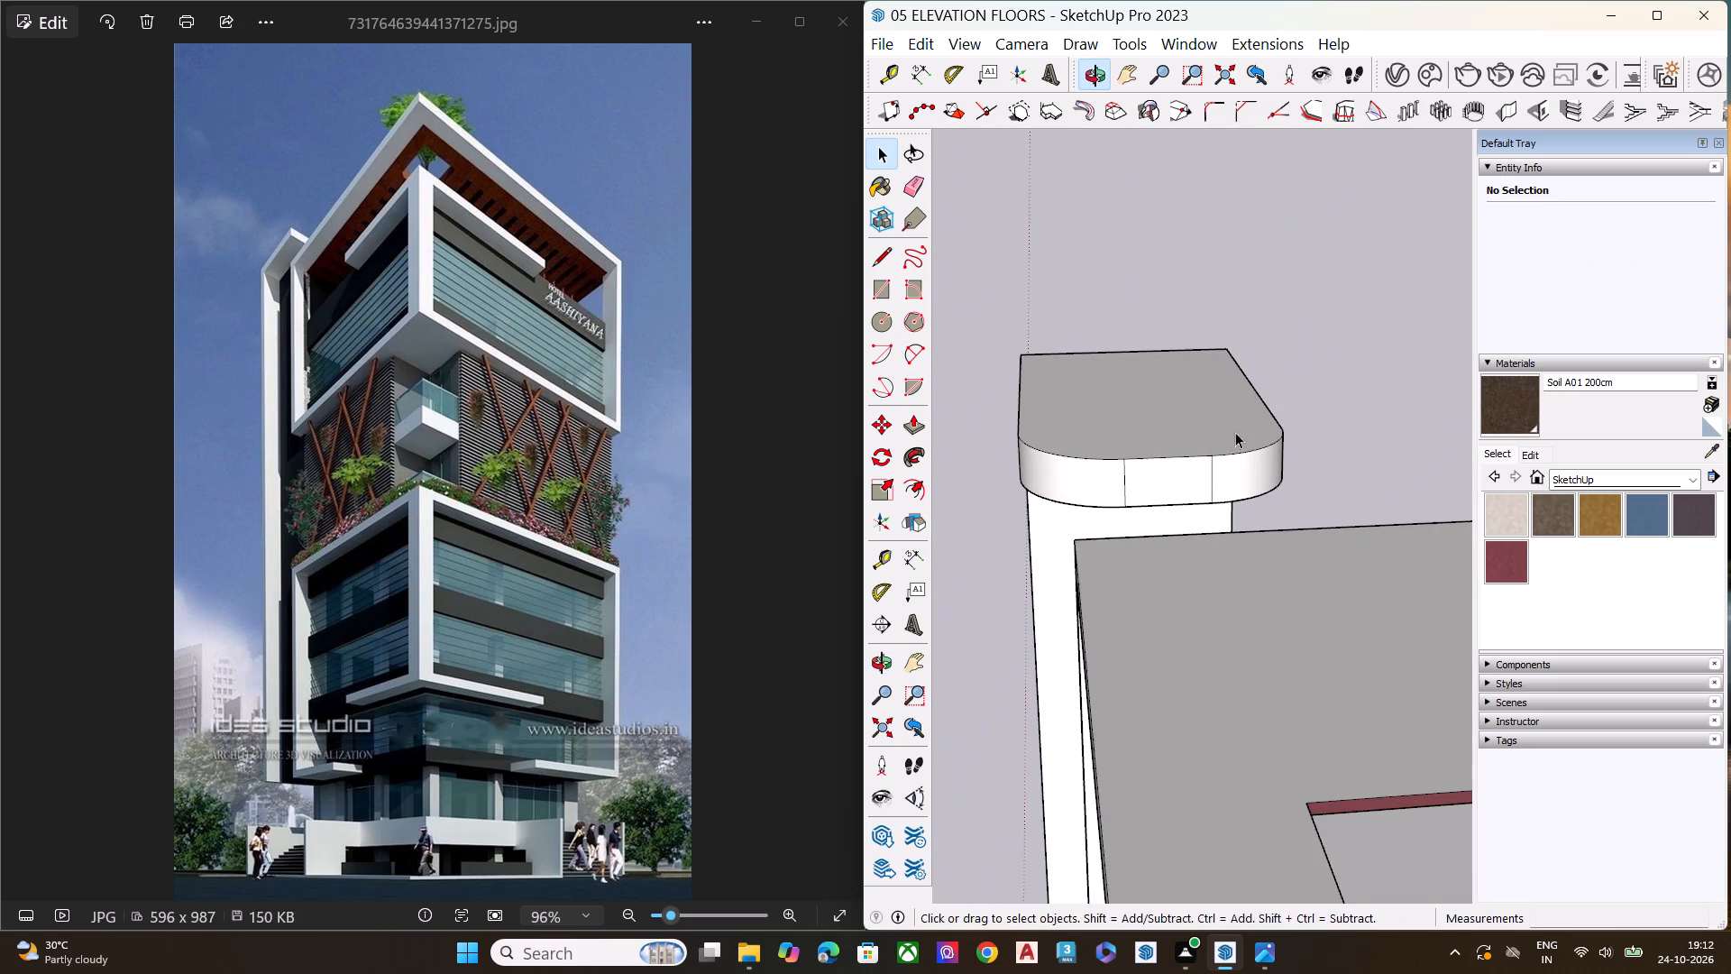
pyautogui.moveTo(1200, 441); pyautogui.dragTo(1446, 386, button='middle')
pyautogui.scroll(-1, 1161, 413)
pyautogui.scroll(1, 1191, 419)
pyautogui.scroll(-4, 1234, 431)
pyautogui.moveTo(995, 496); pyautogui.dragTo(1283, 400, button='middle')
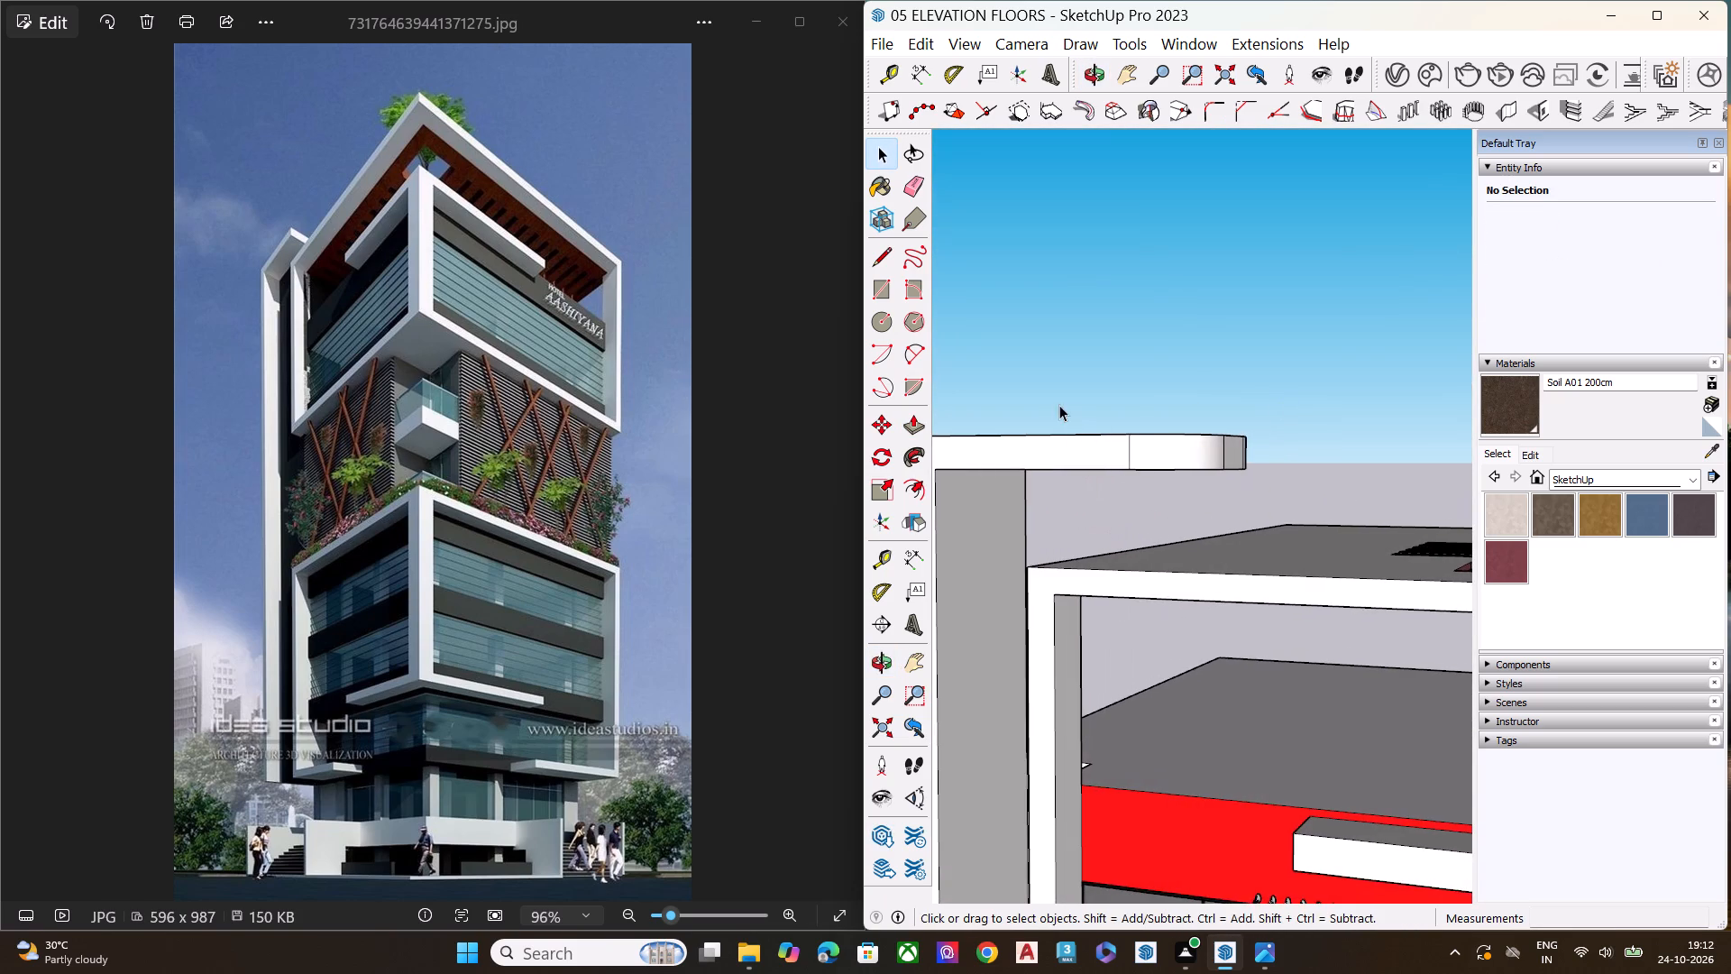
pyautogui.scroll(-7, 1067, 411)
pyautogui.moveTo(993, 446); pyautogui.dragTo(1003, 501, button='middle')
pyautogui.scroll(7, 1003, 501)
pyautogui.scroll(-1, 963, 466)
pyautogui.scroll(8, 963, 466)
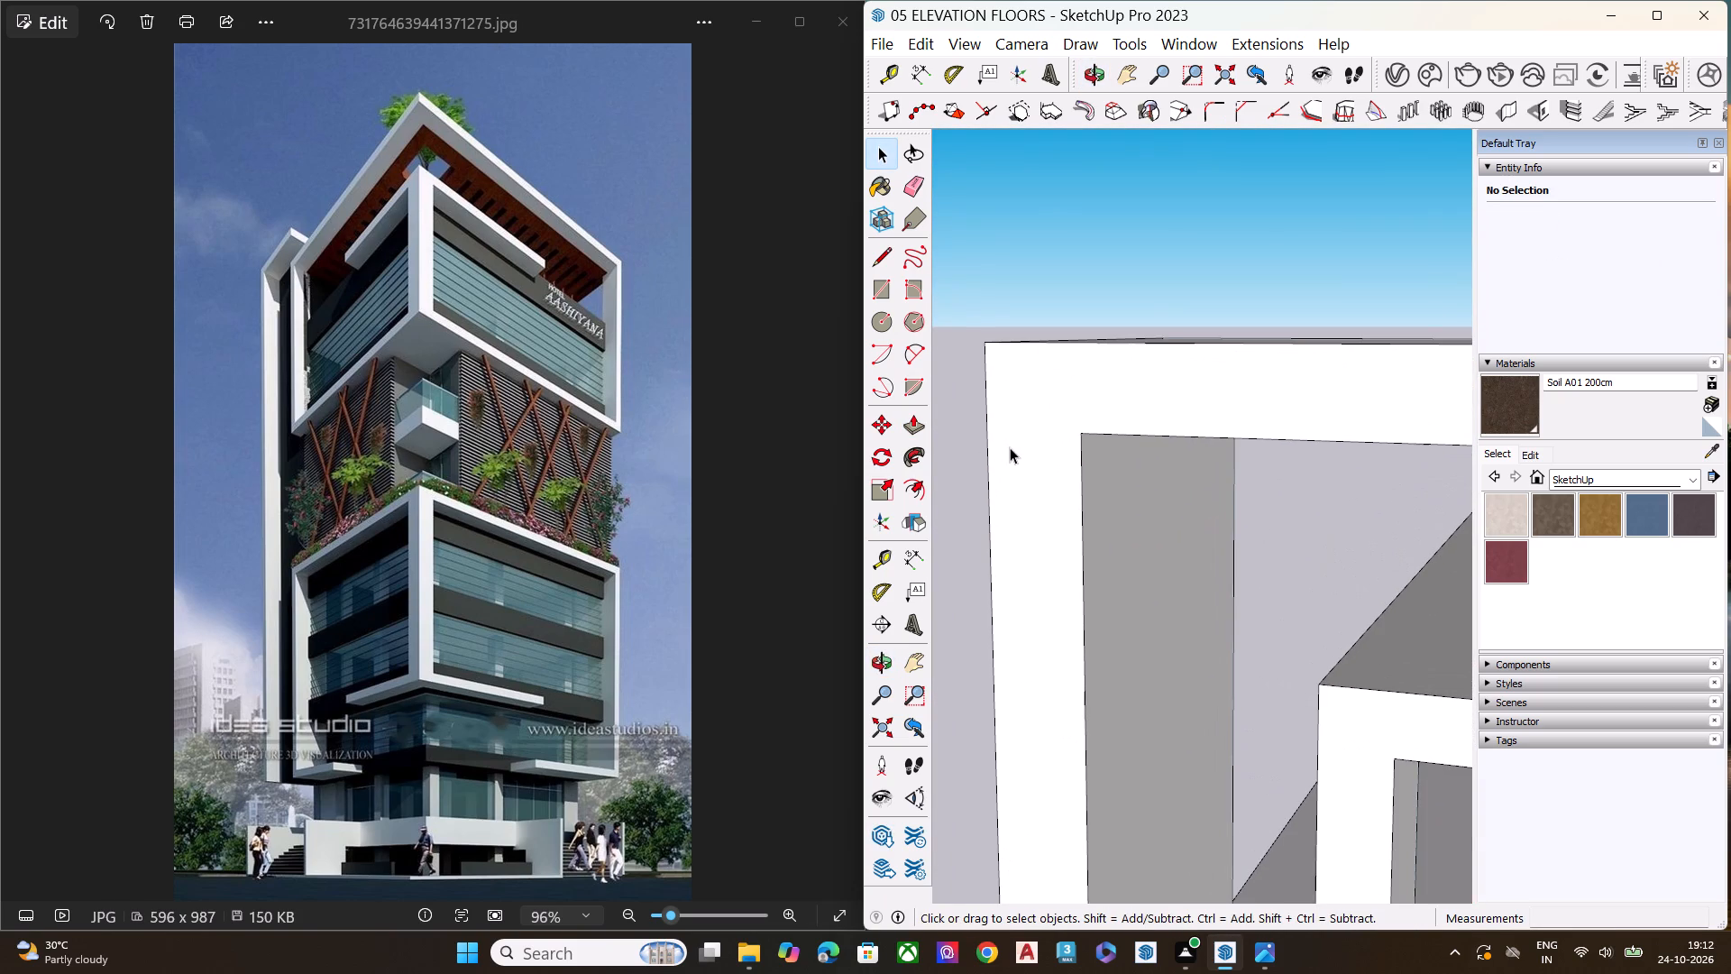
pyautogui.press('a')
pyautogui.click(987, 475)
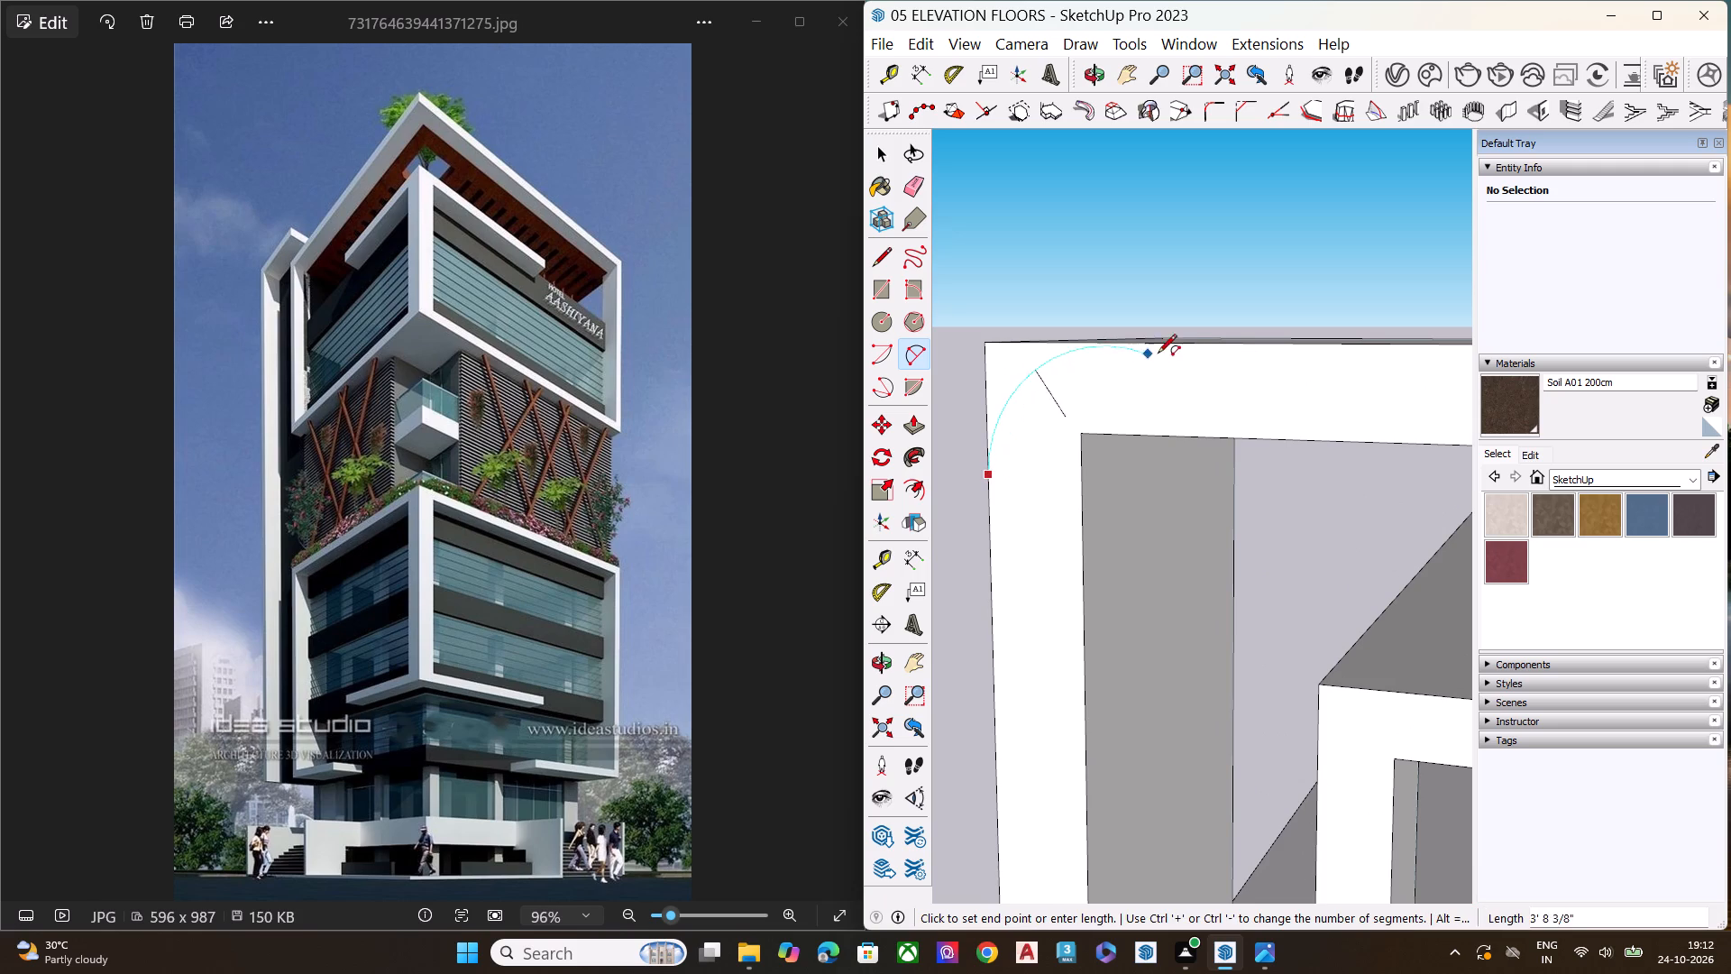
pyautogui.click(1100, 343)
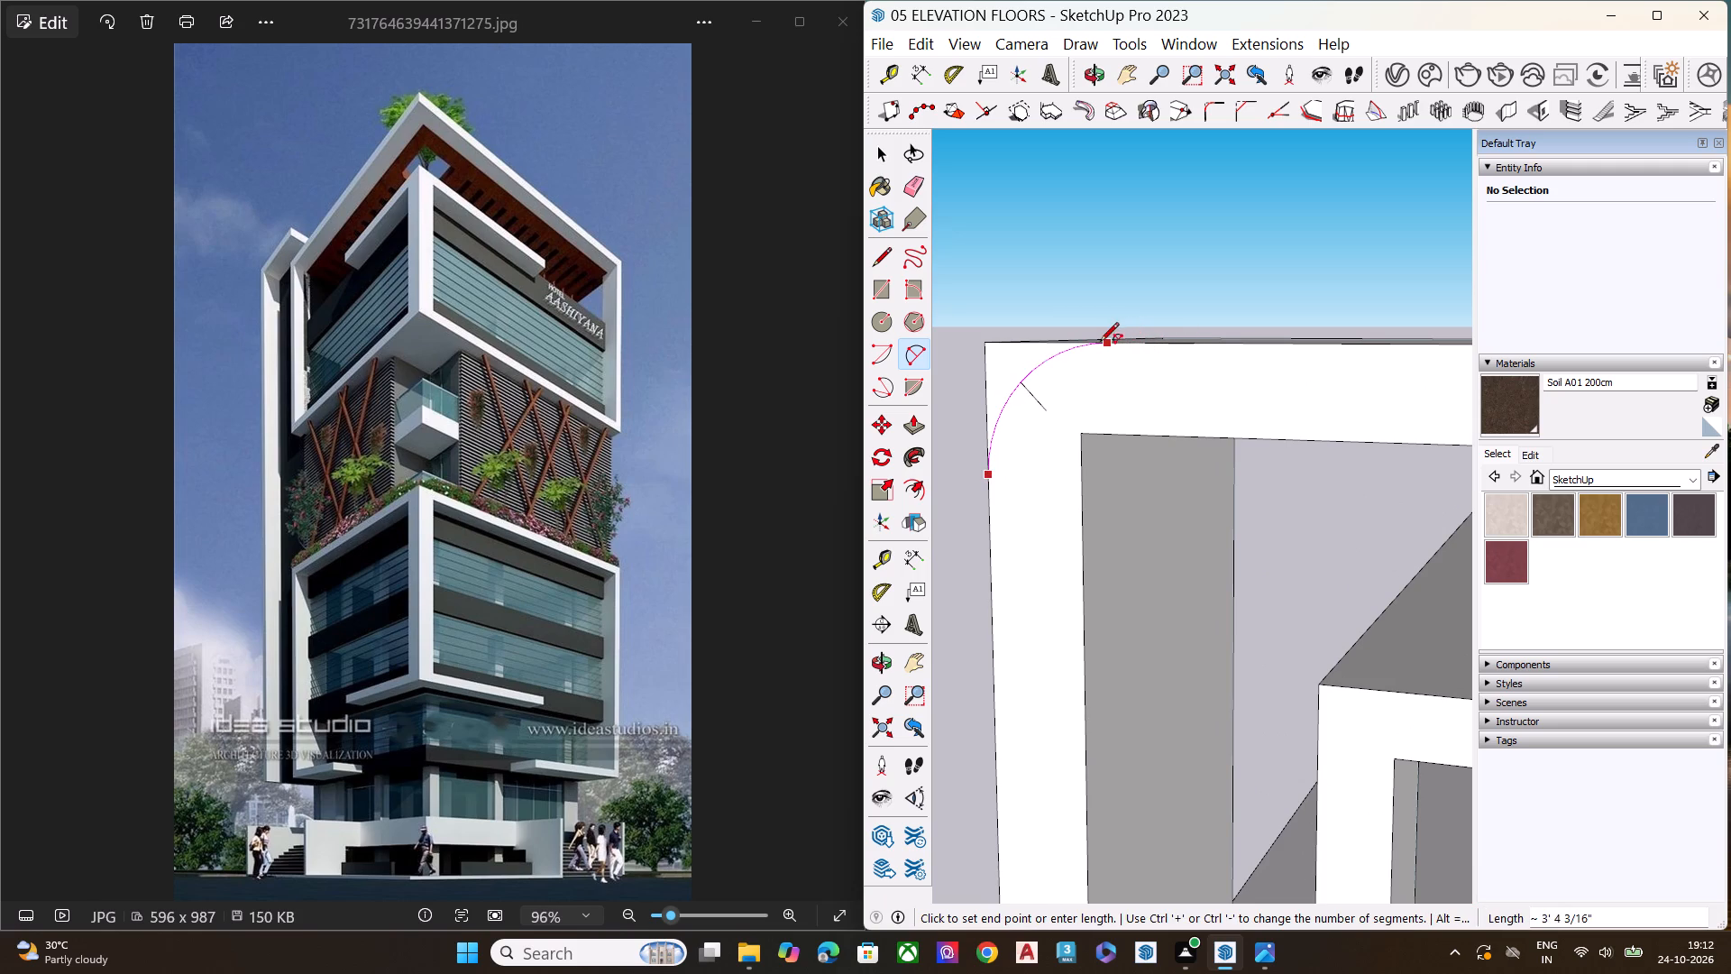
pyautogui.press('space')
# Draw a tangent arc of about 2' 6" radius across the upper outer corner of the tall side frame's front face.
pyautogui.press('a')
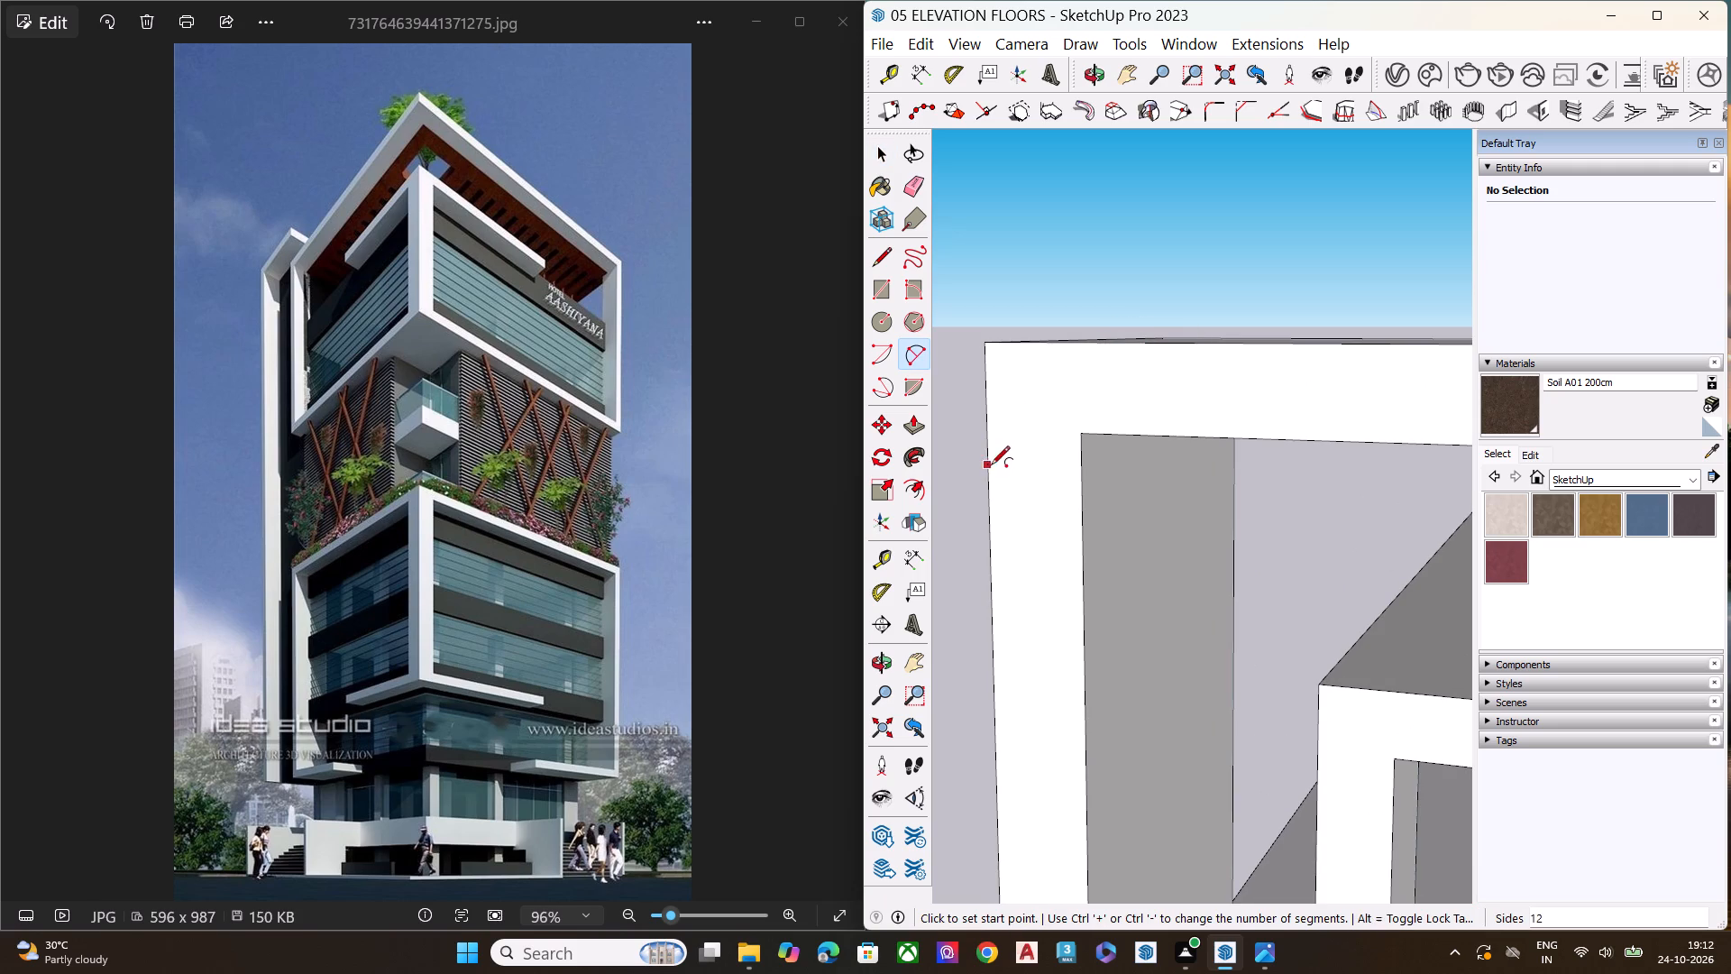
pyautogui.click(987, 482)
pyautogui.click(1118, 348)
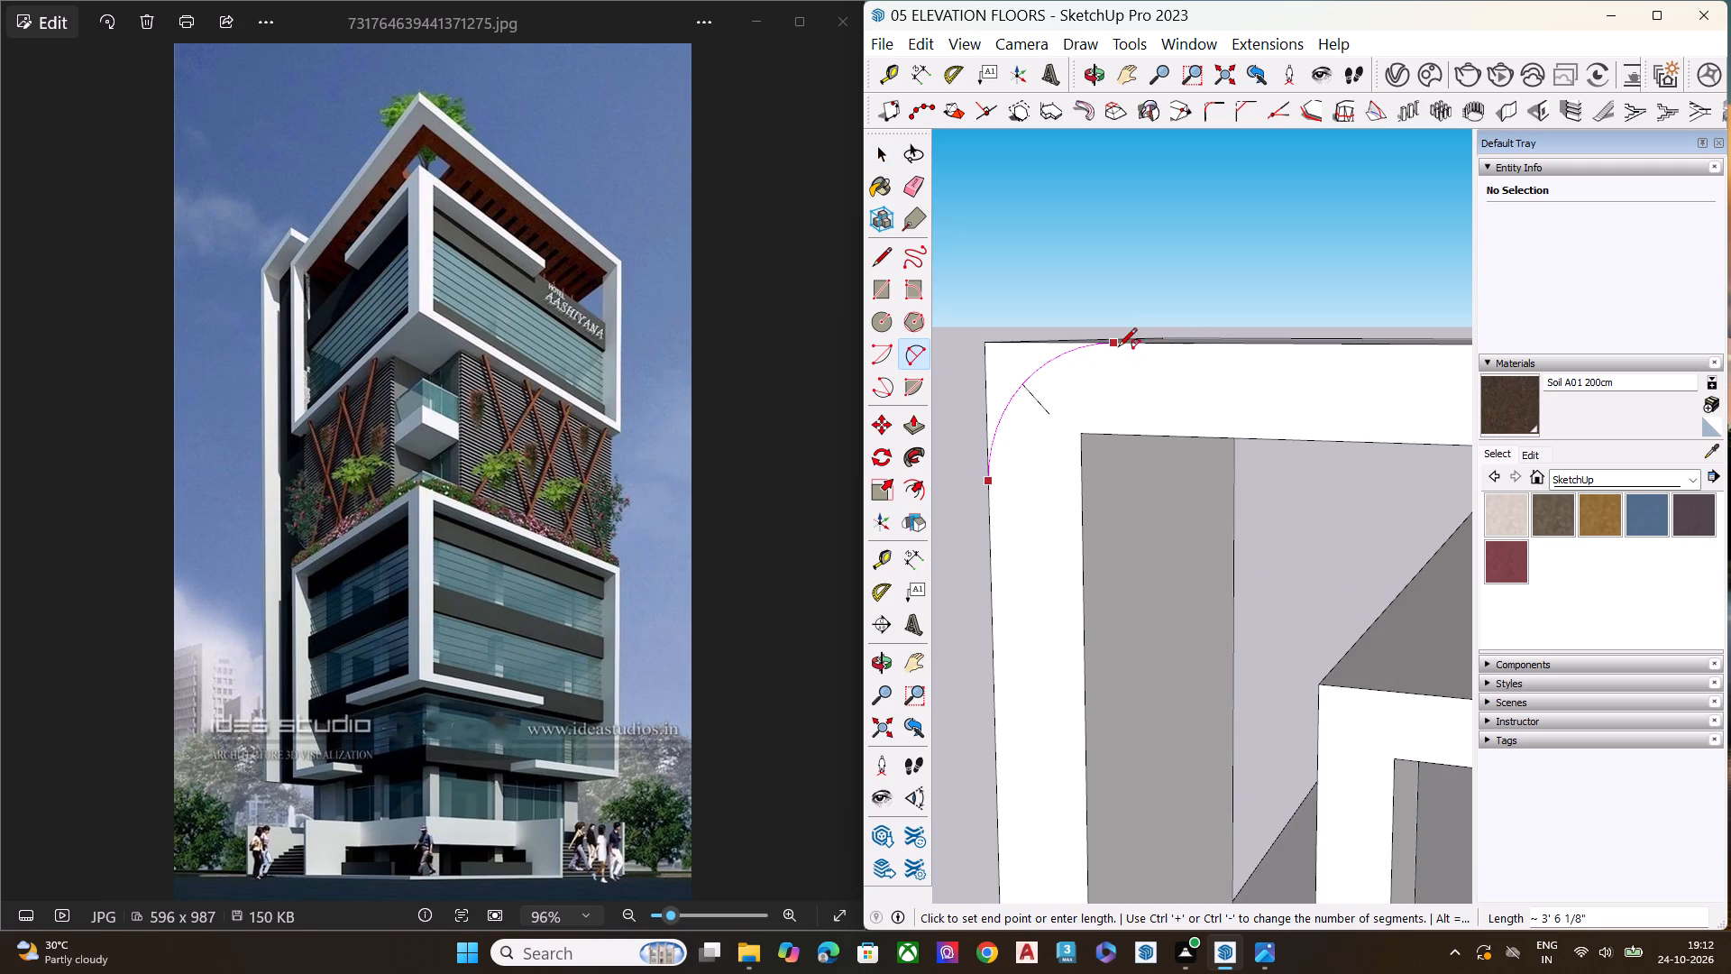
pyautogui.click(1033, 380)
pyautogui.press('space')
# Push the corner face outside the arc through the side frame's full depth to round its upper outer edge.
pyautogui.click(1011, 378)
pyautogui.moveTo(1021, 422); pyautogui.dragTo(1690, 560, button='middle')
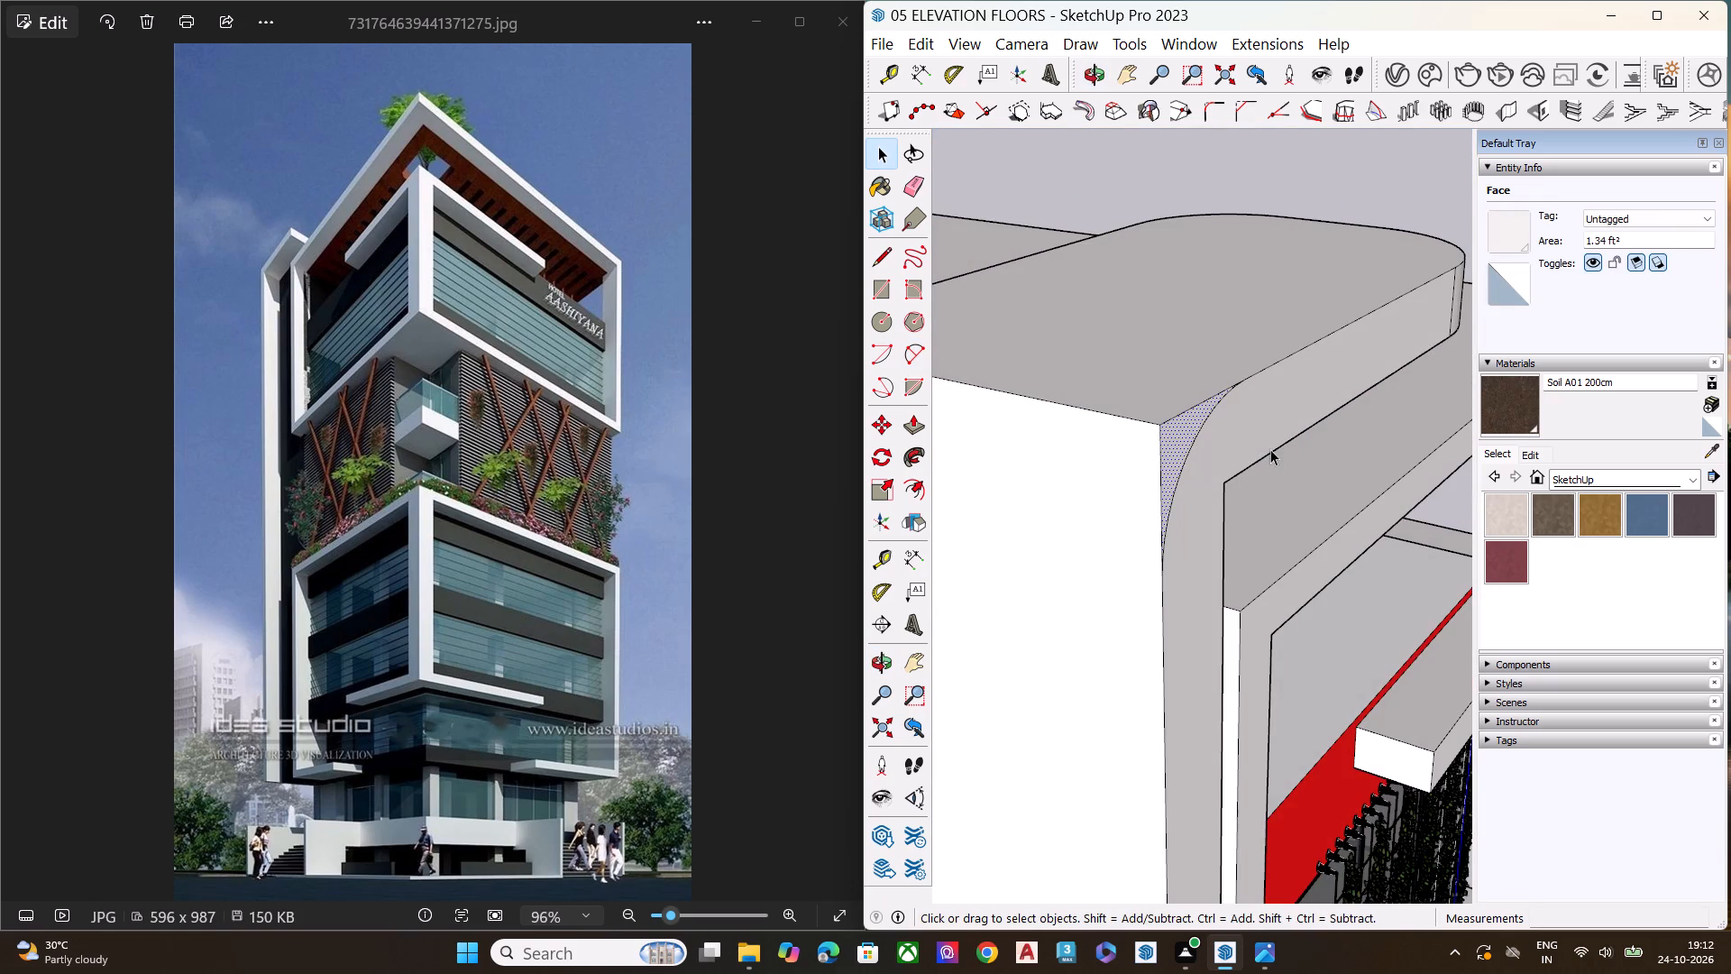
pyautogui.press('p')
pyautogui.click(1182, 419)
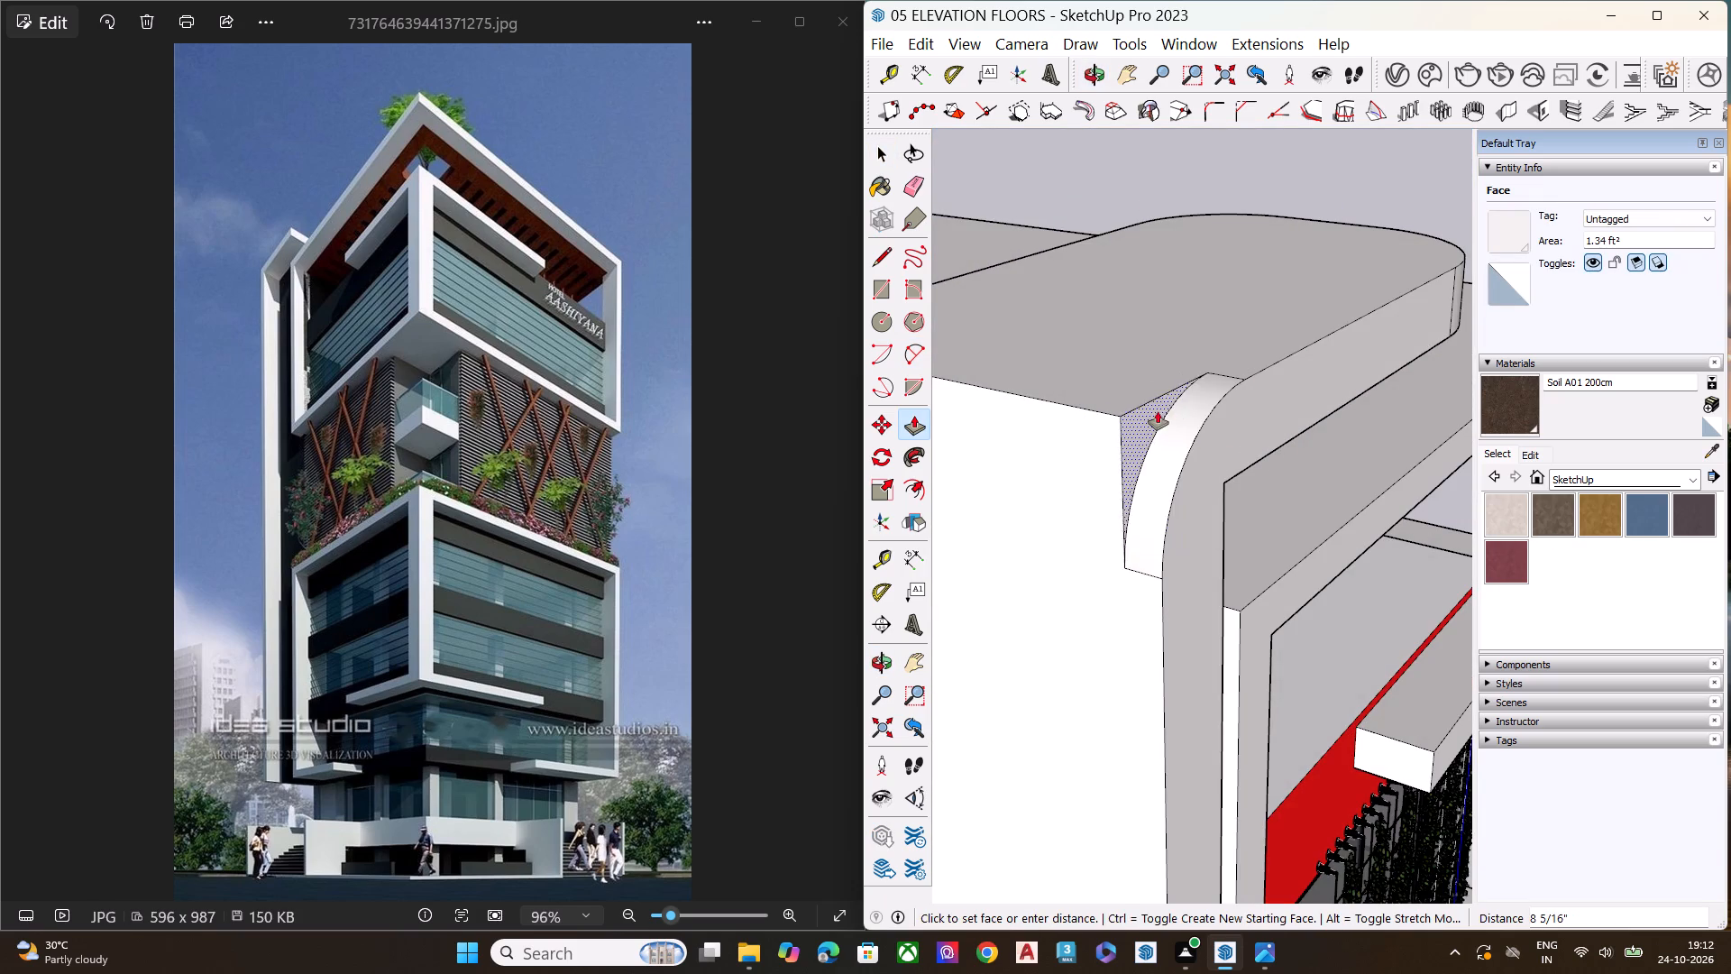
pyautogui.scroll(-15, 1176, 413)
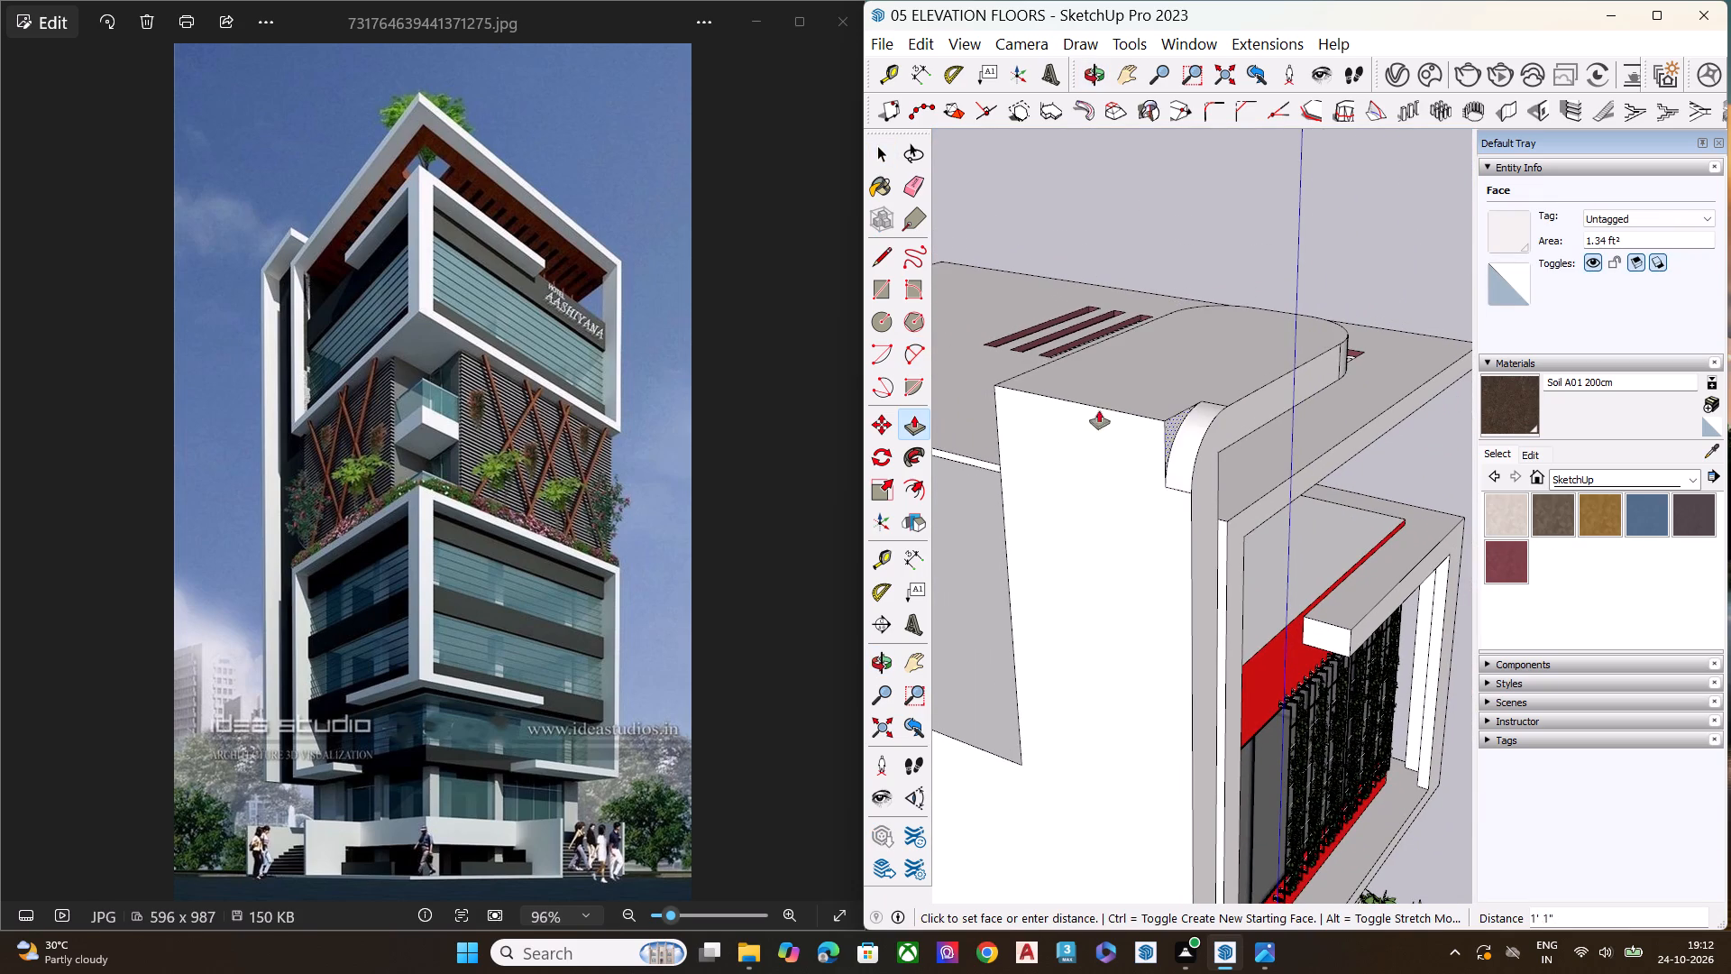
pyautogui.click(987, 382)
pyautogui.press('space')
# Draw a tangent two-point arc of about 1' 10" radius across the upper outer corner of the roof frame's front face, beside the side frame.
pyautogui.moveTo(1194, 444); pyautogui.dragTo(1002, 360, button='middle')
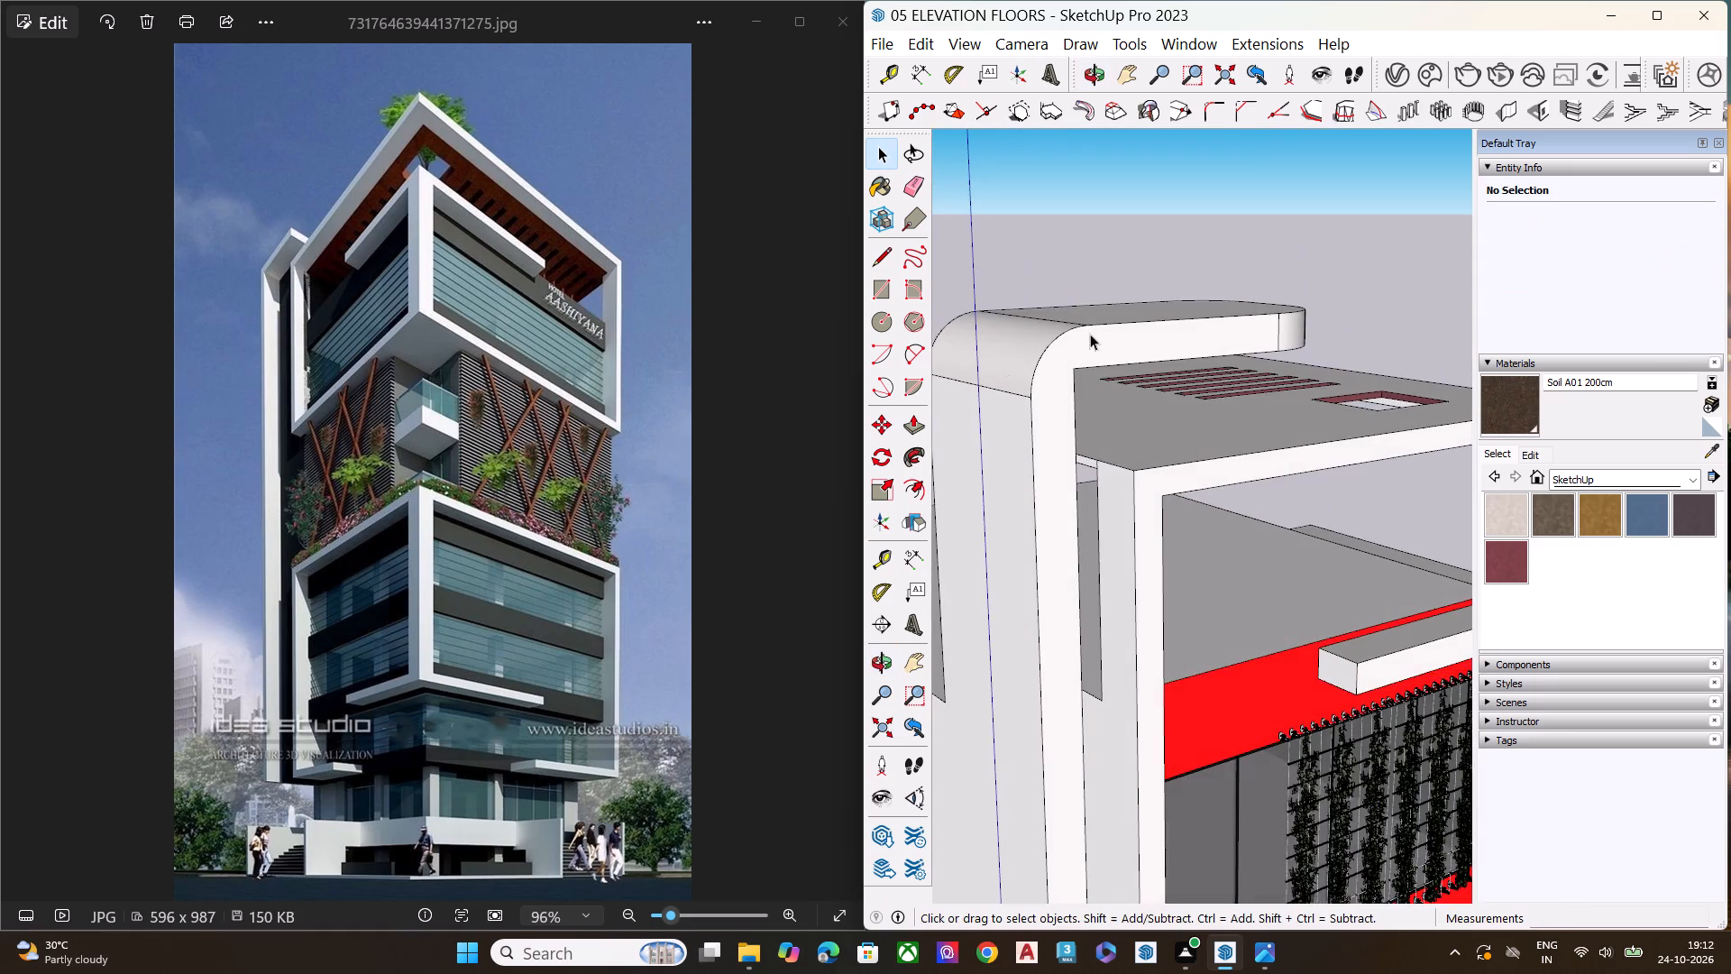
pyautogui.scroll(-8, 1305, 288)
pyautogui.moveTo(1192, 468); pyautogui.dragTo(1093, 416, button='middle')
pyautogui.scroll(8, 1183, 356)
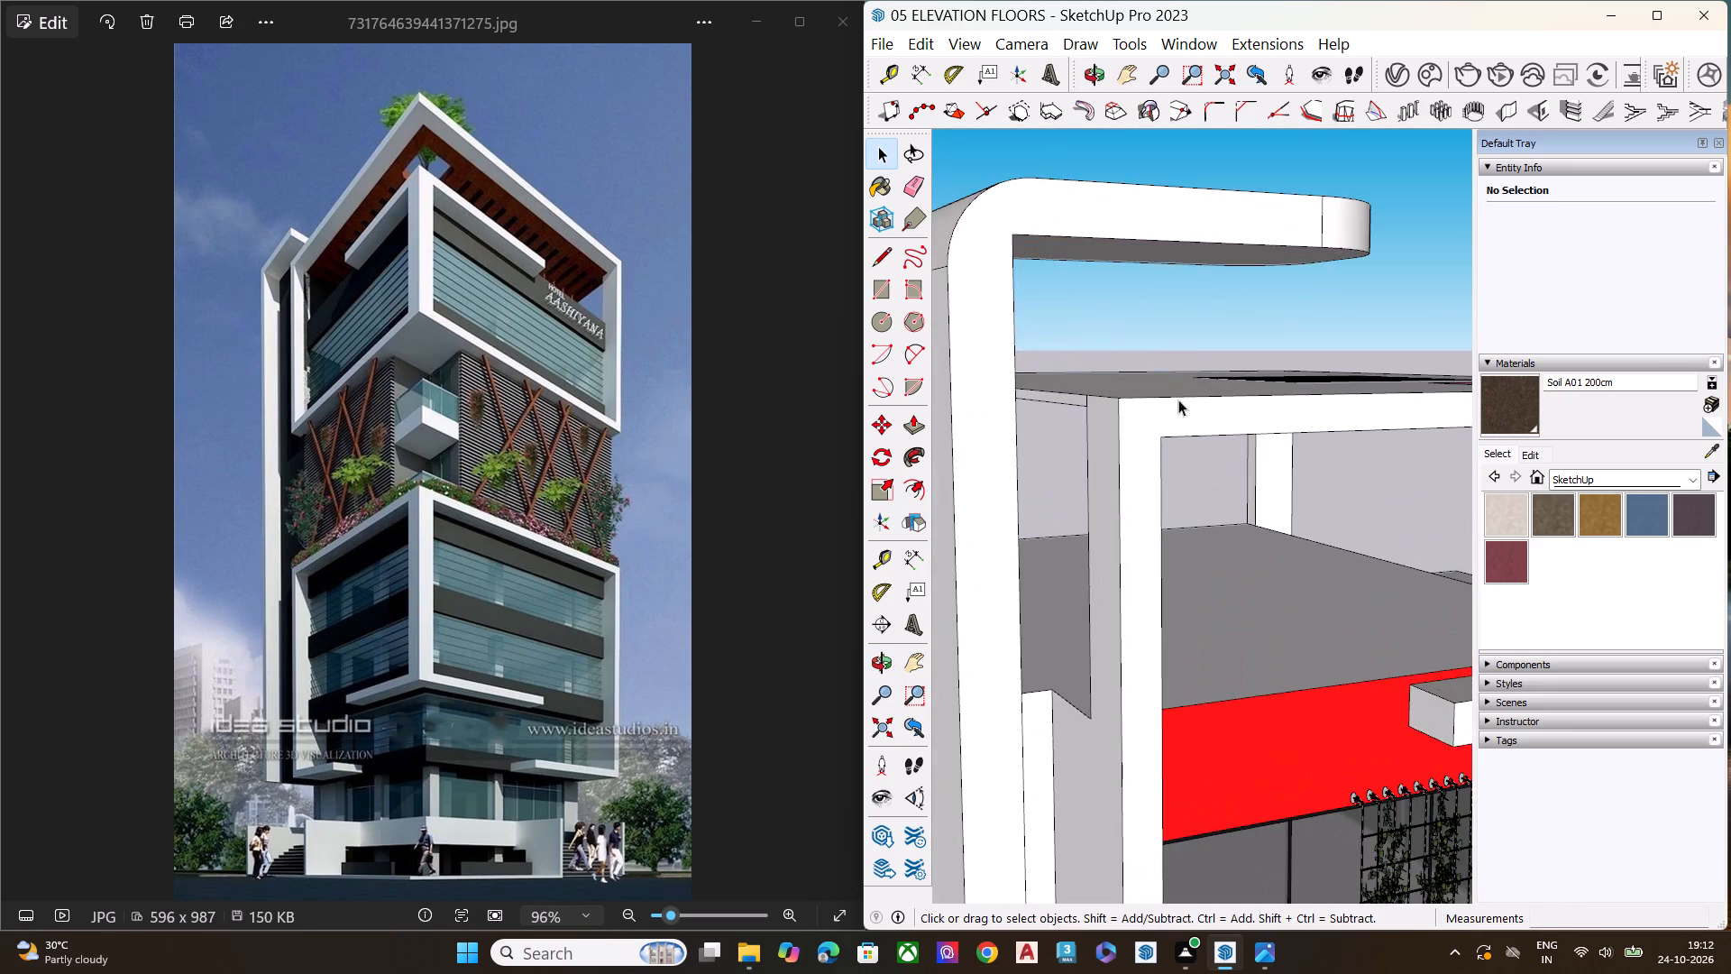
pyautogui.moveTo(1164, 431); pyautogui.dragTo(1042, 506, button='middle')
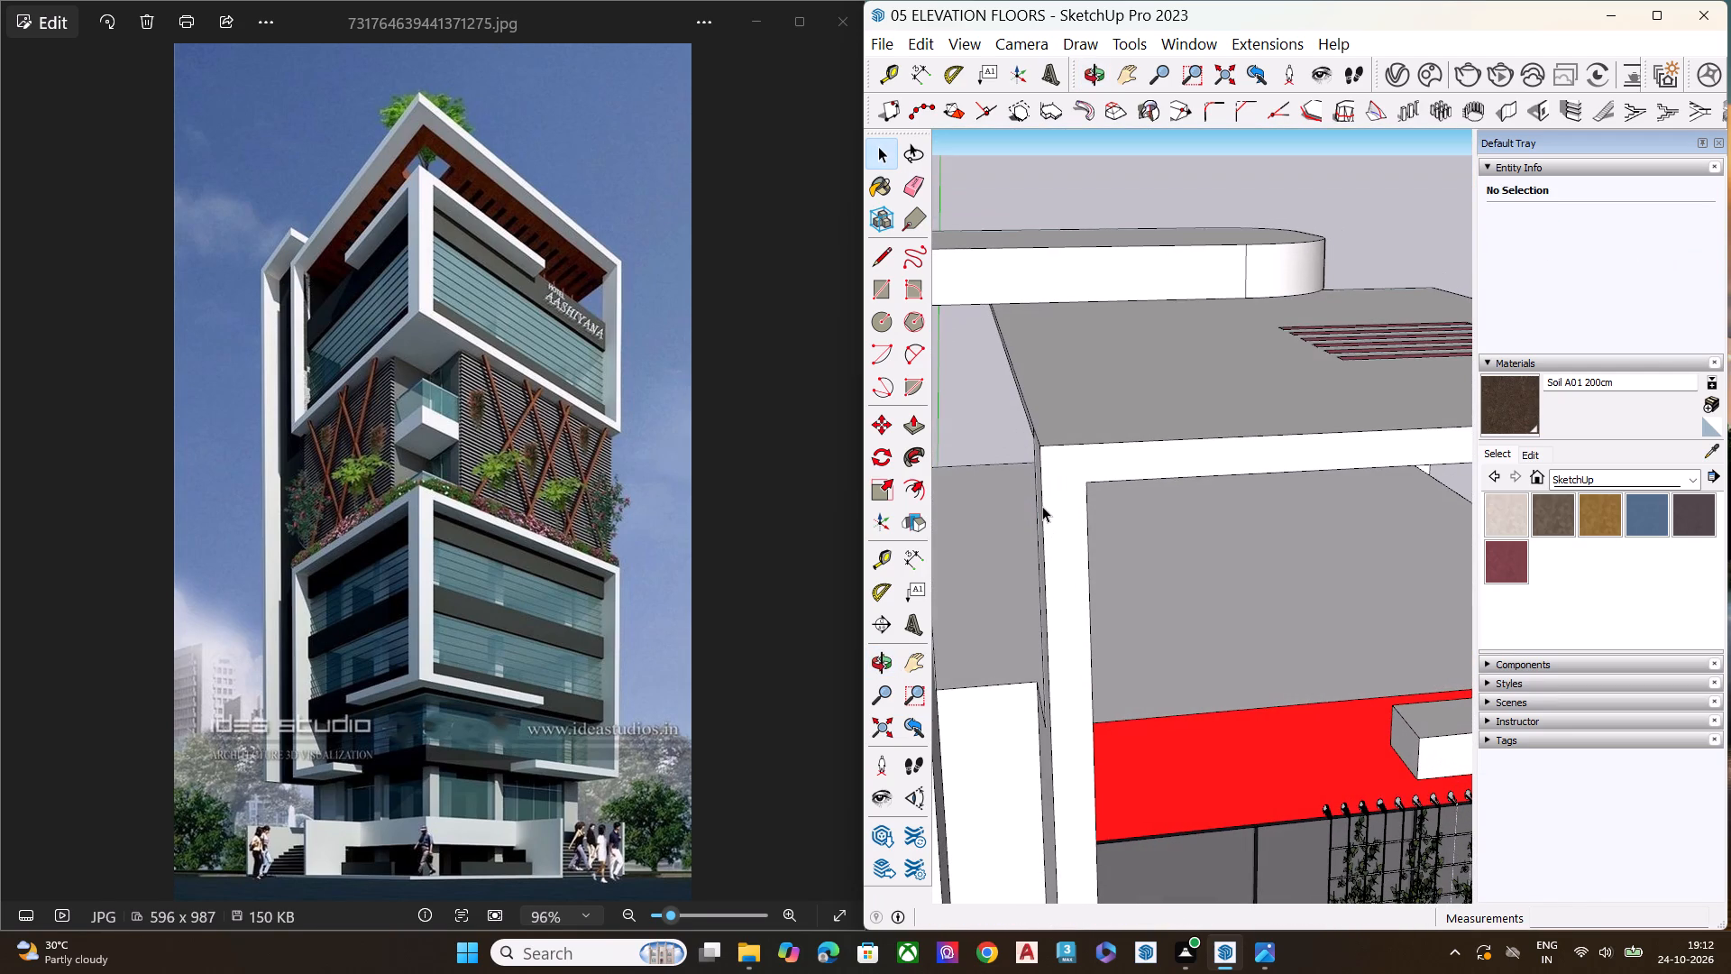
pyautogui.scroll(1, 1082, 512)
pyautogui.moveTo(1082, 512); pyautogui.dragTo(1023, 368, button='middle')
pyautogui.scroll(3, 1049, 423)
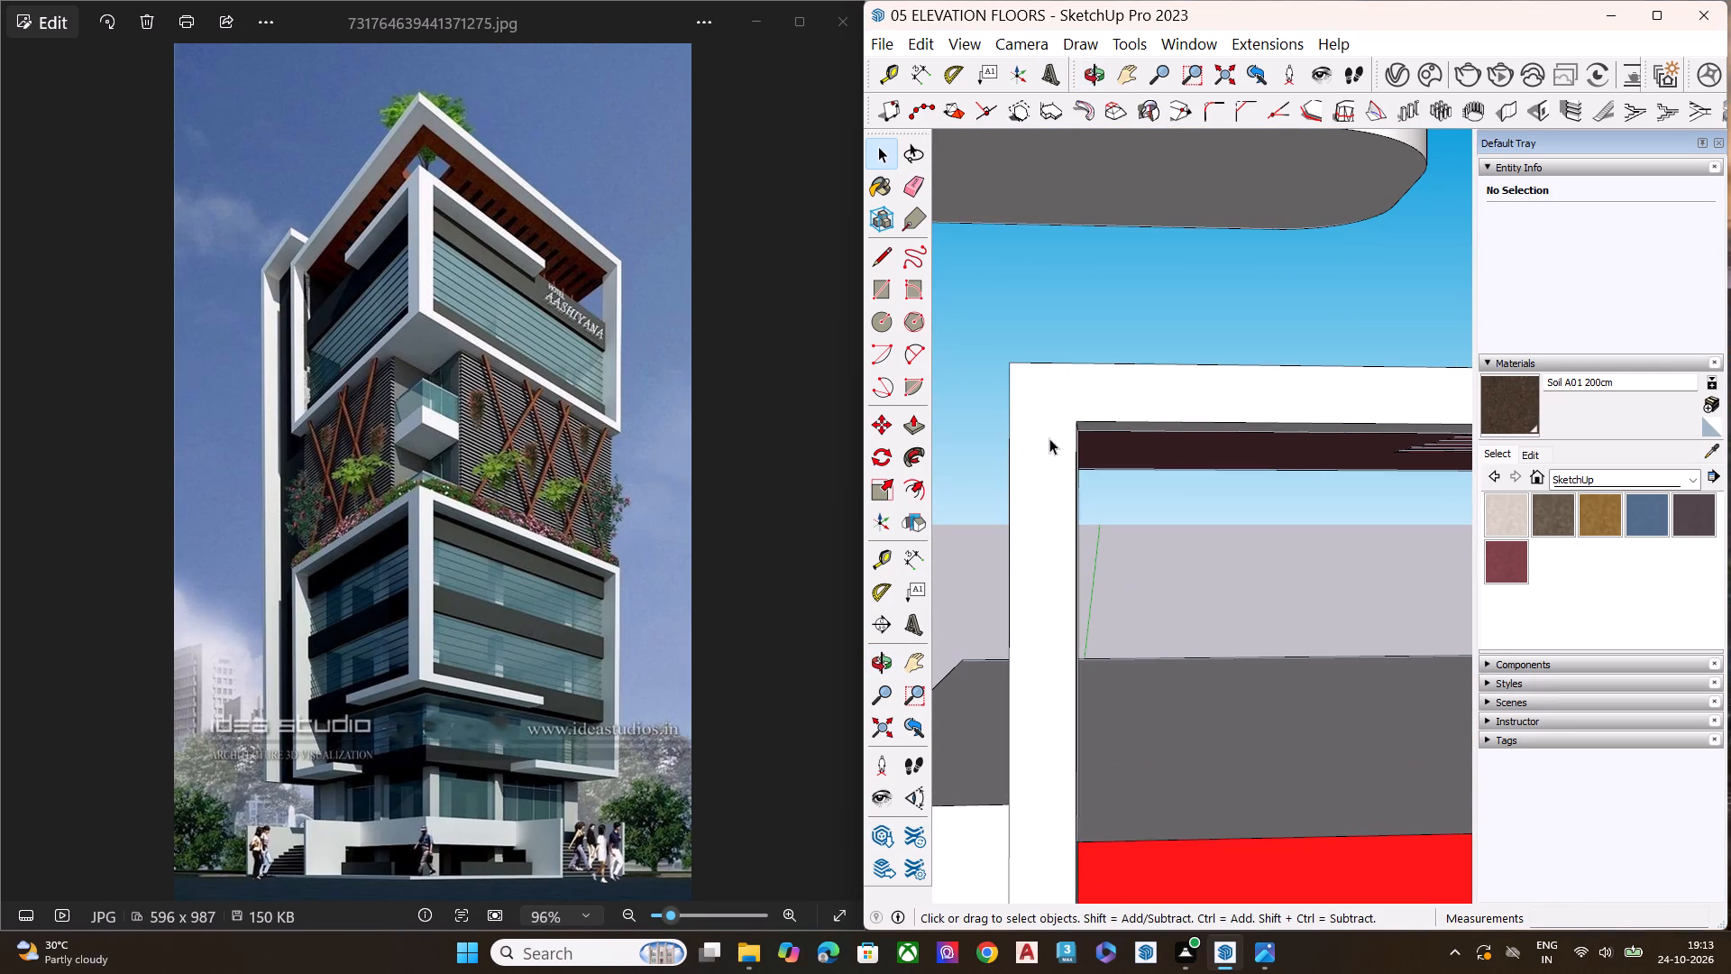
pyautogui.press('a')
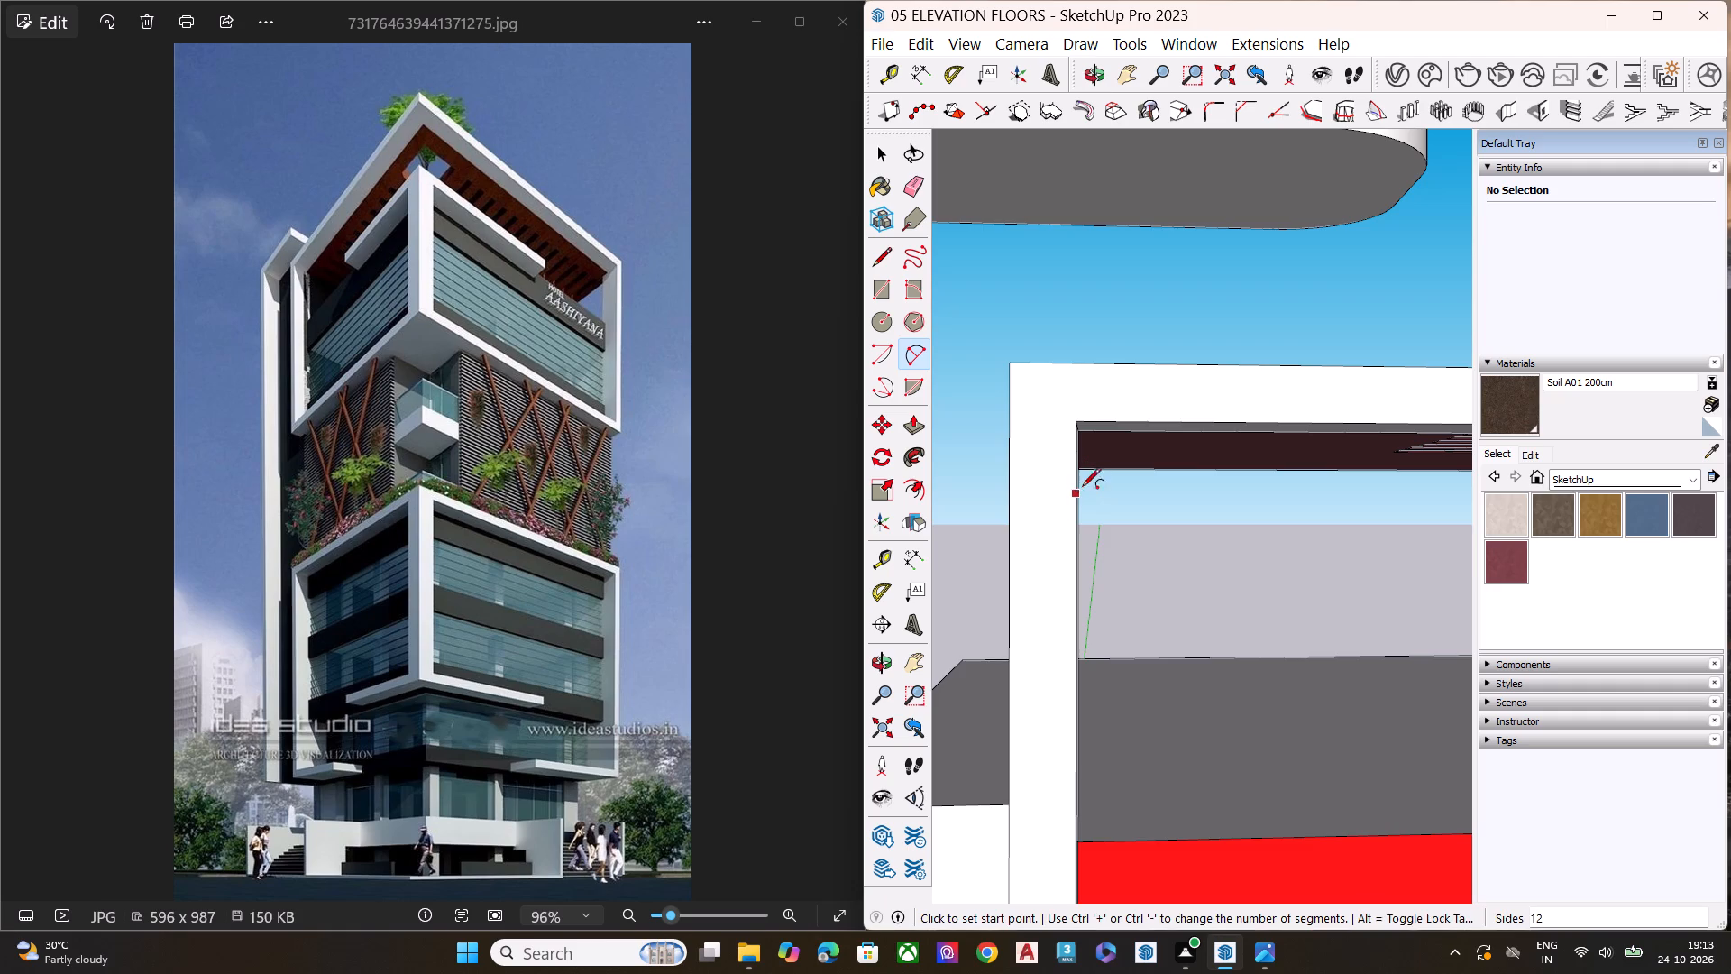
pyautogui.moveTo(1061, 459); pyautogui.dragTo(1029, 386, button='middle')
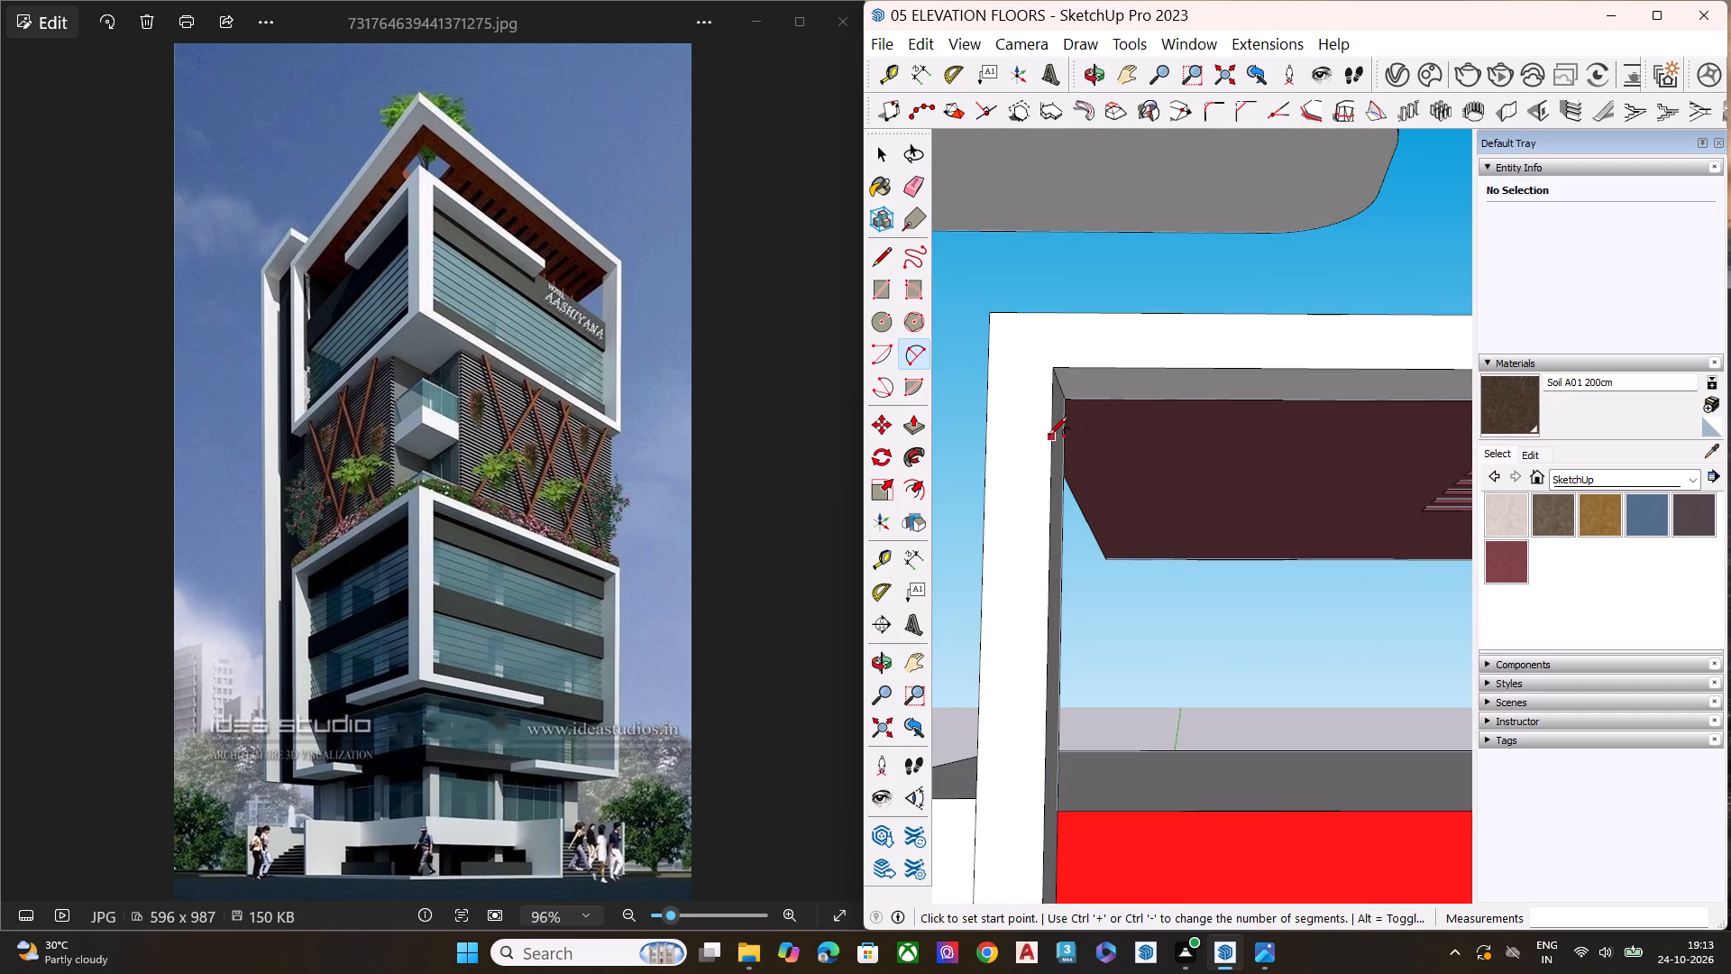
pyautogui.click(986, 392)
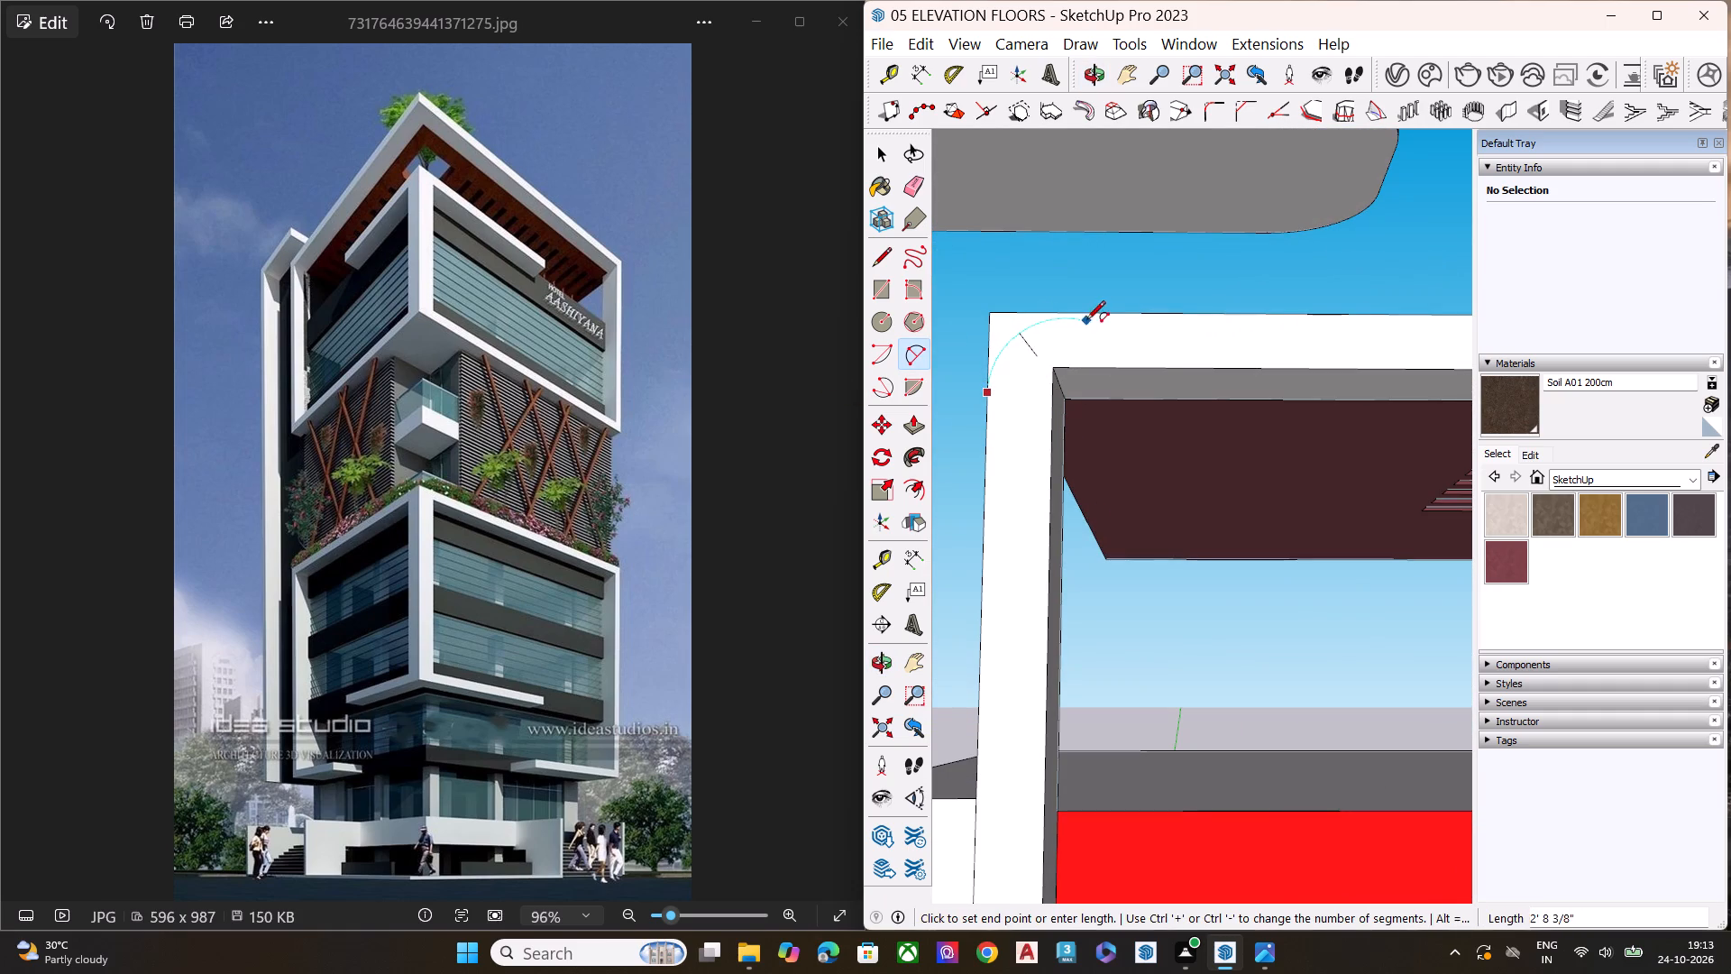
pyautogui.click(1063, 317)
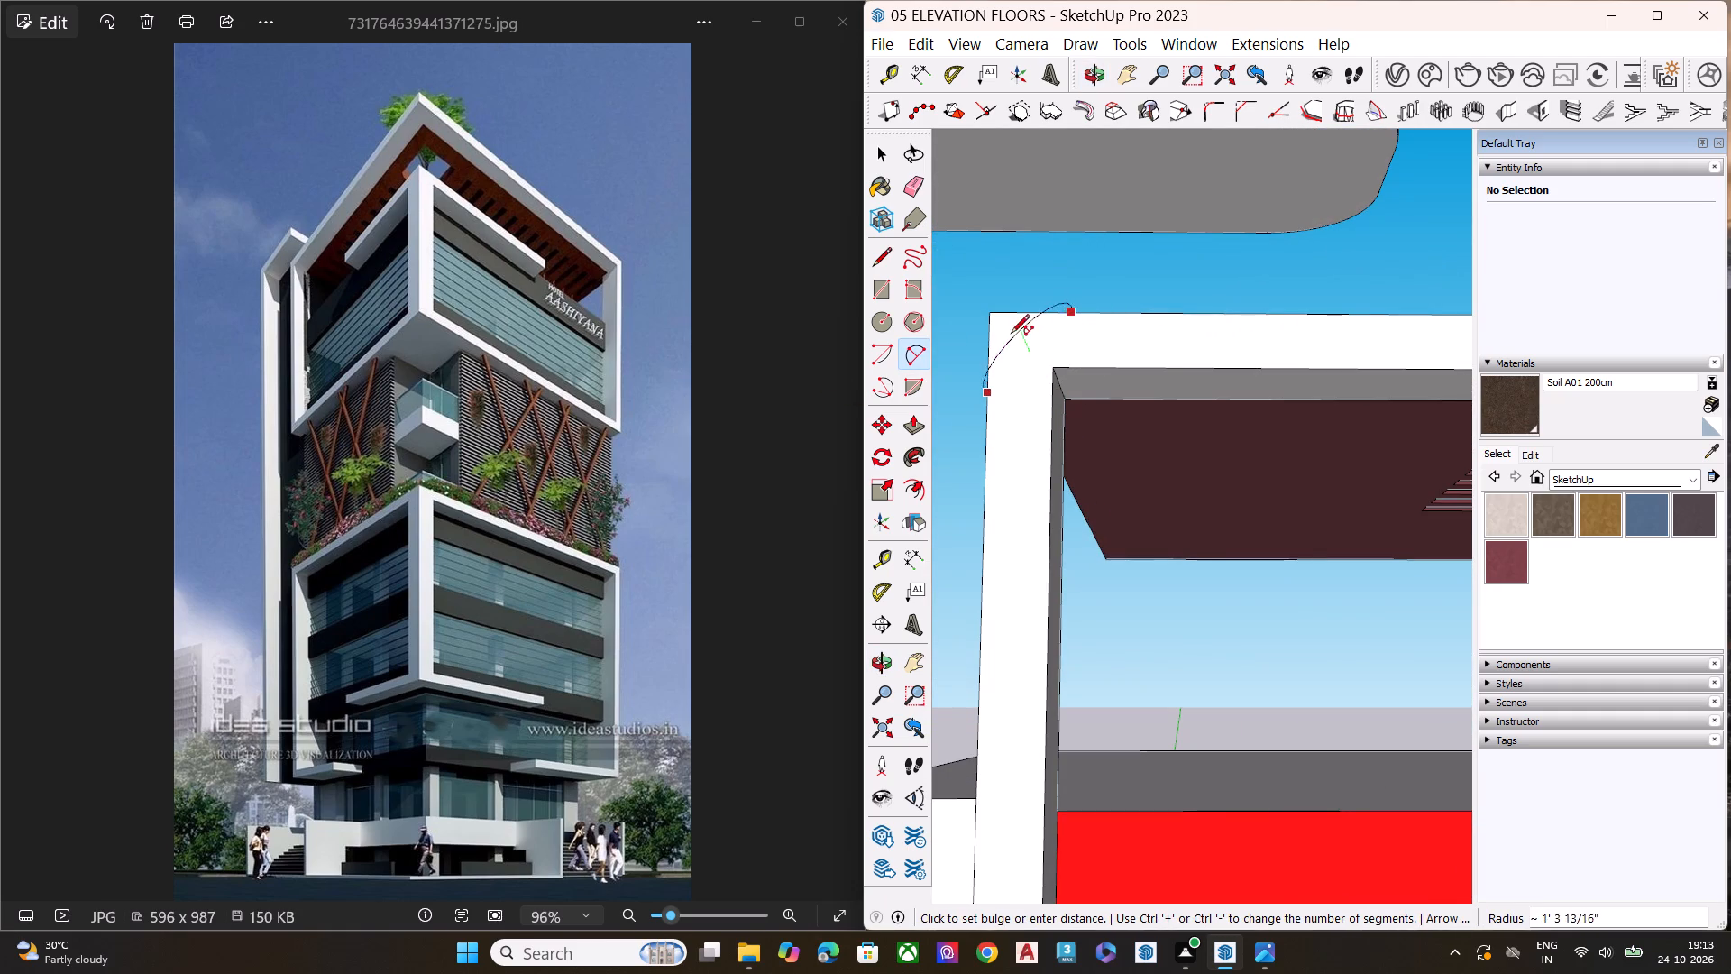
pyautogui.scroll(2, 1023, 350)
pyautogui.scroll(-1, 1018, 350)
pyautogui.scroll(4, 1015, 350)
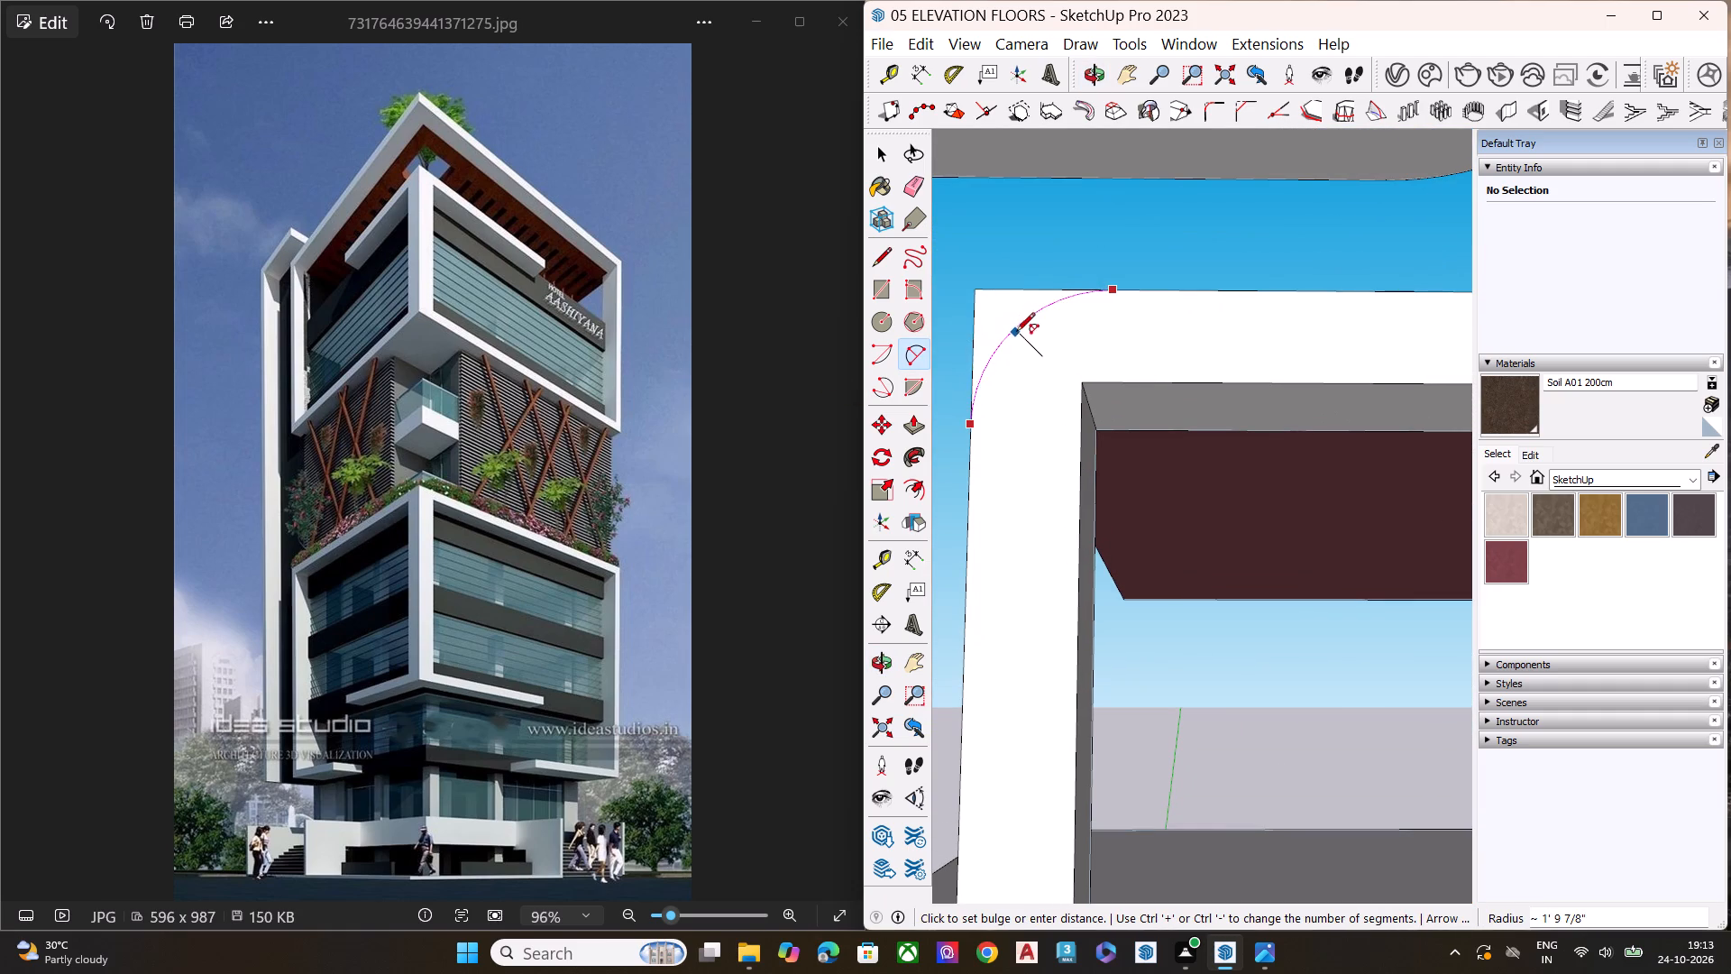
pyautogui.click(1016, 332)
pyautogui.press('space')
# Set the roof frame's corner arc to 24 segments.
pyautogui.moveTo(1029, 339); pyautogui.dragTo(1298, 705, button='middle')
pyautogui.scroll(6, 1122, 481)
pyautogui.scroll(-1, 1119, 474)
pyautogui.scroll(1, 1111, 469)
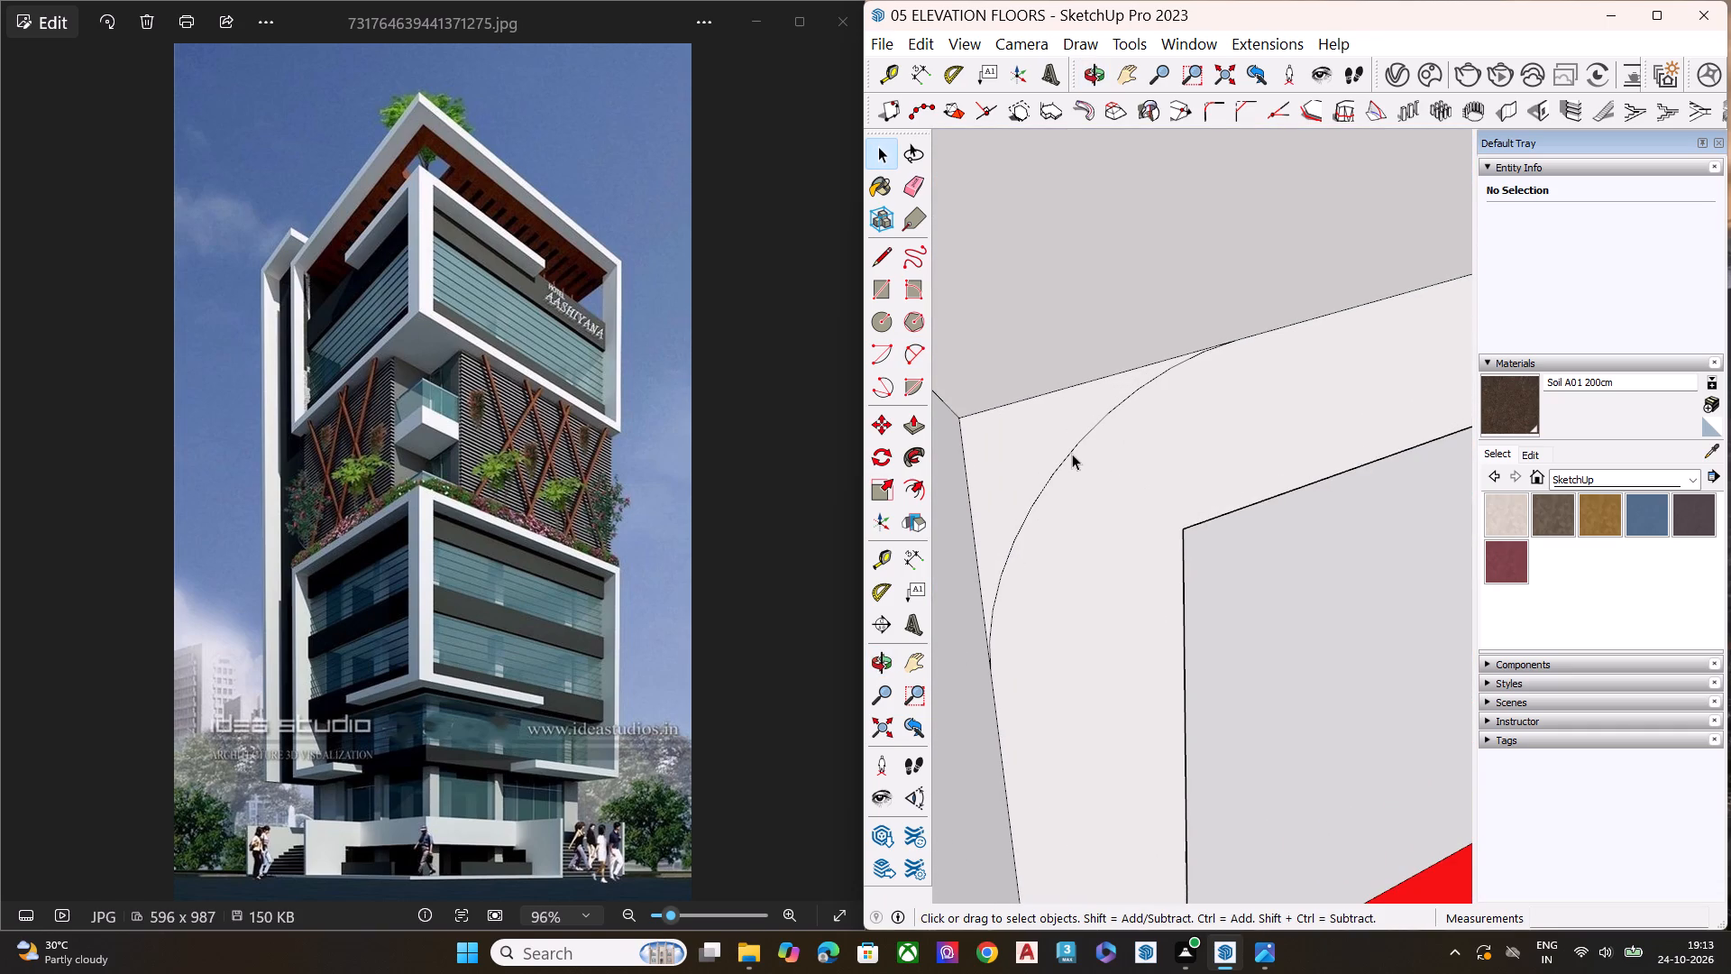
pyautogui.click(1068, 452)
pyautogui.click(1690, 260)
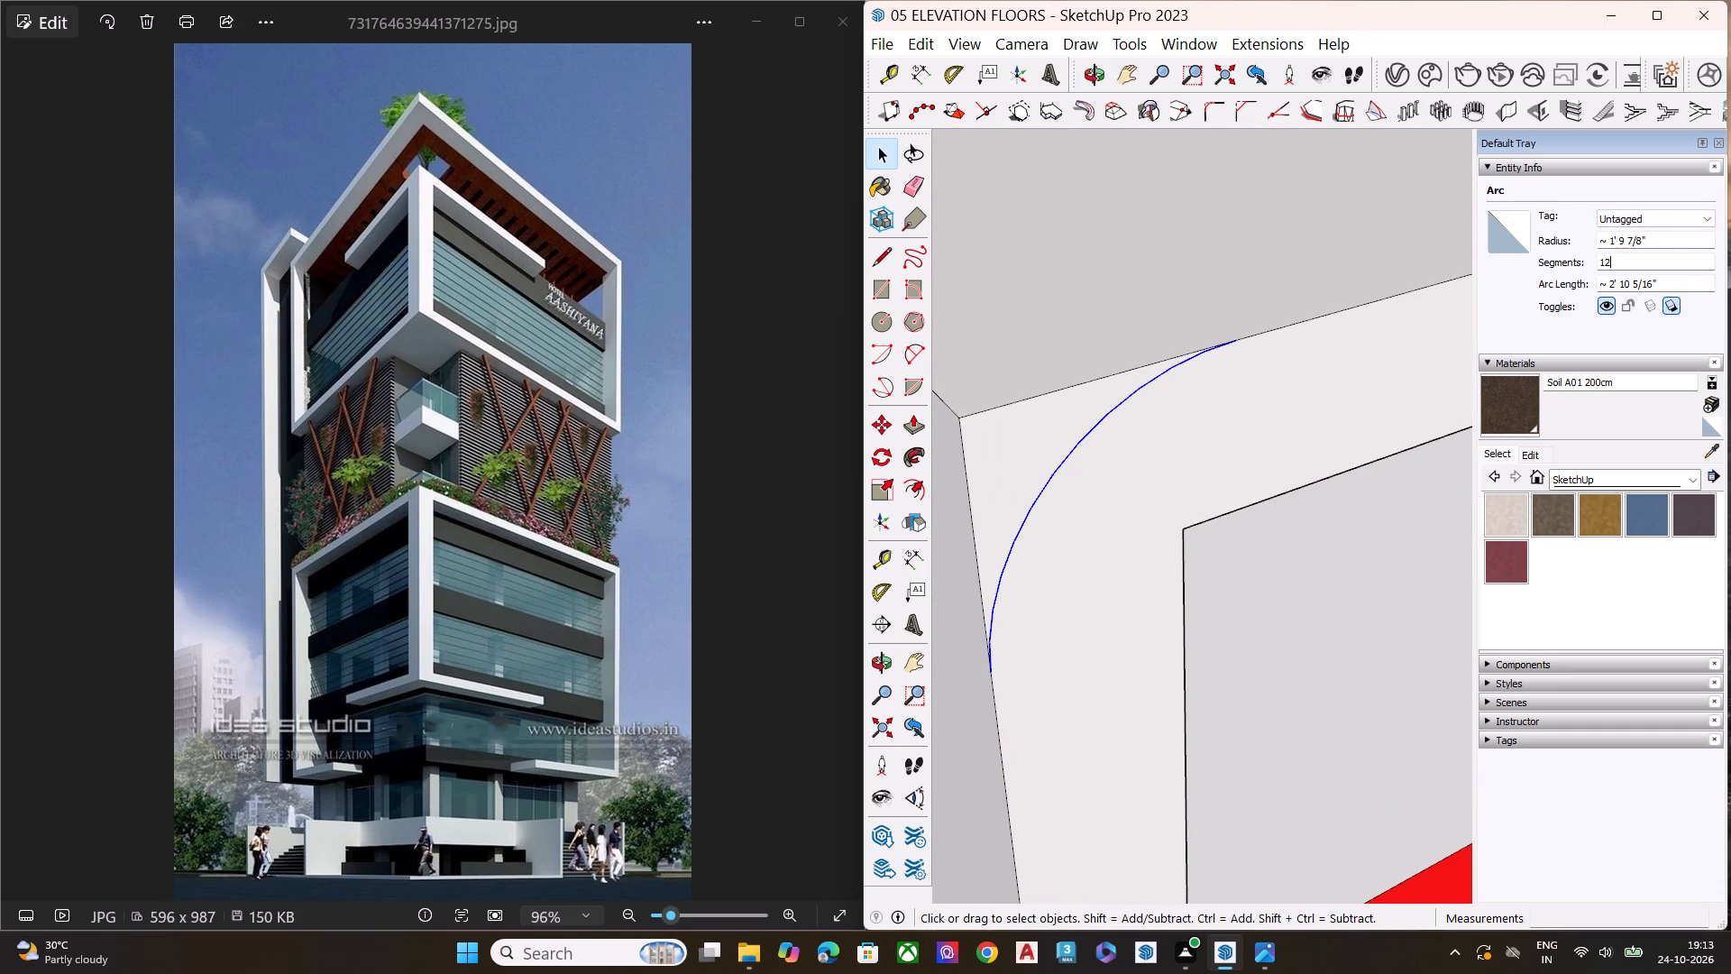
pyautogui.press('BackSpace')
pyautogui.press('BackSpace')
pyautogui.press('BackSpace')
pyautogui.press('BackSpace')
pyautogui.press('BackSpace')
pyautogui.write('24')
pyautogui.press('Return')
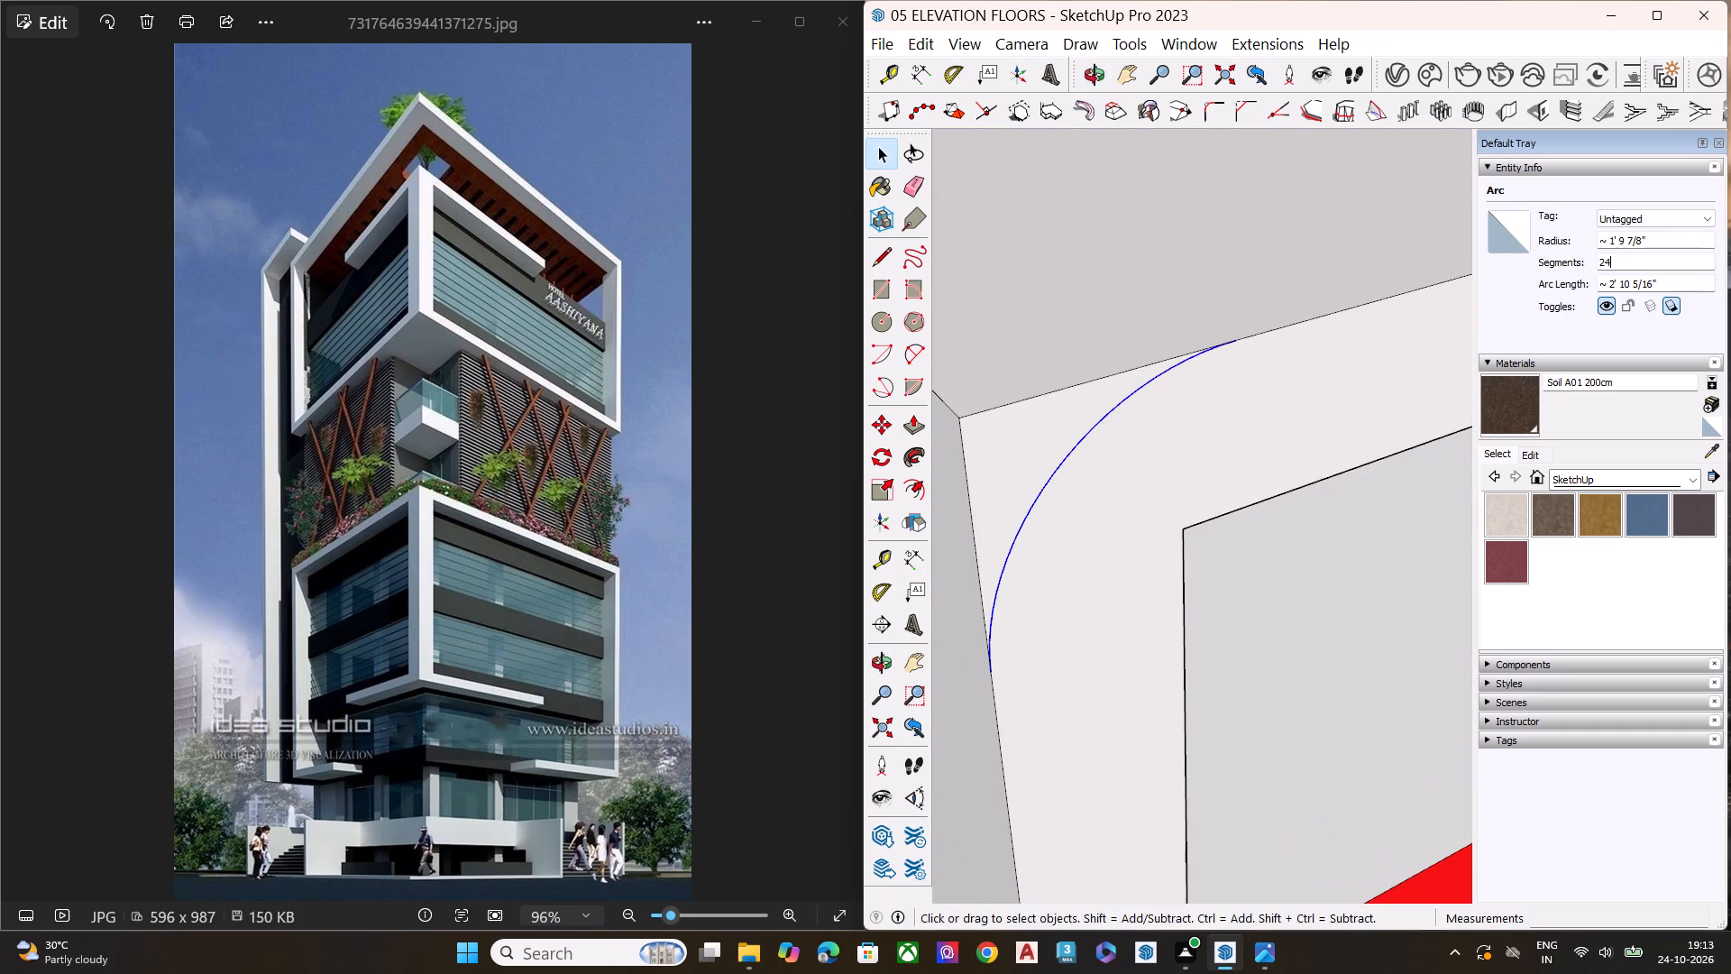
# Push the corner face outside the arc back into the roof frame to round its upper outer edge.
pyautogui.scroll(-3, 1179, 473)
pyautogui.click(1051, 444)
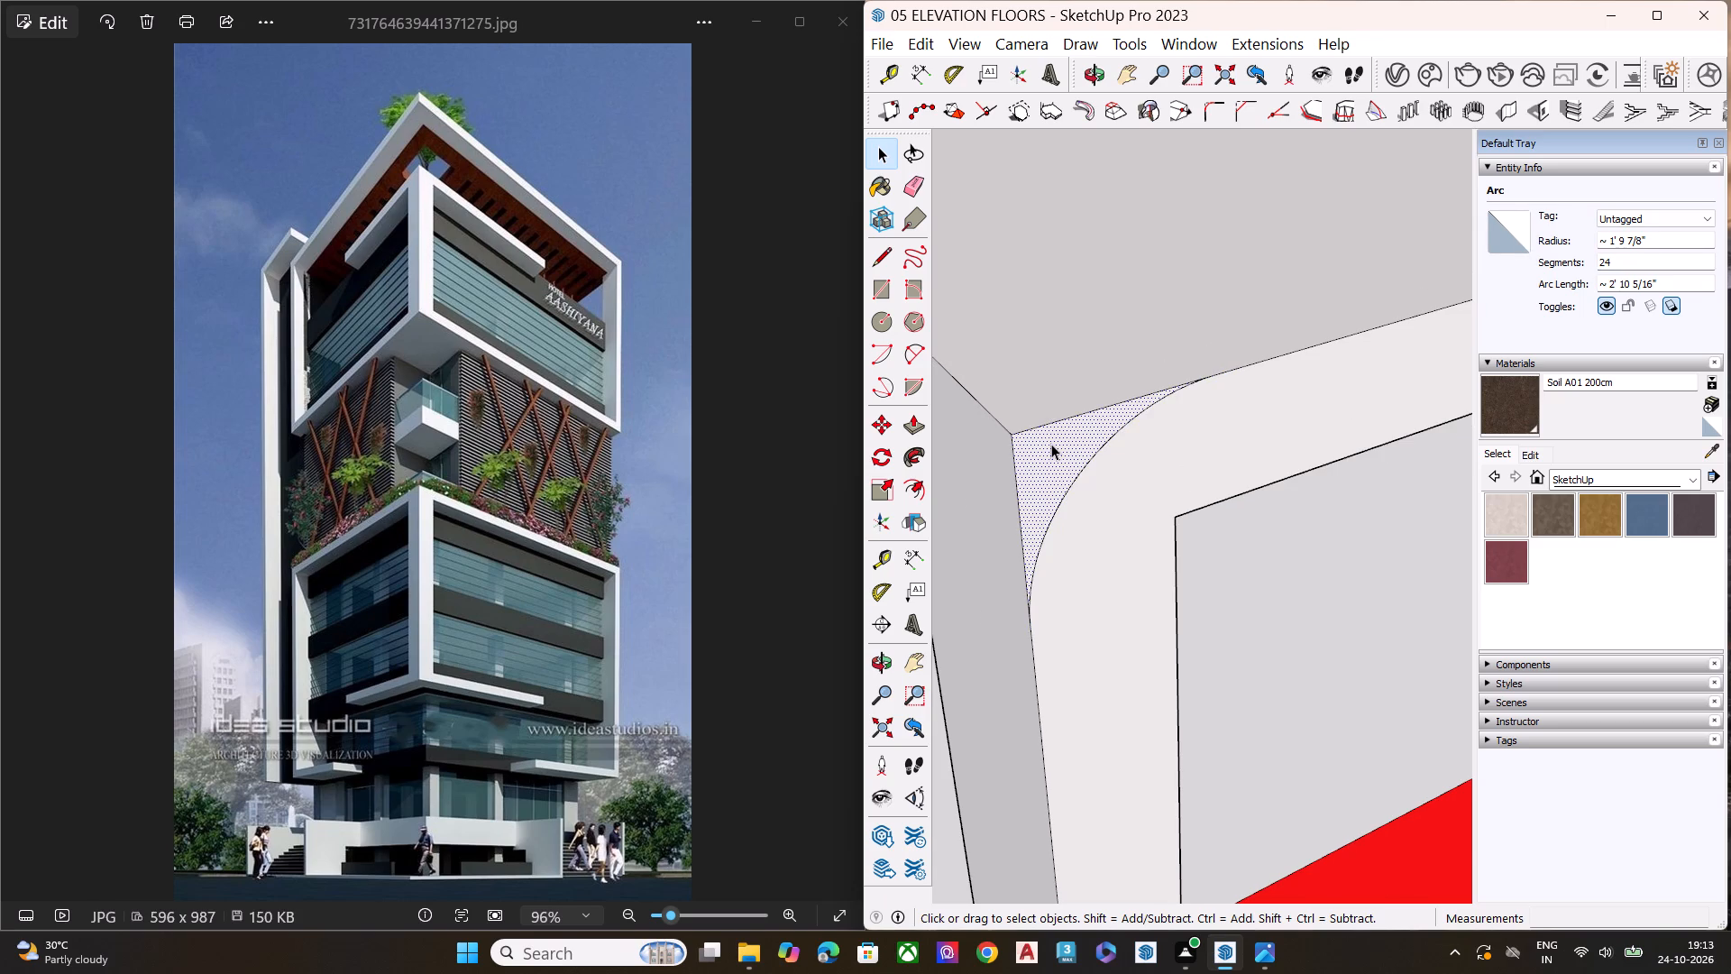
pyautogui.press('p')
pyautogui.click(1061, 445)
pyautogui.scroll(-7, 1051, 431)
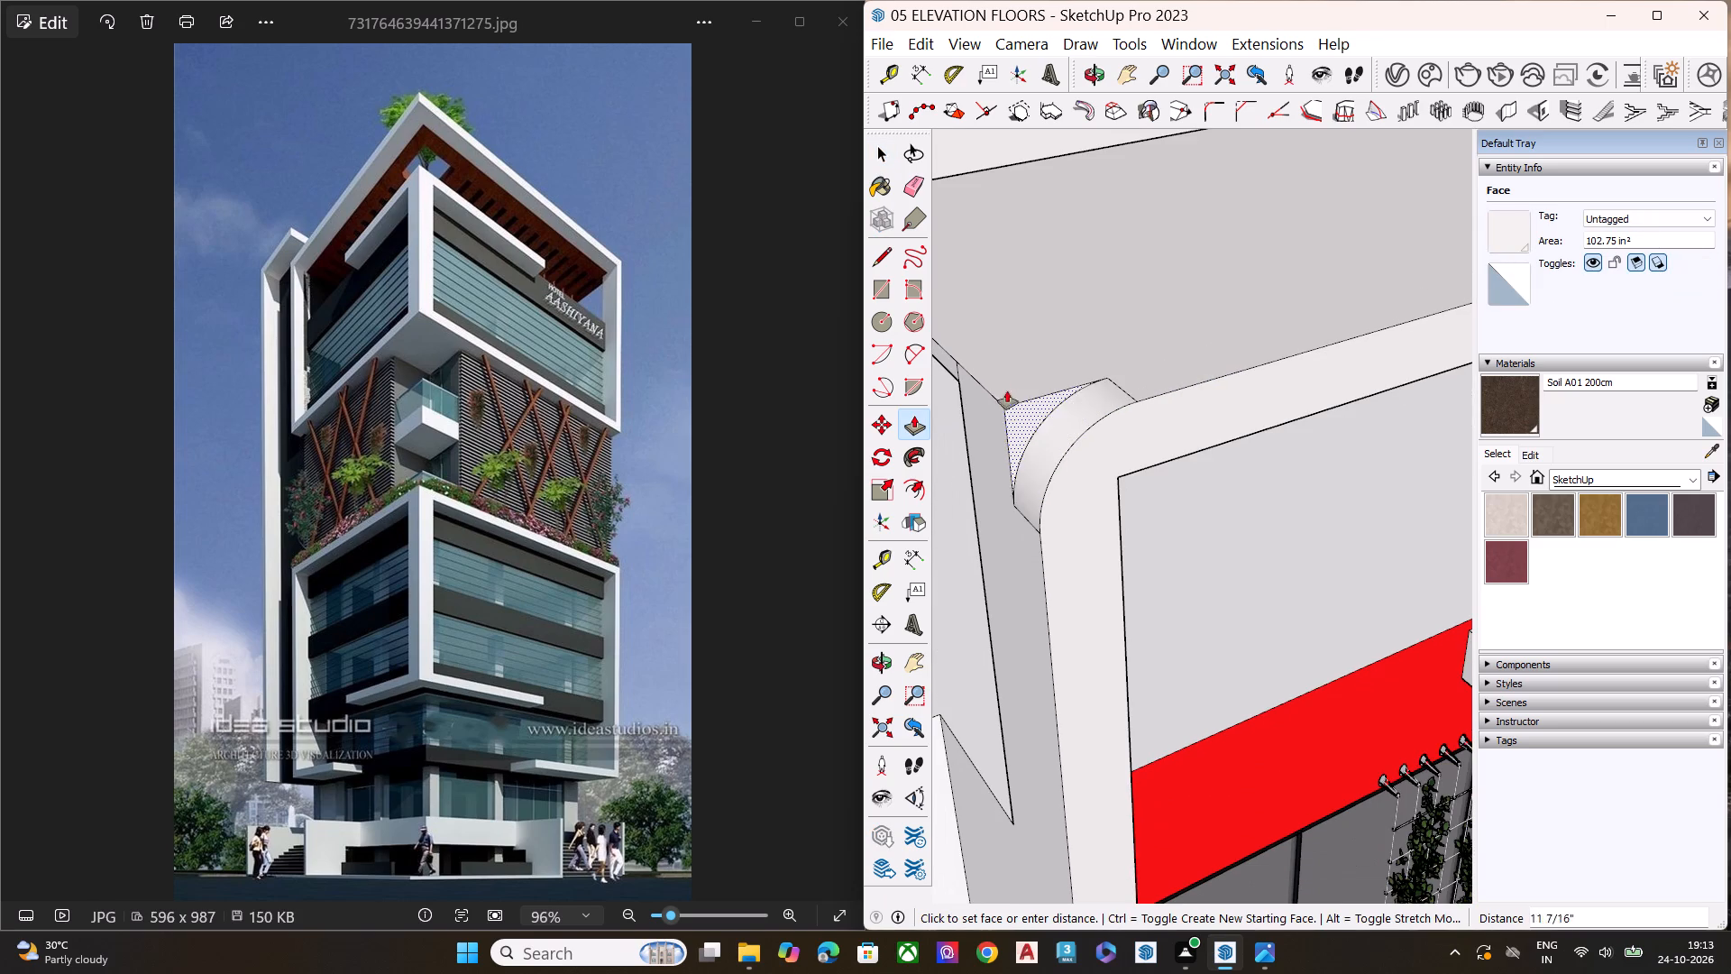
pyautogui.click(966, 363)
pyautogui.press('space')
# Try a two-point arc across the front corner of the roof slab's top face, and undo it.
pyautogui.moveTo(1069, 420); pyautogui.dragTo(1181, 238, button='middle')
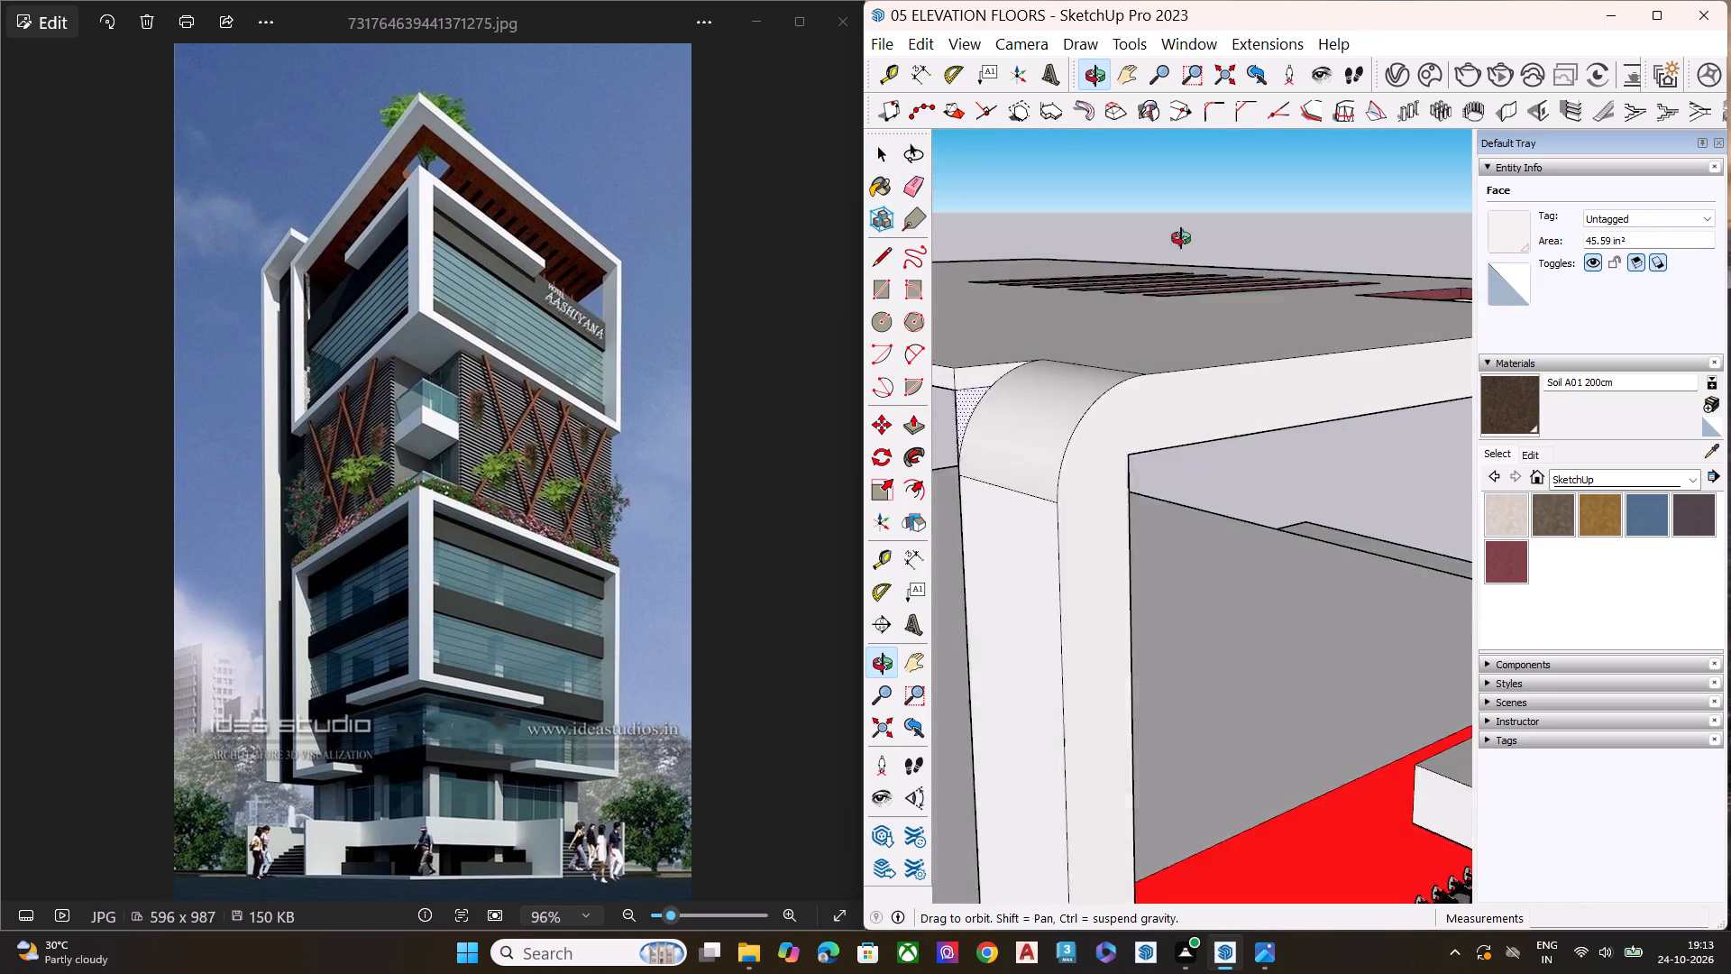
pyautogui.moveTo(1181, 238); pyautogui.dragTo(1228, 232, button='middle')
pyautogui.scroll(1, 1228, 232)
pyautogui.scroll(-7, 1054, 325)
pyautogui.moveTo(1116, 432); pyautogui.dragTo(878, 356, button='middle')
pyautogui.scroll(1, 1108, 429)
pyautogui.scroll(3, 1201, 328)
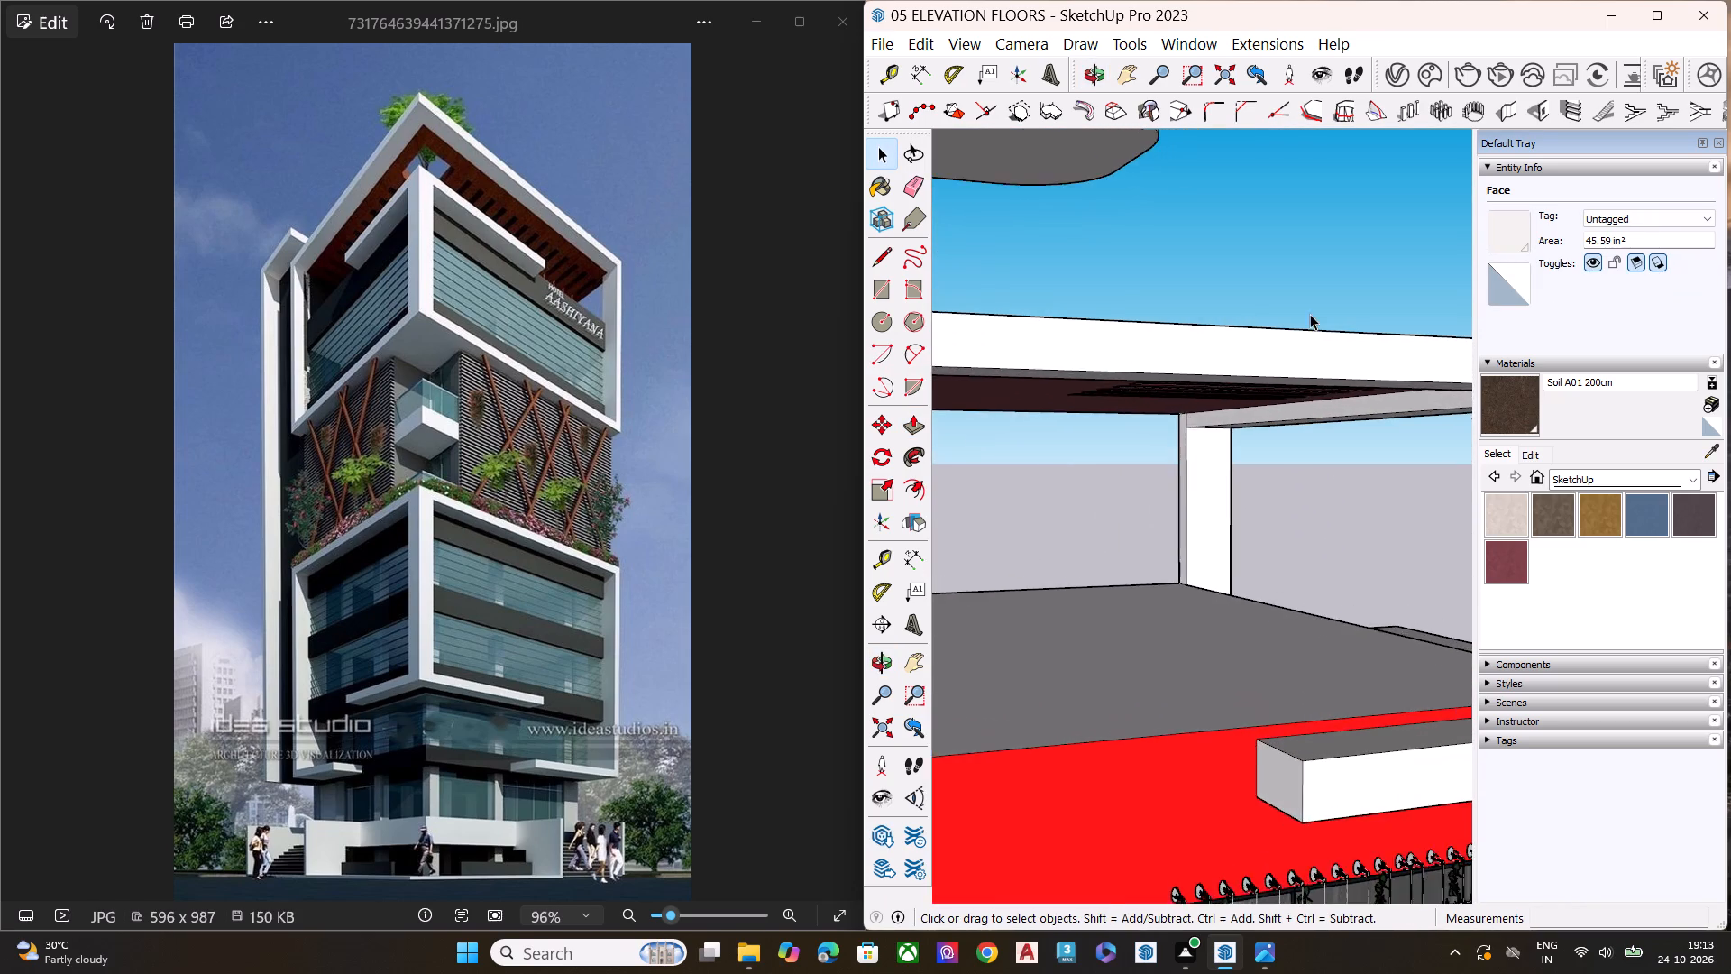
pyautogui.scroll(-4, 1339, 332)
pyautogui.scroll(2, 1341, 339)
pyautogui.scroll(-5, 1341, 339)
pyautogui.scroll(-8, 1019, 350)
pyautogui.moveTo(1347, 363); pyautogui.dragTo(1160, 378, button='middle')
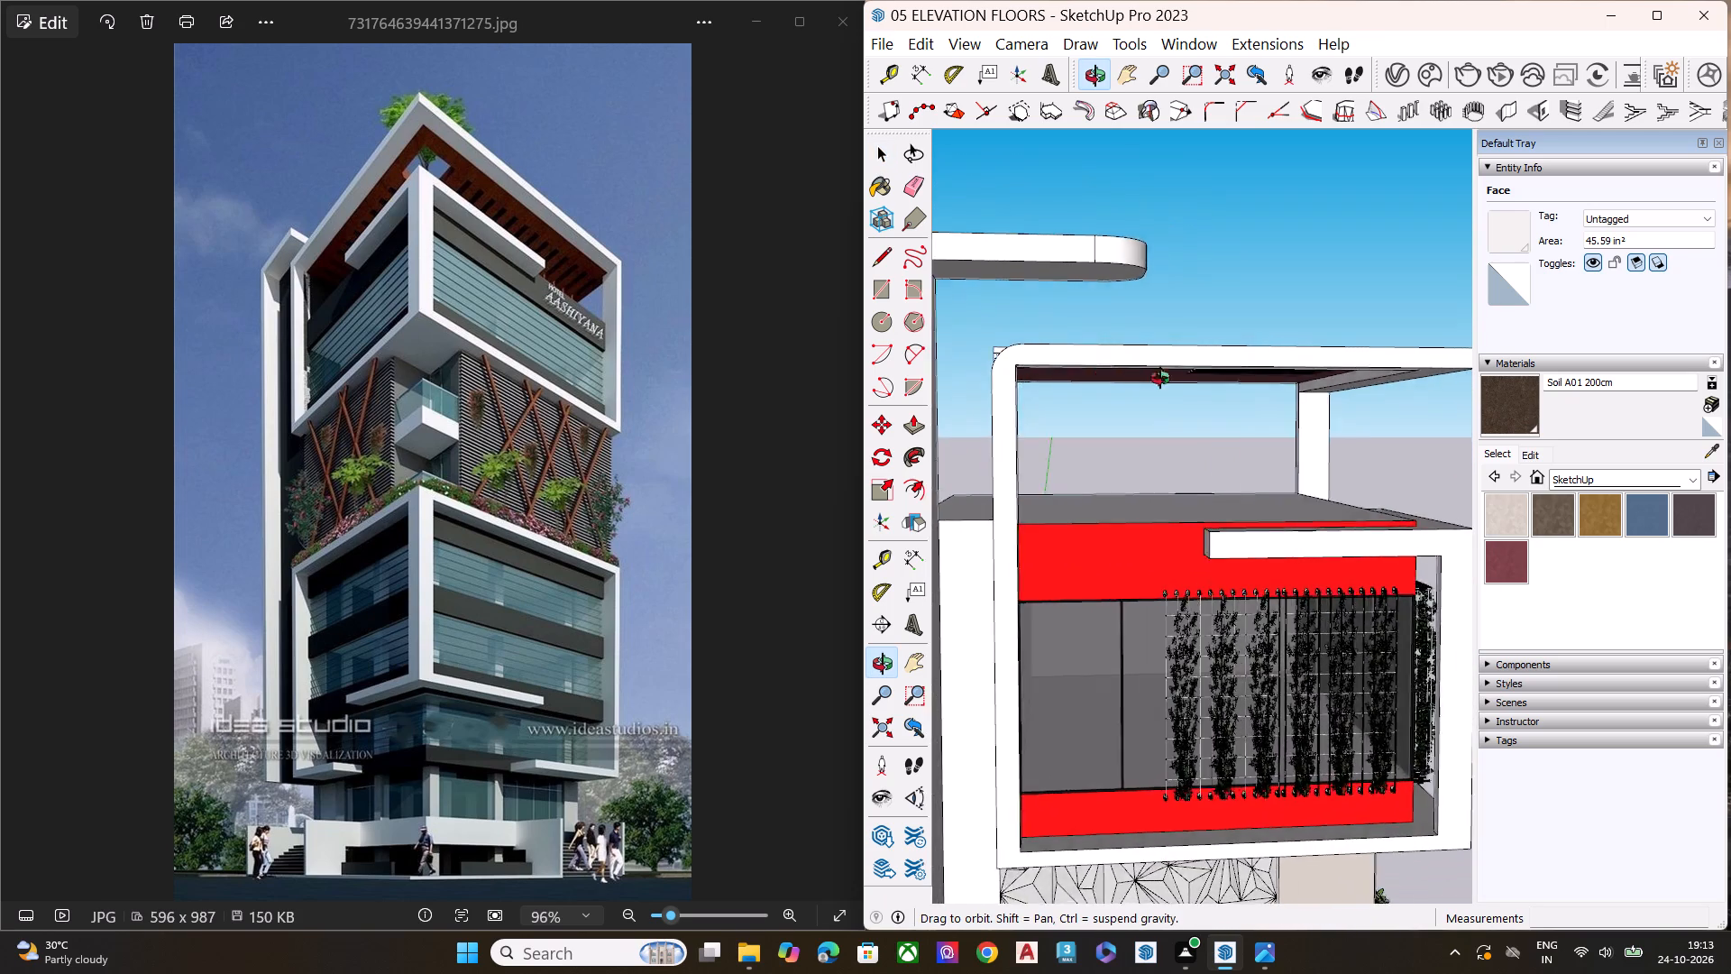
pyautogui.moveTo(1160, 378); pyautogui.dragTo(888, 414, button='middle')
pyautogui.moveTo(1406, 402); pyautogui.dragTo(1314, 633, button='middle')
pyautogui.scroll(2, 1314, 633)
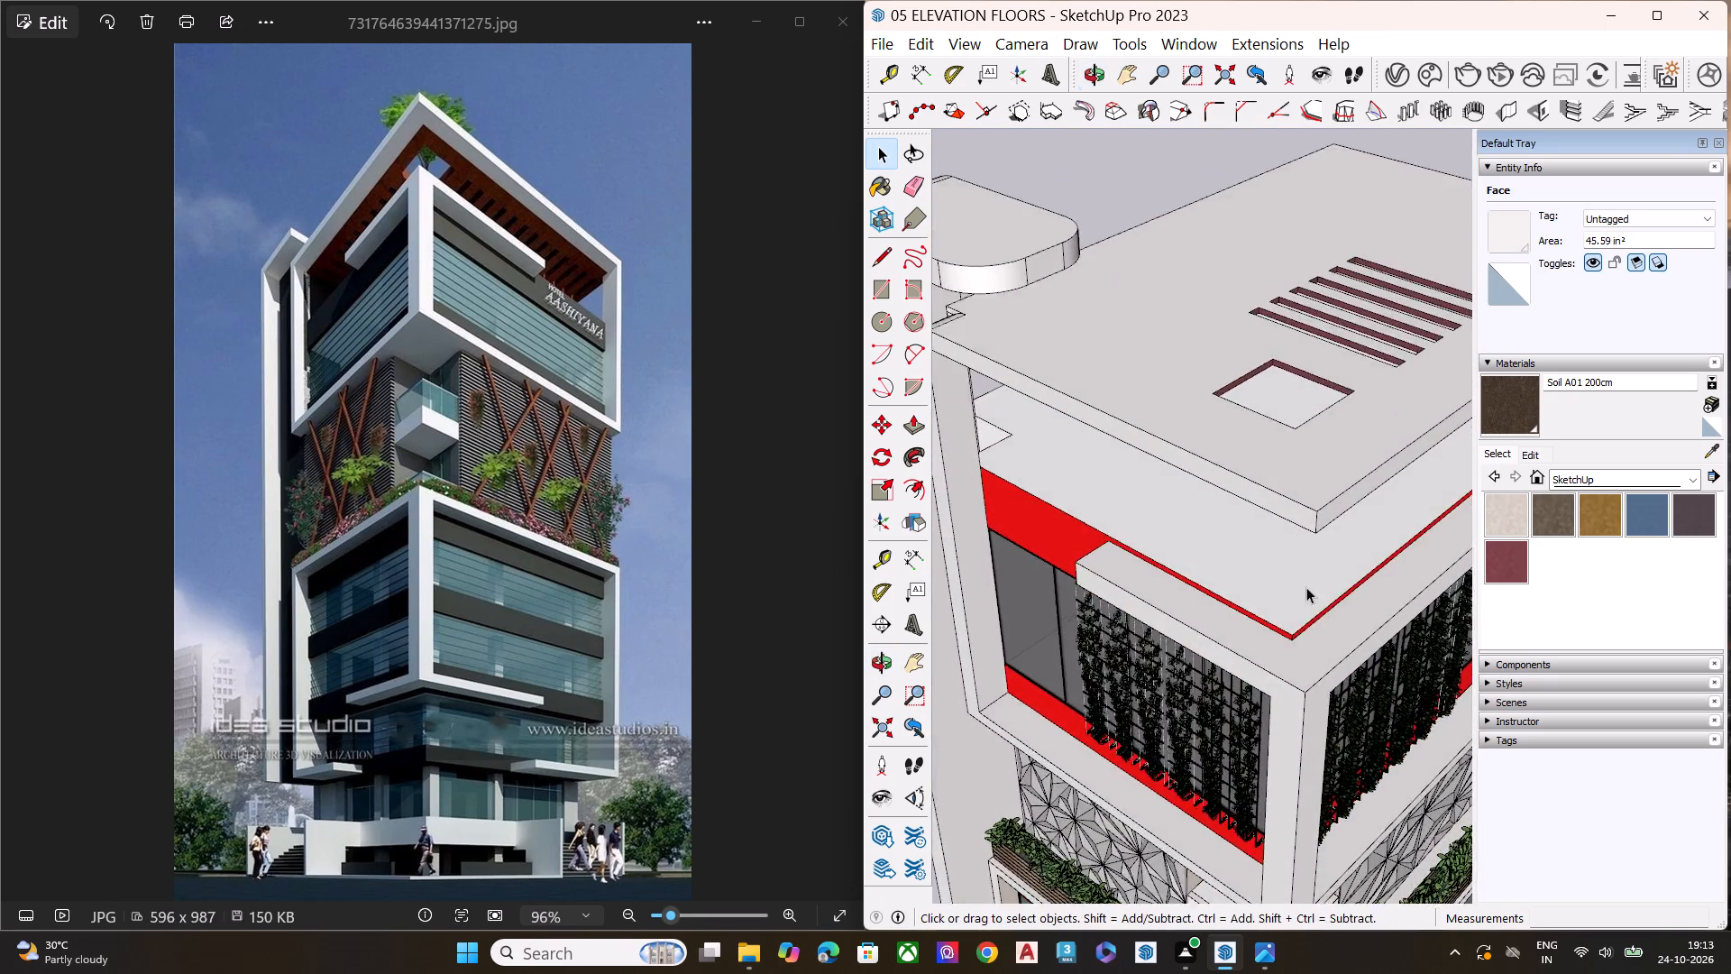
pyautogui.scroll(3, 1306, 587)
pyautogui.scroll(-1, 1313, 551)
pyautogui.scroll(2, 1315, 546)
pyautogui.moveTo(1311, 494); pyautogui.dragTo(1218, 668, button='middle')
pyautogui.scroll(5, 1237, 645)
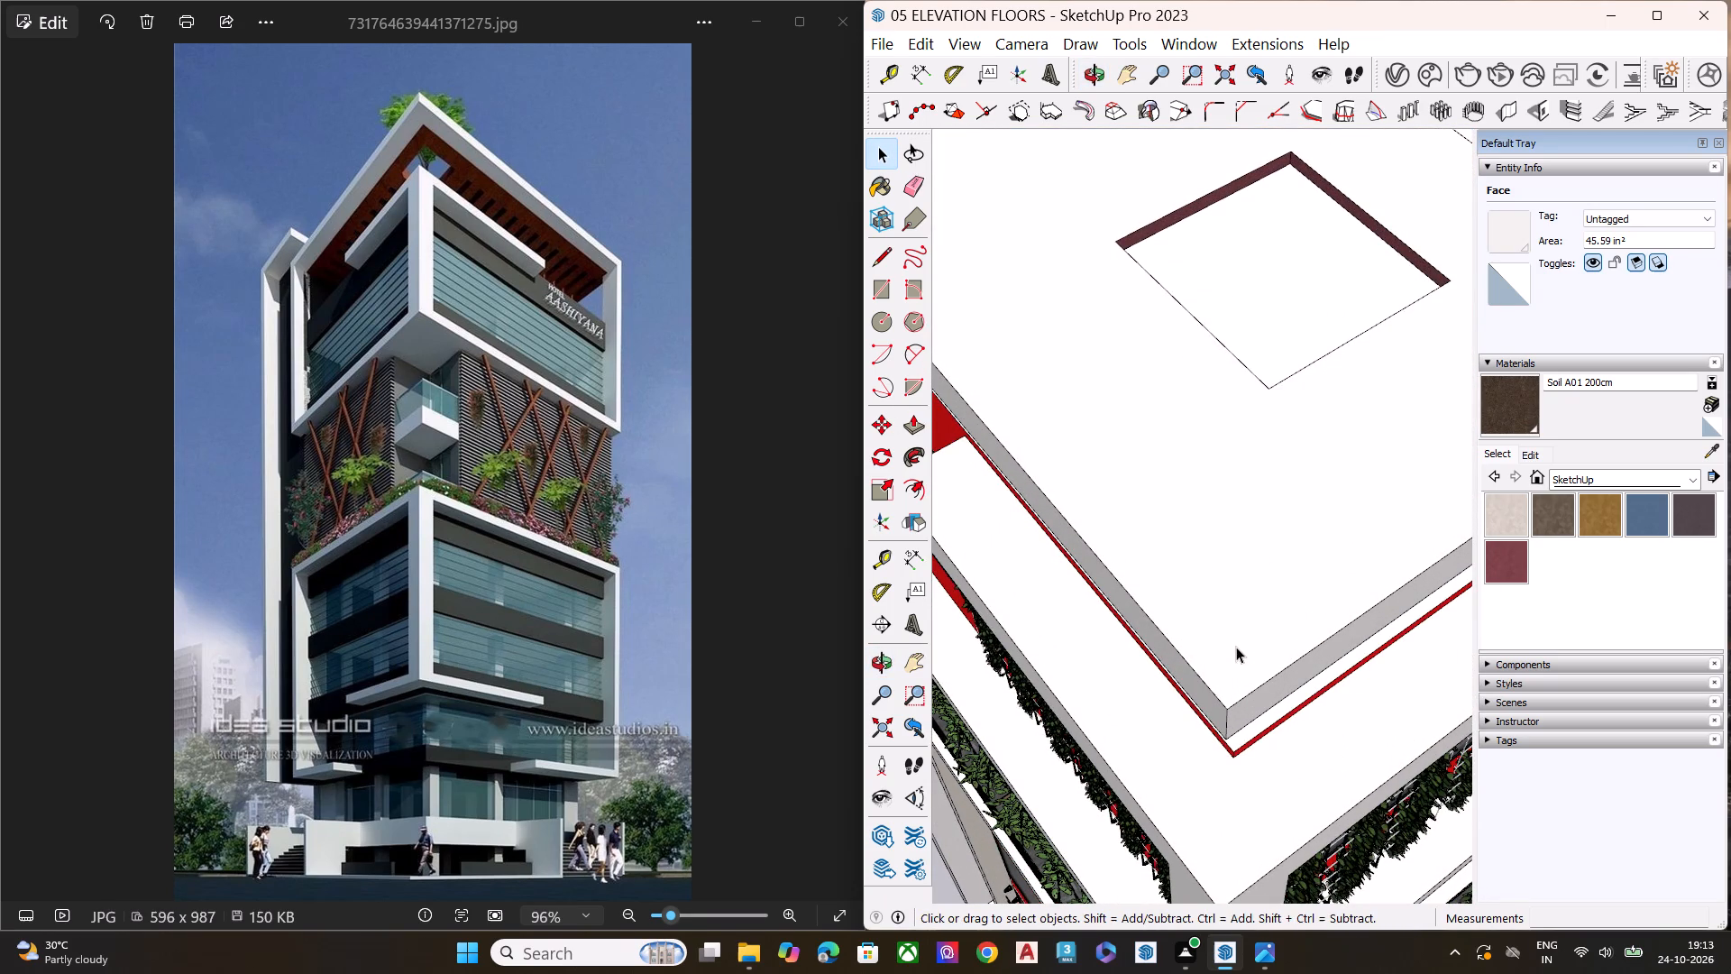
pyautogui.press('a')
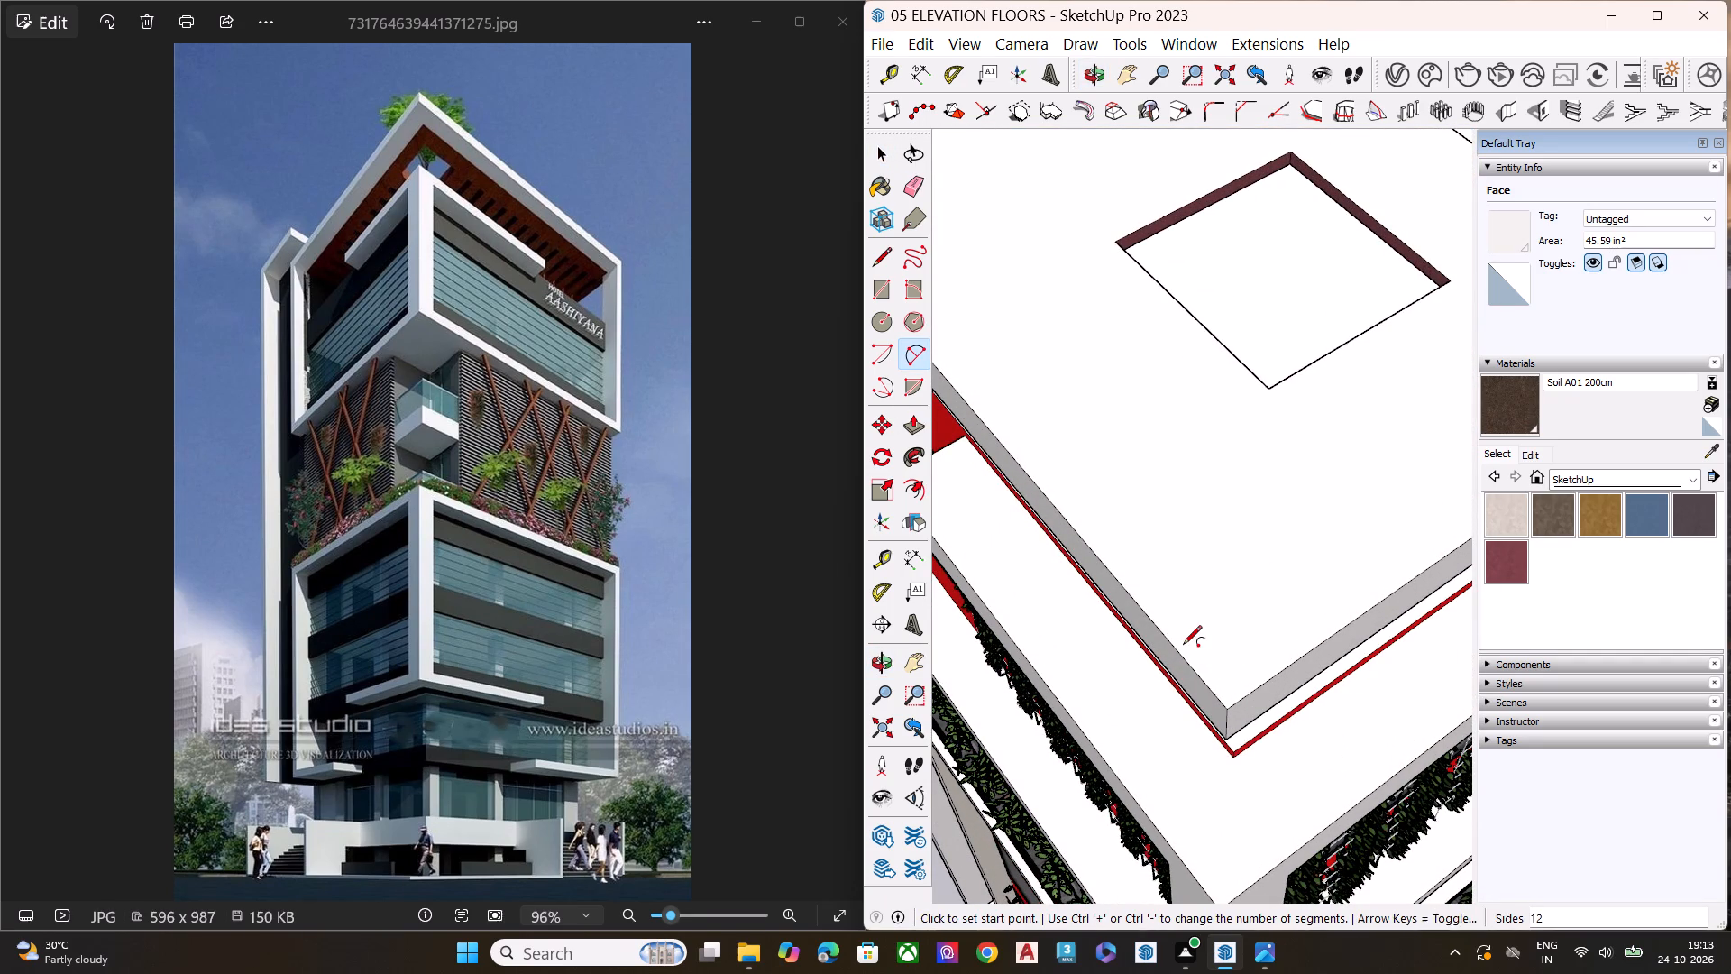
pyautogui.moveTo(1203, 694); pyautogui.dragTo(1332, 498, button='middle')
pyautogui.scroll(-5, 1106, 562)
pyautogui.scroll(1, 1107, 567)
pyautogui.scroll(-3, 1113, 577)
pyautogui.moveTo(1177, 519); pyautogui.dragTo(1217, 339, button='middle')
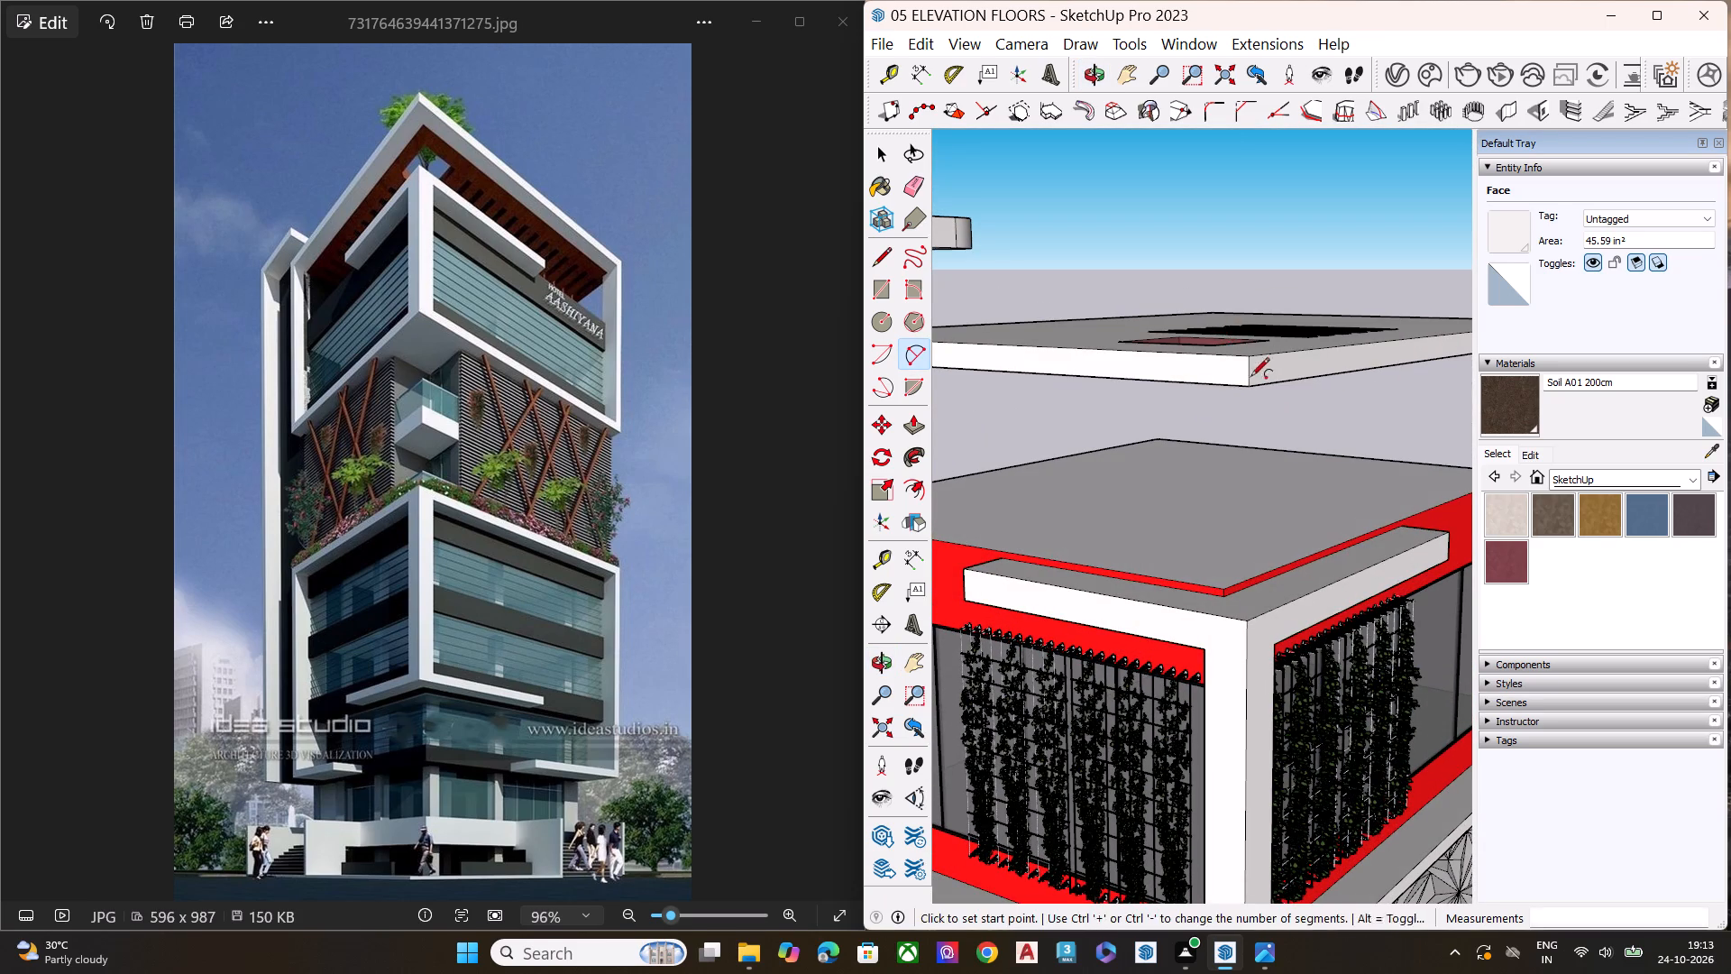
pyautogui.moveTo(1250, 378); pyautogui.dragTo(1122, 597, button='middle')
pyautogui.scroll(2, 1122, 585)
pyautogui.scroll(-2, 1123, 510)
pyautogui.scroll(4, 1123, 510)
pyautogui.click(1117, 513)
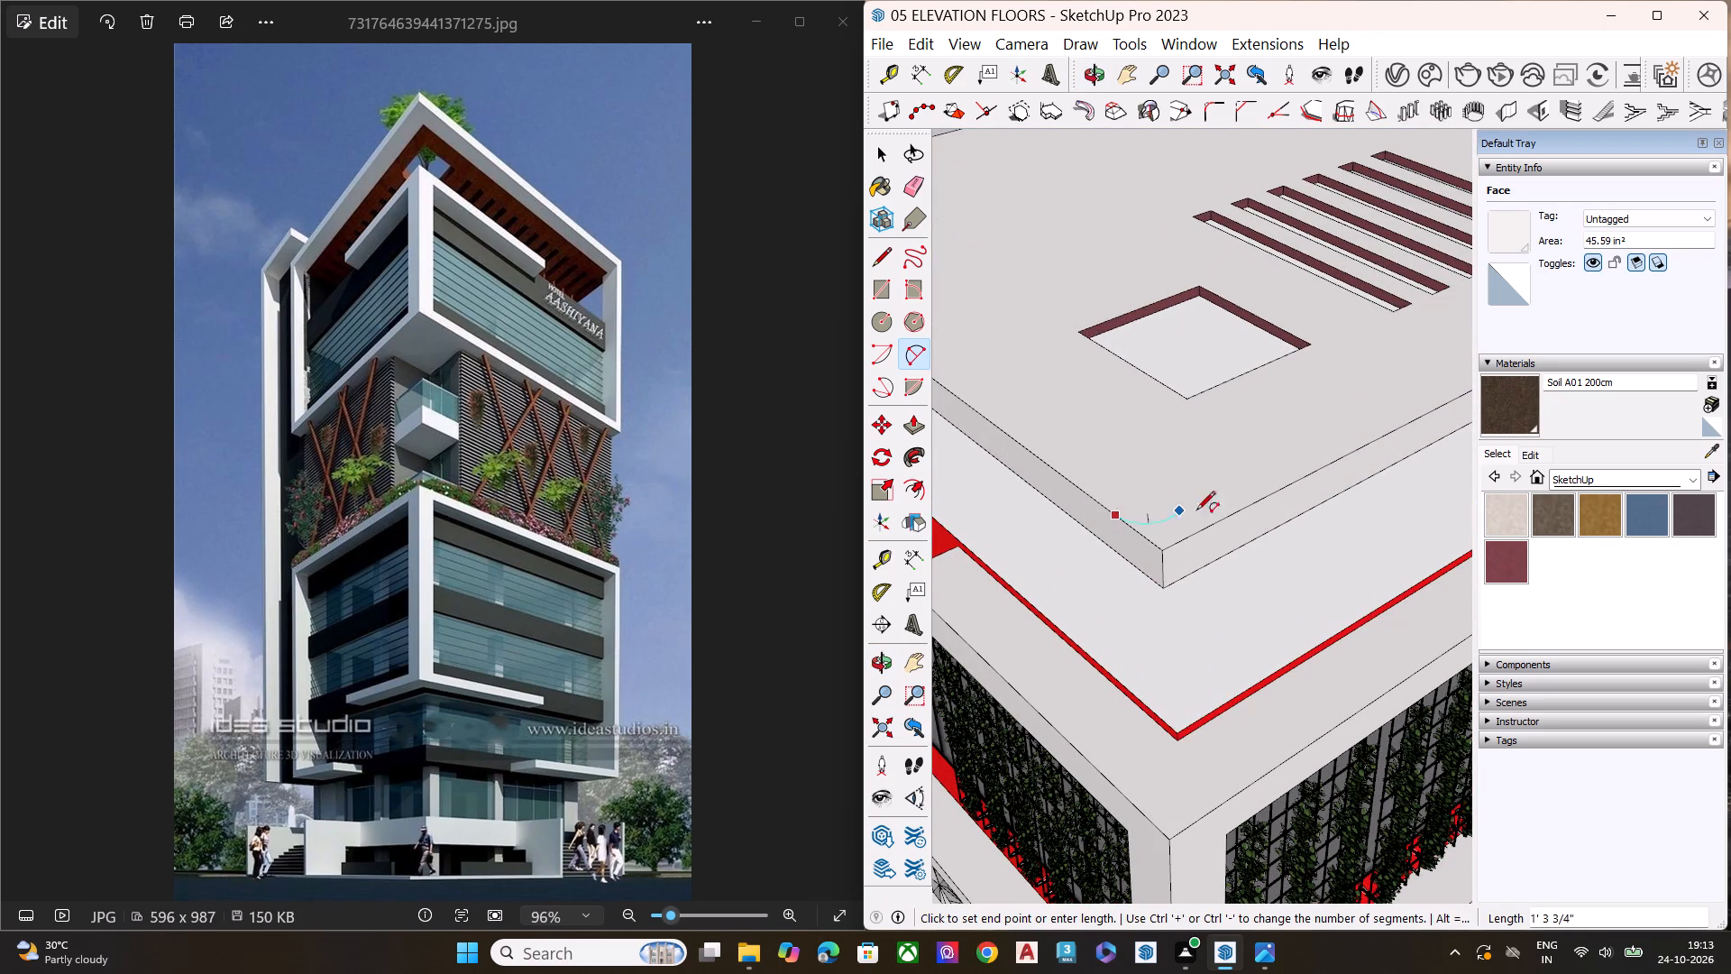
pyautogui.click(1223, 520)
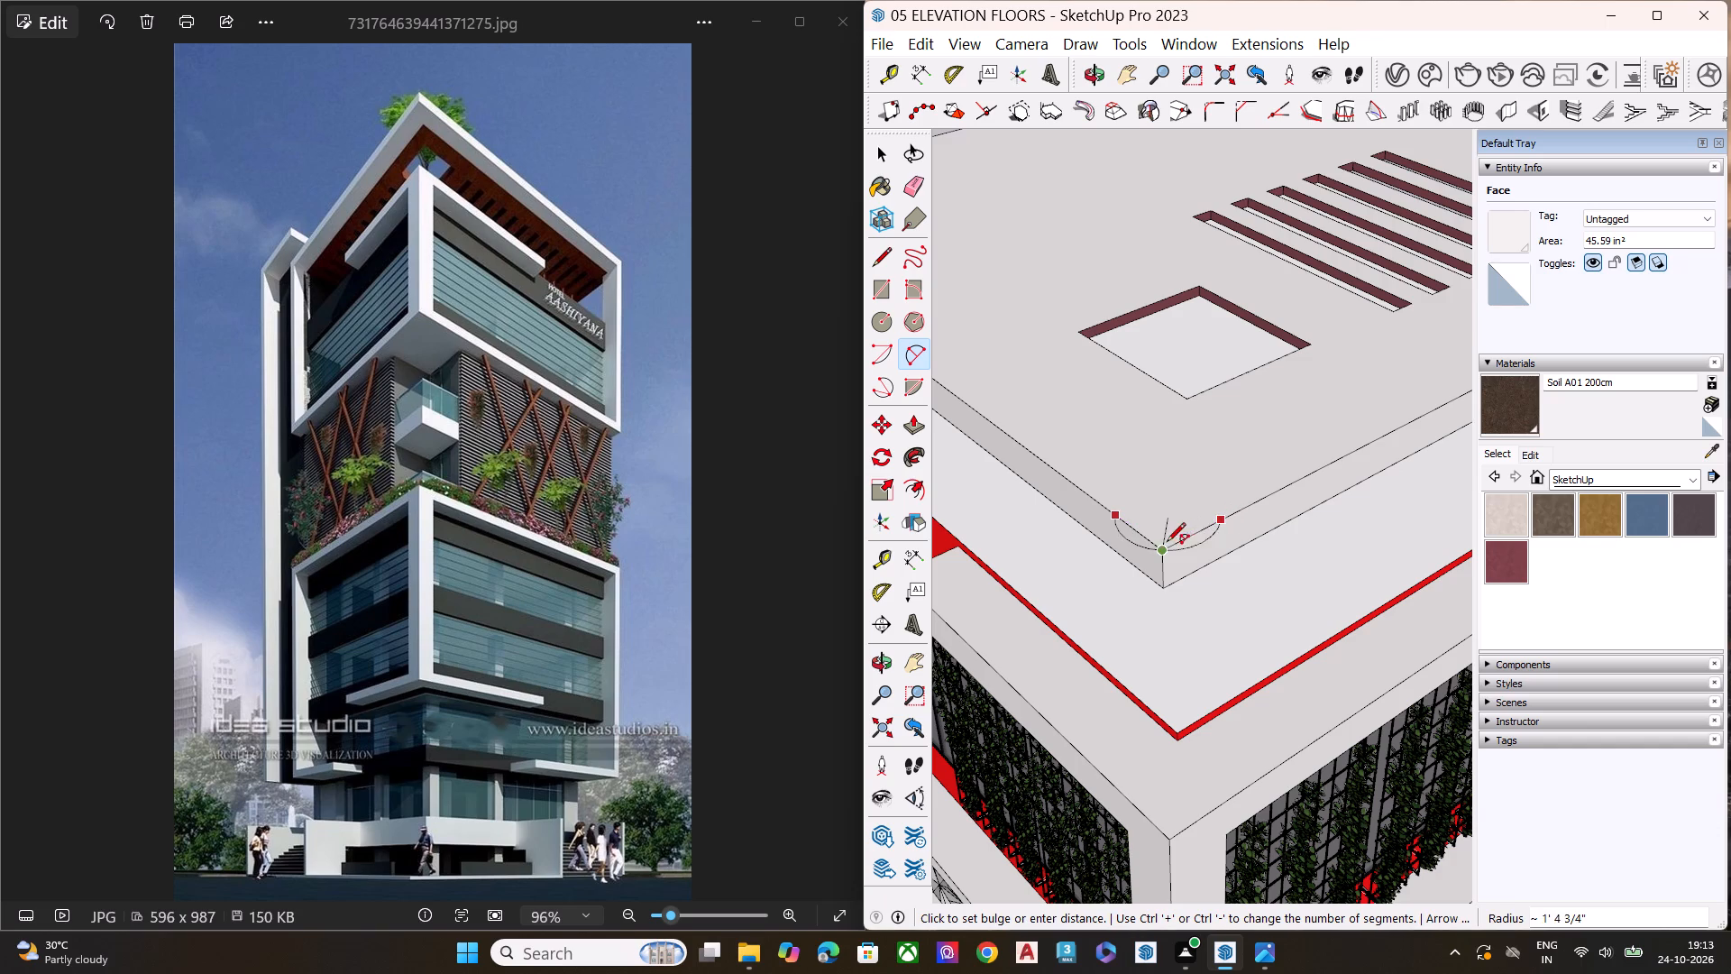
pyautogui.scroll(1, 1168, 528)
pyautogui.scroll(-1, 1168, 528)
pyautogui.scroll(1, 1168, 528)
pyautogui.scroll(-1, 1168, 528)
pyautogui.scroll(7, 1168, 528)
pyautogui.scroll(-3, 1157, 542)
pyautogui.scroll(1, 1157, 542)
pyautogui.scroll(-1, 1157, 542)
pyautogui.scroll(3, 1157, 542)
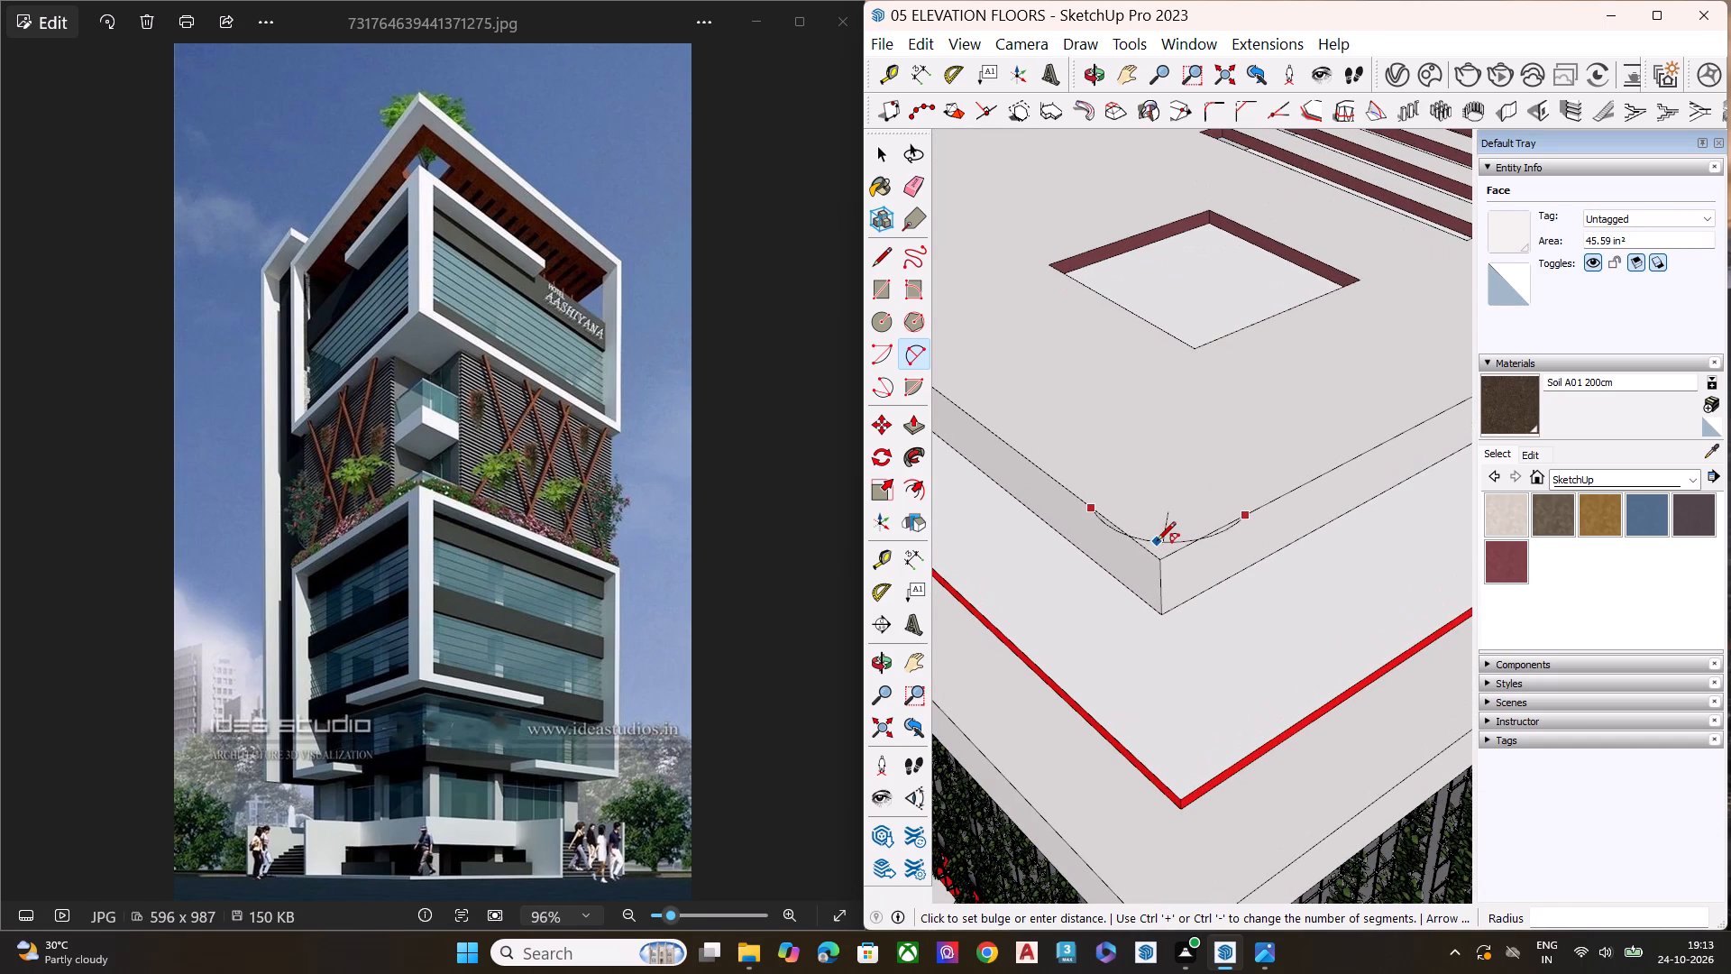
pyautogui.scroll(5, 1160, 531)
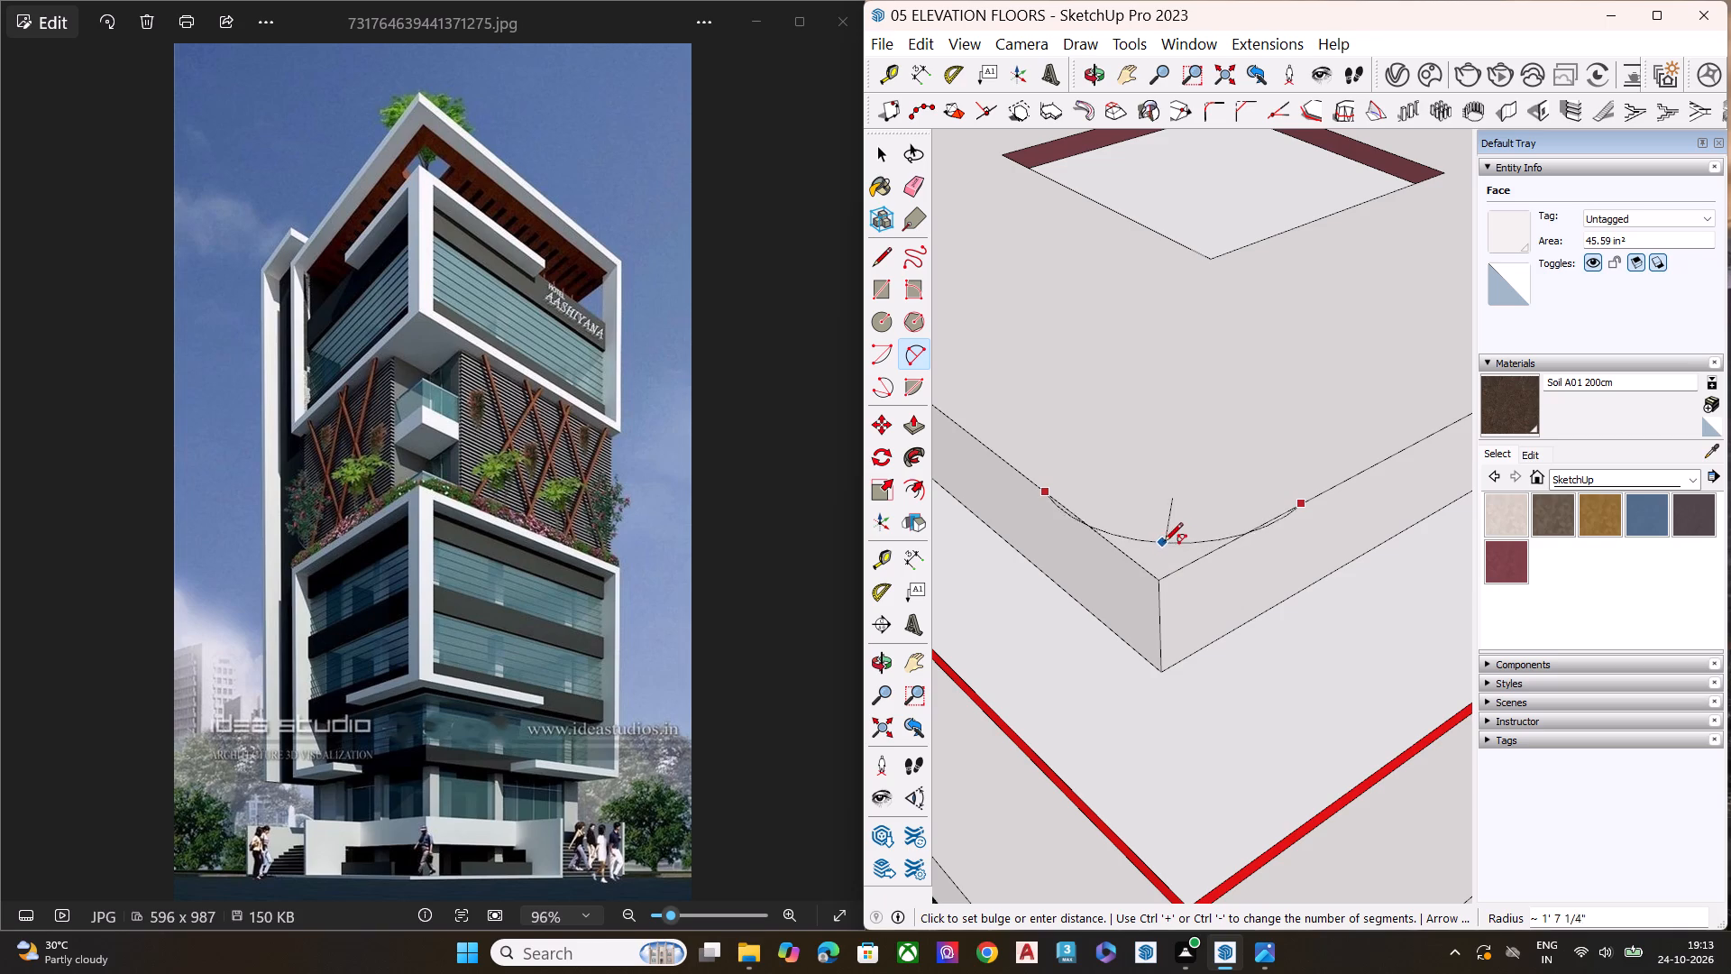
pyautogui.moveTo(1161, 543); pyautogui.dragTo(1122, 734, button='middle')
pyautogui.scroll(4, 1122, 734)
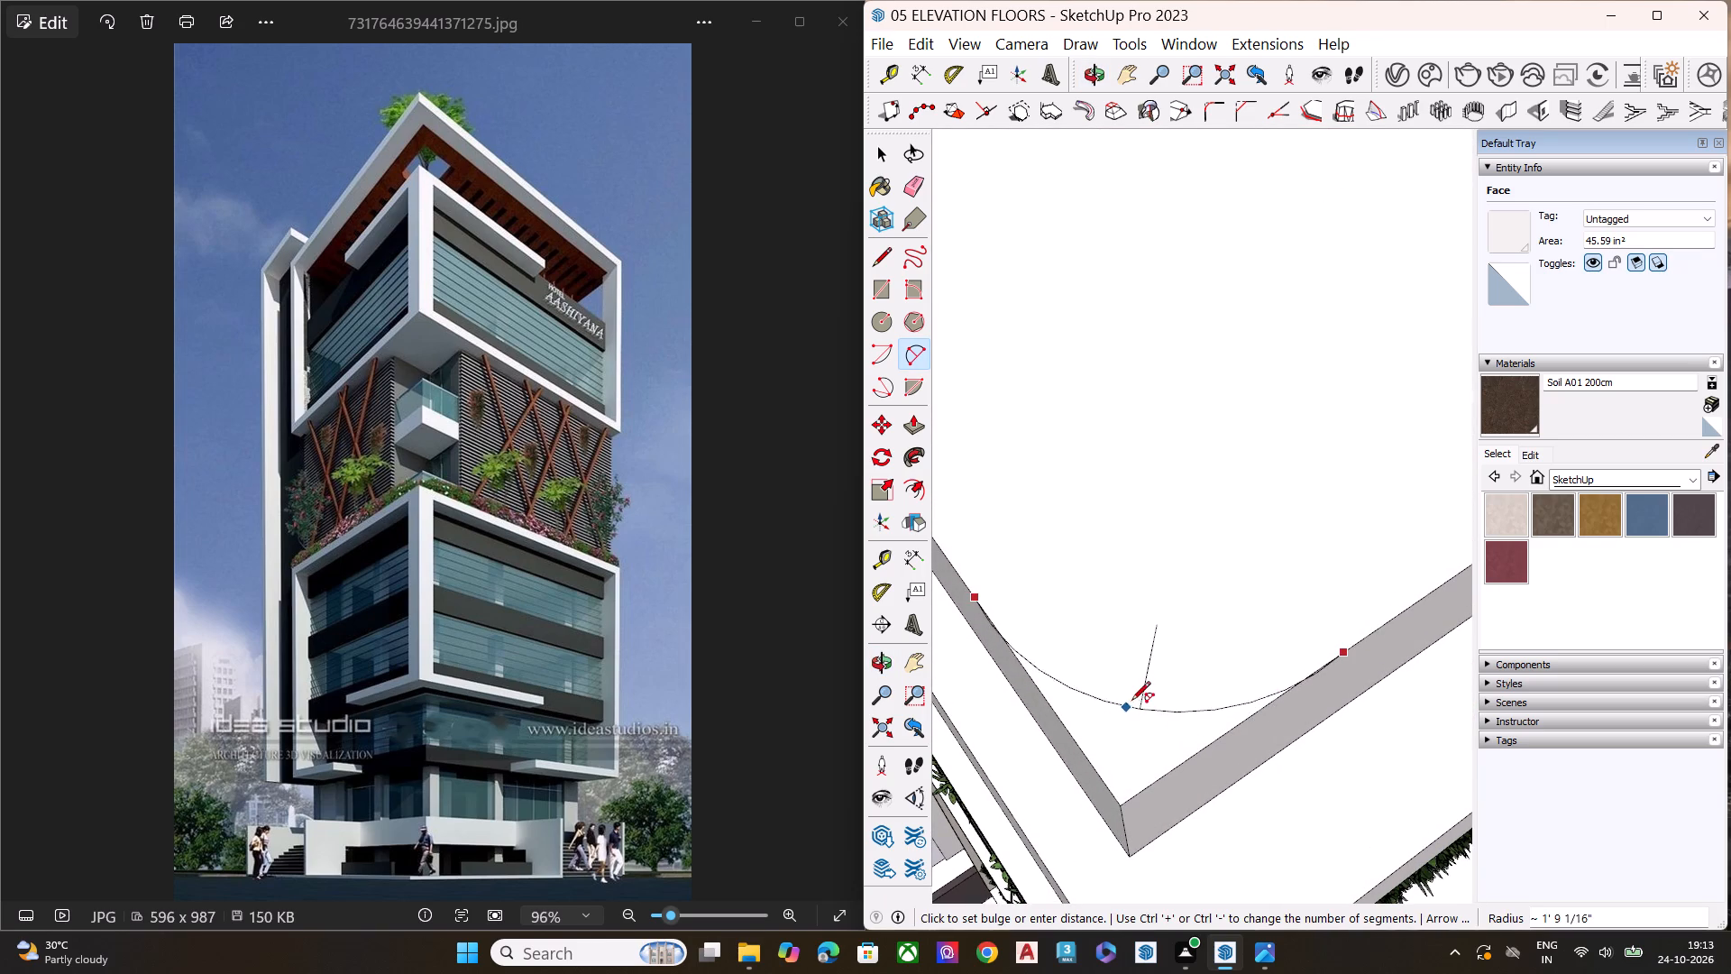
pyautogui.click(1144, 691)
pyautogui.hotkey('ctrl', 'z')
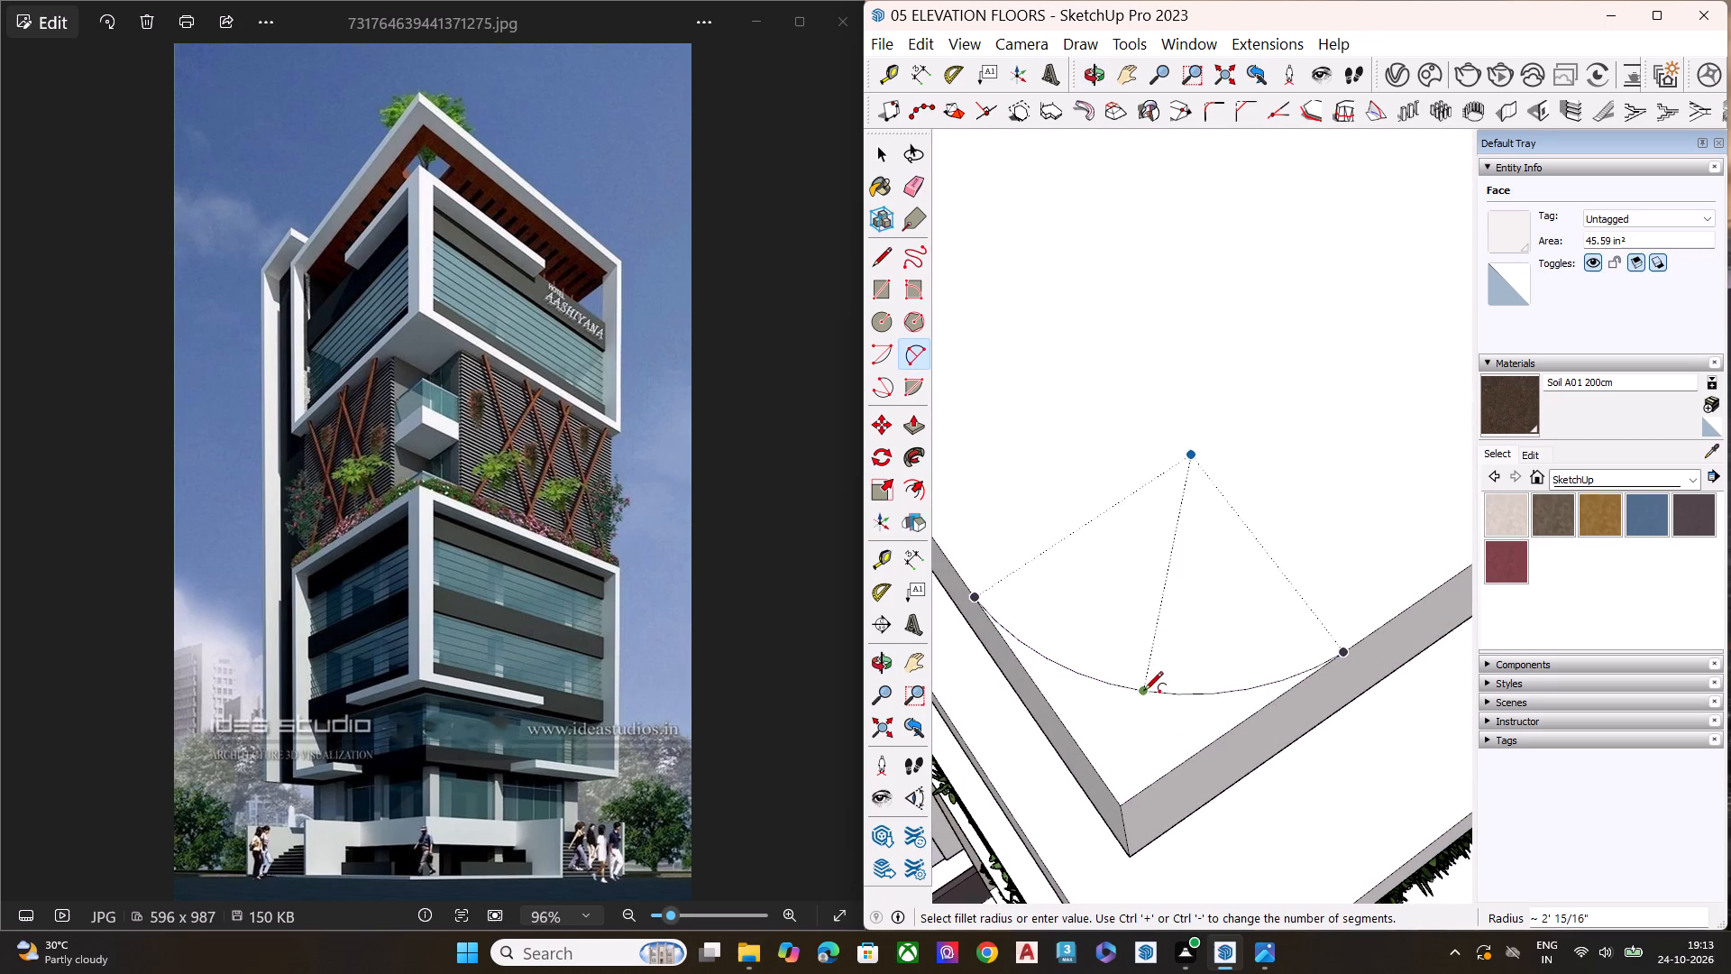
# Draw a tangent two-point arc of about 1' 11" radius across the front corner of the roof slab's top face.
pyautogui.click(977, 601)
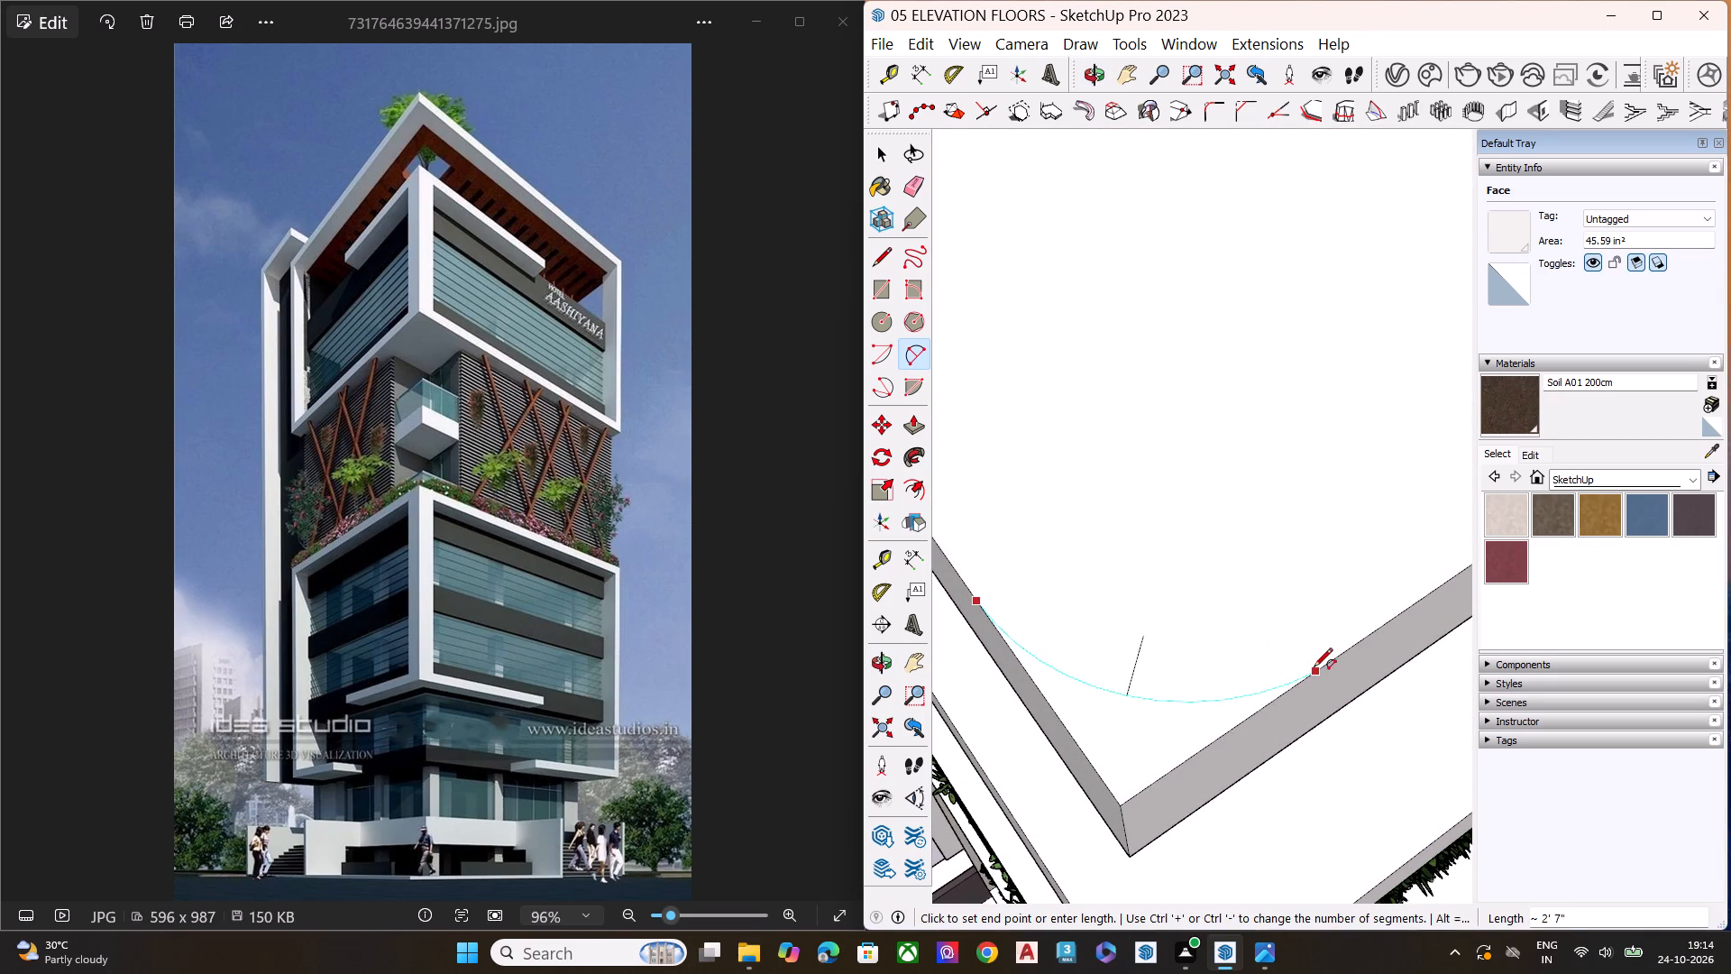
pyautogui.click(1323, 666)
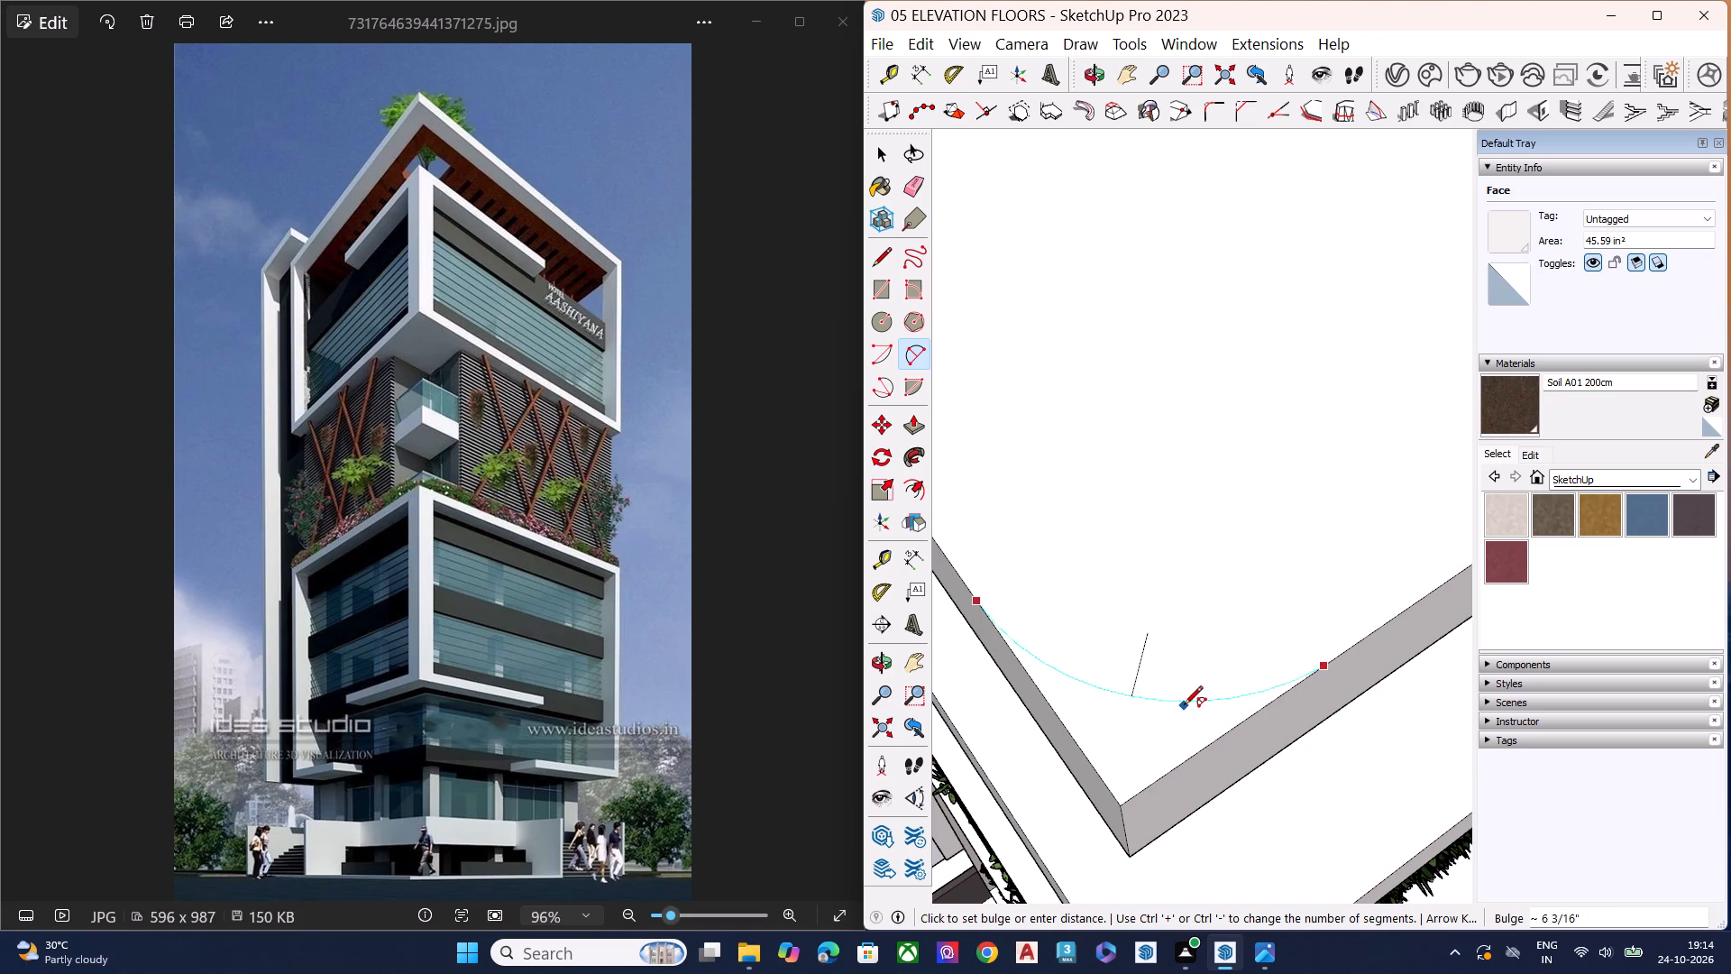
pyautogui.click(1181, 708)
pyautogui.press('space')
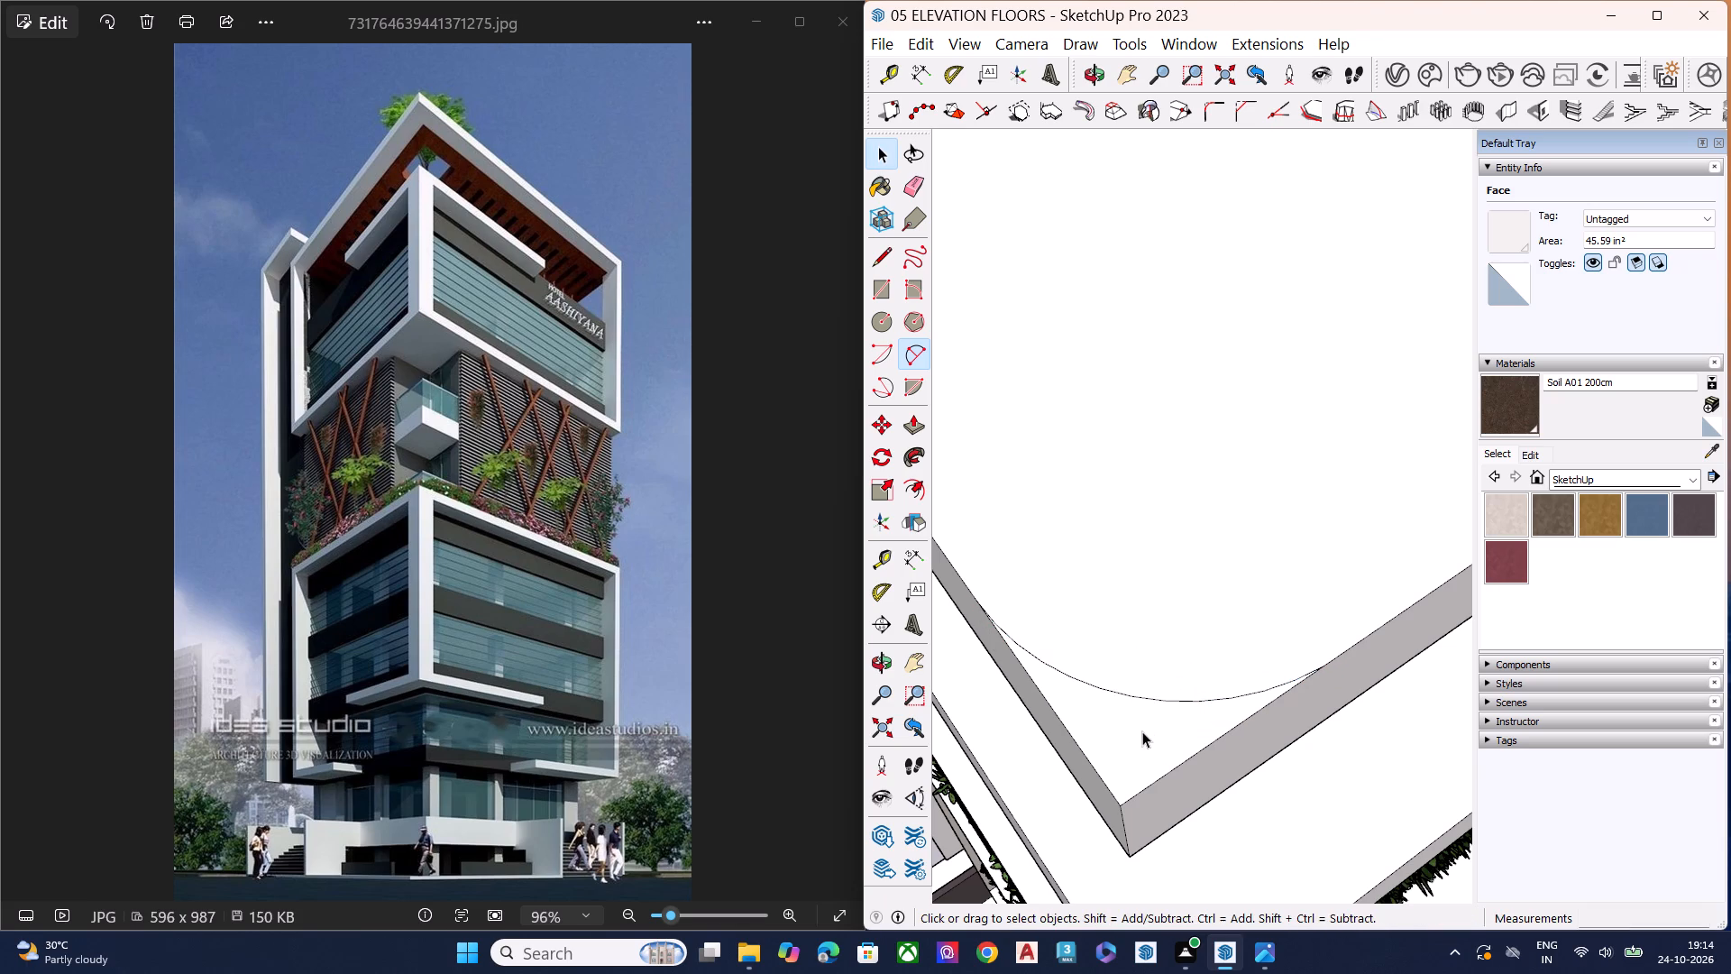
# Set the roof slab's front corner arc to 24 segments.
pyautogui.click(1142, 731)
pyautogui.click(1173, 699)
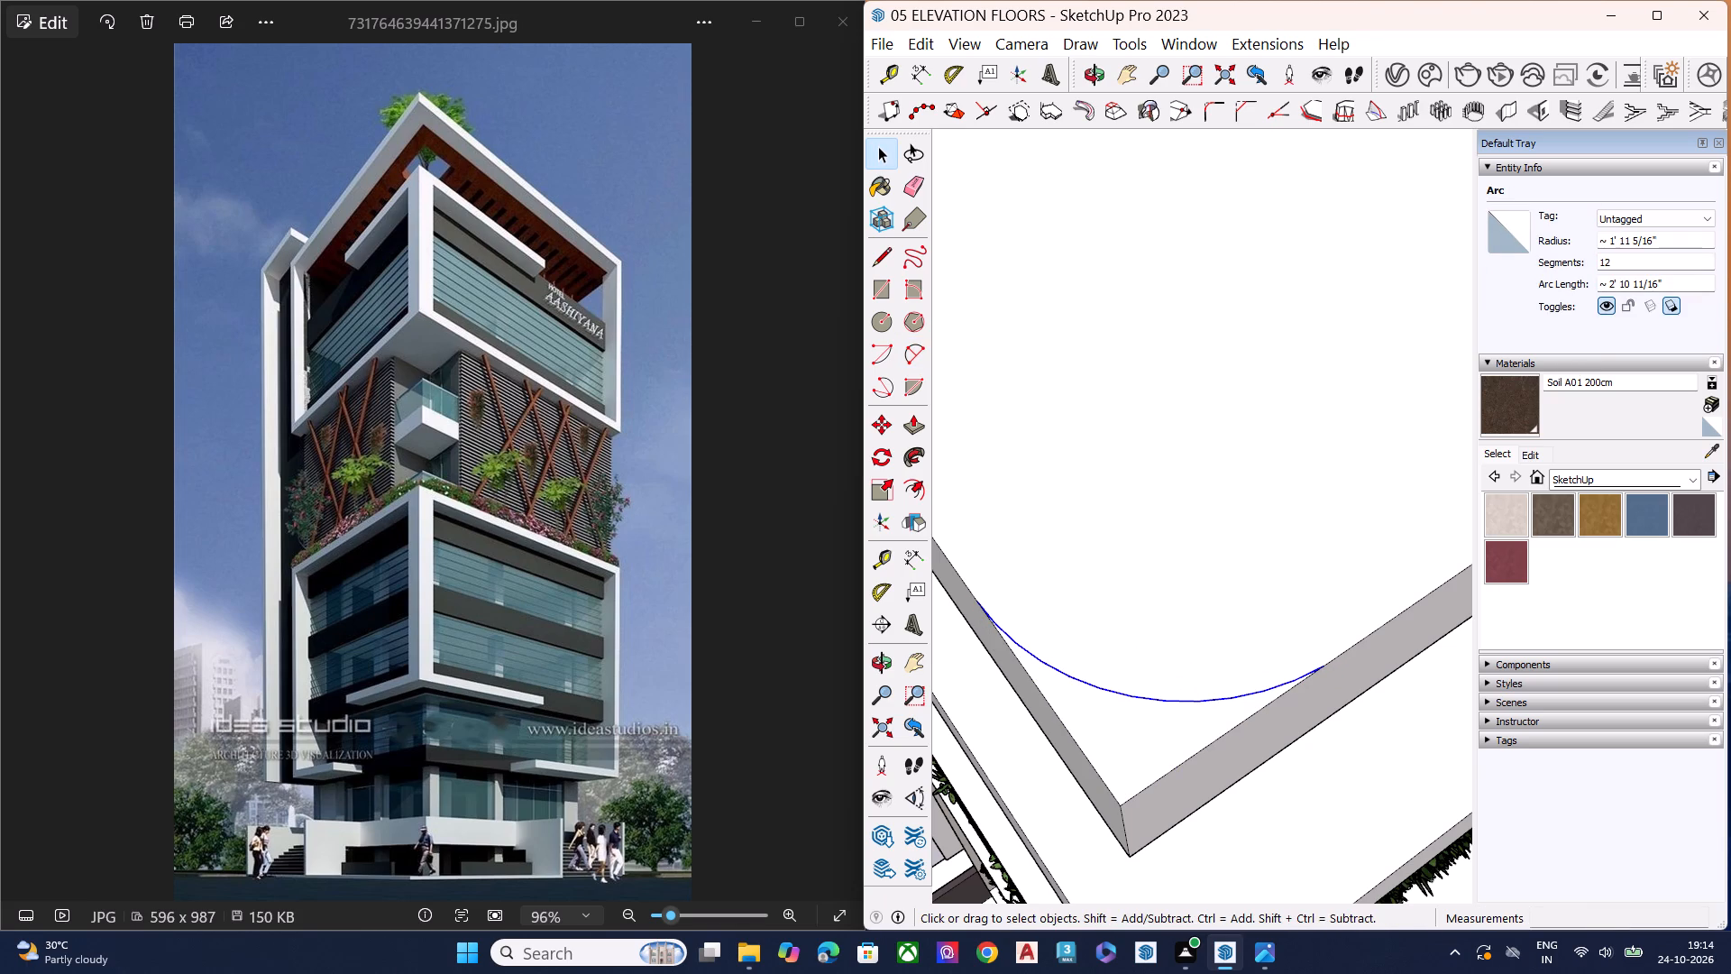
pyautogui.click(1659, 264)
pyautogui.press('BackSpace')
pyautogui.press('BackSpace')
pyautogui.press('BackSpace')
pyautogui.press('BackSpace')
pyautogui.write('24')
pyautogui.press('Return')
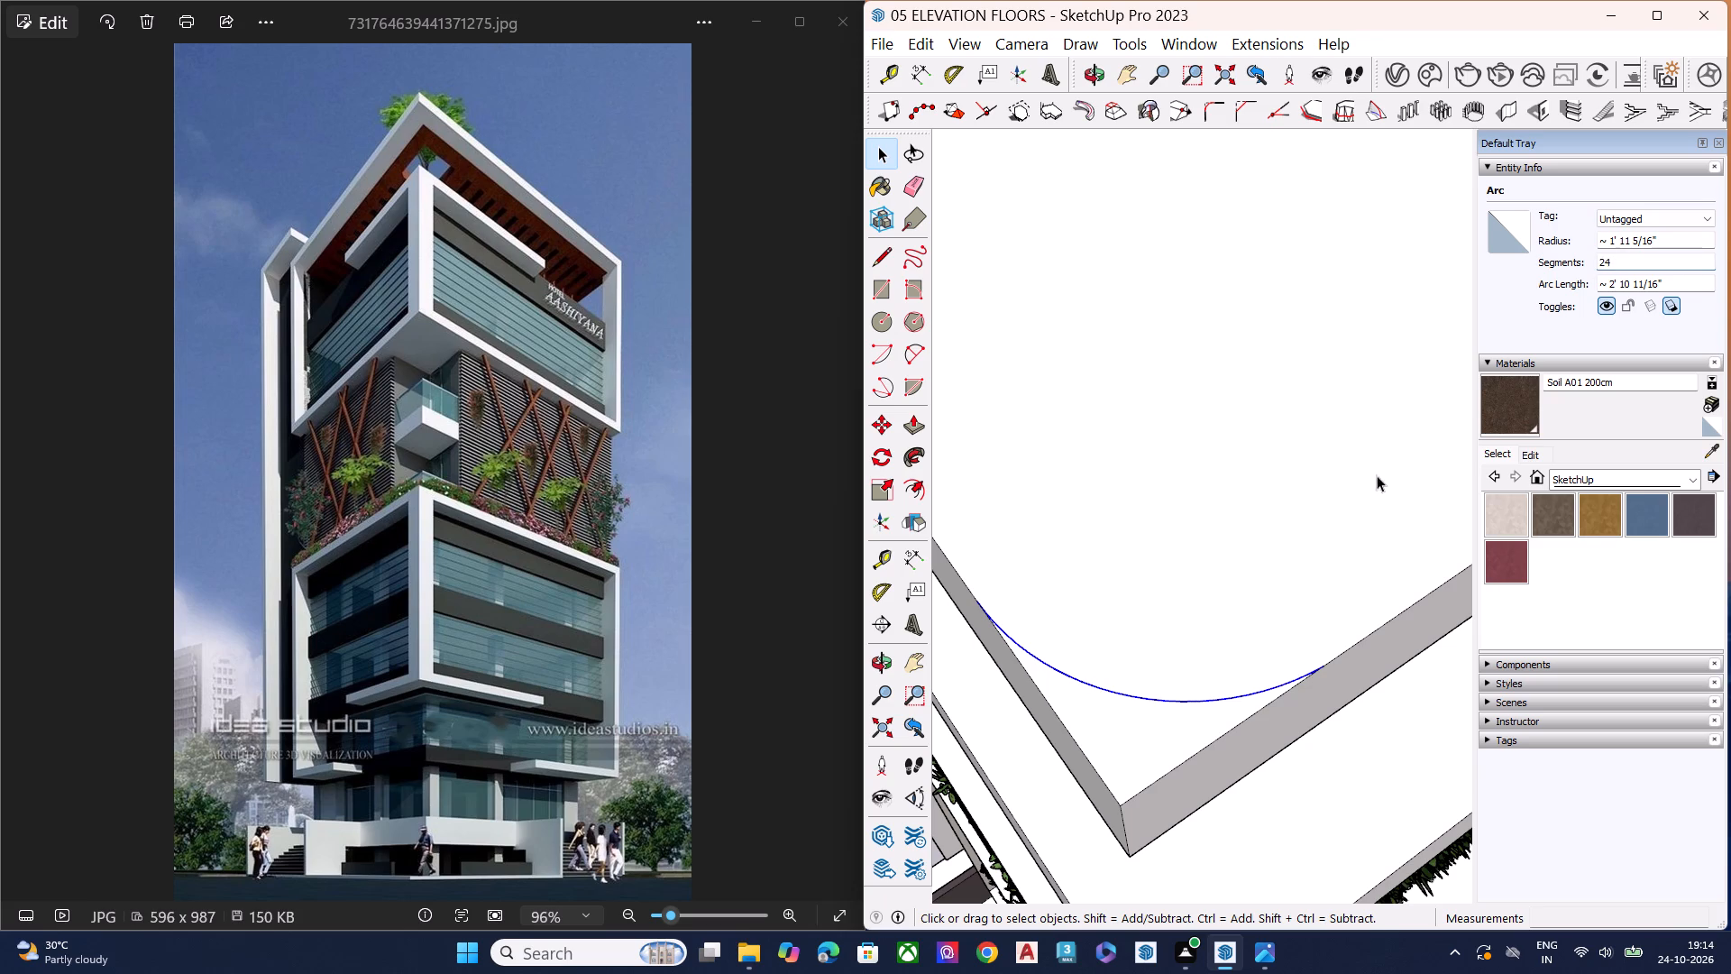
# Push the face outside the arc down through the roof slab's thickness to round off its front corner.
pyautogui.click(1159, 725)
pyautogui.moveTo(1127, 754); pyautogui.dragTo(1084, 697, button='middle')
pyautogui.press('p')
pyautogui.click(1091, 710)
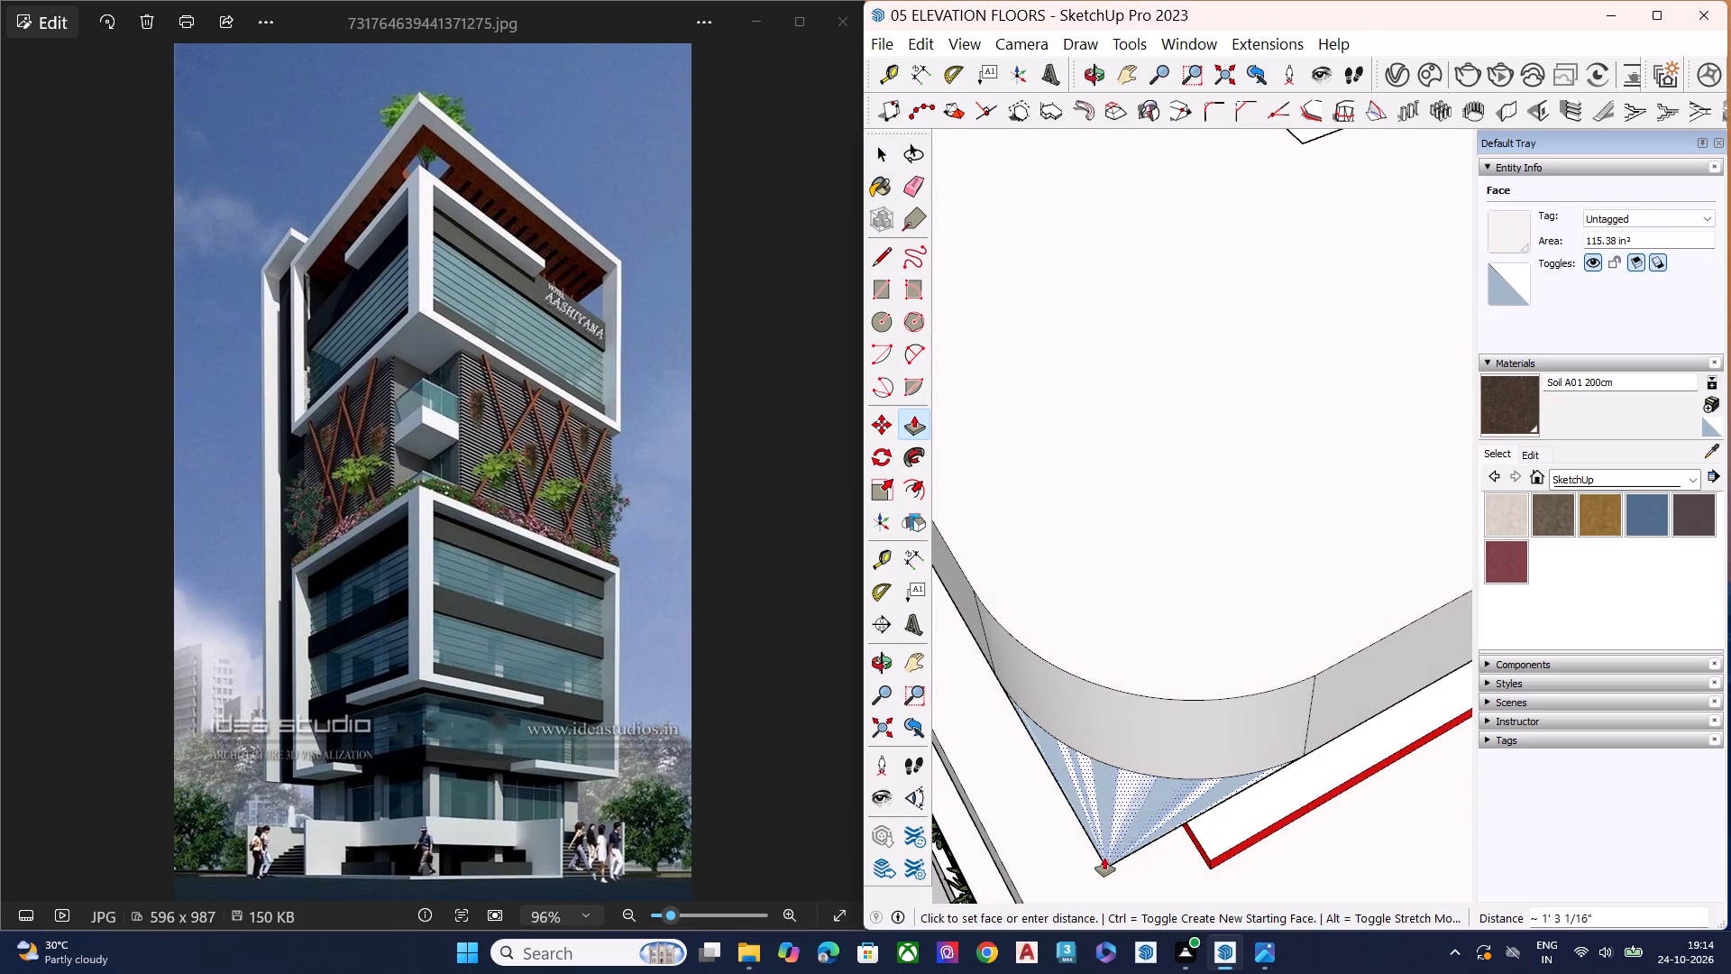
pyautogui.click(1104, 858)
pyautogui.press('space')
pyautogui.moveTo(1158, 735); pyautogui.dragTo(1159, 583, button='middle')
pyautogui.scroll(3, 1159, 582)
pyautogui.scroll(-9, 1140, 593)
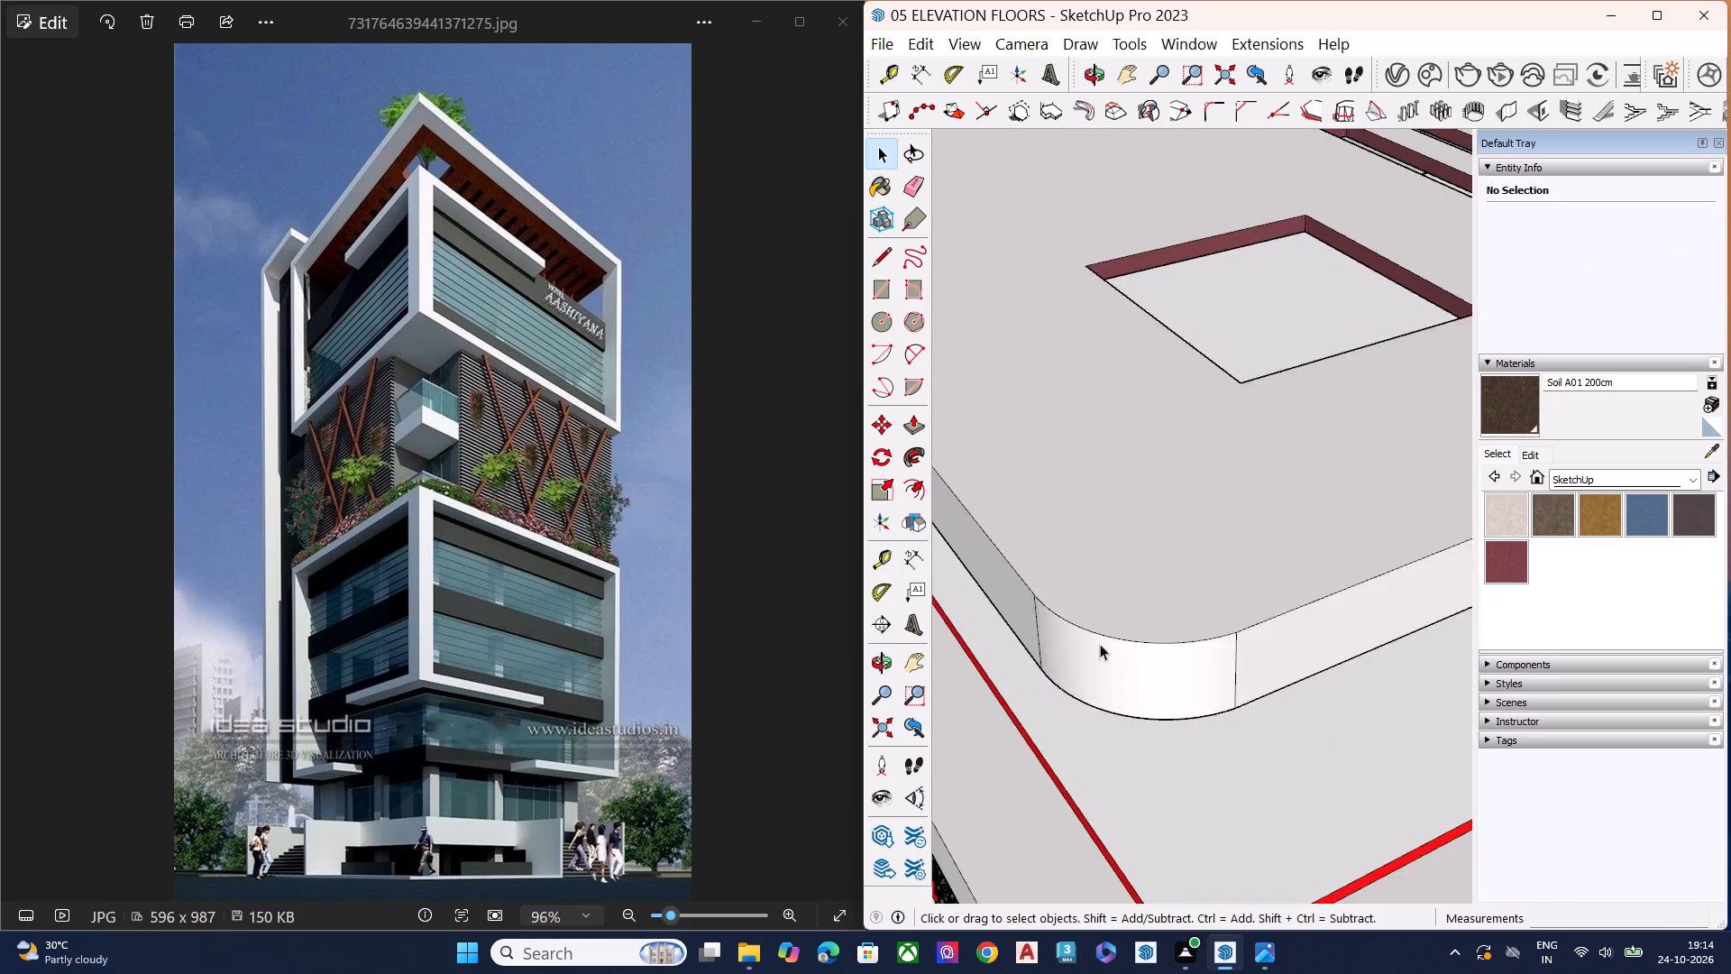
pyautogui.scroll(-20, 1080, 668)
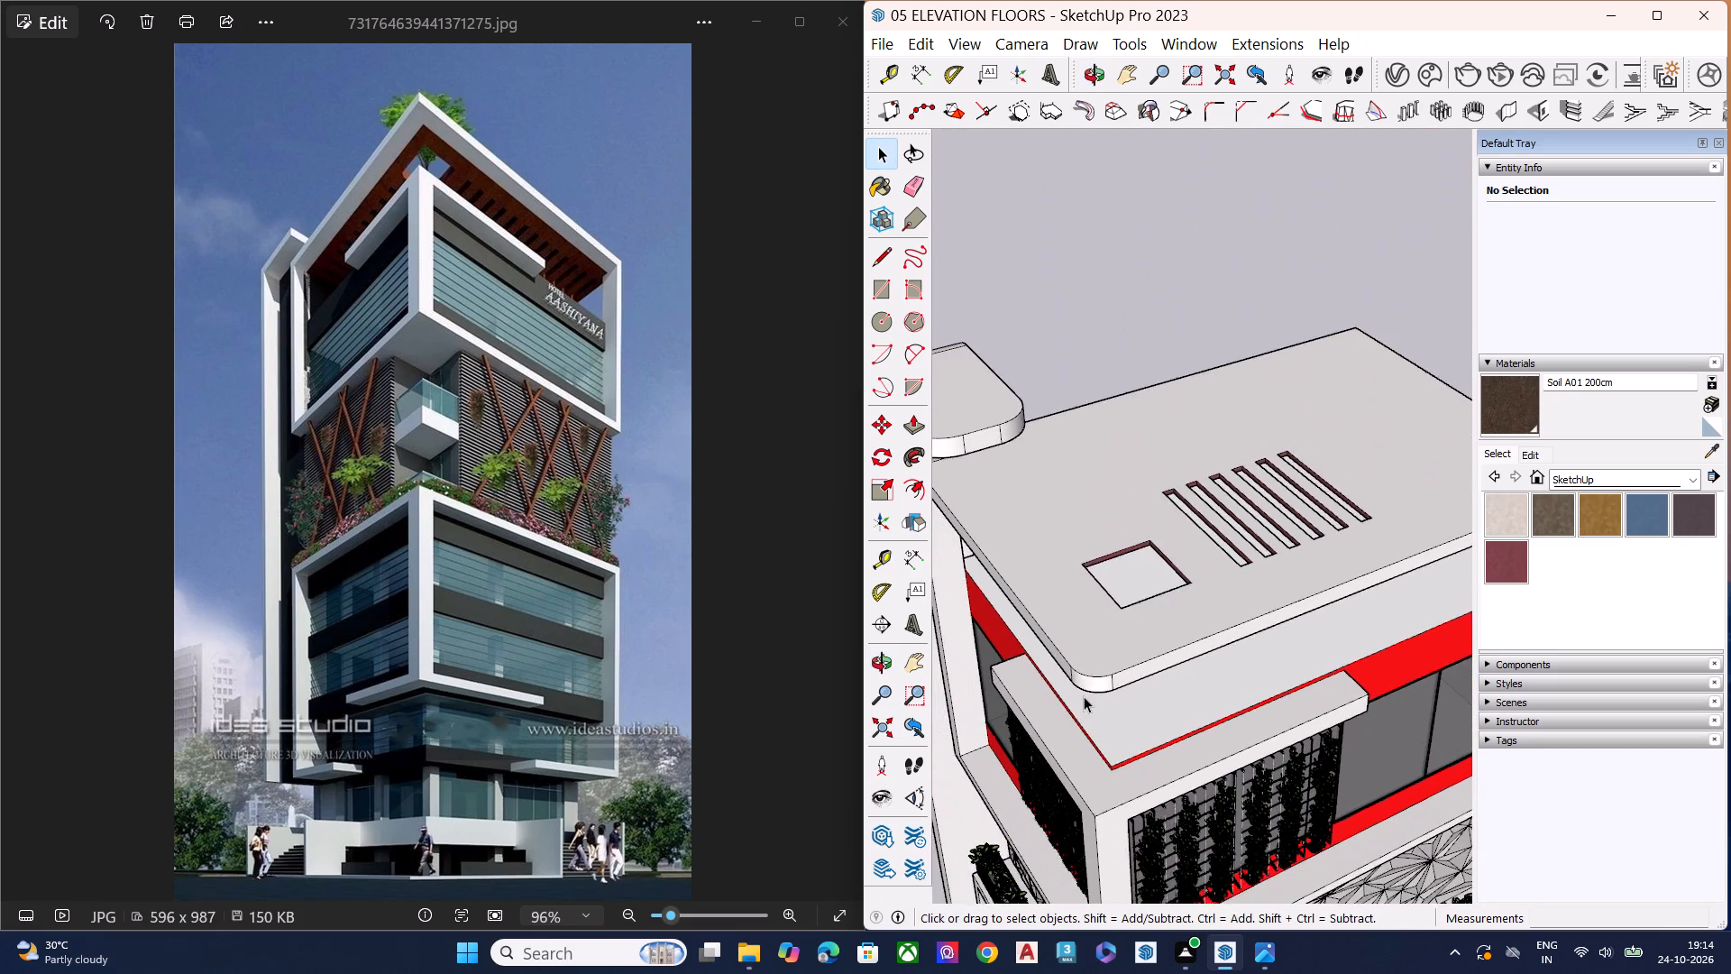
# Draw a tangent two-point arc of about 2' 5 9/16" radius across the top-floor frame's outer upper corner.
pyautogui.scroll(-8, 1084, 697)
pyautogui.scroll(-7, 1191, 634)
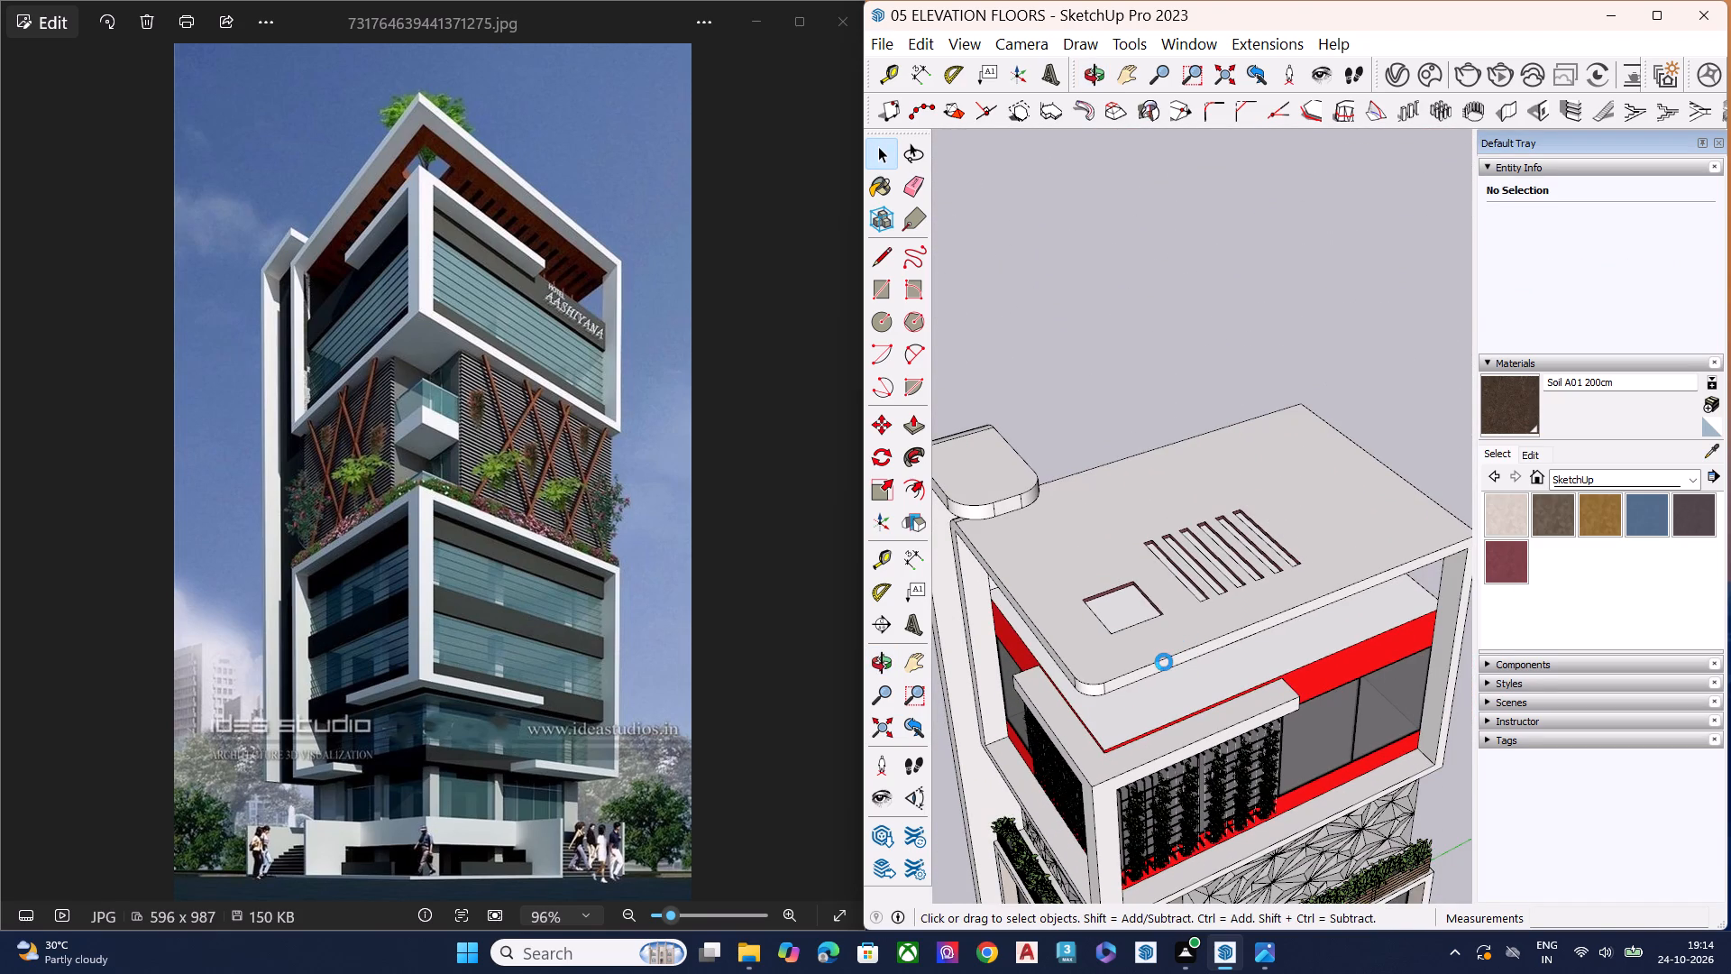
pyautogui.scroll(-6, 1160, 665)
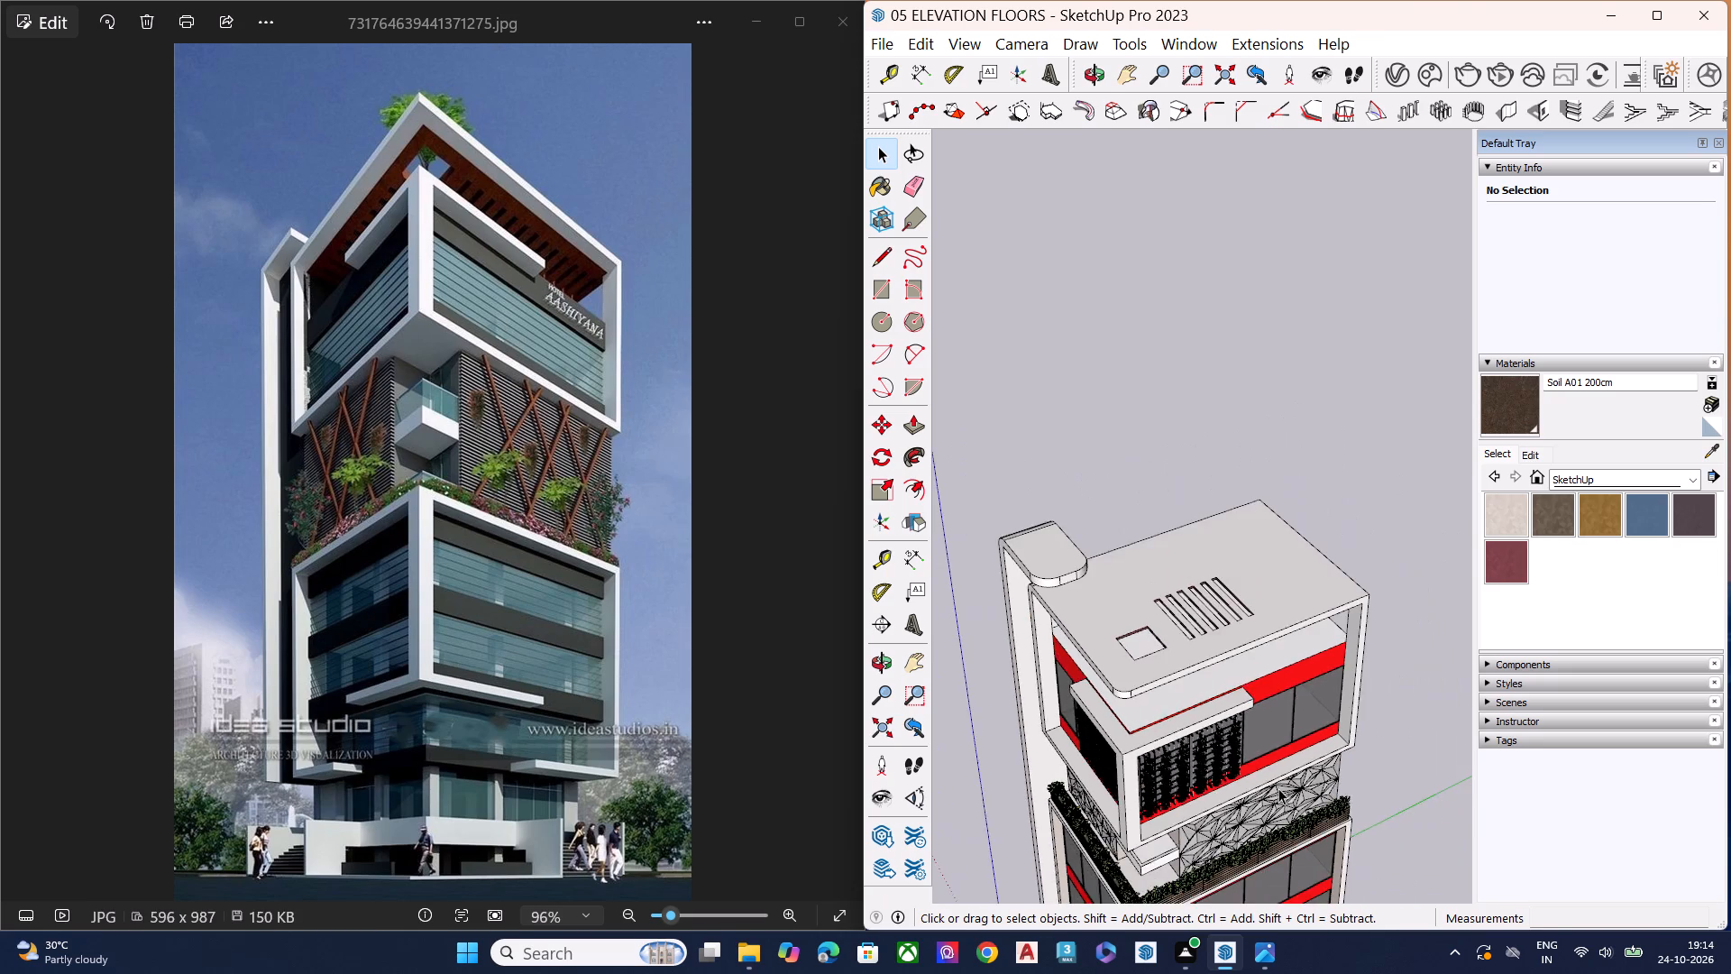
pyautogui.moveTo(1278, 788); pyautogui.dragTo(918, 549, button='middle')
pyautogui.scroll(9, 1218, 569)
pyautogui.moveTo(1265, 608); pyautogui.dragTo(1239, 727, button='middle')
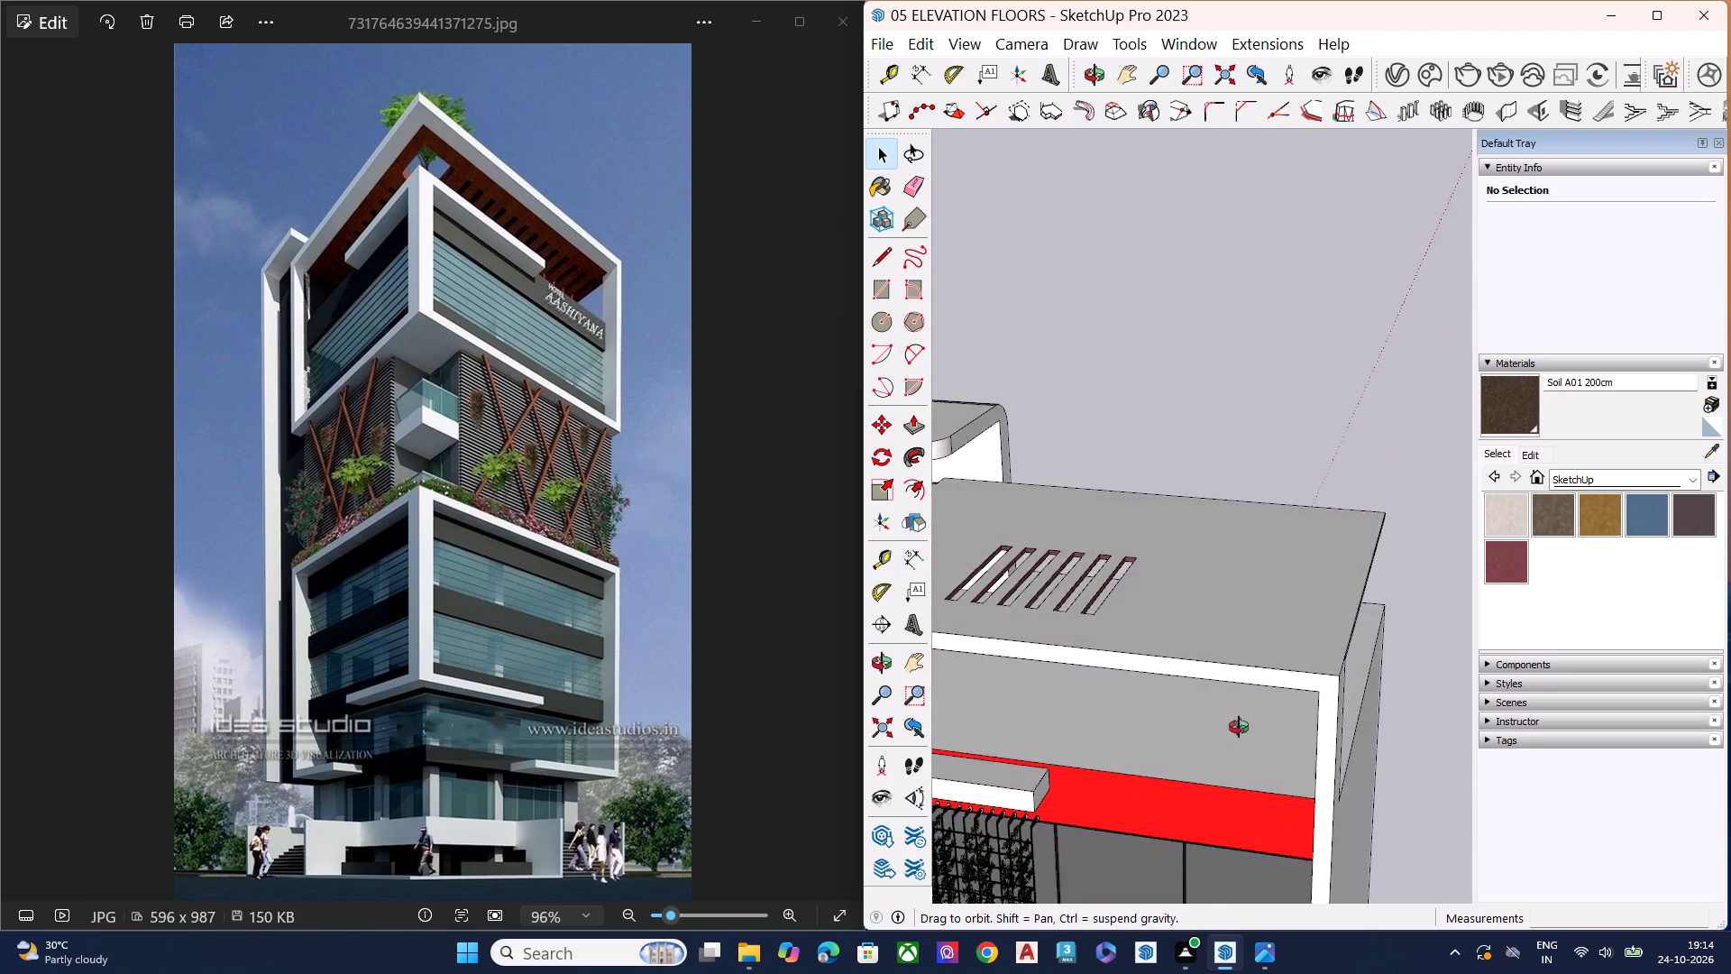
pyautogui.moveTo(1239, 727); pyautogui.dragTo(1353, 708, button='middle')
pyautogui.scroll(2, 1333, 713)
pyautogui.press('space')
pyautogui.scroll(-1, 1353, 708)
pyautogui.scroll(1, 1353, 708)
pyautogui.scroll(-1, 1353, 708)
pyautogui.scroll(2, 1354, 708)
pyautogui.scroll(-1, 1364, 709)
pyautogui.scroll(2, 1369, 710)
pyautogui.moveTo(1289, 620); pyautogui.dragTo(1164, 492, button='middle')
pyautogui.scroll(7, 1167, 493)
pyautogui.scroll(-7, 1139, 601)
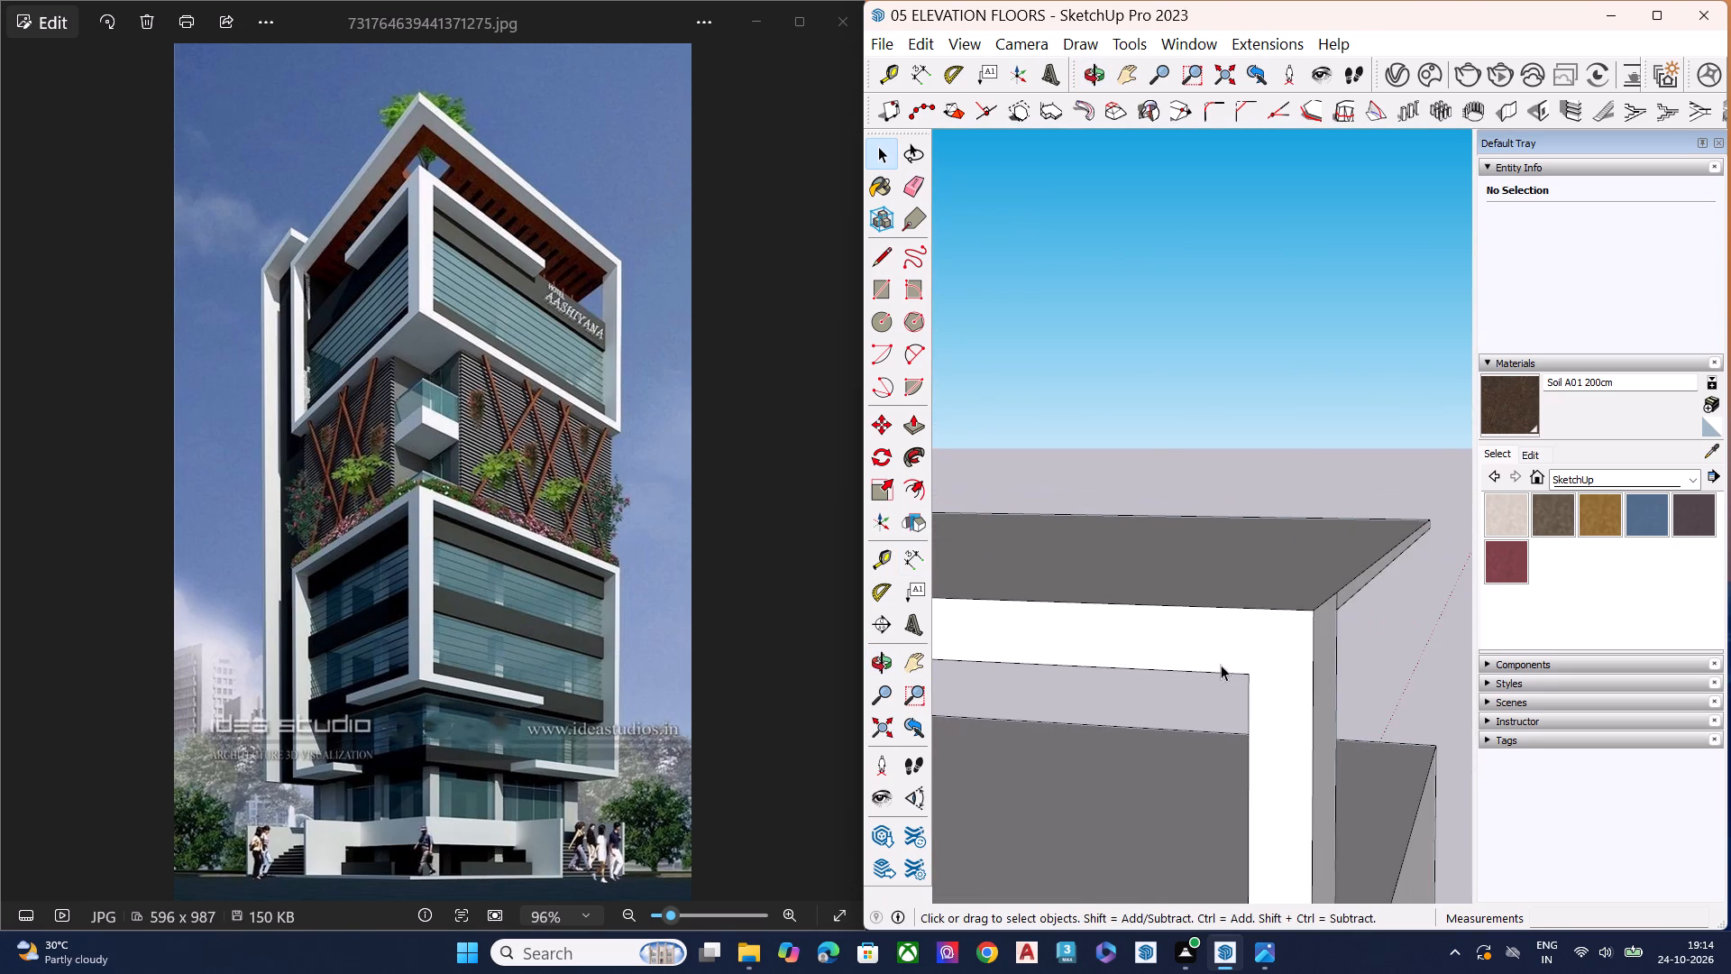
pyautogui.moveTo(1230, 645); pyautogui.dragTo(1261, 611, button='middle')
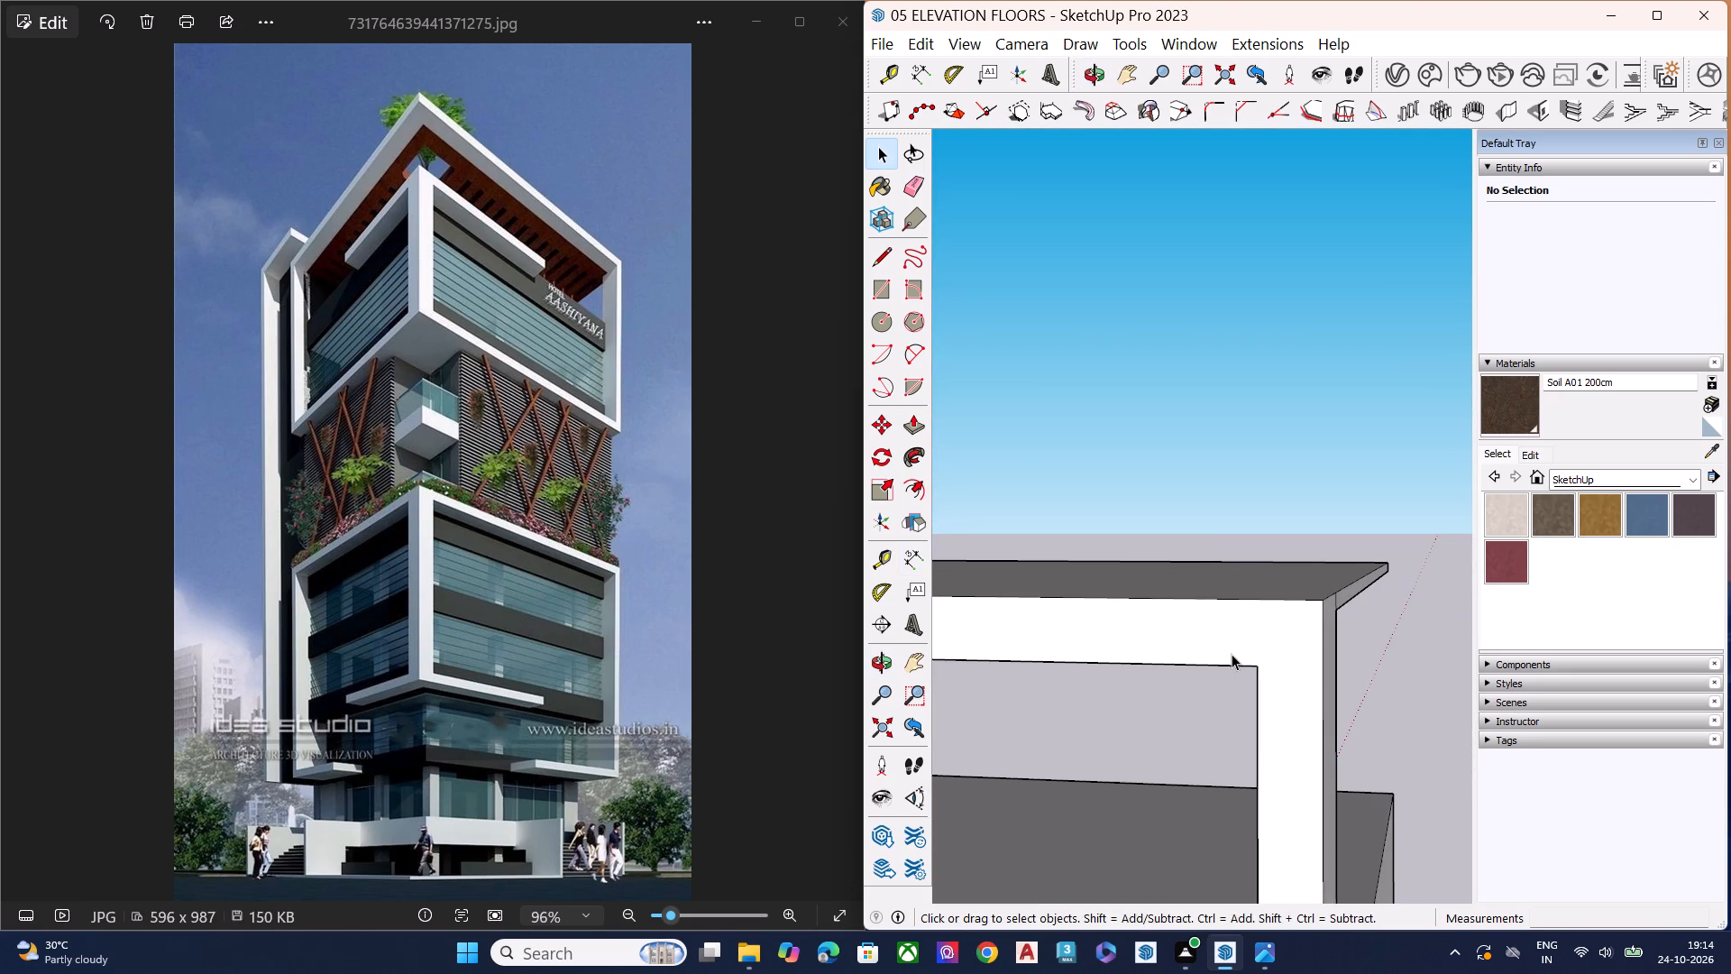
pyautogui.press('a')
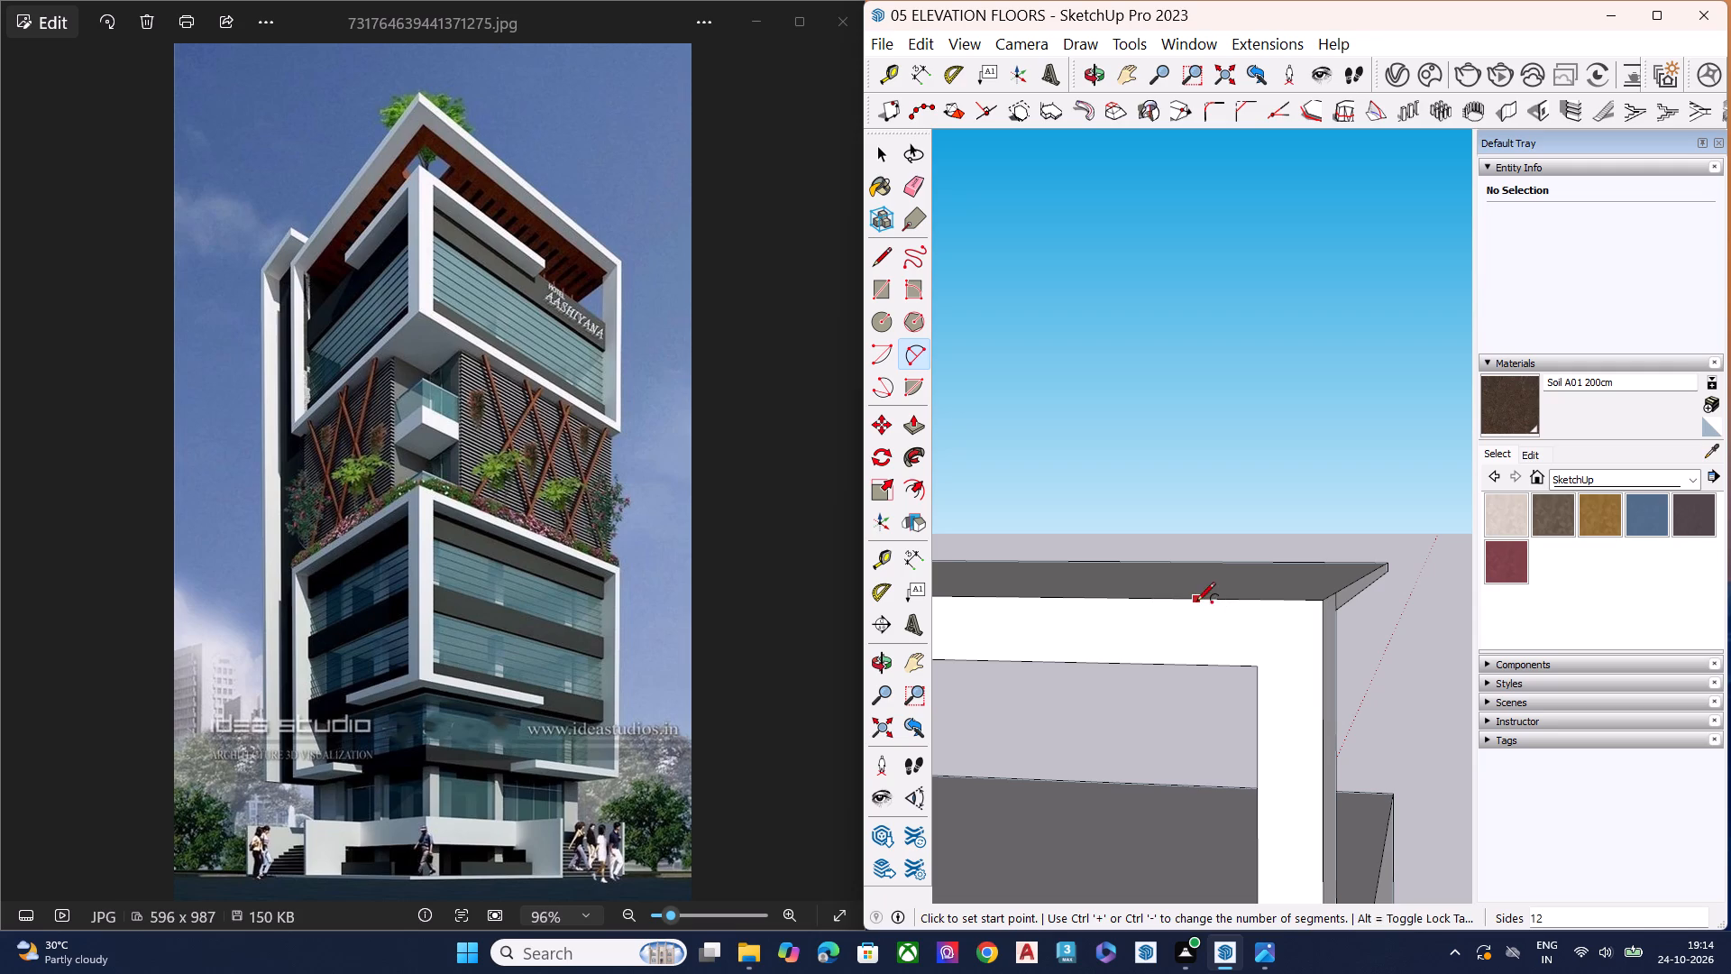
pyautogui.click(1196, 602)
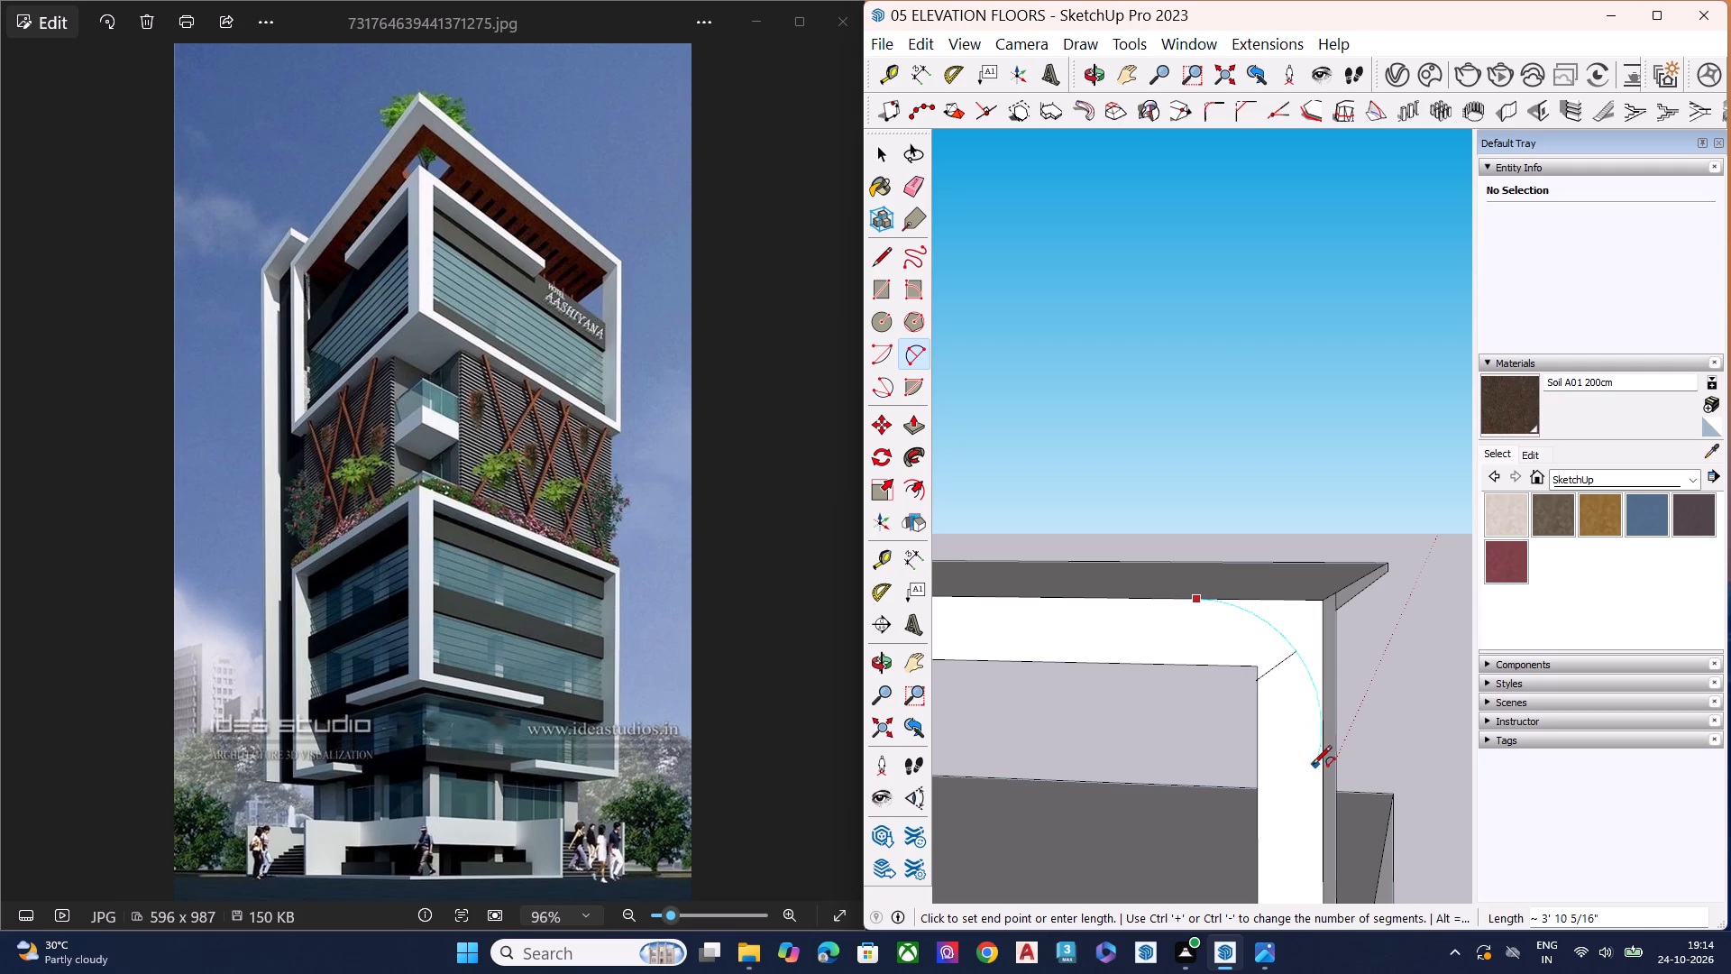
pyautogui.click(1325, 703)
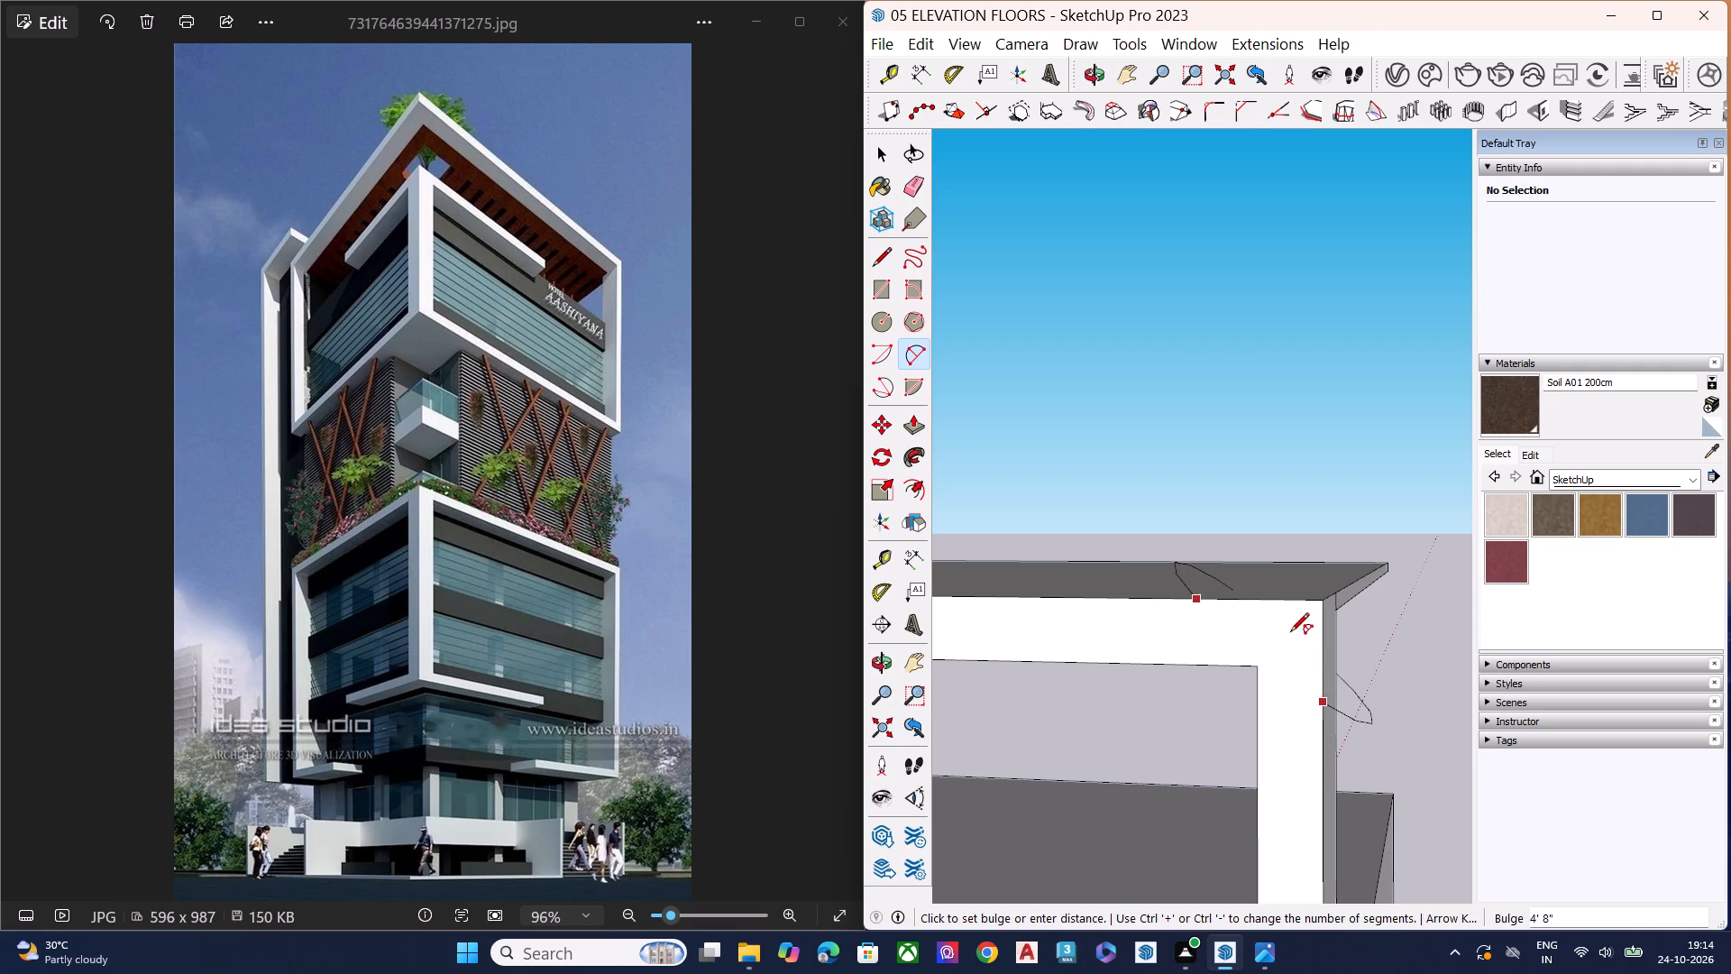
pyautogui.scroll(1, 1275, 650)
pyautogui.scroll(-3, 1275, 650)
pyautogui.scroll(3, 1275, 650)
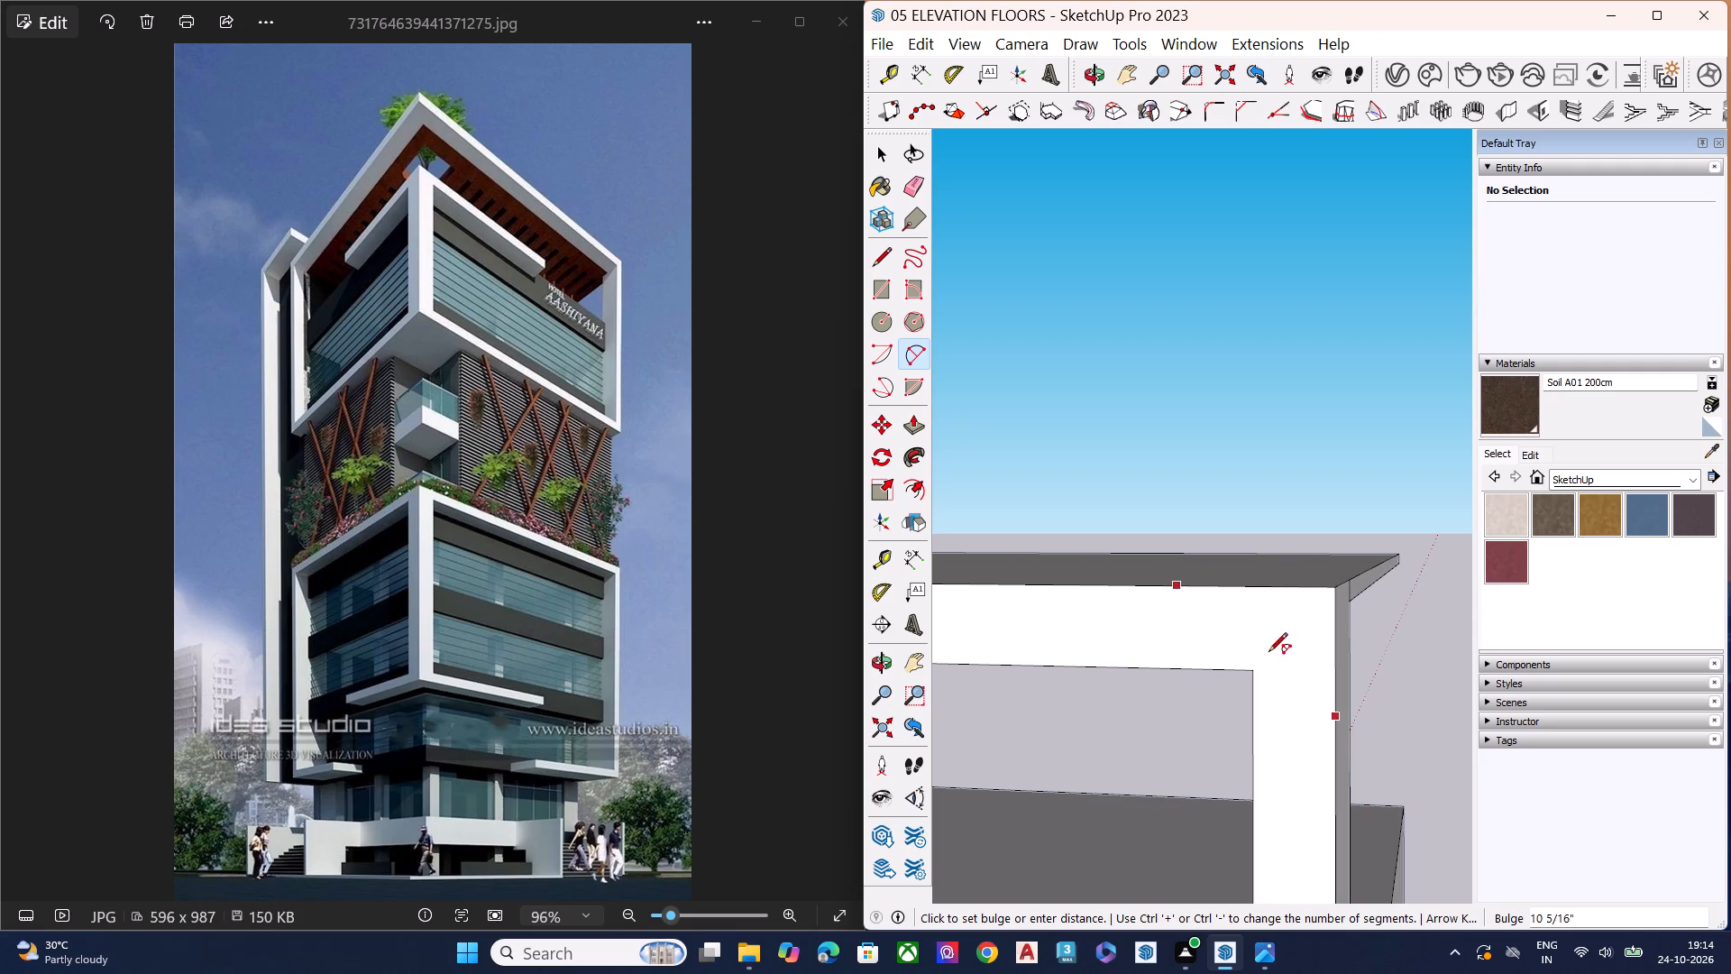
pyautogui.scroll(2, 1274, 667)
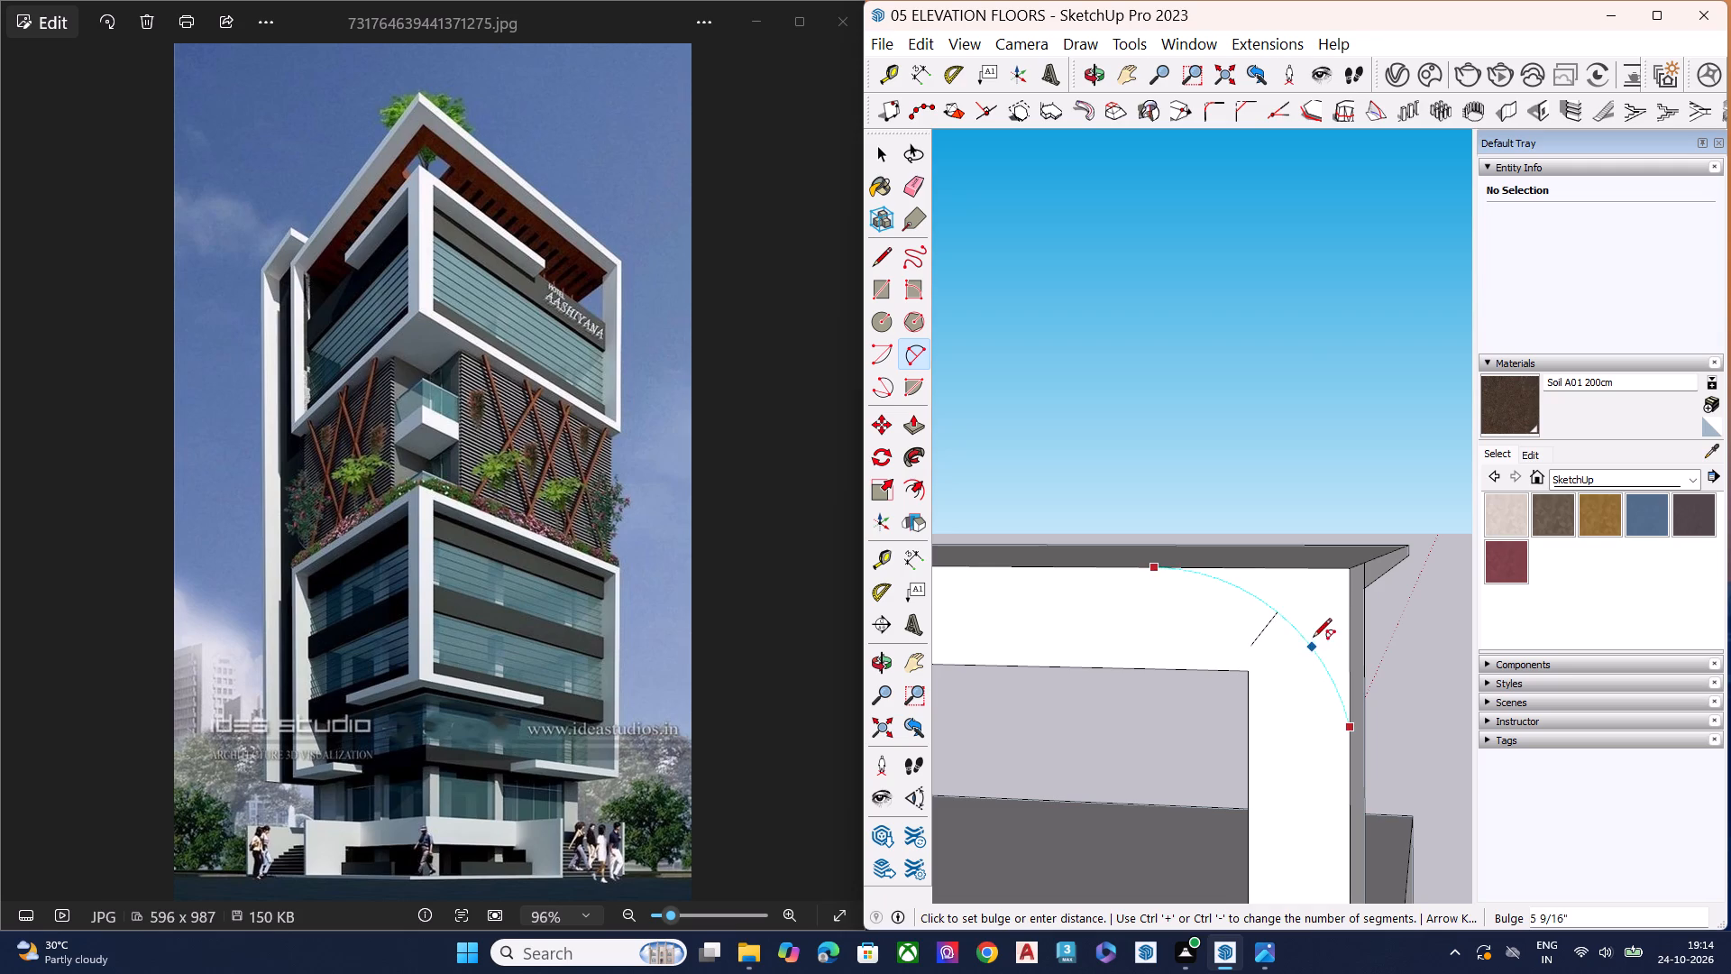
pyautogui.click(1315, 637)
pyautogui.press('space')
# Set the top-floor frame's corner arc to 24 segments.
pyautogui.click(1307, 645)
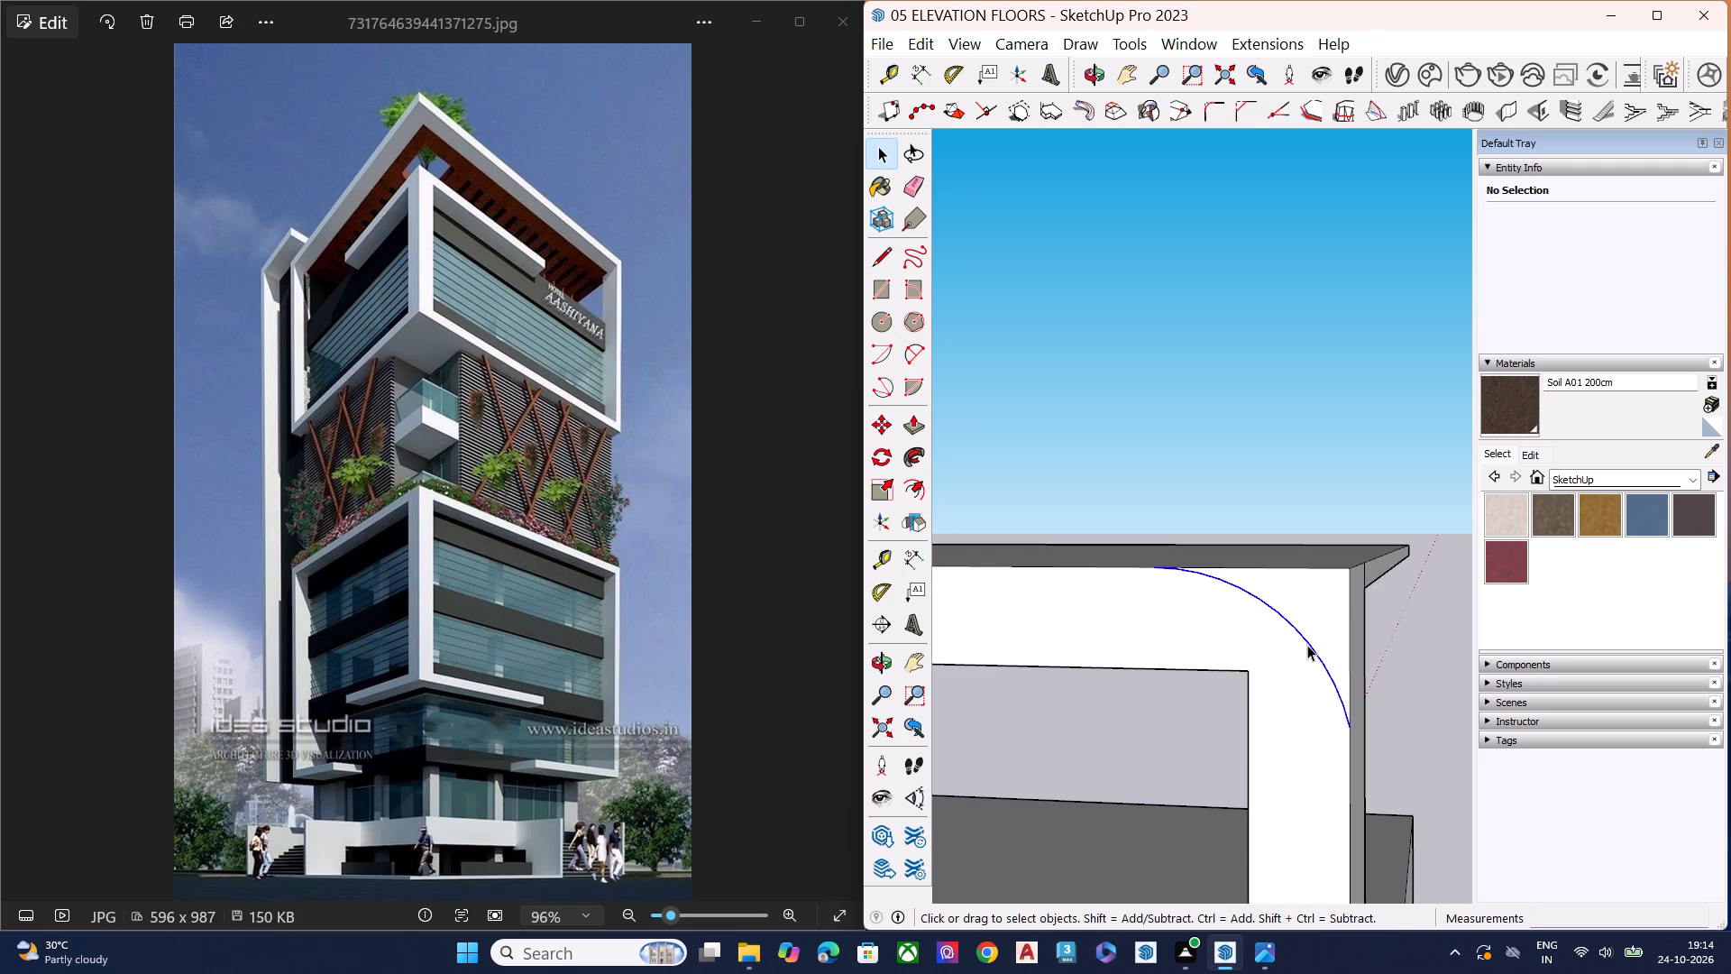
pyautogui.click(1677, 271)
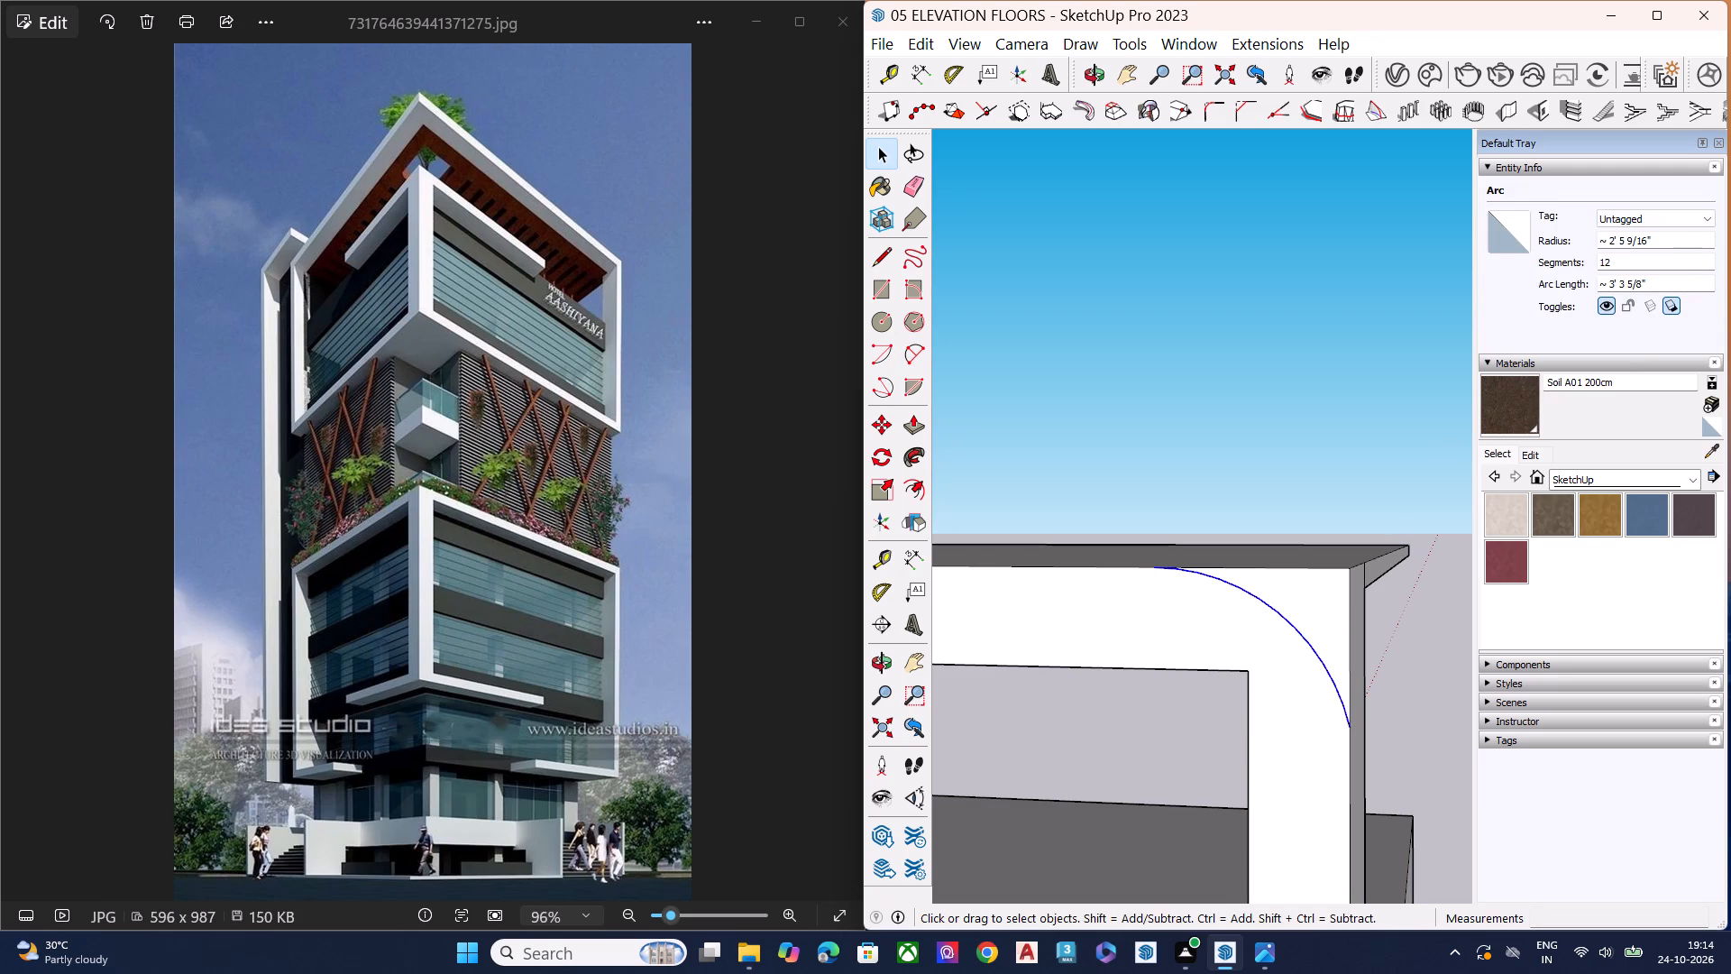
pyautogui.click(1681, 262)
pyautogui.press('BackSpace')
pyautogui.press('BackSpace')
pyautogui.press('BackSpace')
pyautogui.write('24')
pyautogui.press('Return')
# Push the face outside the arc back about 3' 1/8" through the frame's depth to round off its corner.
pyautogui.click(1314, 621)
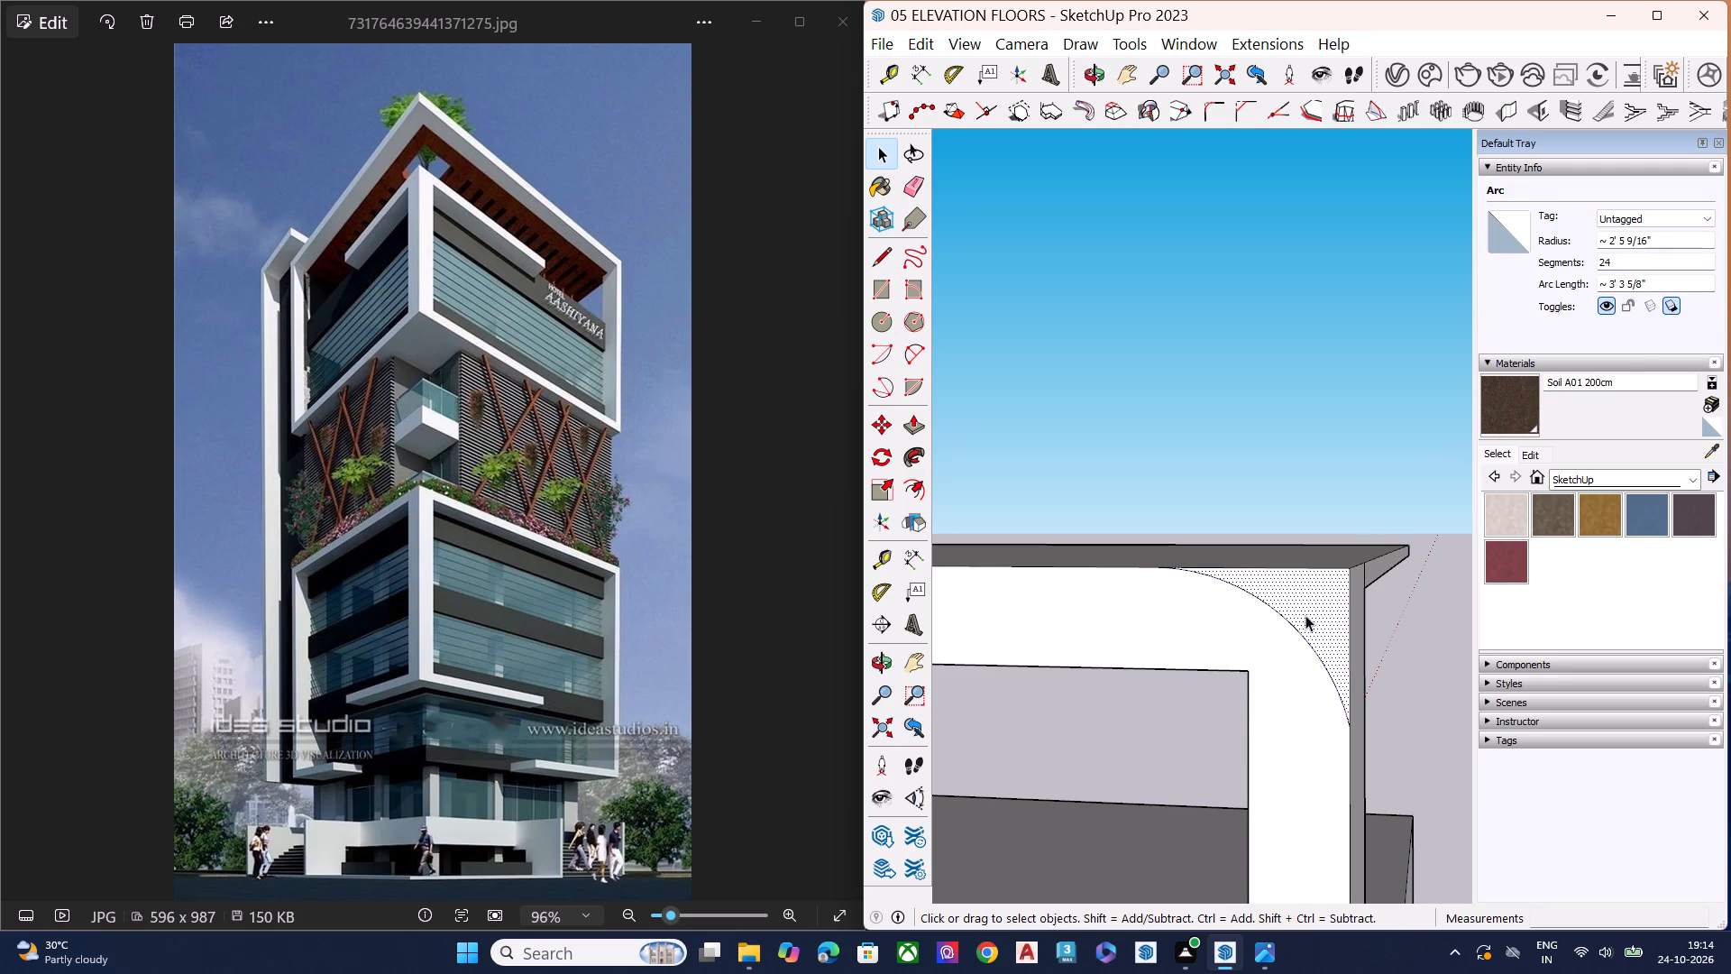
pyautogui.press('p')
pyautogui.click(1299, 607)
pyautogui.click(1371, 569)
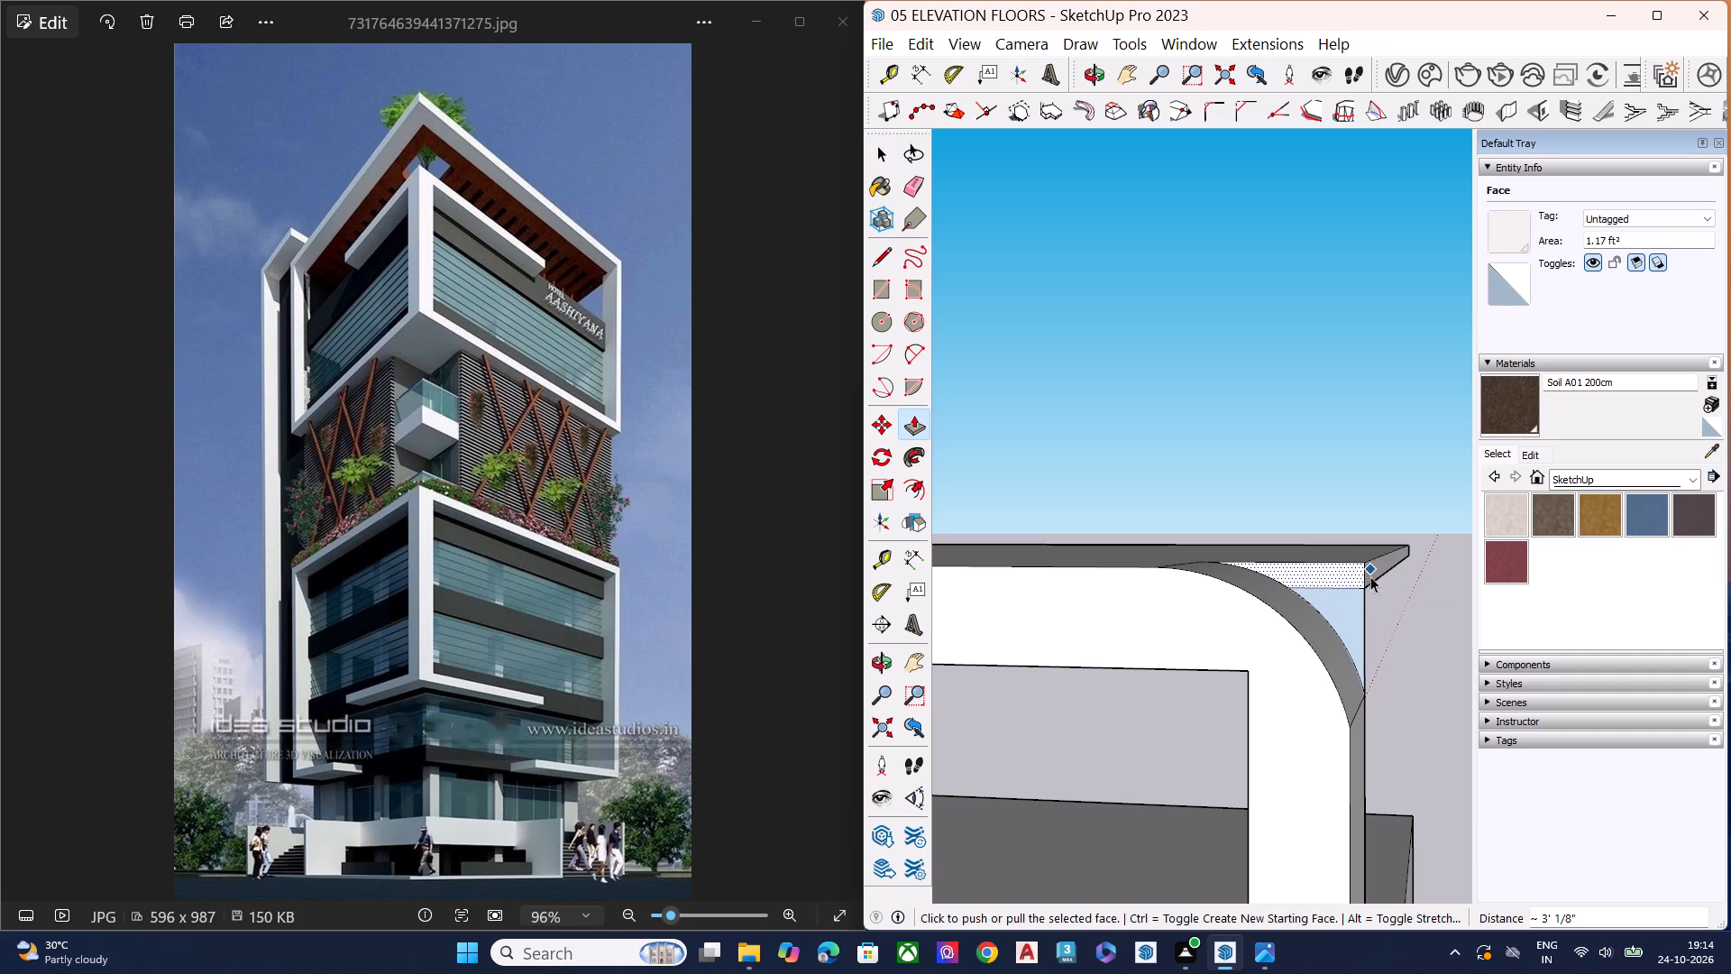
pyautogui.press('space')
# Delete the leftover face behind the rounded frame corner and the loose vertical edge beneath the roof slab's corner.
pyautogui.moveTo(1341, 602); pyautogui.dragTo(1101, 699, button='middle')
pyautogui.scroll(-6, 1142, 543)
pyautogui.moveTo(1289, 574); pyautogui.dragTo(1148, 799, button='middle')
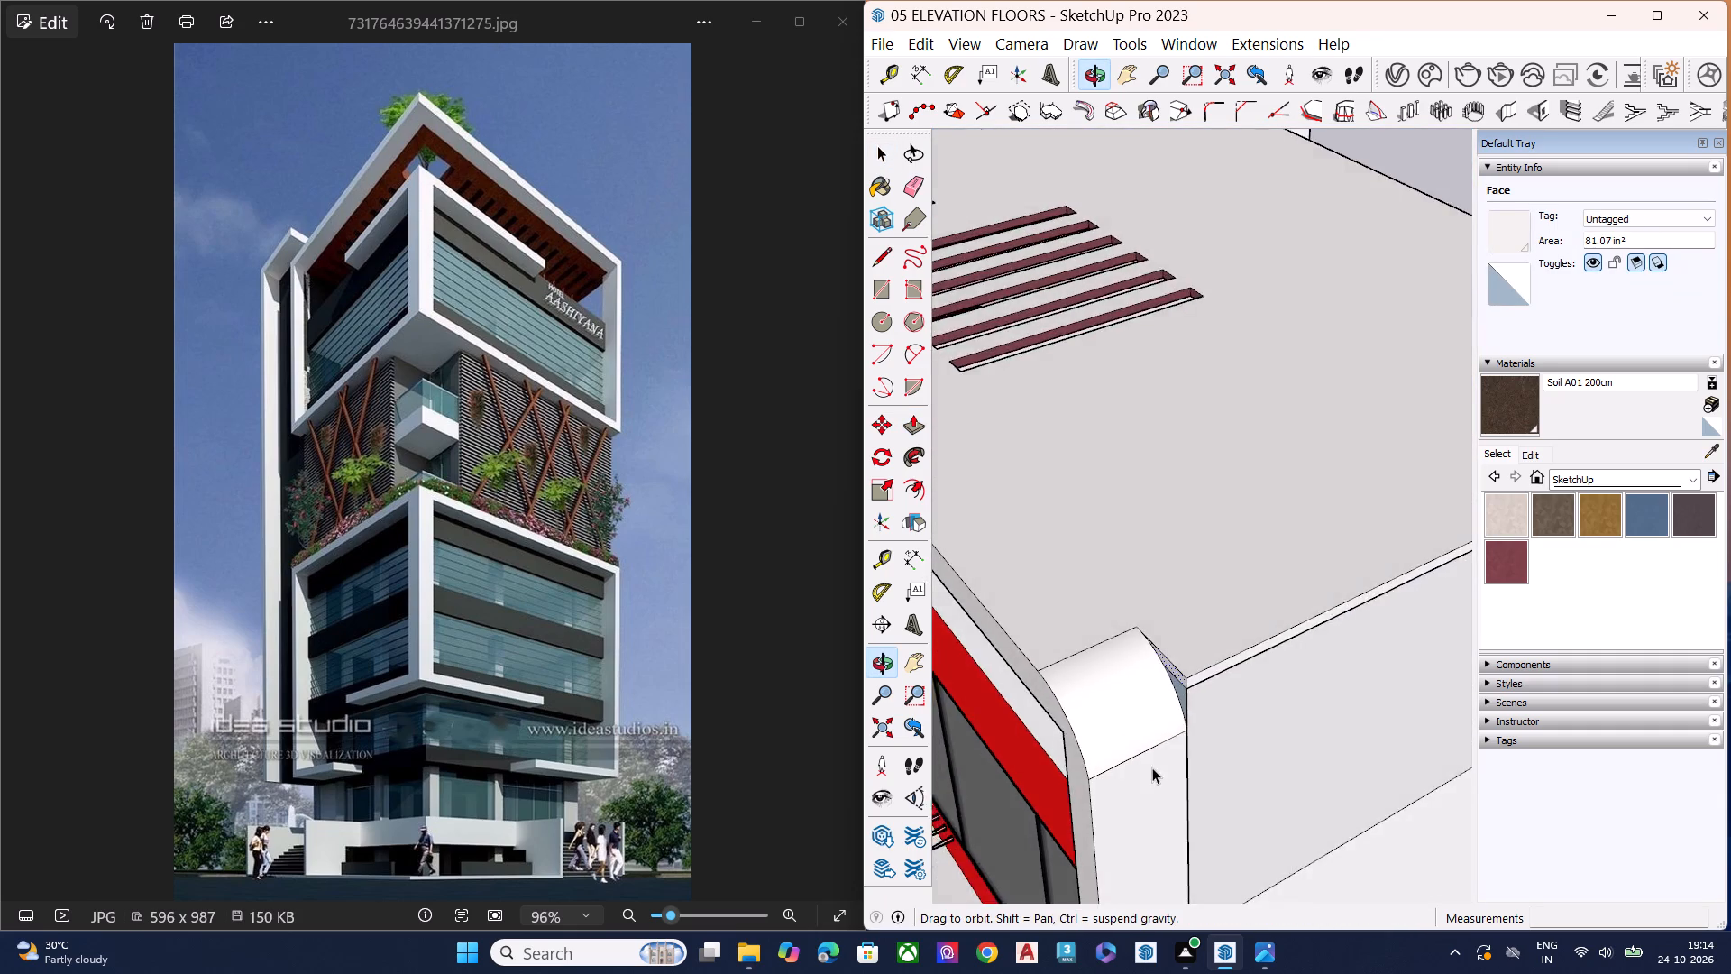
pyautogui.scroll(14, 1160, 610)
pyautogui.click(1203, 804)
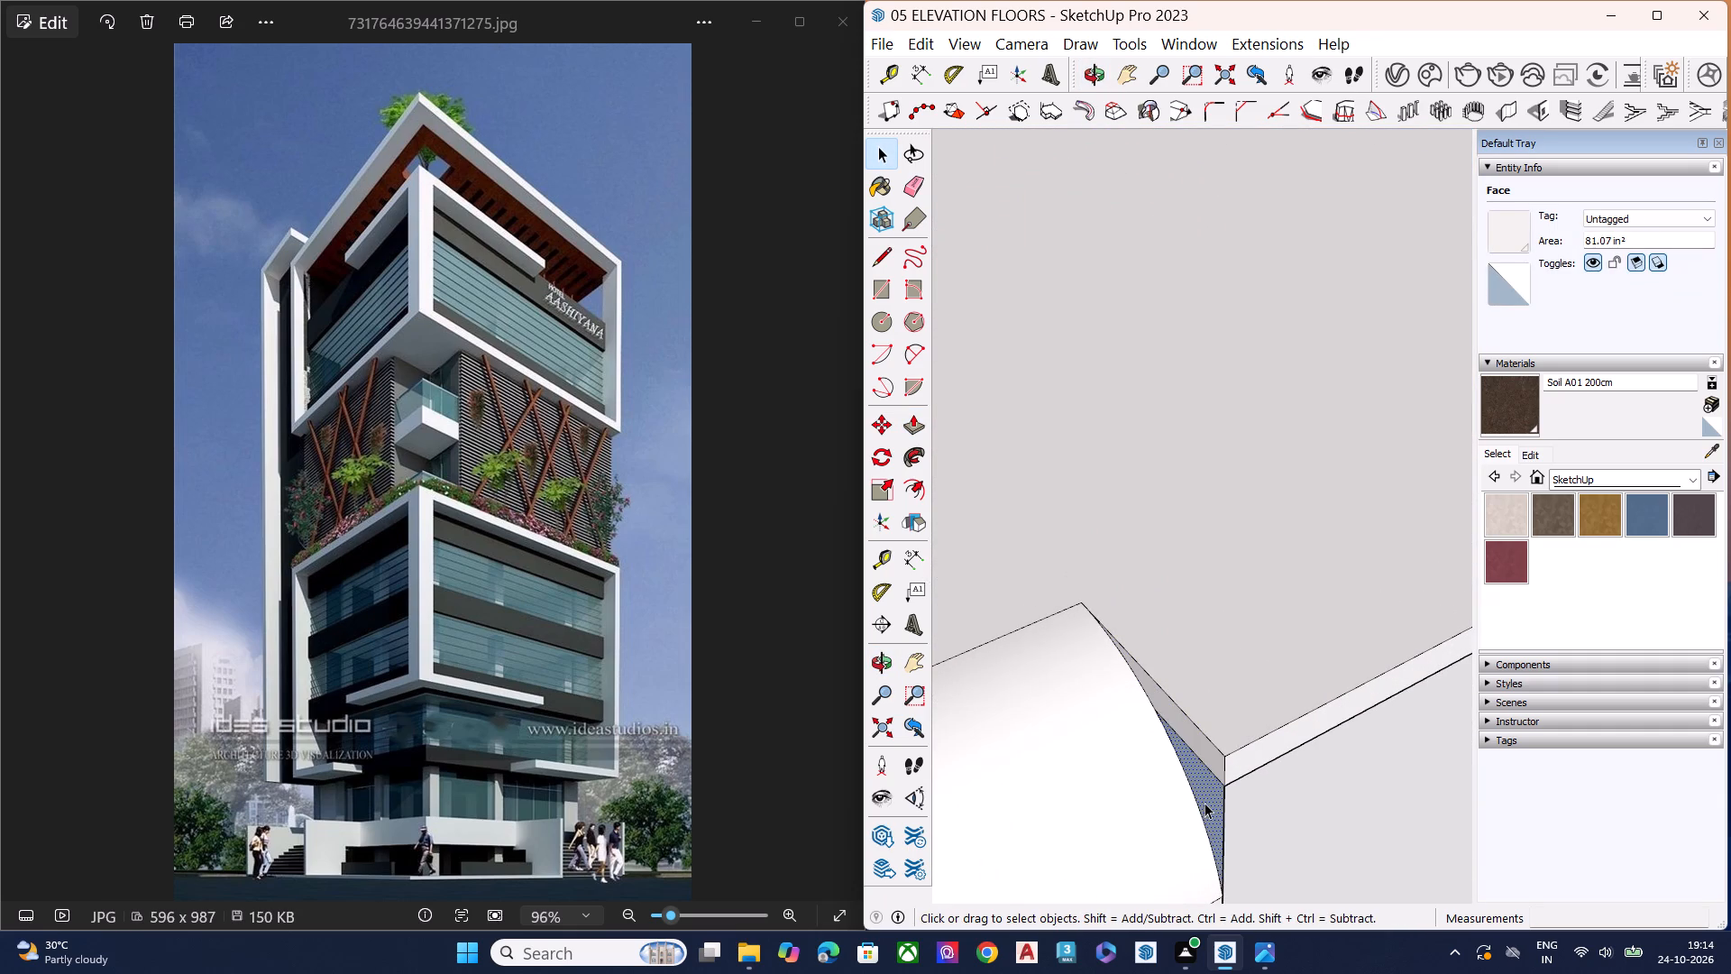
pyautogui.press('Delete')
pyautogui.moveTo(1214, 757); pyautogui.dragTo(1240, 650, button='middle')
pyautogui.scroll(3, 1243, 669)
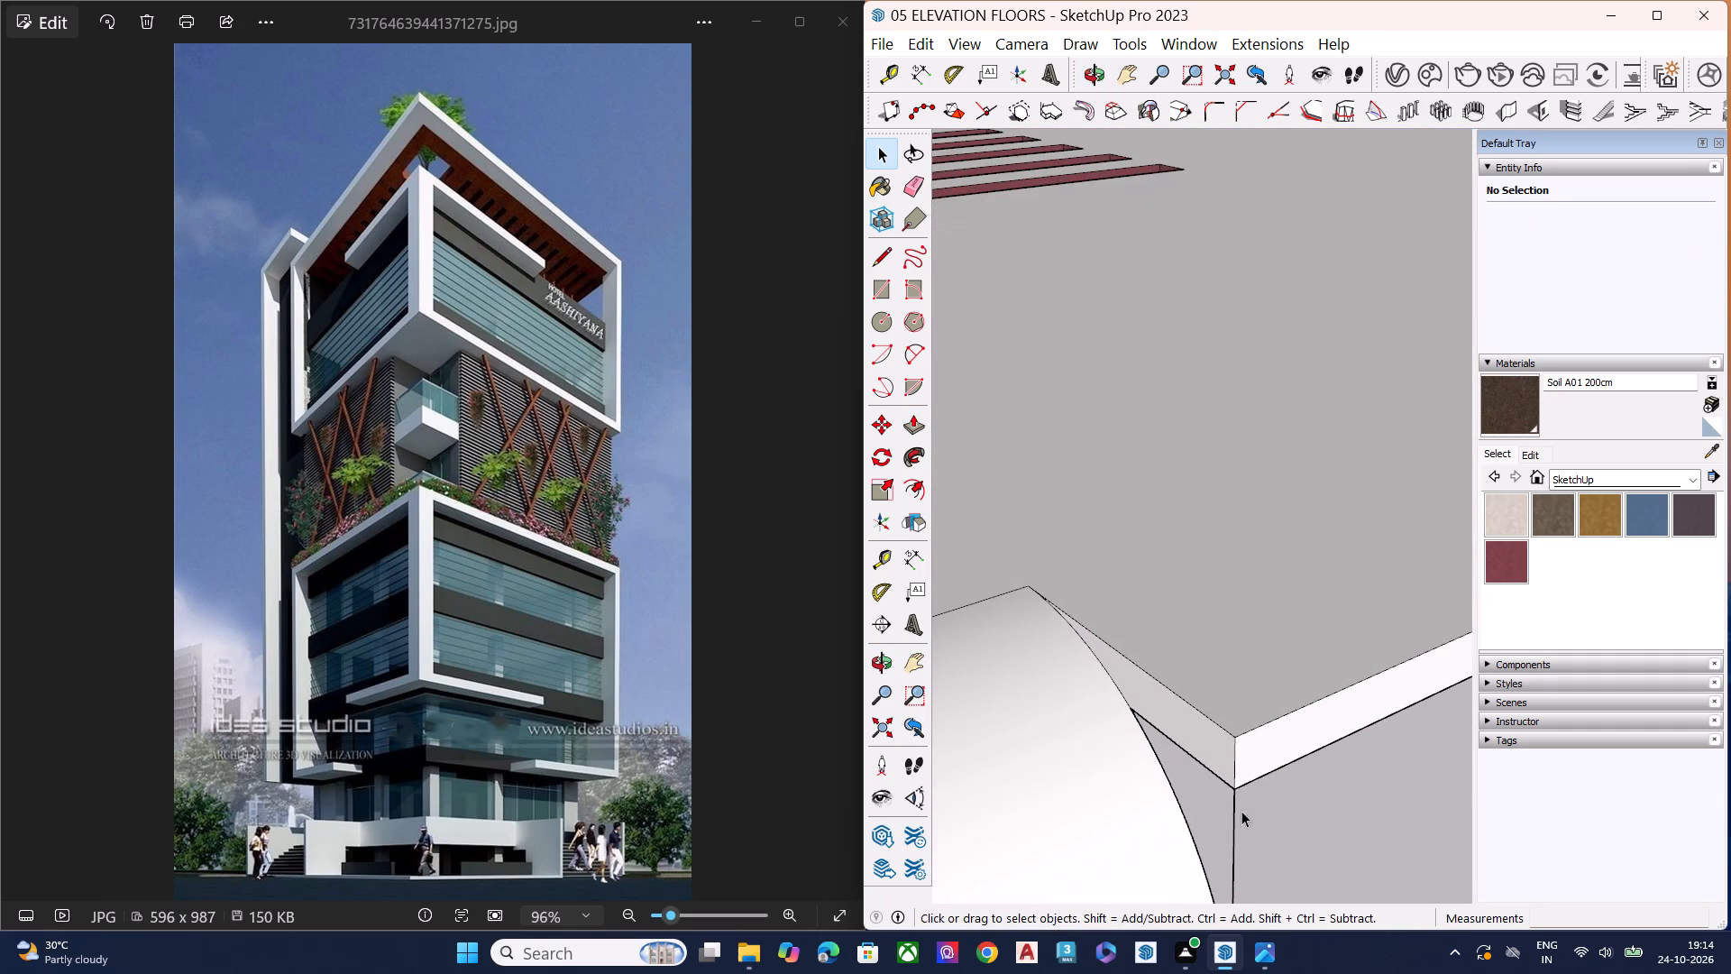
pyautogui.click(1233, 827)
pyautogui.press('Delete')
# Draw a two-point arc of about 2 3/16" radius across the thickness of the projecting slab edge beside the rounded frame corner.
pyautogui.scroll(-7, 1110, 575)
pyautogui.moveTo(1147, 653); pyautogui.dragTo(1206, 586, button='middle')
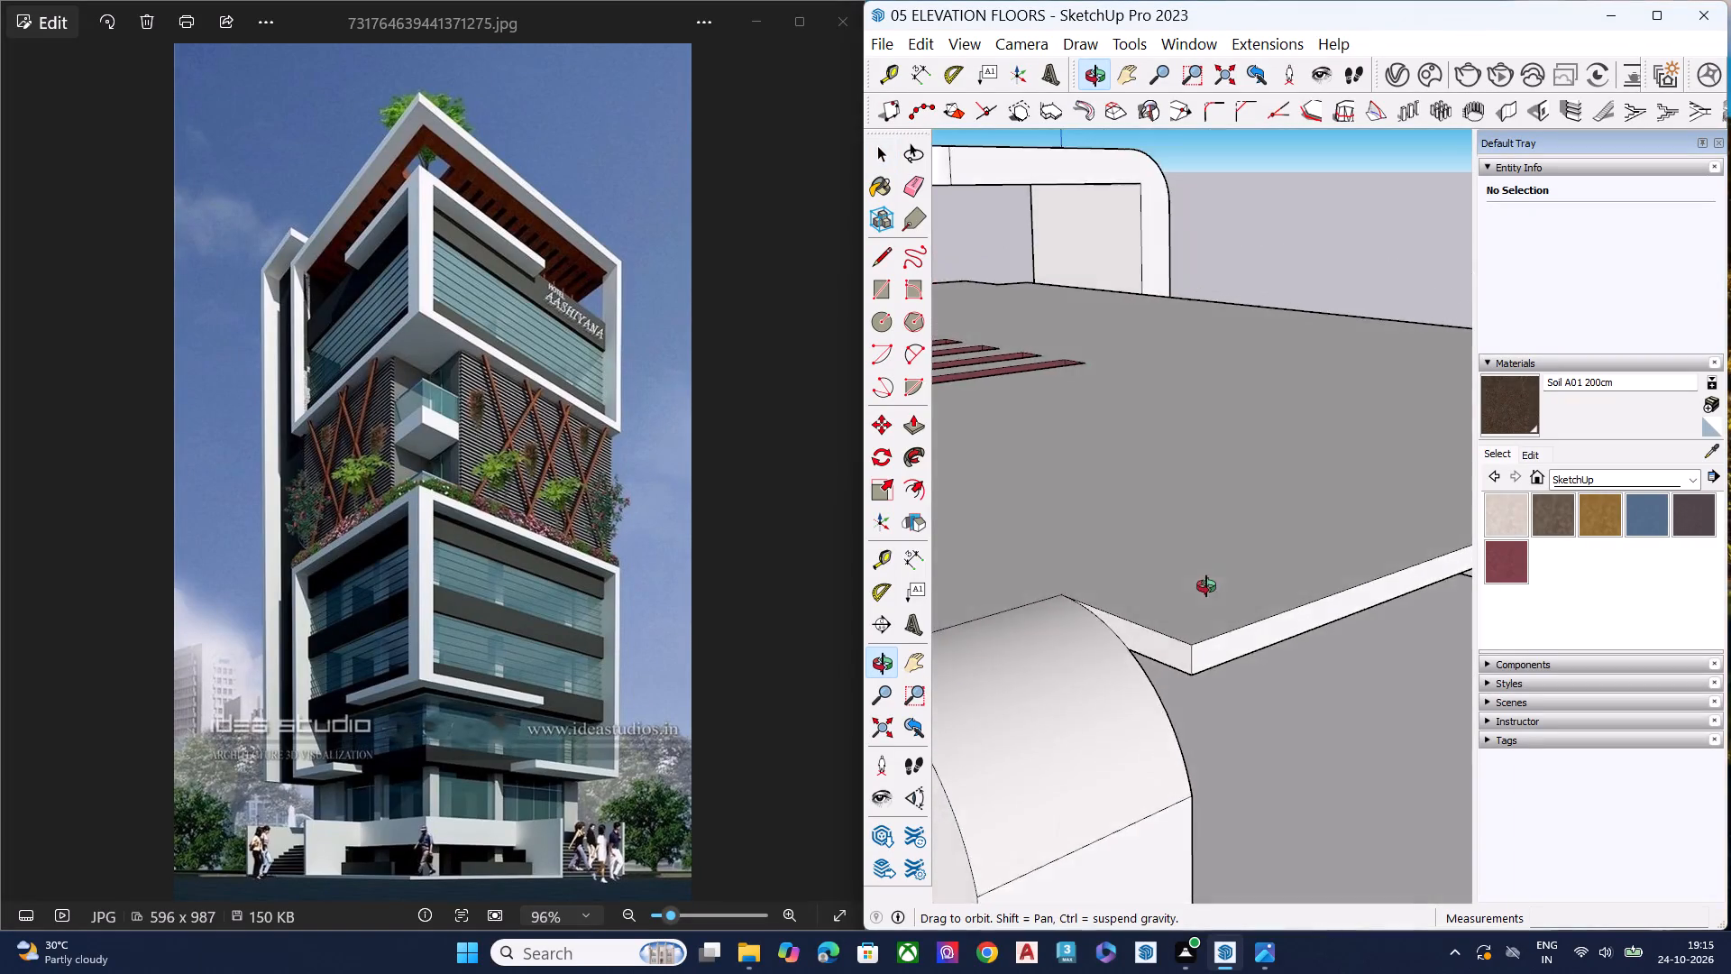
pyautogui.moveTo(1206, 586); pyautogui.dragTo(1131, 762, button='middle')
pyautogui.press('a')
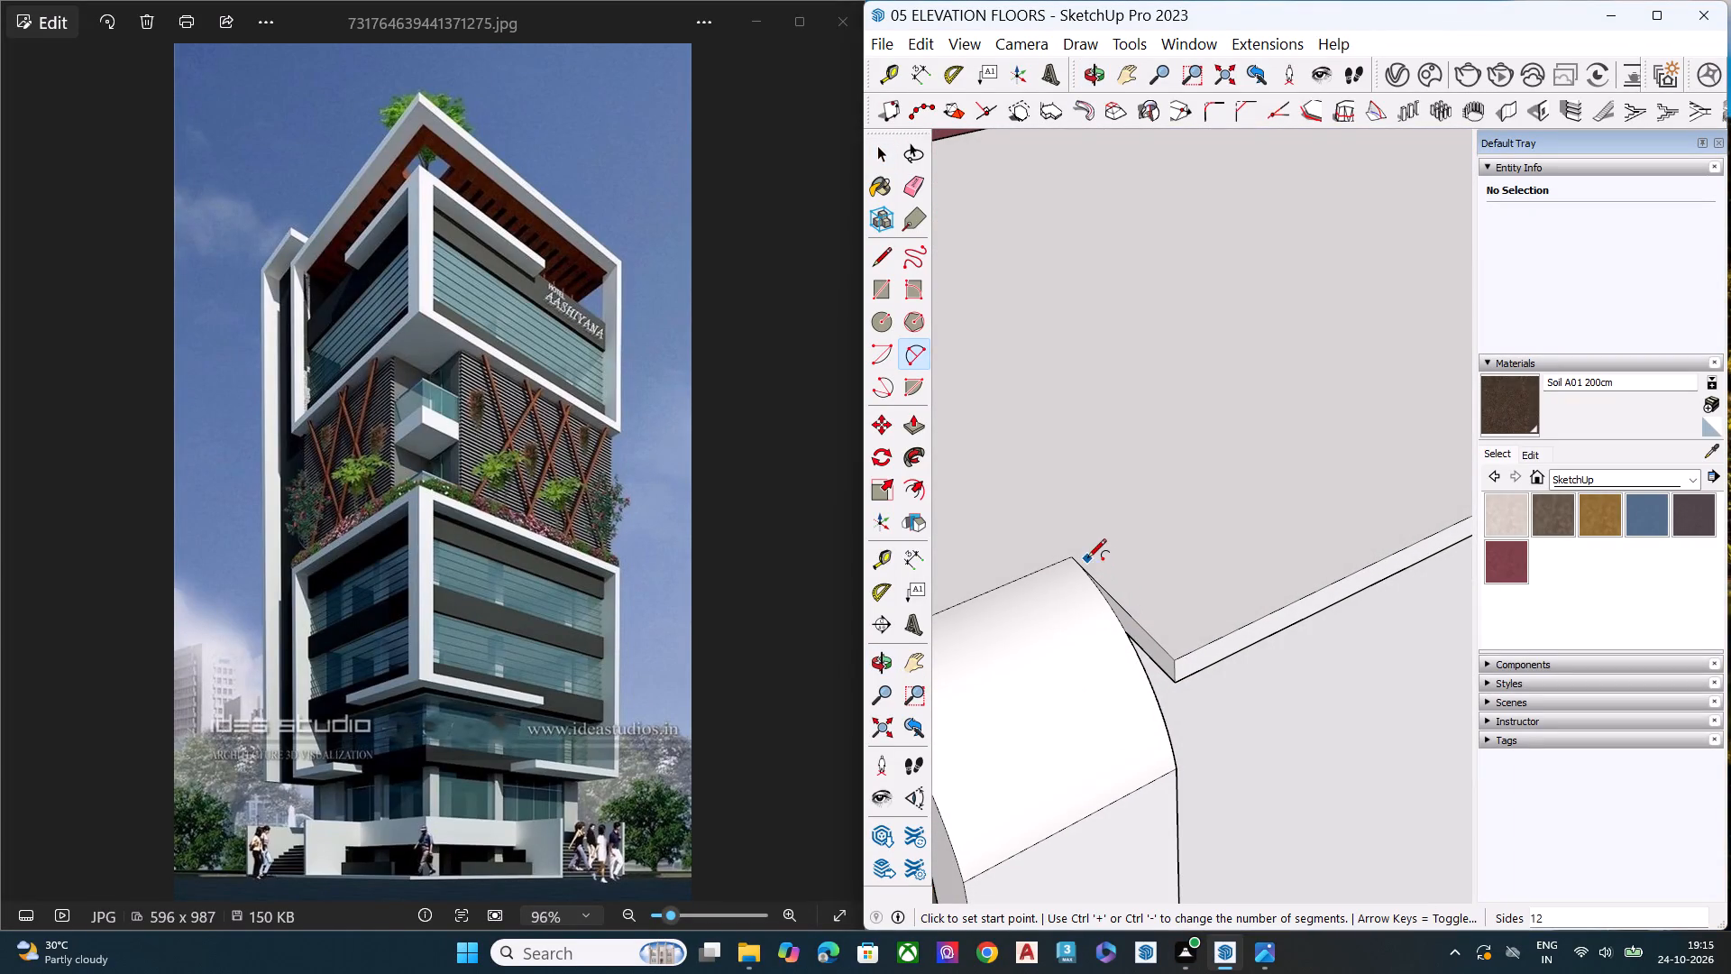
pyautogui.moveTo(1169, 673); pyautogui.dragTo(1259, 455, button='middle')
pyautogui.scroll(1, 1167, 640)
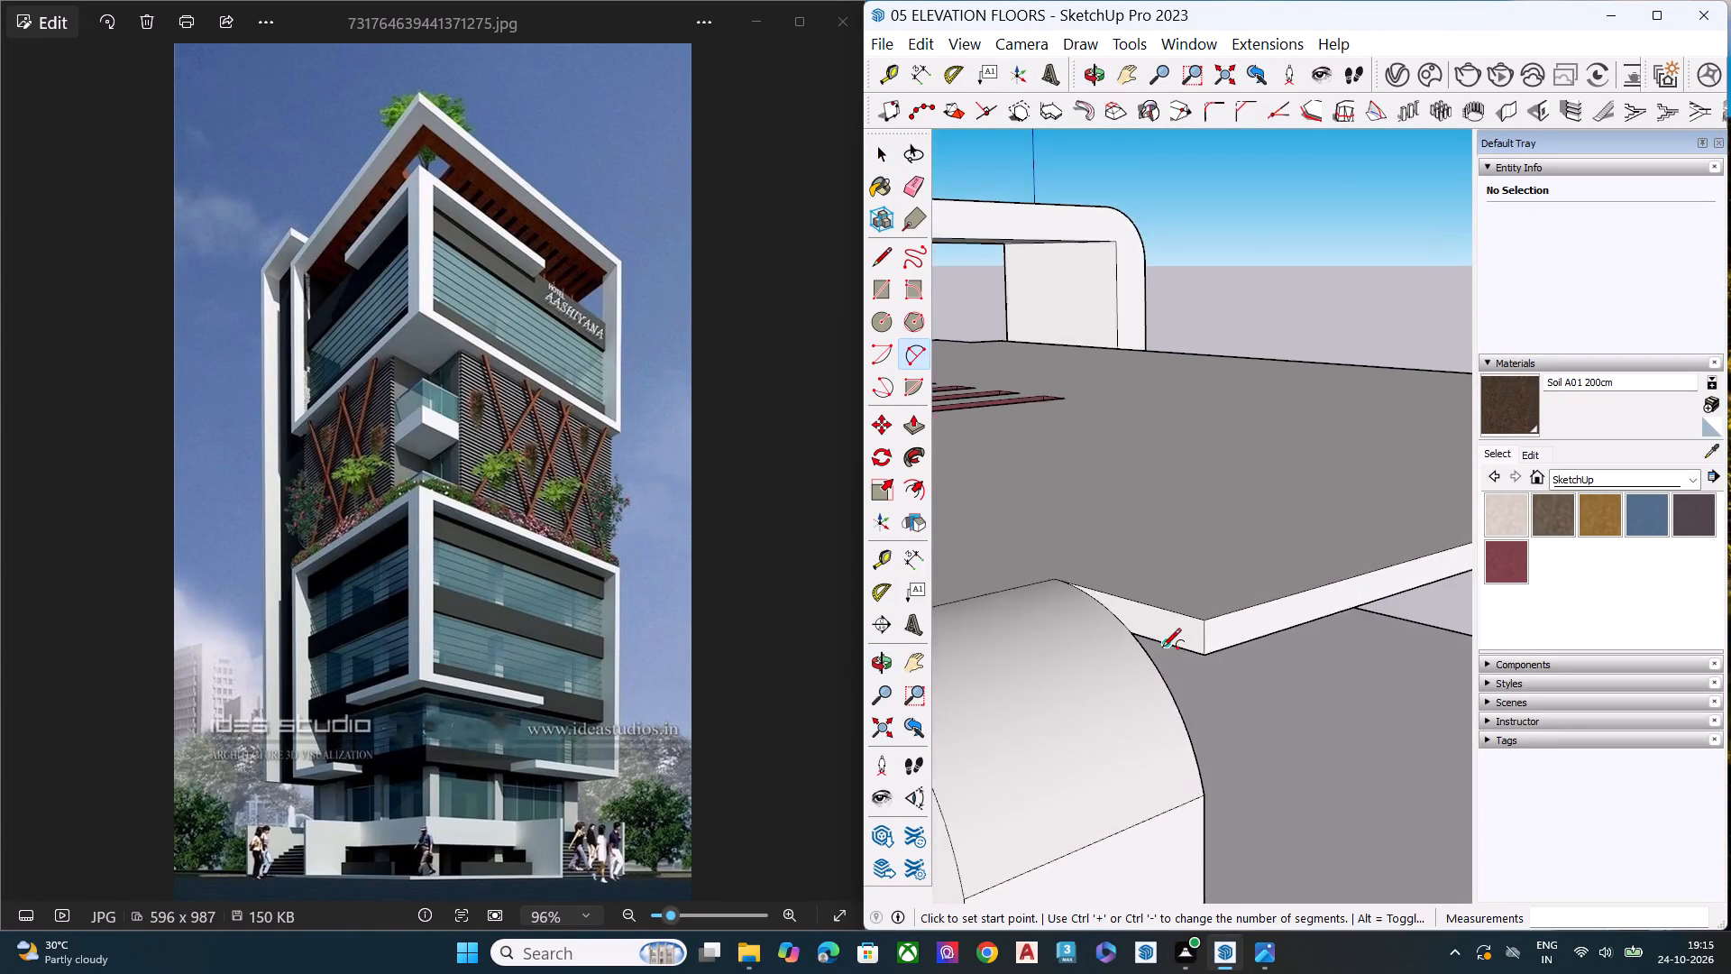
pyautogui.scroll(-1, 1162, 648)
pyautogui.scroll(7, 1162, 648)
pyautogui.scroll(-7, 1150, 618)
pyautogui.moveTo(1134, 670); pyautogui.dragTo(1400, 596, button='middle')
pyautogui.scroll(-1, 1400, 595)
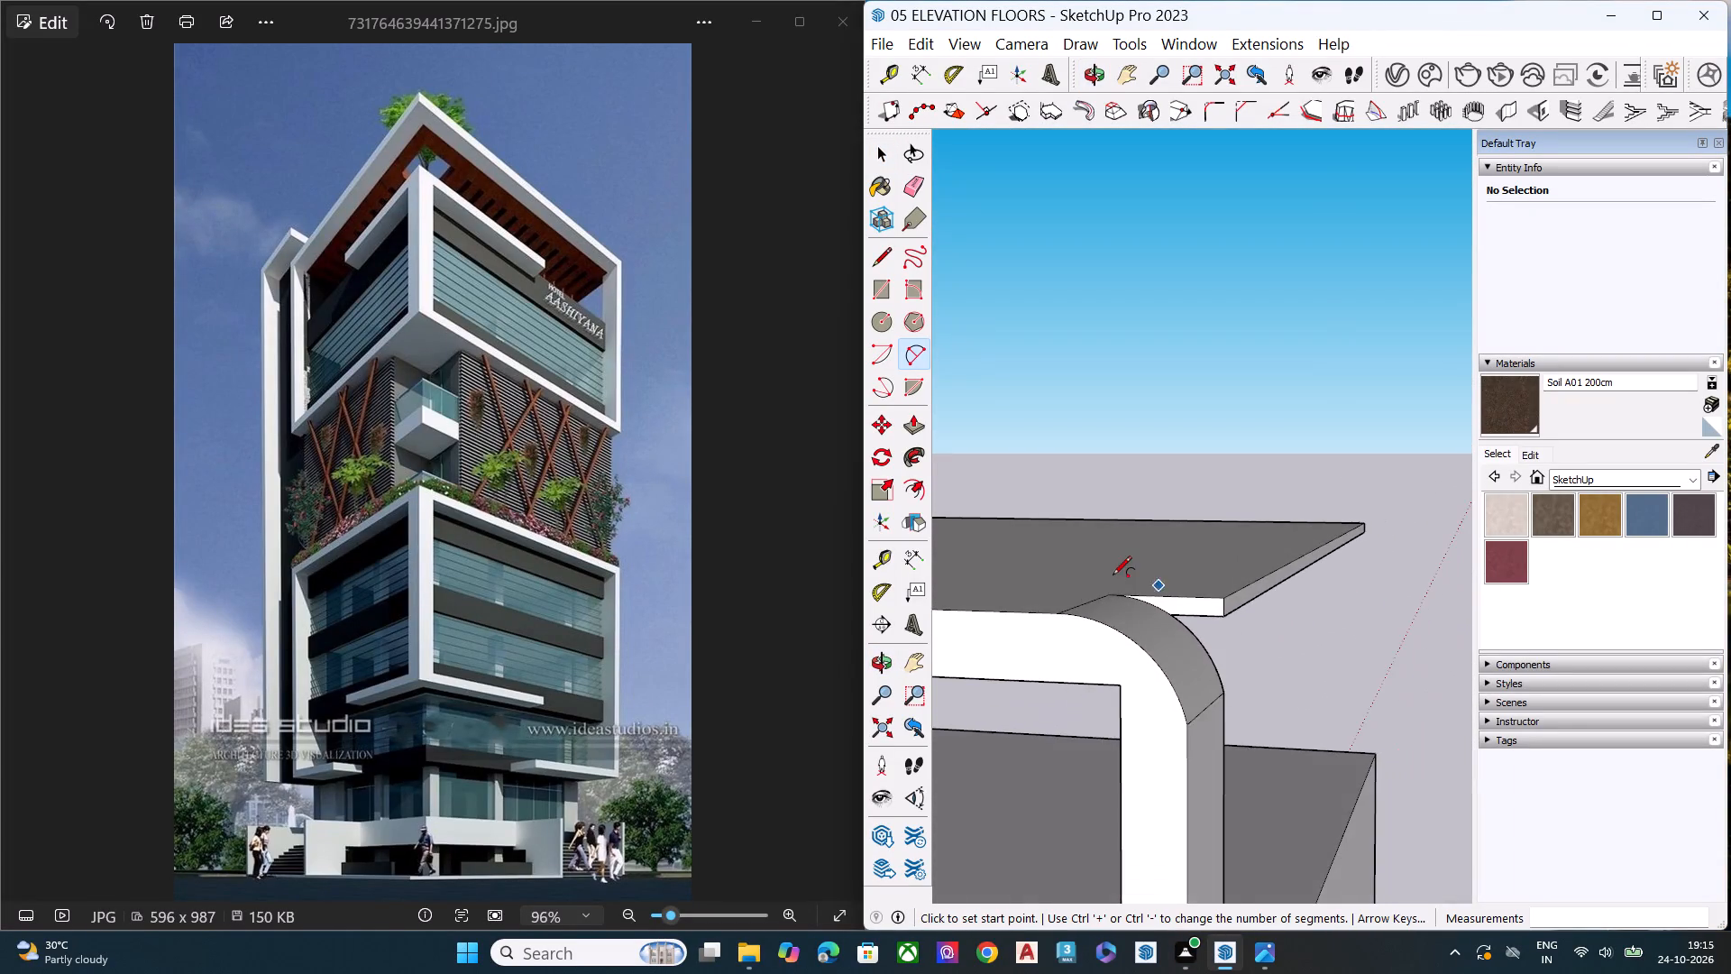
pyautogui.scroll(2, 1114, 574)
pyautogui.scroll(-2, 1114, 574)
pyautogui.scroll(7, 1114, 574)
pyautogui.click(1252, 598)
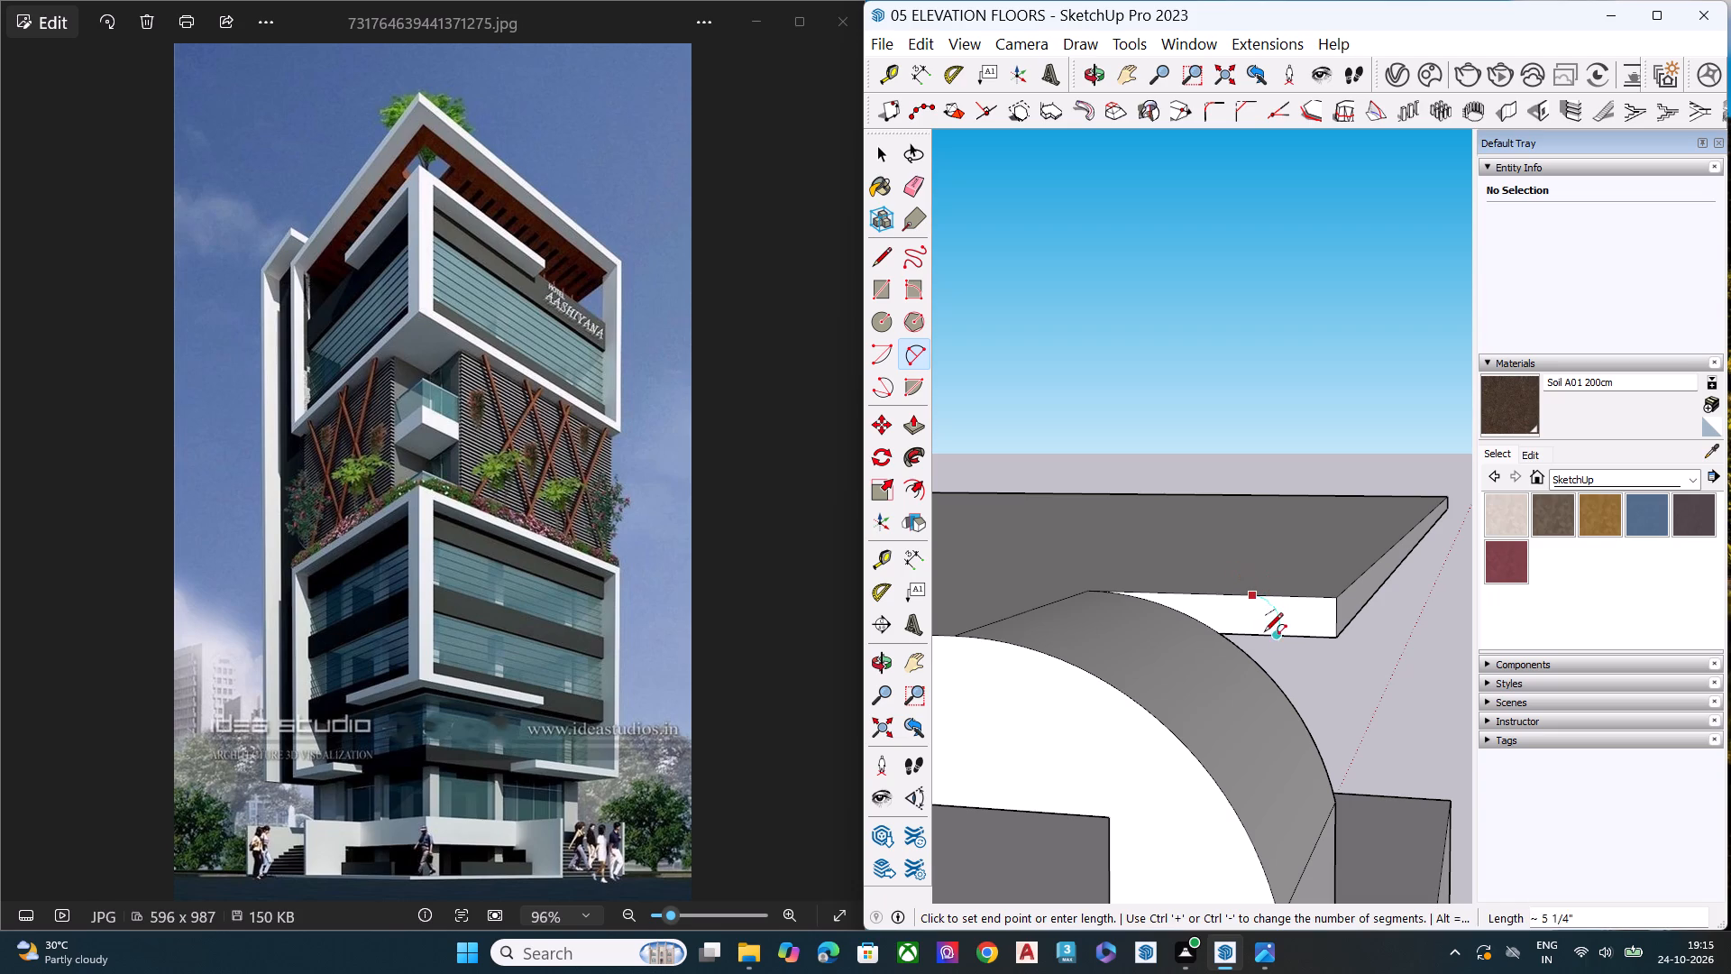
pyautogui.click(1256, 633)
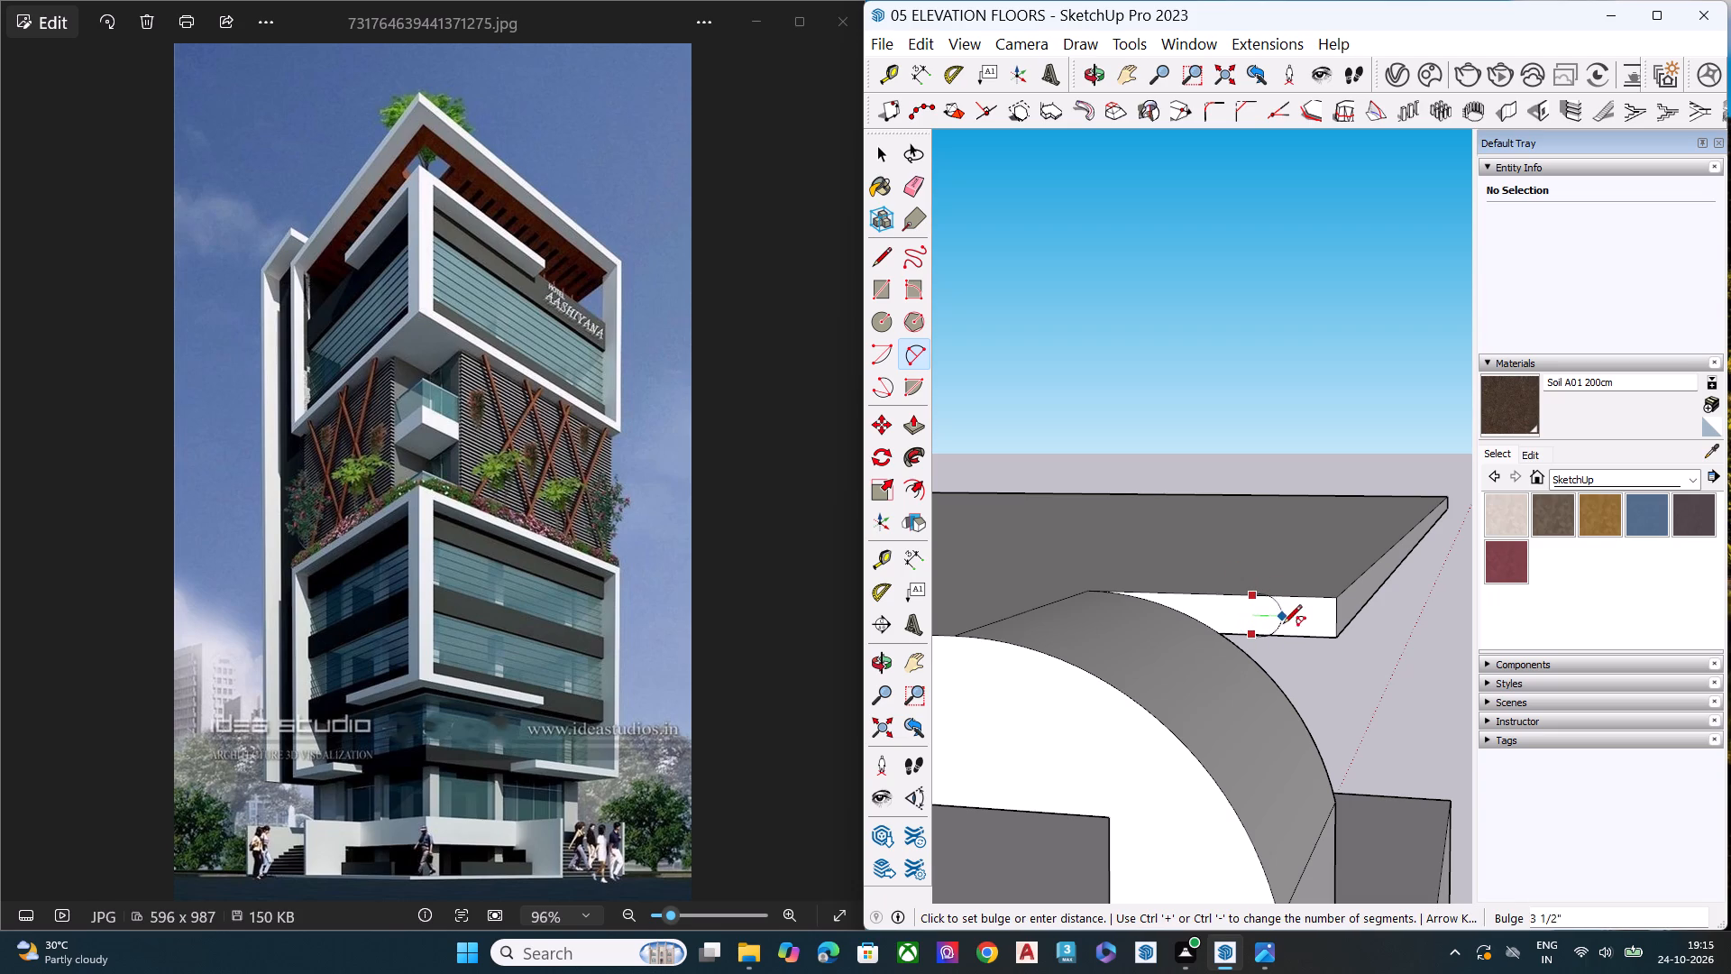
pyautogui.scroll(2, 1275, 623)
pyautogui.scroll(-1, 1275, 623)
pyautogui.scroll(5, 1275, 623)
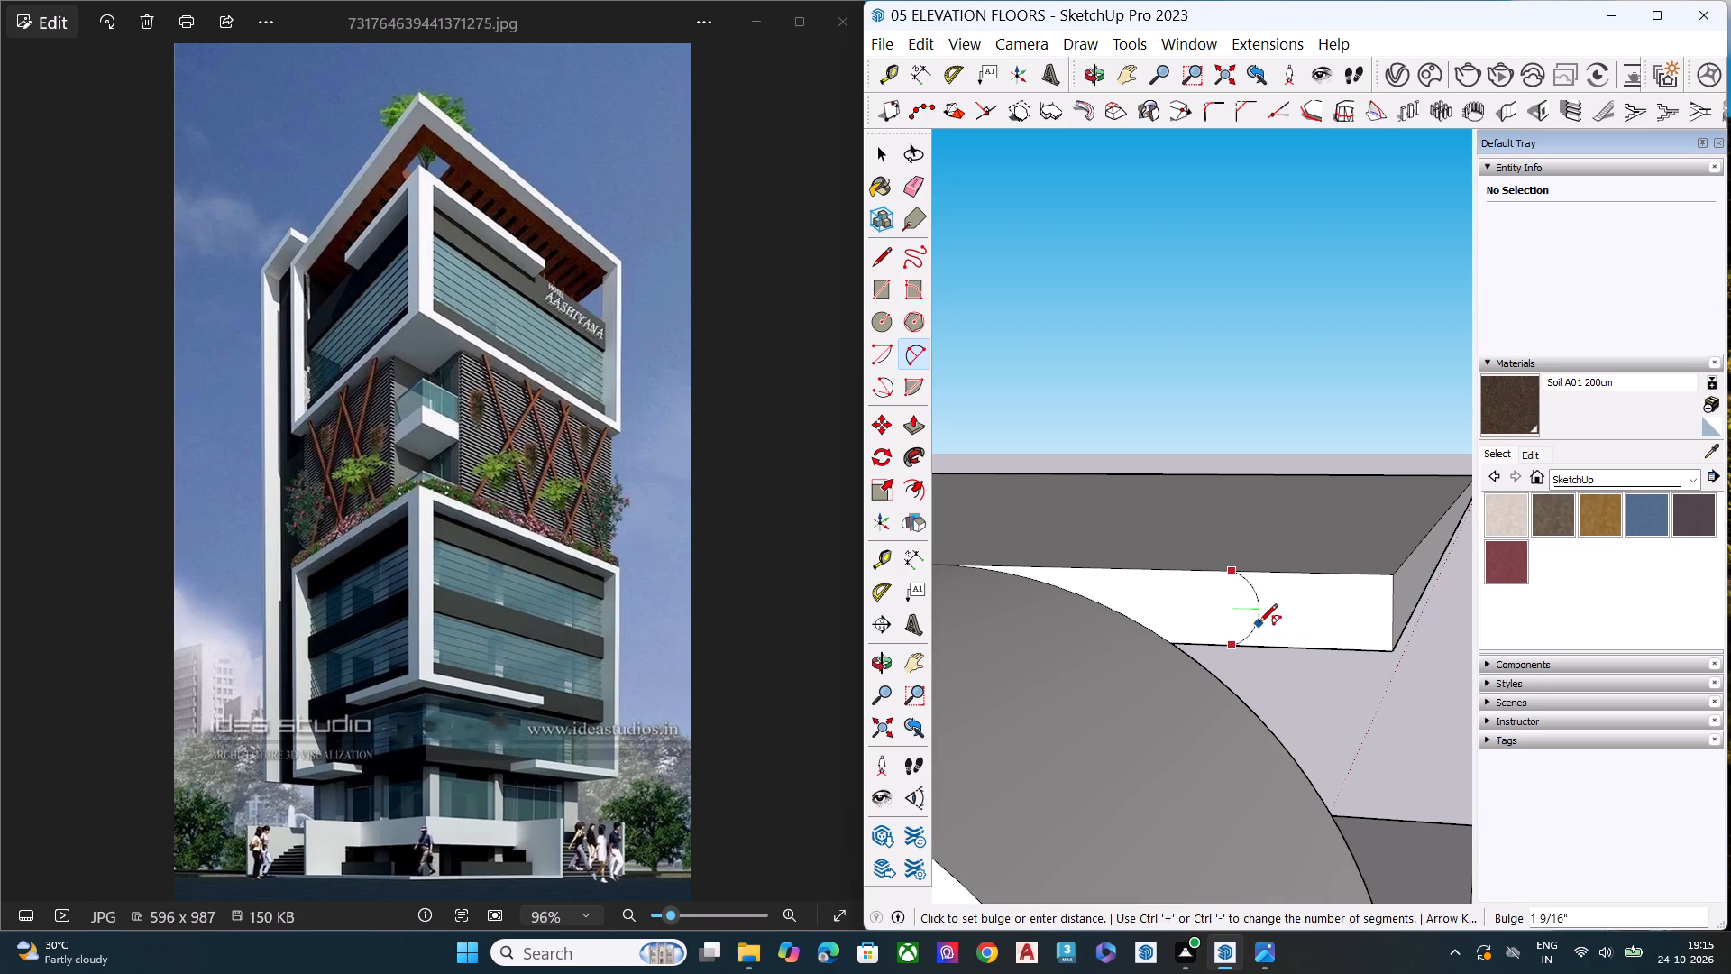
pyautogui.click(1271, 622)
pyautogui.press('space')
# Move the small arc along the slab edge to where the slab's underside meets the curved frame.
pyautogui.click(1257, 601)
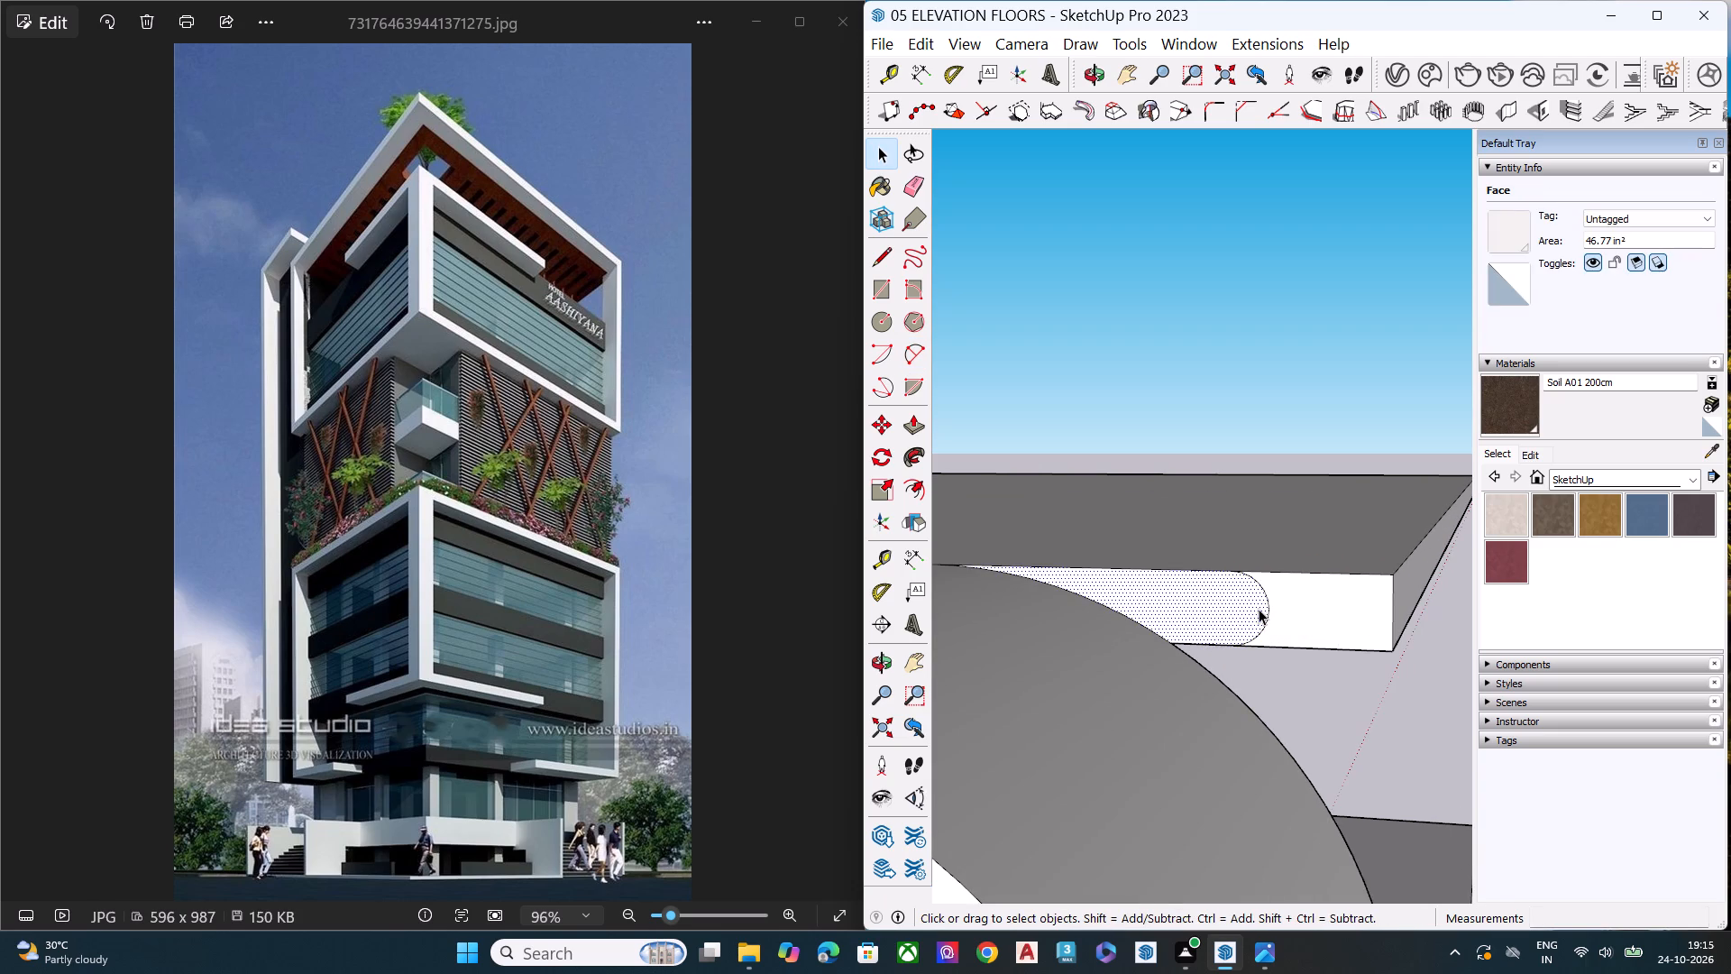
pyautogui.click(1268, 601)
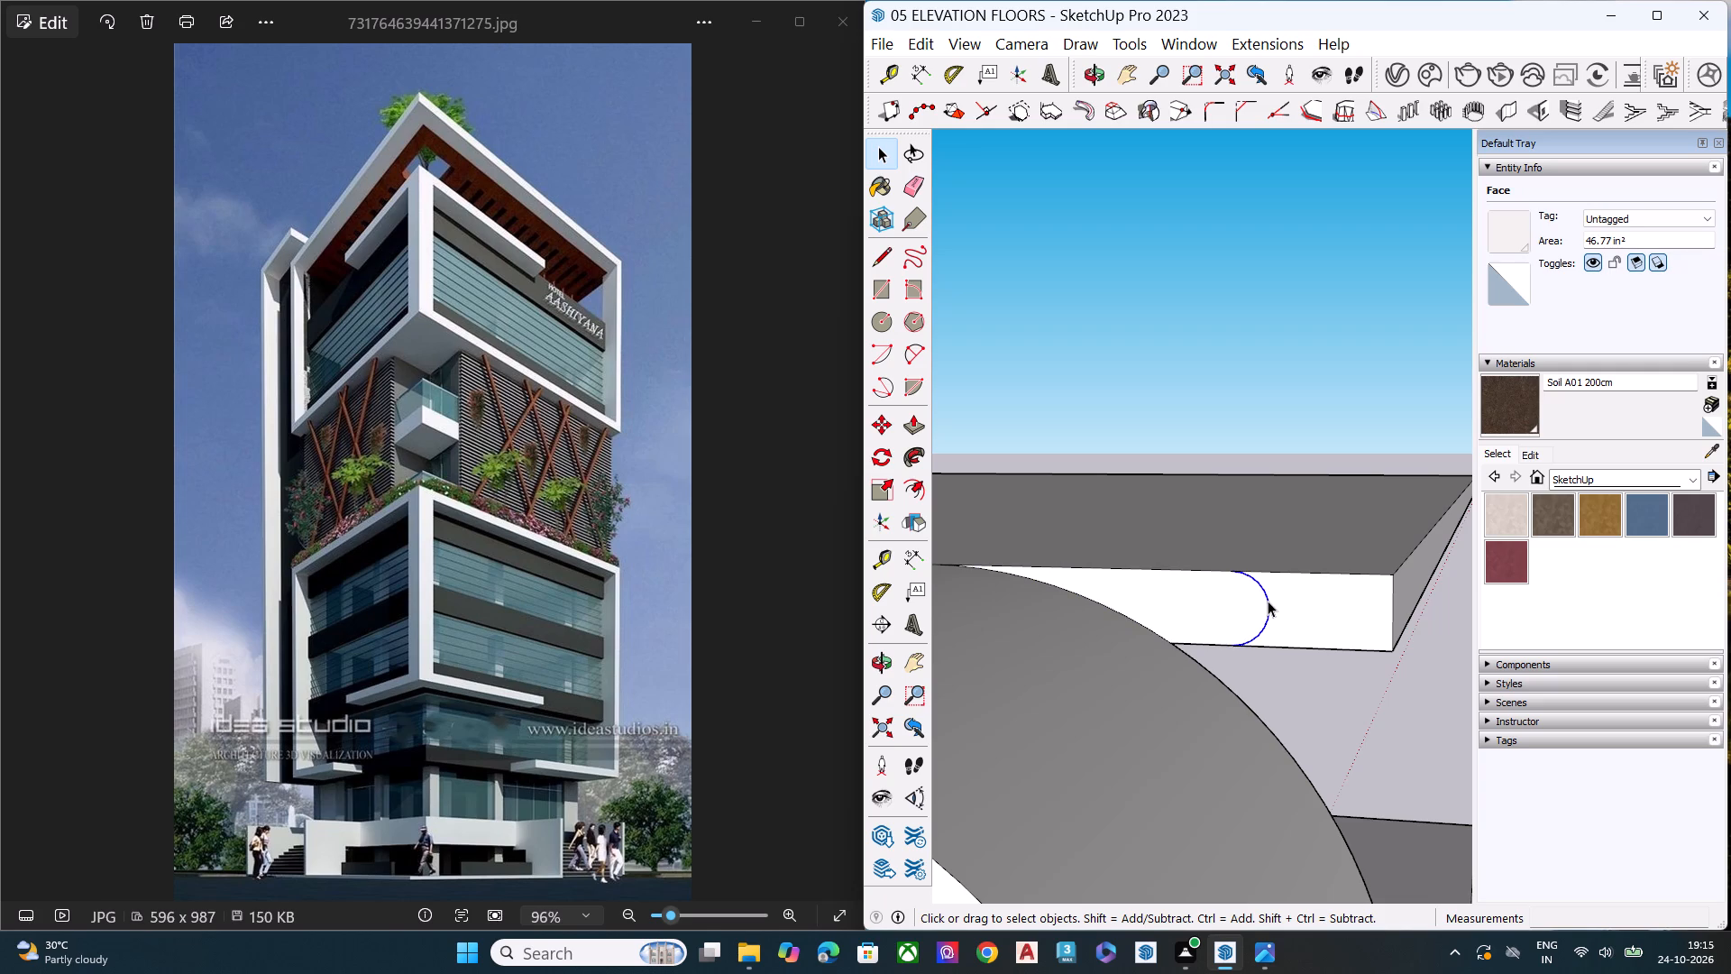
pyautogui.press('m')
pyautogui.click(1240, 567)
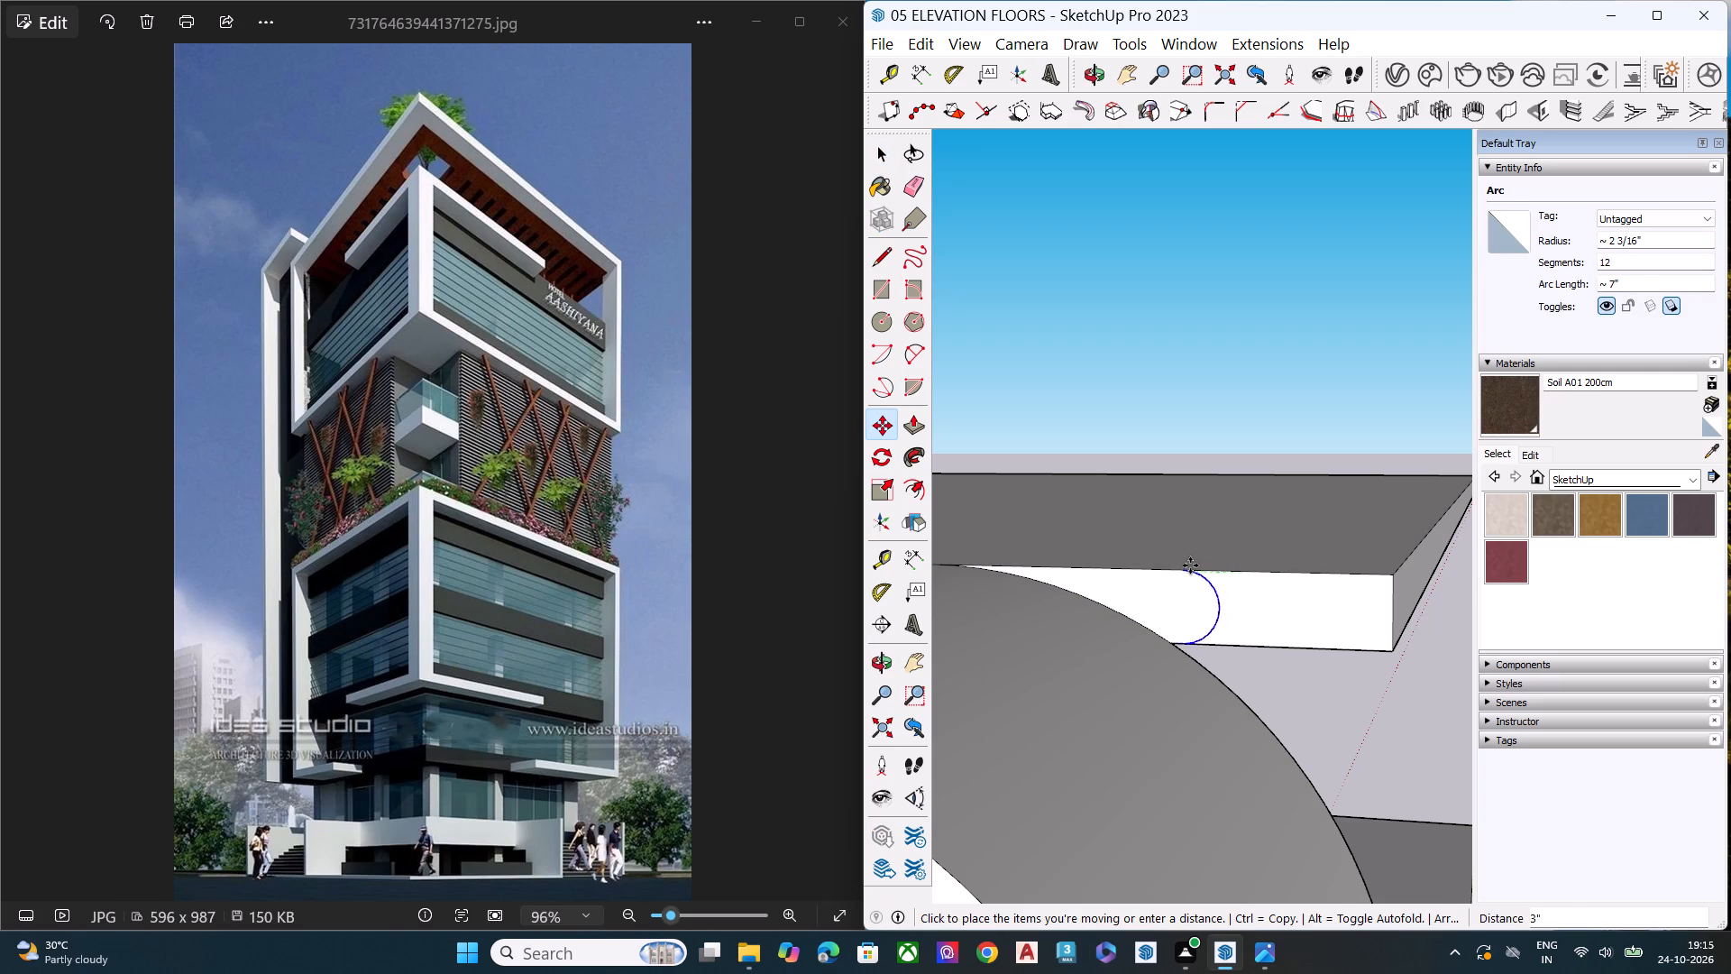
pyautogui.click(1177, 565)
# Set the small slab-edge arc to 24 segments, and raise it to 30.
pyautogui.scroll(5, 1168, 678)
pyautogui.scroll(-1, 1168, 678)
pyautogui.scroll(3, 1168, 678)
pyautogui.scroll(-1, 1168, 678)
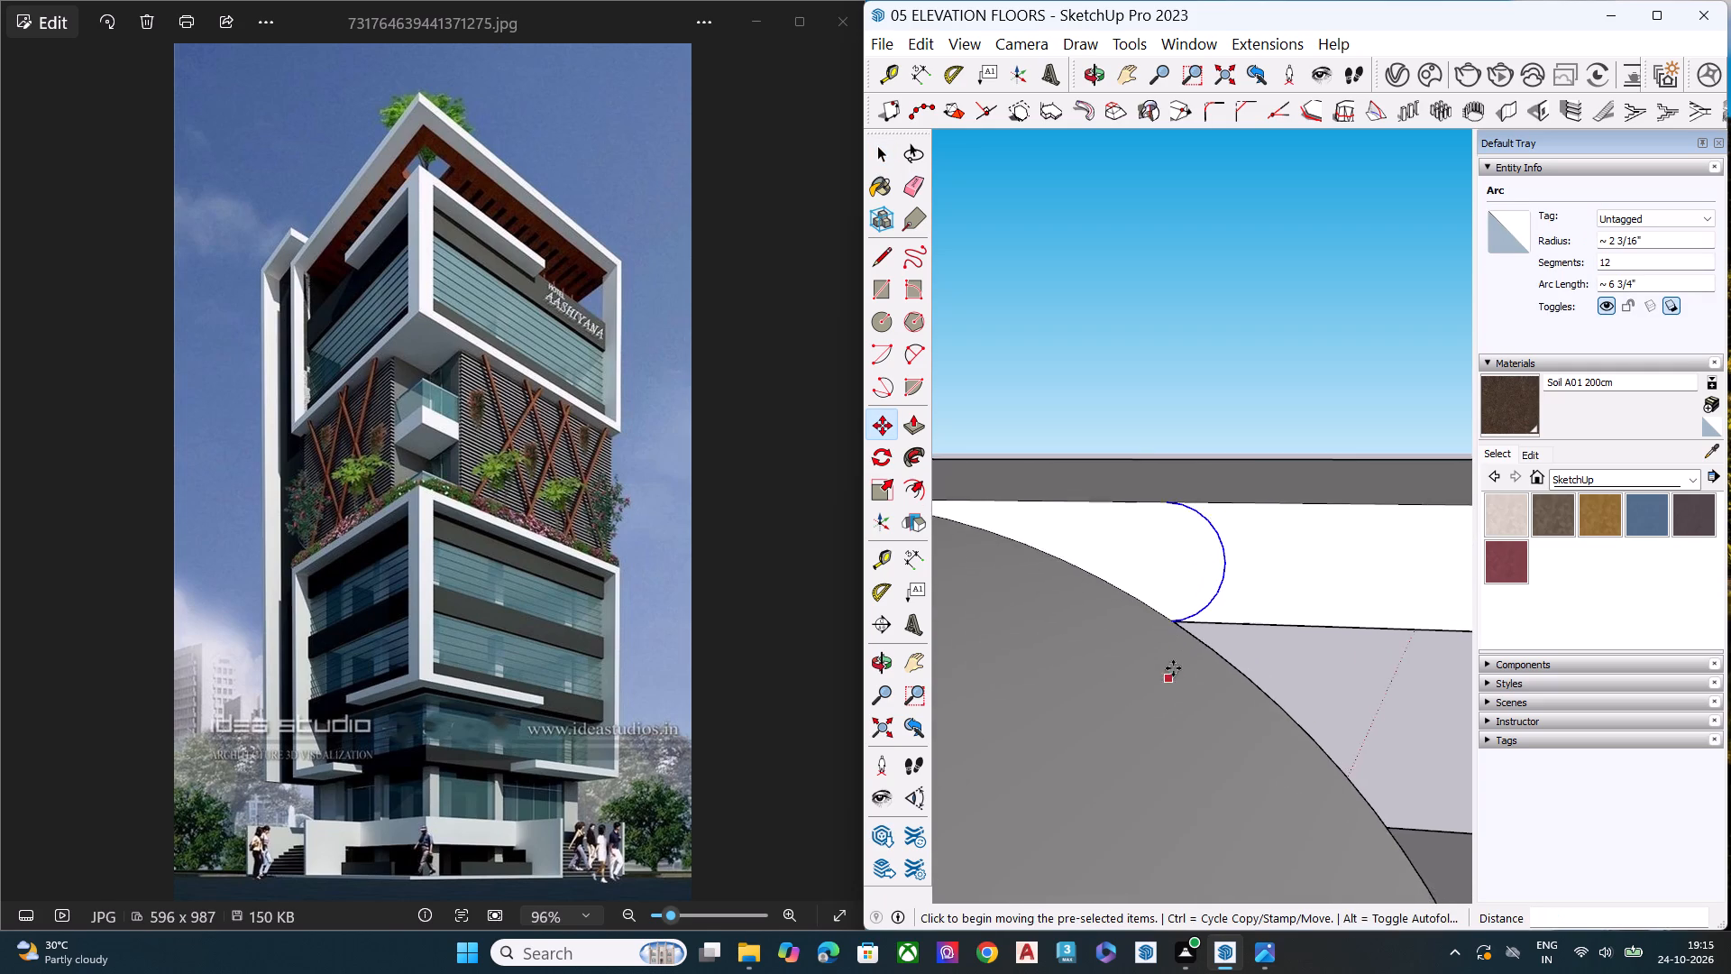
pyautogui.moveTo(1182, 646); pyautogui.dragTo(1112, 798, button='middle')
pyautogui.scroll(9, 1112, 798)
pyautogui.scroll(1, 1219, 542)
pyautogui.scroll(-1, 1219, 542)
pyautogui.scroll(8, 1219, 542)
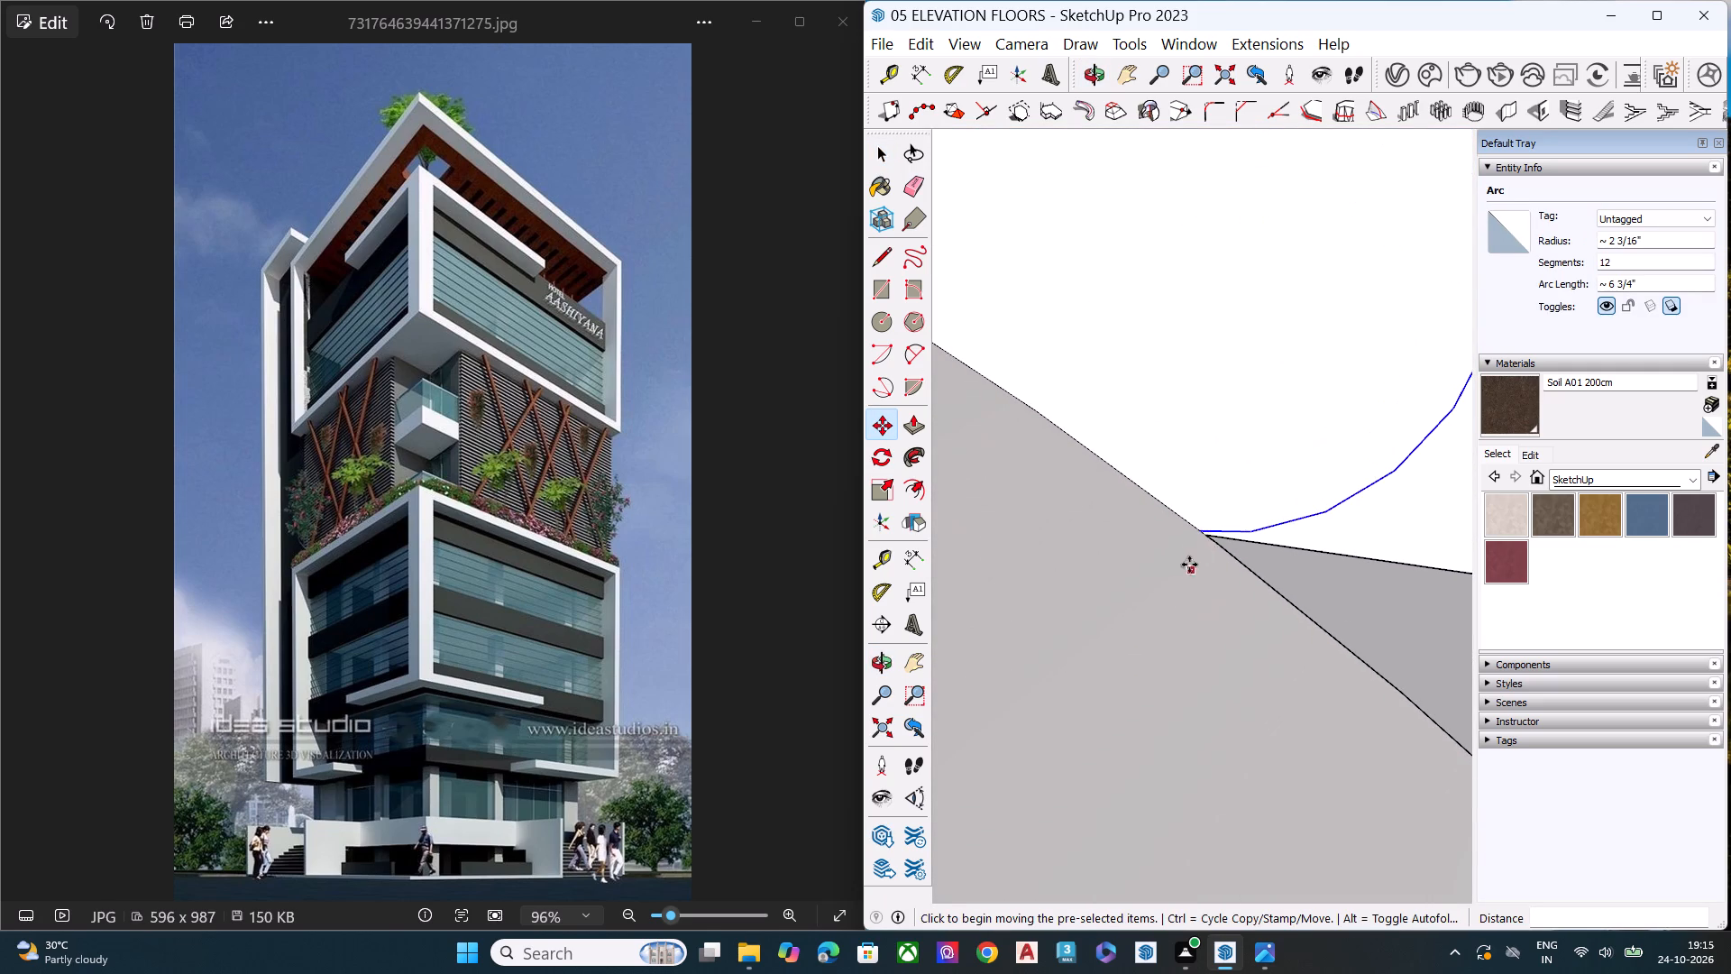
pyautogui.press('space')
pyautogui.click(1270, 522)
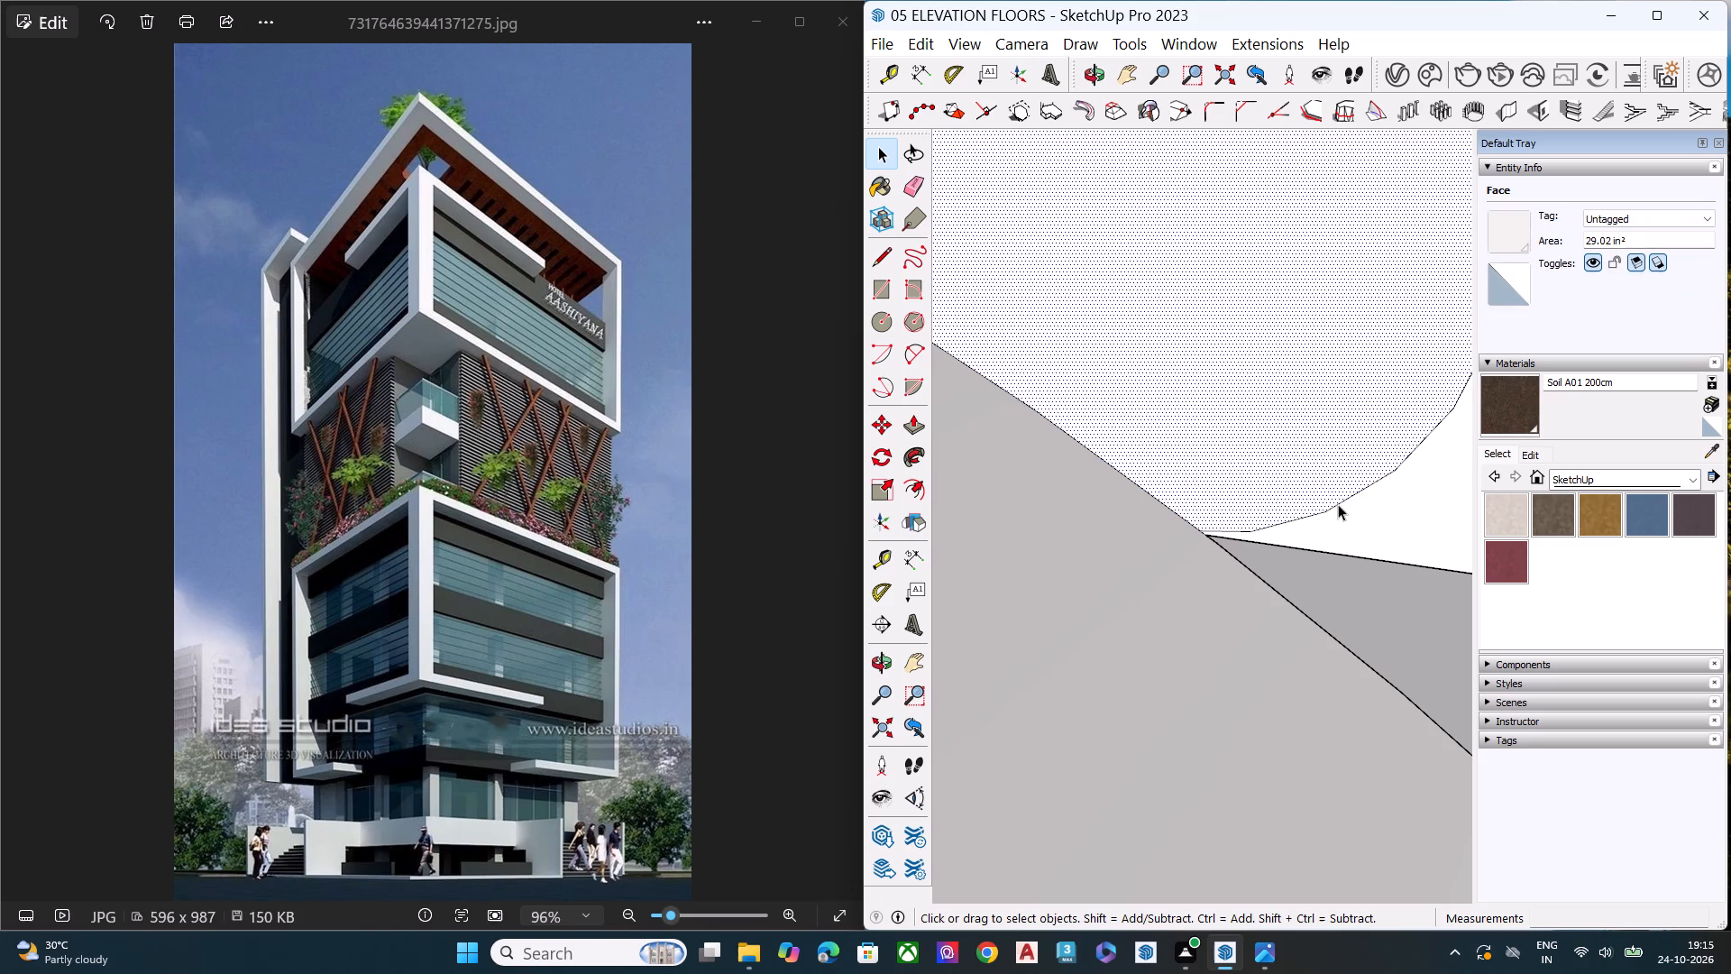
pyautogui.click(1339, 504)
pyautogui.click(1646, 262)
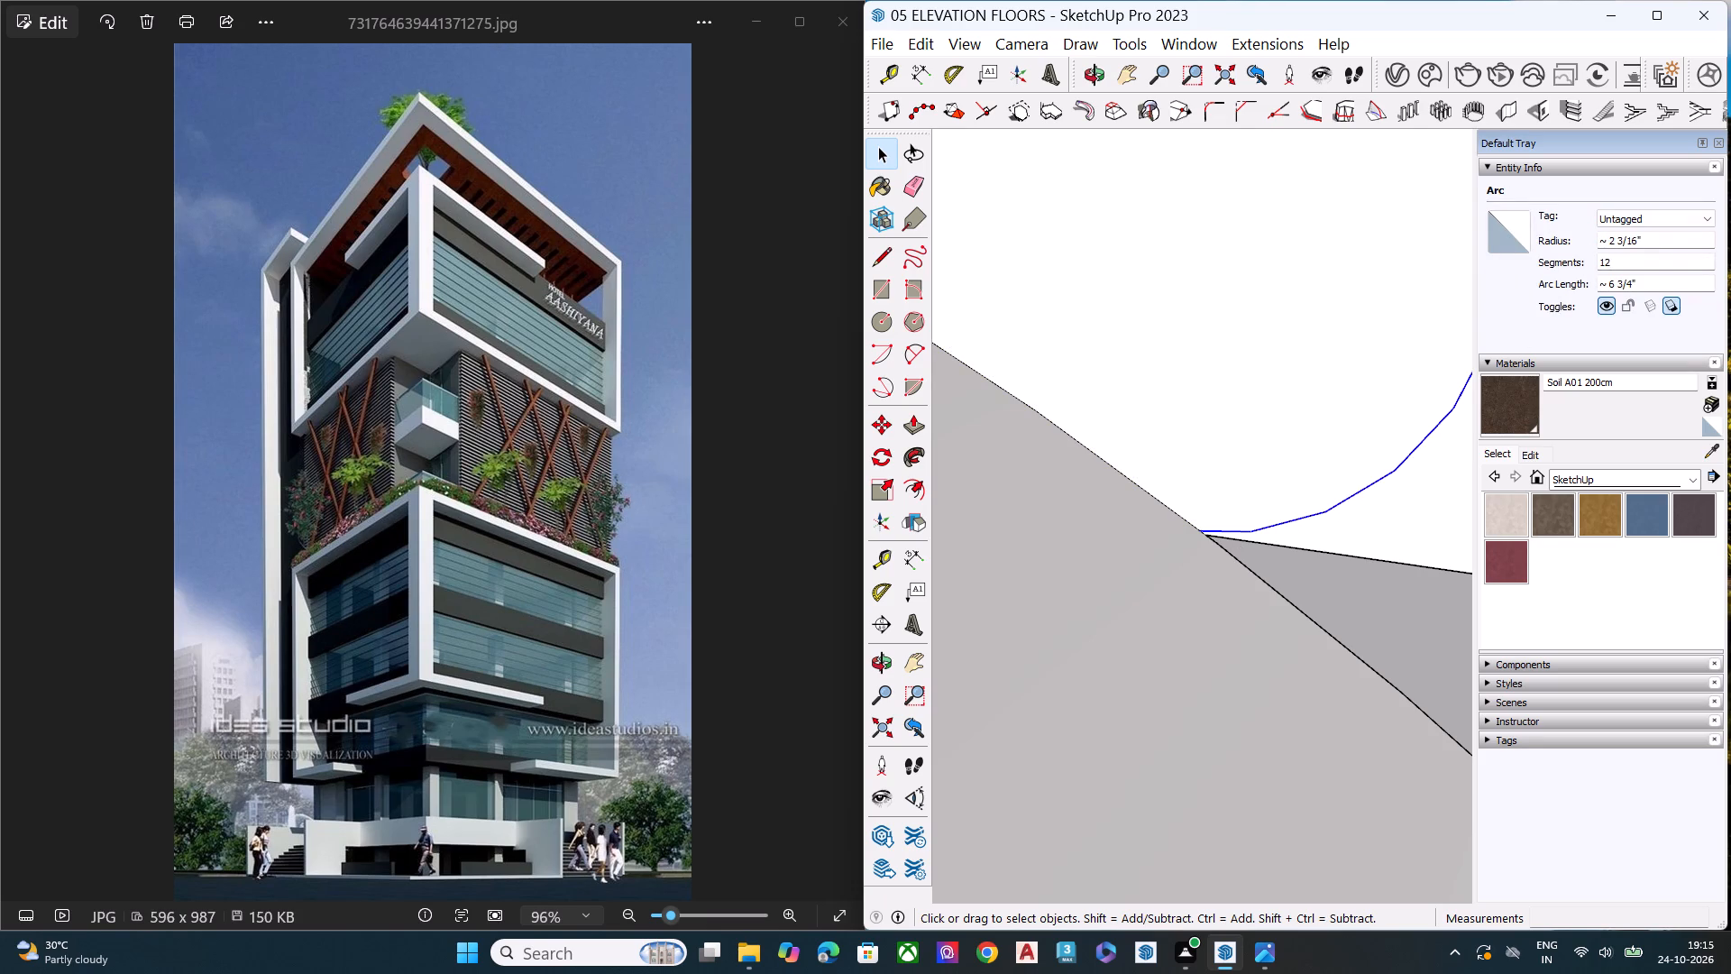
pyautogui.press('BackSpace')
pyautogui.press('BackSpace')
pyautogui.write('24')
pyautogui.press('Return')
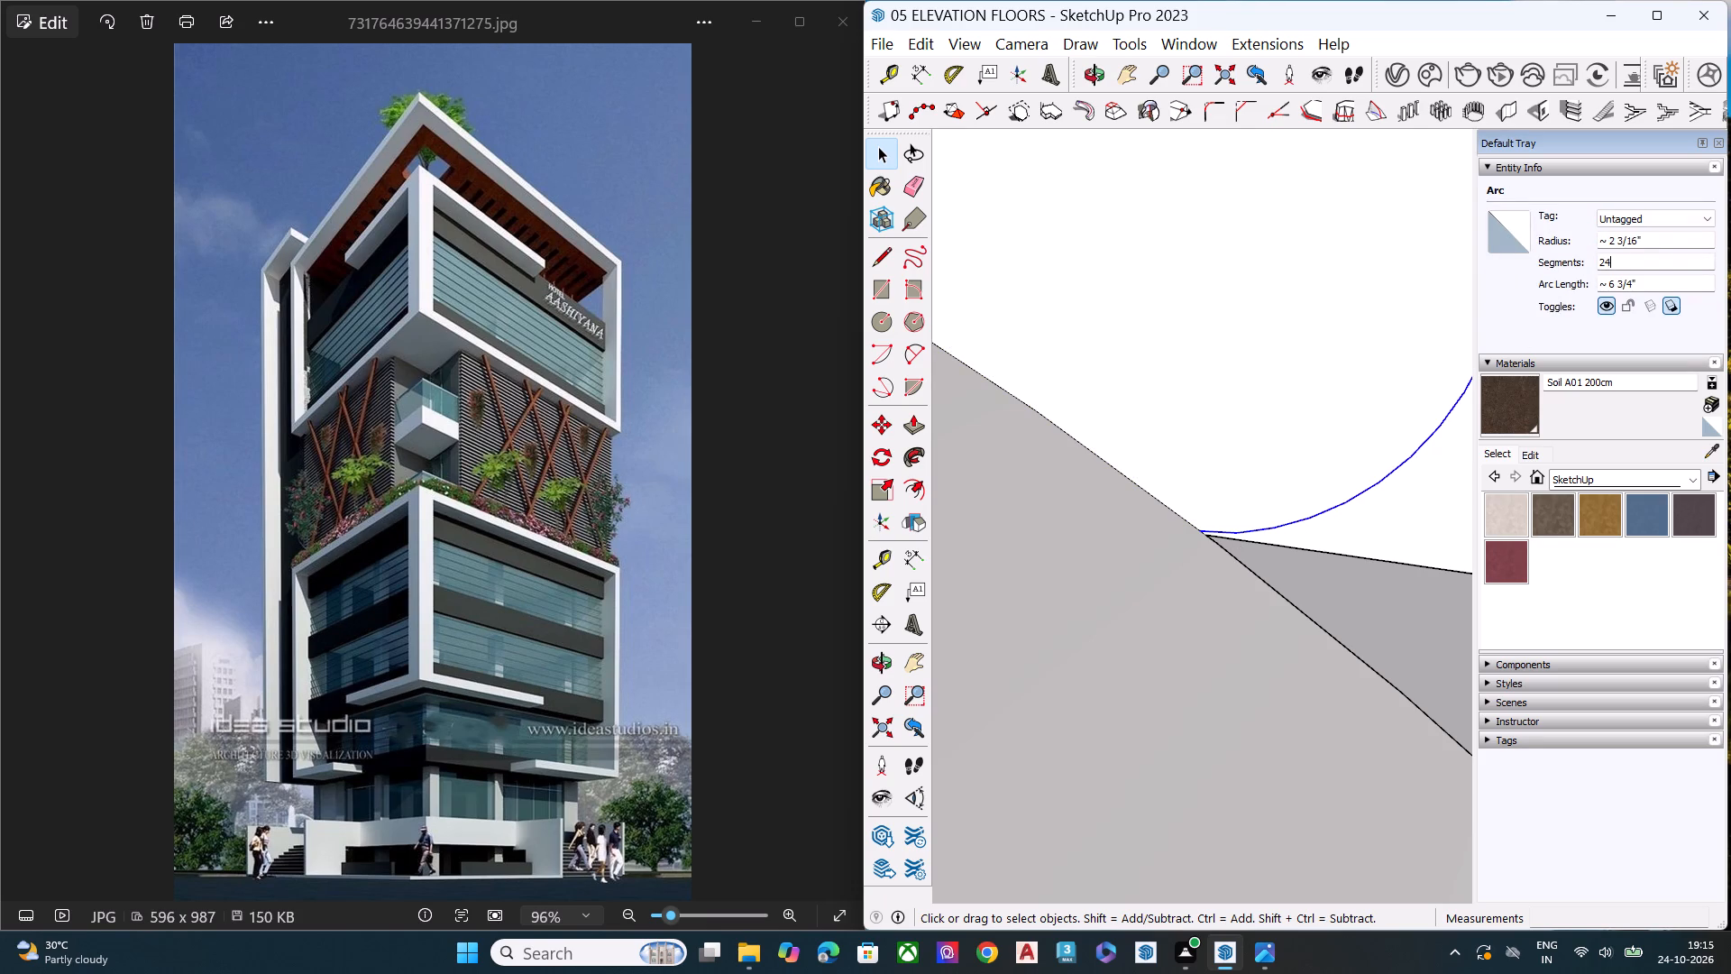
pyautogui.scroll(9, 1520, 405)
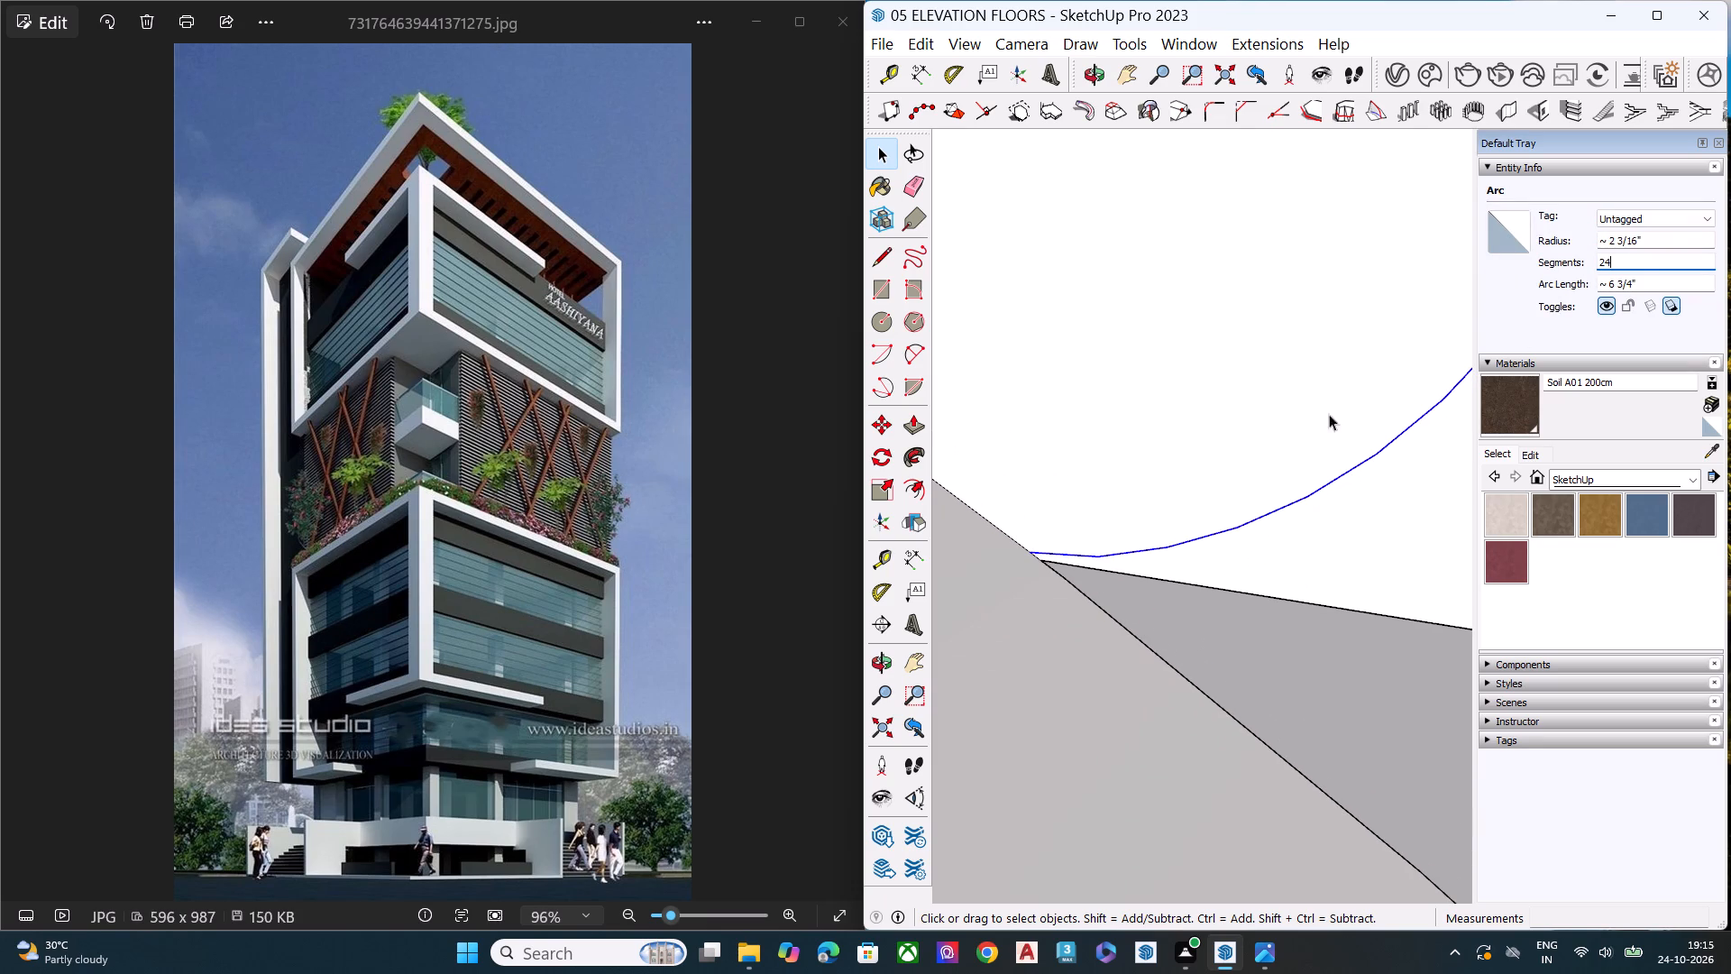
pyautogui.press('BackSpace')
pyautogui.press('BackSpace')
pyautogui.press('BackSpace')
pyautogui.write('30')
pyautogui.press('Return')
# Push/Pull the corner face beside the small slab-edge arc along the full slab edge, about 27' 1 11/16", to its far corner.
pyautogui.scroll(1, 1642, 270)
pyautogui.scroll(-3, 1139, 593)
pyautogui.scroll(1, 1138, 593)
pyautogui.scroll(-1, 1138, 593)
pyautogui.scroll(1, 1138, 593)
pyautogui.scroll(-3, 1137, 595)
pyautogui.scroll(-5, 1012, 529)
pyautogui.click(1153, 546)
pyautogui.moveTo(1221, 572); pyautogui.dragTo(1019, 613, button='middle')
pyautogui.press('p')
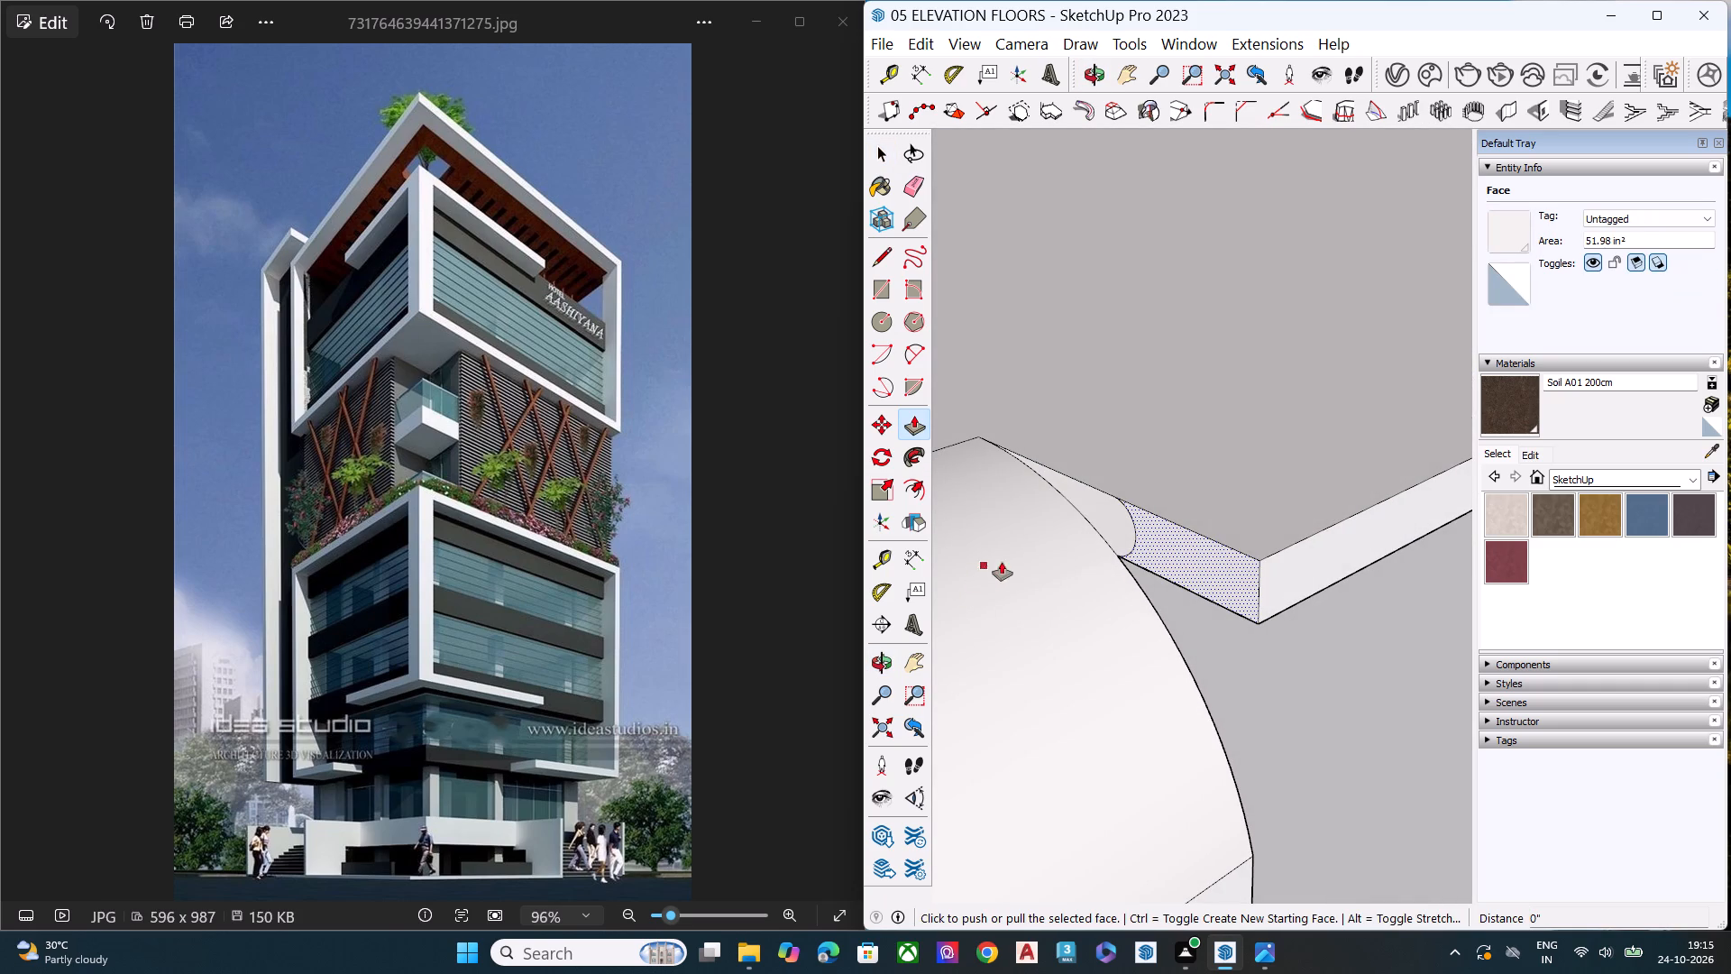
pyautogui.click(1163, 549)
pyautogui.scroll(-13, 1198, 540)
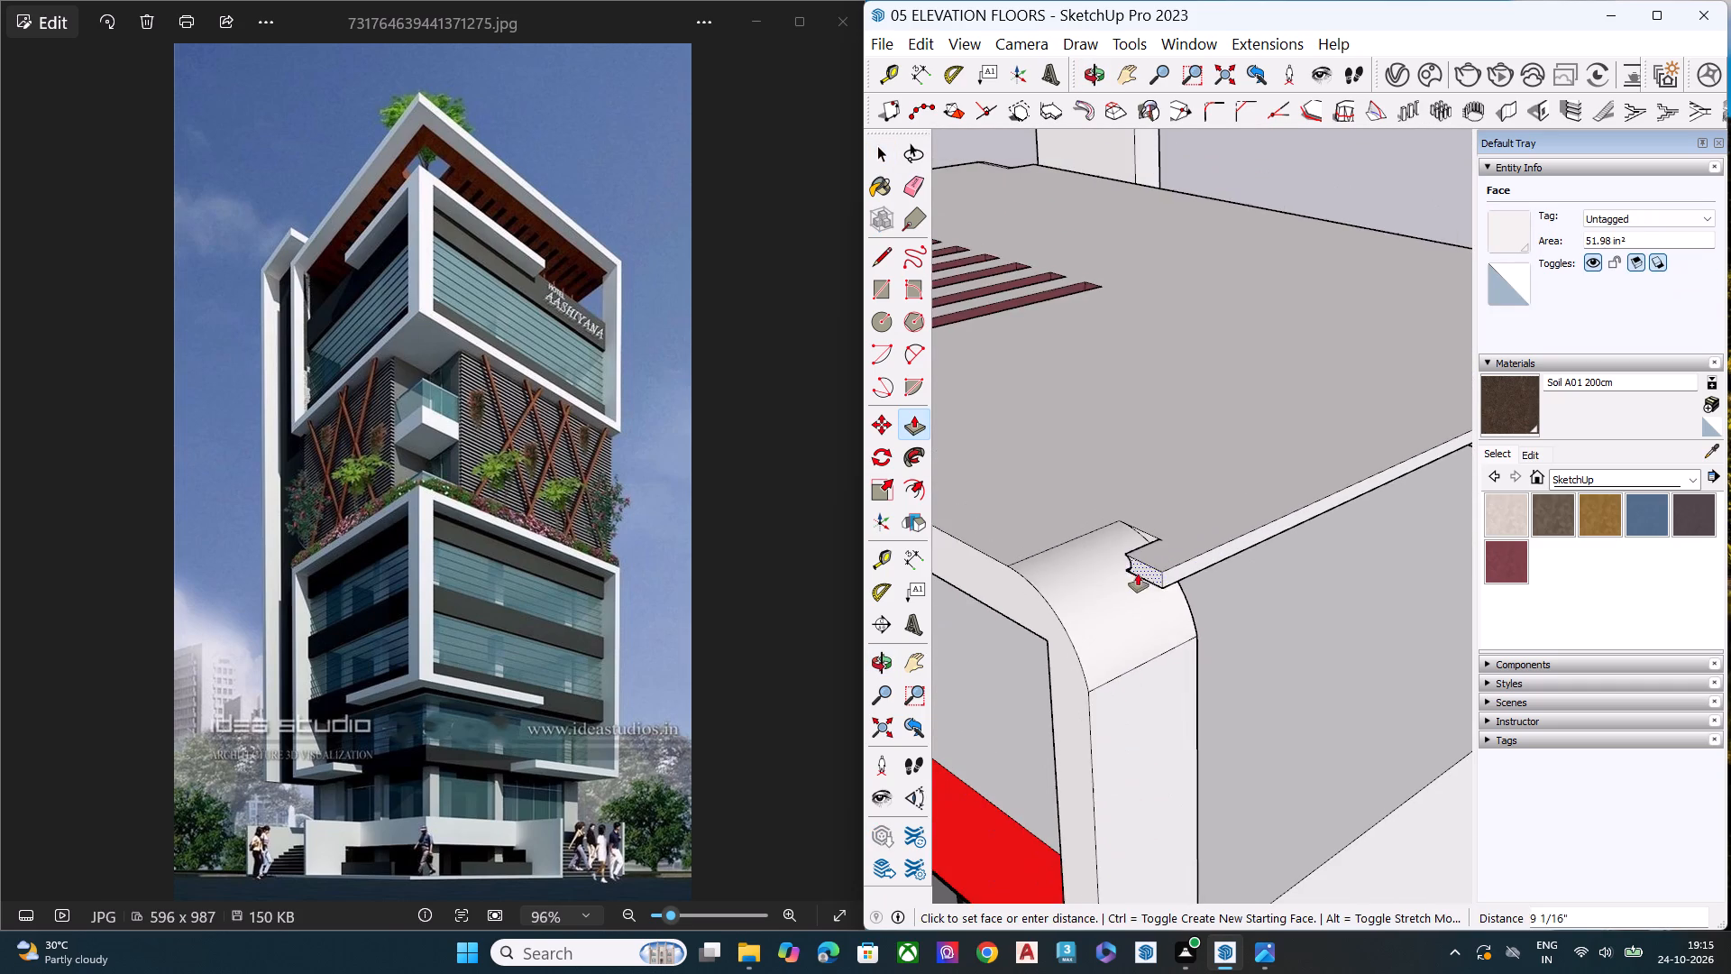
pyautogui.scroll(-15, 1138, 574)
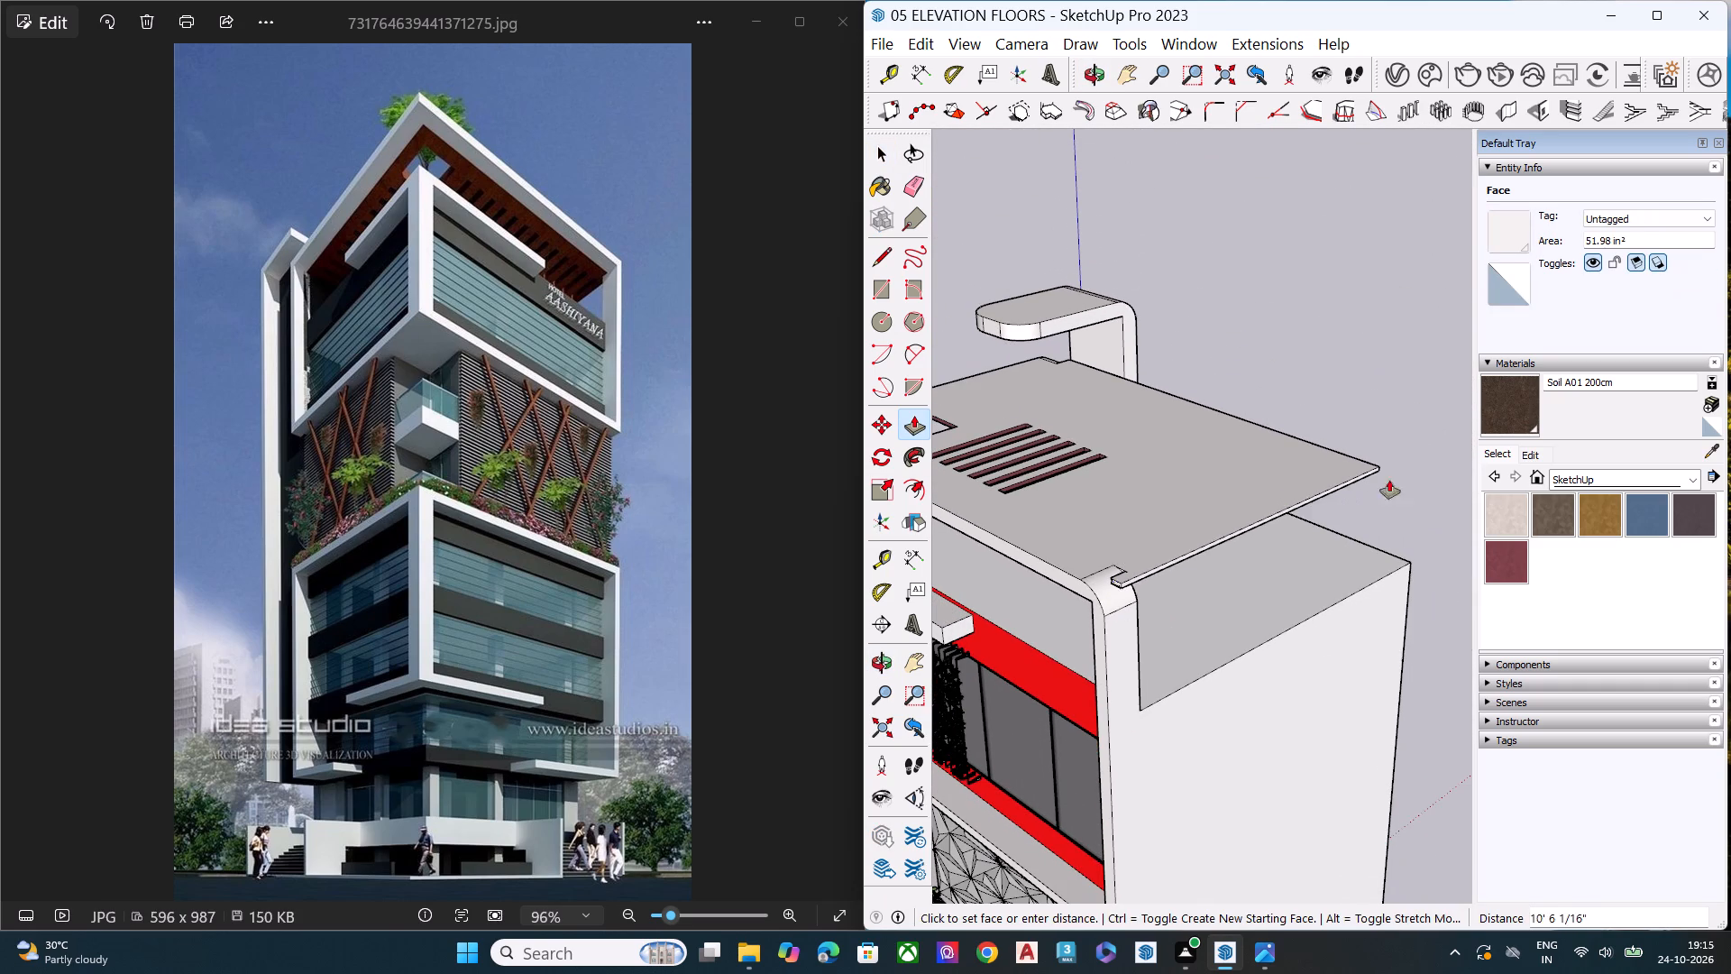
pyautogui.scroll(1, 1389, 433)
pyautogui.scroll(-1, 1389, 433)
pyautogui.scroll(1, 1389, 433)
pyautogui.scroll(-1, 1389, 433)
pyautogui.scroll(6, 1389, 433)
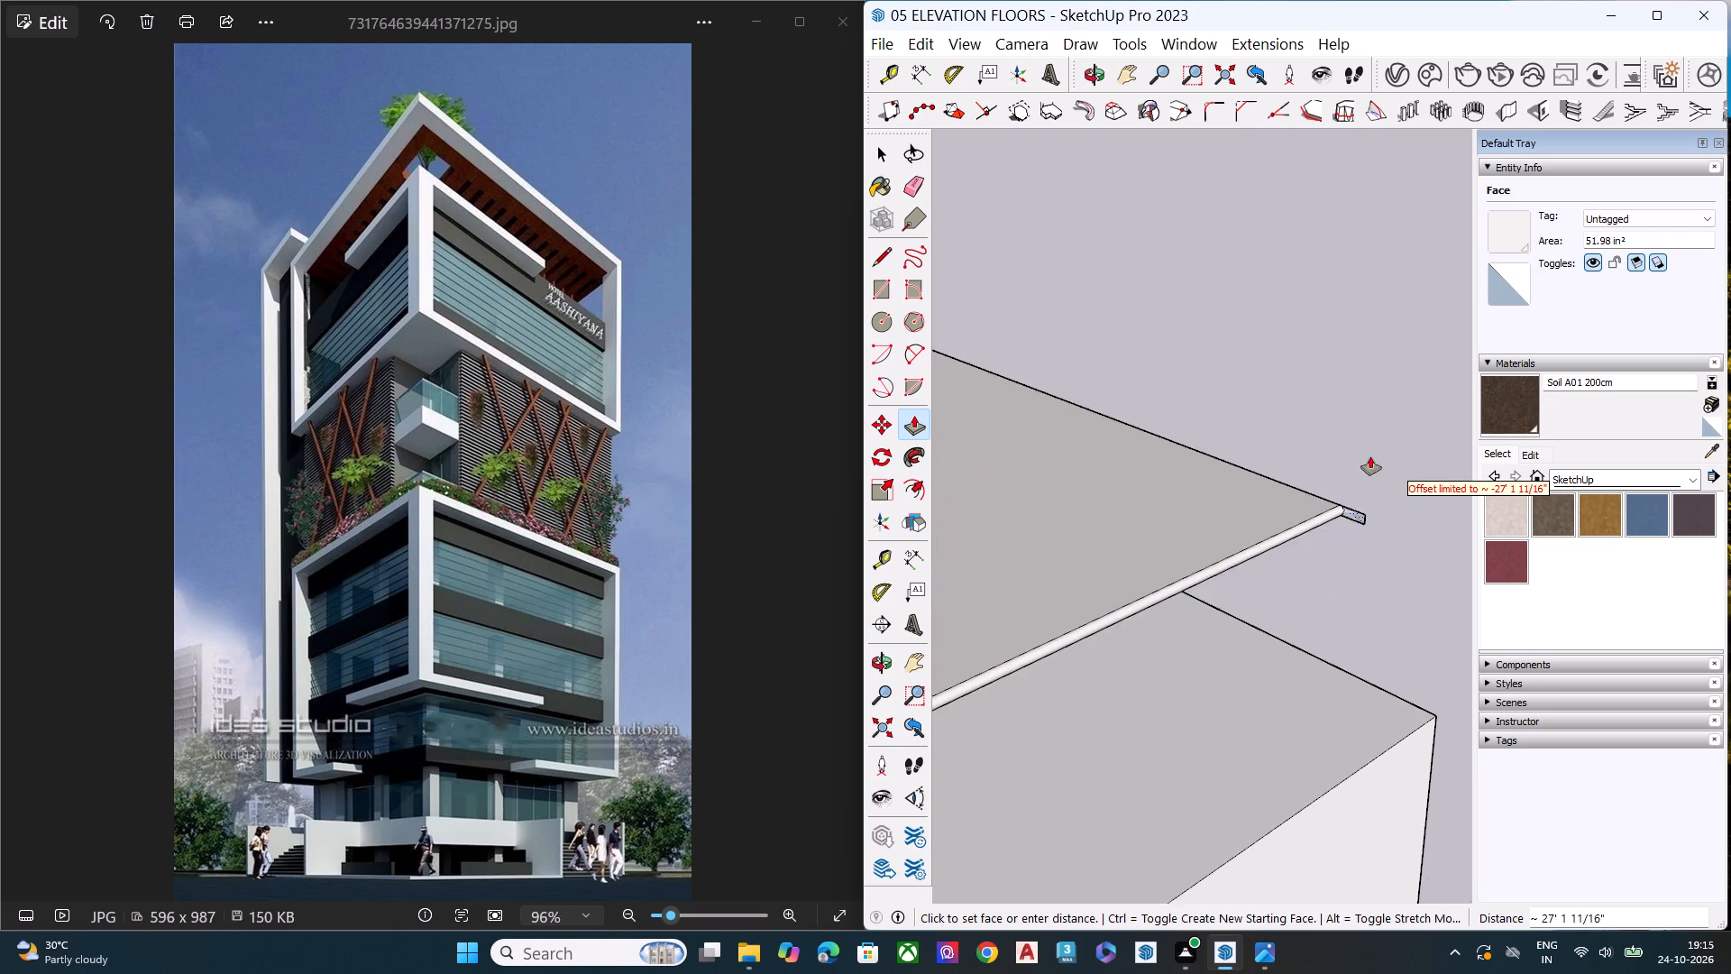
pyautogui.scroll(4, 1370, 456)
pyautogui.click(1370, 466)
pyautogui.press('space')
pyautogui.scroll(-5, 1337, 508)
pyautogui.scroll(1, 1339, 506)
pyautogui.scroll(-8, 1339, 506)
pyautogui.click(1382, 491)
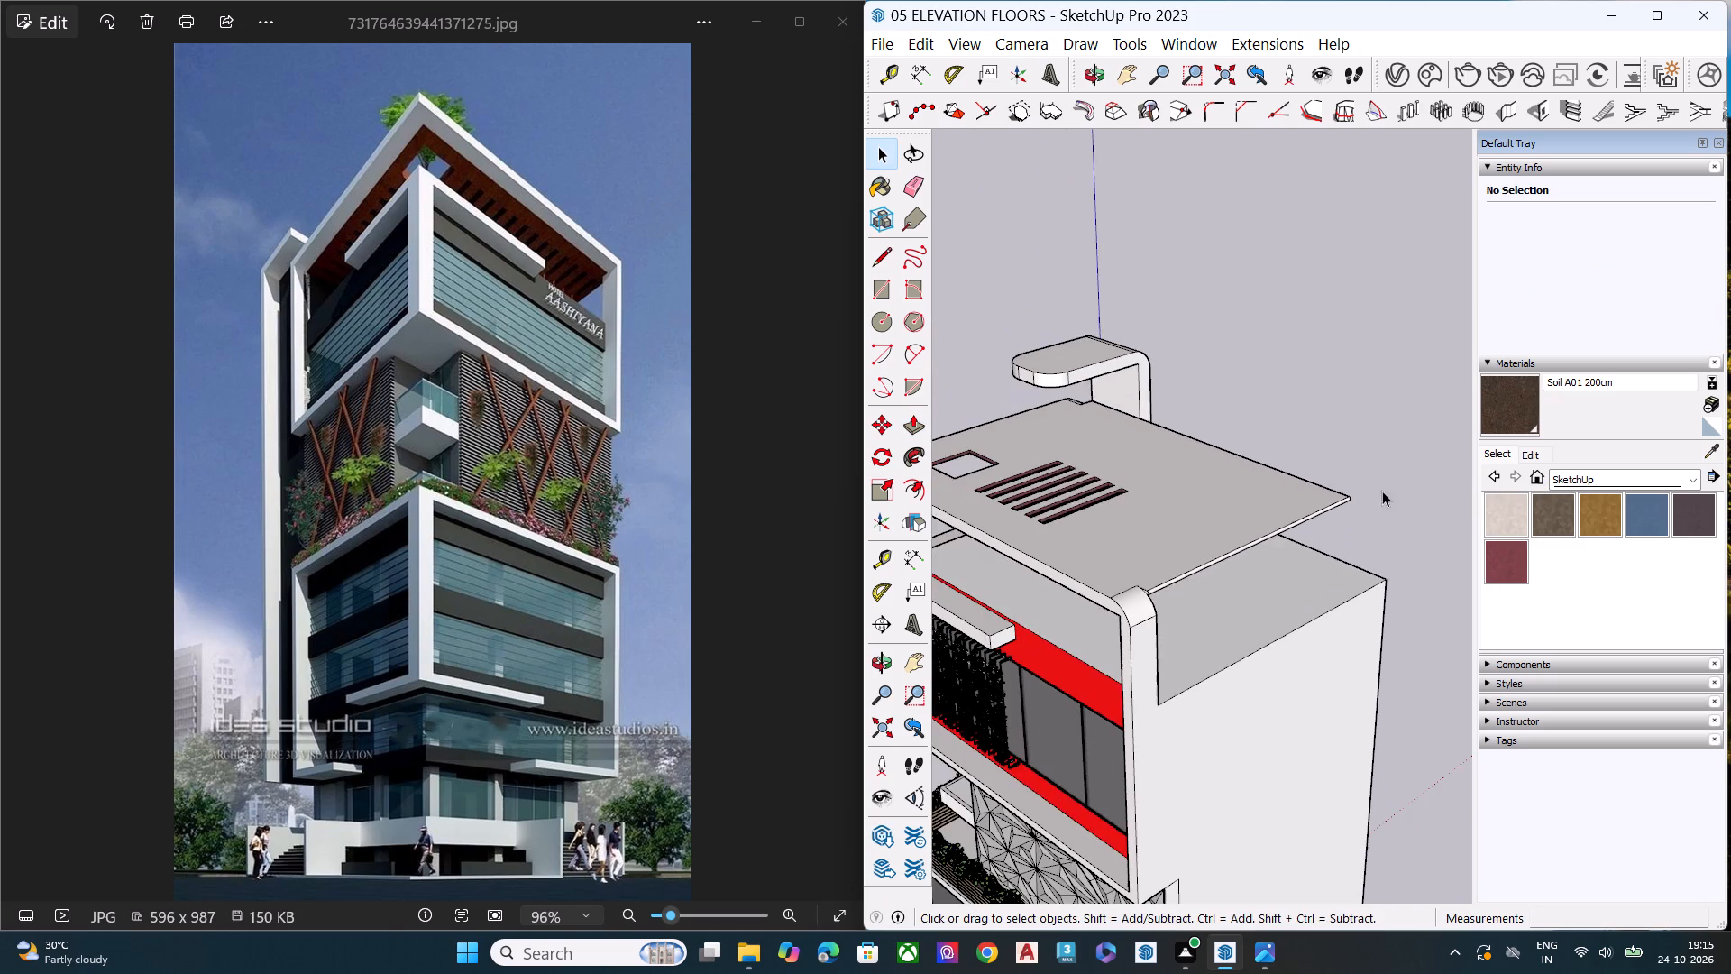
# Examine the rounded slab edge and its junction with the curved frame corner from the front and from above.
pyautogui.moveTo(1202, 666); pyautogui.dragTo(1253, 485, button='middle')
pyautogui.scroll(1, 1156, 513)
pyautogui.moveTo(1163, 504); pyautogui.dragTo(1365, 460, button='middle')
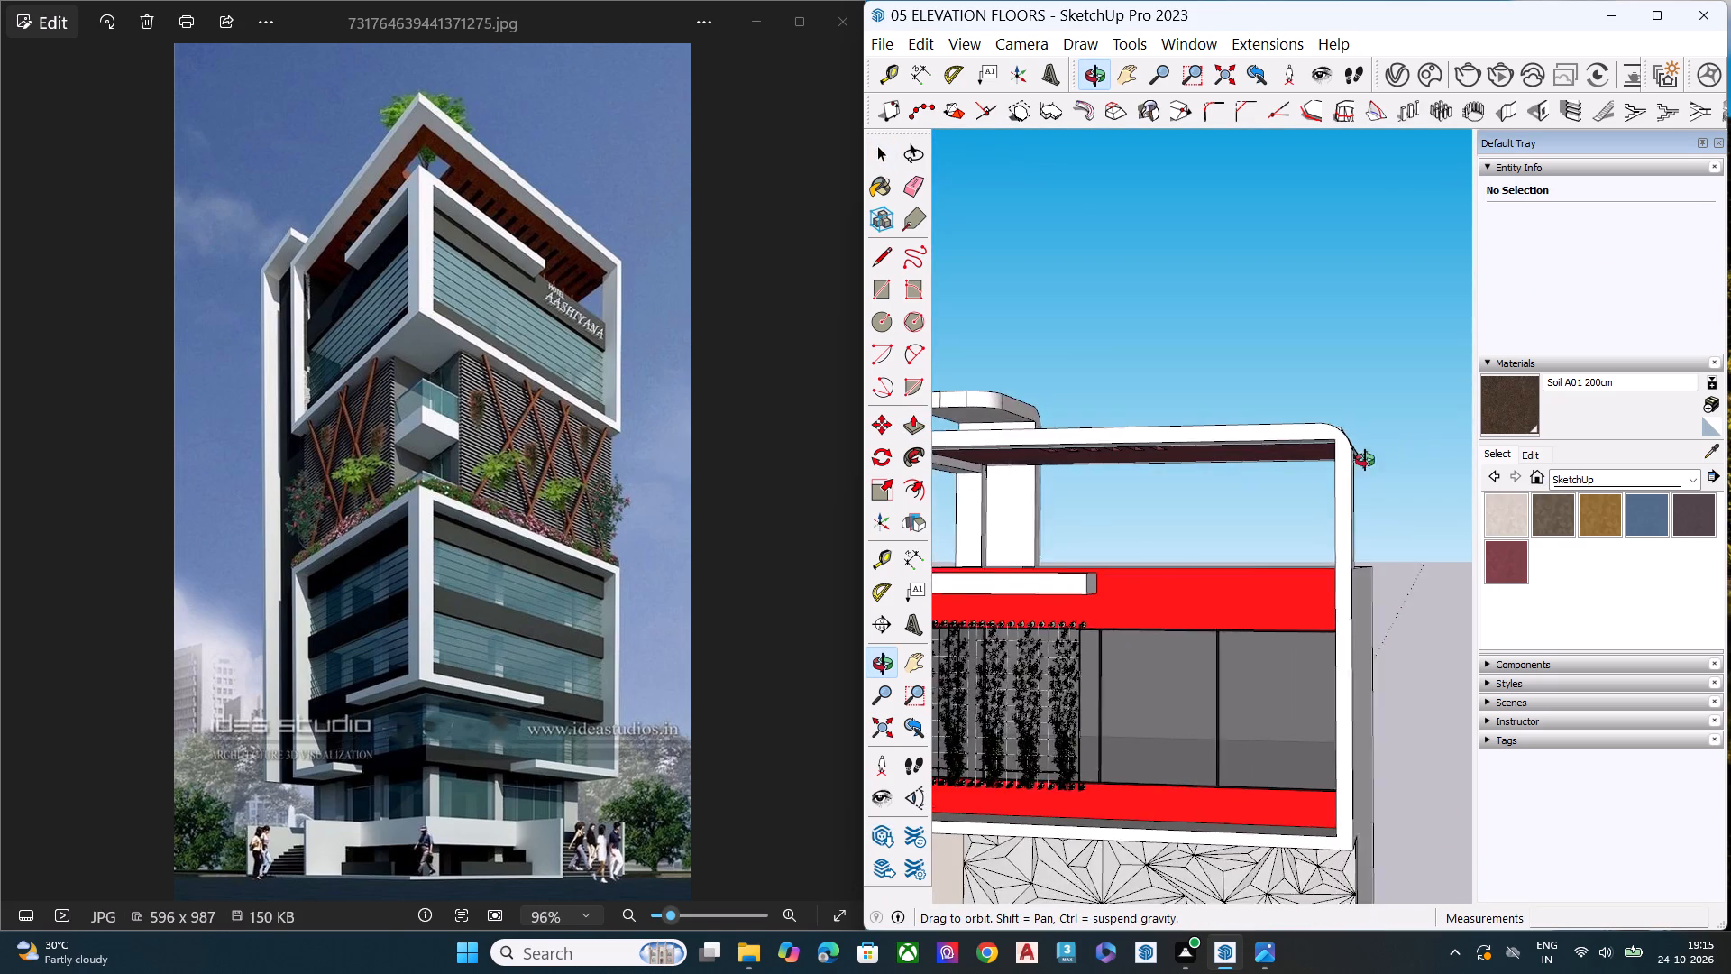
pyautogui.moveTo(1365, 460); pyautogui.dragTo(1246, 511, button='middle')
pyautogui.scroll(8, 1232, 473)
pyautogui.scroll(-6, 1239, 507)
pyautogui.moveTo(1245, 540); pyautogui.dragTo(1233, 648, button='middle')
pyautogui.scroll(6, 1232, 592)
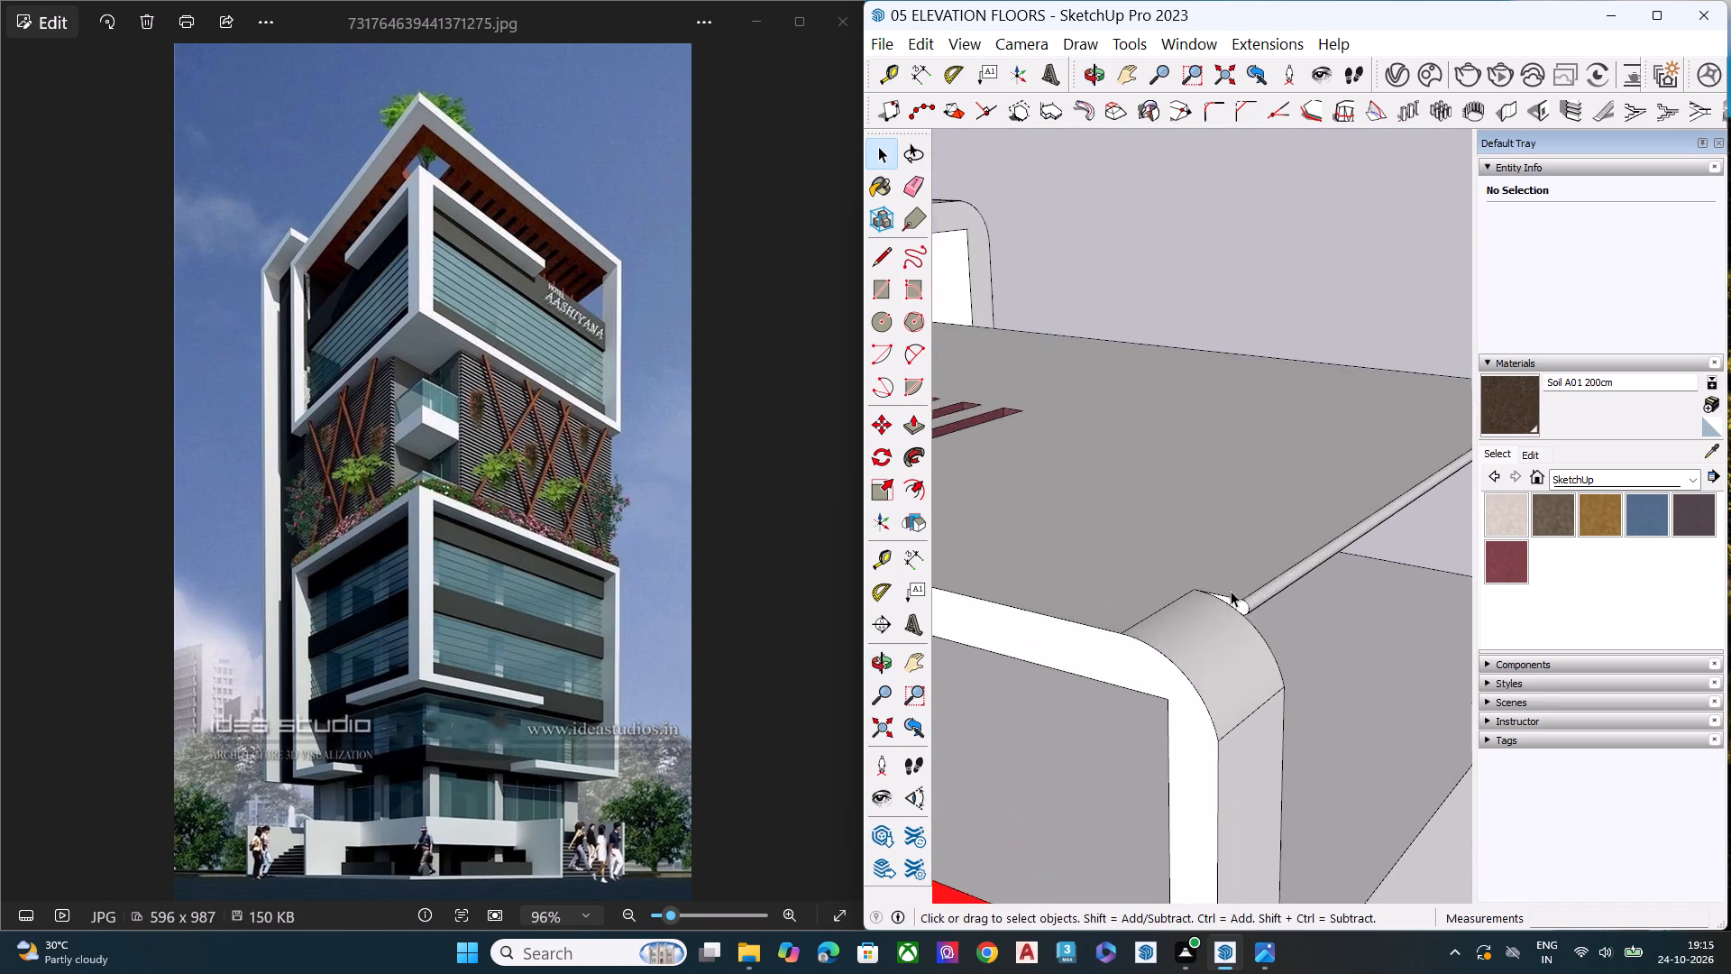
pyautogui.scroll(1, 1231, 591)
pyautogui.scroll(-7, 1237, 611)
pyautogui.scroll(3, 1235, 599)
pyautogui.scroll(-10, 1286, 550)
pyautogui.scroll(1, 1276, 575)
pyautogui.scroll(-6, 1276, 578)
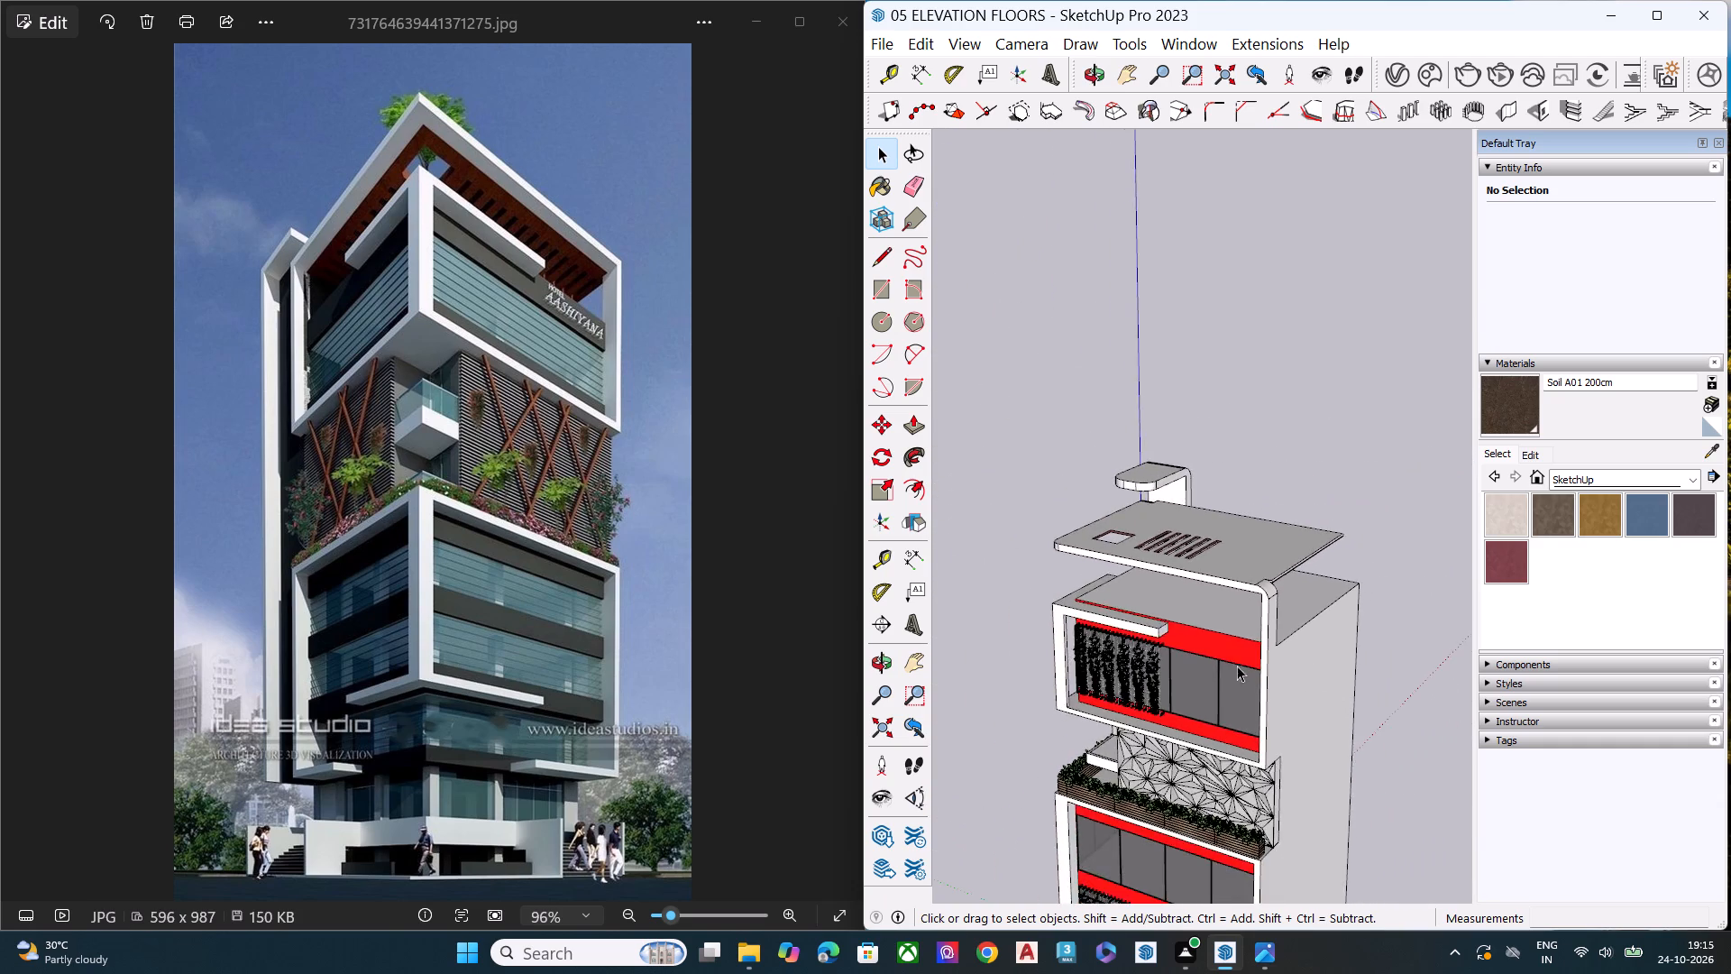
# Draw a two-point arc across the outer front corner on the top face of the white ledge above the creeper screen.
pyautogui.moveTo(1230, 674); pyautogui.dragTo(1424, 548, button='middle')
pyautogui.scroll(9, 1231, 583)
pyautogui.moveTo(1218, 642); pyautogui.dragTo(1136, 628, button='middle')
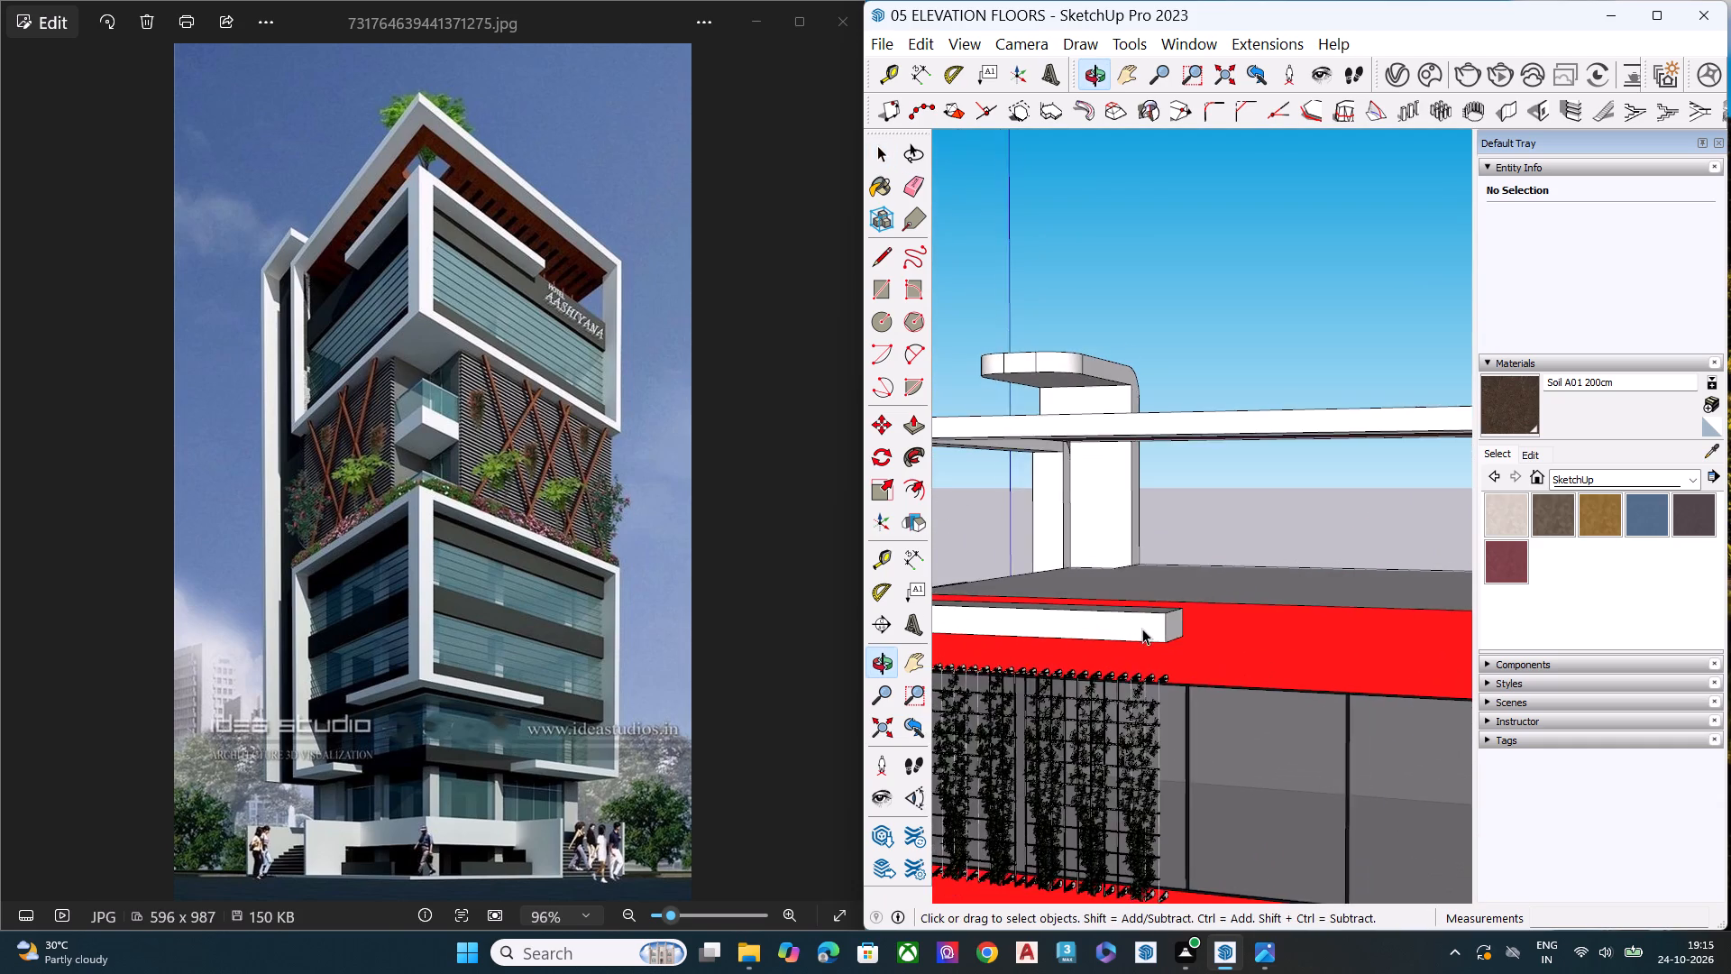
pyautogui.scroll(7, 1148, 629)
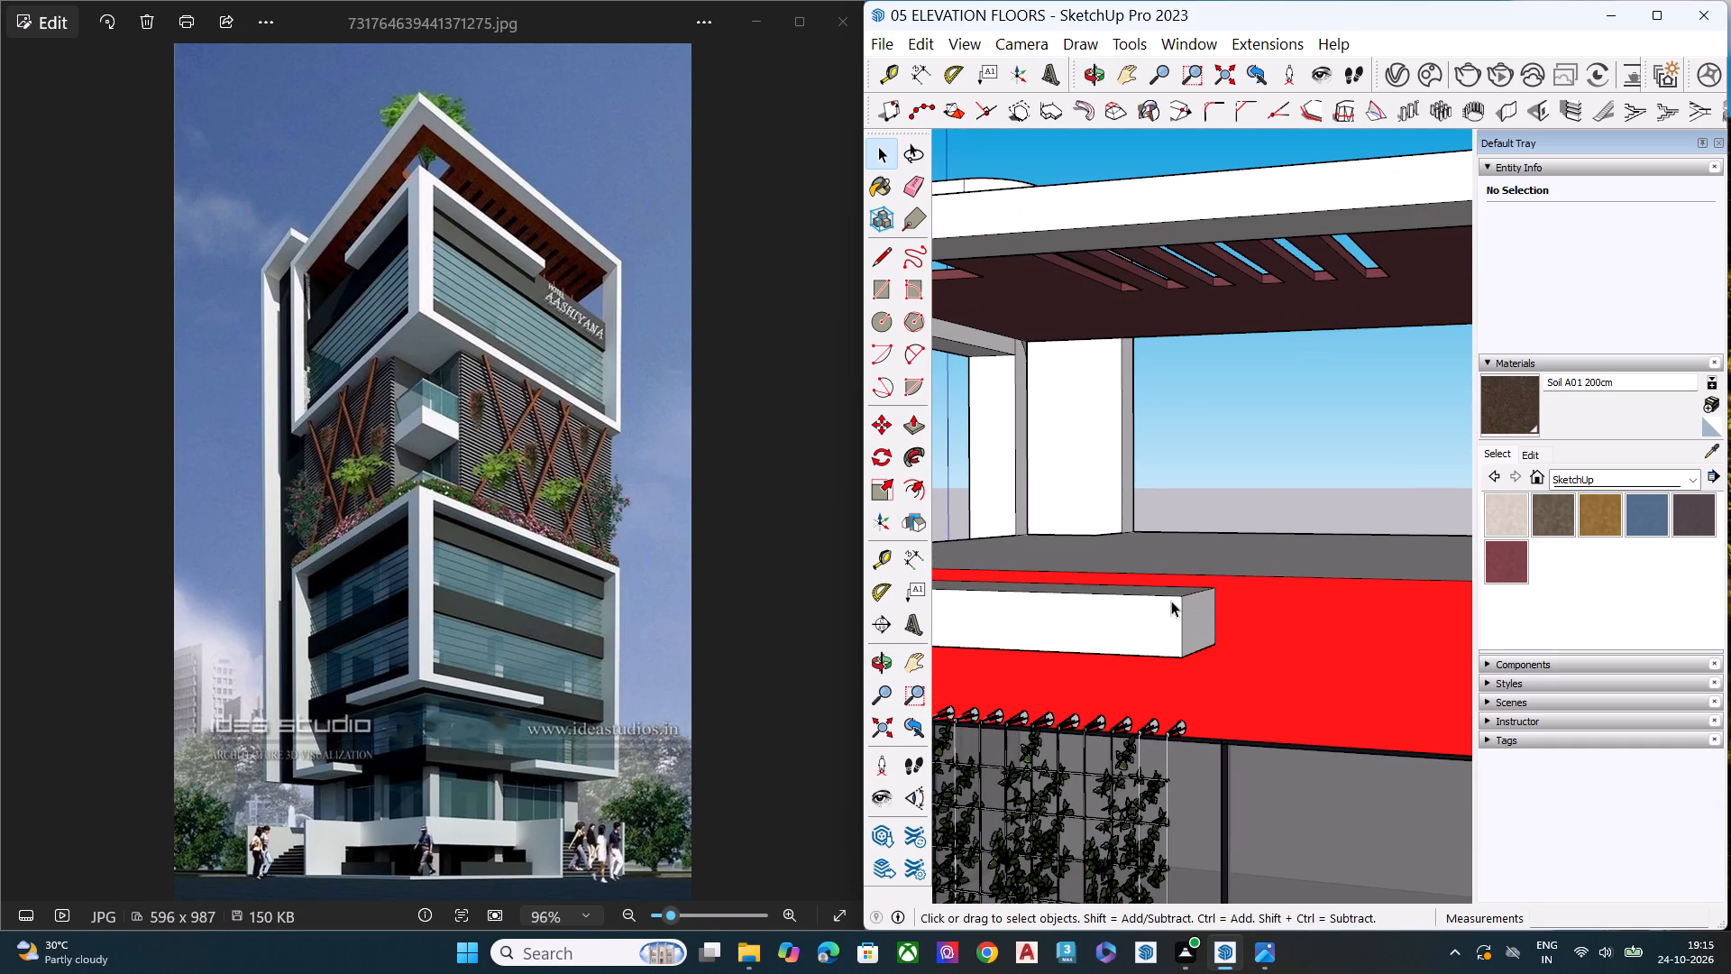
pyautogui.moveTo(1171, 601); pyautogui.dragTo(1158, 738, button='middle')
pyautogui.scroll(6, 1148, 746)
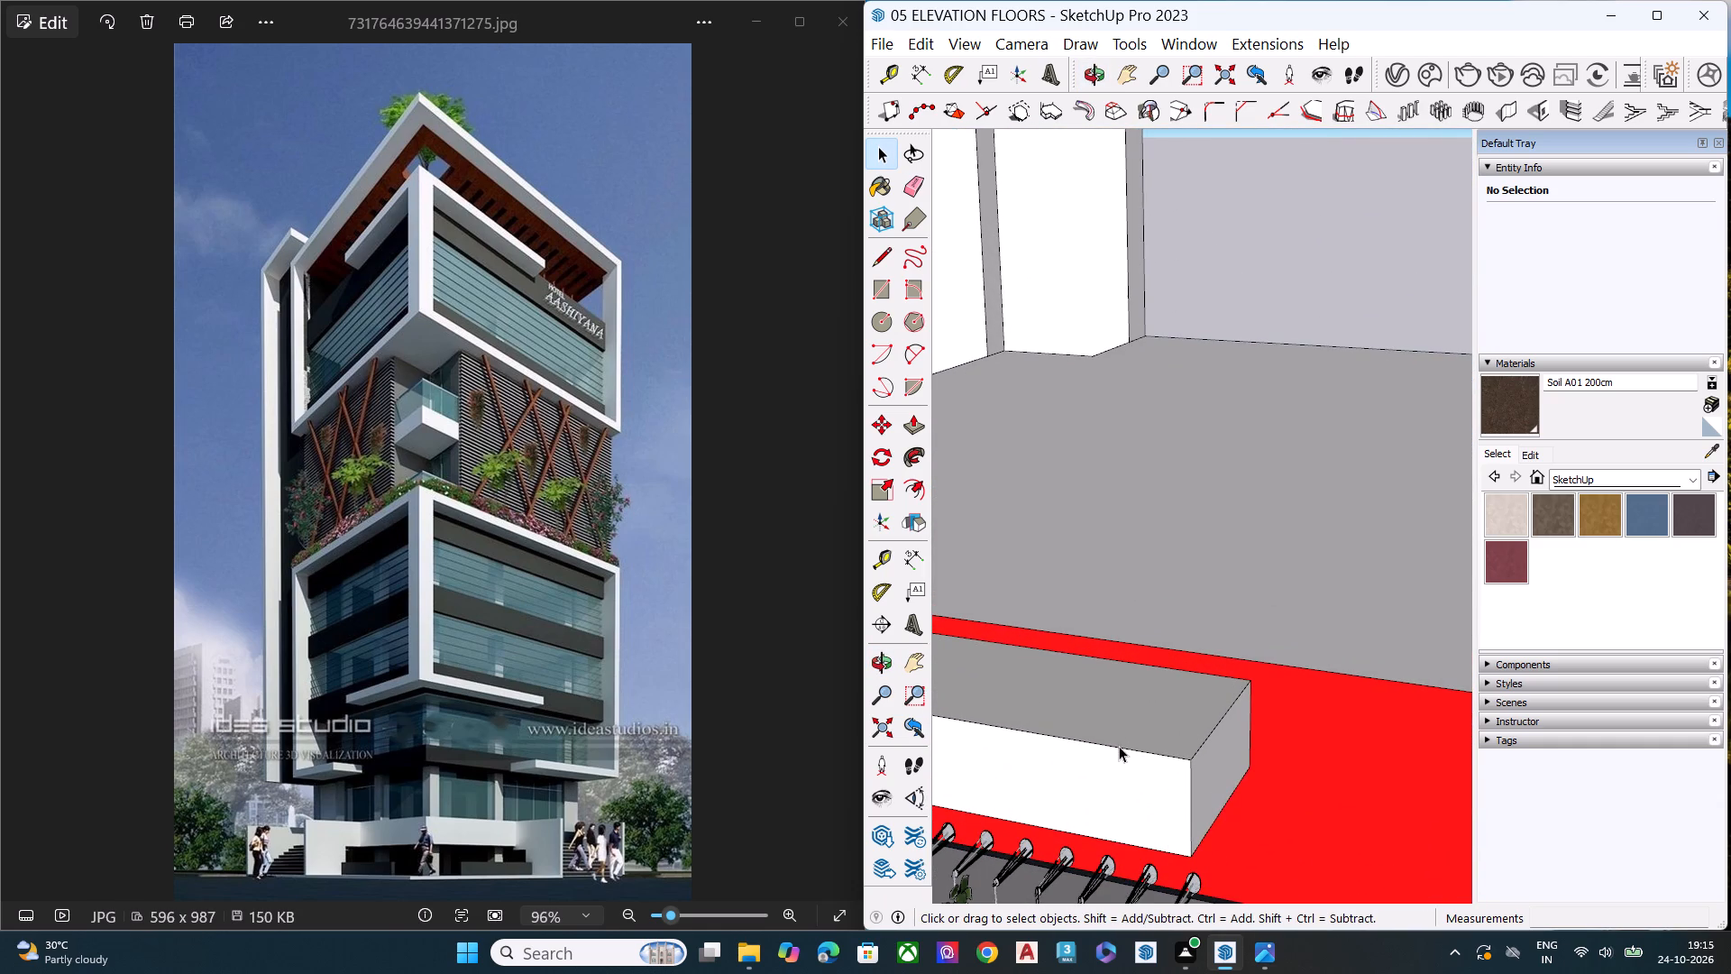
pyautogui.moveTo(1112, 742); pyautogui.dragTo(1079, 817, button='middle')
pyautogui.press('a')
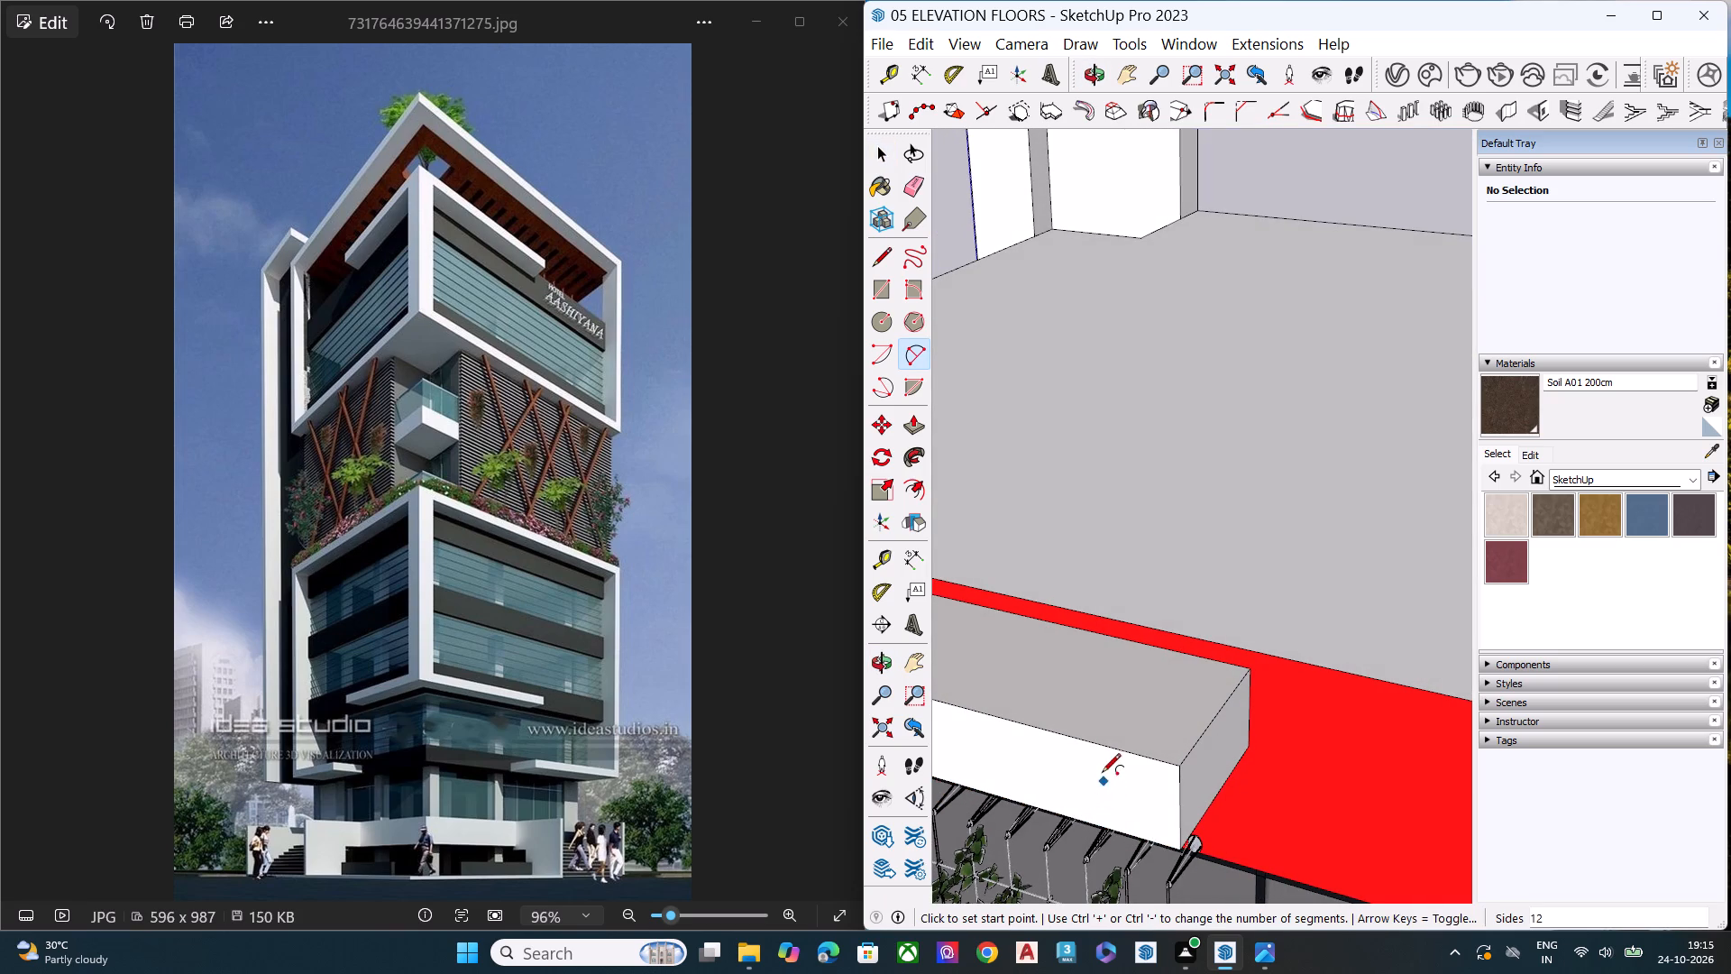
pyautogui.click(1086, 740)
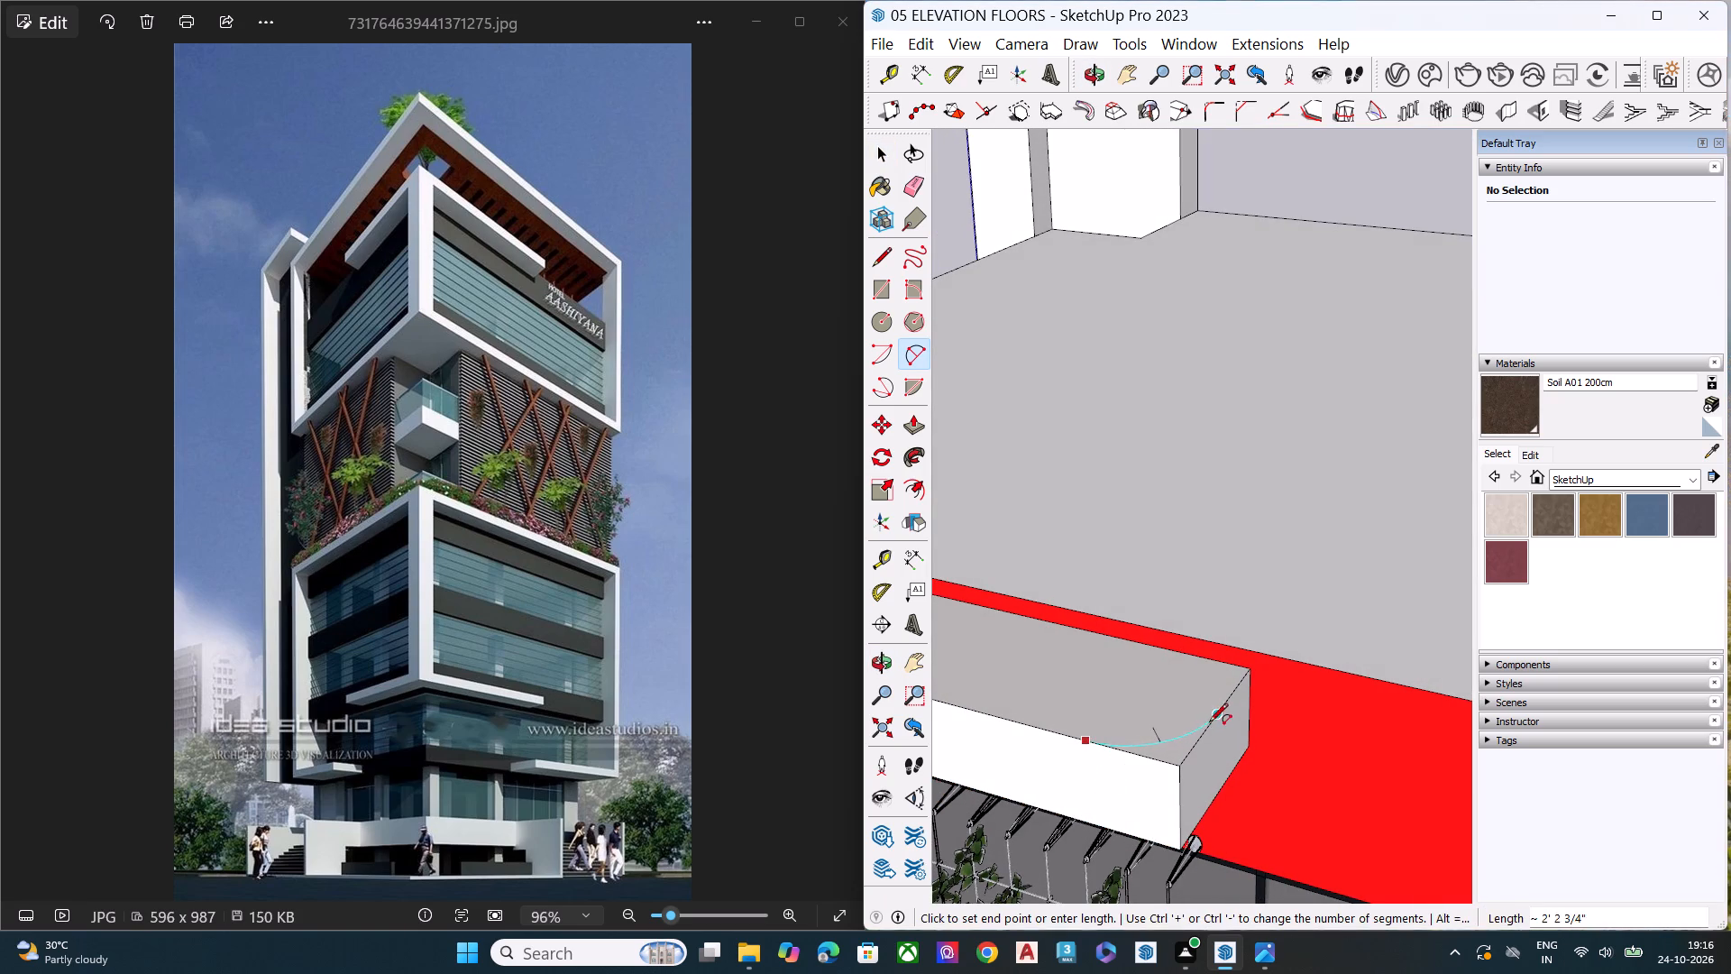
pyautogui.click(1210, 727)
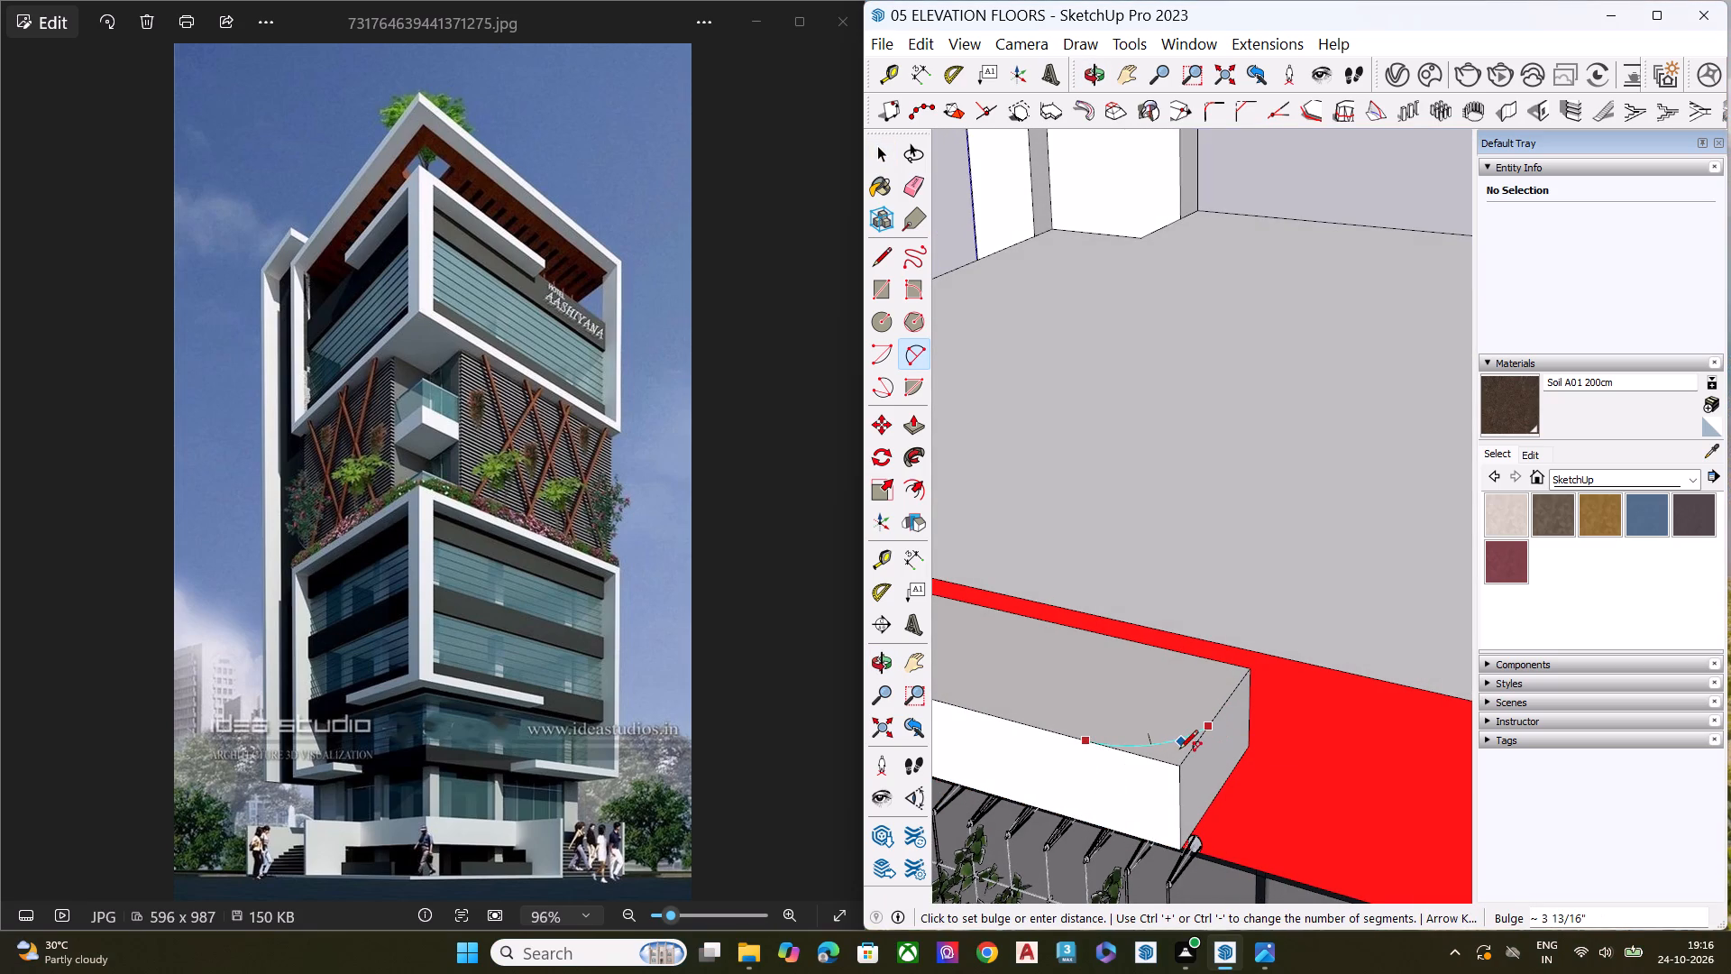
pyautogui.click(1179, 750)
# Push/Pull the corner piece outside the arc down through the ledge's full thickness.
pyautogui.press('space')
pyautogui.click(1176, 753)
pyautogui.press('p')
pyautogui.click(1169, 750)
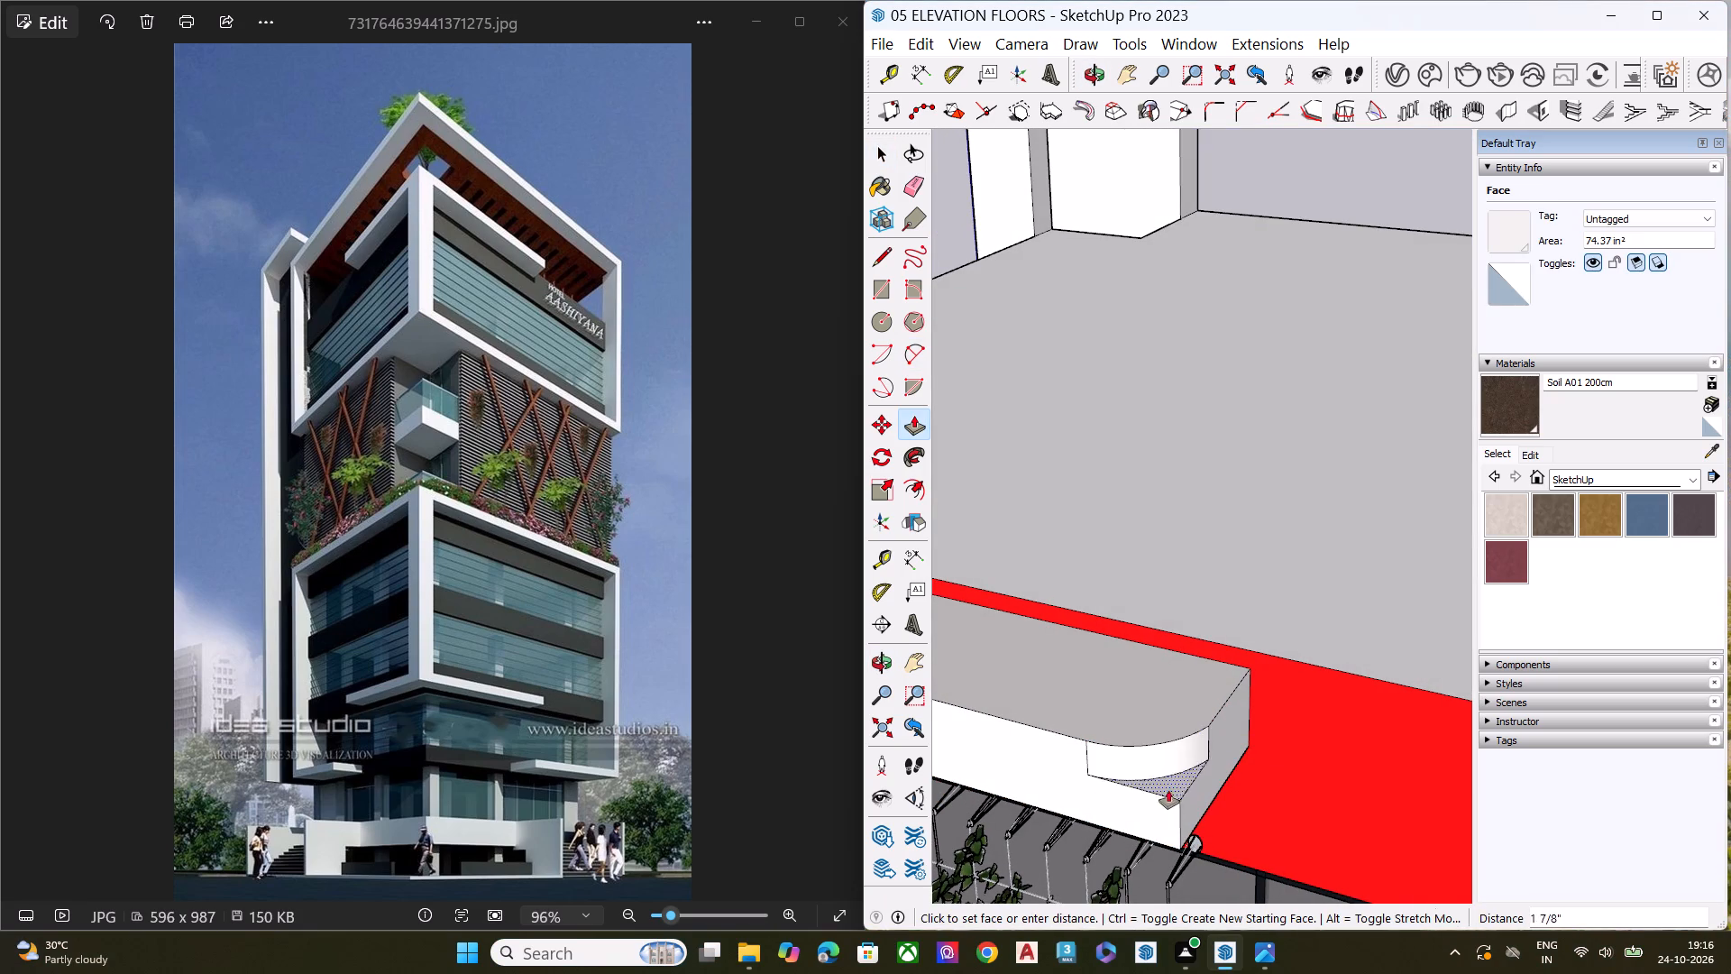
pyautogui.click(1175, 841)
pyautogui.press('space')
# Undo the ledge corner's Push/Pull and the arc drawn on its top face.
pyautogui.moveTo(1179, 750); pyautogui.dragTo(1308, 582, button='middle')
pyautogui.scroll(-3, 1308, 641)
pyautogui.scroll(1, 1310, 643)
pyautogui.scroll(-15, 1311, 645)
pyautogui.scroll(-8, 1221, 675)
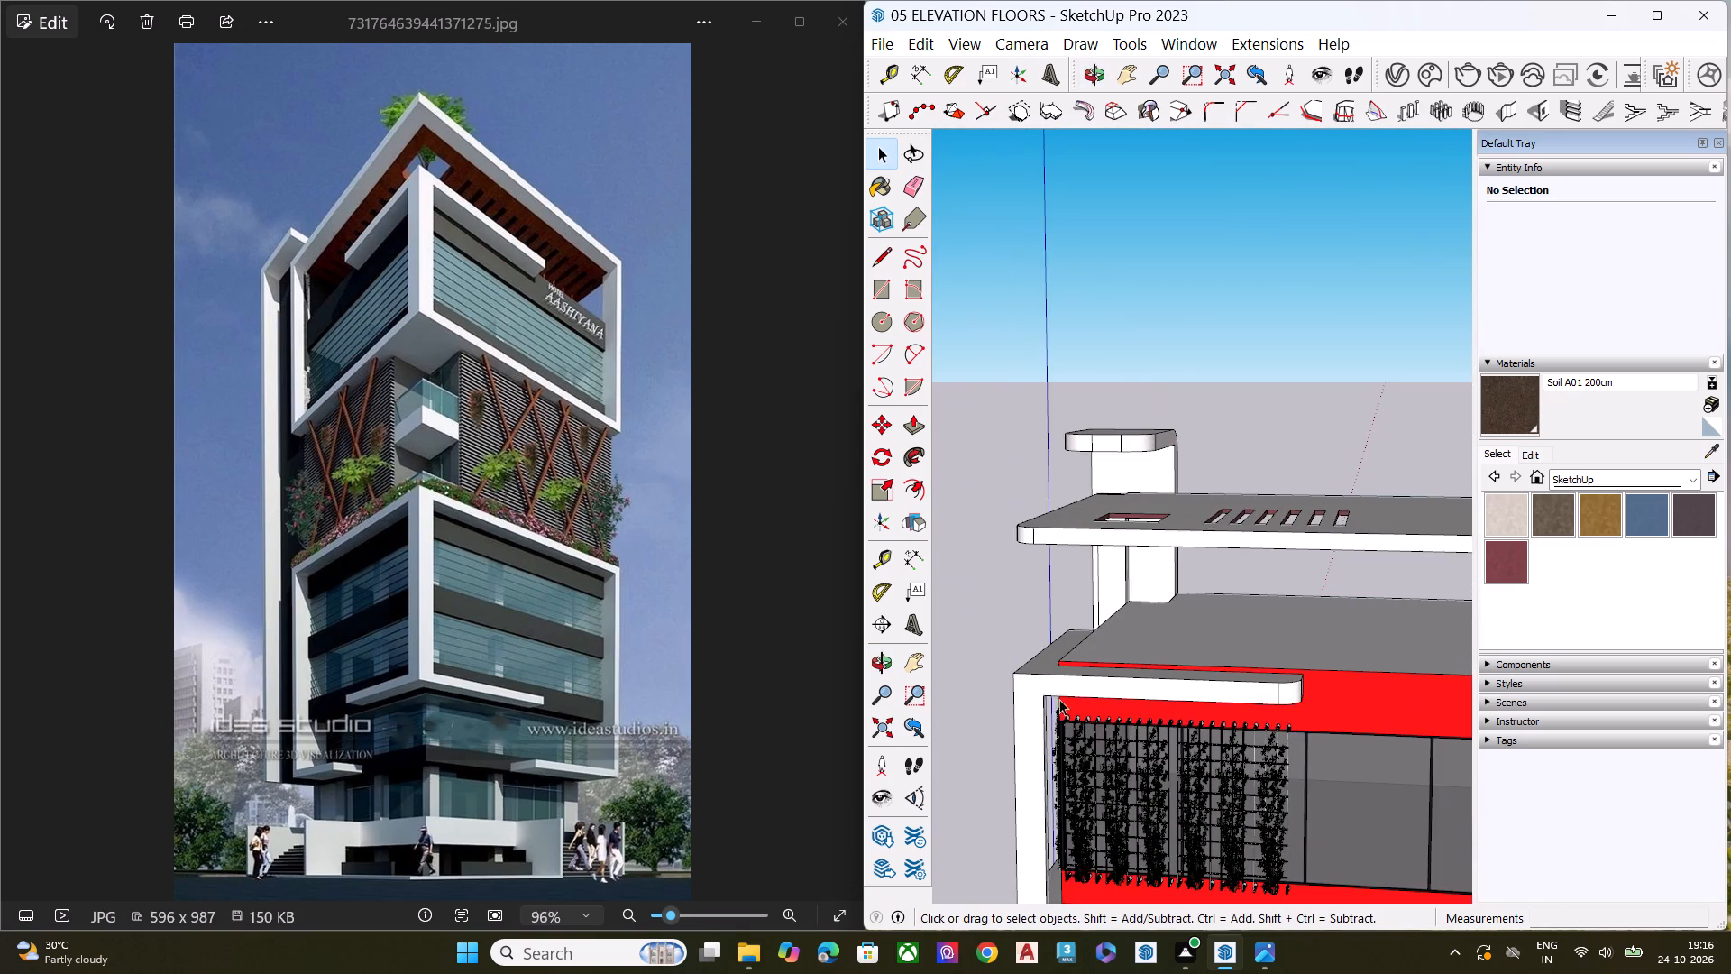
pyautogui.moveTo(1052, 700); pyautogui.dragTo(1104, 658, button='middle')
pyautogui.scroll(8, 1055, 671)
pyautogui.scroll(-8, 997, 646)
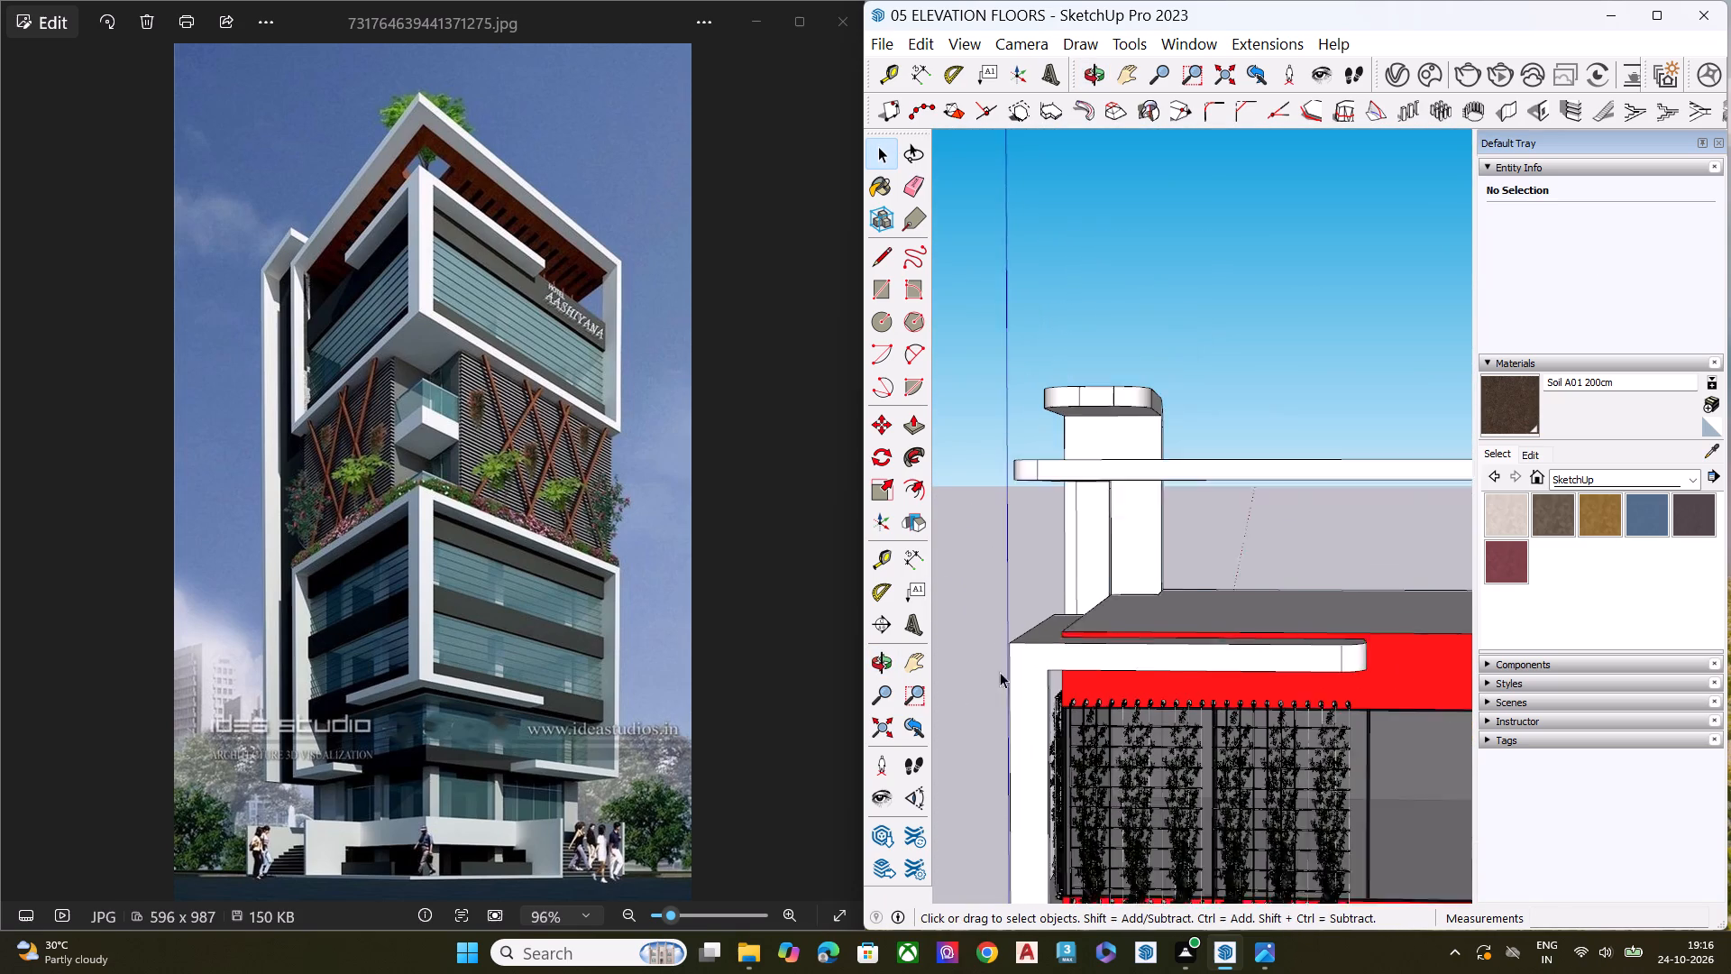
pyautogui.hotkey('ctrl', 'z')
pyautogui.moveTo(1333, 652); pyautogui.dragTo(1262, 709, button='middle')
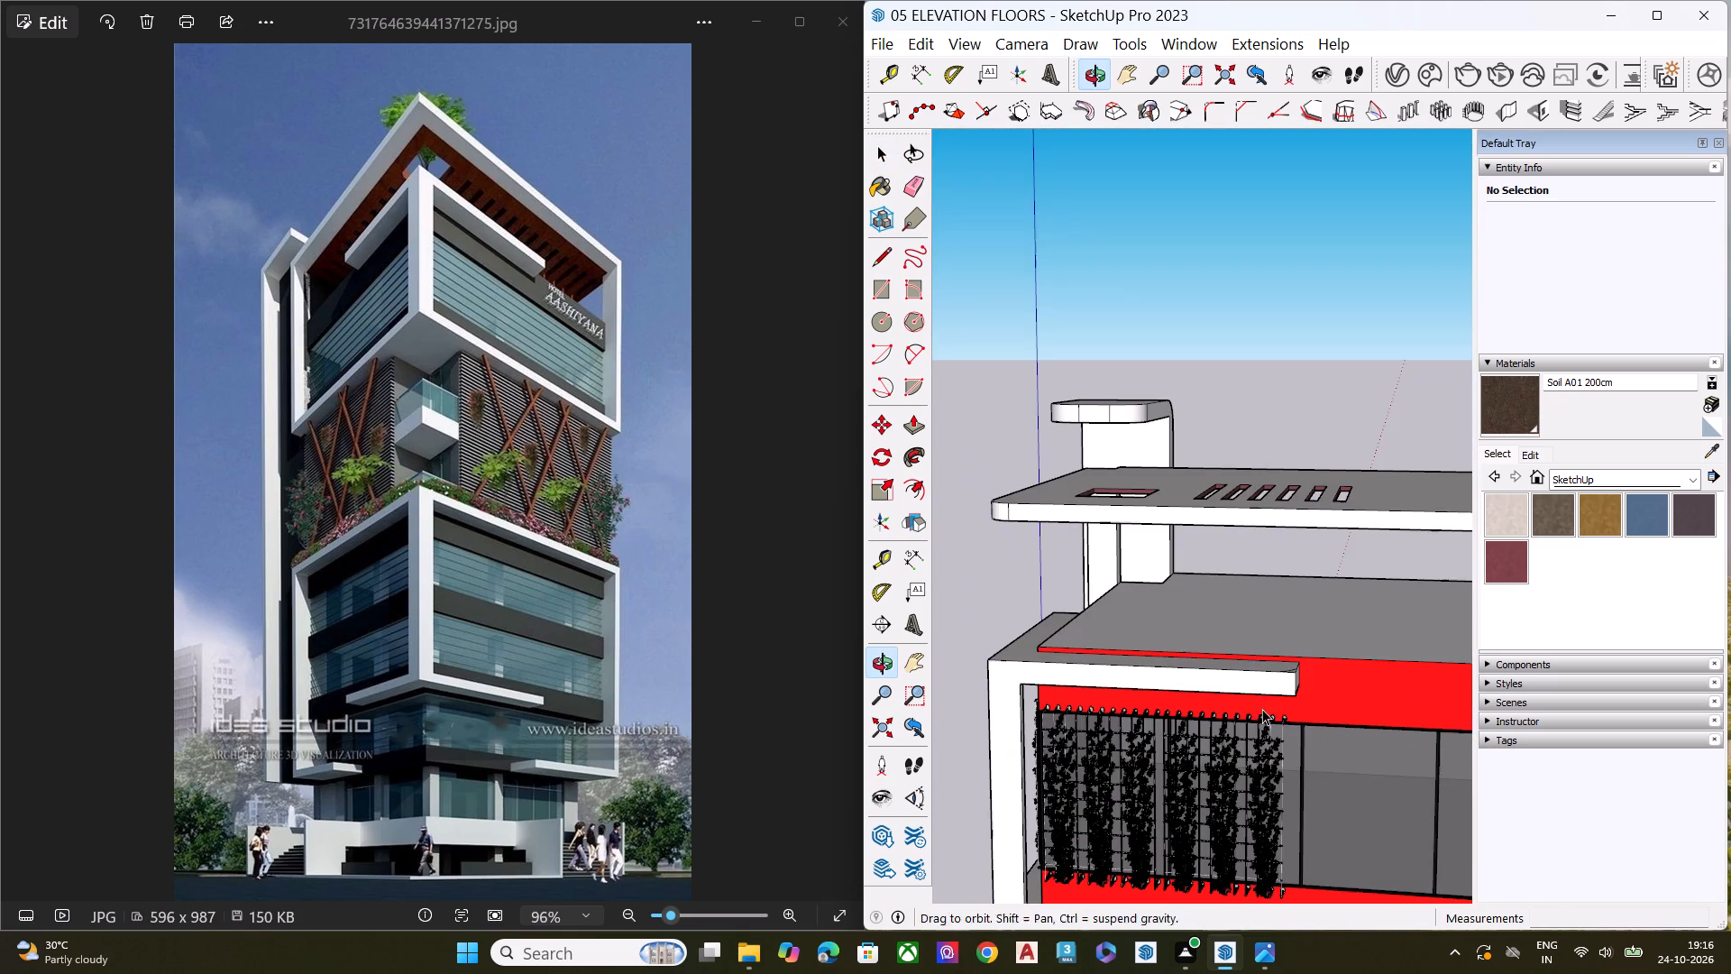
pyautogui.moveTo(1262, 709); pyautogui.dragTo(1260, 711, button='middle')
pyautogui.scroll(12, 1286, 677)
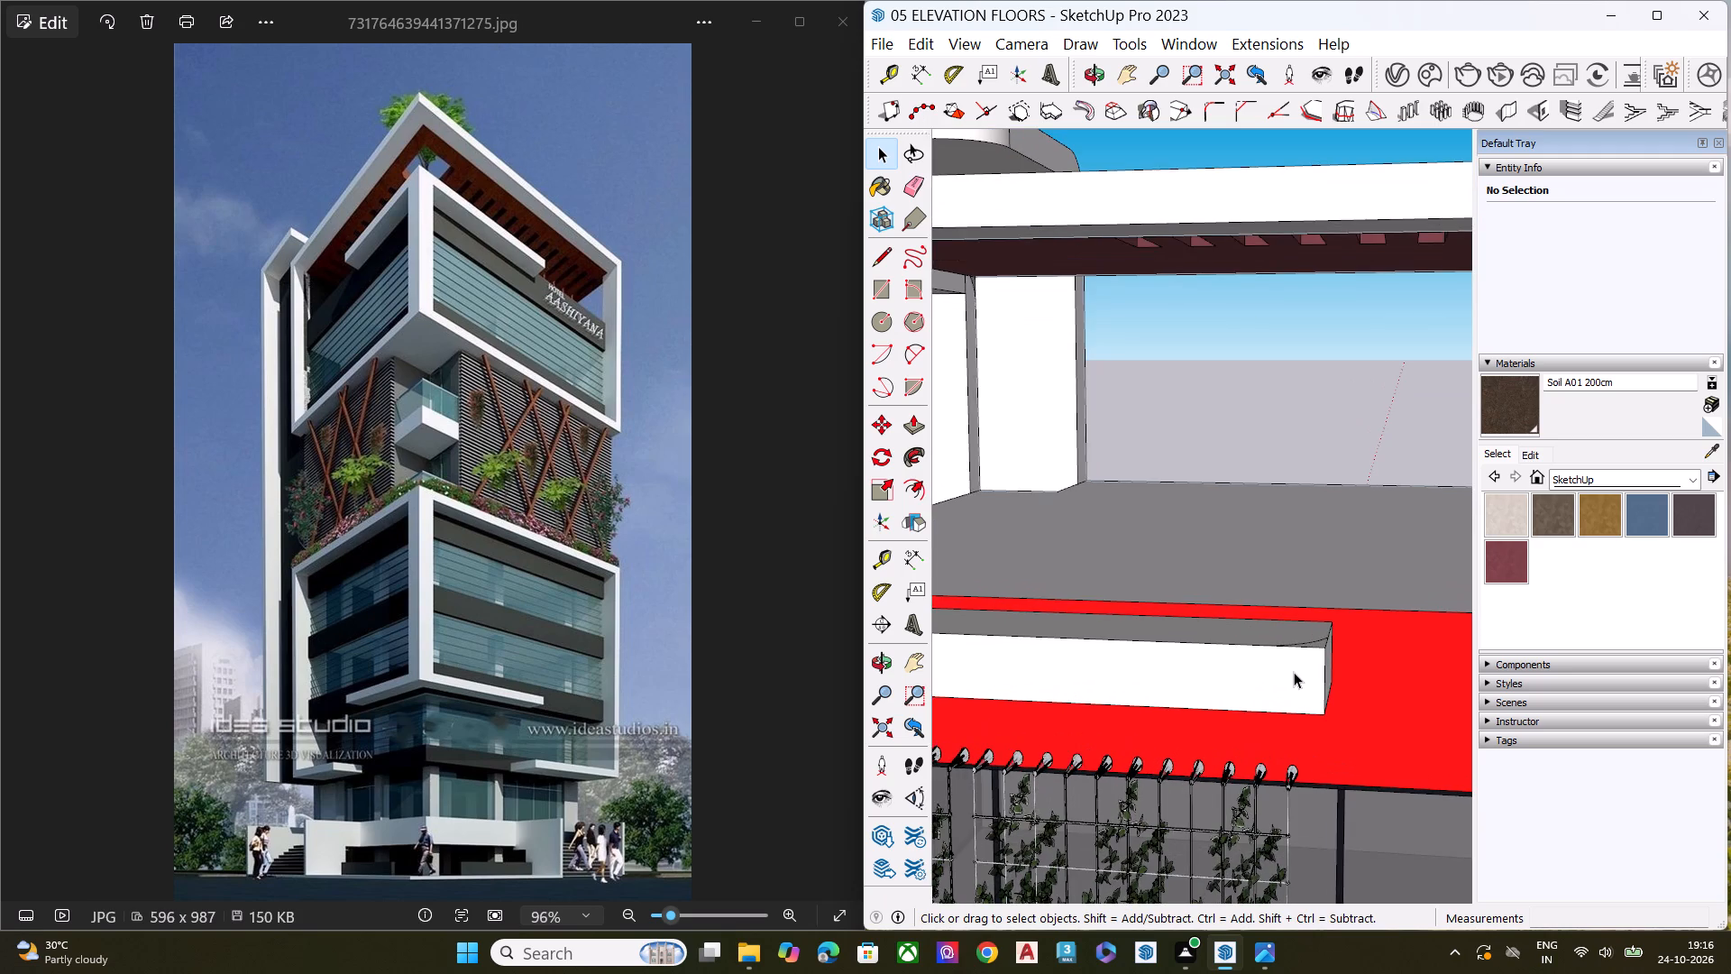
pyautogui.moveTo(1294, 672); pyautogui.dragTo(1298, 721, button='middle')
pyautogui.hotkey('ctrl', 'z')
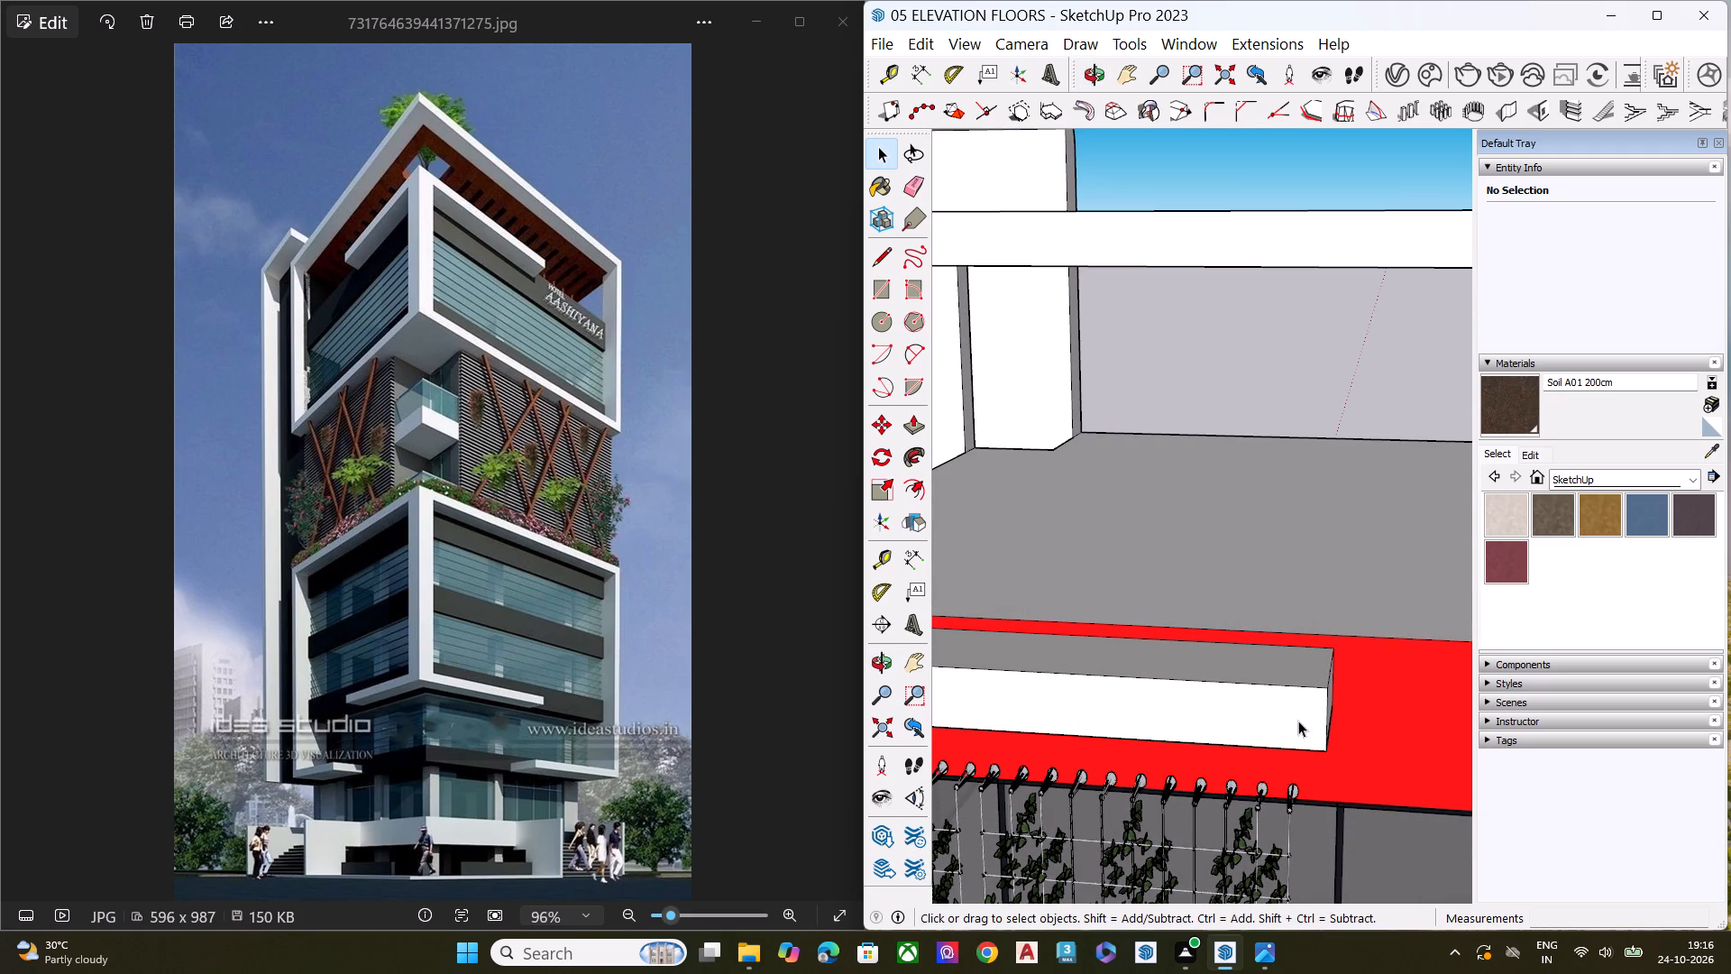
# Draw a two-point arc of about 10" radius between the upper and lower edges of the ledge's front face, near its free end.
pyautogui.press('a')
pyautogui.click(1287, 685)
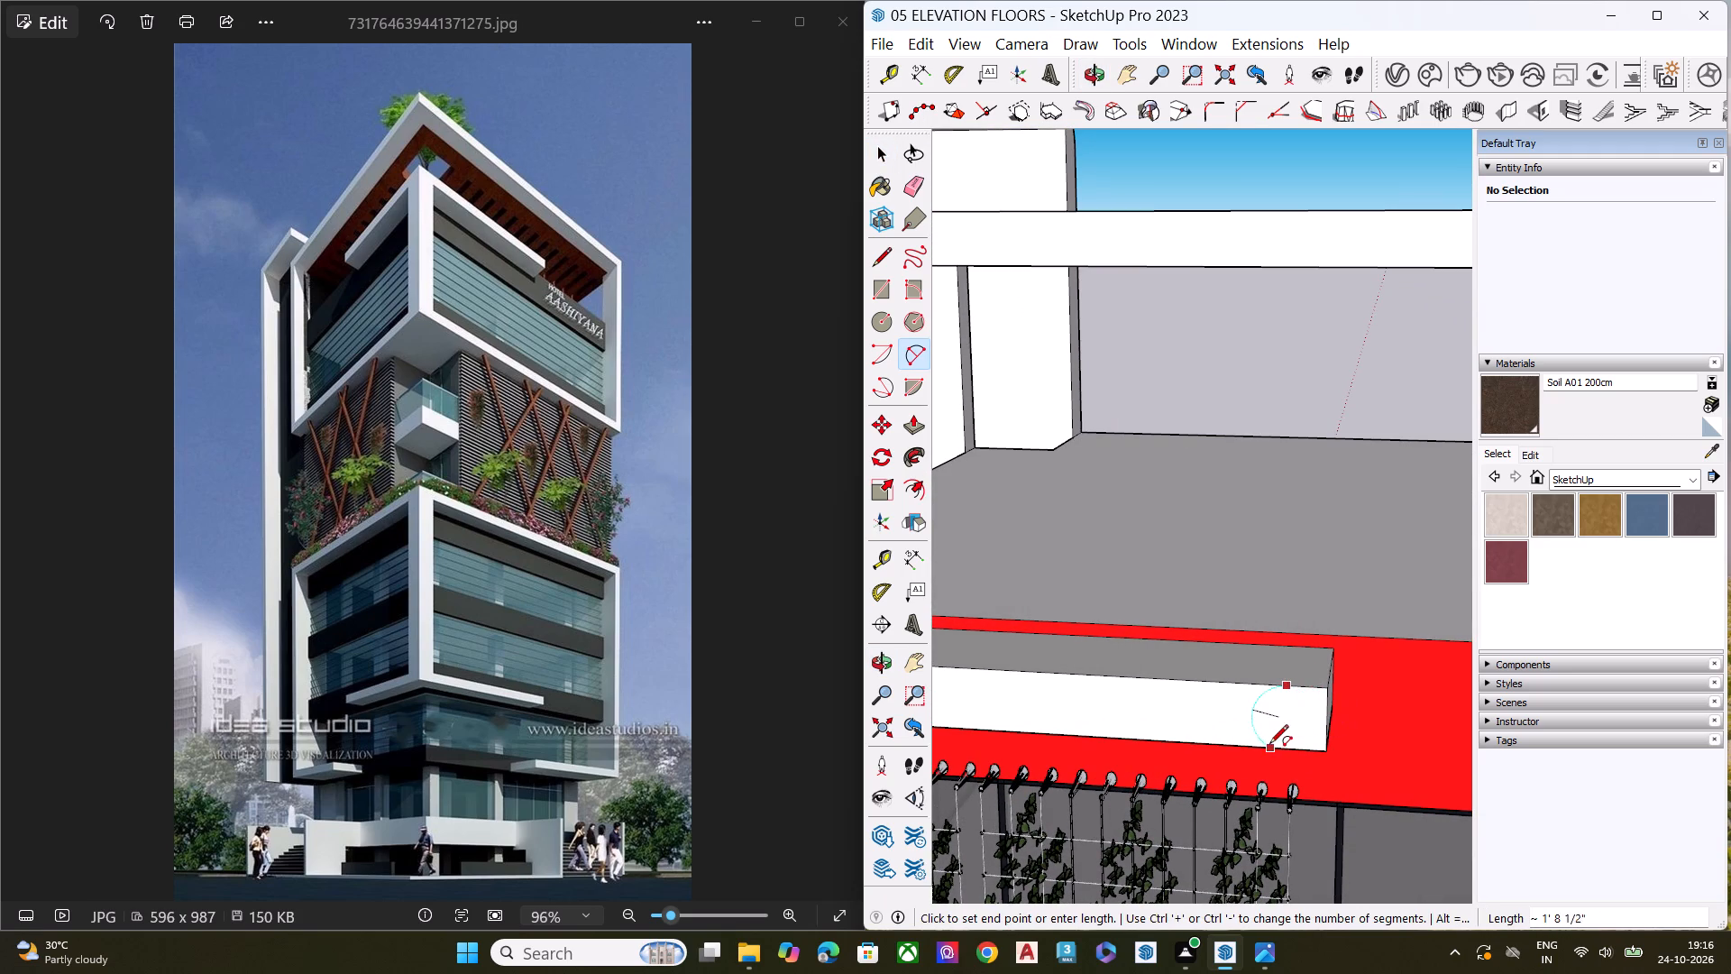
pyautogui.click(1278, 745)
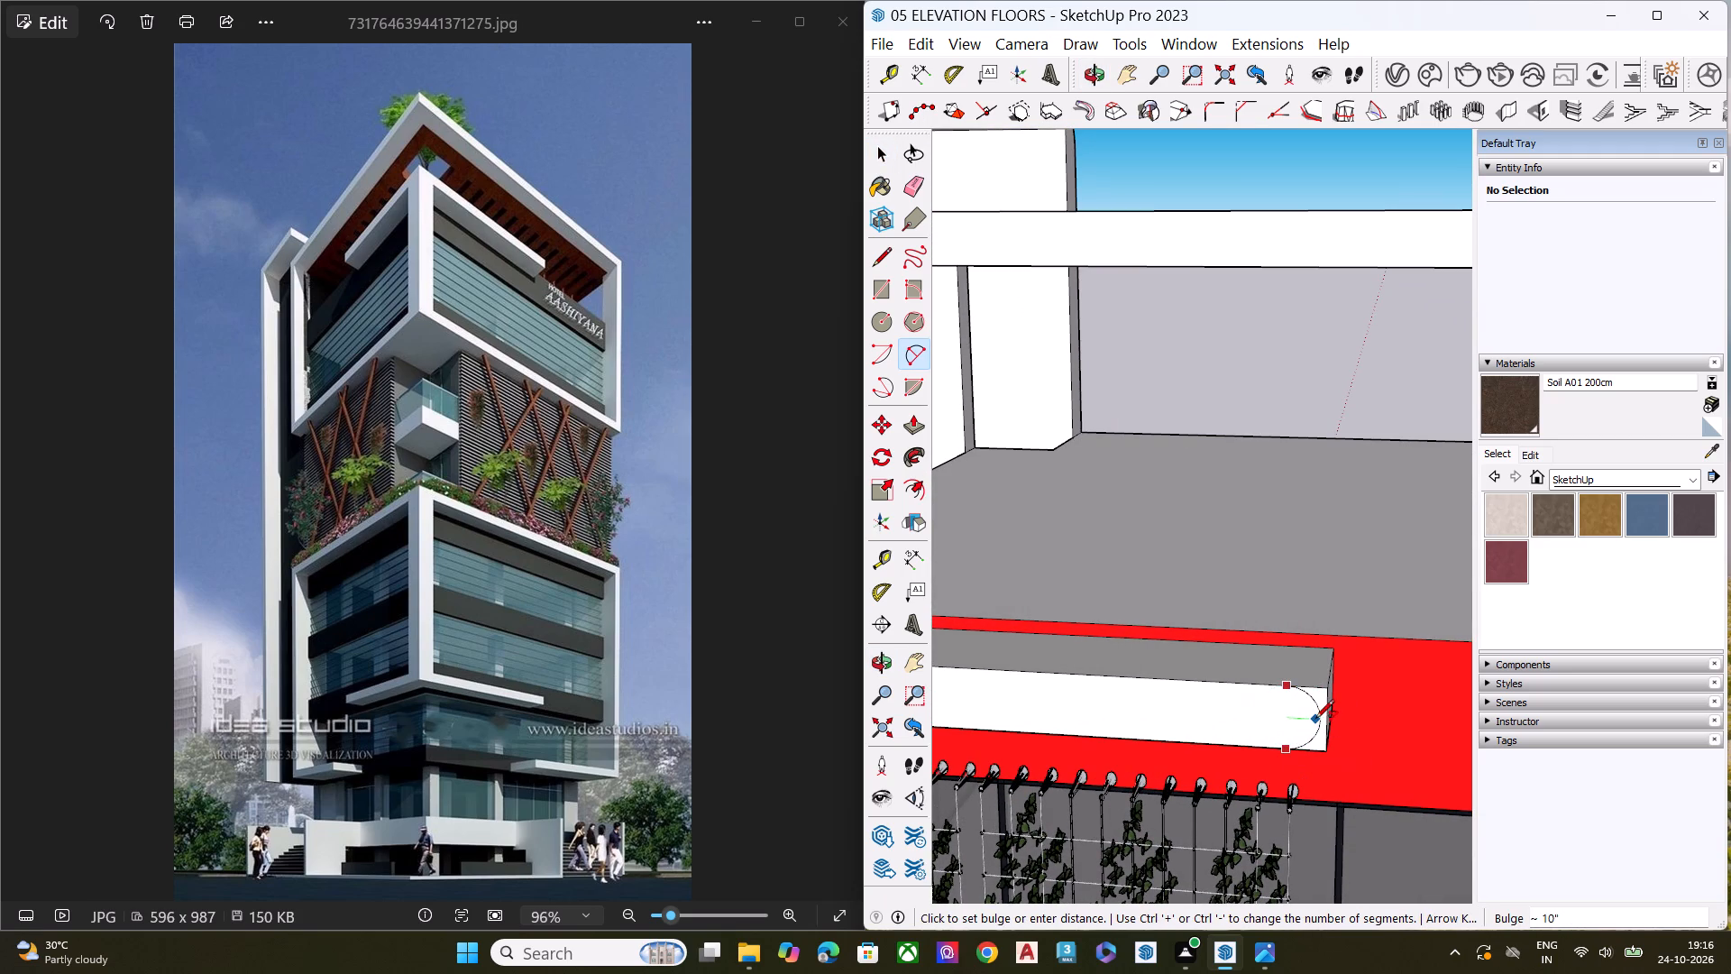
pyautogui.scroll(1, 1315, 720)
pyautogui.scroll(-1, 1315, 720)
pyautogui.scroll(5, 1315, 720)
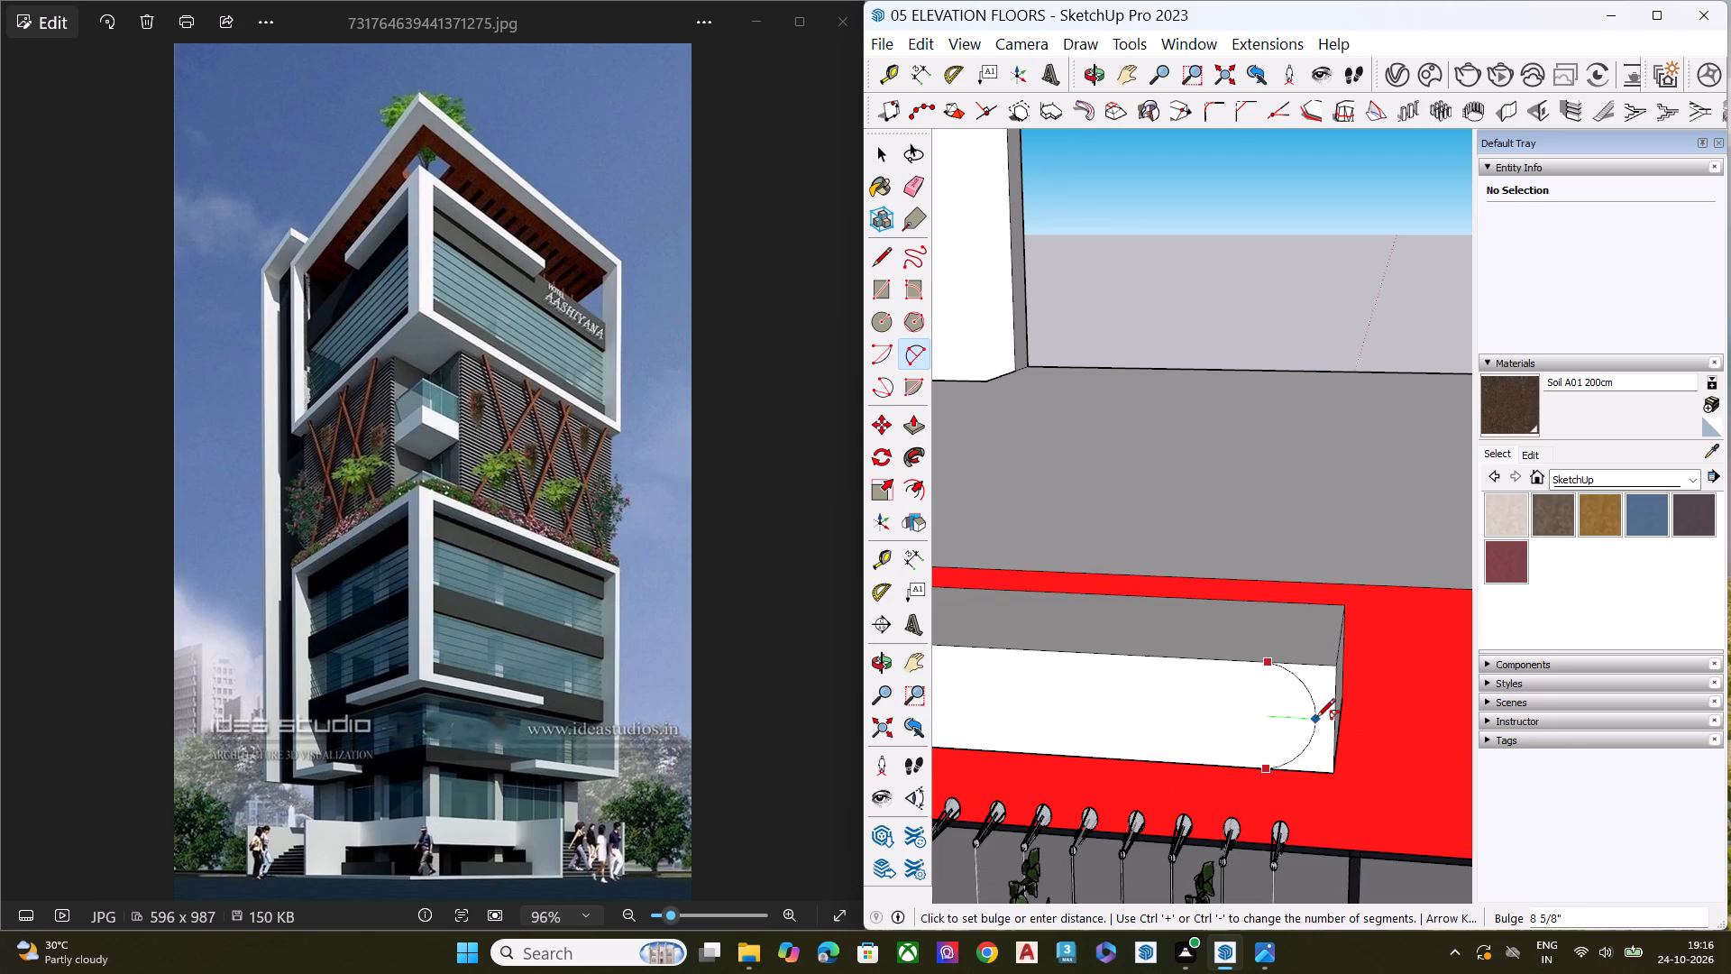
pyautogui.moveTo(1305, 718); pyautogui.dragTo(1317, 632, button='middle')
pyautogui.scroll(4, 1317, 632)
pyautogui.scroll(-1, 1315, 663)
pyautogui.scroll(3, 1315, 665)
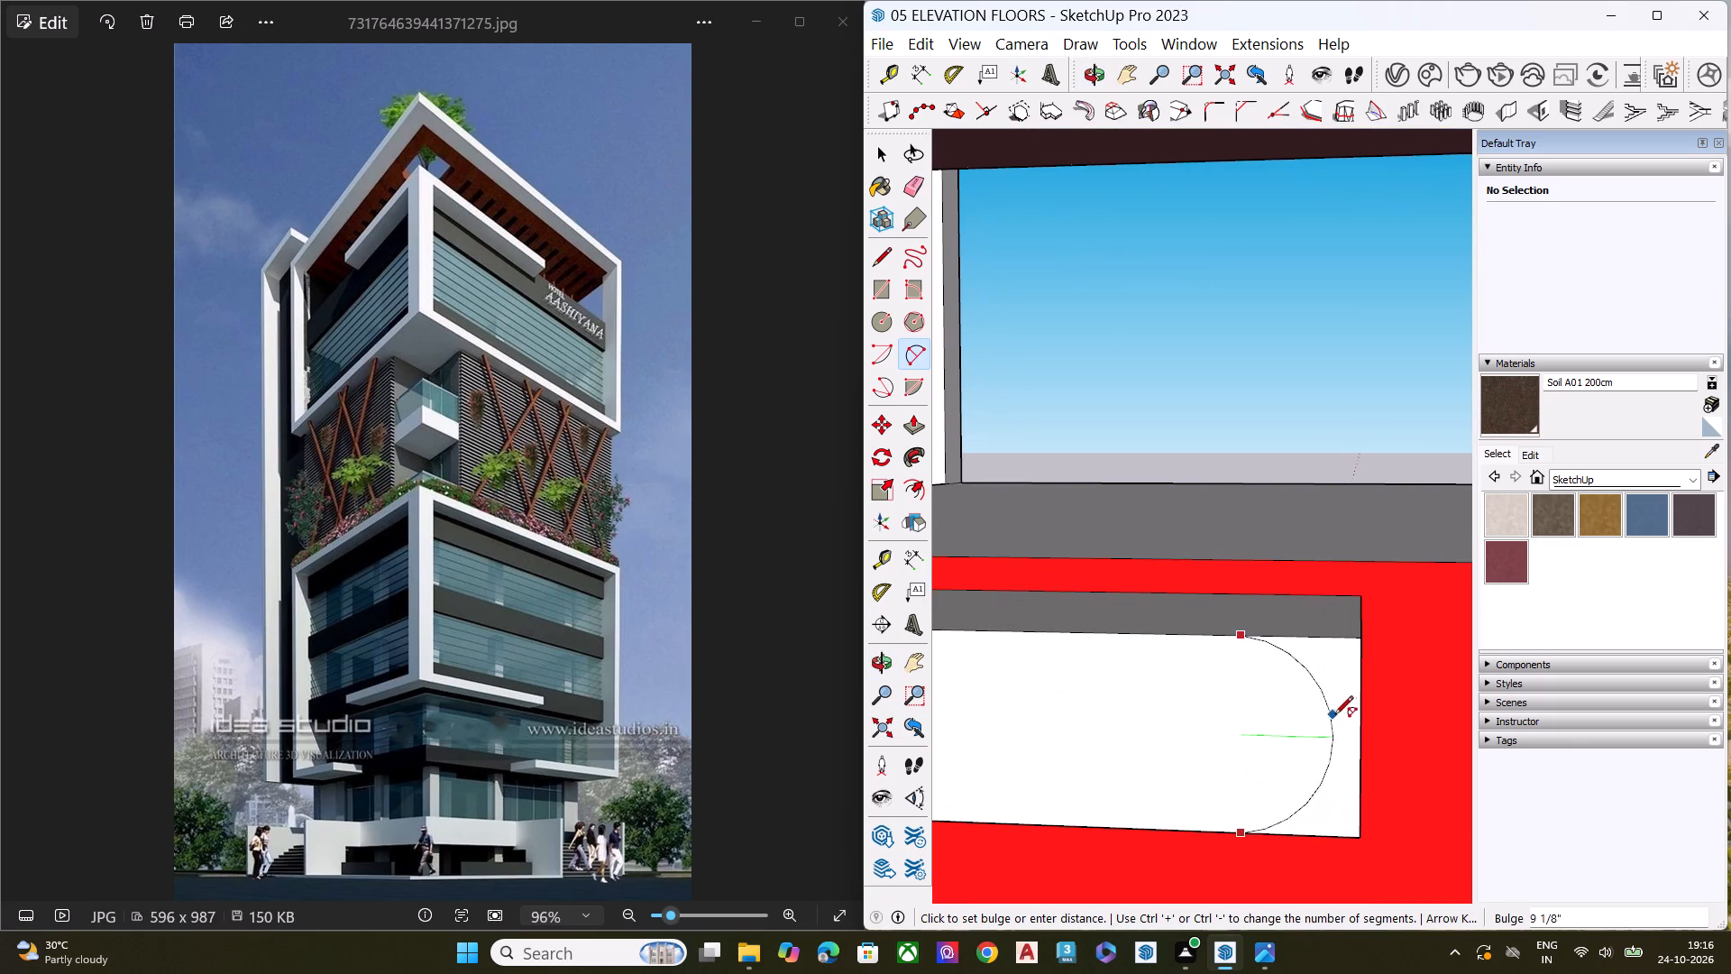
pyautogui.click(1336, 725)
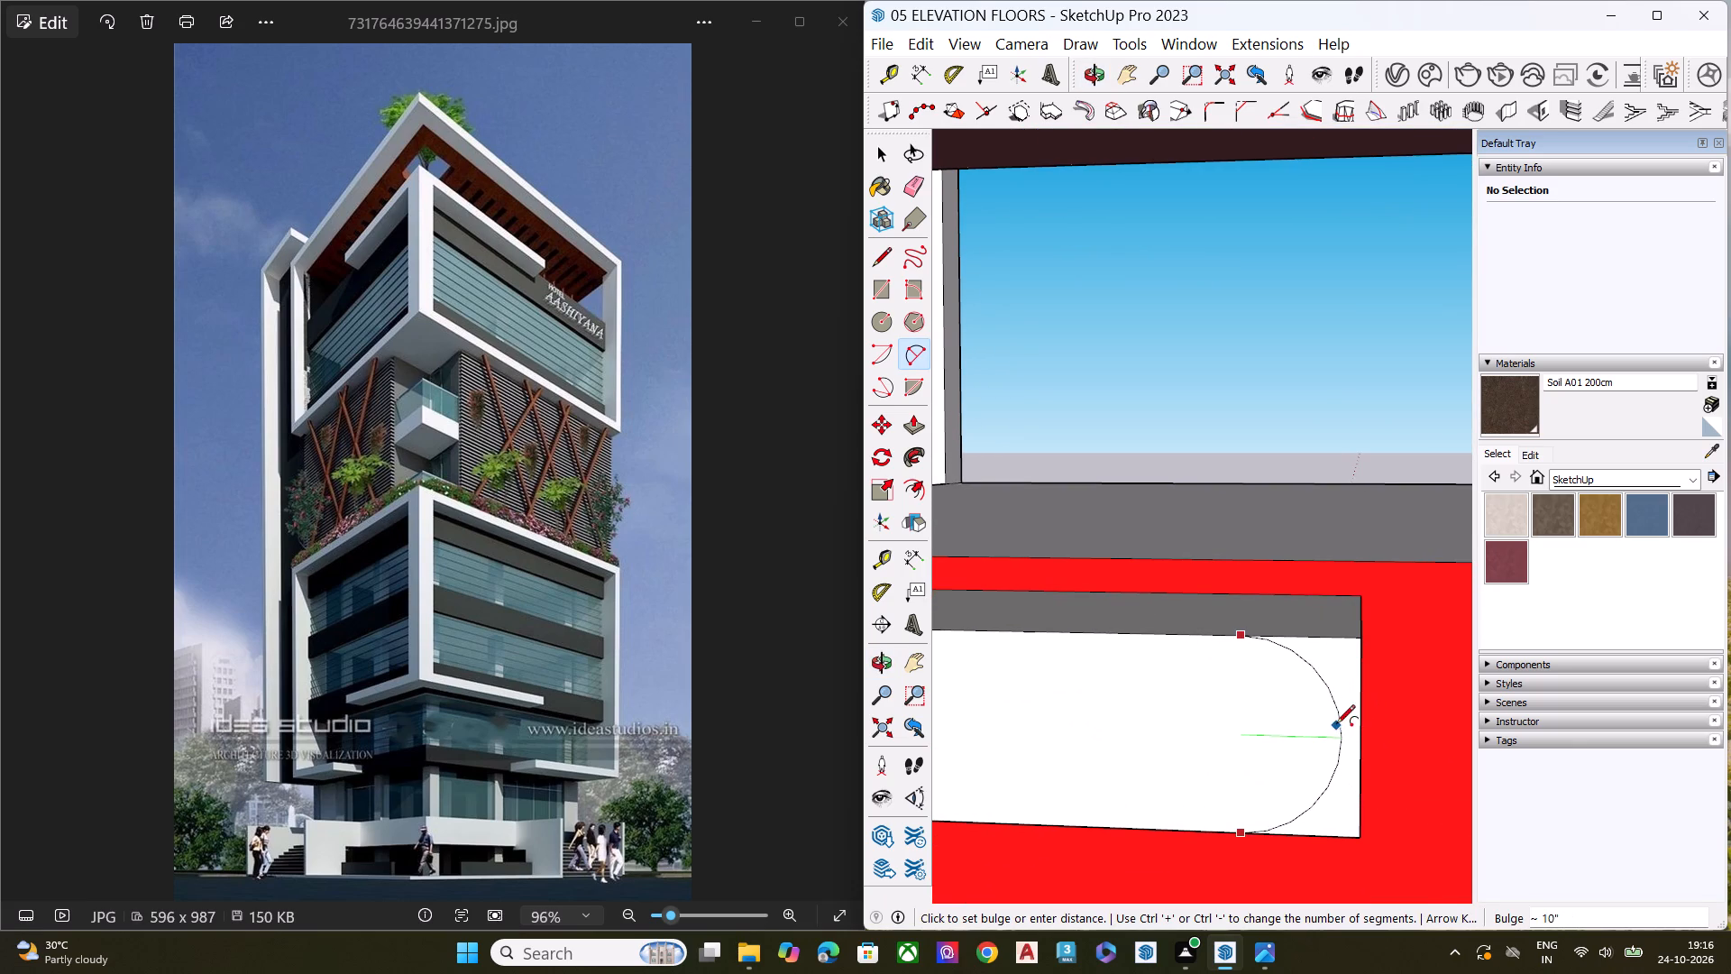
# Set the ledge-end arc to 30 segments.
pyautogui.press('space')
pyautogui.click(1332, 697)
pyautogui.click(1641, 270)
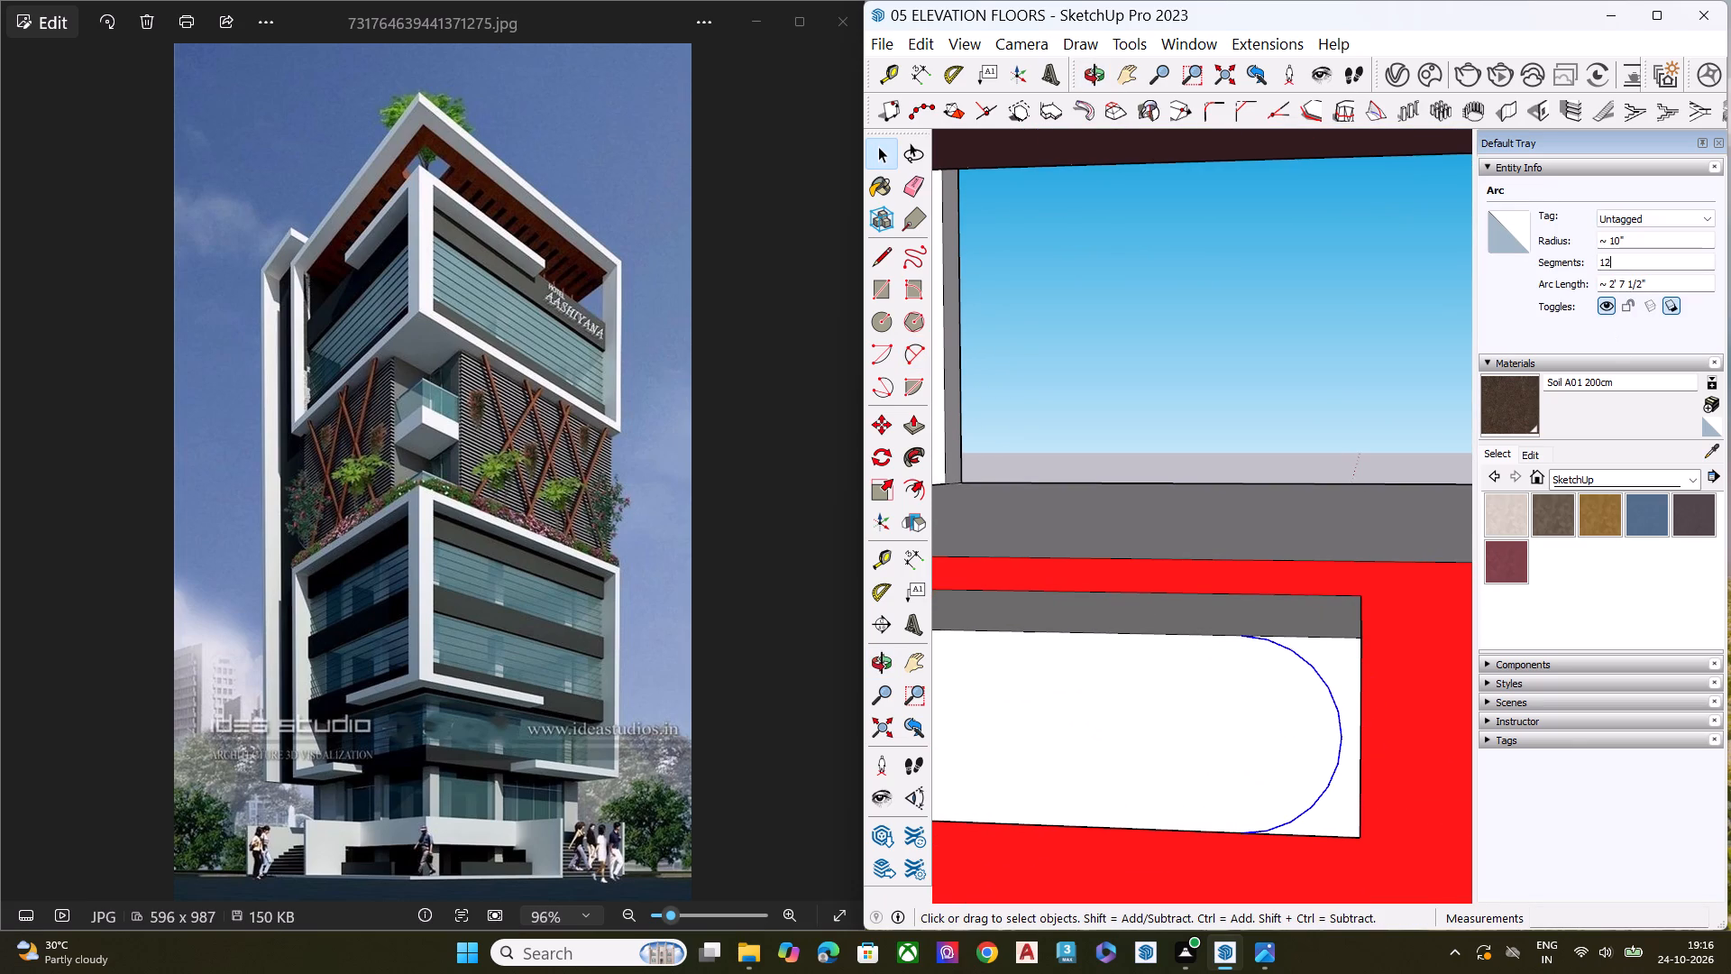
pyautogui.press('BackSpace')
pyautogui.press('BackSpace')
pyautogui.write('30')
pyautogui.press('Return')
# Push/Pull the face outside the ledge-end arc back through the ledge's full depth to the red wall.
pyautogui.scroll(-6, 1261, 437)
pyautogui.moveTo(1319, 591); pyautogui.dragTo(1140, 585, button='middle')
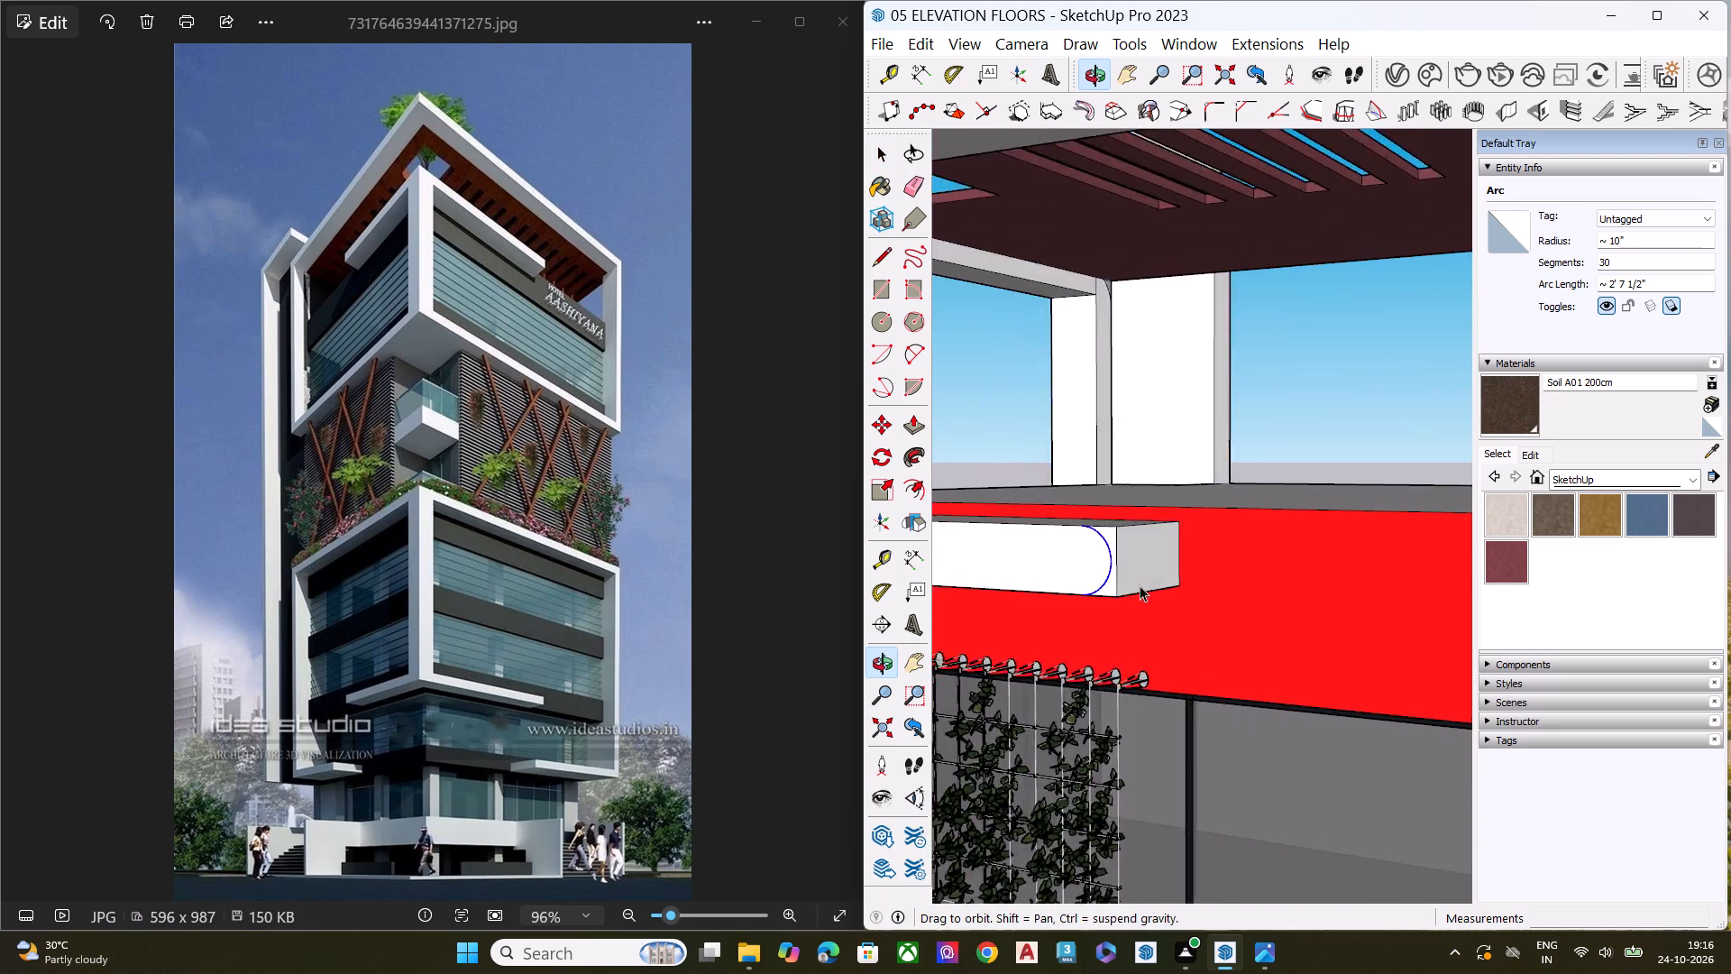
pyautogui.moveTo(1140, 585); pyautogui.dragTo(1140, 587, button='middle')
pyautogui.scroll(7, 1146, 573)
pyautogui.click(1066, 521)
pyautogui.press('p')
pyautogui.click(1066, 520)
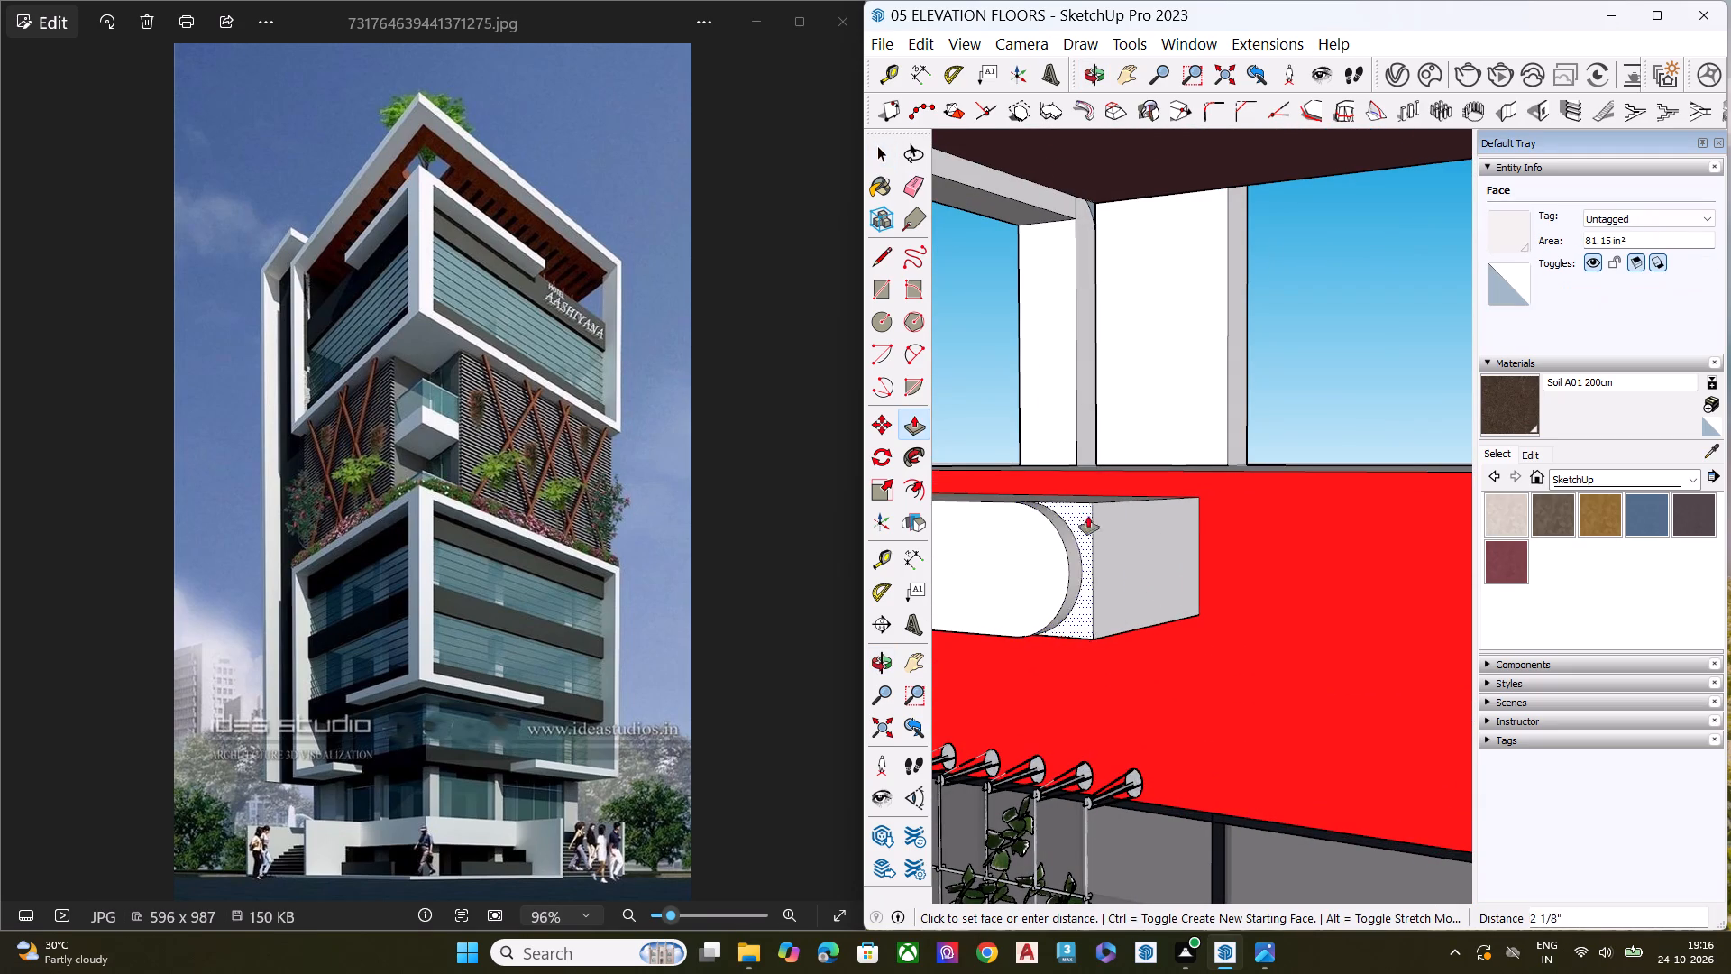
pyautogui.click(1199, 500)
pyautogui.press('space')
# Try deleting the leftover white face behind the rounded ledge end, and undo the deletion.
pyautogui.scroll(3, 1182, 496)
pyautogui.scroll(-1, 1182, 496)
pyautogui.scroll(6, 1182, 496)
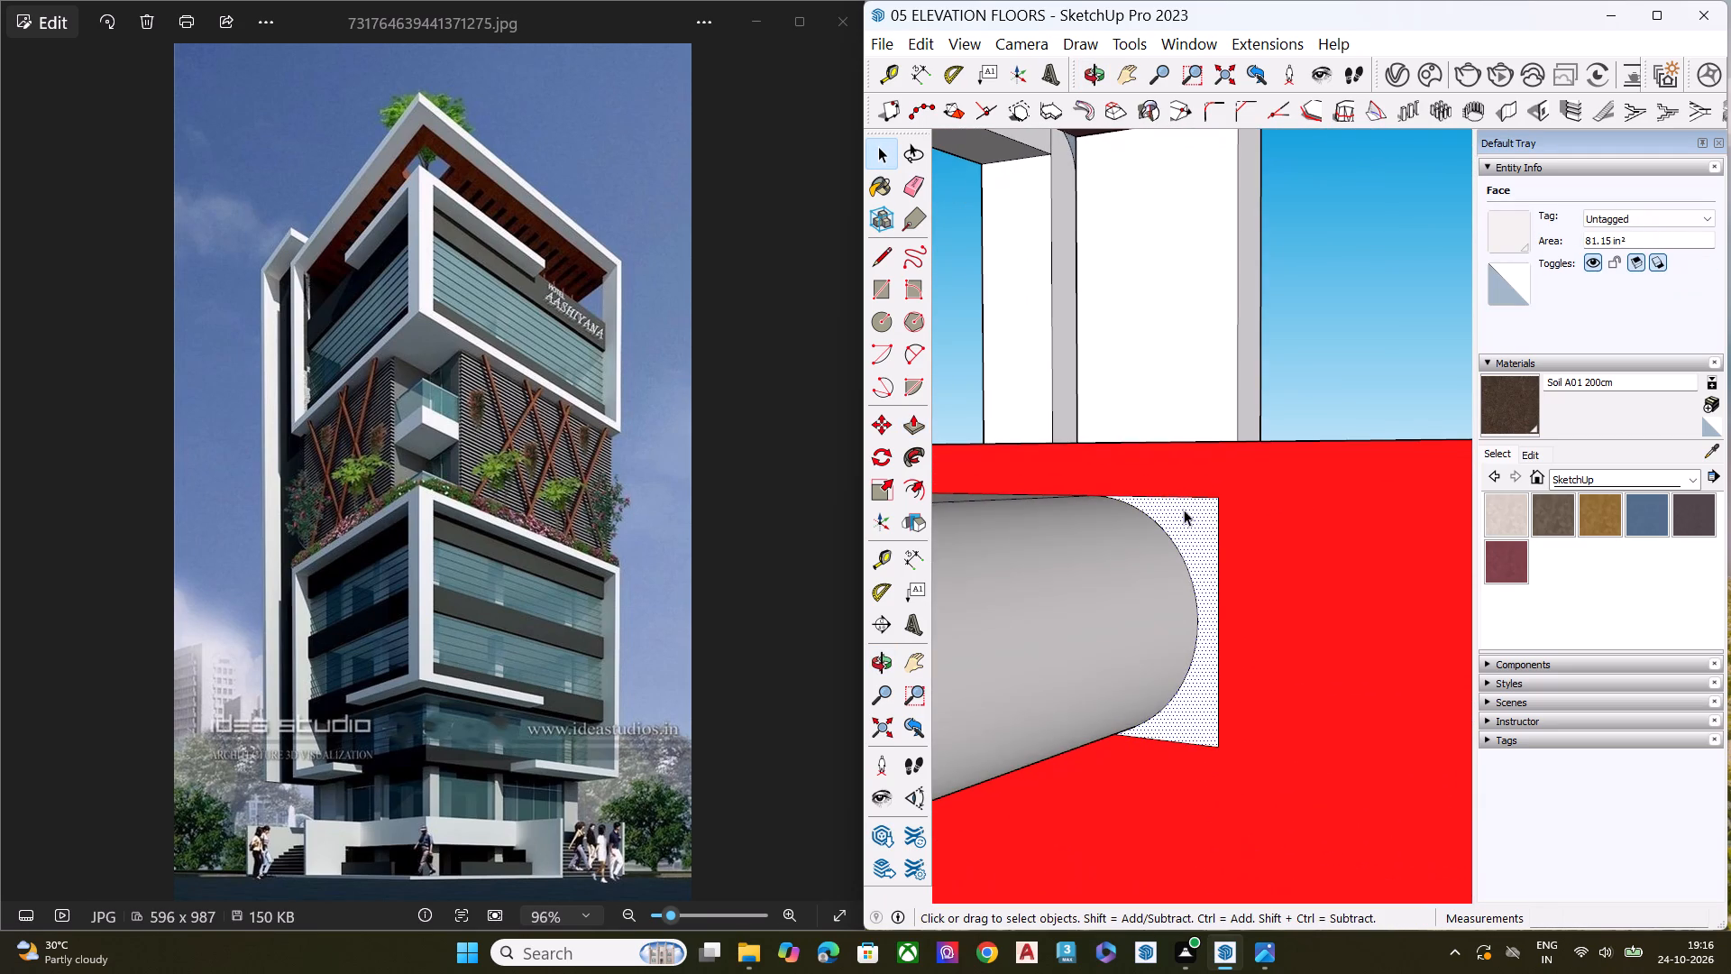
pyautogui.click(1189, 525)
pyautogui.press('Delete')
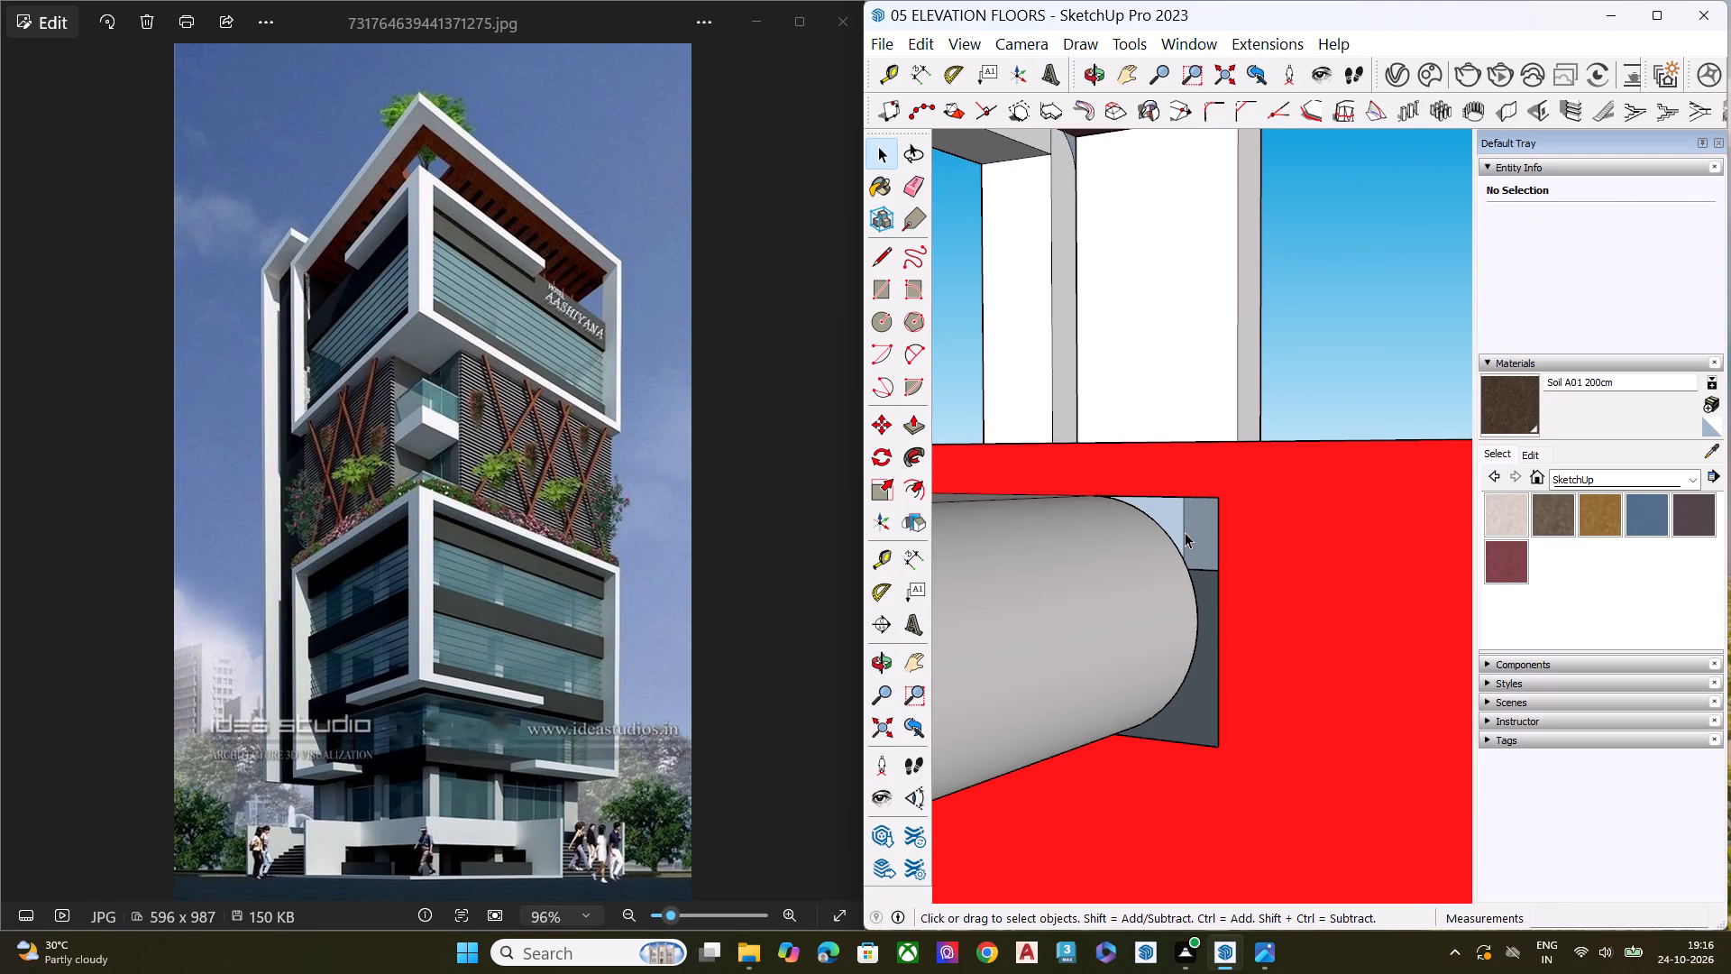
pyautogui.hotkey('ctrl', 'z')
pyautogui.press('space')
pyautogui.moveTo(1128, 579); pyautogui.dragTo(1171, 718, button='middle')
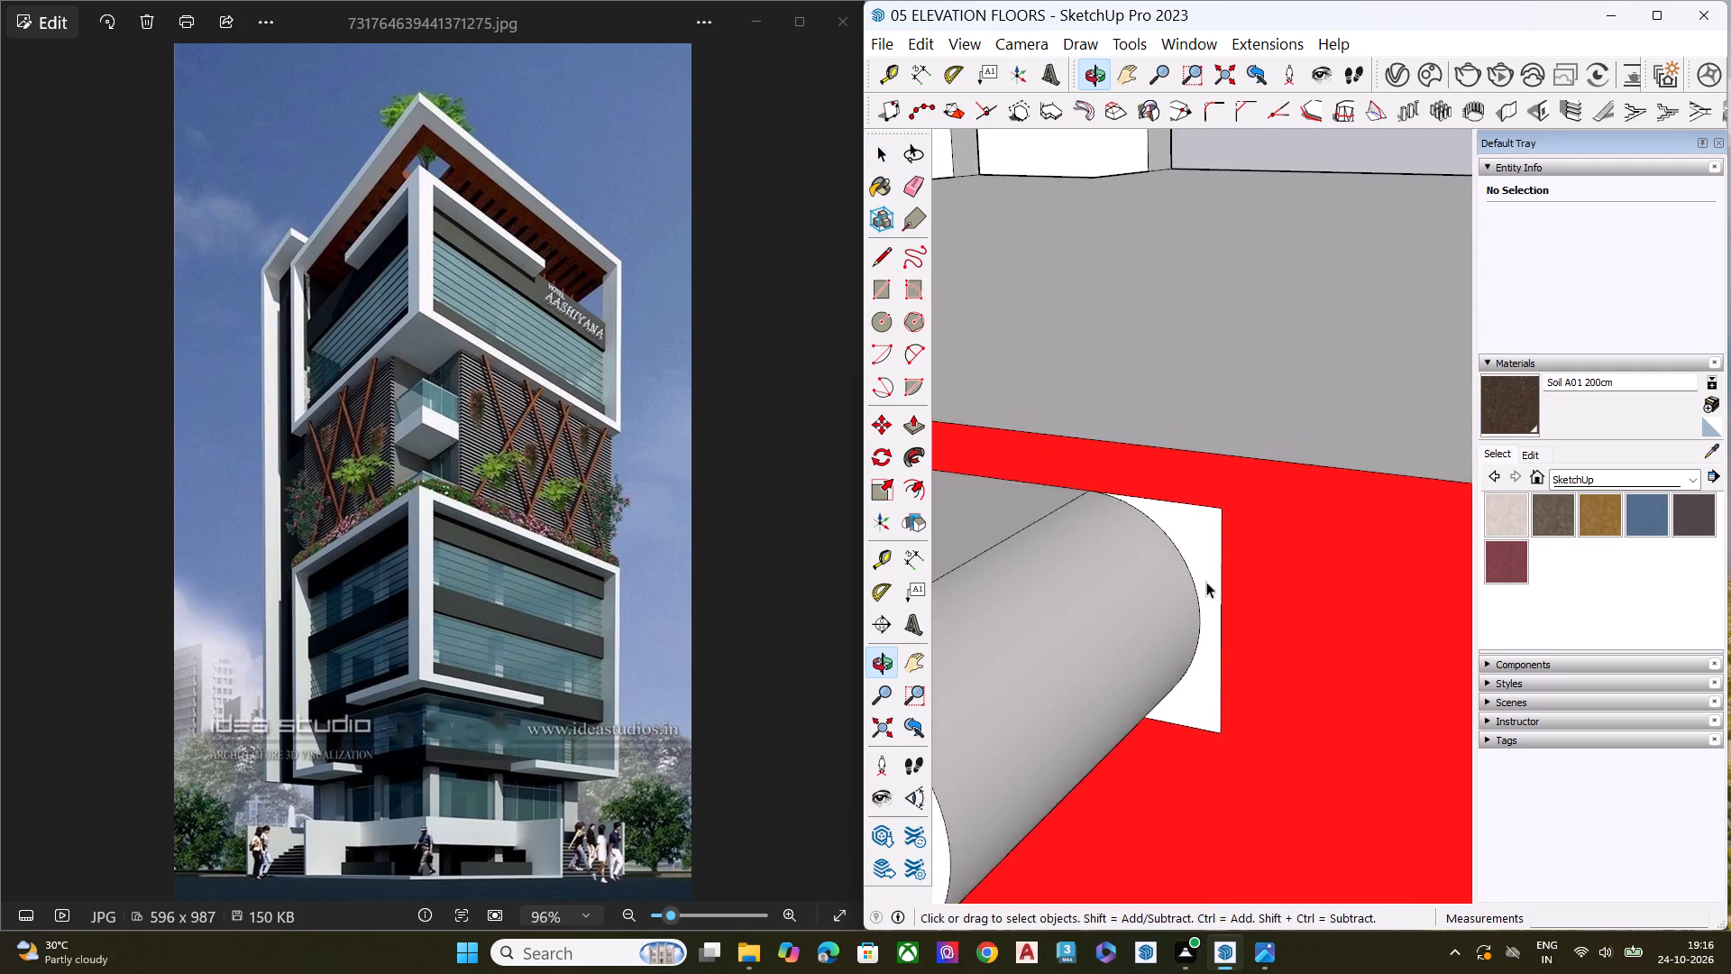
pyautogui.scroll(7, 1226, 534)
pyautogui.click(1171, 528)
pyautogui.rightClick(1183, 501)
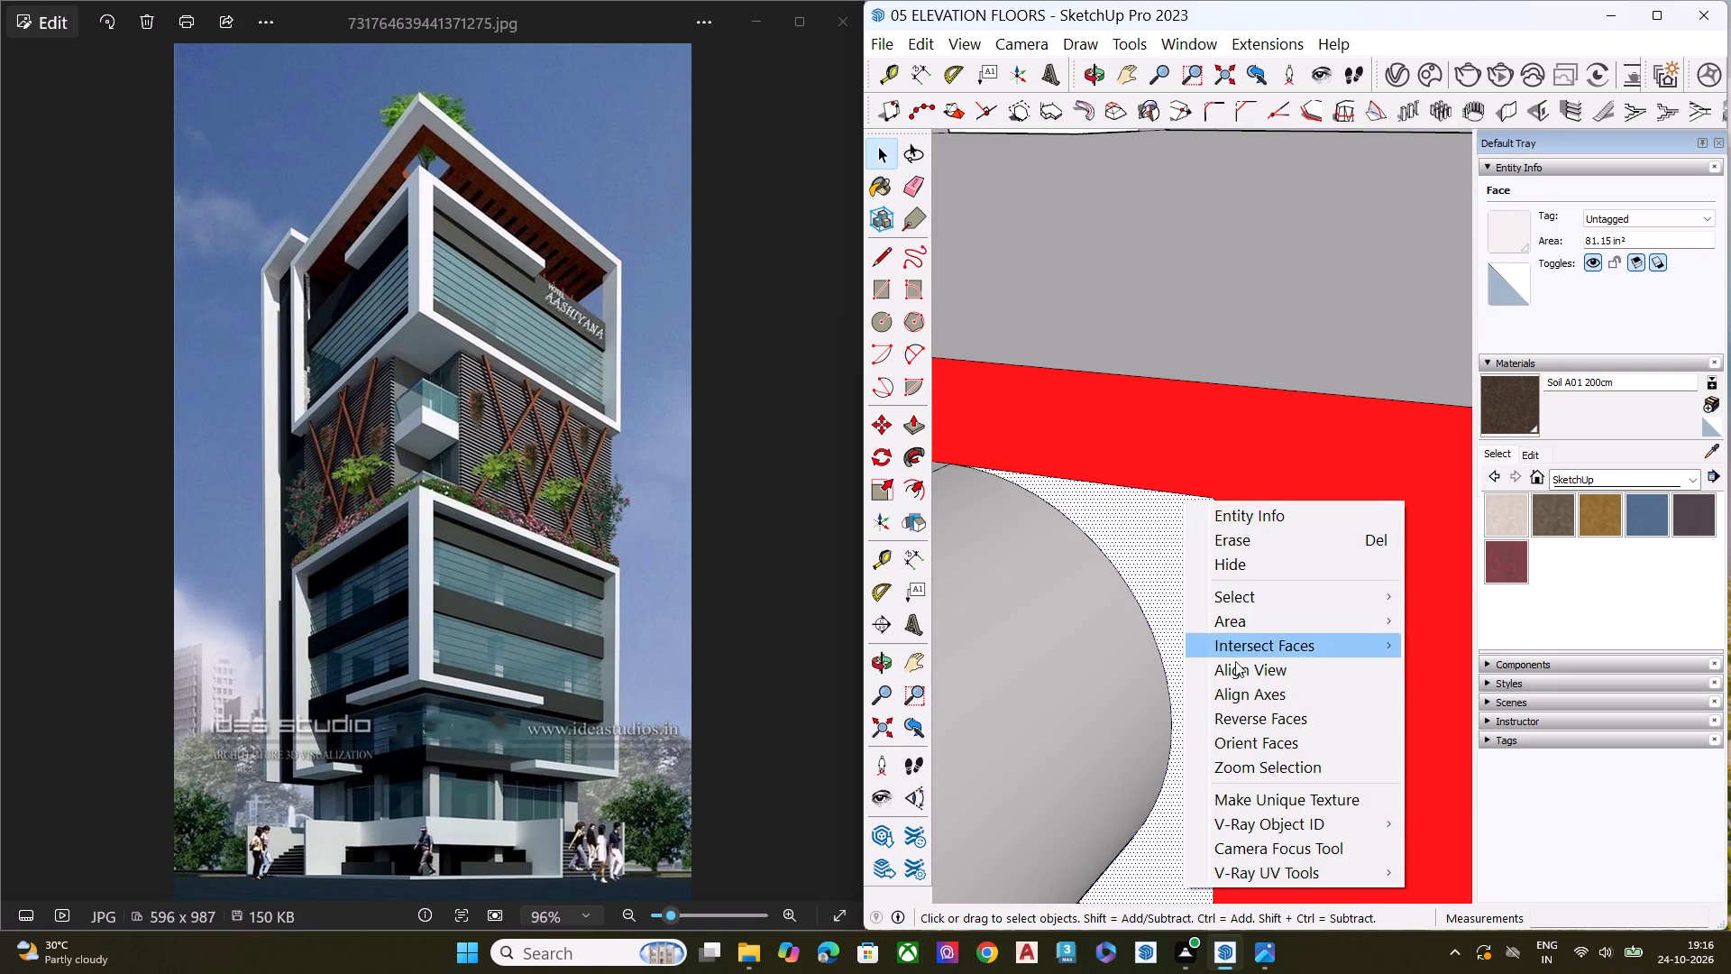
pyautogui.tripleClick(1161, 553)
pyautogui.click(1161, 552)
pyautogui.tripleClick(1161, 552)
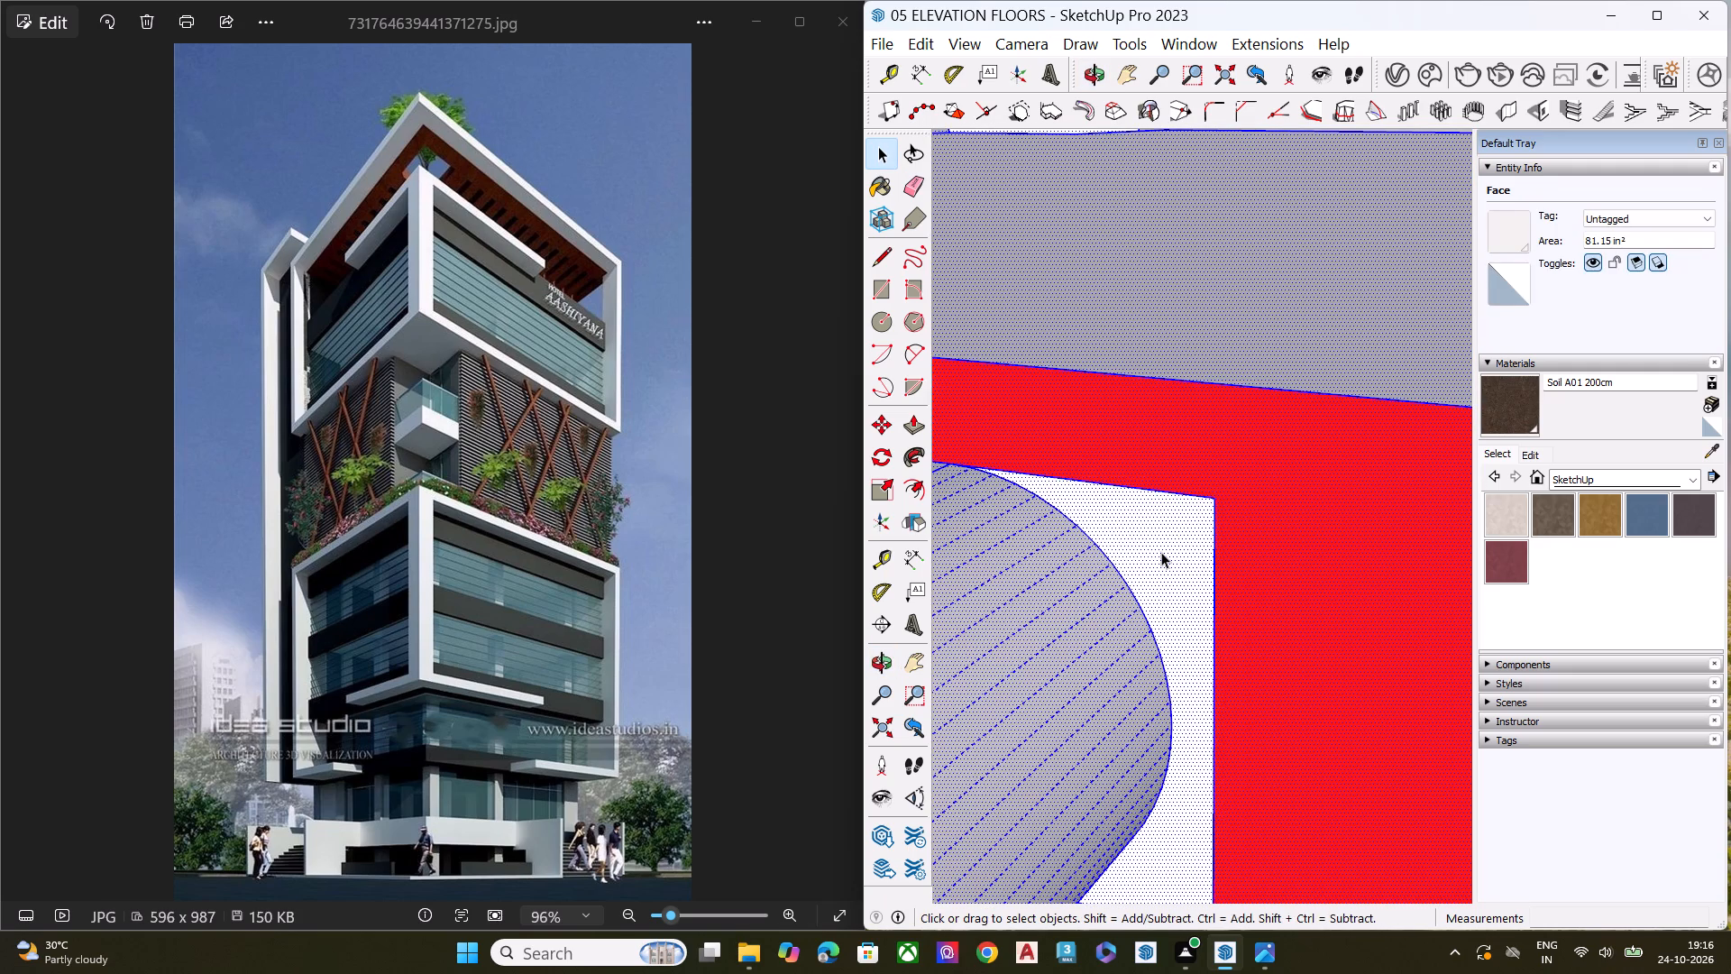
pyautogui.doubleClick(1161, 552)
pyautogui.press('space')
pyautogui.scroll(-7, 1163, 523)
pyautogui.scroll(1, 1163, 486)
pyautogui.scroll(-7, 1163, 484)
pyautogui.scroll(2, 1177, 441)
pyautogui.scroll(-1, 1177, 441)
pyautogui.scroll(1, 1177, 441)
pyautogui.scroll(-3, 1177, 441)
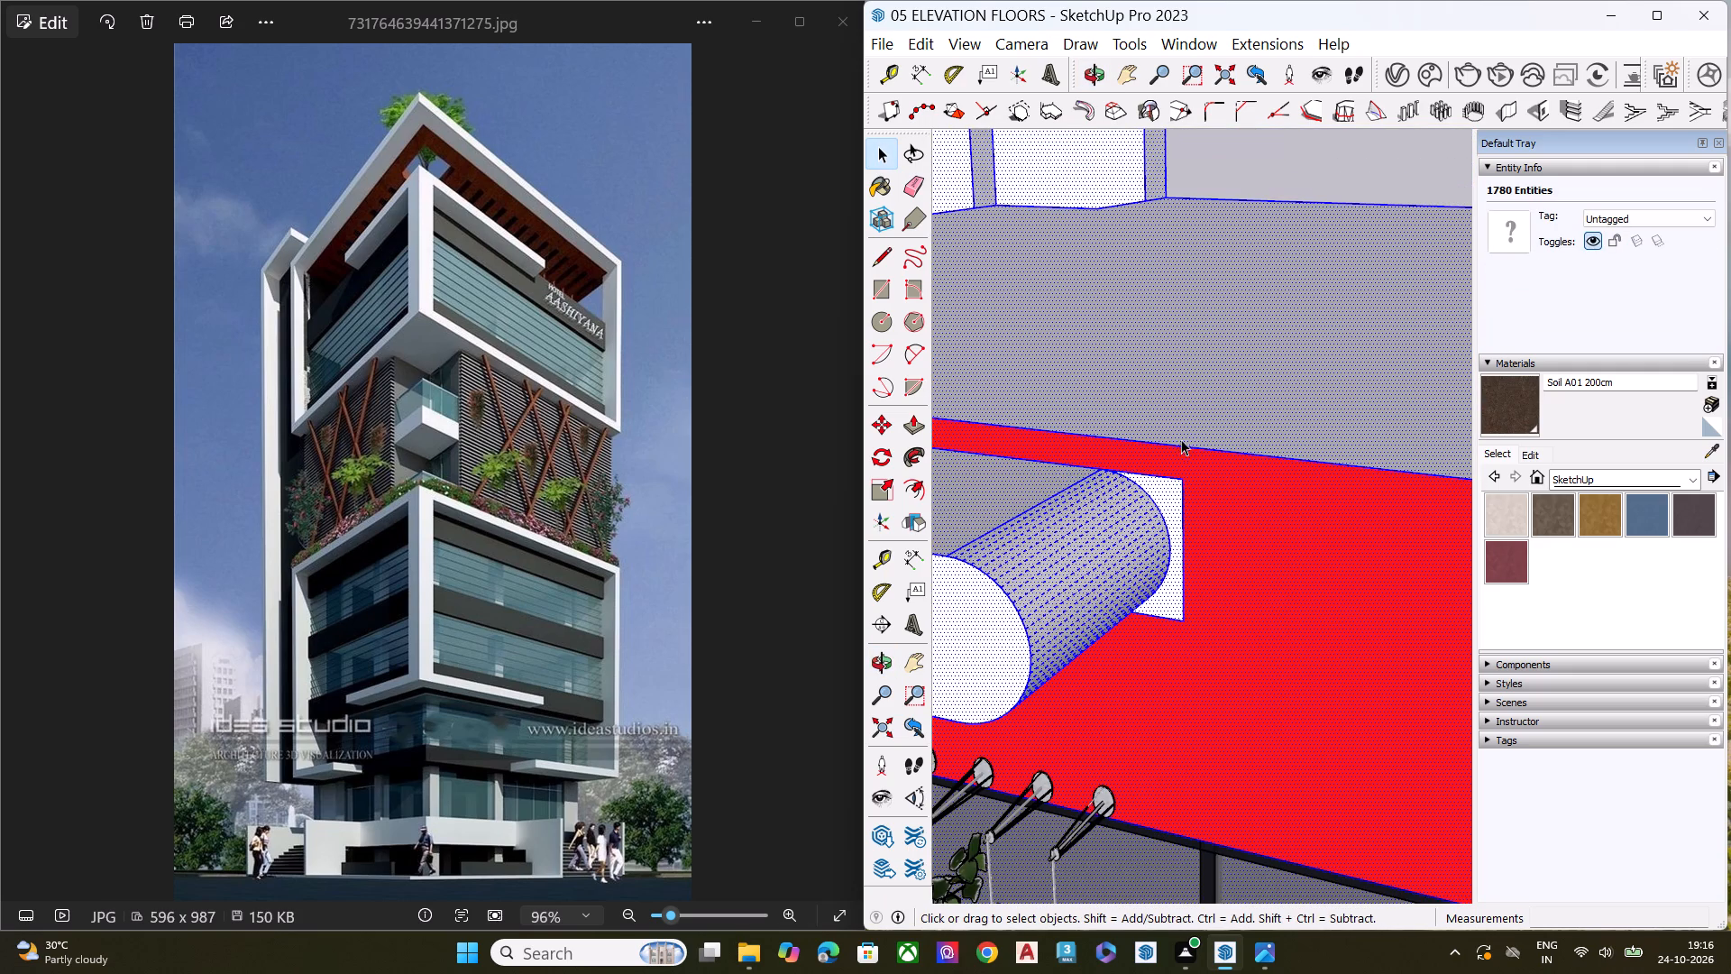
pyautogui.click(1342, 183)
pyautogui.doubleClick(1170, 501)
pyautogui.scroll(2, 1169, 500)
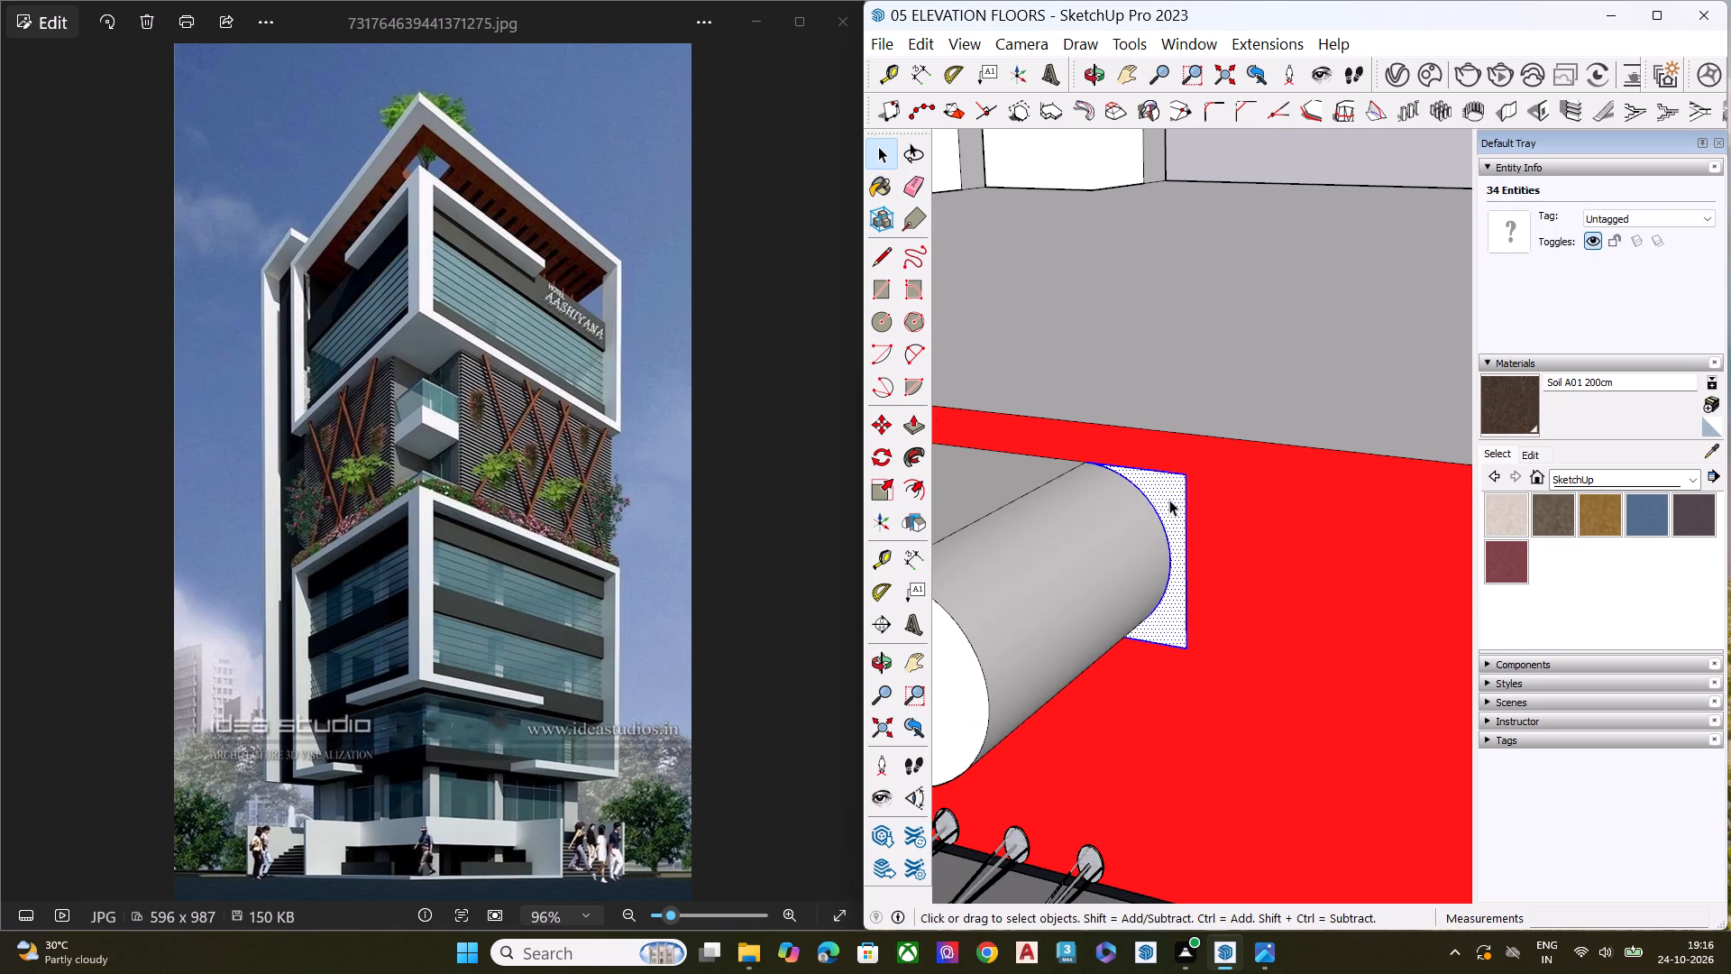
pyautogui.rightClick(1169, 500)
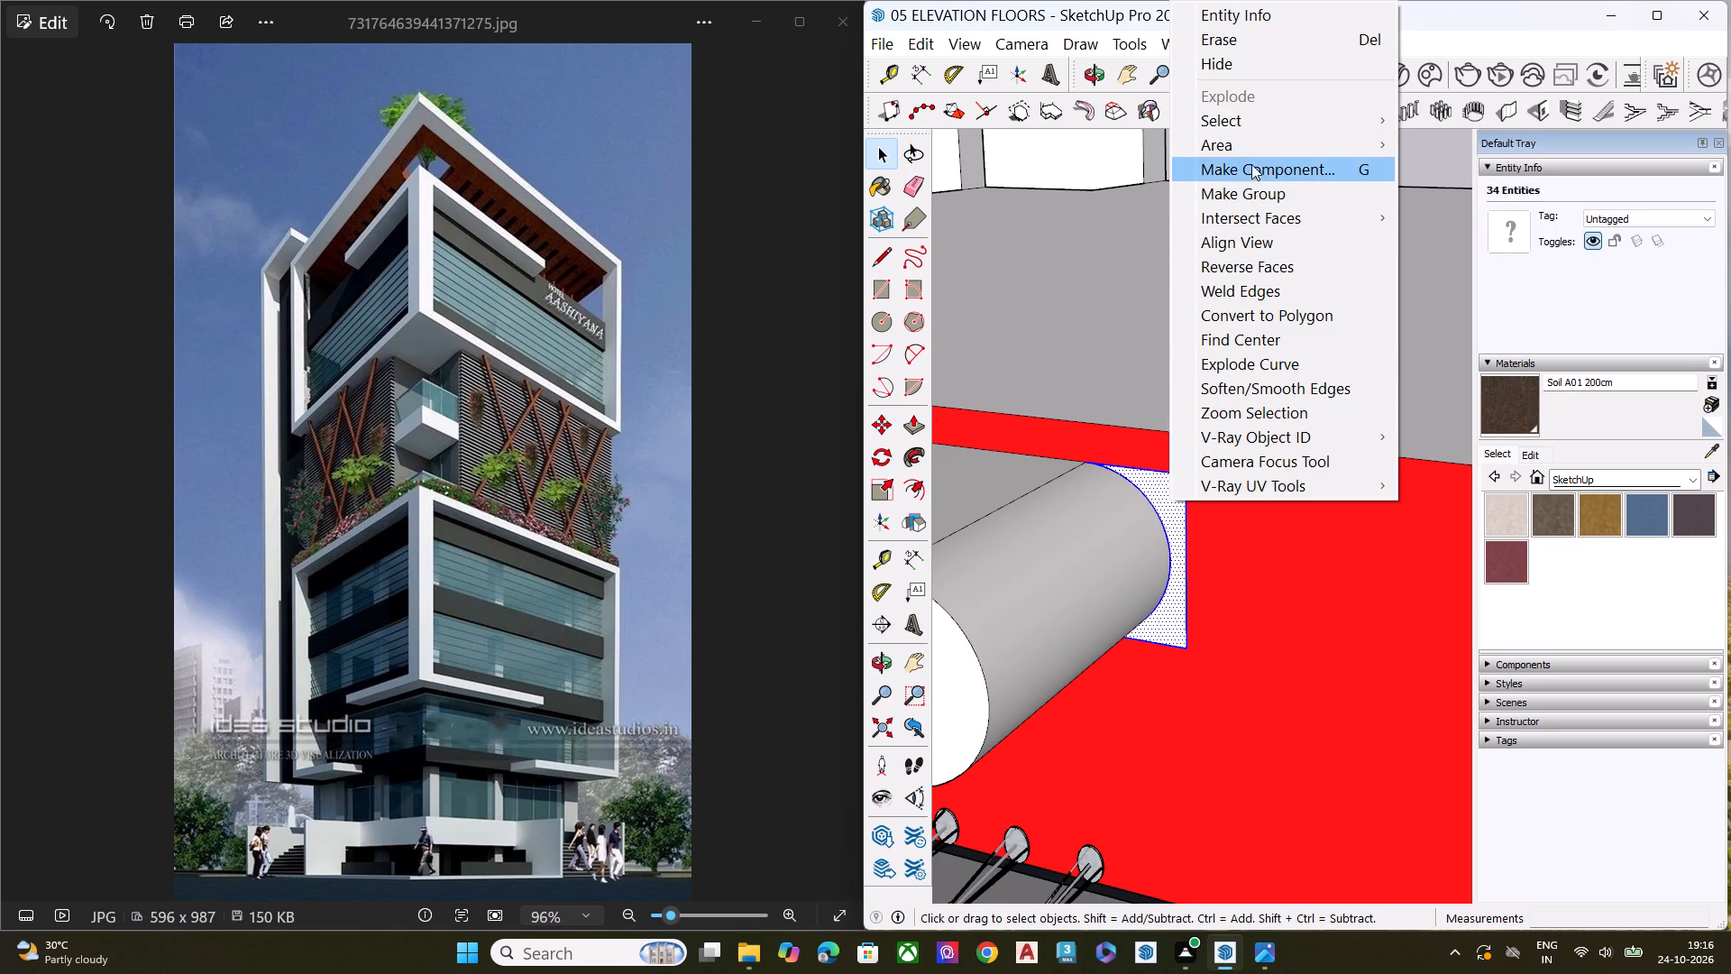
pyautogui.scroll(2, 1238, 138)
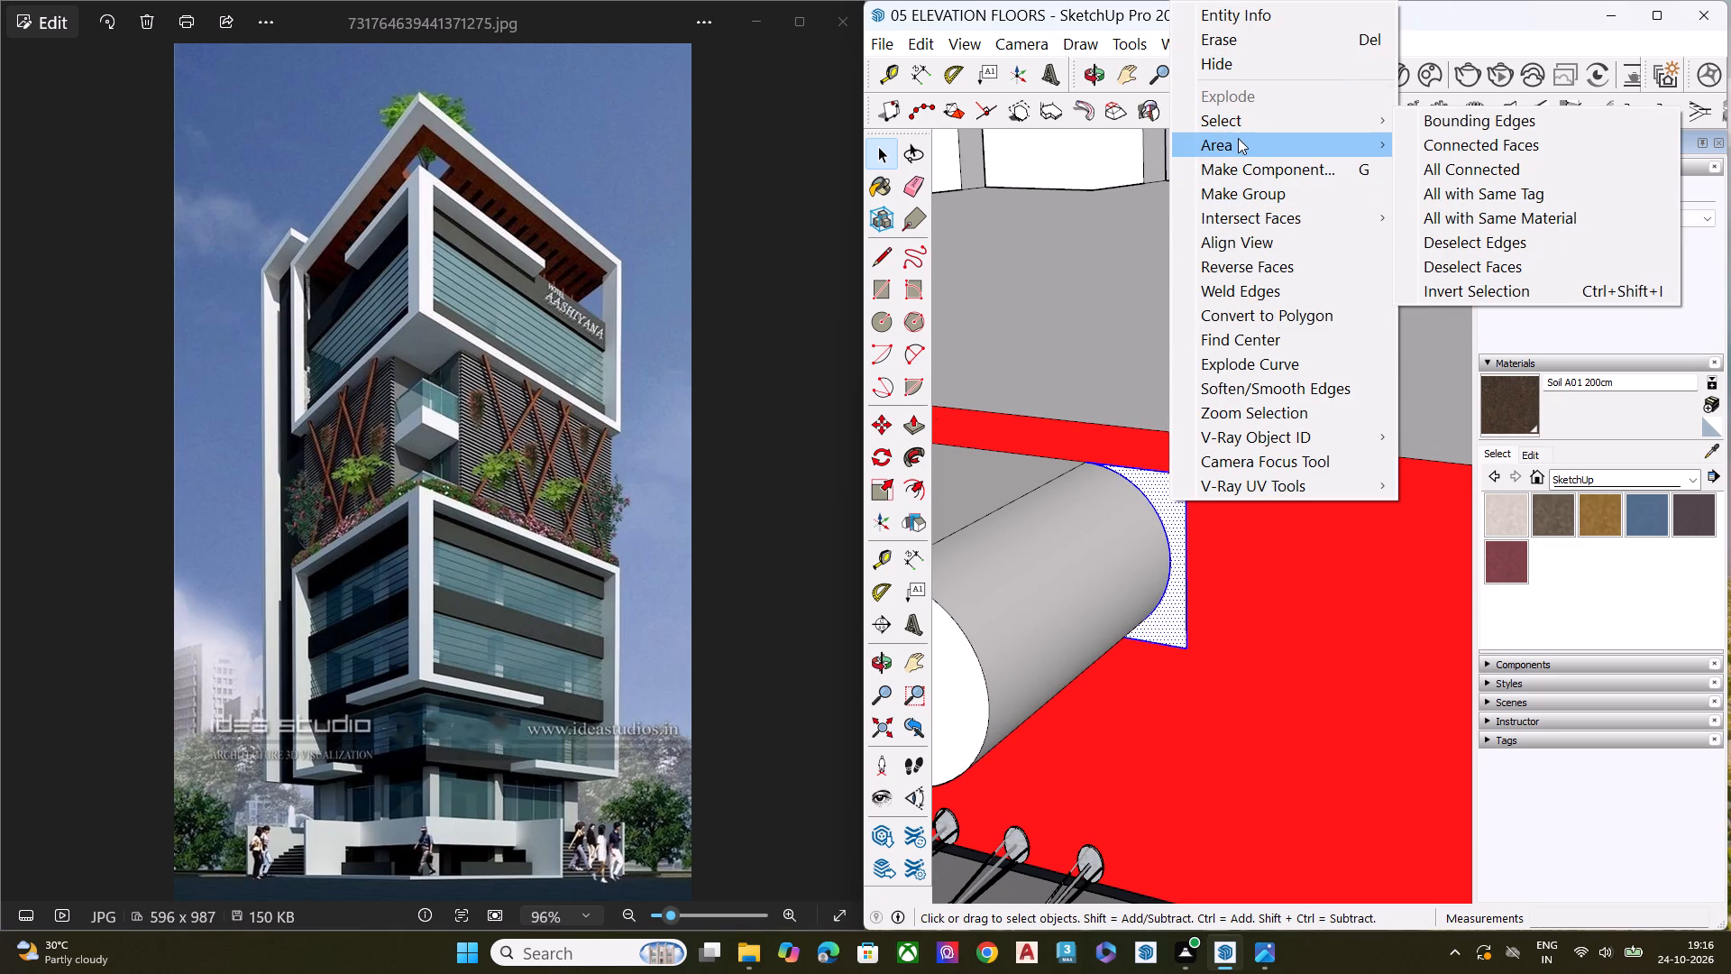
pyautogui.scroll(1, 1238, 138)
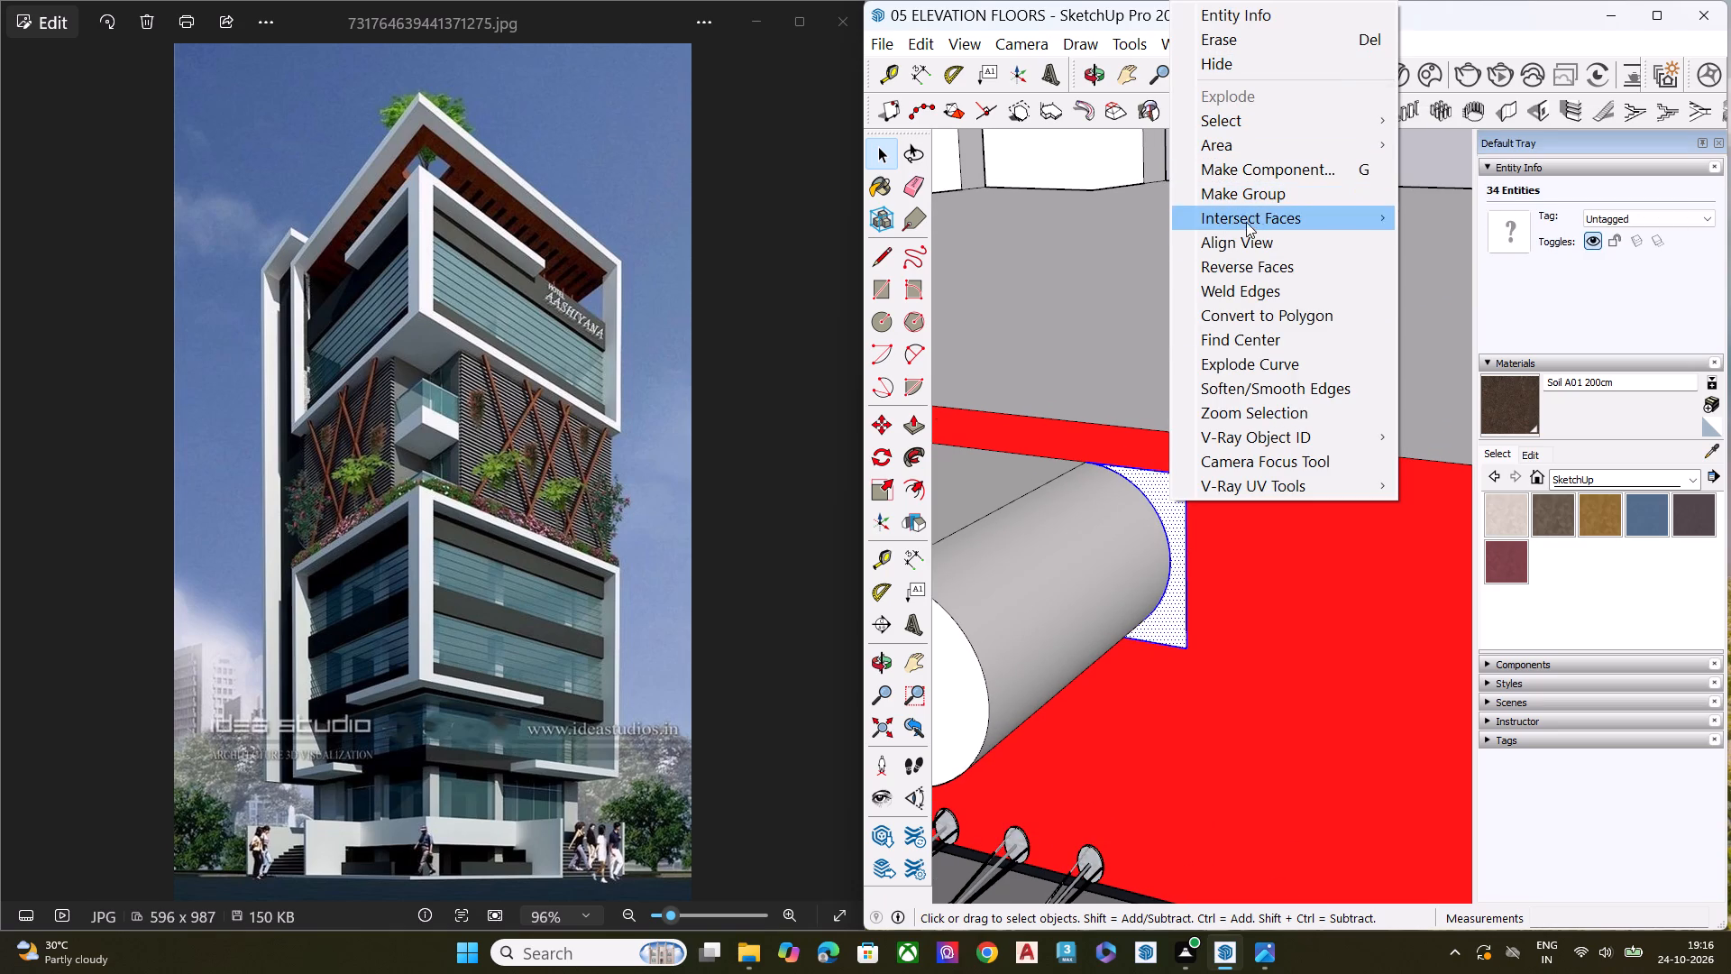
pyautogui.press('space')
# Erase the upper, side and lower boundary edges of the leftover white face behind the rounded ledge end.
pyautogui.click(1170, 512)
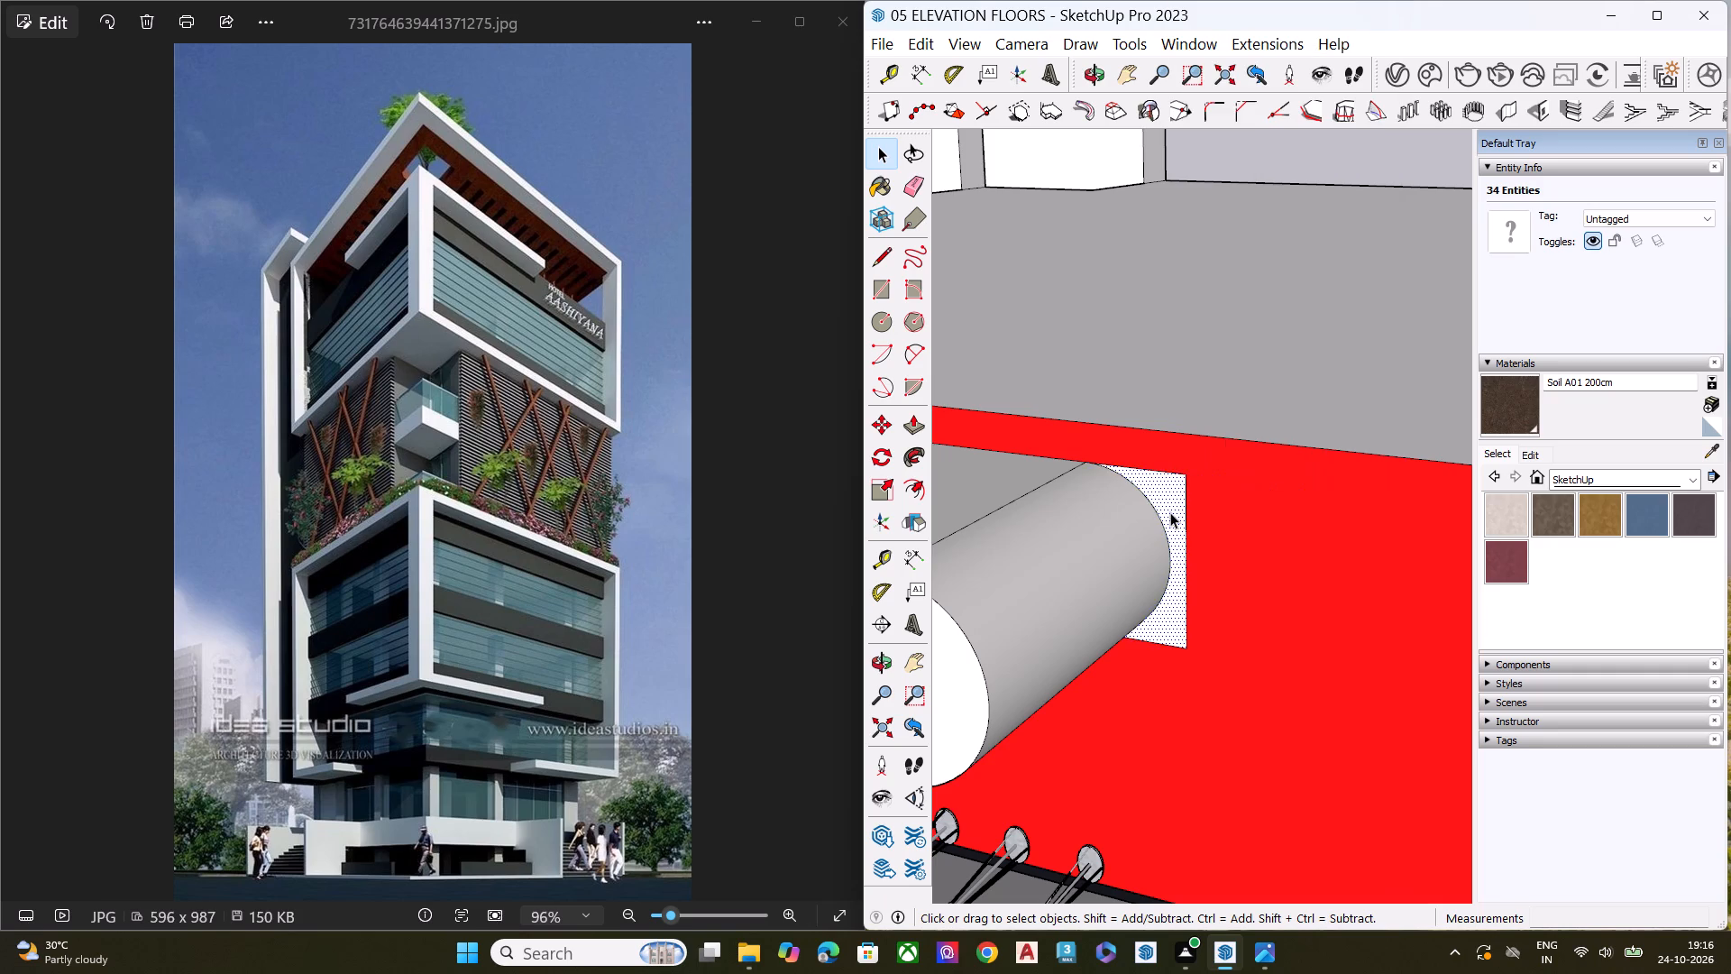
pyautogui.scroll(7, 1170, 512)
pyautogui.press('e')
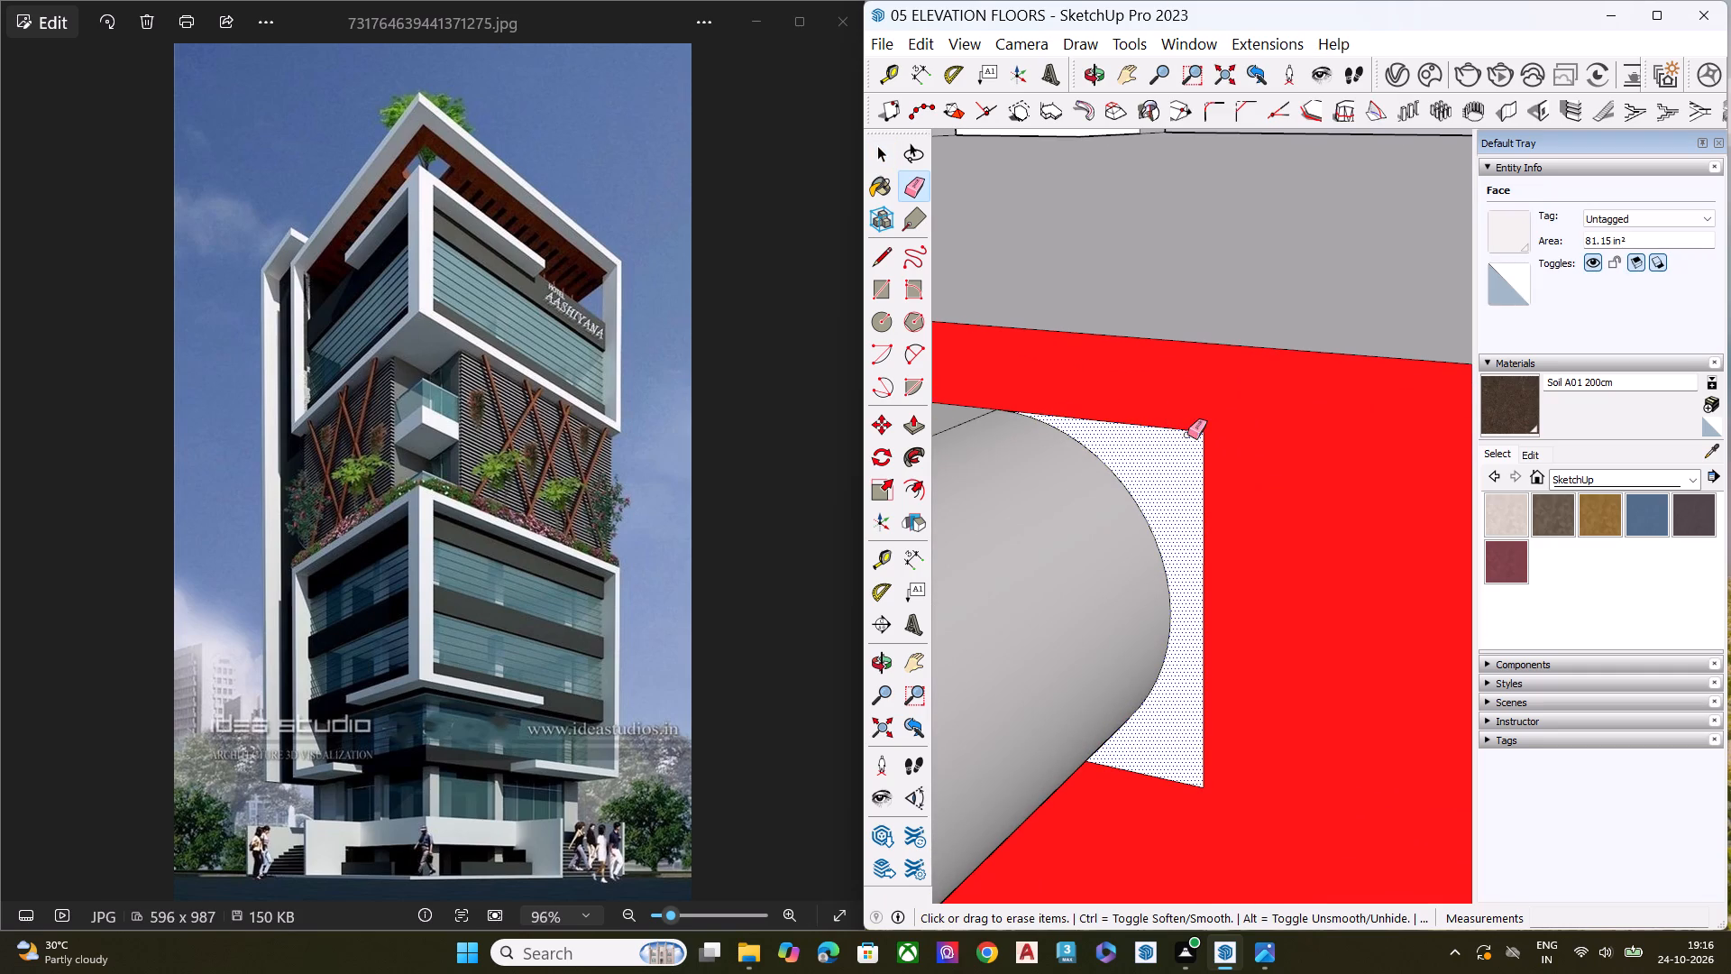
pyautogui.click(1195, 429)
pyautogui.click(1204, 438)
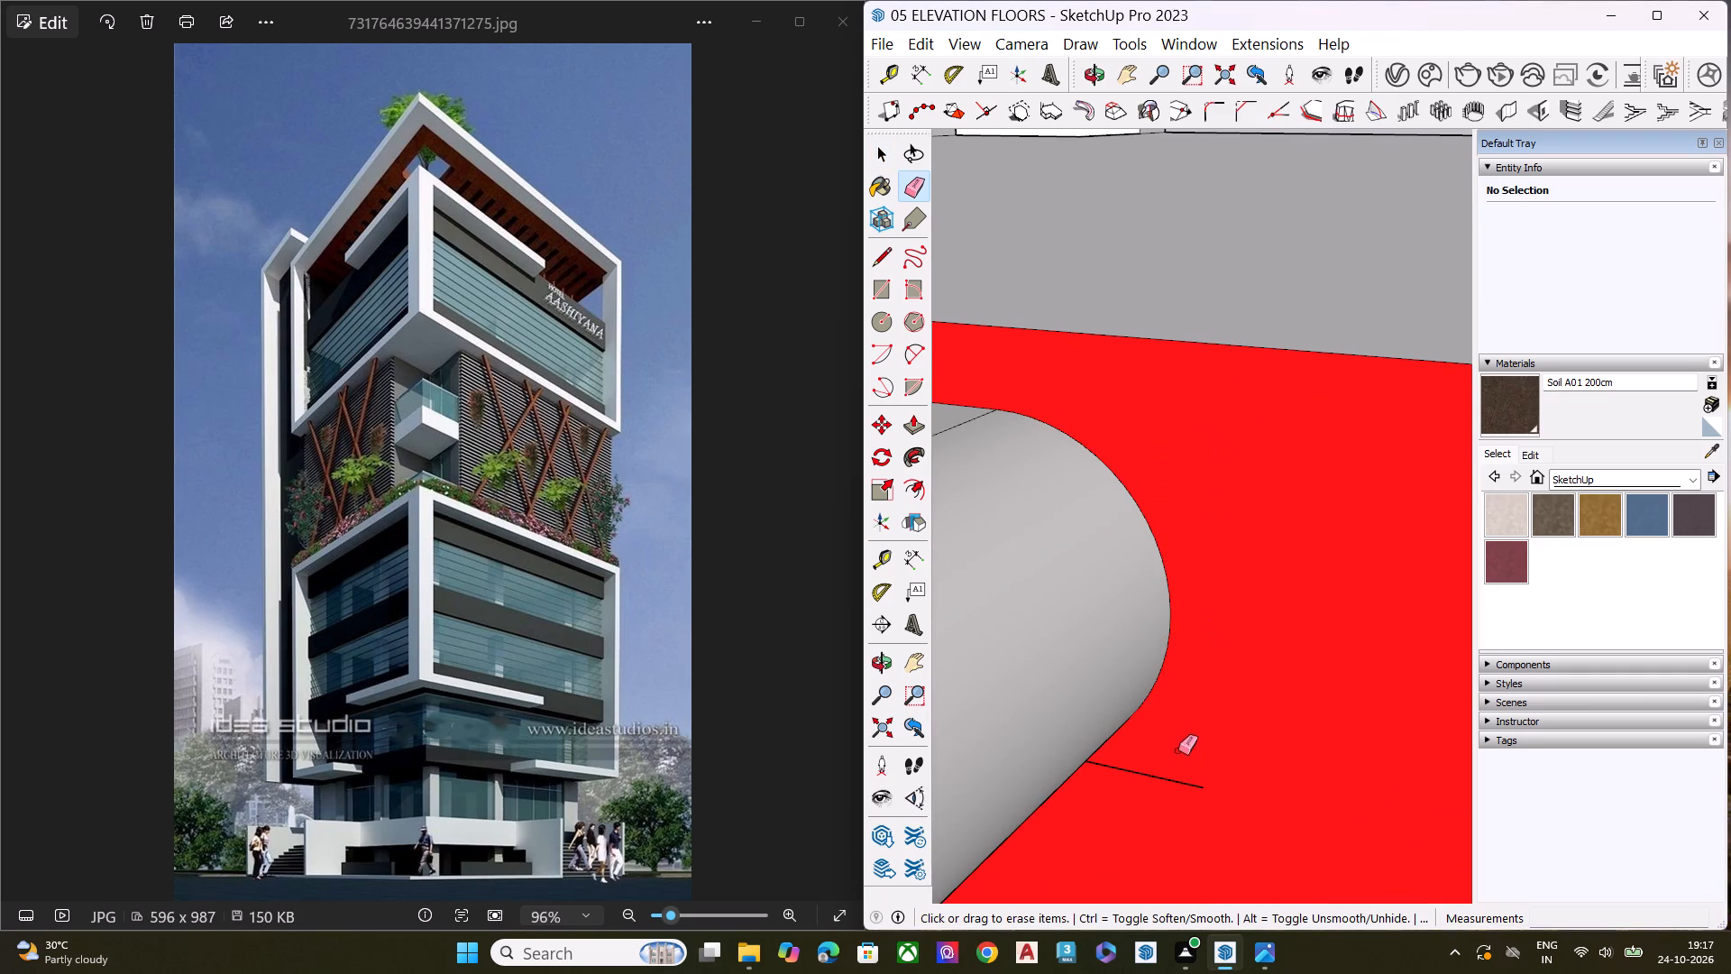
pyautogui.click(1178, 782)
pyautogui.press('space')
# Draw a two-point arc of about 2' 7 1/2" radius across the upper outer corner of the white frame's front face.
pyautogui.scroll(-10, 1168, 484)
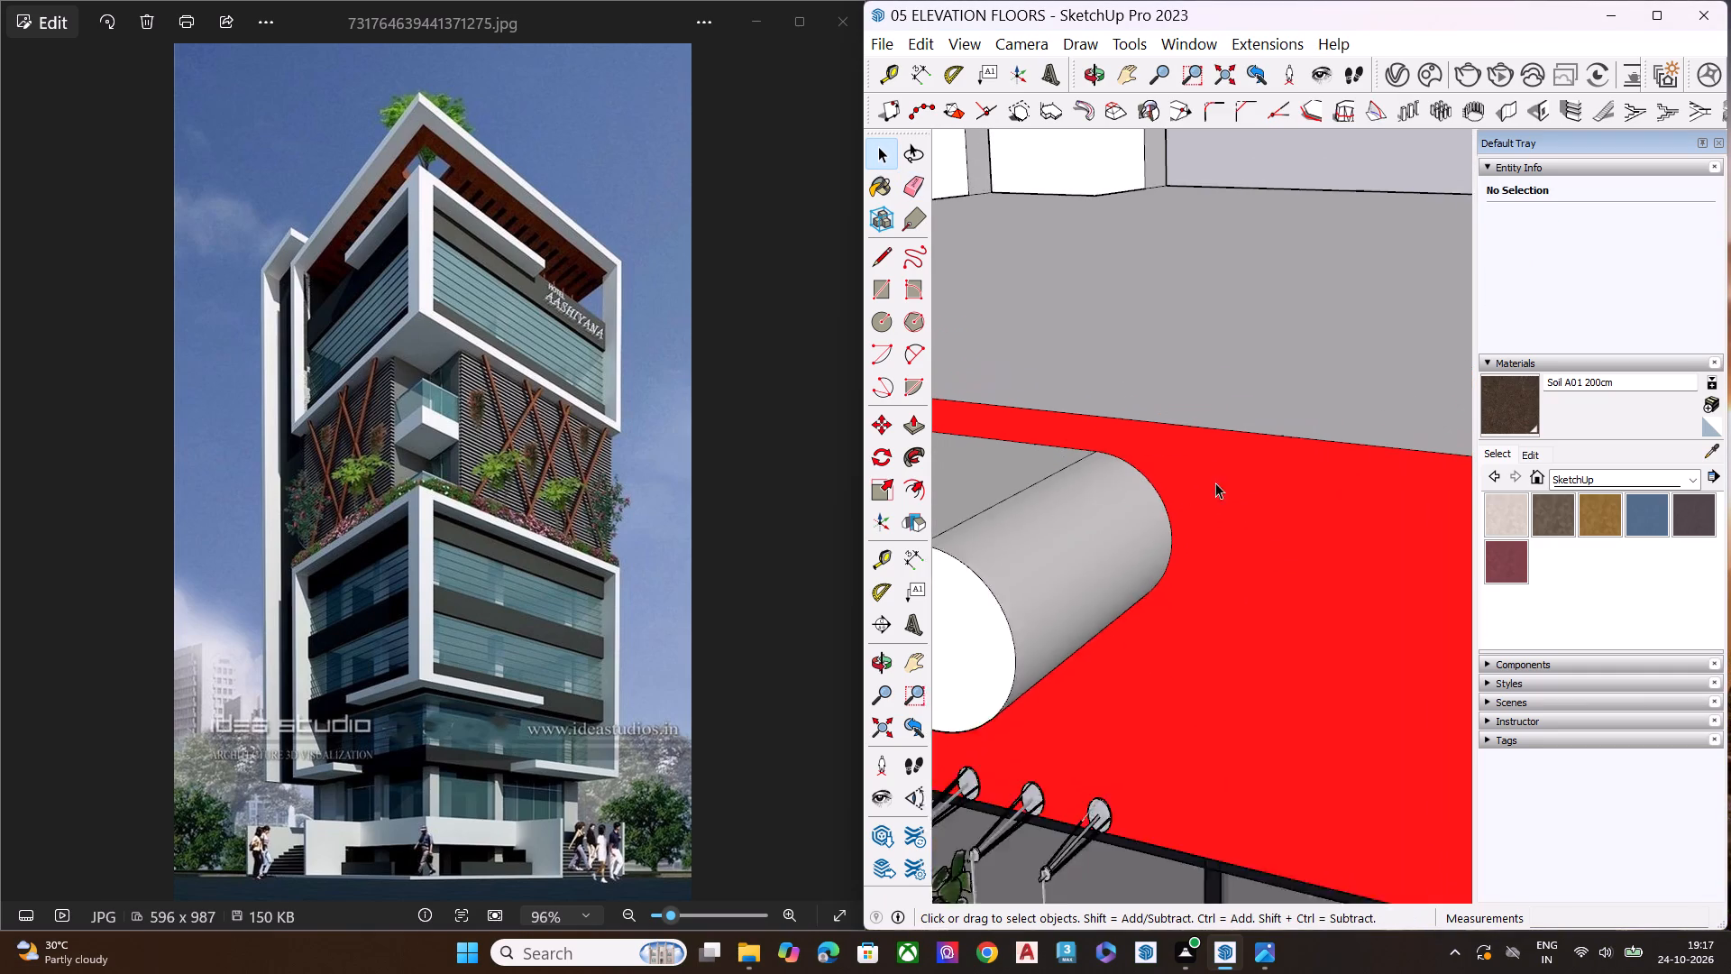
pyautogui.scroll(-8, 1215, 482)
pyautogui.scroll(1, 1287, 529)
pyautogui.scroll(-2, 1289, 533)
pyautogui.scroll(1, 1294, 539)
pyautogui.scroll(-16, 1294, 539)
pyautogui.scroll(-7, 1195, 611)
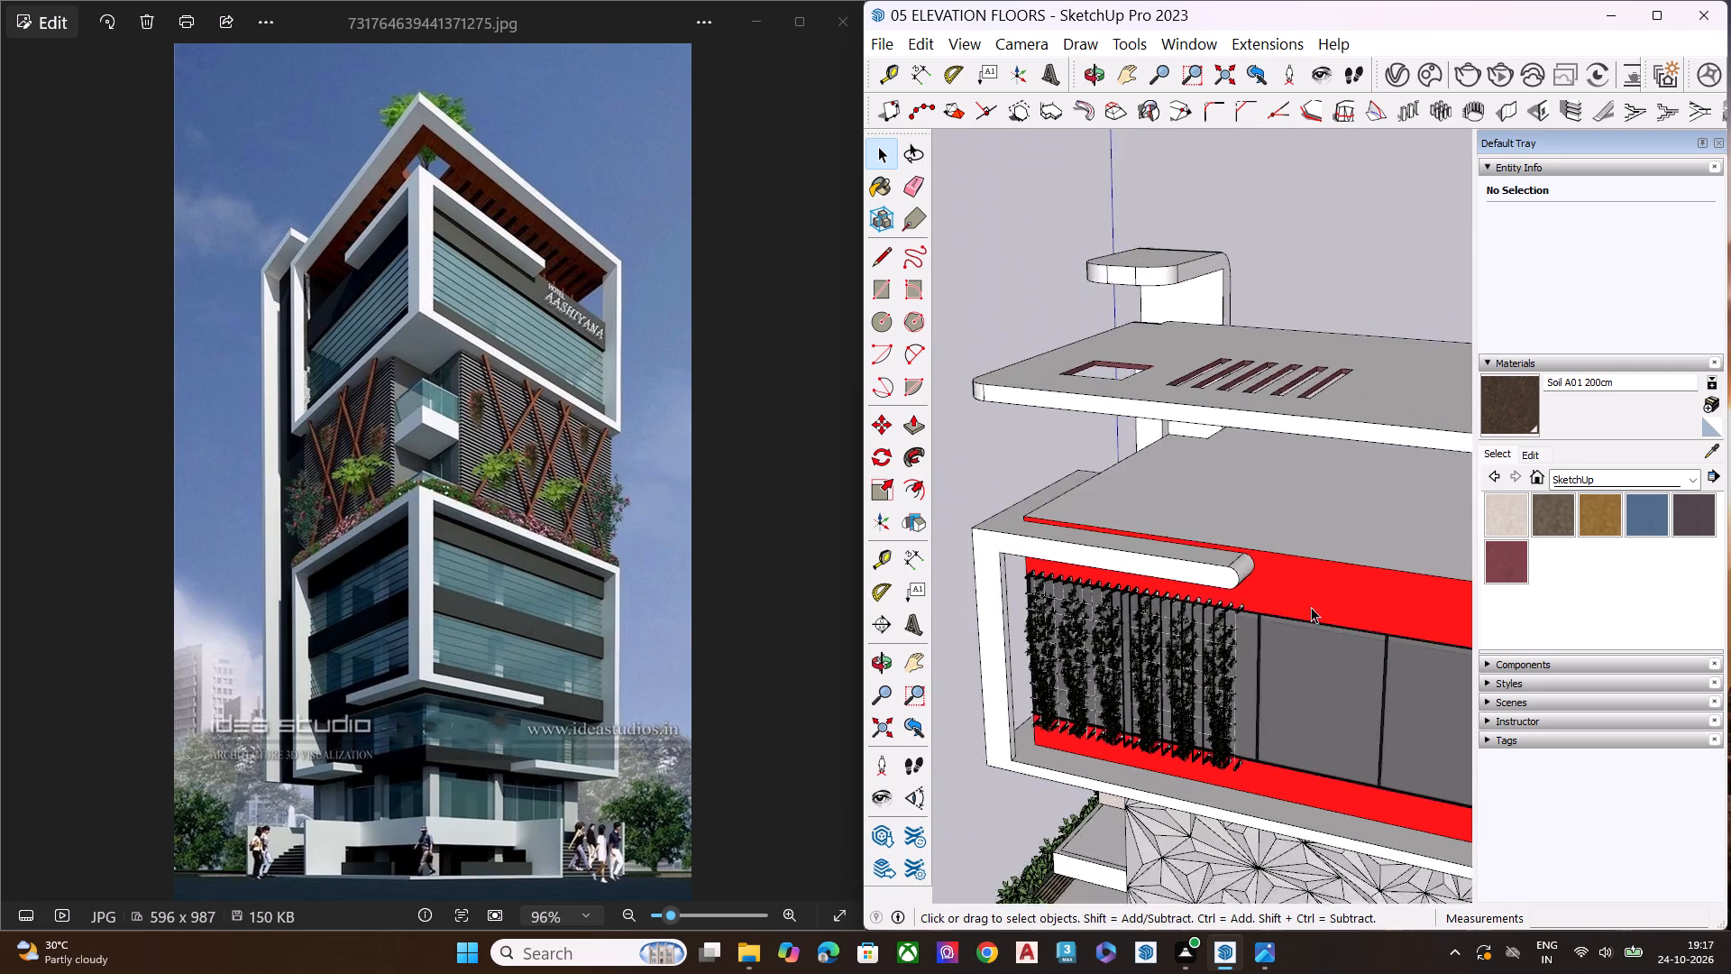
pyautogui.scroll(-2, 1311, 607)
pyautogui.moveTo(1080, 624); pyautogui.dragTo(1319, 581, button='middle')
pyautogui.scroll(9, 1097, 573)
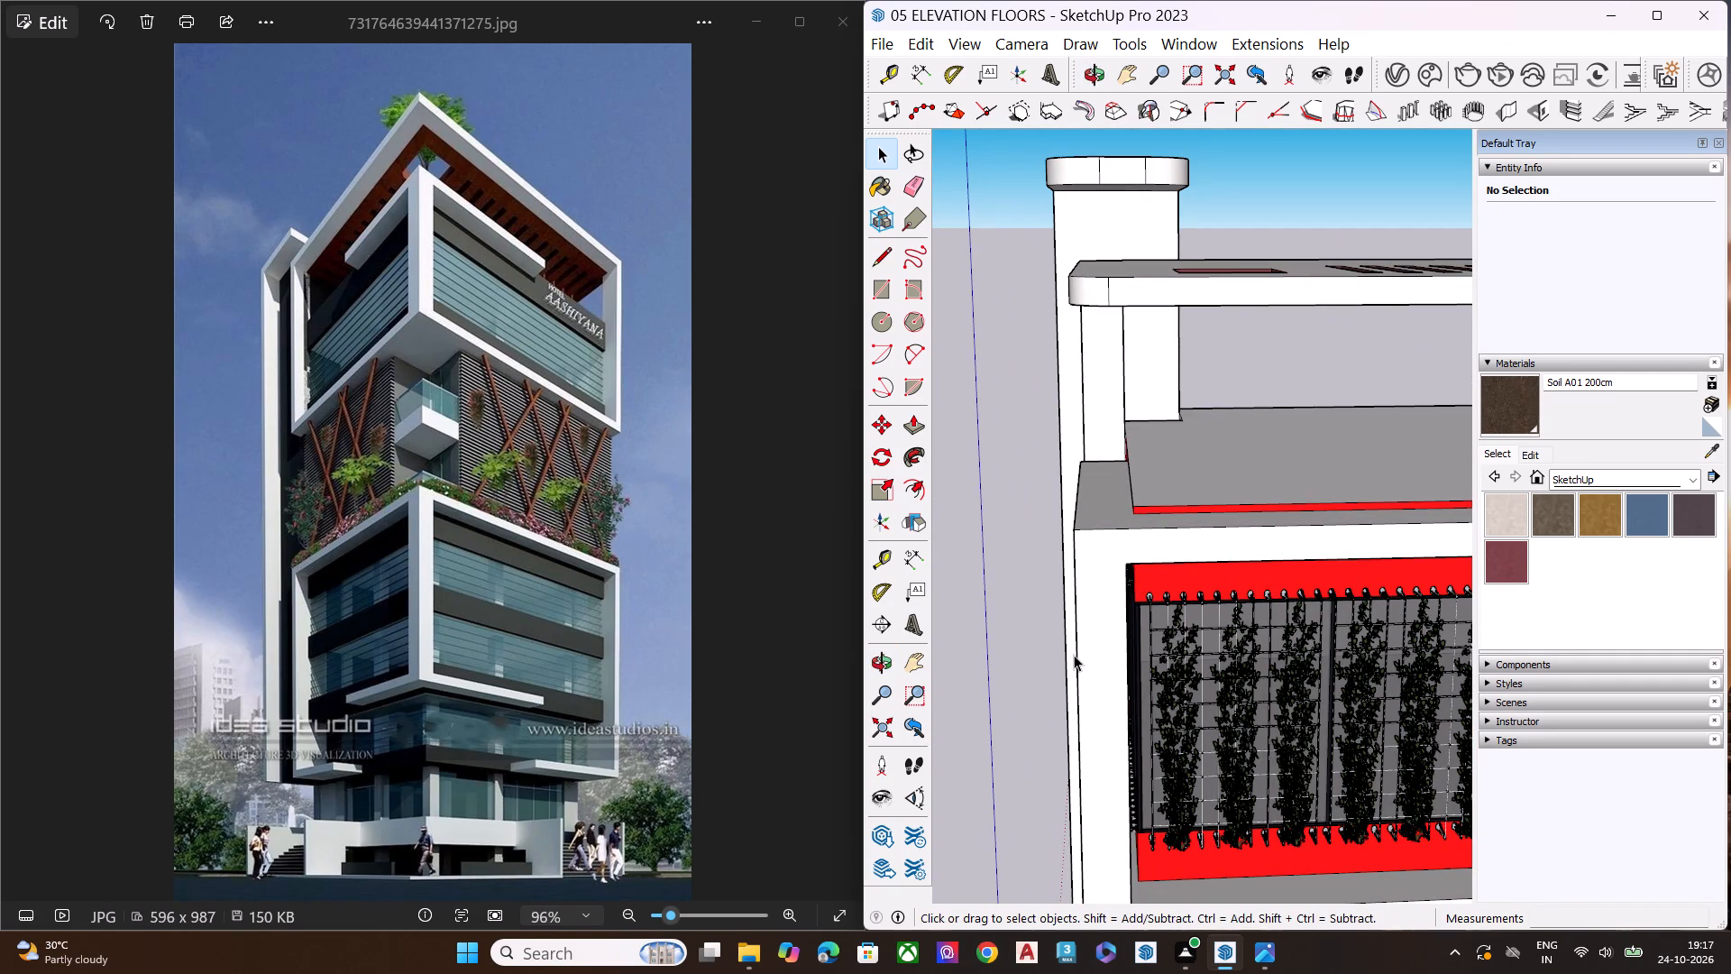
pyautogui.scroll(8, 1105, 546)
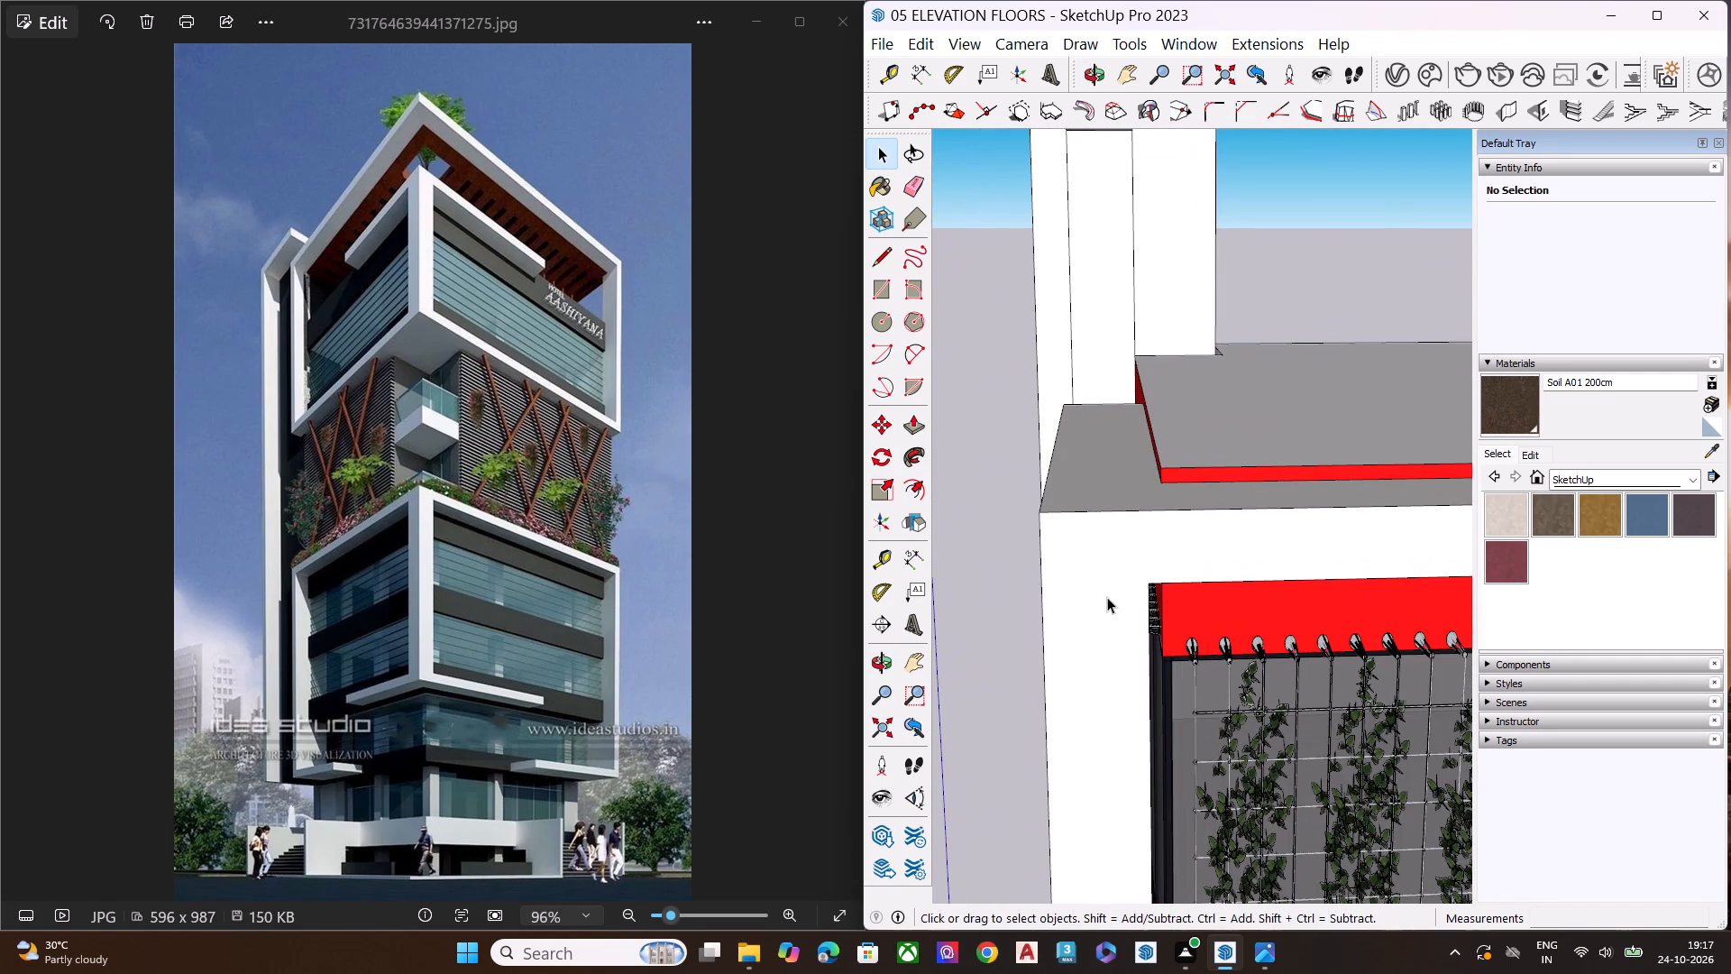
pyautogui.press('a')
pyautogui.click(1040, 627)
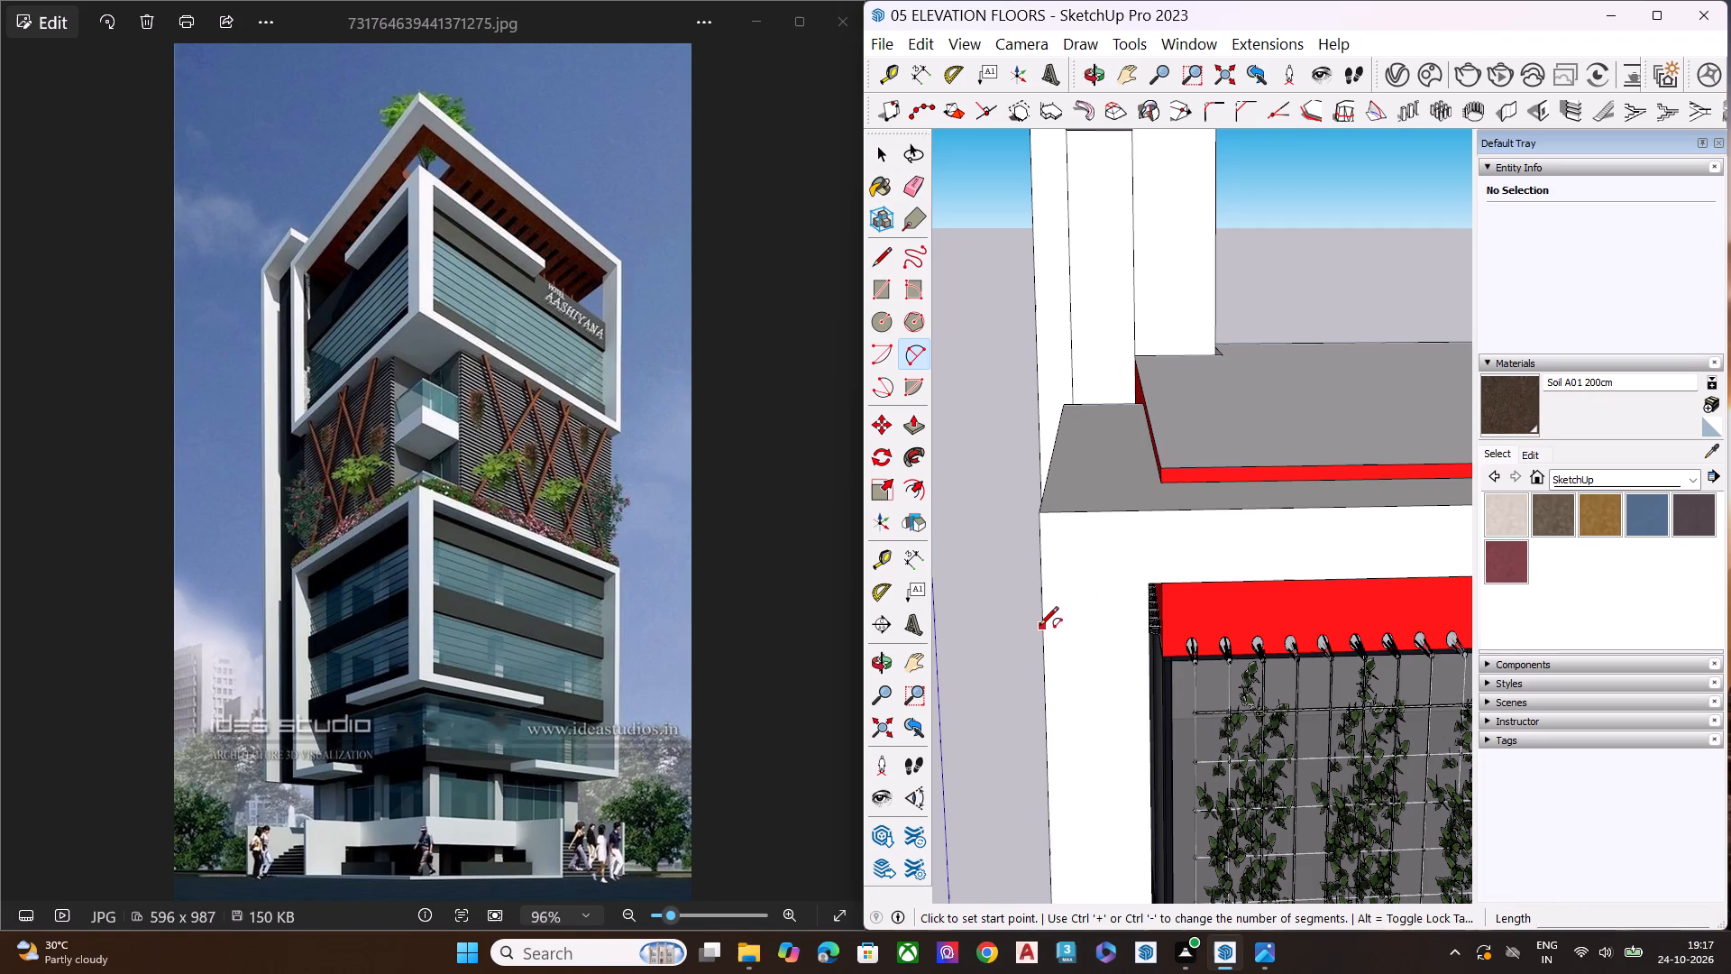
pyautogui.click(1149, 514)
pyautogui.scroll(6, 1077, 542)
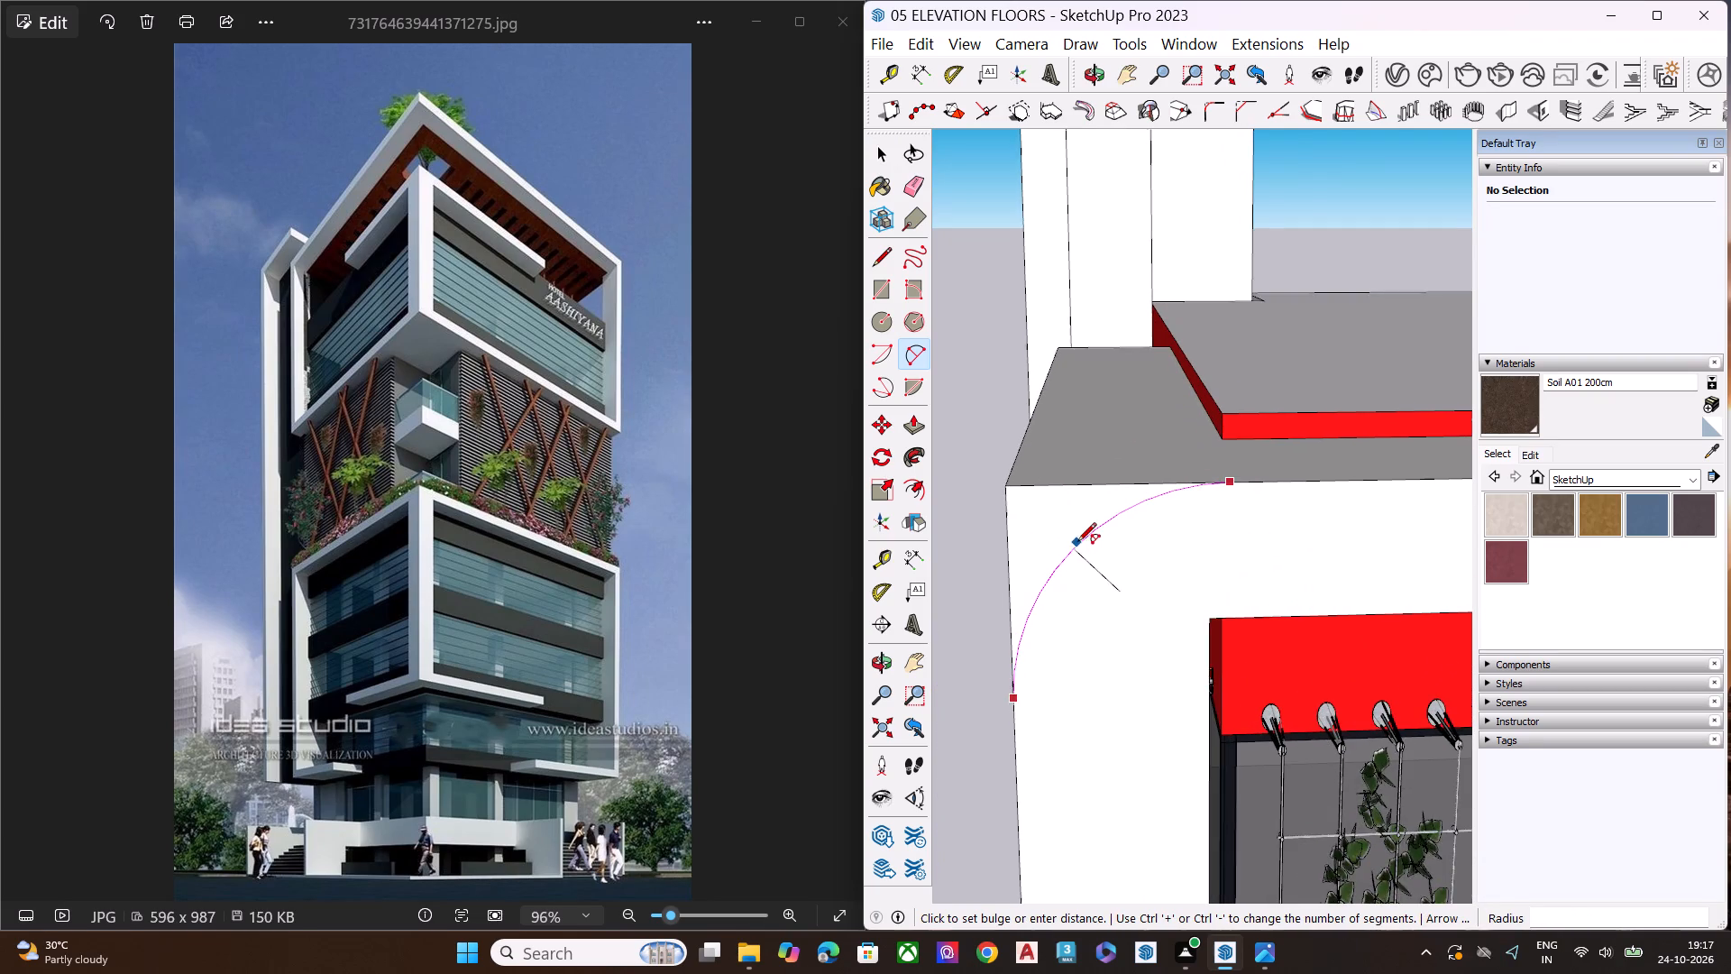
pyautogui.click(1077, 543)
pyautogui.press('space')
# Set the frame-corner arc to 30 segments.
pyautogui.click(1085, 538)
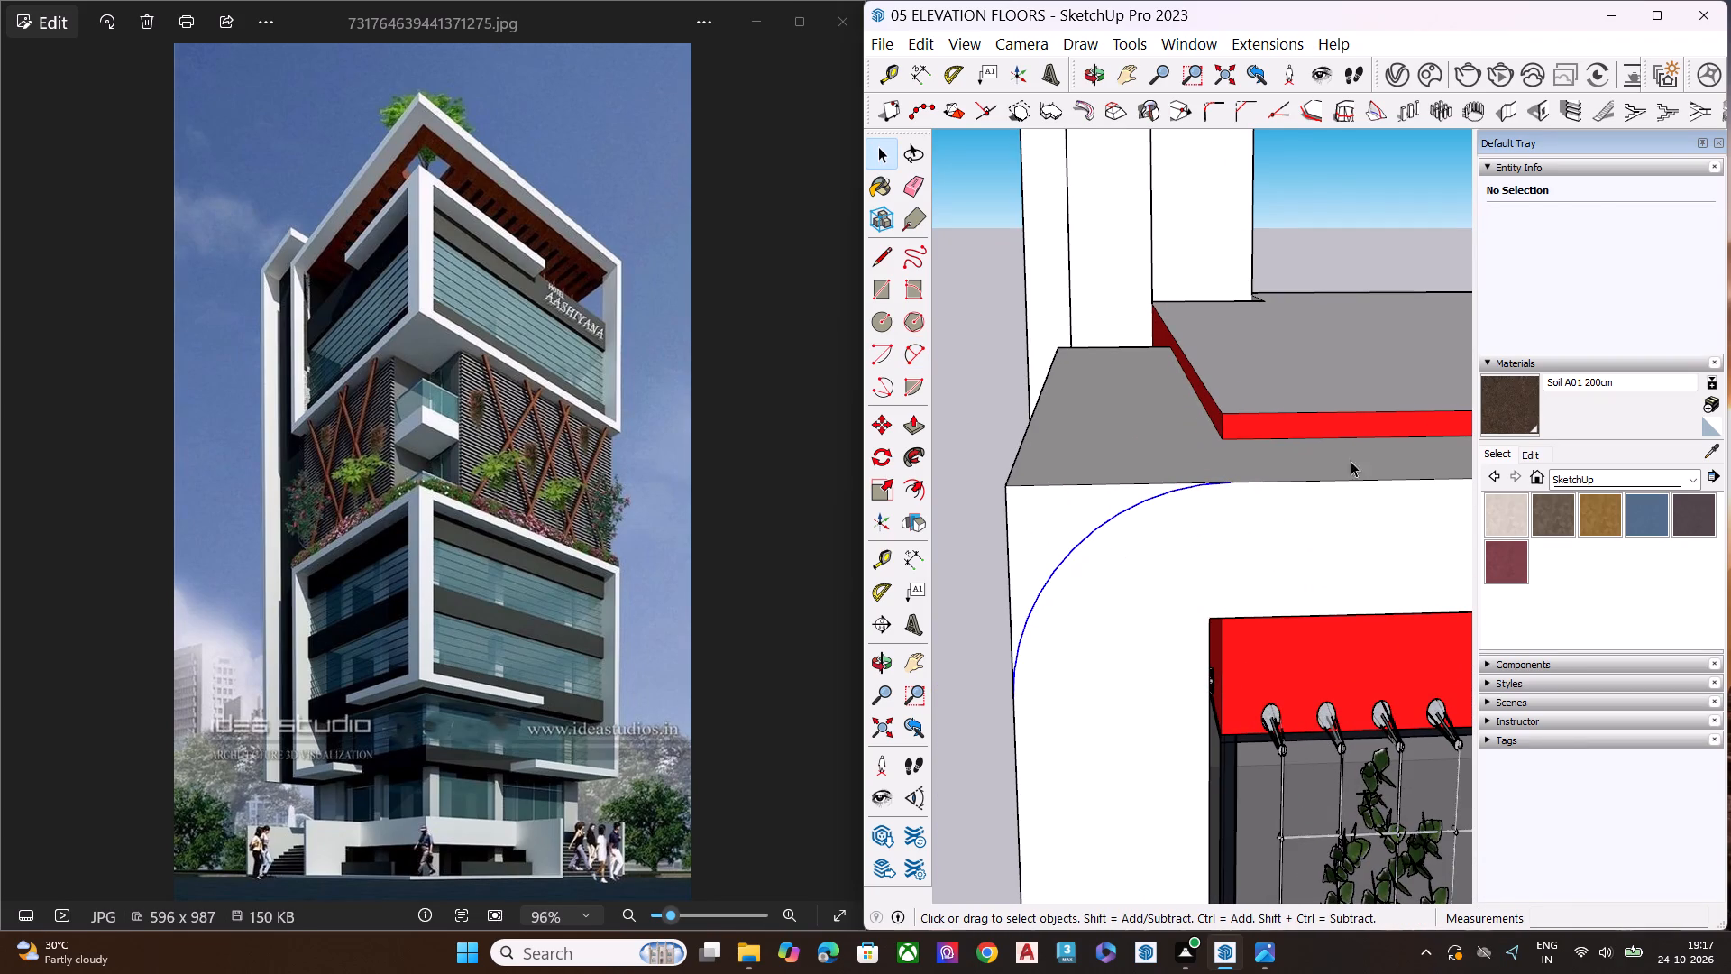
pyautogui.click(1631, 258)
pyautogui.press('BackSpace')
pyautogui.press('BackSpace')
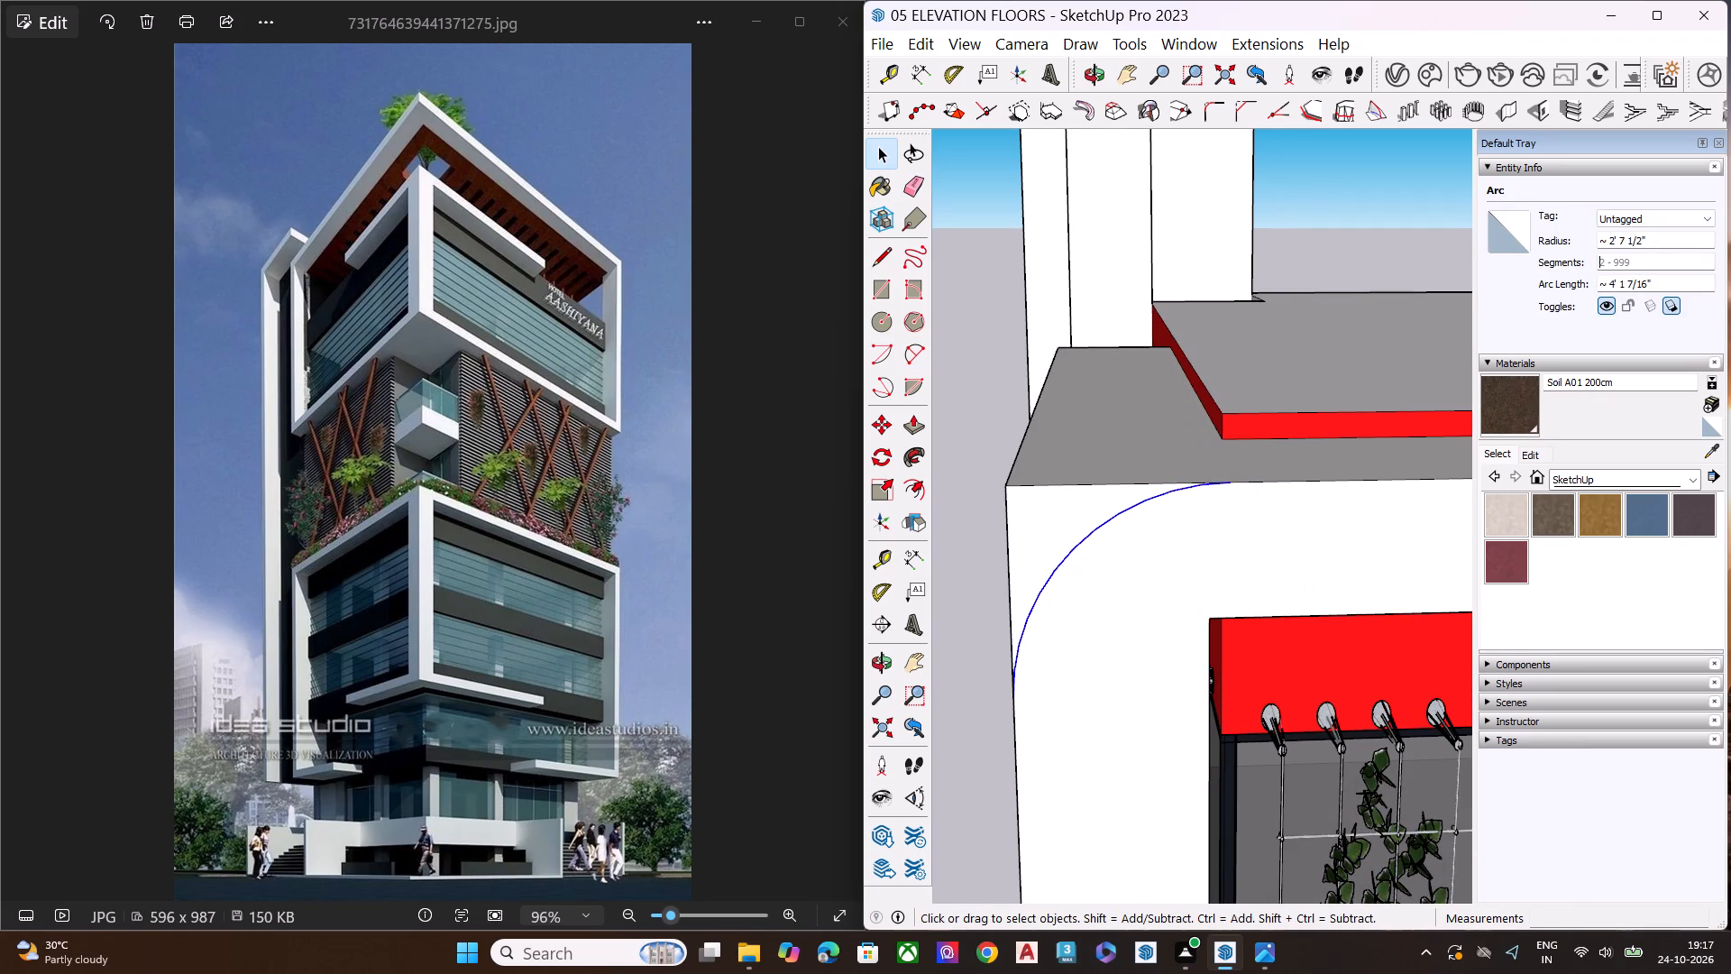
pyautogui.press('BackSpace')
pyautogui.write('30')
pyautogui.press('Return')
# Push/Pull the face outside the frame-corner arc back about 2' 2 5/8" through the frame's depth.
pyautogui.scroll(-5, 1234, 481)
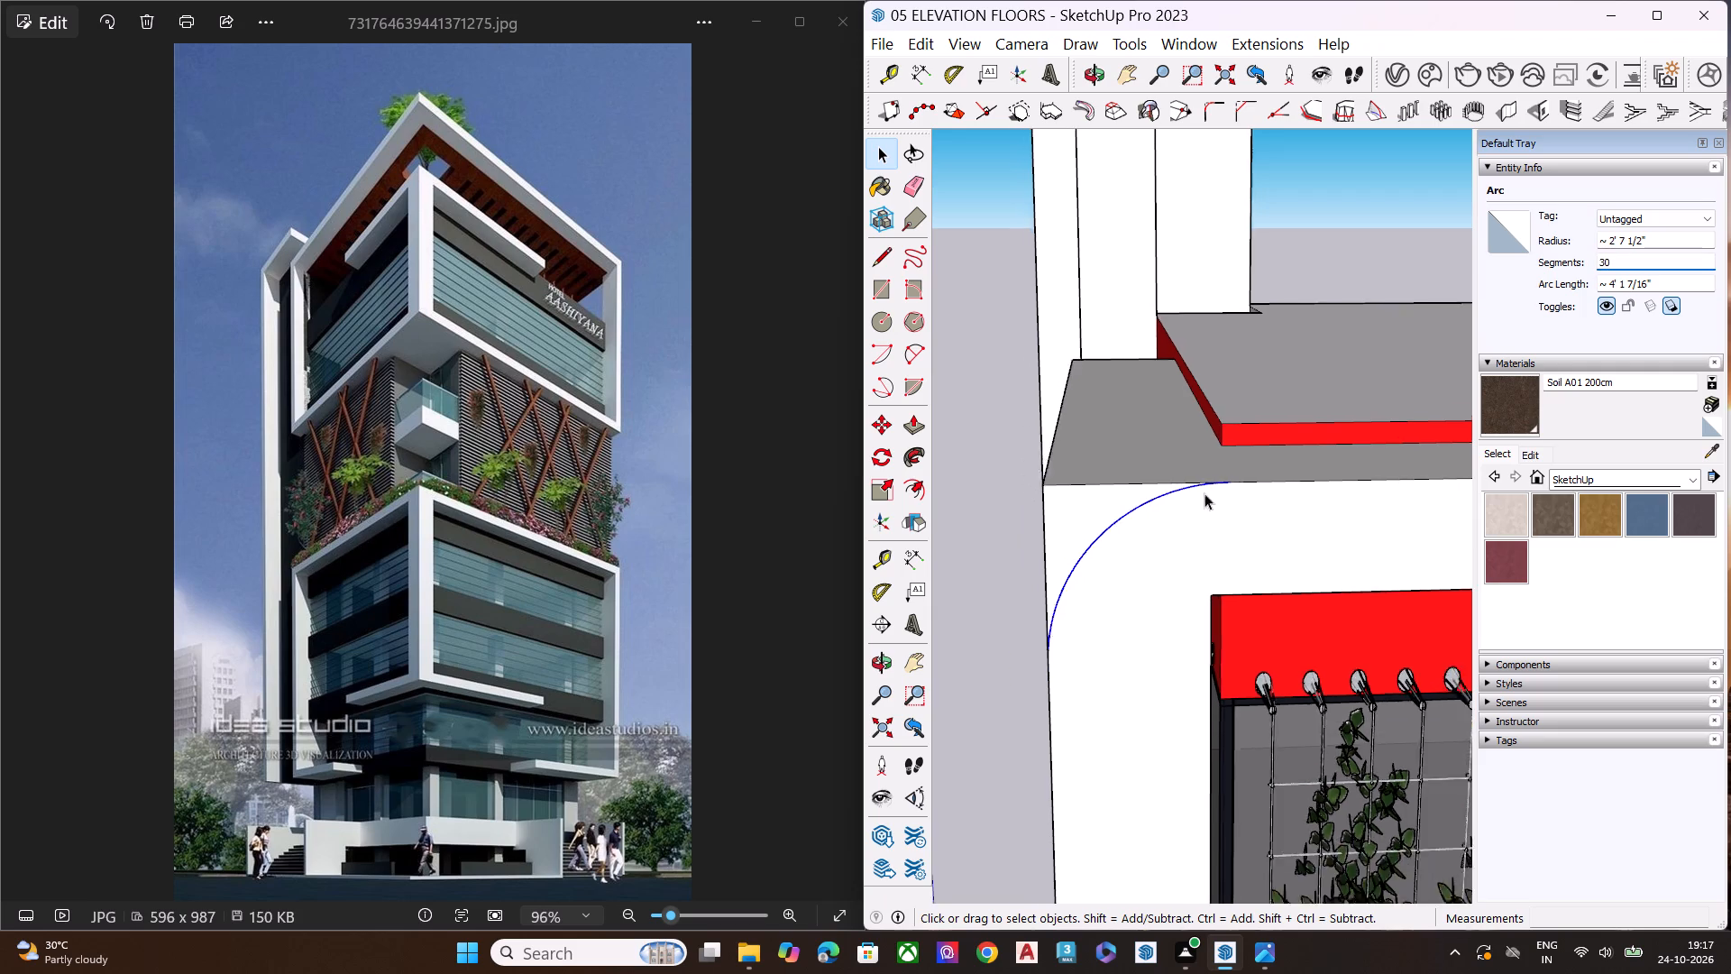
pyautogui.scroll(-3, 1204, 493)
pyautogui.moveTo(1188, 548); pyautogui.dragTo(1432, 569, button='middle')
pyautogui.click(1169, 519)
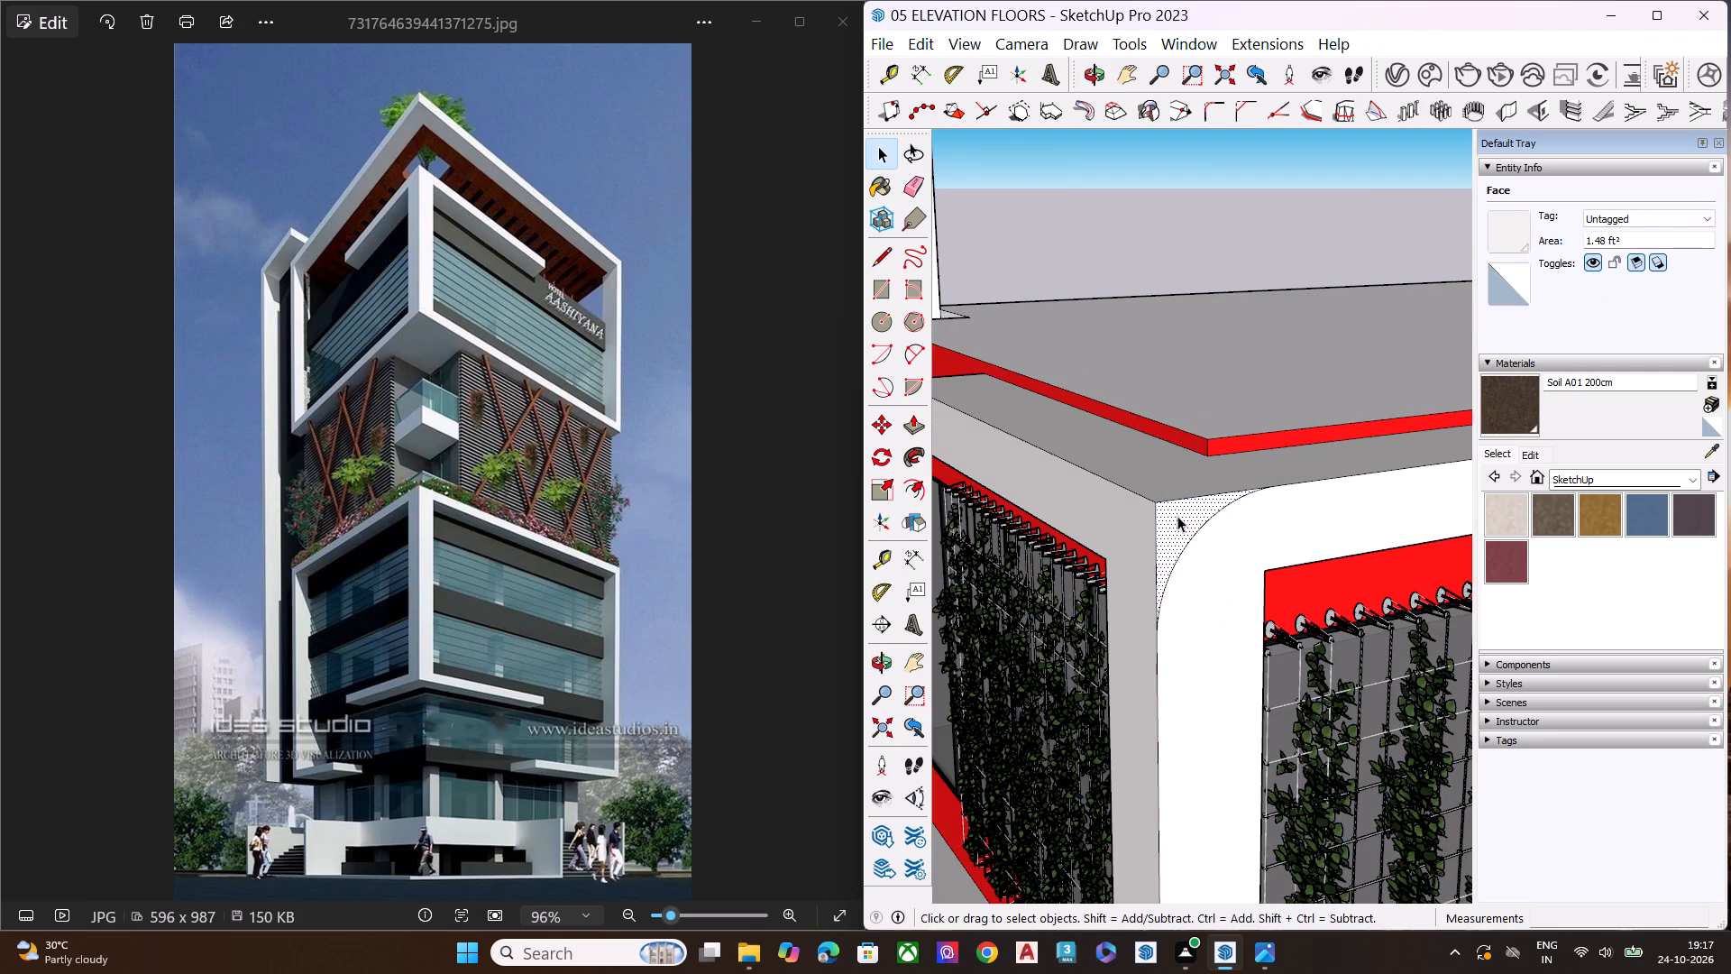
pyautogui.press('p')
pyautogui.click(1177, 516)
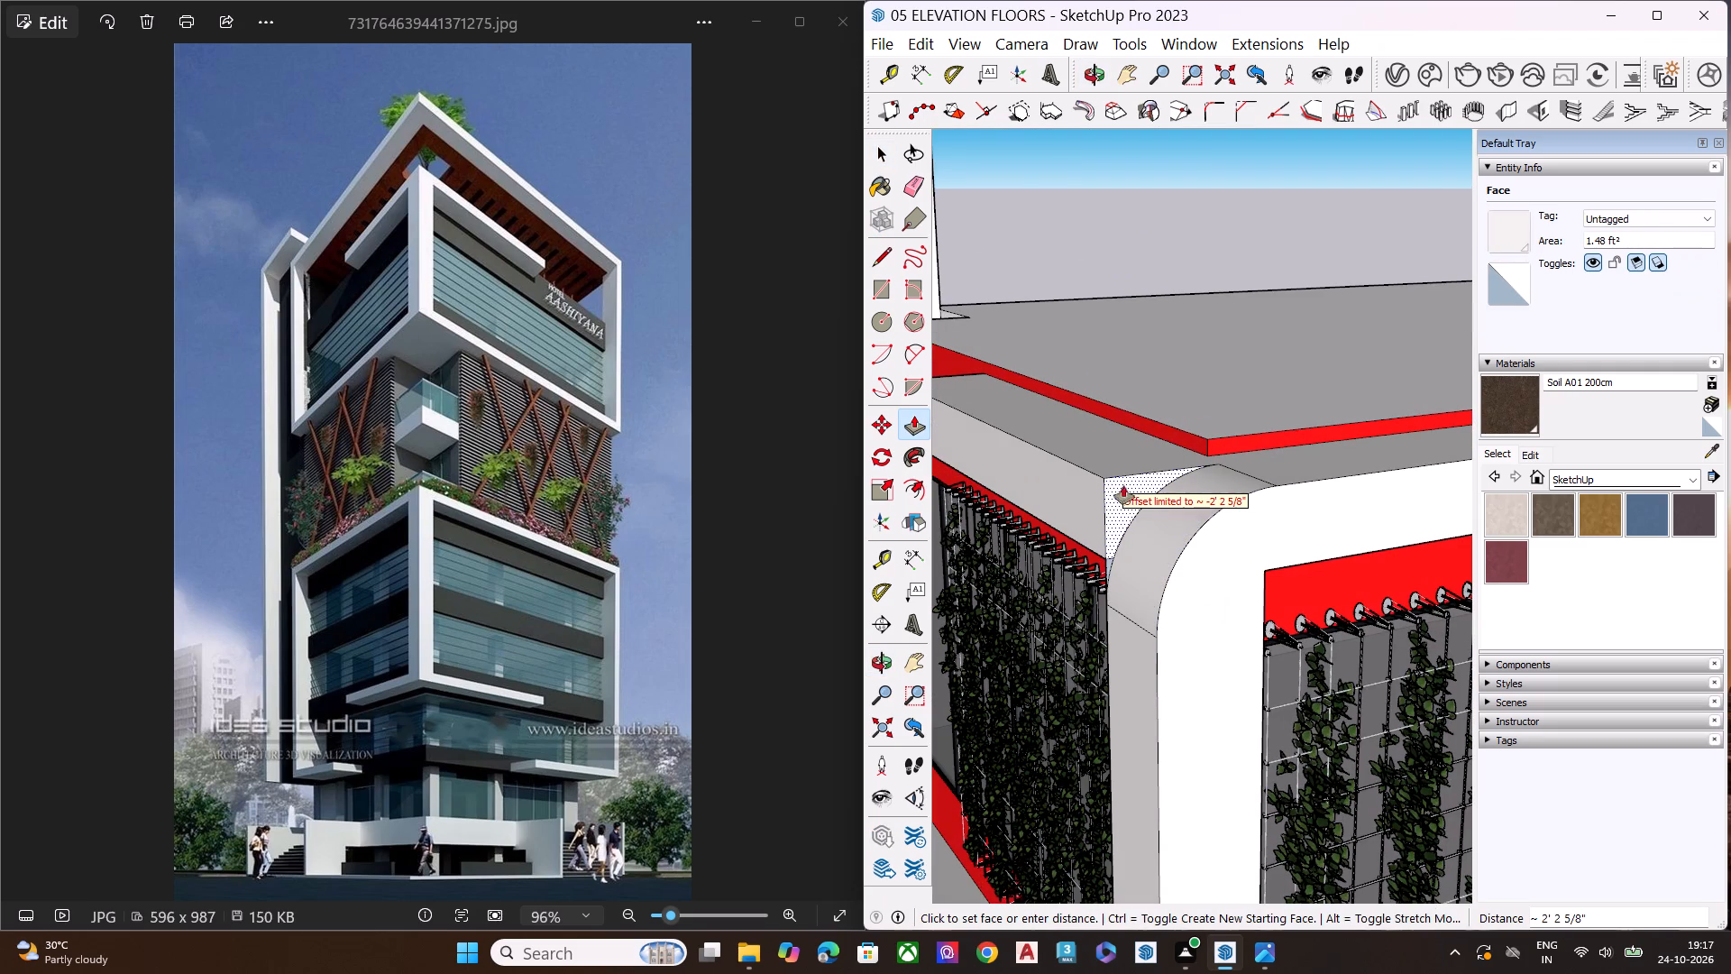
pyautogui.click(1125, 484)
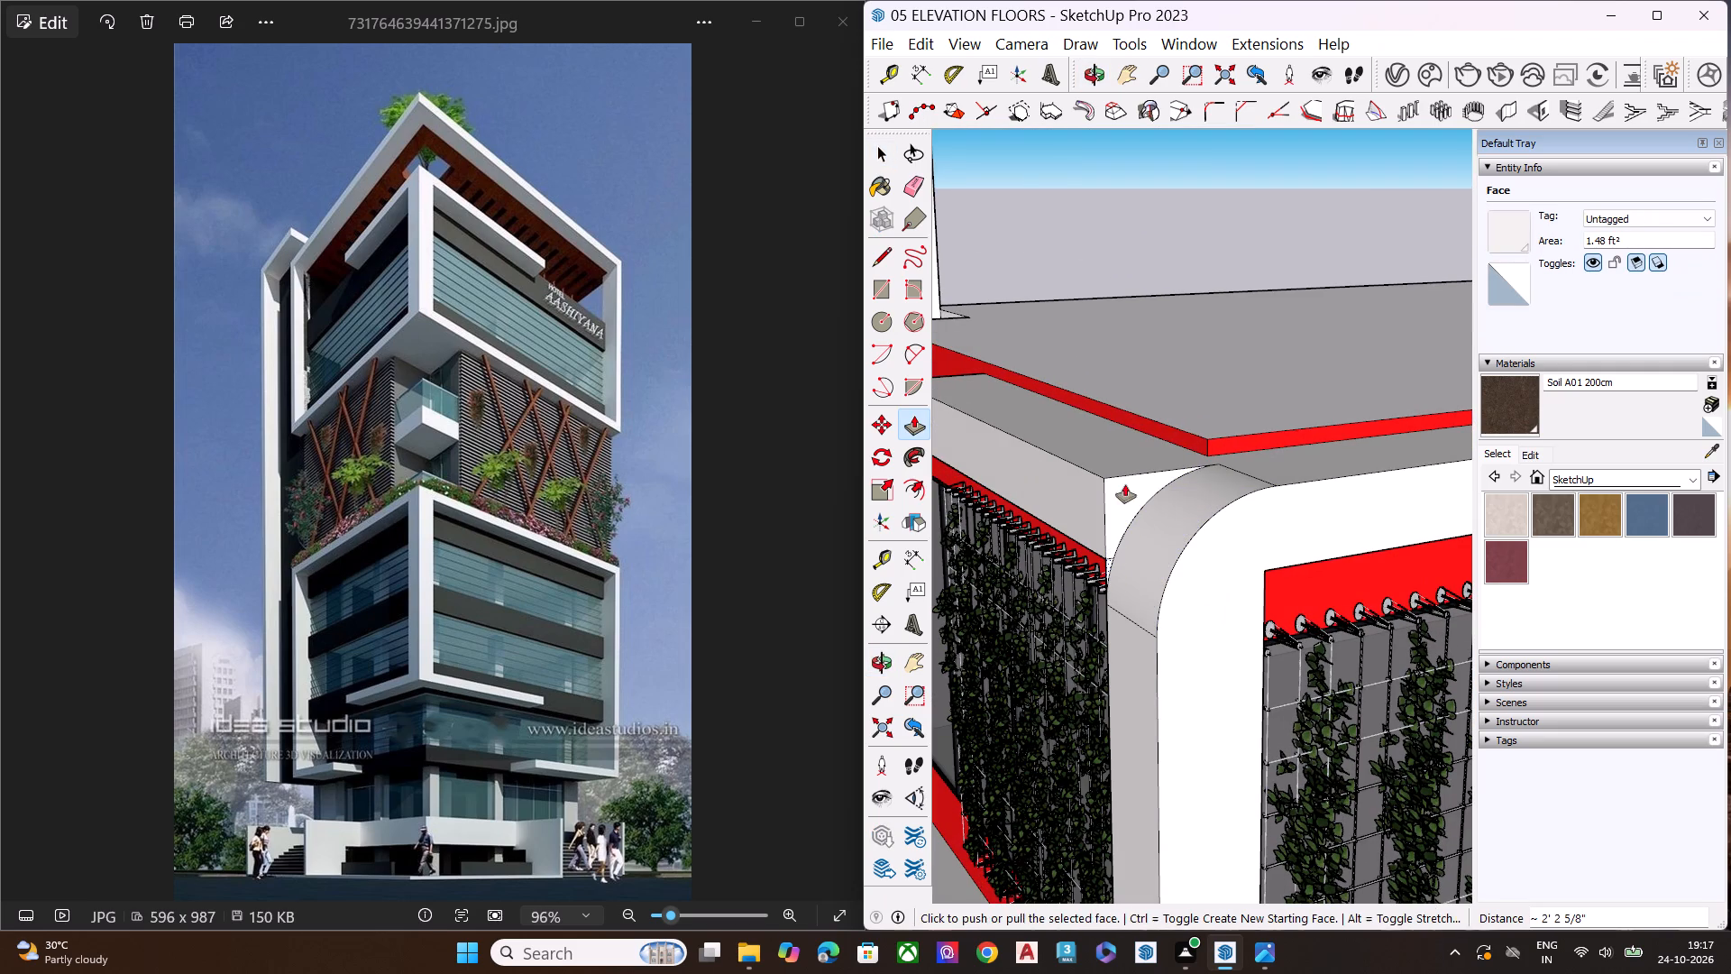
pyautogui.press('space')
# Delete the small leftover sliver face beside the rounded frame corner, where it meets the adjoining side.
pyautogui.scroll(8, 1111, 530)
pyautogui.click(1106, 577)
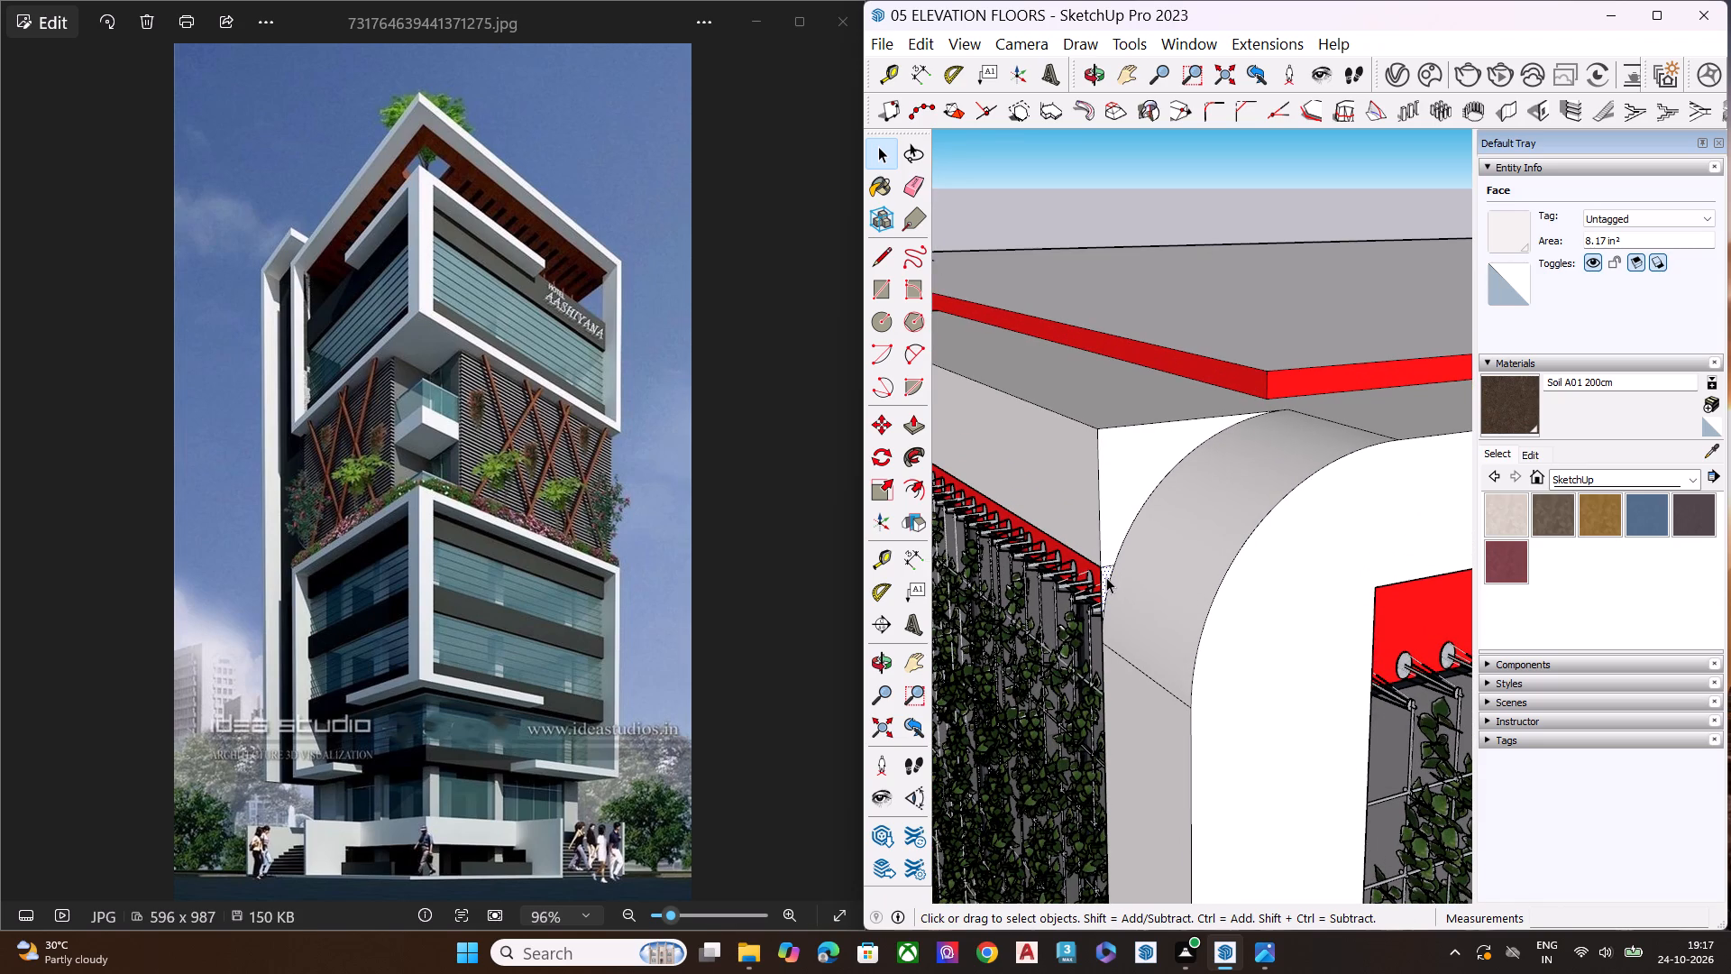
pyautogui.press('Delete')
# Examine the rounded frame corner within the whole elevation and the planter corner on the floor below.
pyautogui.scroll(-5, 1106, 577)
pyautogui.scroll(1, 1156, 587)
pyautogui.scroll(-1, 1157, 587)
pyautogui.moveTo(1186, 596); pyautogui.dragTo(1166, 469, button='middle')
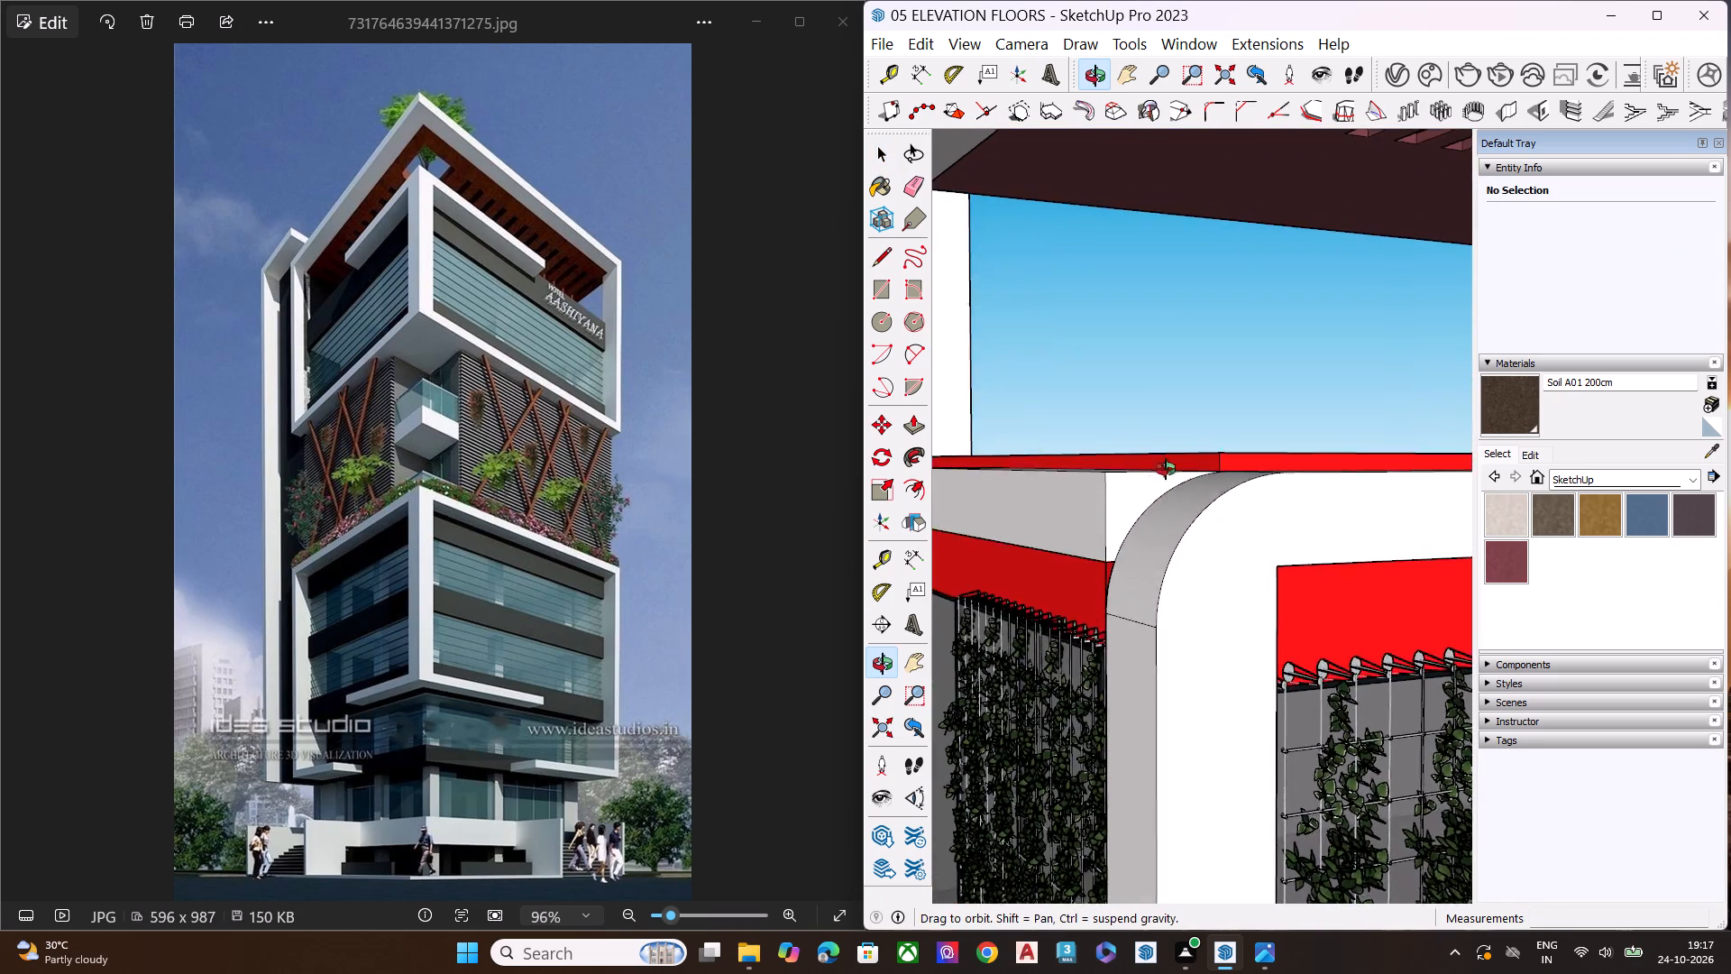
pyautogui.moveTo(1166, 469); pyautogui.dragTo(1354, 373, button='middle')
pyautogui.scroll(-20, 1159, 442)
pyautogui.scroll(-1, 1159, 442)
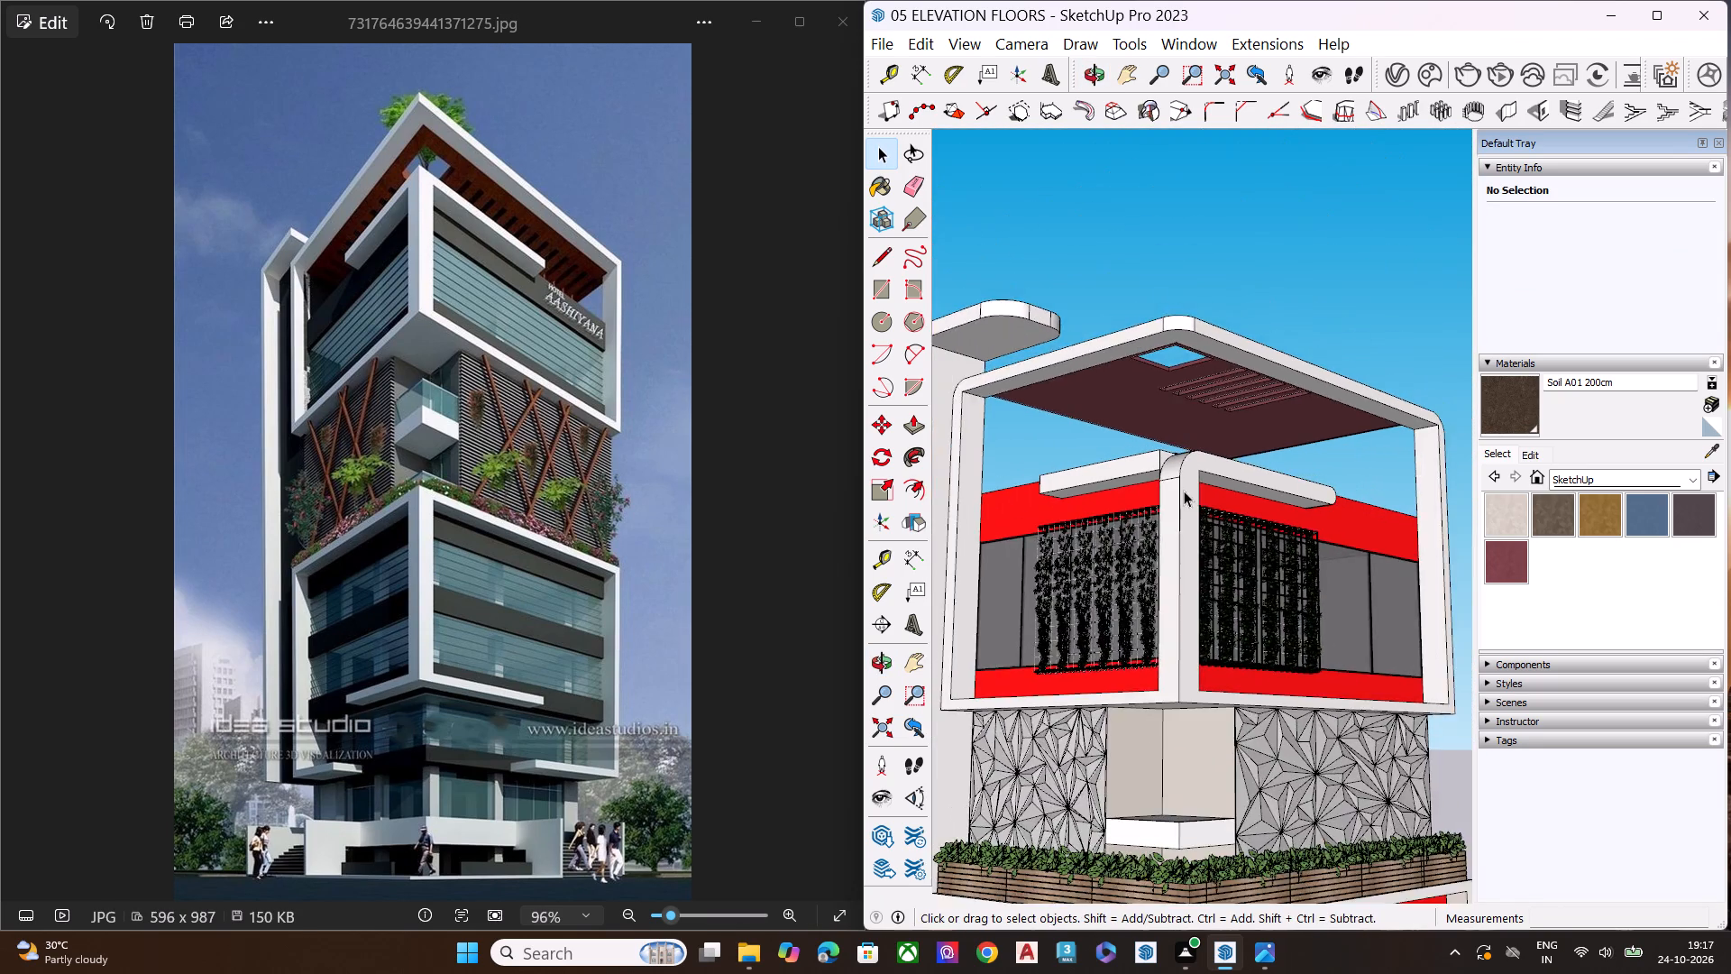
pyautogui.scroll(-10, 1177, 495)
pyautogui.moveTo(1218, 615); pyautogui.dragTo(1184, 719, button='middle')
pyautogui.moveTo(1166, 720); pyautogui.dragTo(1078, 742, button='middle')
pyautogui.scroll(10, 1102, 754)
pyautogui.scroll(4, 1207, 720)
pyautogui.moveTo(1204, 712); pyautogui.dragTo(1102, 681, button='middle')
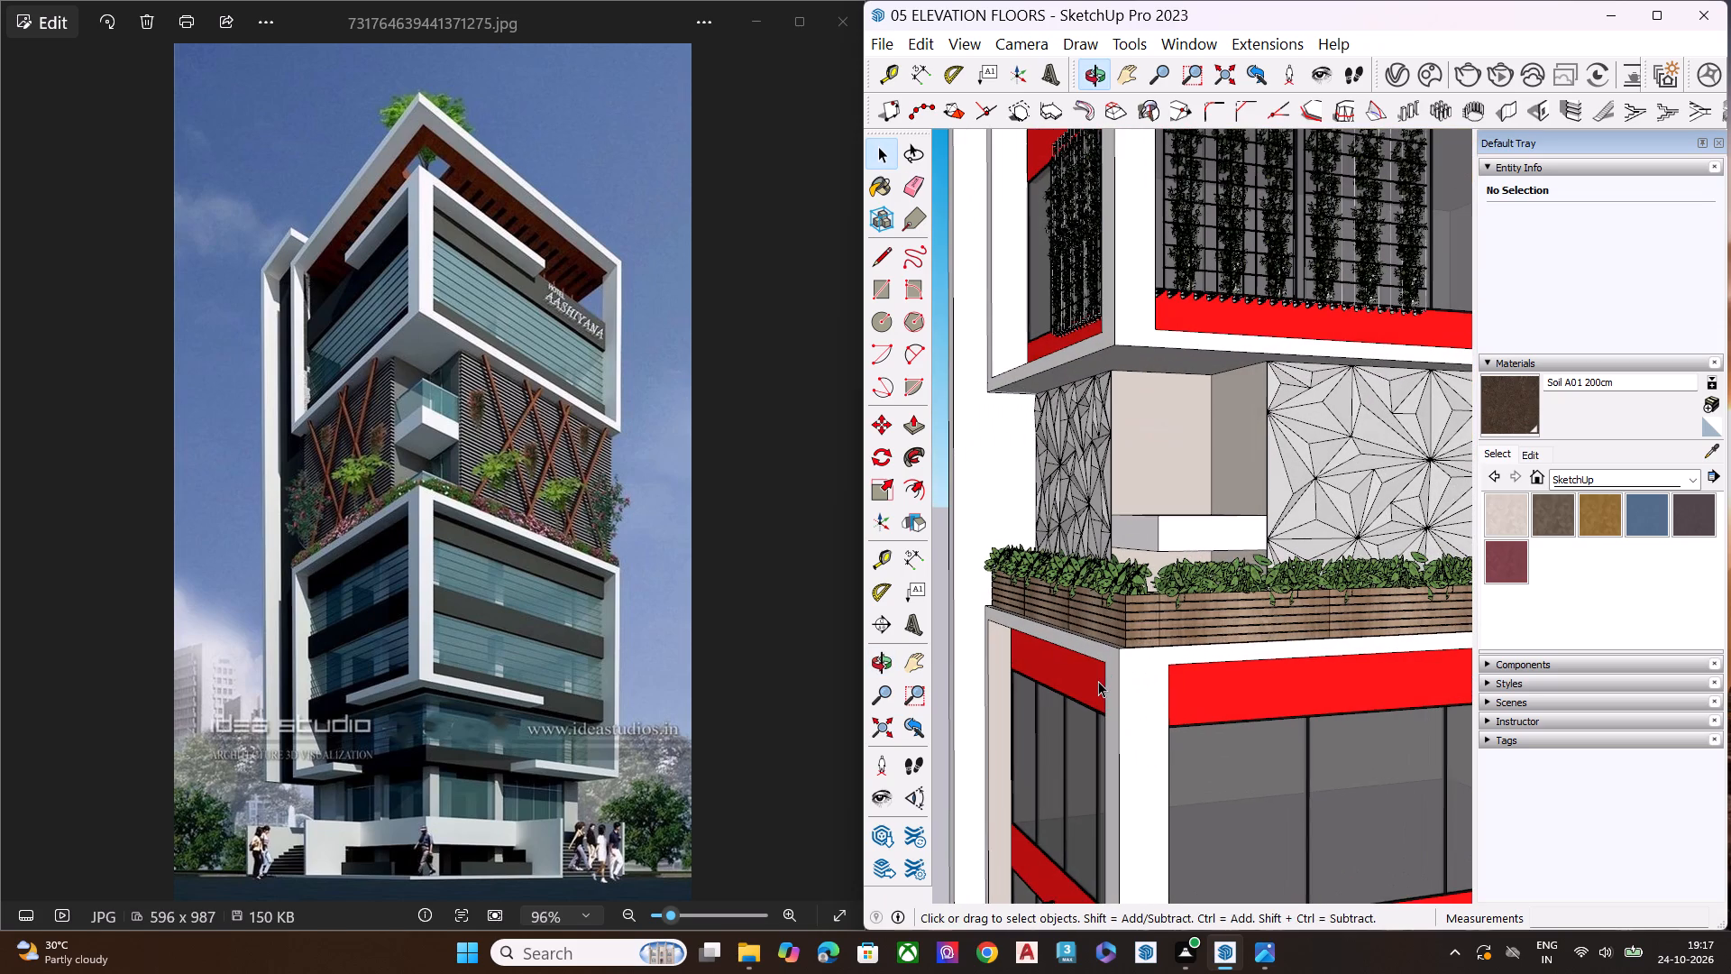
pyautogui.scroll(1, 1100, 667)
pyautogui.moveTo(1100, 667); pyautogui.dragTo(1131, 771, button='middle')
pyautogui.moveTo(1149, 670); pyautogui.dragTo(1232, 850, button='middle')
pyautogui.scroll(5, 1216, 829)
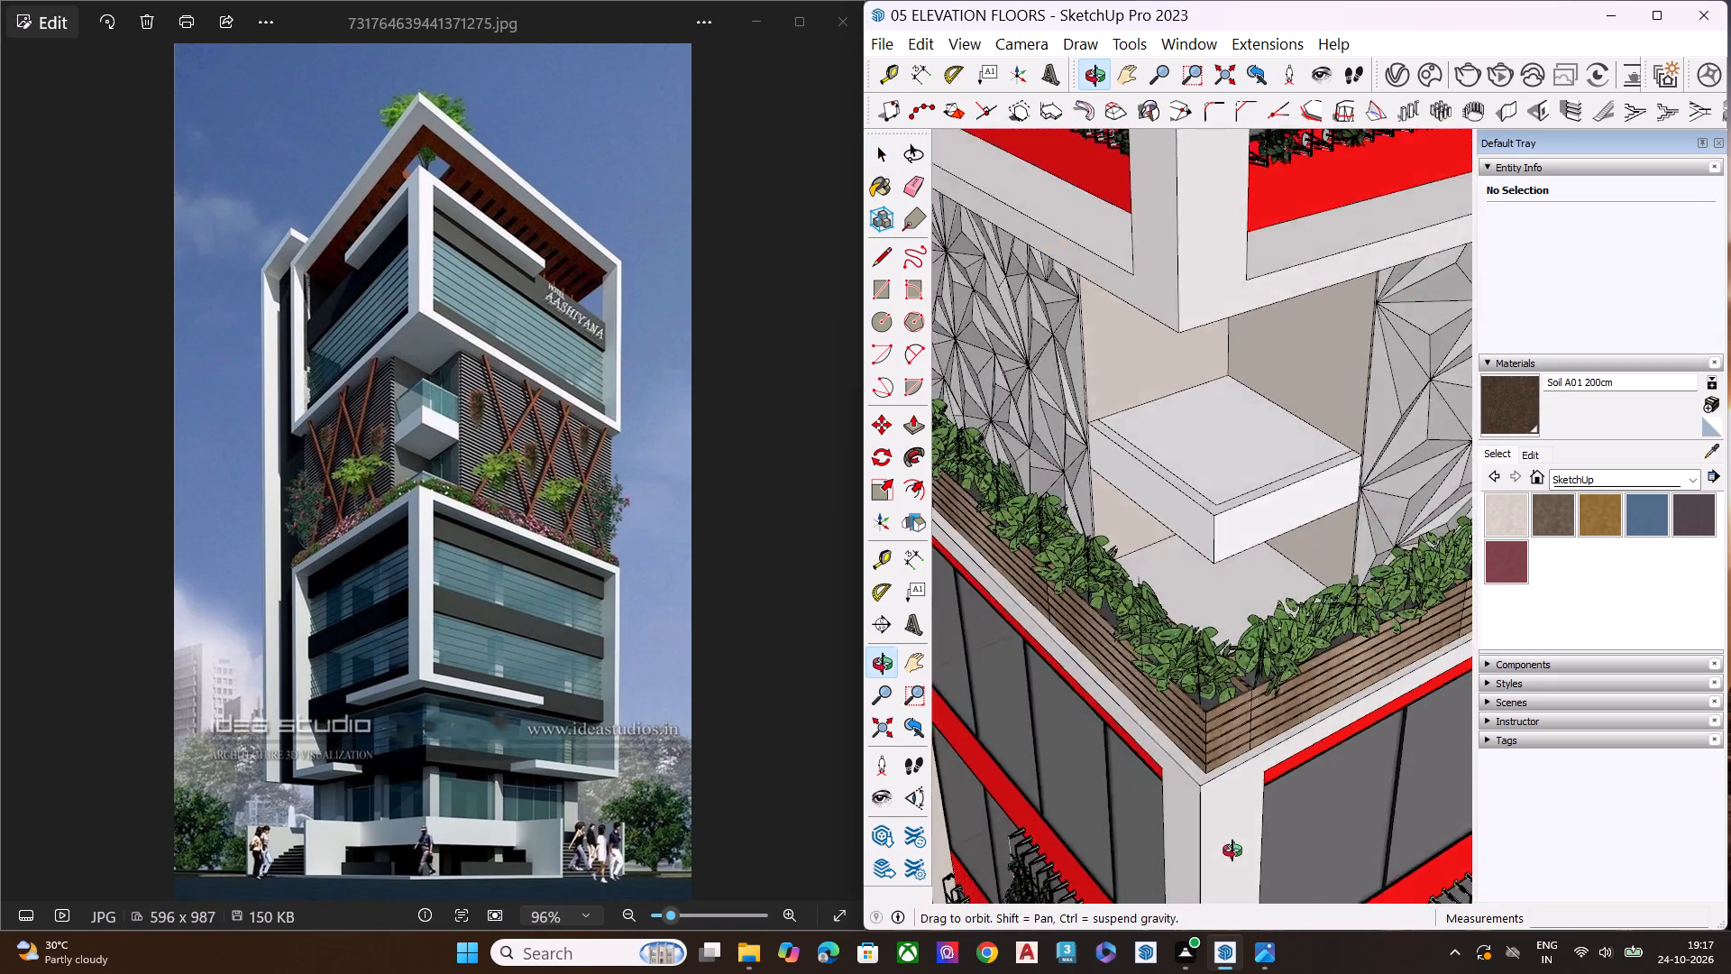
pyautogui.moveTo(1232, 850); pyautogui.dragTo(1232, 851, button='middle')
pyautogui.scroll(4, 1232, 850)
pyautogui.moveTo(1207, 824); pyautogui.dragTo(1224, 856, button='middle')
pyautogui.scroll(6, 1234, 735)
pyautogui.moveTo(1182, 768); pyautogui.dragTo(1186, 808, button='middle')
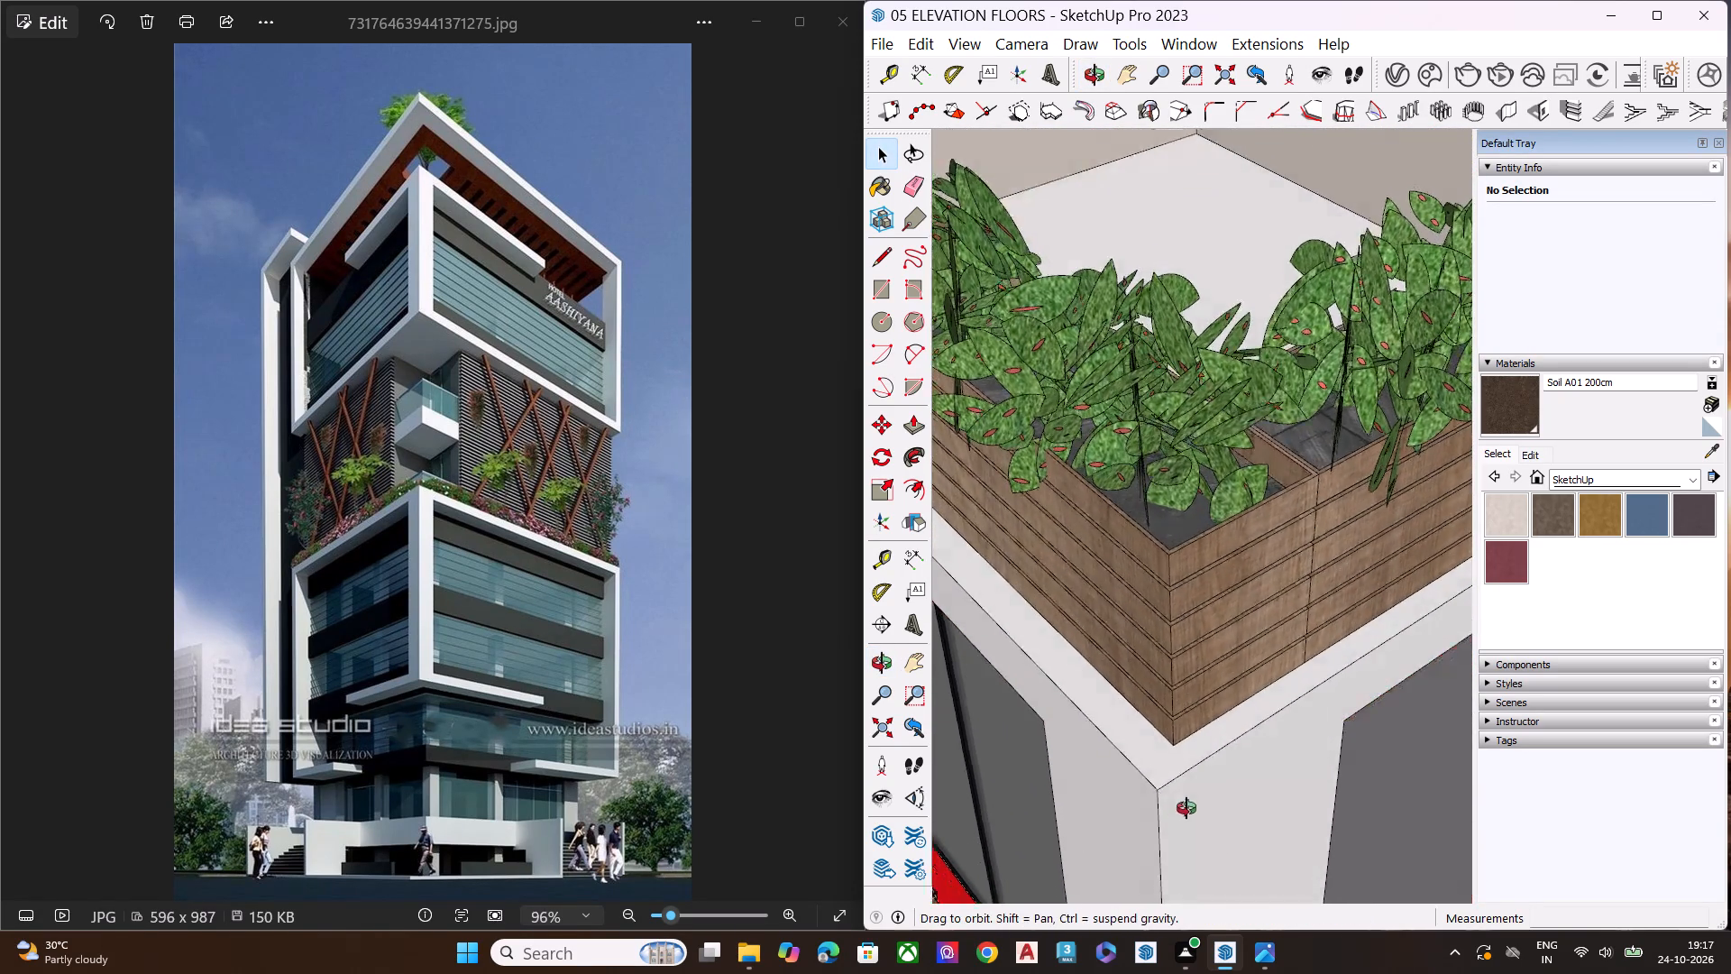
pyautogui.moveTo(1186, 808); pyautogui.dragTo(1194, 864, button='middle')
pyautogui.scroll(2, 1186, 856)
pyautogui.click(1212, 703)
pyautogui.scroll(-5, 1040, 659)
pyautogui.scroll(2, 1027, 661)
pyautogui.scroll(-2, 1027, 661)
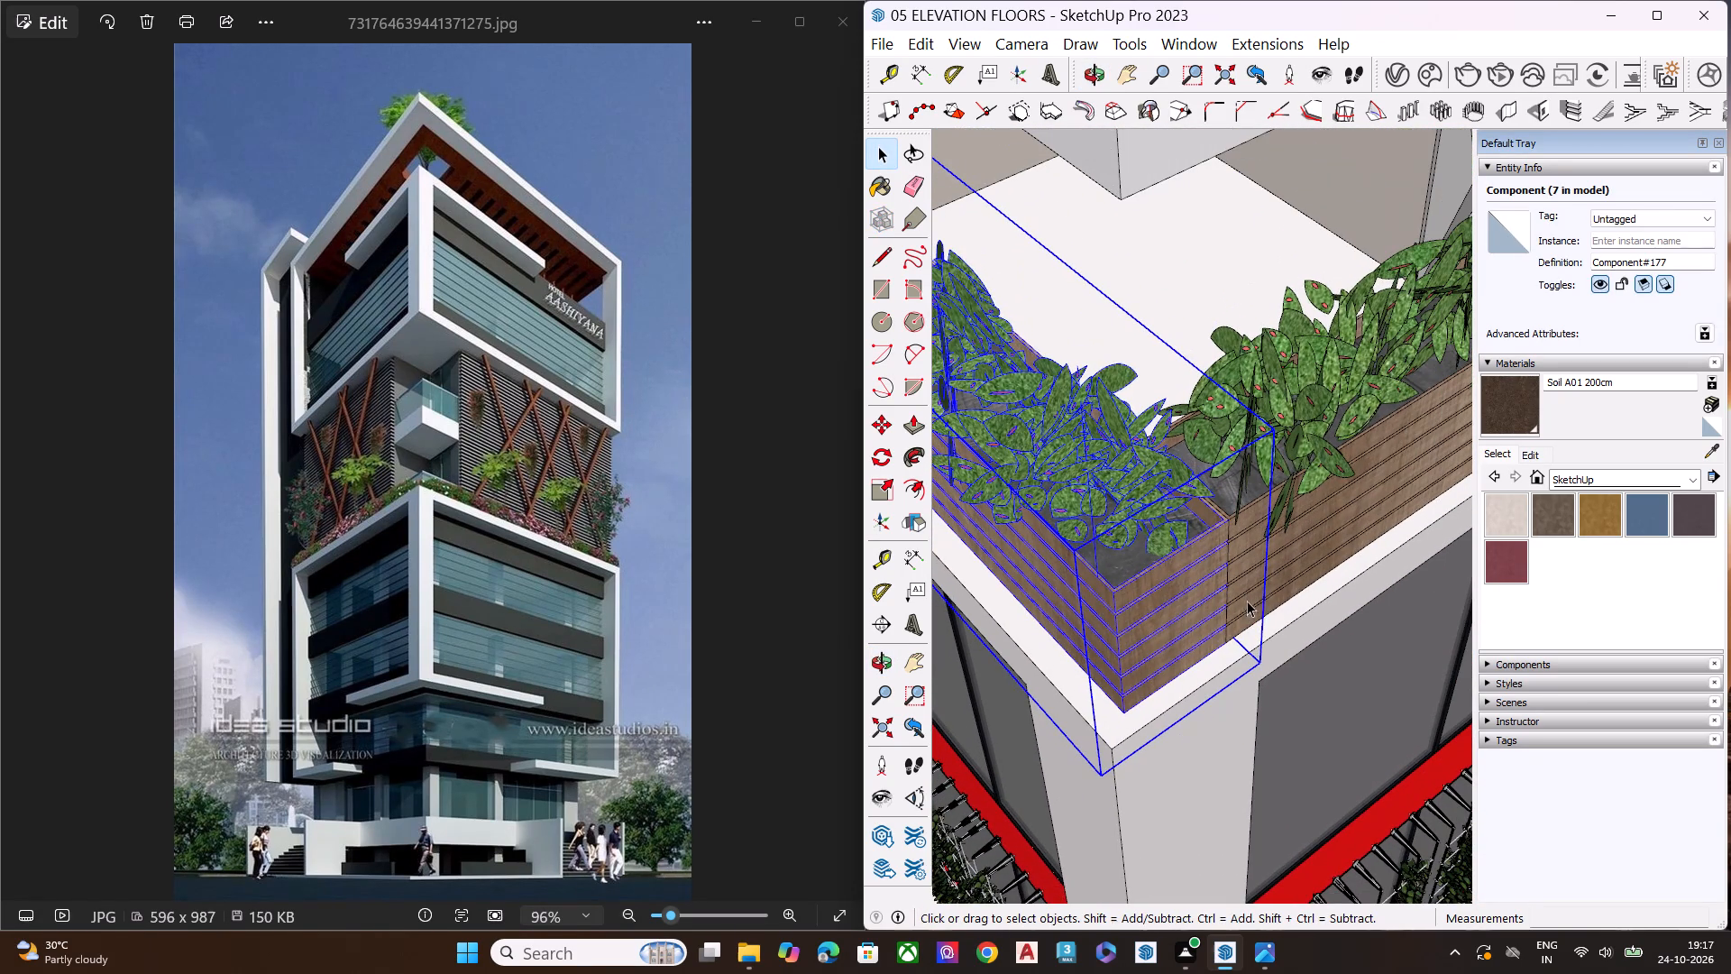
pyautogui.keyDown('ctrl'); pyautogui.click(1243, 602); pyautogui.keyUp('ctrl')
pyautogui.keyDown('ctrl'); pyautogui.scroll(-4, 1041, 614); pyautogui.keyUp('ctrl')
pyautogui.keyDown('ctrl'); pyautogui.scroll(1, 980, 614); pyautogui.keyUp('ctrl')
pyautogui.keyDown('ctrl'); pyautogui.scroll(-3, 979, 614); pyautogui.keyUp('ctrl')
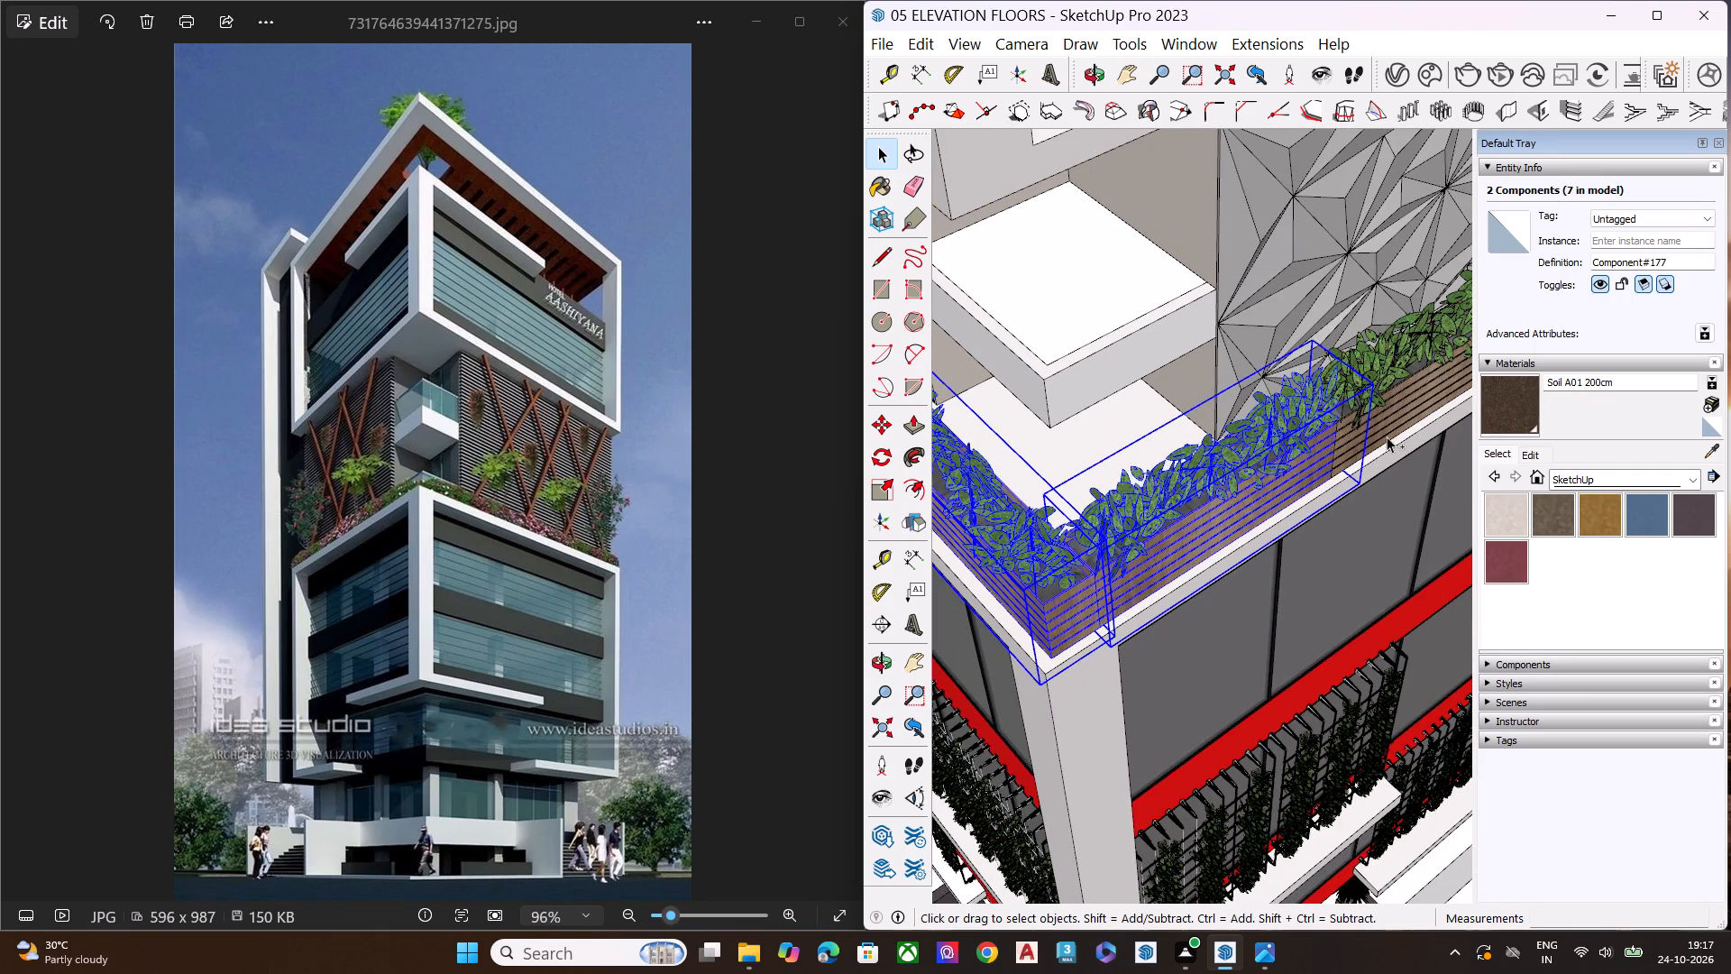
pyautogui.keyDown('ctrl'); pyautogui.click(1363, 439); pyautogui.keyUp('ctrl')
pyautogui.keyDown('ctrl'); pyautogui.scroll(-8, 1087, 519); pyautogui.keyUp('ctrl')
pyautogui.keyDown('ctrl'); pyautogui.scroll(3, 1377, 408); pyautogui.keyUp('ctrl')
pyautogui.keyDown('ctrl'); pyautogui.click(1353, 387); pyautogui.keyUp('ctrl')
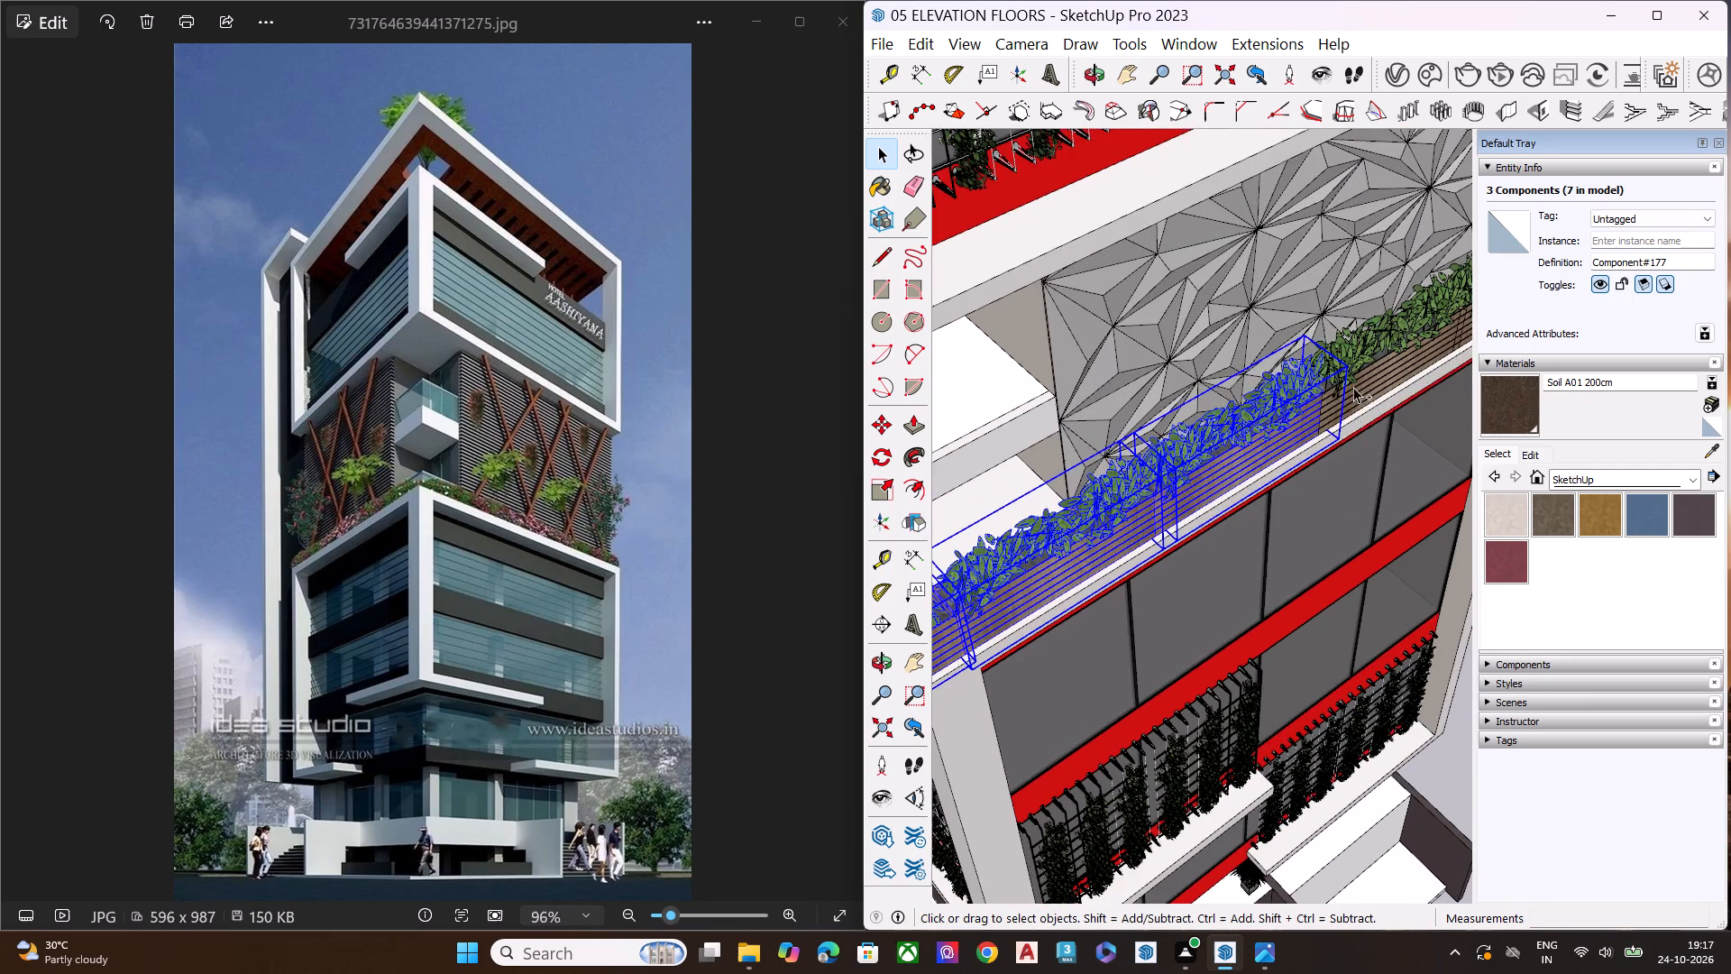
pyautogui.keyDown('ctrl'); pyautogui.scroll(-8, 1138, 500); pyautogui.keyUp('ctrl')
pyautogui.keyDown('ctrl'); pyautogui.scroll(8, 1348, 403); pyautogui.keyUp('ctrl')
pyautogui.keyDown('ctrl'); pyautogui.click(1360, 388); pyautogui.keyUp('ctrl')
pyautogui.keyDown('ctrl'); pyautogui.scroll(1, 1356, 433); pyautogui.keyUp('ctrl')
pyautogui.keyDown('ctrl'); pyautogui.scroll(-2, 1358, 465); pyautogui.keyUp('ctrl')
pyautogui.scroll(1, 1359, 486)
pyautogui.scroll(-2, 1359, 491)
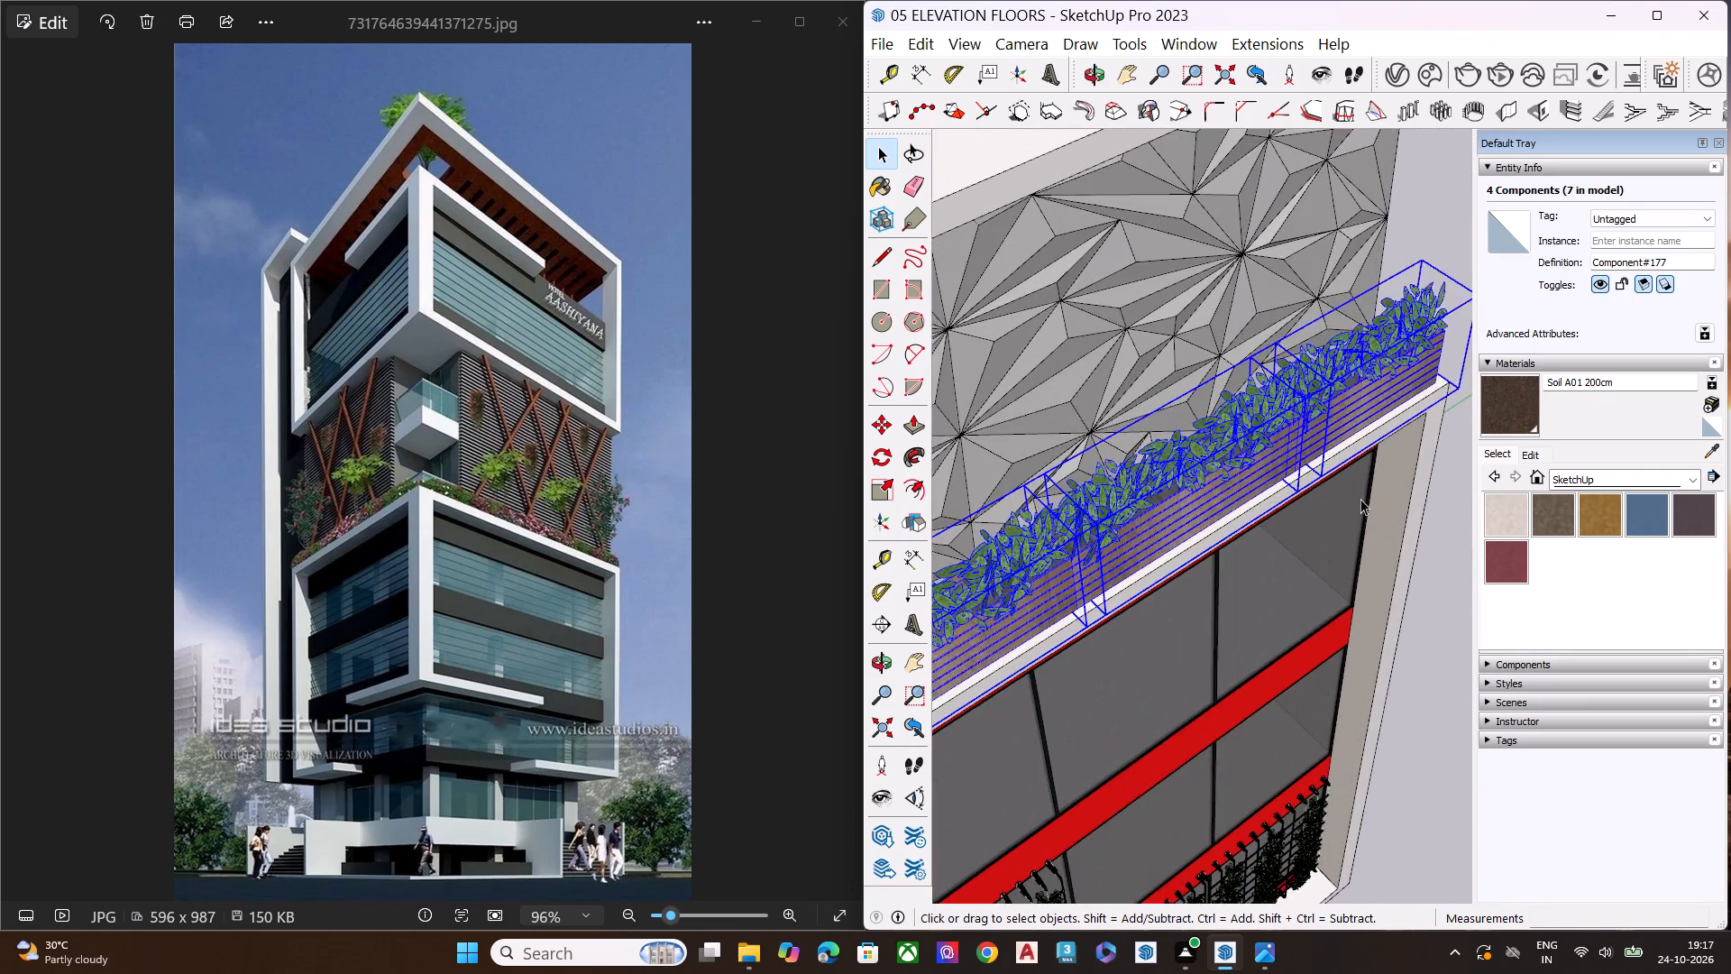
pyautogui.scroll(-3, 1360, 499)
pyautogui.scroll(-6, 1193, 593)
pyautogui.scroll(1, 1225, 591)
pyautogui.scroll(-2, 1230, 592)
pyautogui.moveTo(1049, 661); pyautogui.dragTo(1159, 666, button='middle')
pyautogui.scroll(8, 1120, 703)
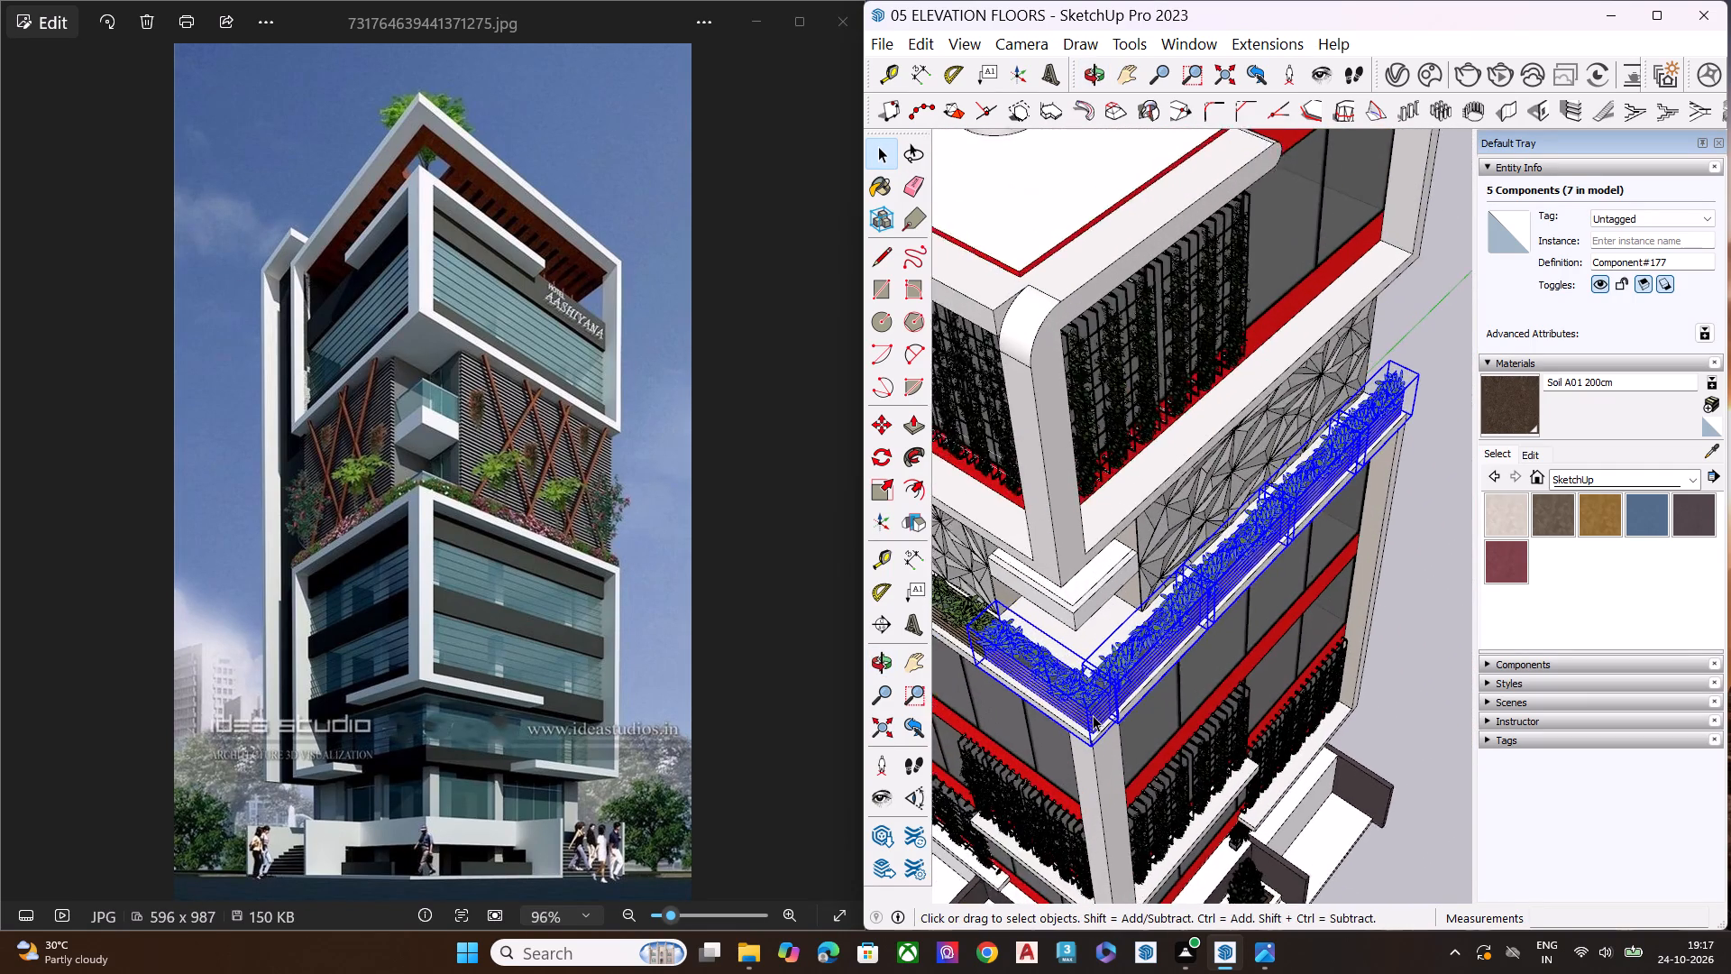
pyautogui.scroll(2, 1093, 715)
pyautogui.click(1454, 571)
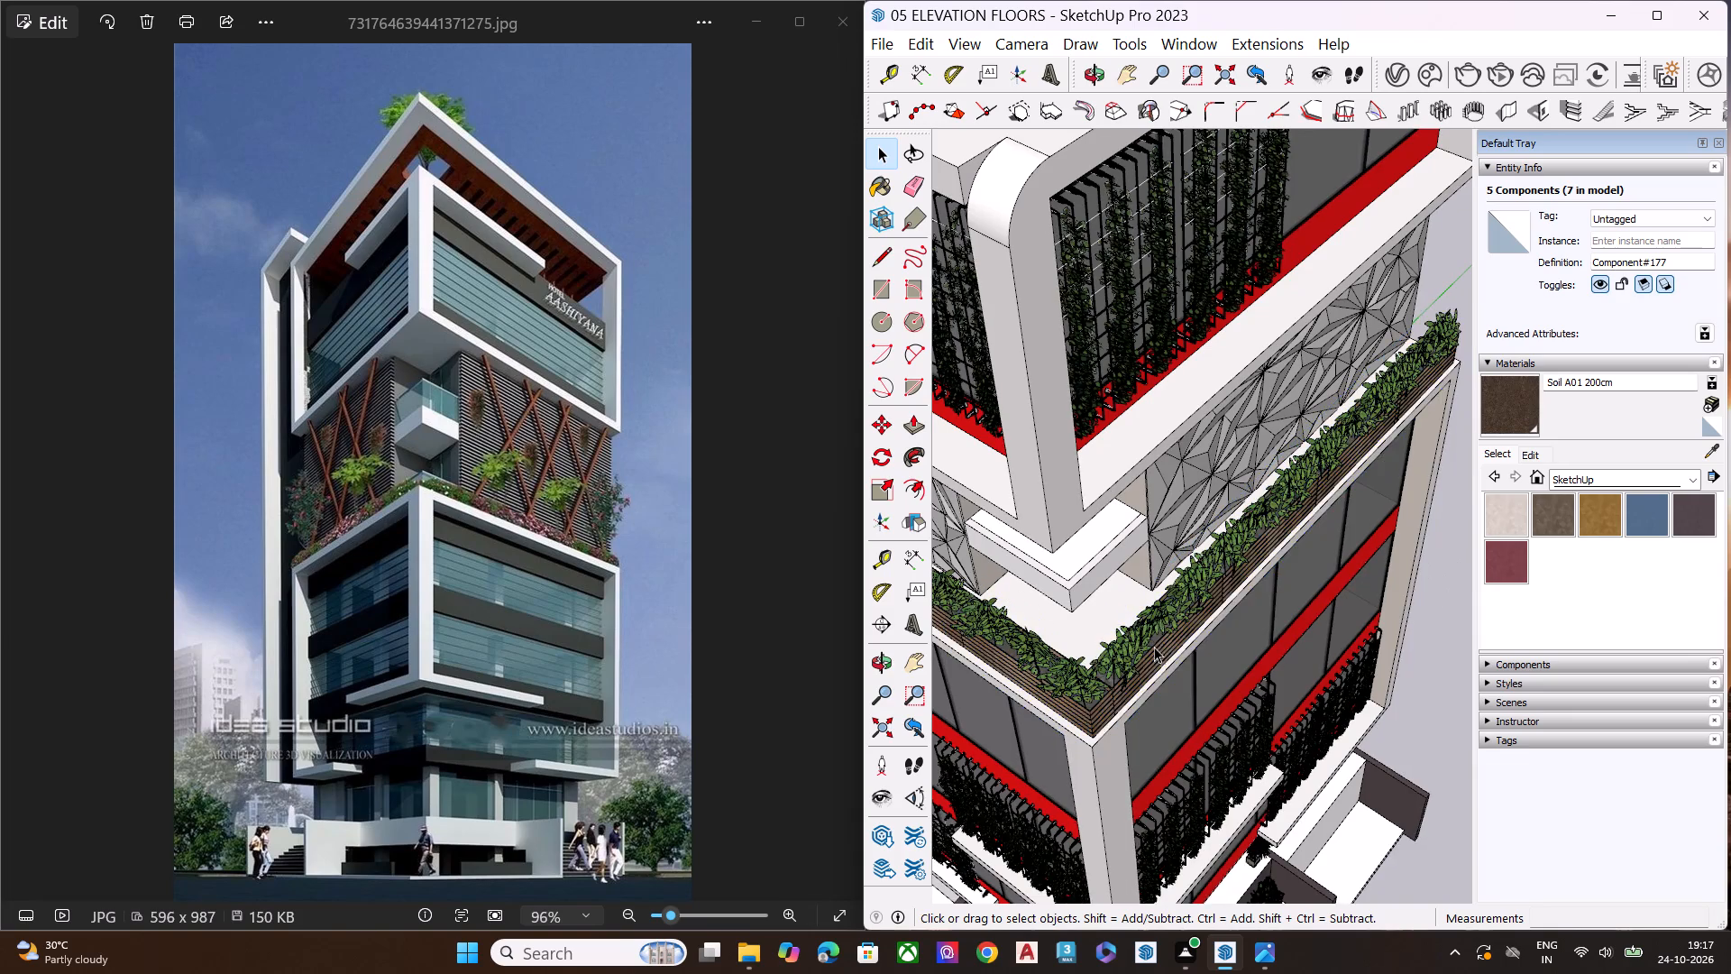
# Draw an arc of about 1' 6 11/16" radius across the outer corner of the frame's top face, below the planter.
pyautogui.scroll(7, 1126, 666)
pyautogui.scroll(6, 1076, 757)
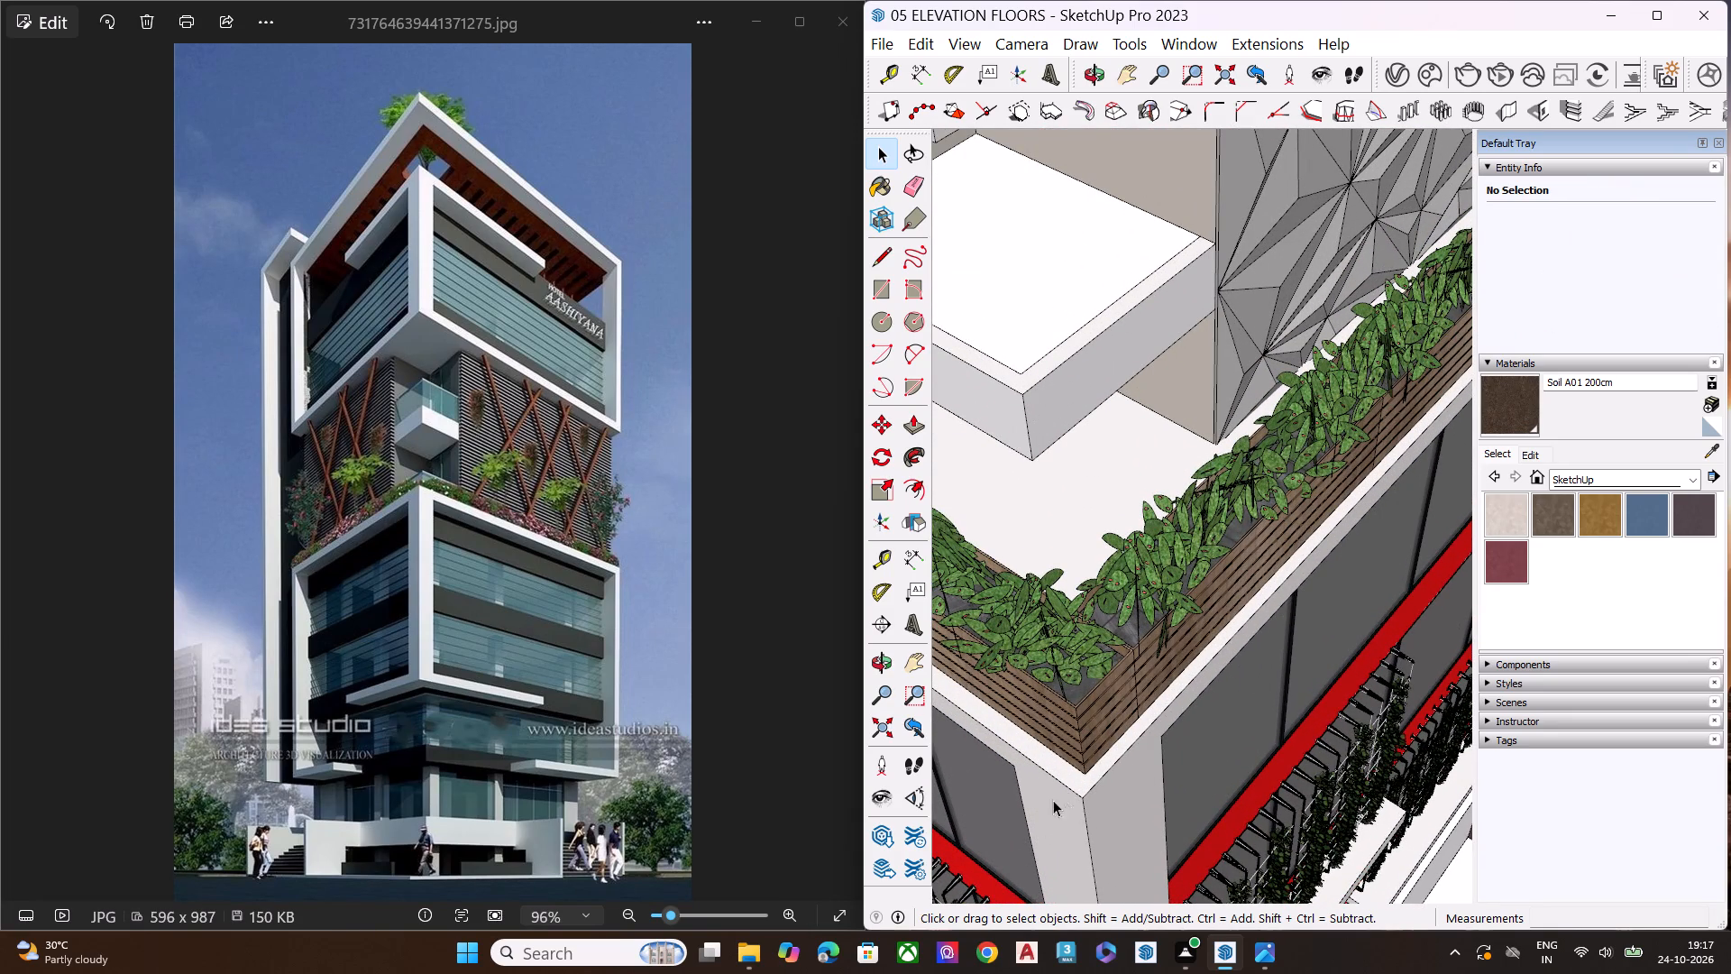
pyautogui.press('a')
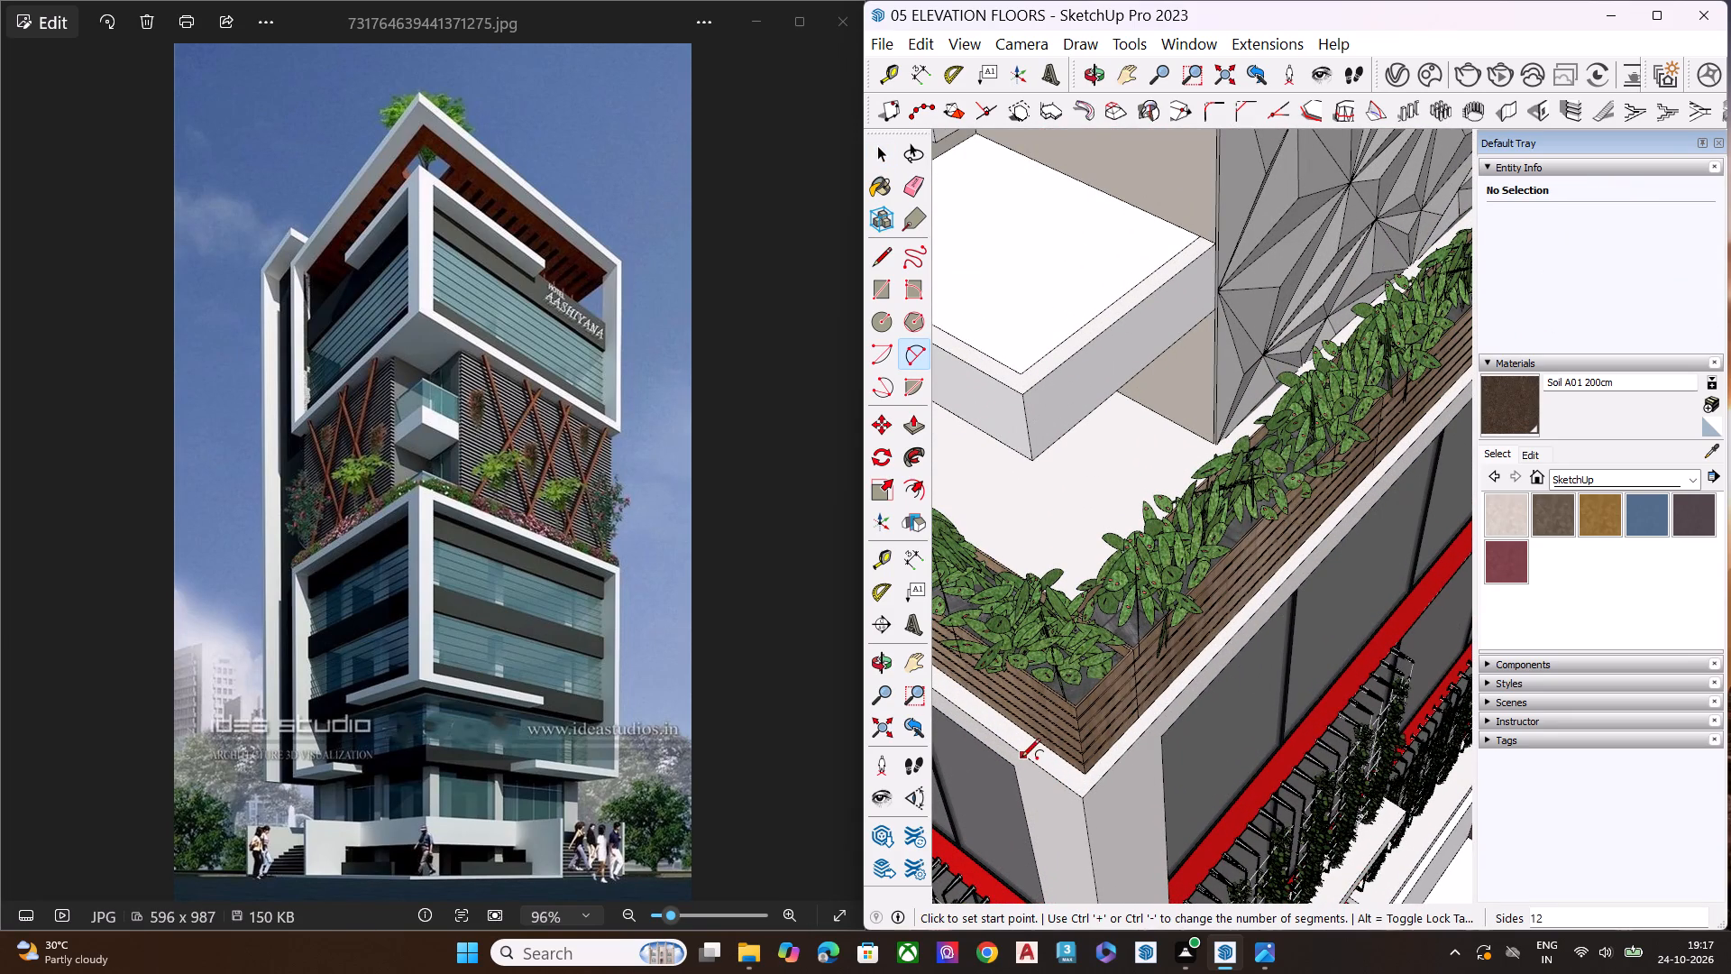
pyautogui.click(1031, 765)
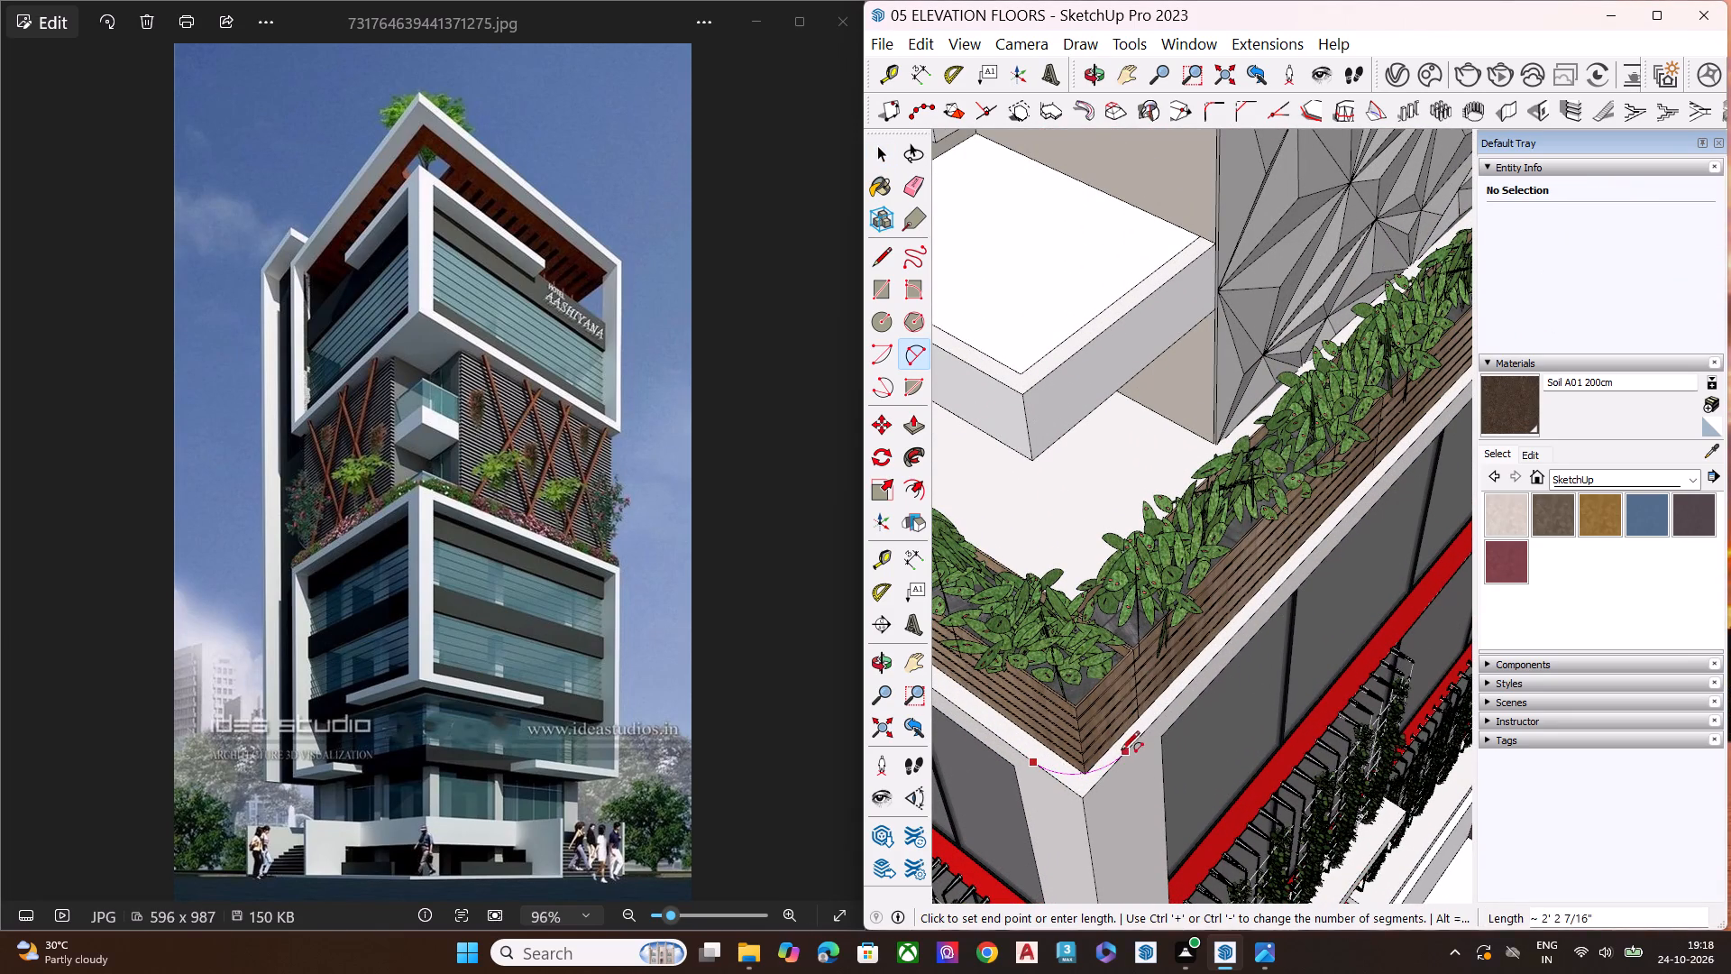
pyautogui.scroll(6, 1122, 751)
pyautogui.click(1130, 746)
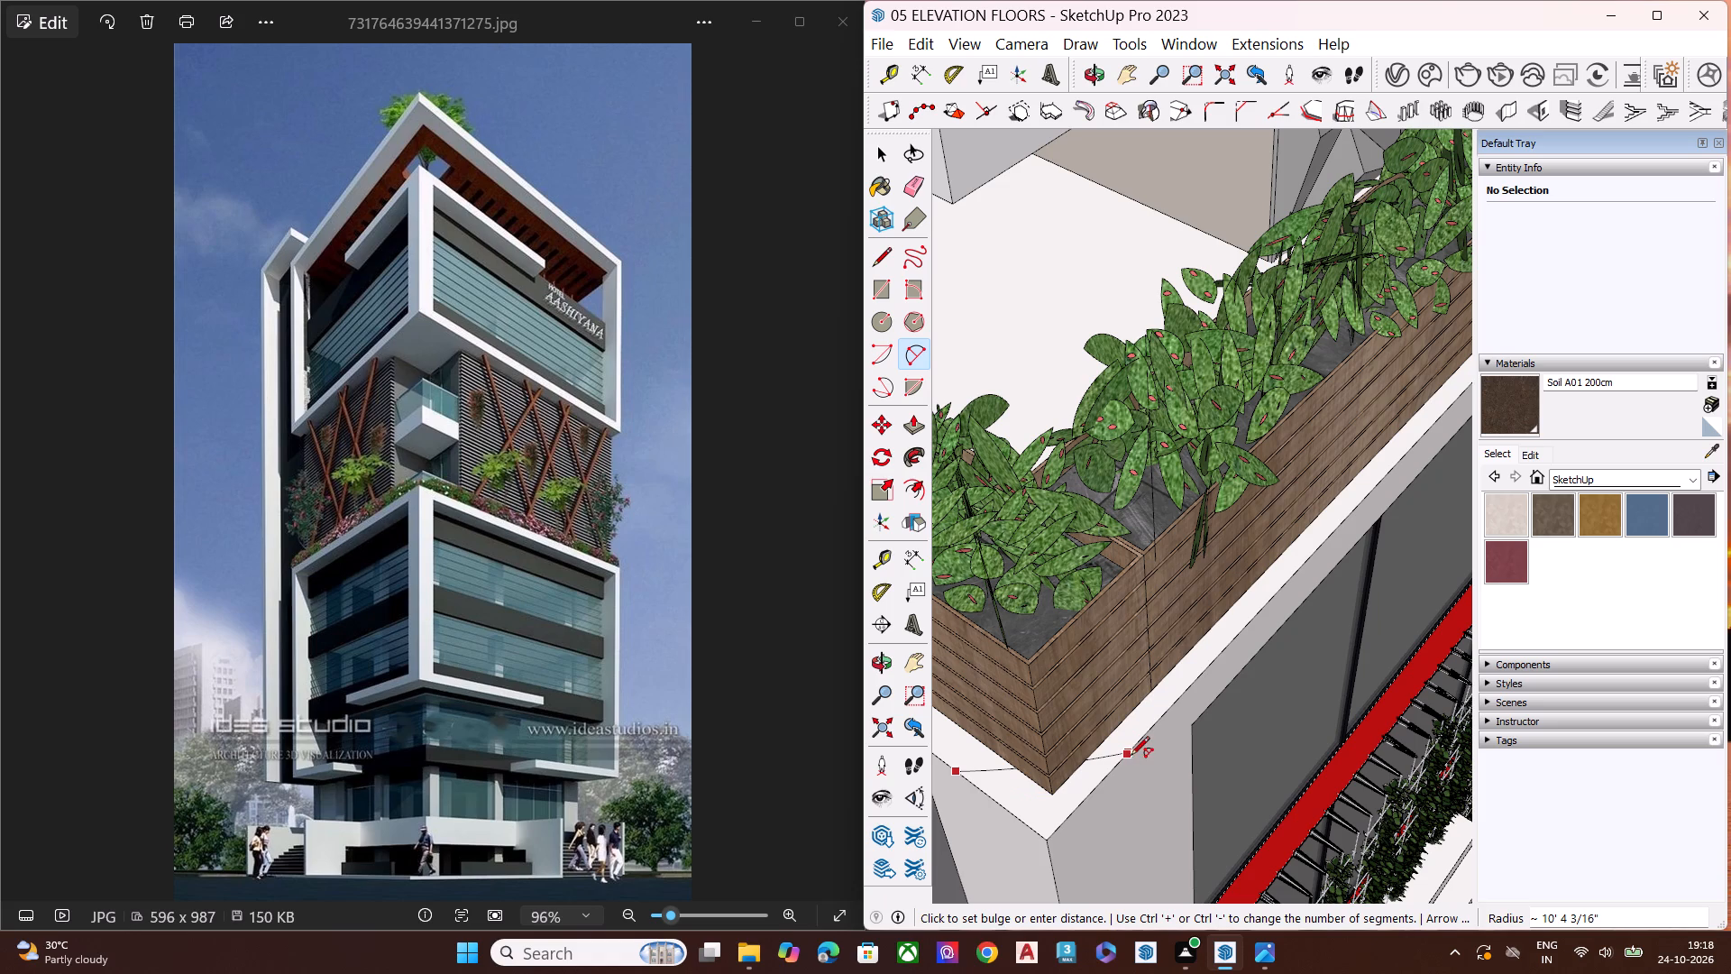
pyautogui.click(1055, 796)
pyautogui.press('space')
# Push/Pull the small face outside the arc down about 34' 8 11/16" to round the frame's corner column over its full height.
pyautogui.click(1049, 818)
pyautogui.scroll(-2, 1052, 762)
pyautogui.press('p')
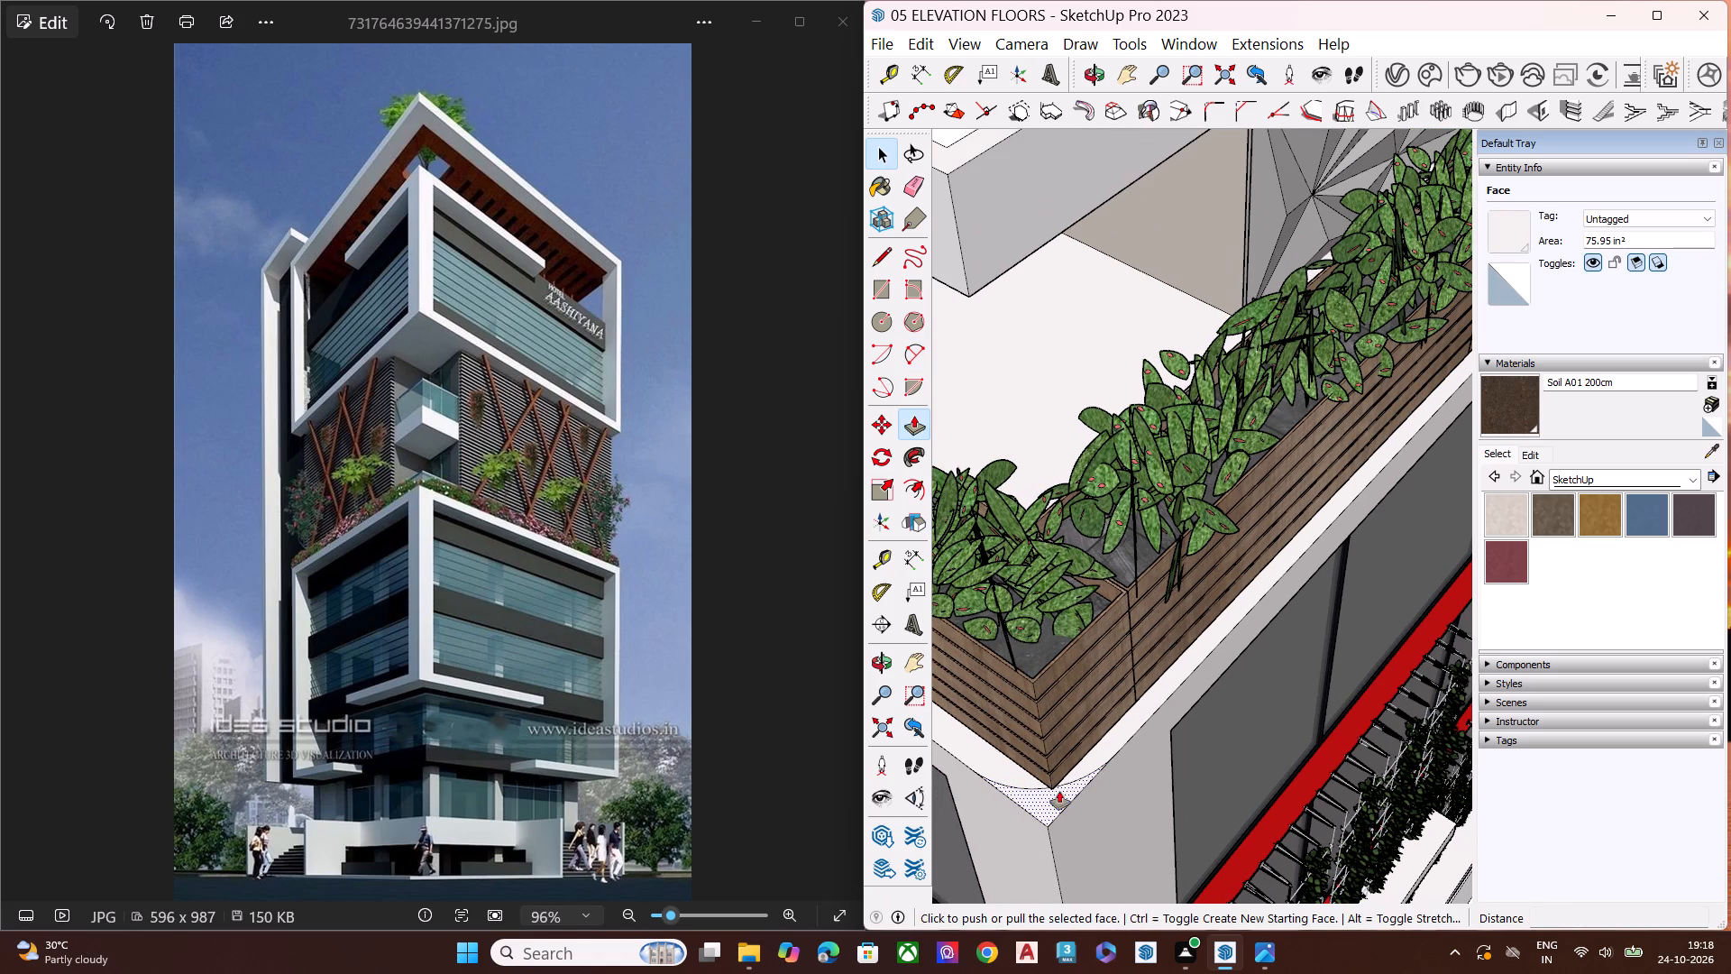
pyautogui.click(1045, 804)
pyautogui.scroll(-6, 1058, 815)
pyautogui.moveTo(1067, 804); pyautogui.dragTo(1028, 441, button='middle')
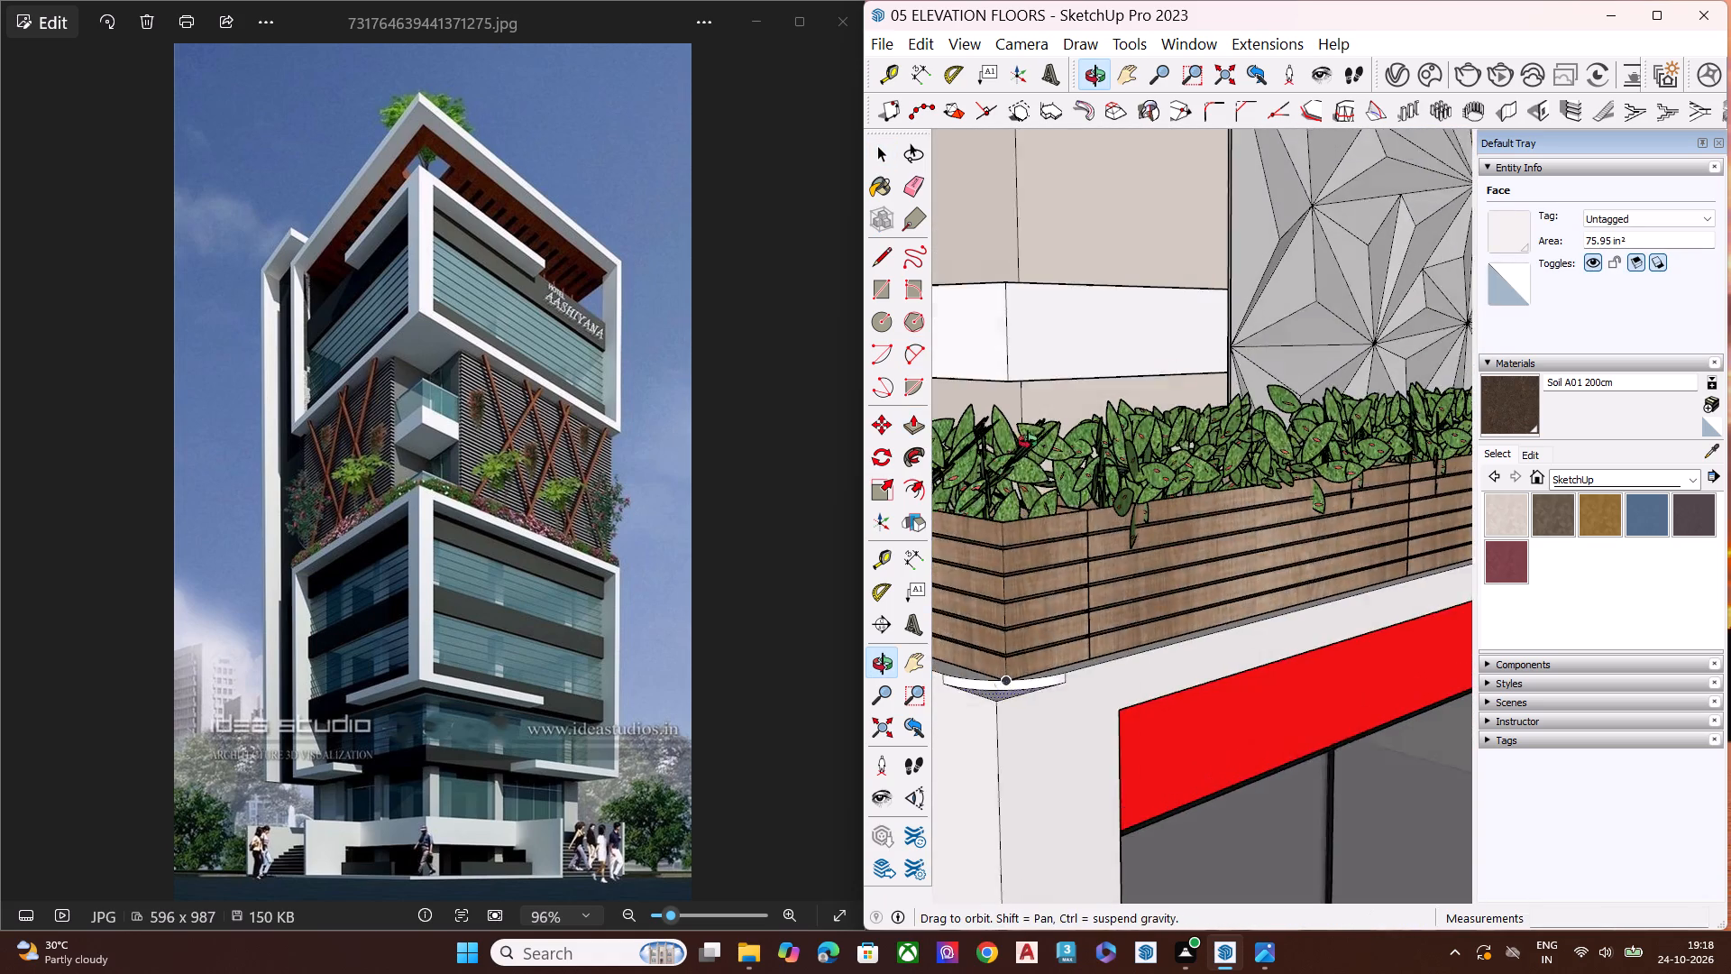
pyautogui.moveTo(1028, 441); pyautogui.dragTo(1029, 435, button='middle')
pyautogui.scroll(-9, 1045, 608)
pyautogui.scroll(1, 1116, 600)
pyautogui.scroll(-15, 1116, 600)
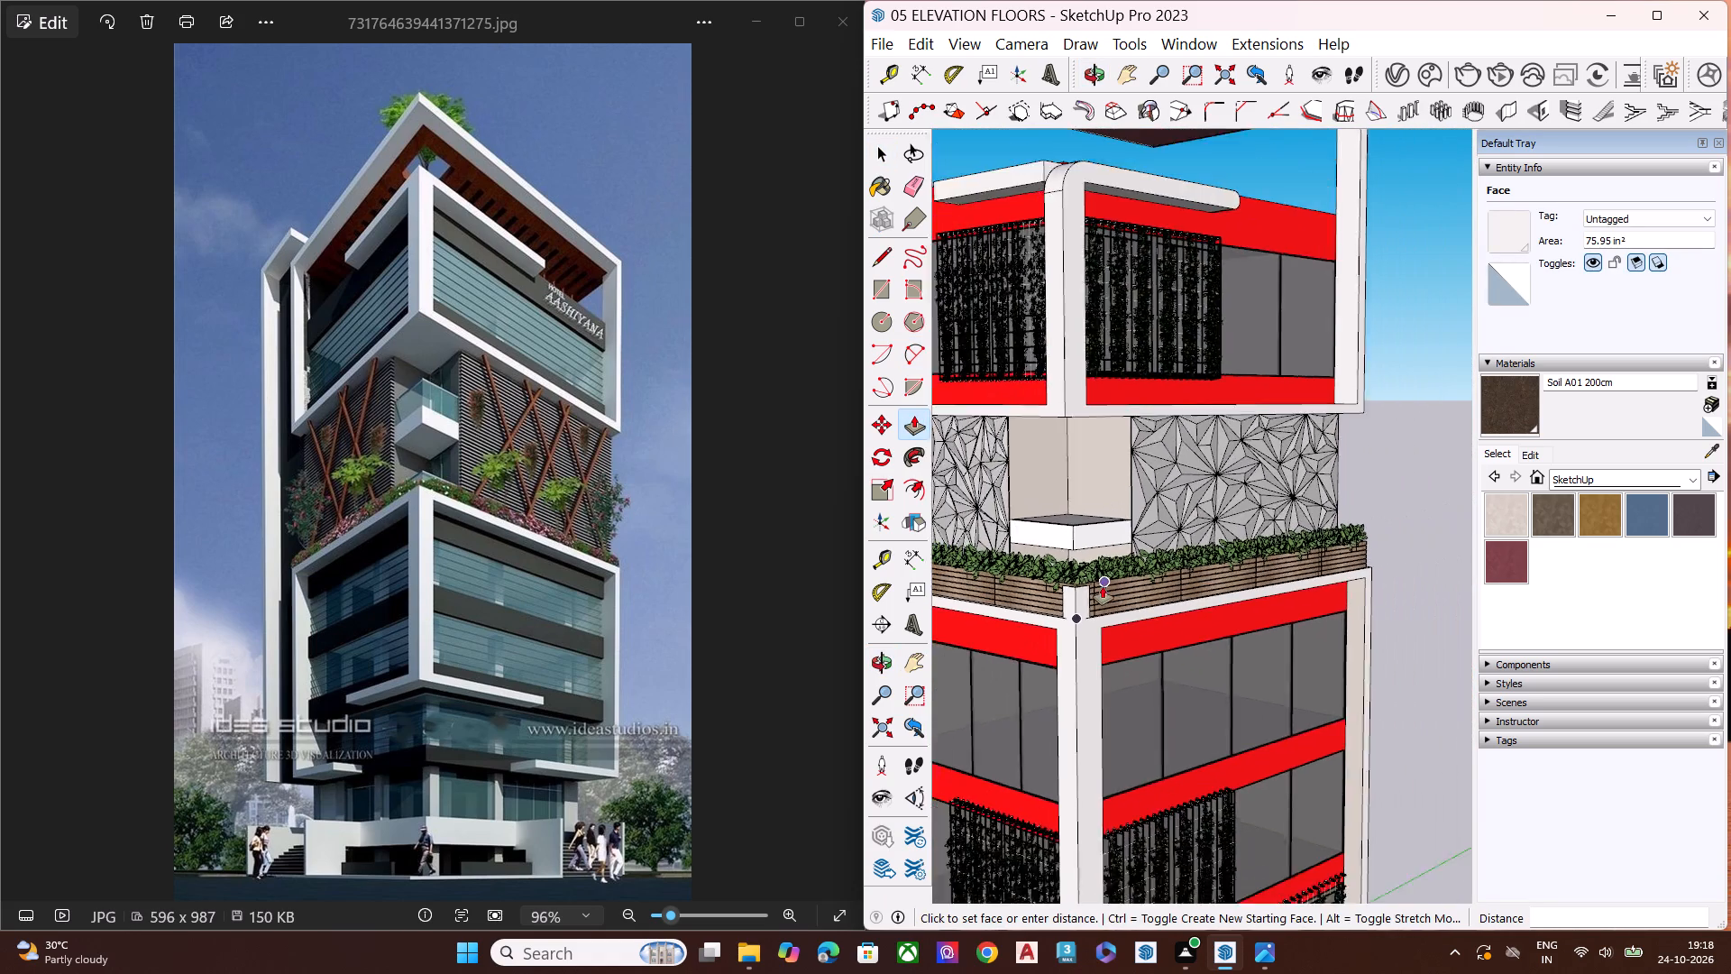
pyautogui.scroll(-9, 1103, 586)
pyautogui.scroll(2, 1083, 848)
pyautogui.scroll(-1, 1083, 848)
pyautogui.scroll(1, 1083, 848)
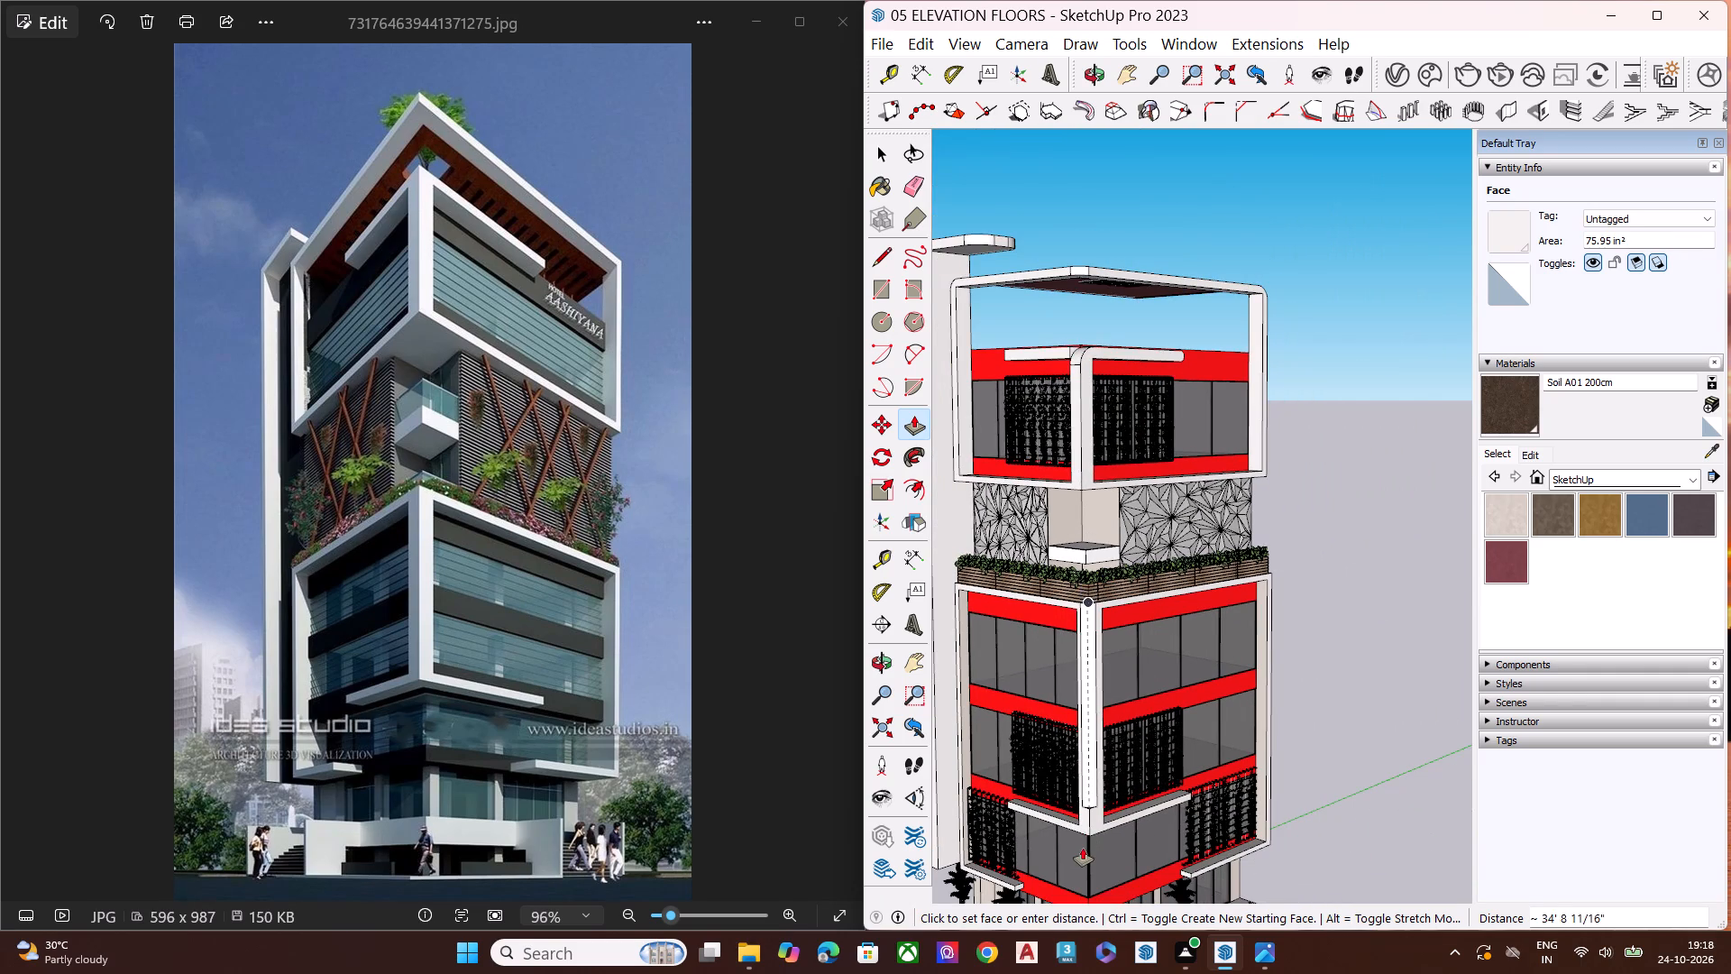
pyautogui.scroll(3, 1083, 848)
pyautogui.click(1083, 827)
pyautogui.press('space')
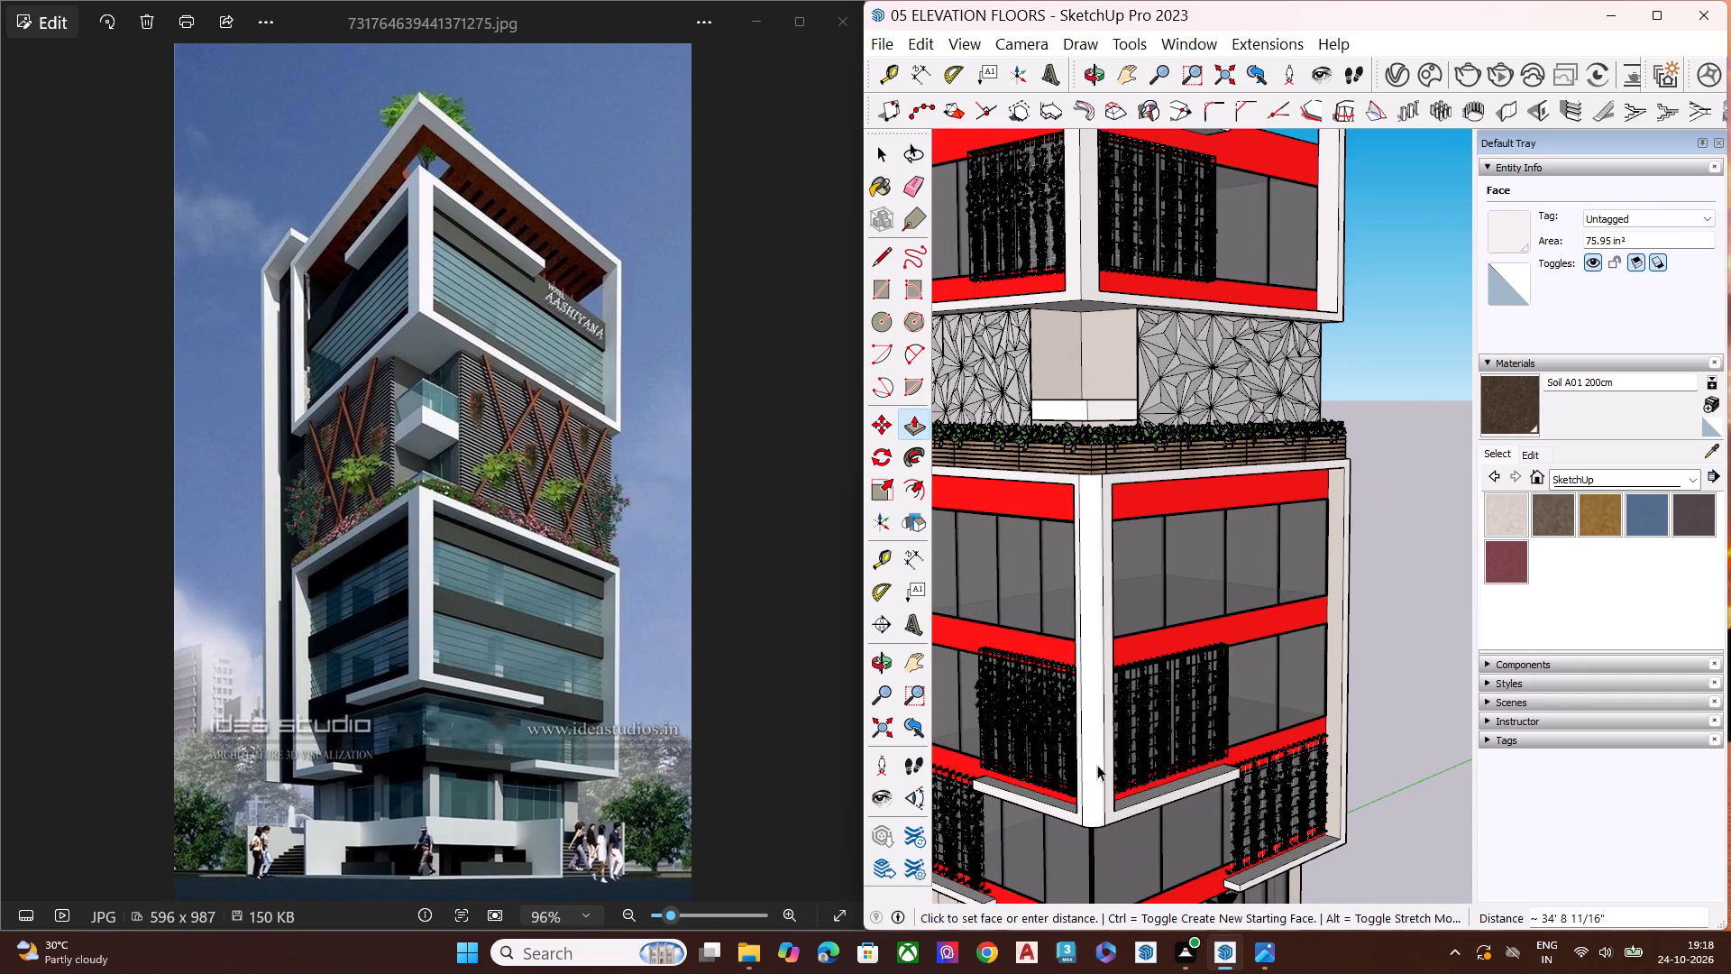
# Erase the two vertical edge lines bordering the rounded corner of the frame column below the planter.
pyautogui.click(1388, 644)
pyautogui.moveTo(1405, 656); pyautogui.dragTo(1216, 694, button='middle')
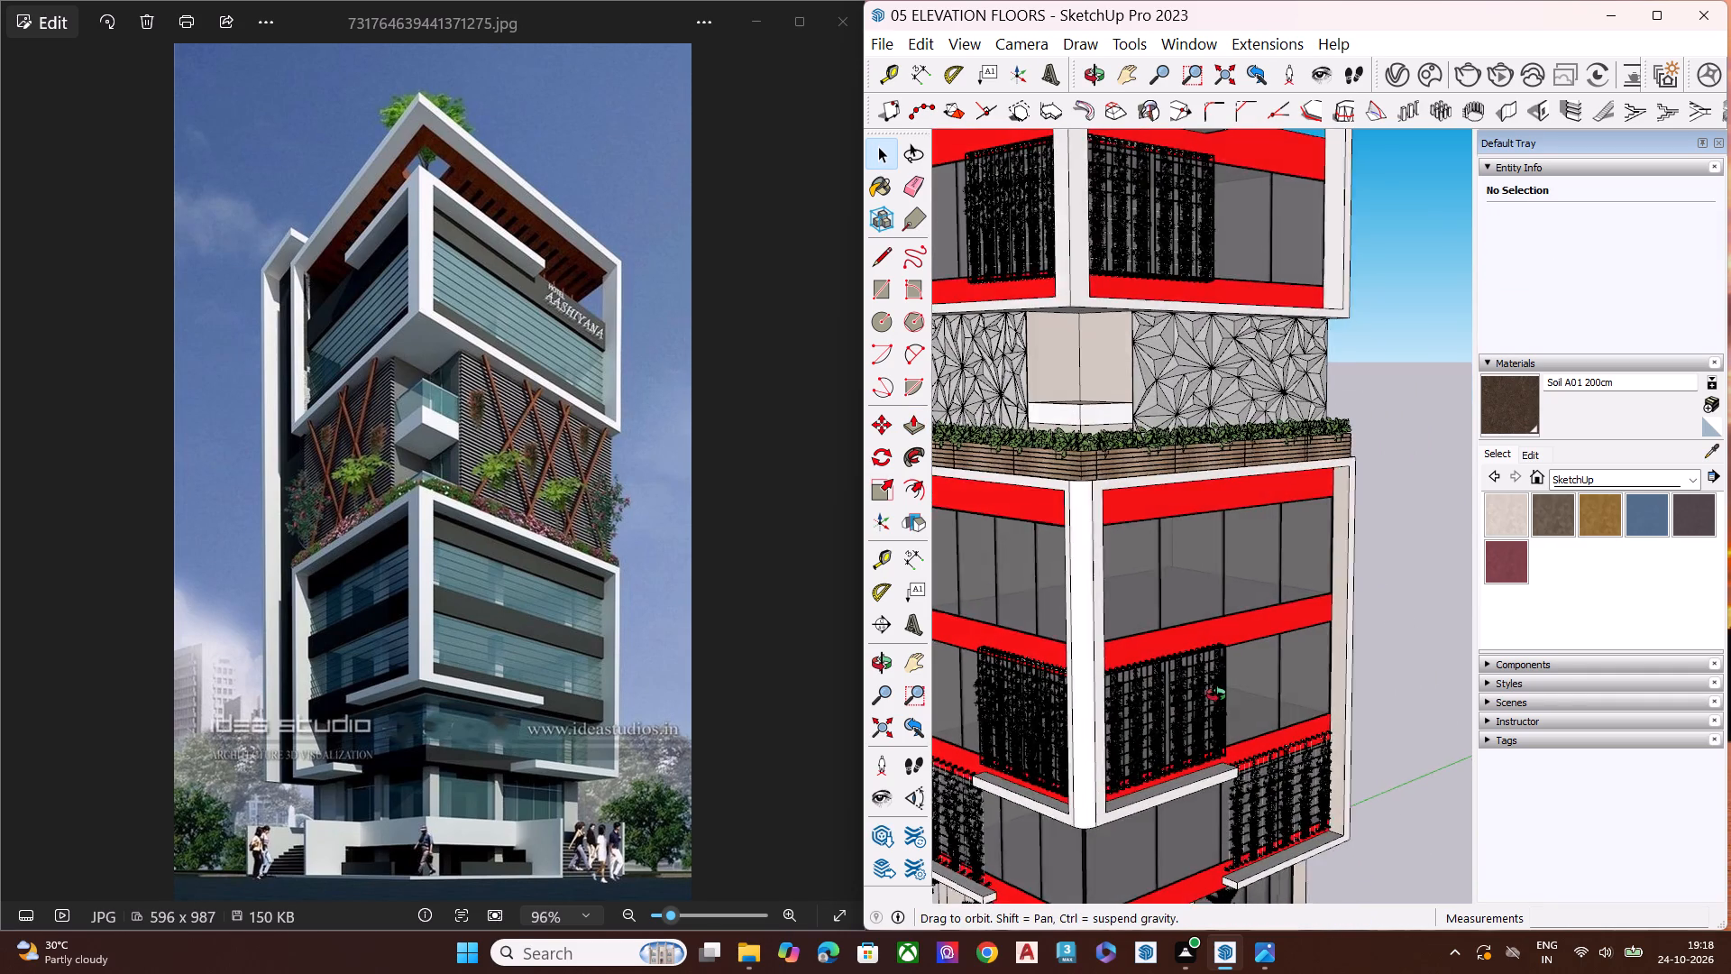
pyautogui.moveTo(1216, 694); pyautogui.dragTo(1204, 692, button='middle')
pyautogui.scroll(12, 1030, 514)
pyautogui.scroll(1, 1120, 489)
pyautogui.scroll(-1, 1120, 489)
pyautogui.scroll(7, 1120, 489)
pyautogui.scroll(-1, 1113, 492)
pyautogui.scroll(1, 1110, 494)
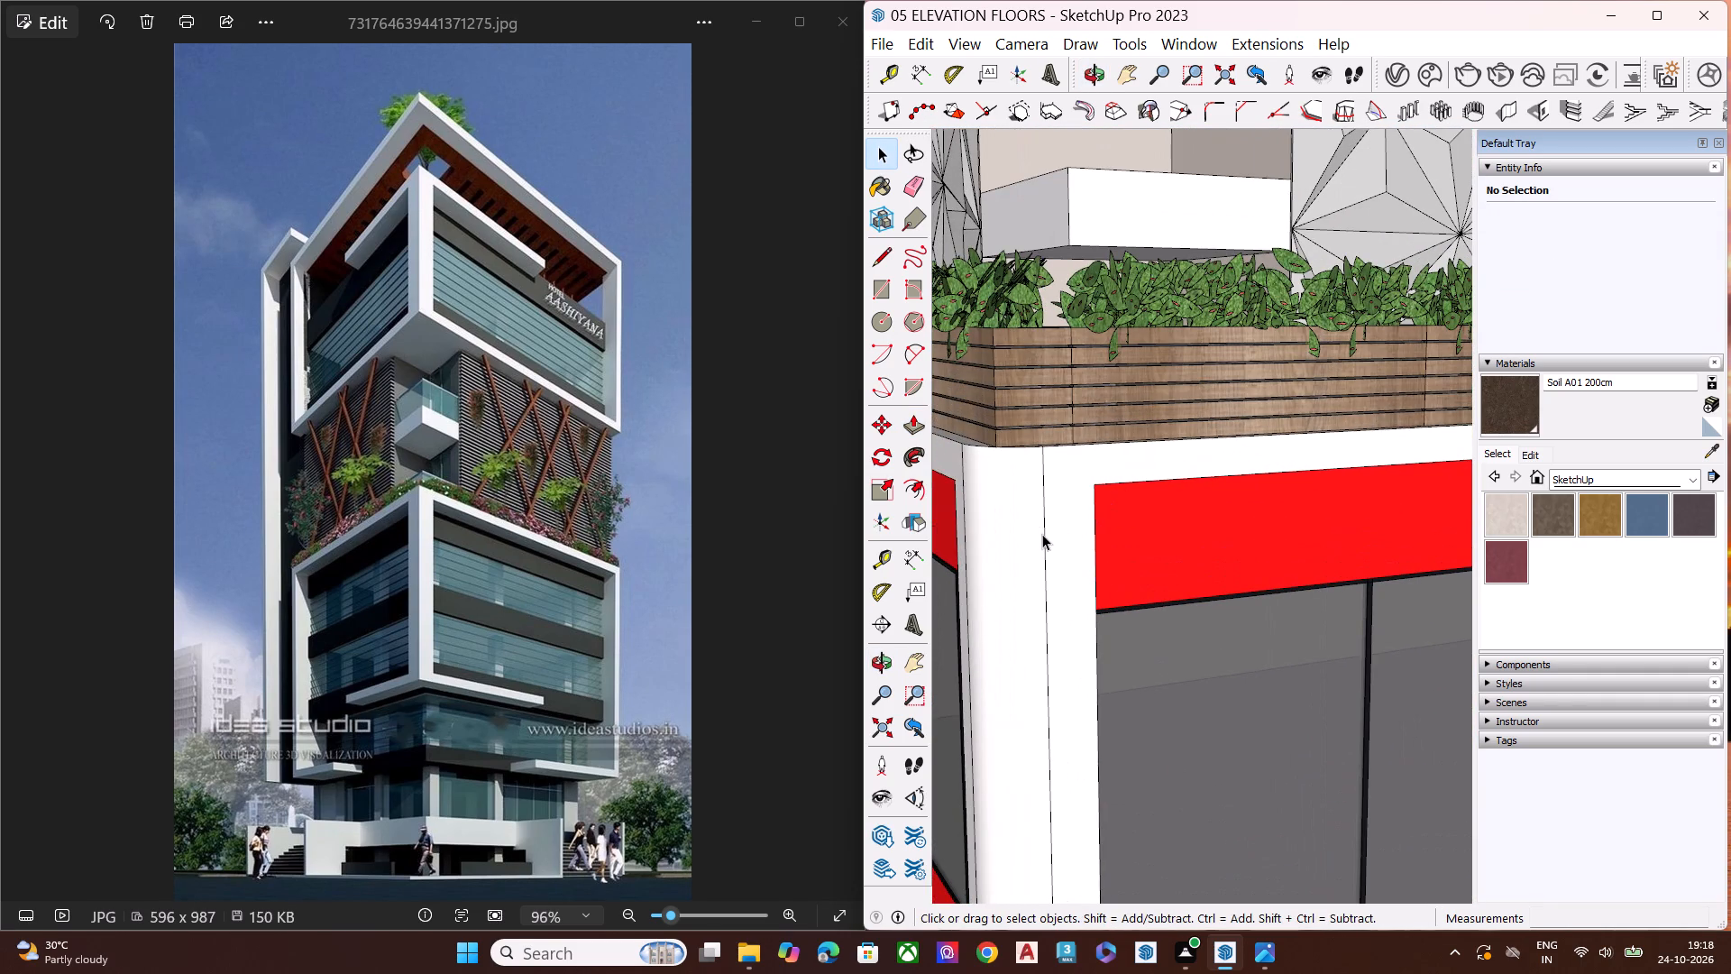
pyautogui.press('e')
pyautogui.click(1049, 522)
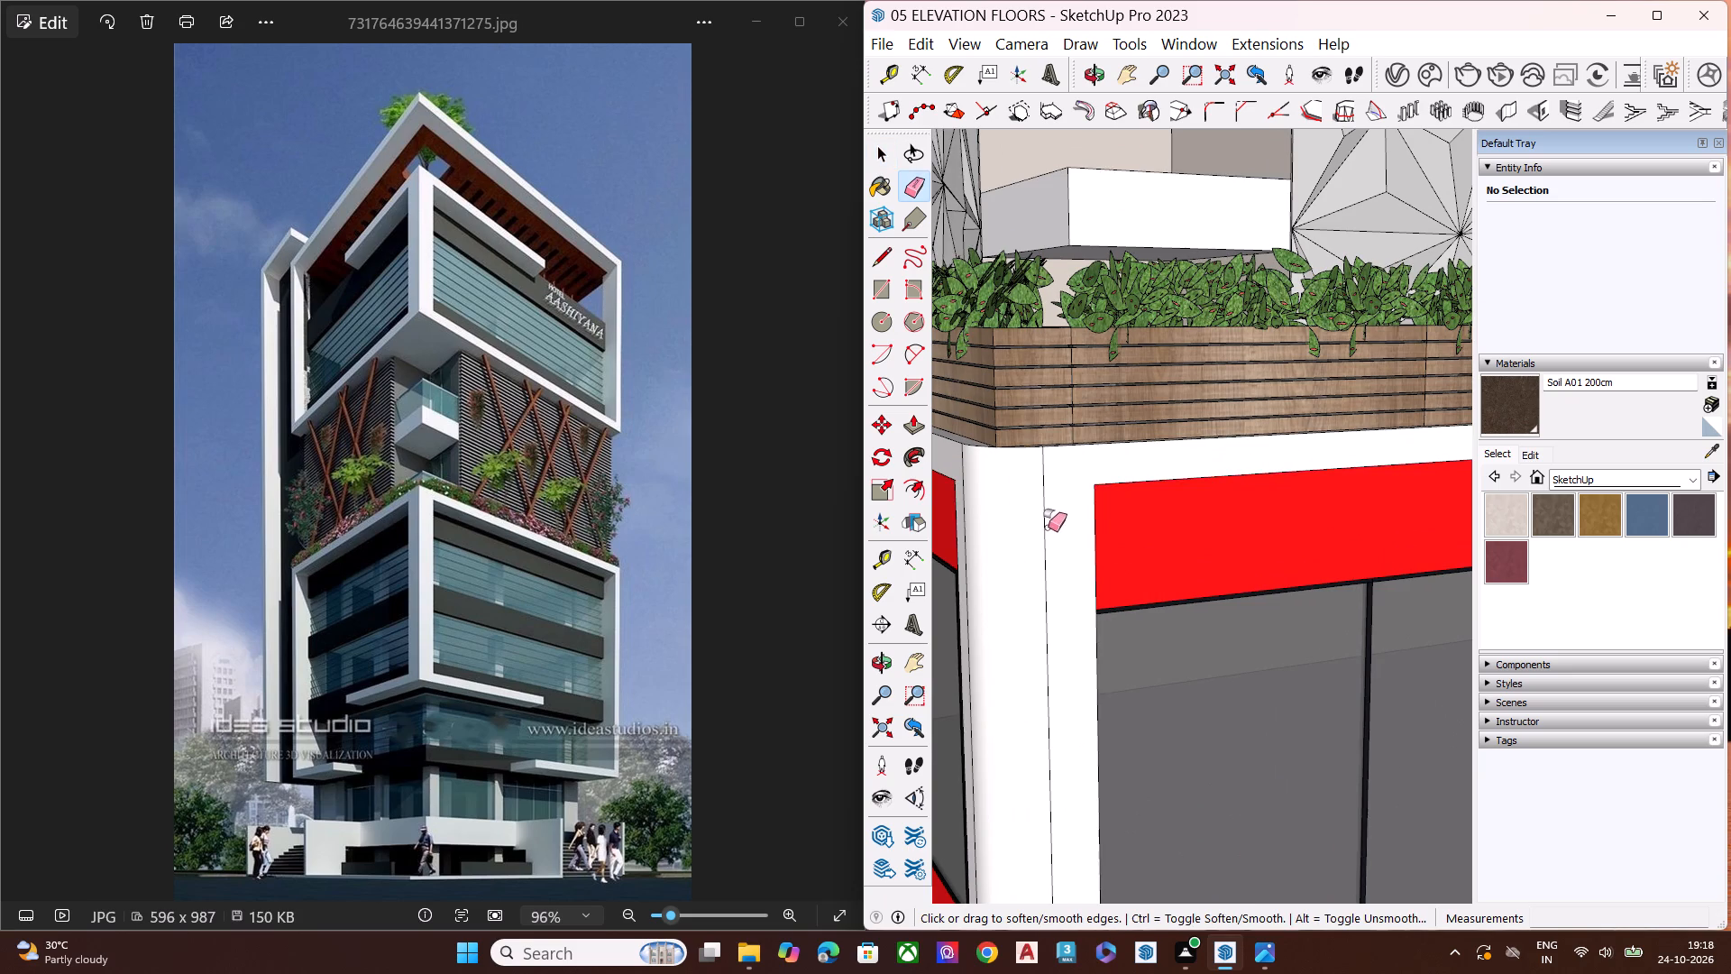
pyautogui.click(1047, 529)
pyautogui.scroll(-5, 1078, 536)
pyautogui.scroll(2, 1080, 539)
pyautogui.scroll(-1, 1067, 556)
pyautogui.moveTo(1023, 561); pyautogui.dragTo(1211, 543, button='middle')
pyautogui.scroll(6, 1143, 530)
pyautogui.click(1083, 500)
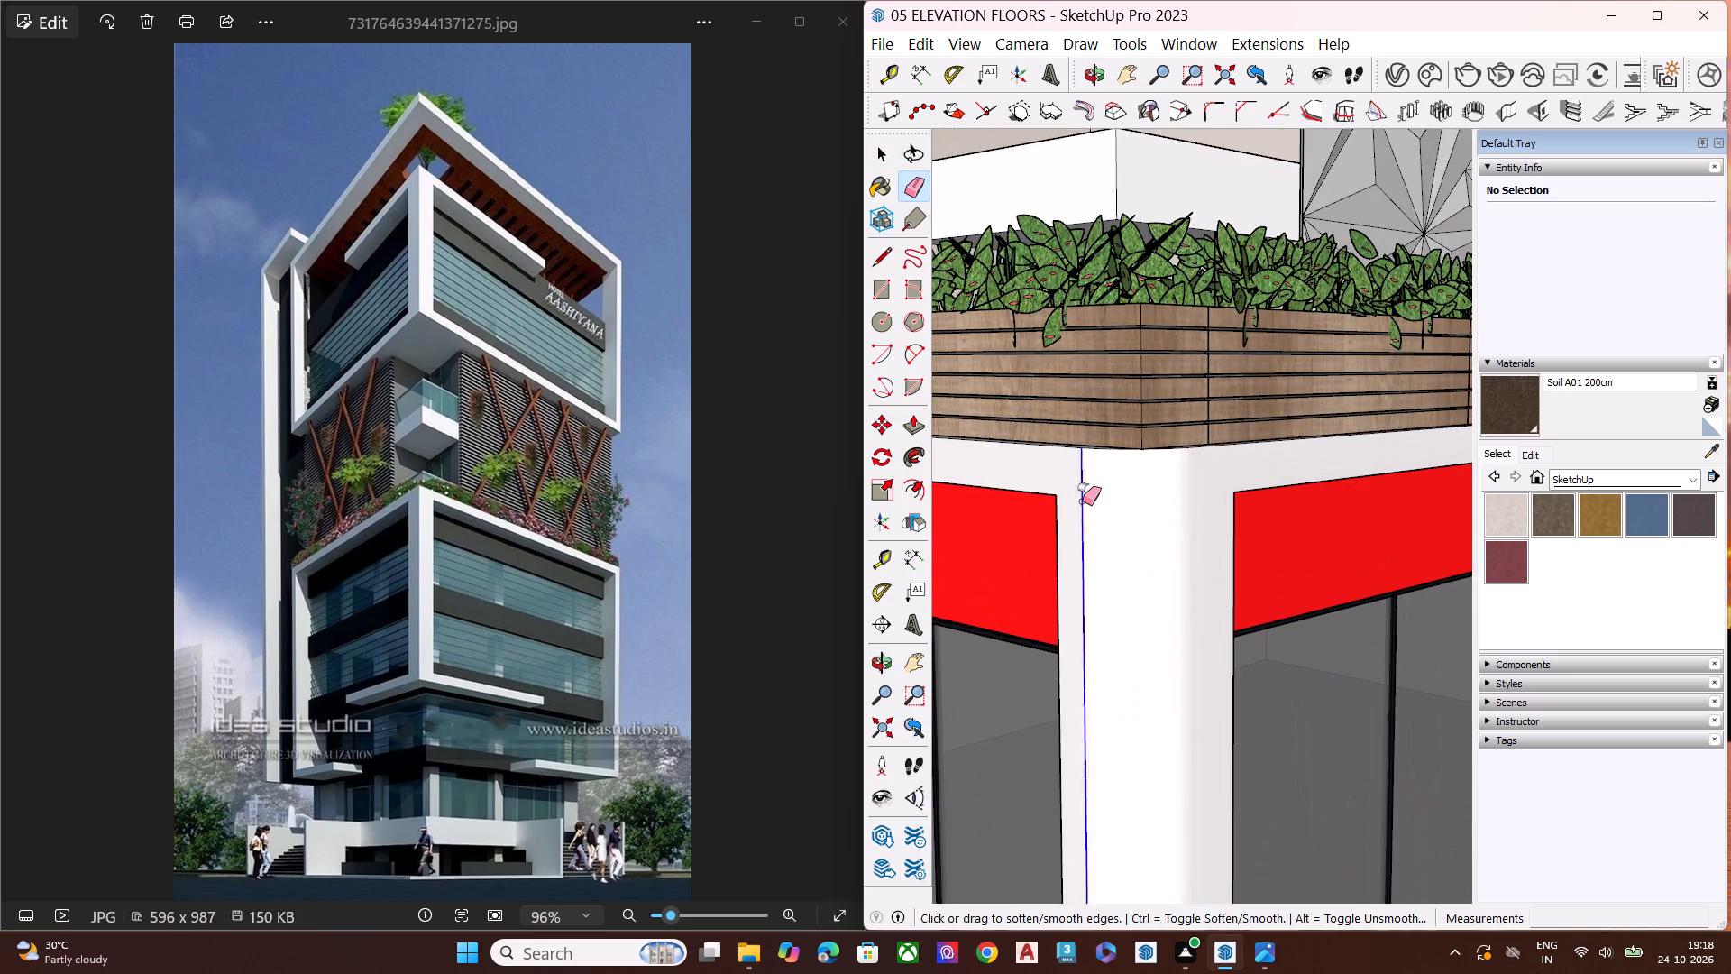
pyautogui.scroll(-5, 1049, 535)
pyautogui.press('space')
pyautogui.scroll(-11, 1104, 523)
# Examine the far end of the planter and frame, and the square end of the ledge below the creeper trellis.
pyautogui.moveTo(1178, 549); pyautogui.dragTo(858, 589, button='middle')
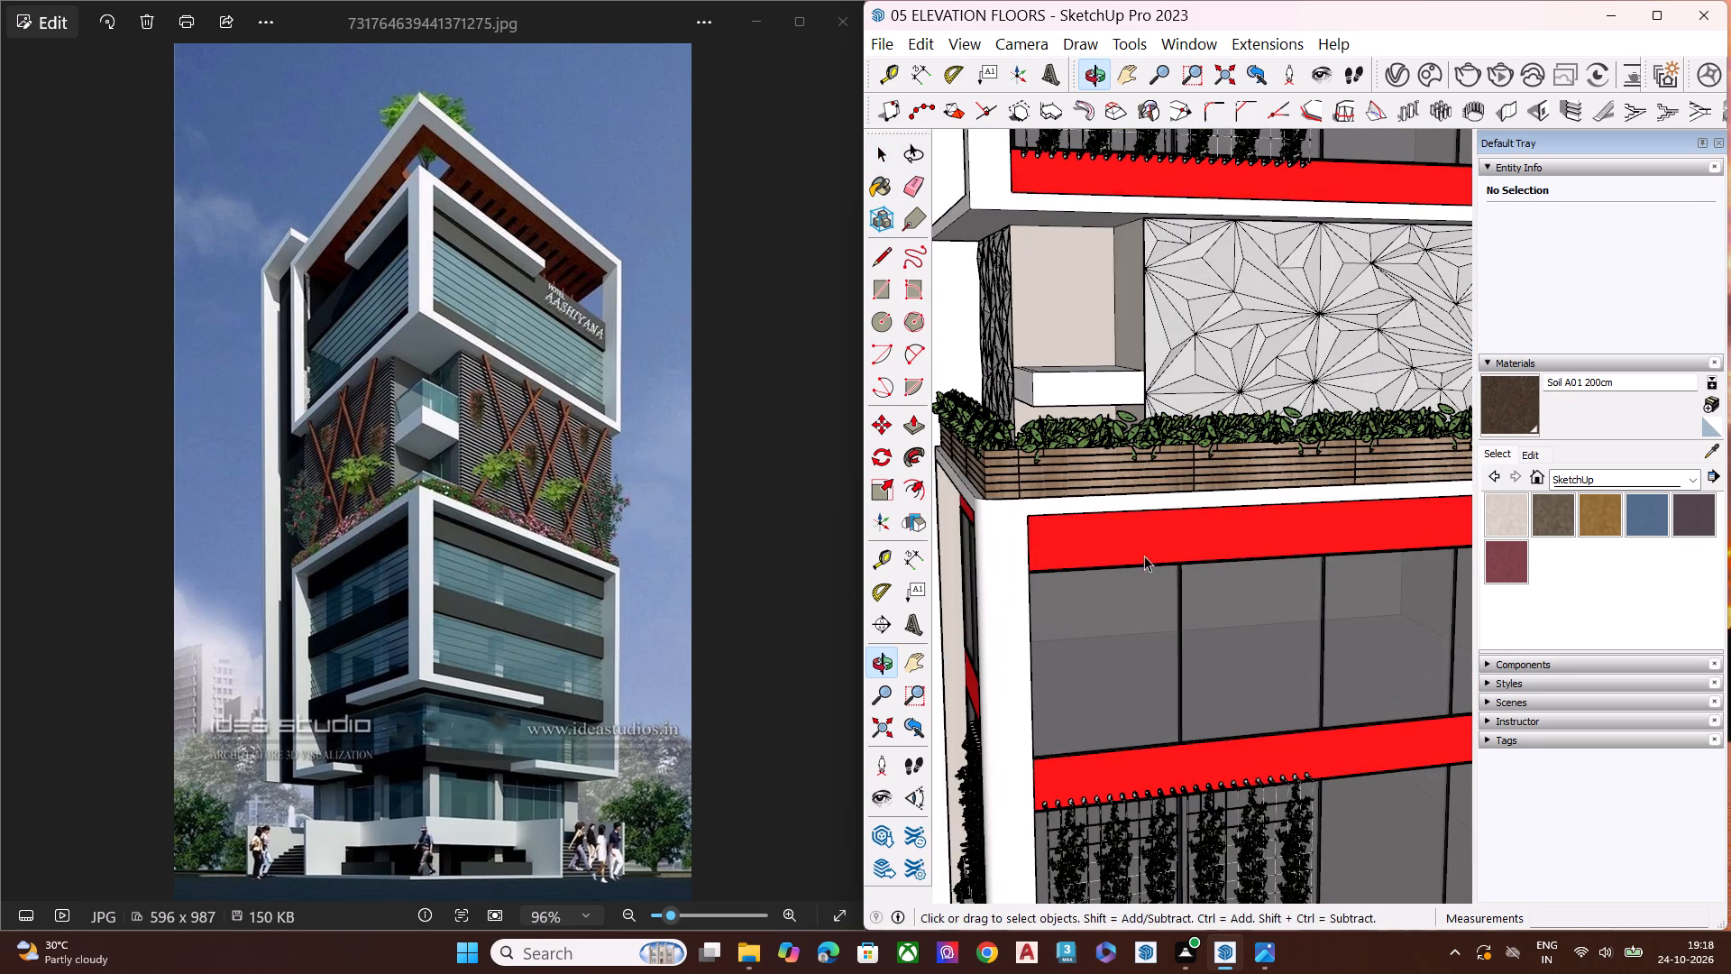
pyautogui.moveTo(1167, 523); pyautogui.dragTo(910, 528, button='middle')
pyautogui.moveTo(1333, 528); pyautogui.dragTo(1070, 533, button='middle')
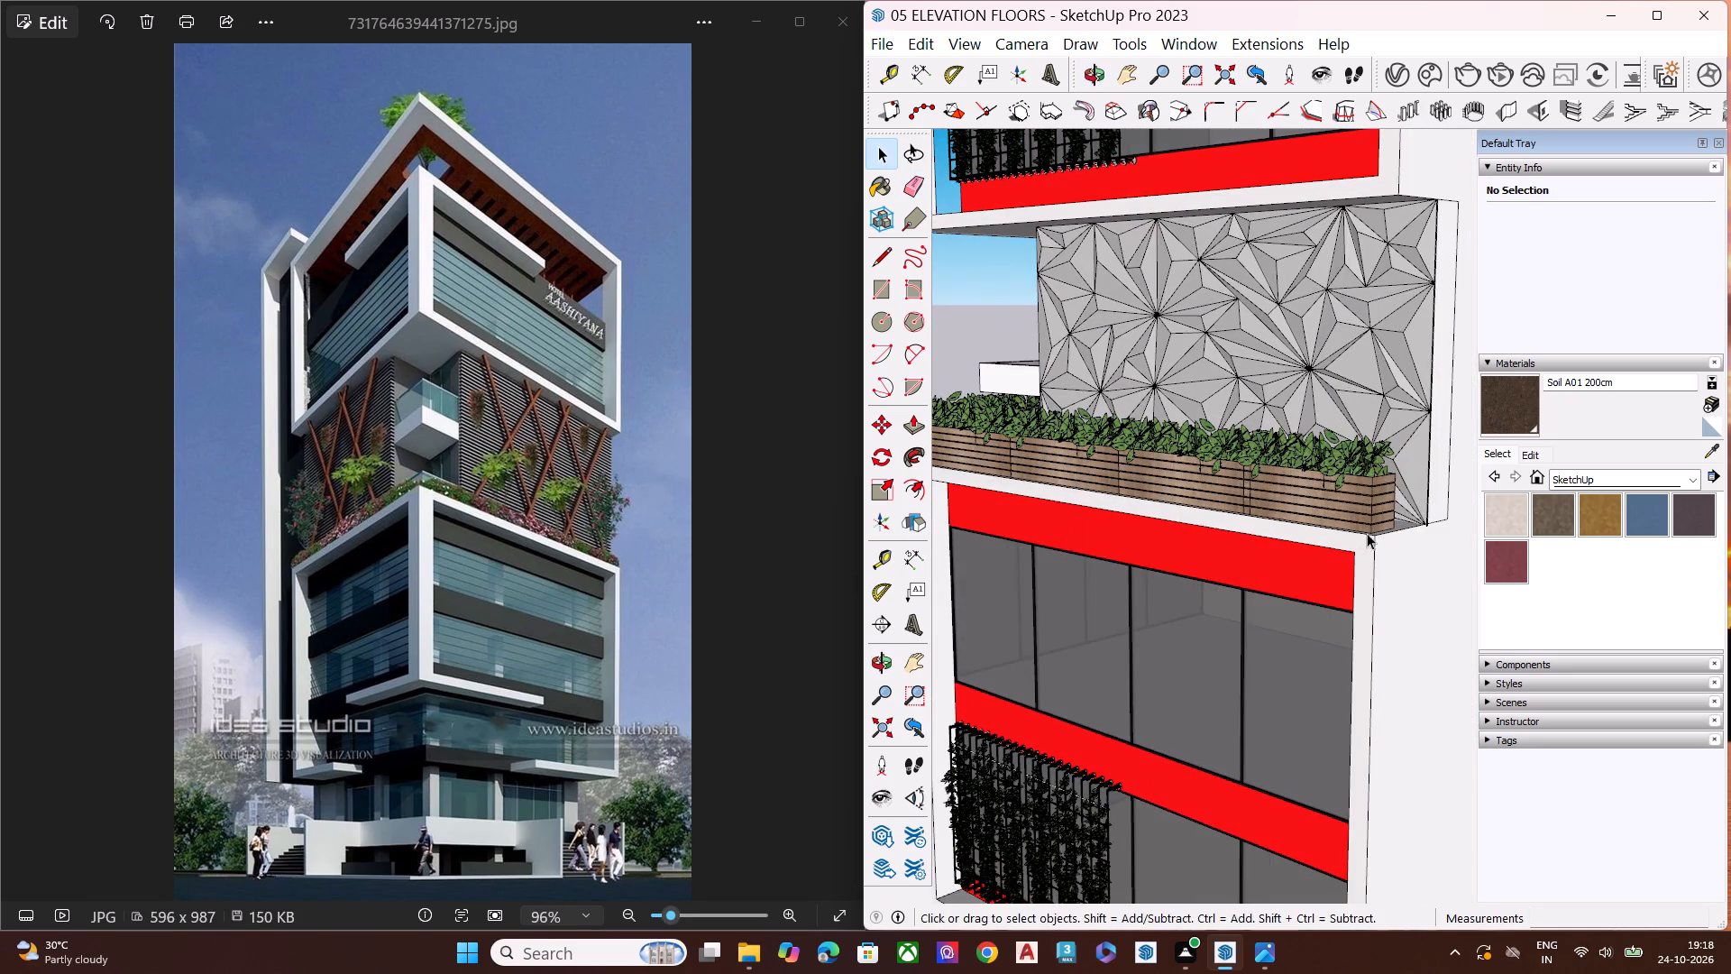
pyautogui.scroll(6, 1375, 533)
pyautogui.moveTo(1335, 573); pyautogui.dragTo(1409, 545, button='middle')
pyautogui.scroll(-10, 1294, 565)
pyautogui.scroll(1, 1333, 551)
pyautogui.scroll(-4, 1333, 551)
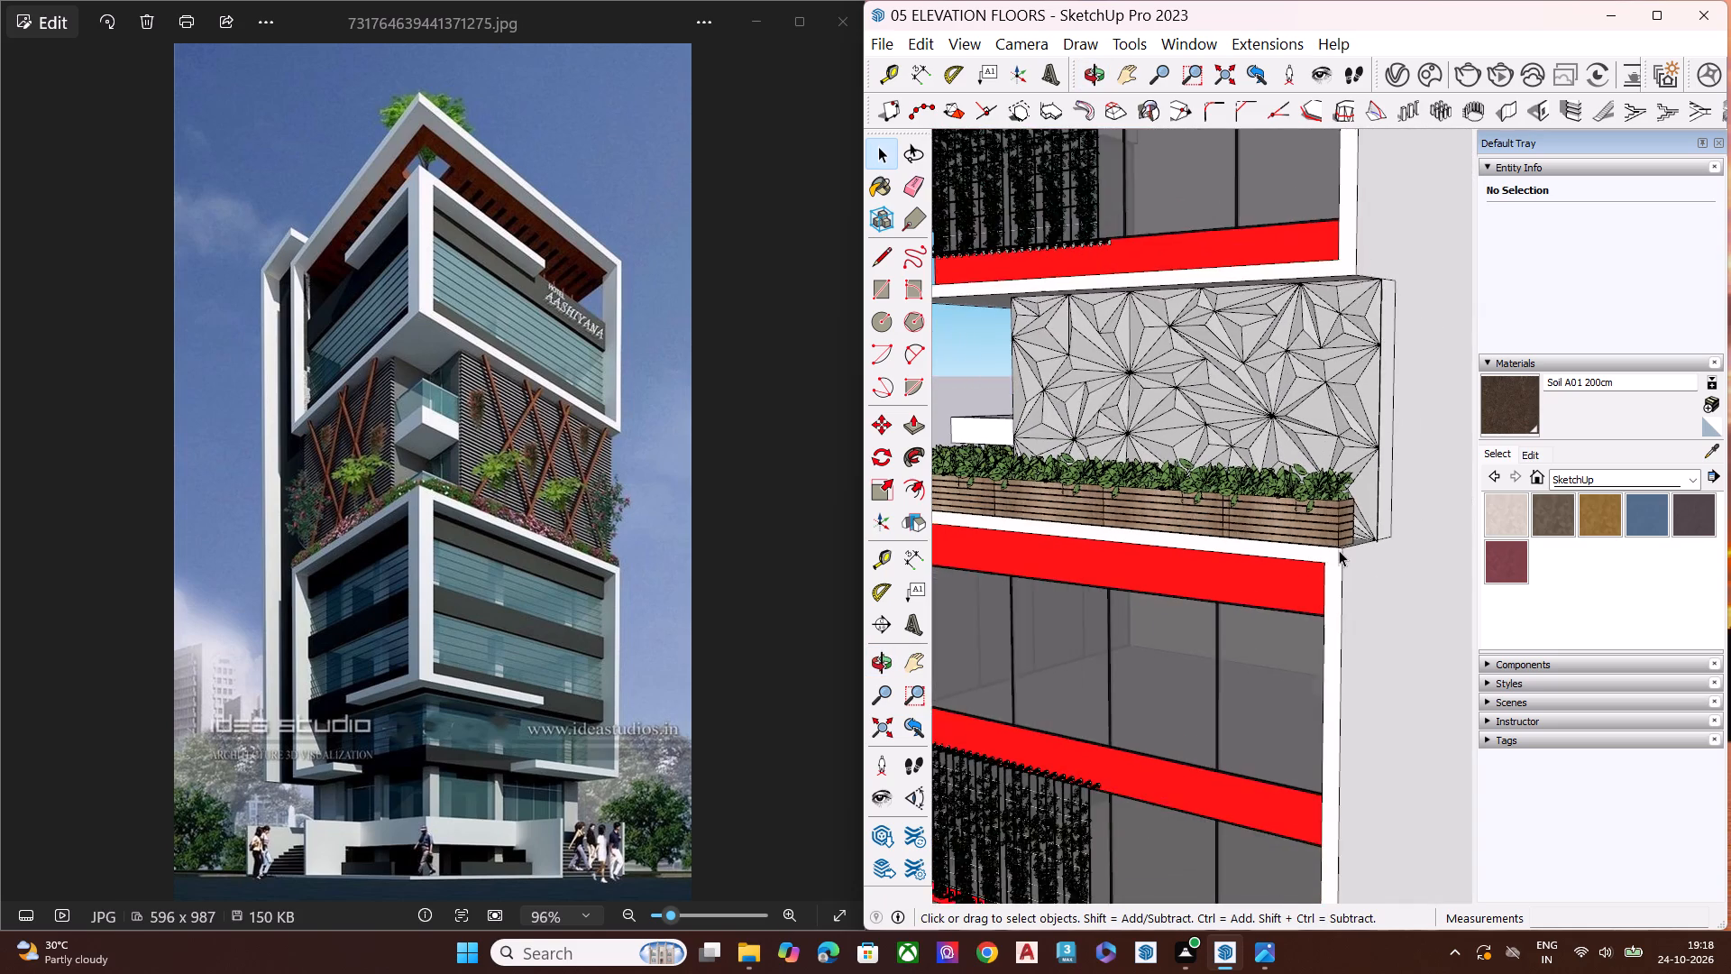
pyautogui.scroll(-11, 1339, 550)
pyautogui.scroll(9, 1072, 844)
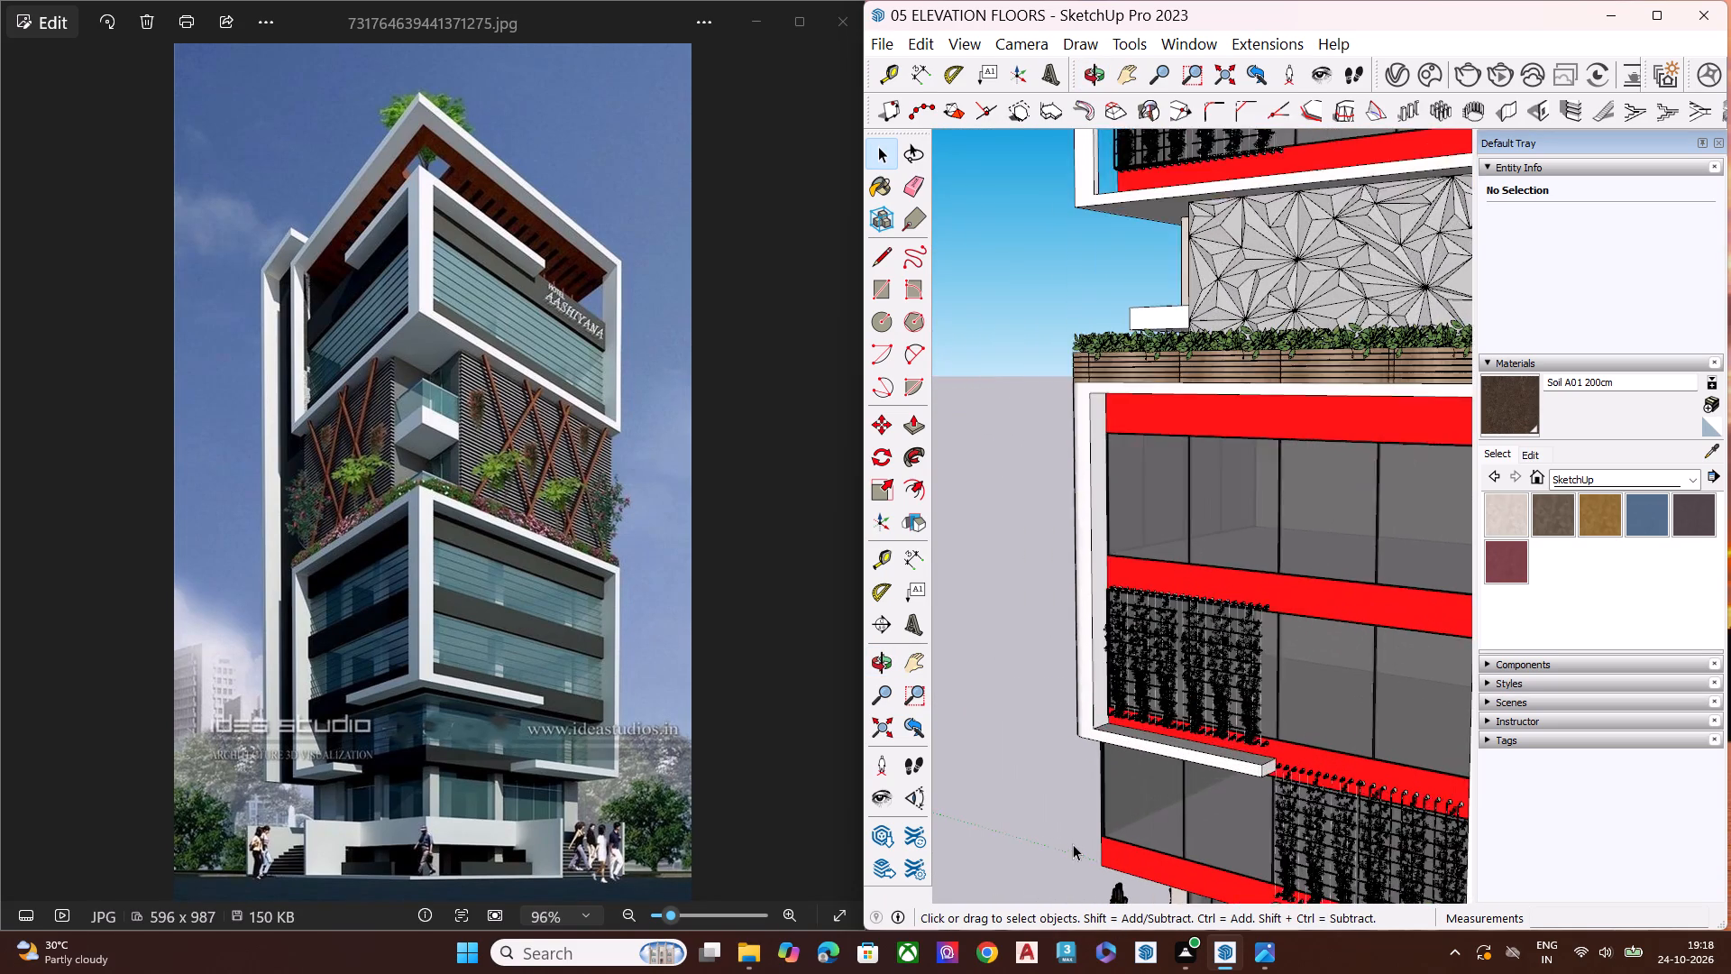
pyautogui.scroll(2, 1126, 789)
pyautogui.scroll(-2, 1138, 788)
pyautogui.scroll(5, 1143, 788)
pyautogui.scroll(8, 1301, 766)
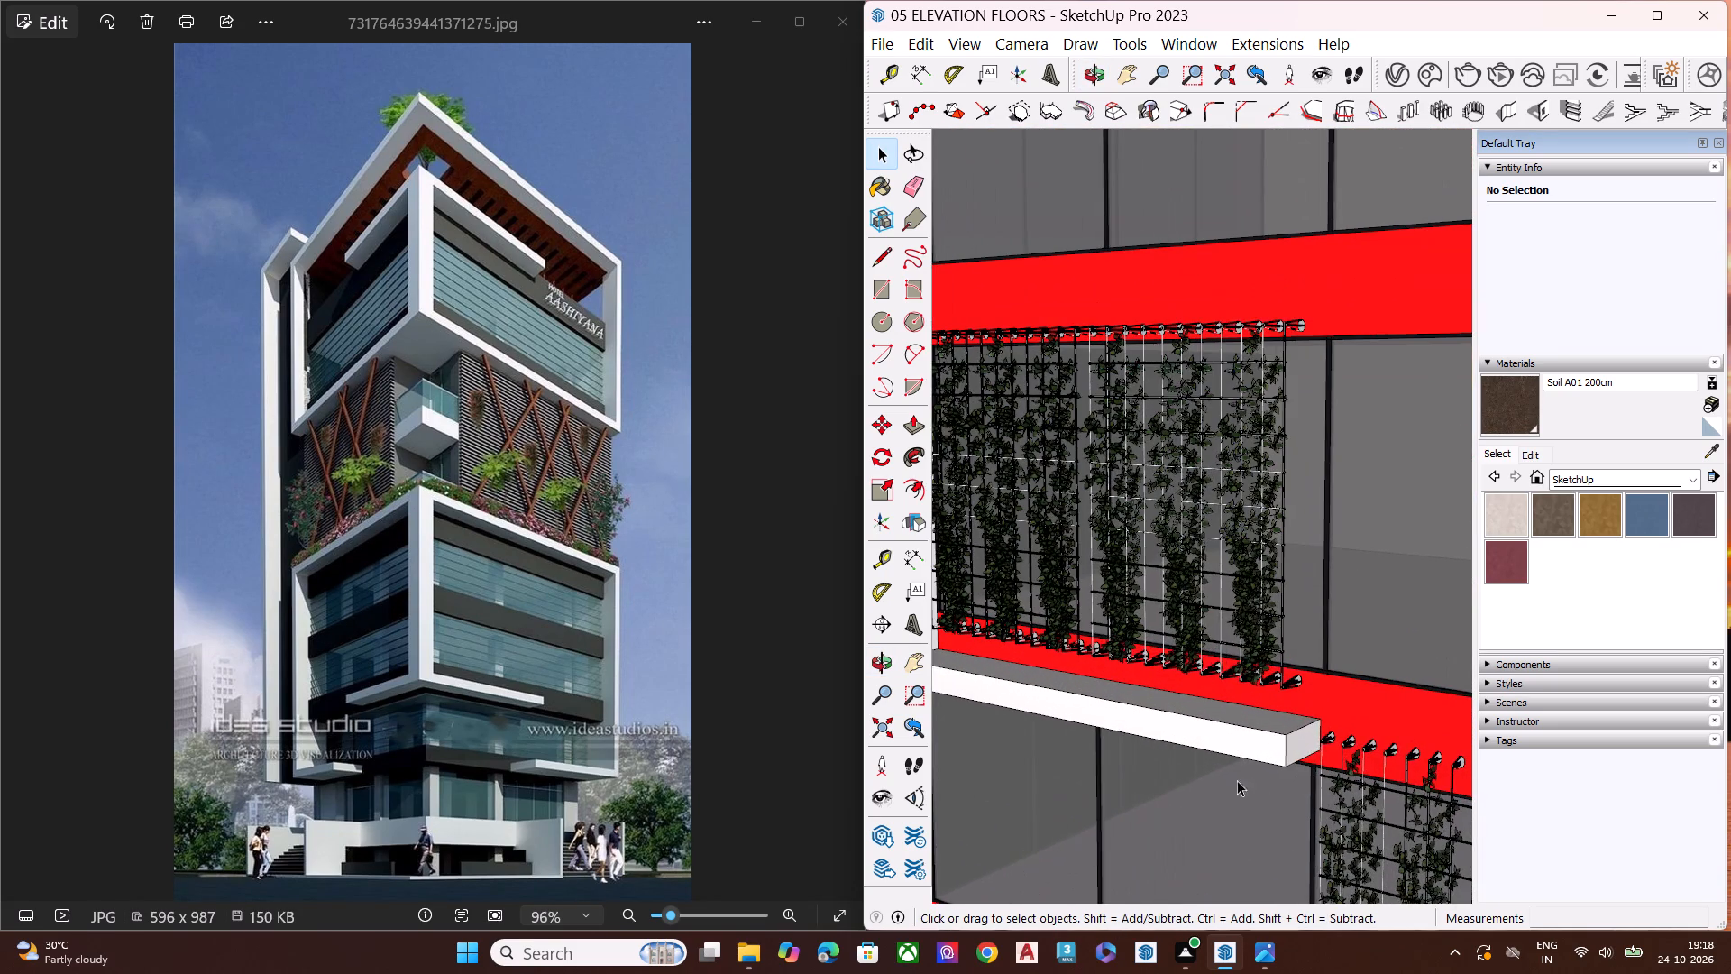
pyautogui.moveTo(1181, 765); pyautogui.dragTo(1277, 698, button='middle')
pyautogui.scroll(-2, 1274, 721)
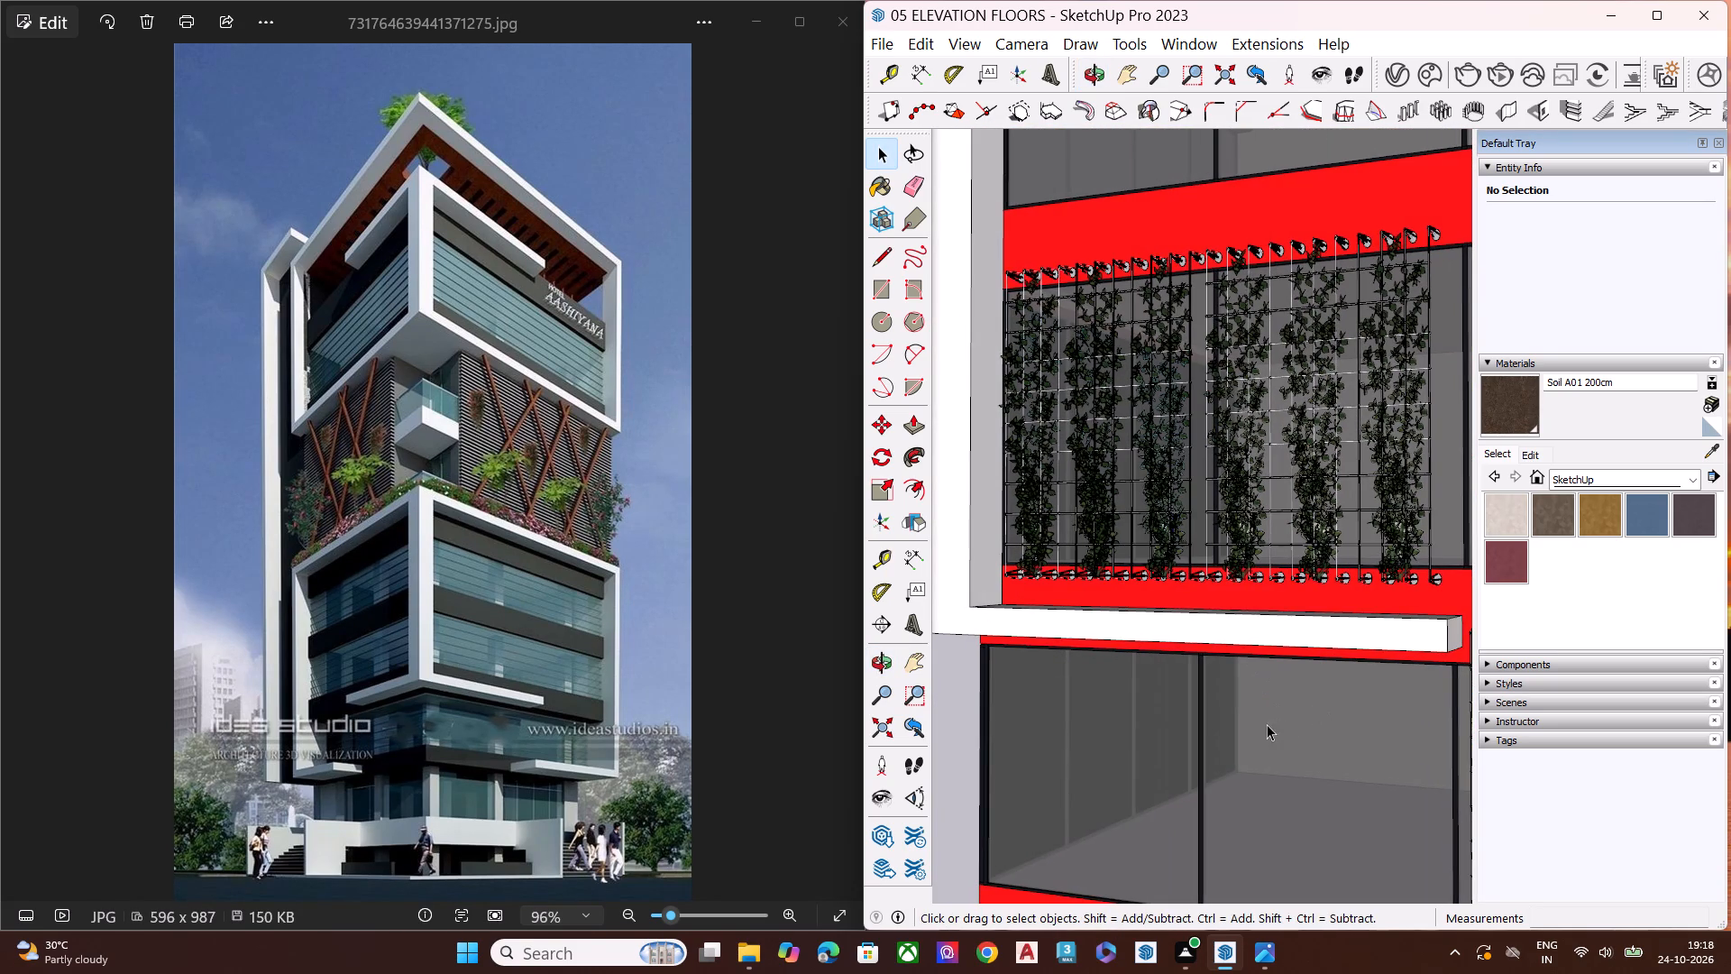
pyautogui.scroll(-3, 1267, 724)
pyautogui.moveTo(1427, 676); pyautogui.dragTo(1378, 756, button='middle')
pyautogui.scroll(11, 1378, 756)
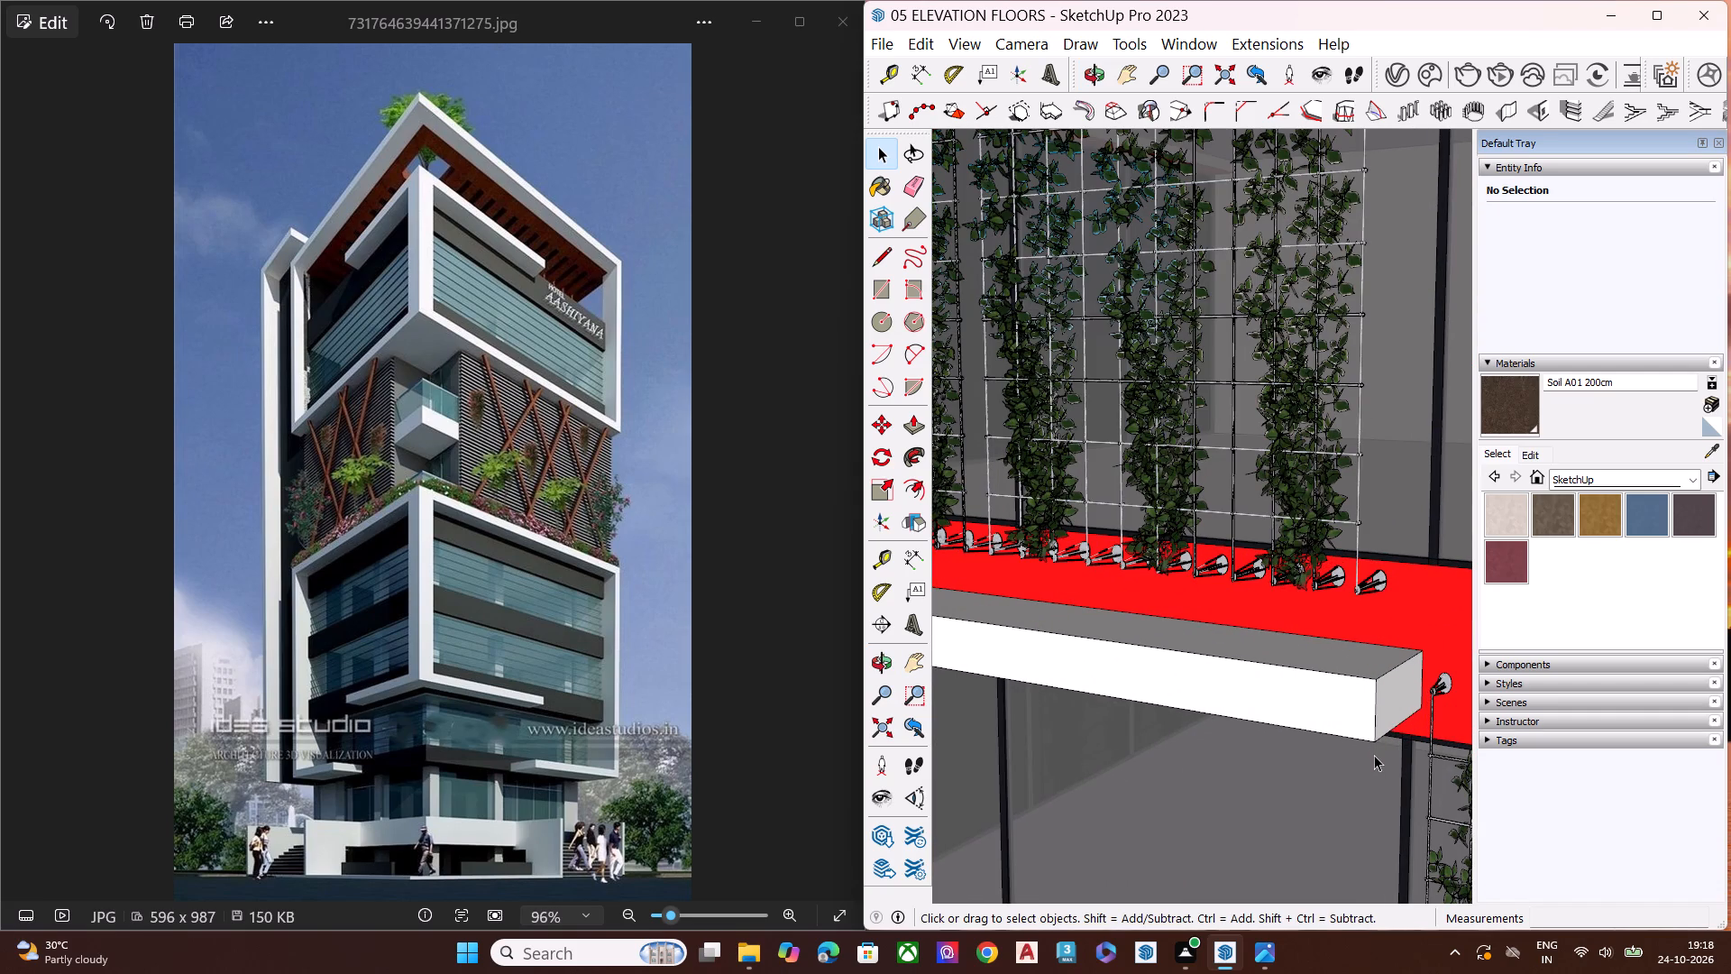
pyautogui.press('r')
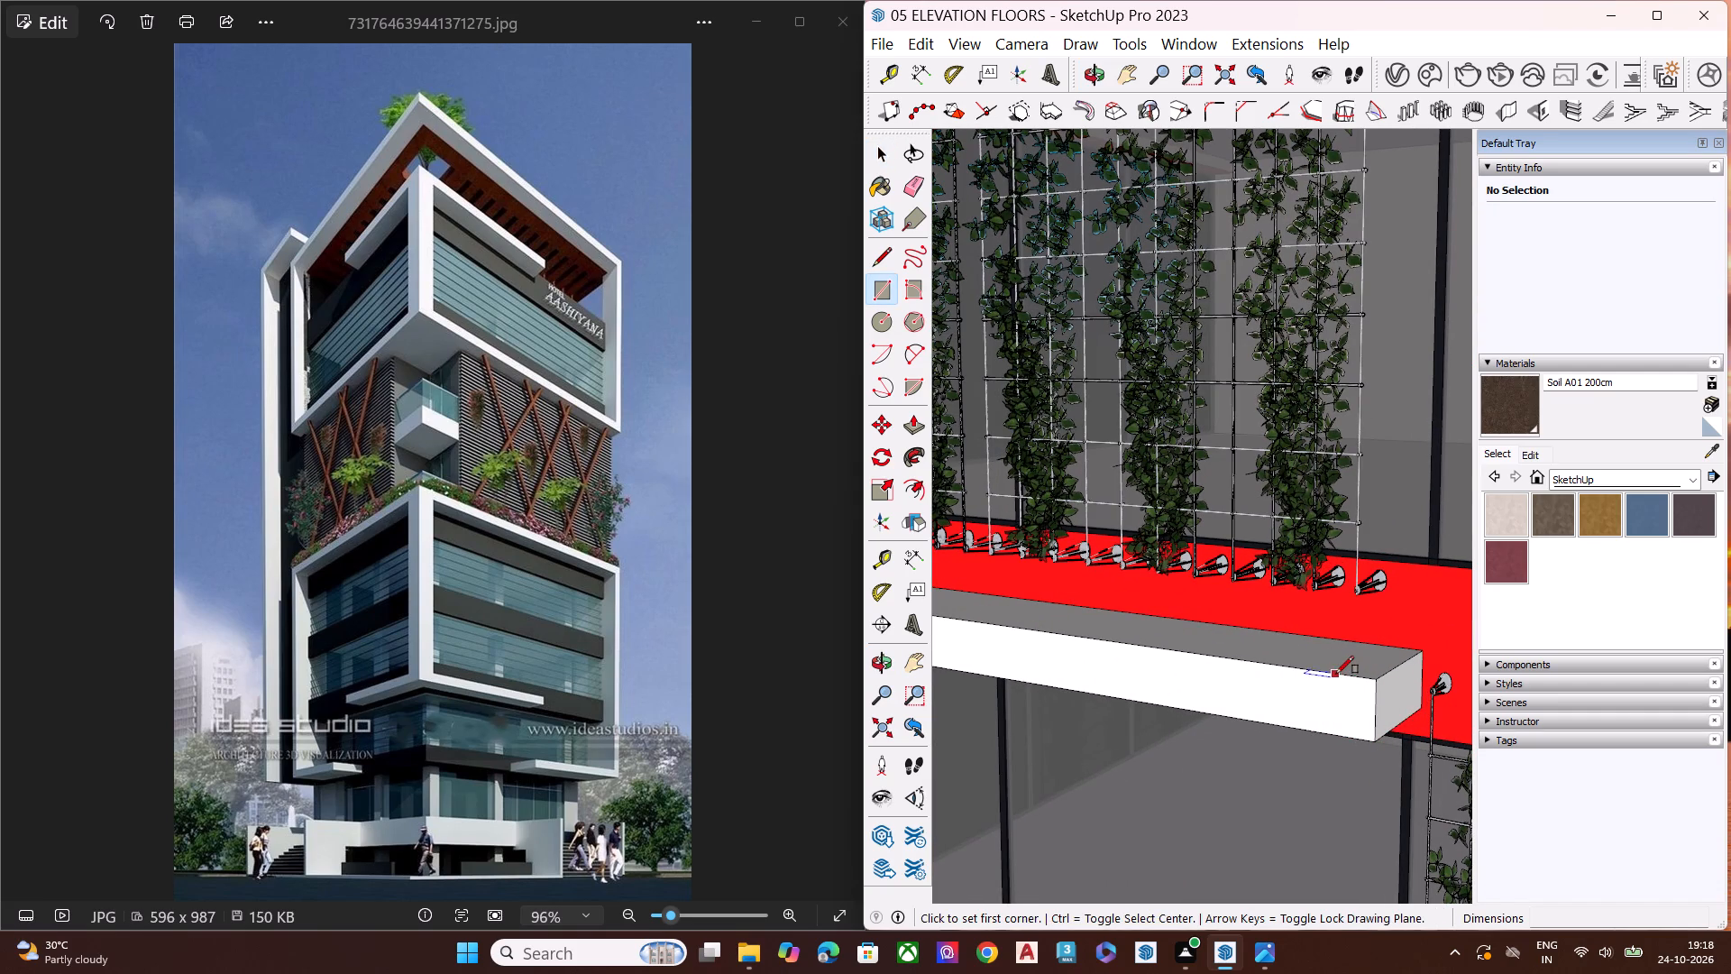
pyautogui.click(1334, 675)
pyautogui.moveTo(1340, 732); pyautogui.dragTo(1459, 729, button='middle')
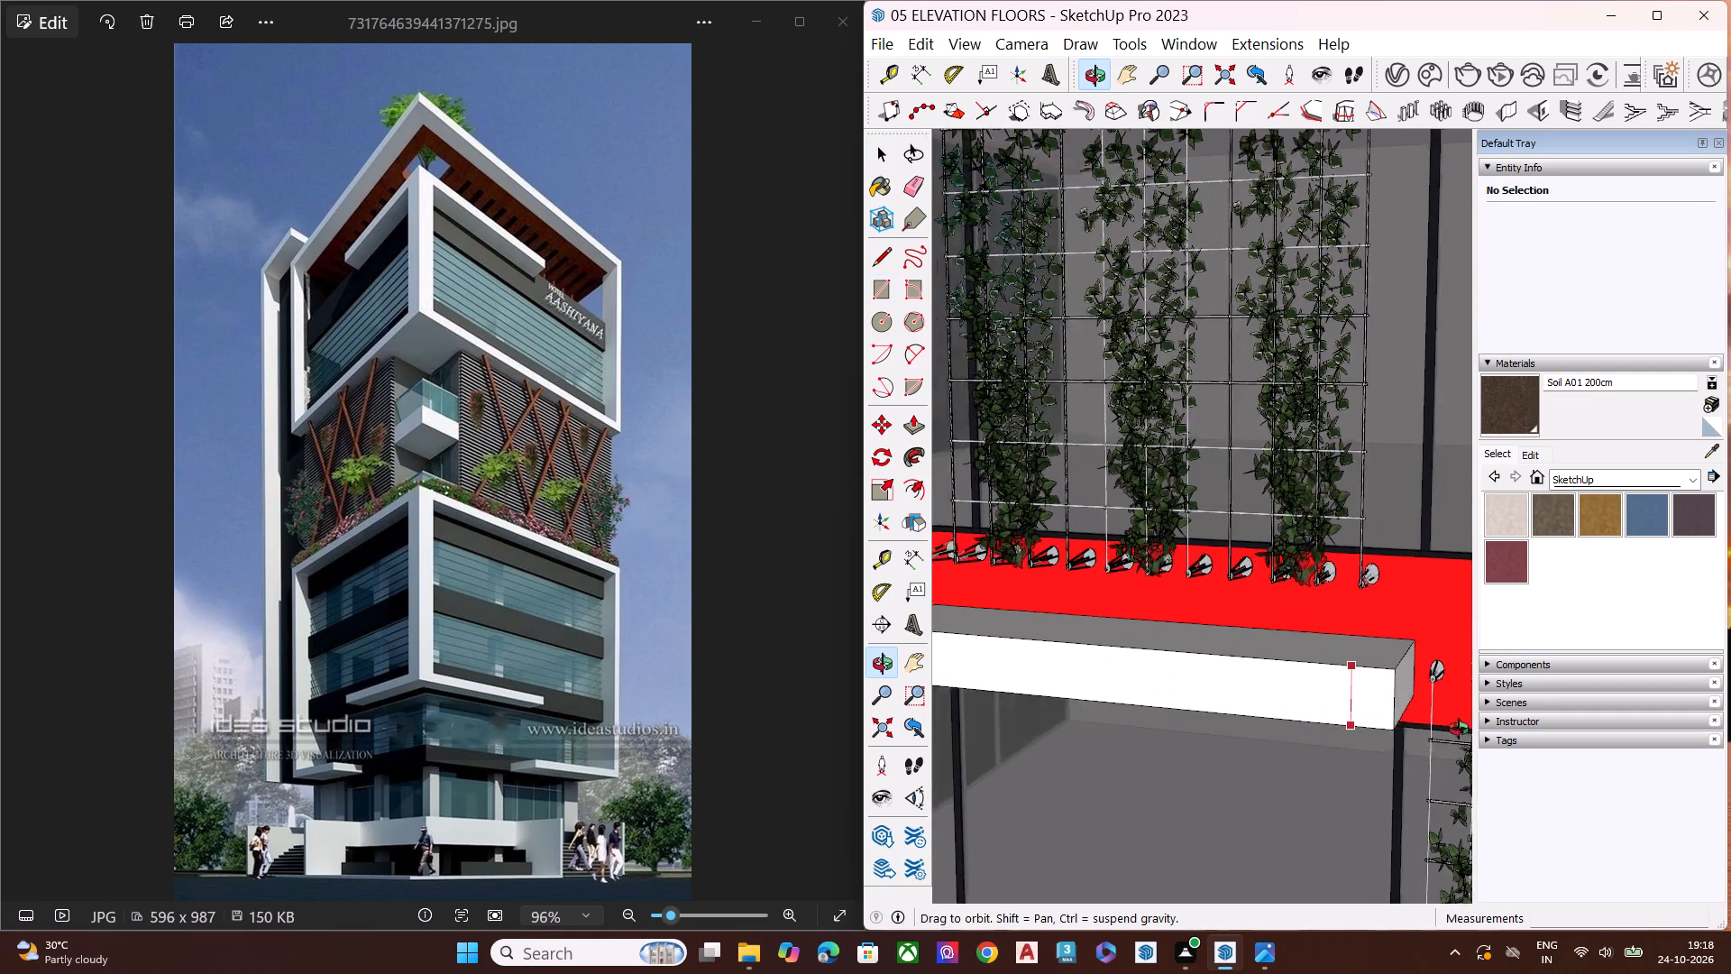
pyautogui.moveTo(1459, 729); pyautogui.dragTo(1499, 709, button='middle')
# Draw a half-circle arc on the ledge's front face near its free end, 1' 1 1/2" across with a 6 3/4" bulge.
pyautogui.press('a')
pyautogui.scroll(1, 1331, 688)
pyautogui.scroll(-1, 1330, 688)
pyautogui.scroll(4, 1330, 688)
pyautogui.moveTo(1400, 667); pyautogui.dragTo(1465, 595, button='middle')
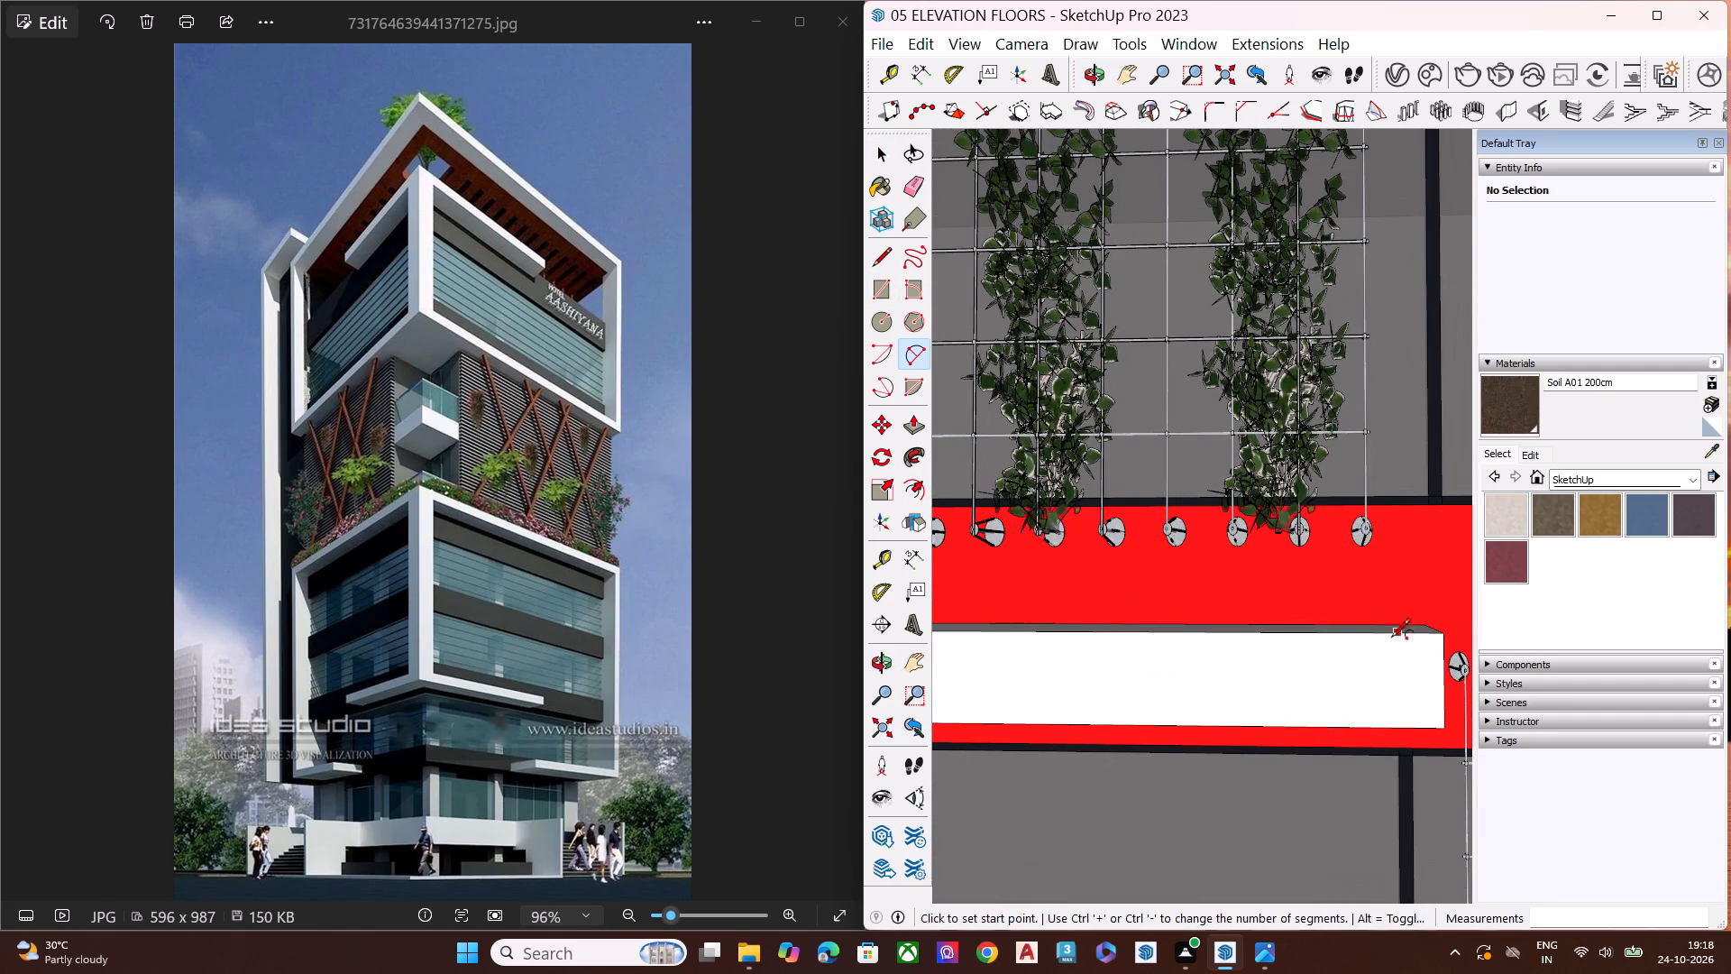
pyautogui.click(1377, 636)
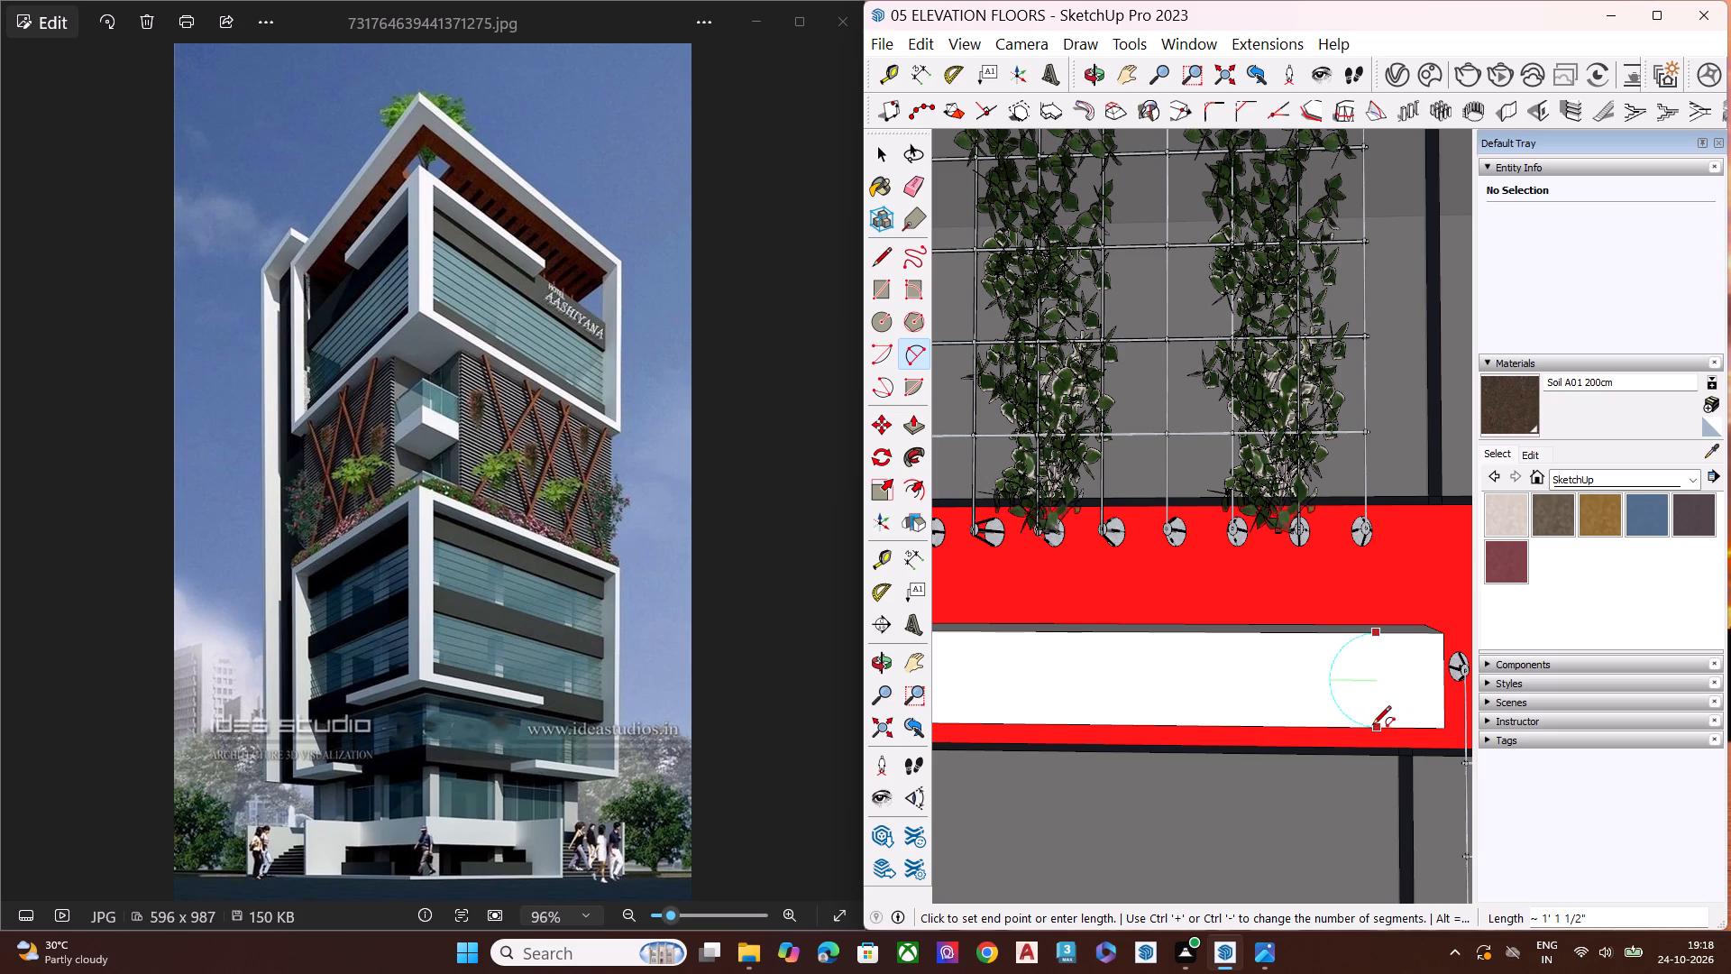
pyautogui.click(1374, 726)
pyautogui.click(1430, 687)
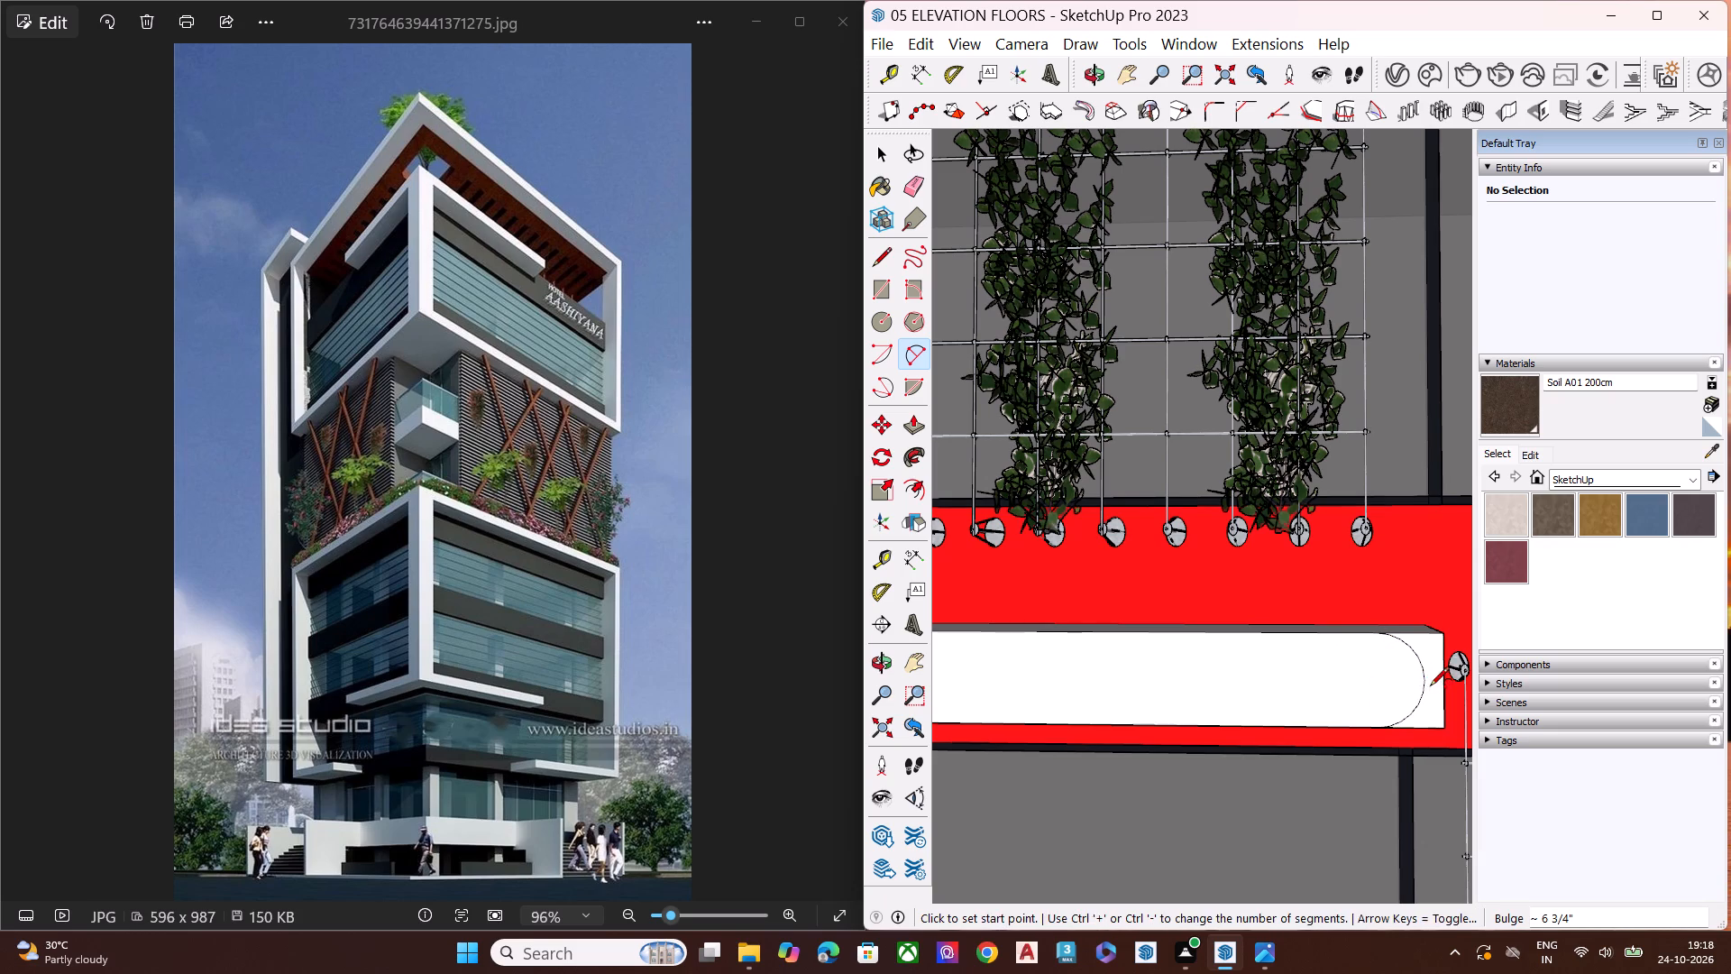
pyautogui.press('space')
# Set the ledge-end arc to 30 segments.
pyautogui.click(1421, 676)
pyautogui.moveTo(1431, 676); pyautogui.dragTo(1344, 752, button='middle')
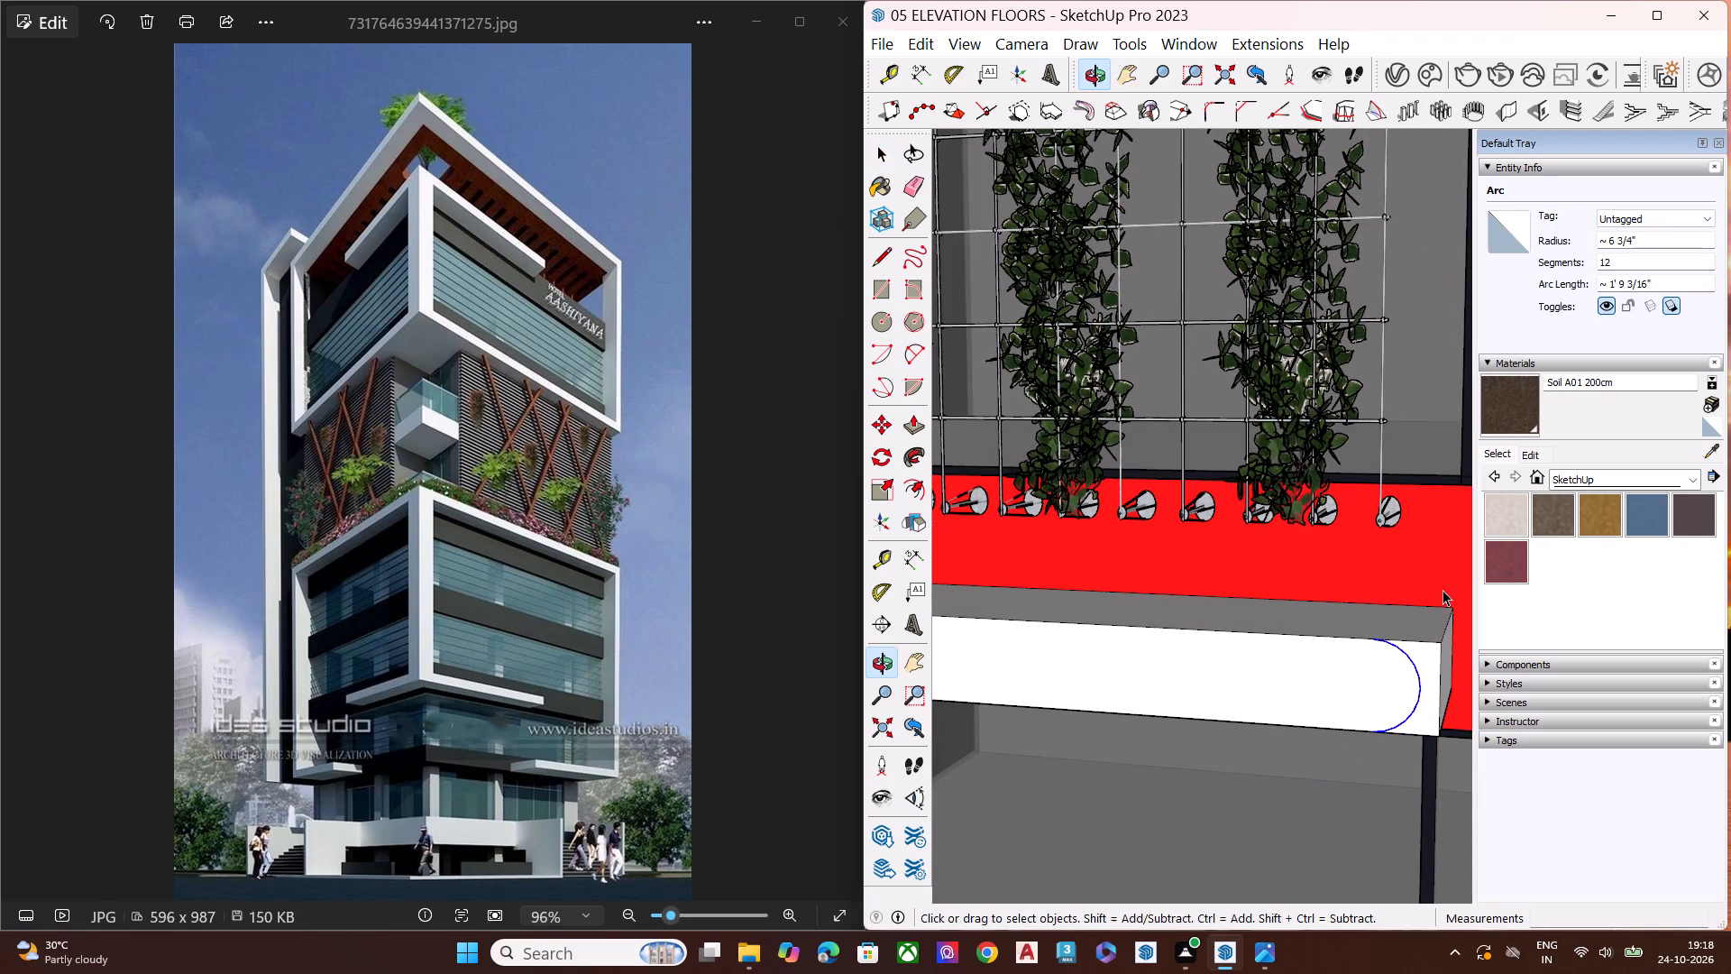
pyautogui.click(1666, 268)
pyautogui.press('BackSpace')
pyautogui.press('BackSpace')
pyautogui.press('BackSpace')
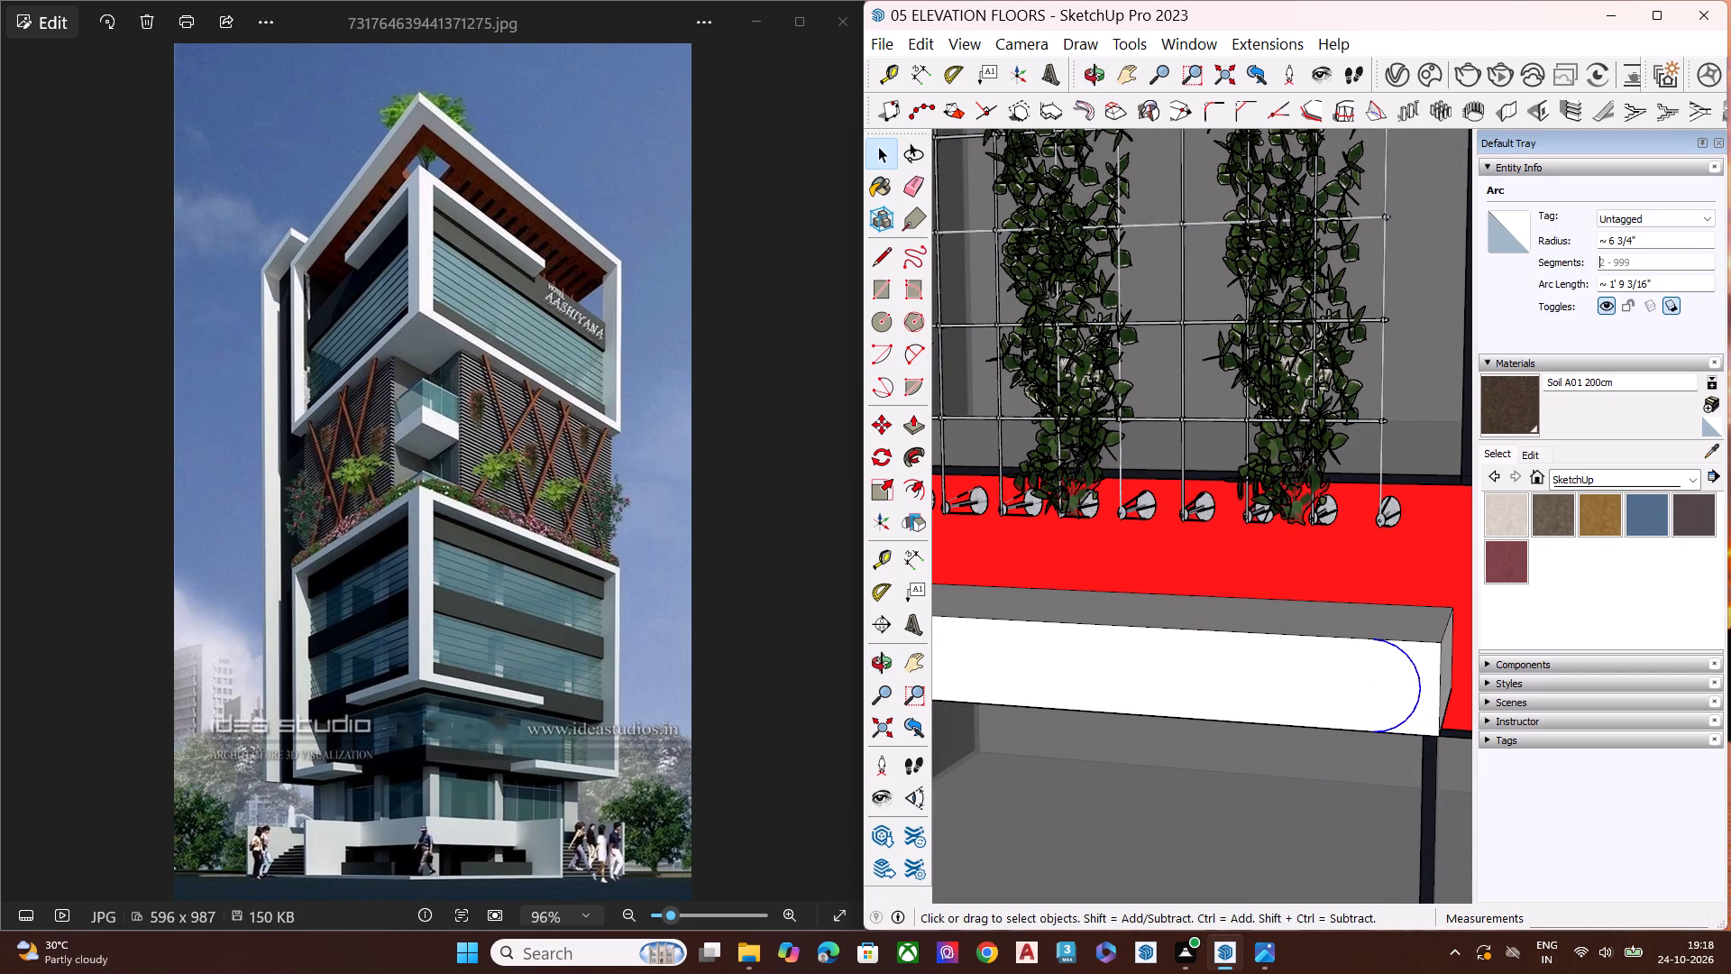
pyautogui.write('30')
pyautogui.press('Return')
pyautogui.scroll(-7, 1236, 538)
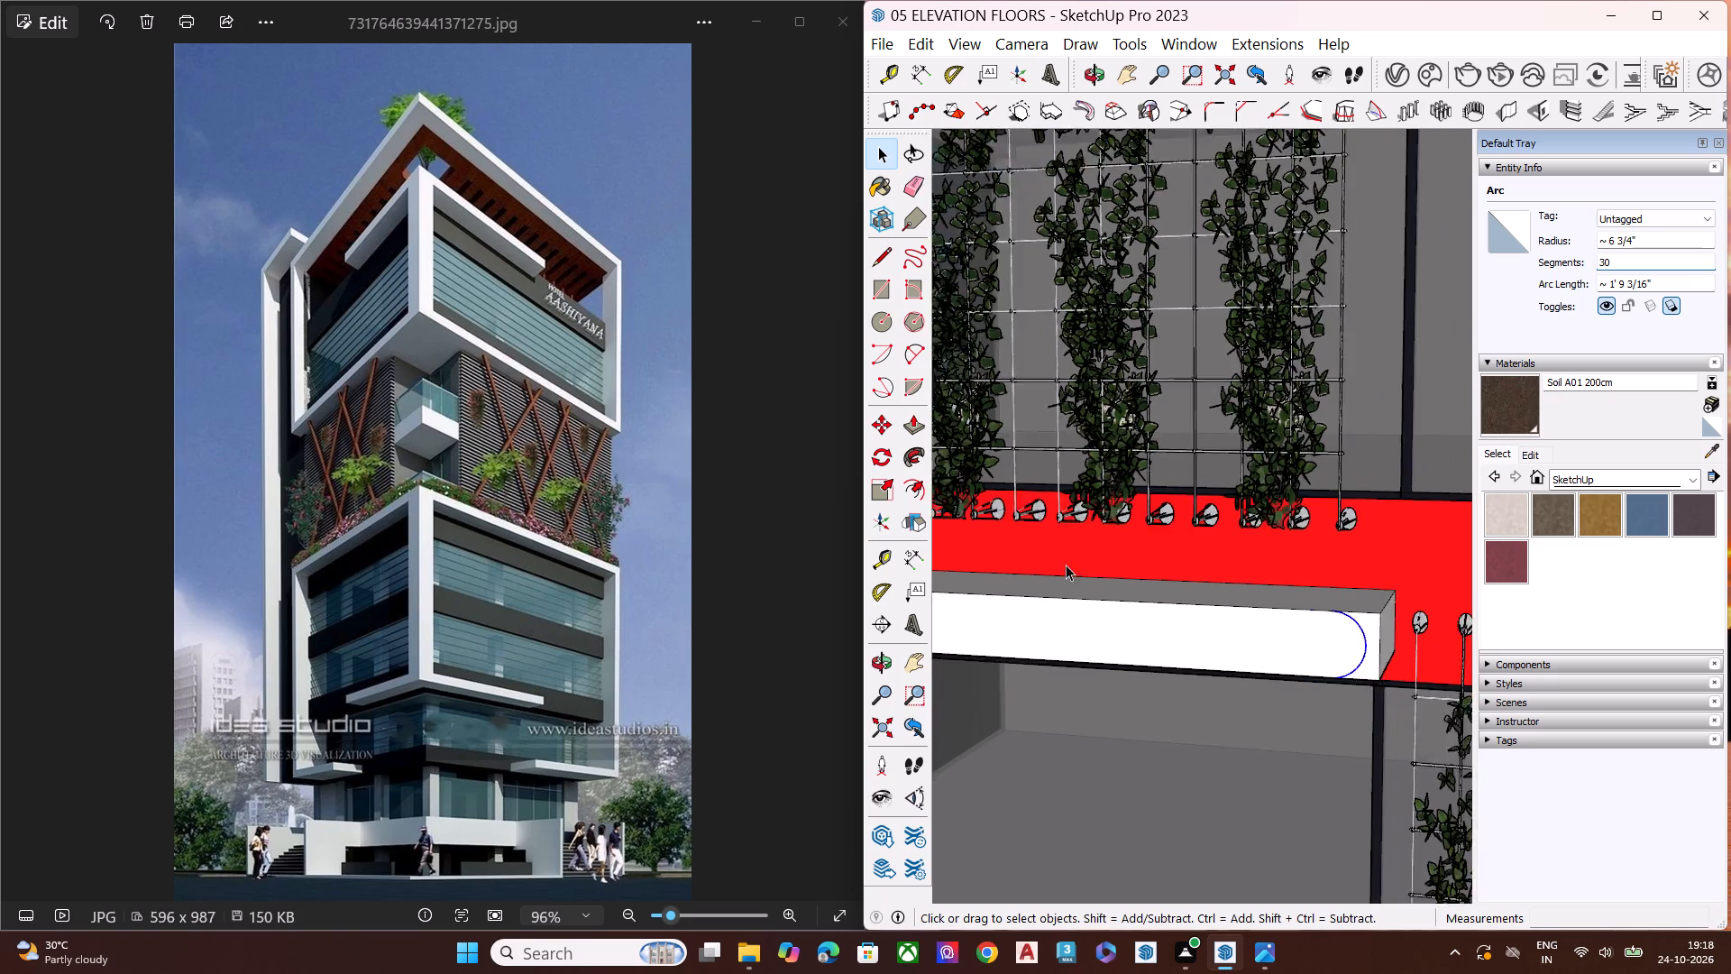
# Push/Pull the face outside the ledge-end arc back about 2' 4 1/8" through the ledge's depth.
pyautogui.scroll(-2, 1066, 565)
pyautogui.moveTo(1254, 680); pyautogui.dragTo(1083, 683, button='middle')
pyautogui.scroll(9, 1105, 672)
pyautogui.scroll(-1, 1063, 616)
pyautogui.scroll(5, 1063, 616)
pyautogui.click(1065, 604)
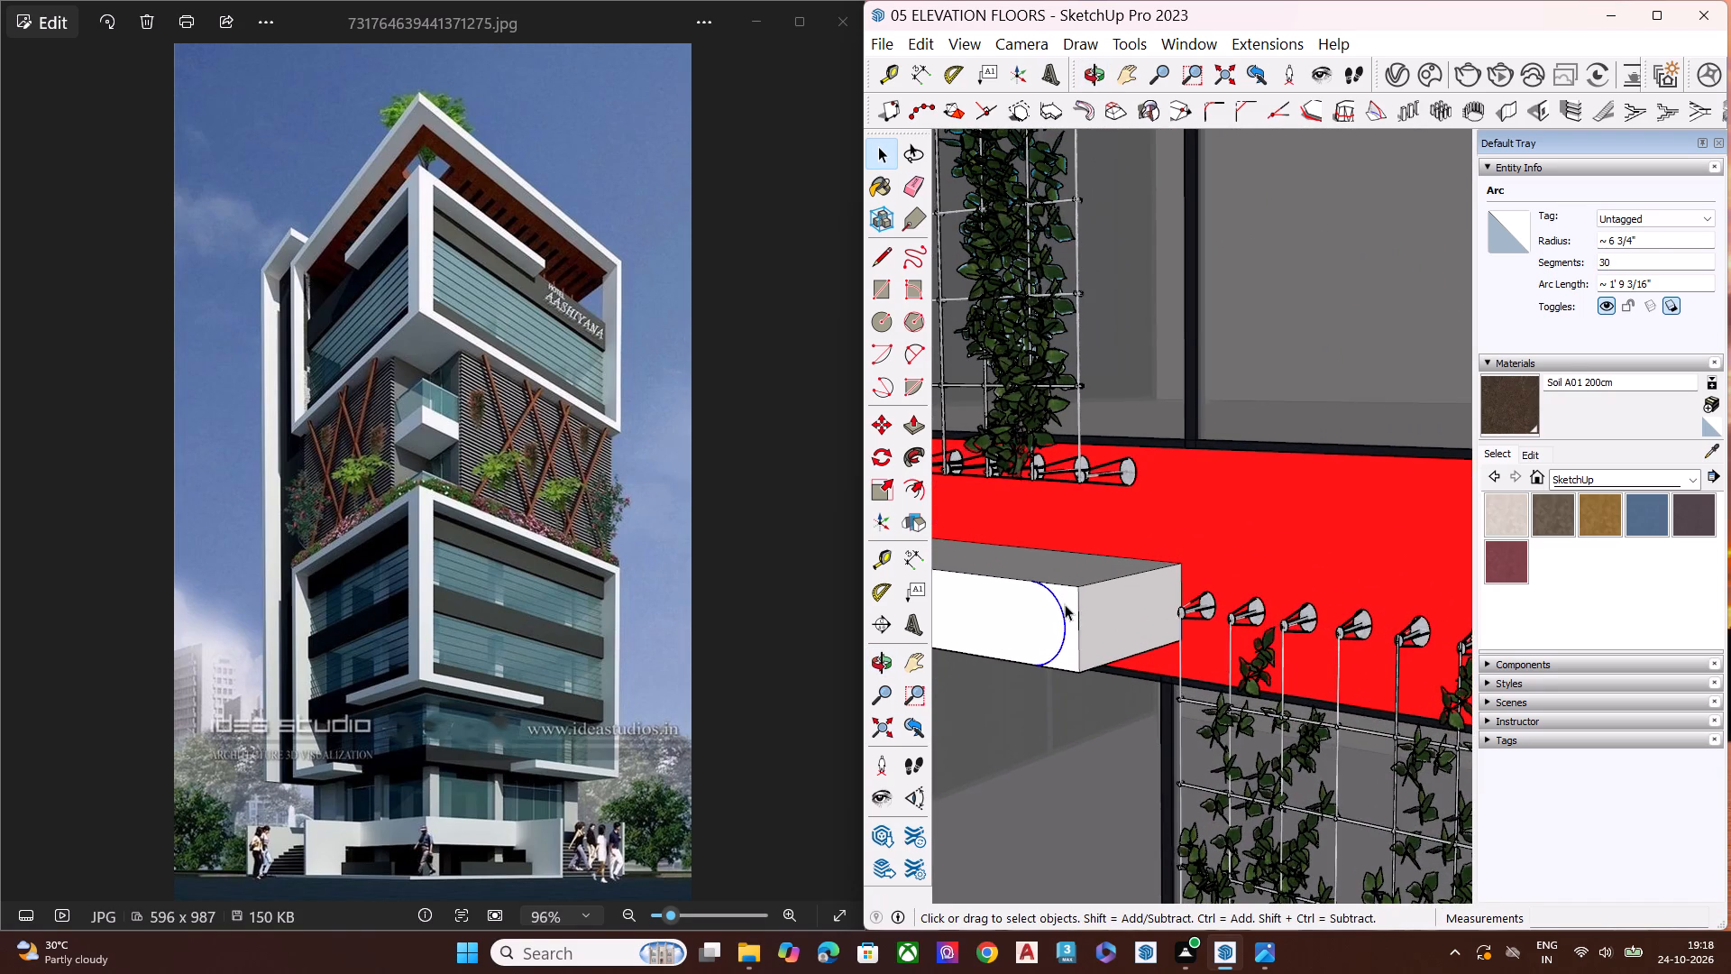
pyautogui.scroll(2, 1065, 604)
pyautogui.scroll(-1, 1065, 604)
pyautogui.scroll(5, 1065, 604)
pyautogui.press('p')
pyautogui.click(1065, 604)
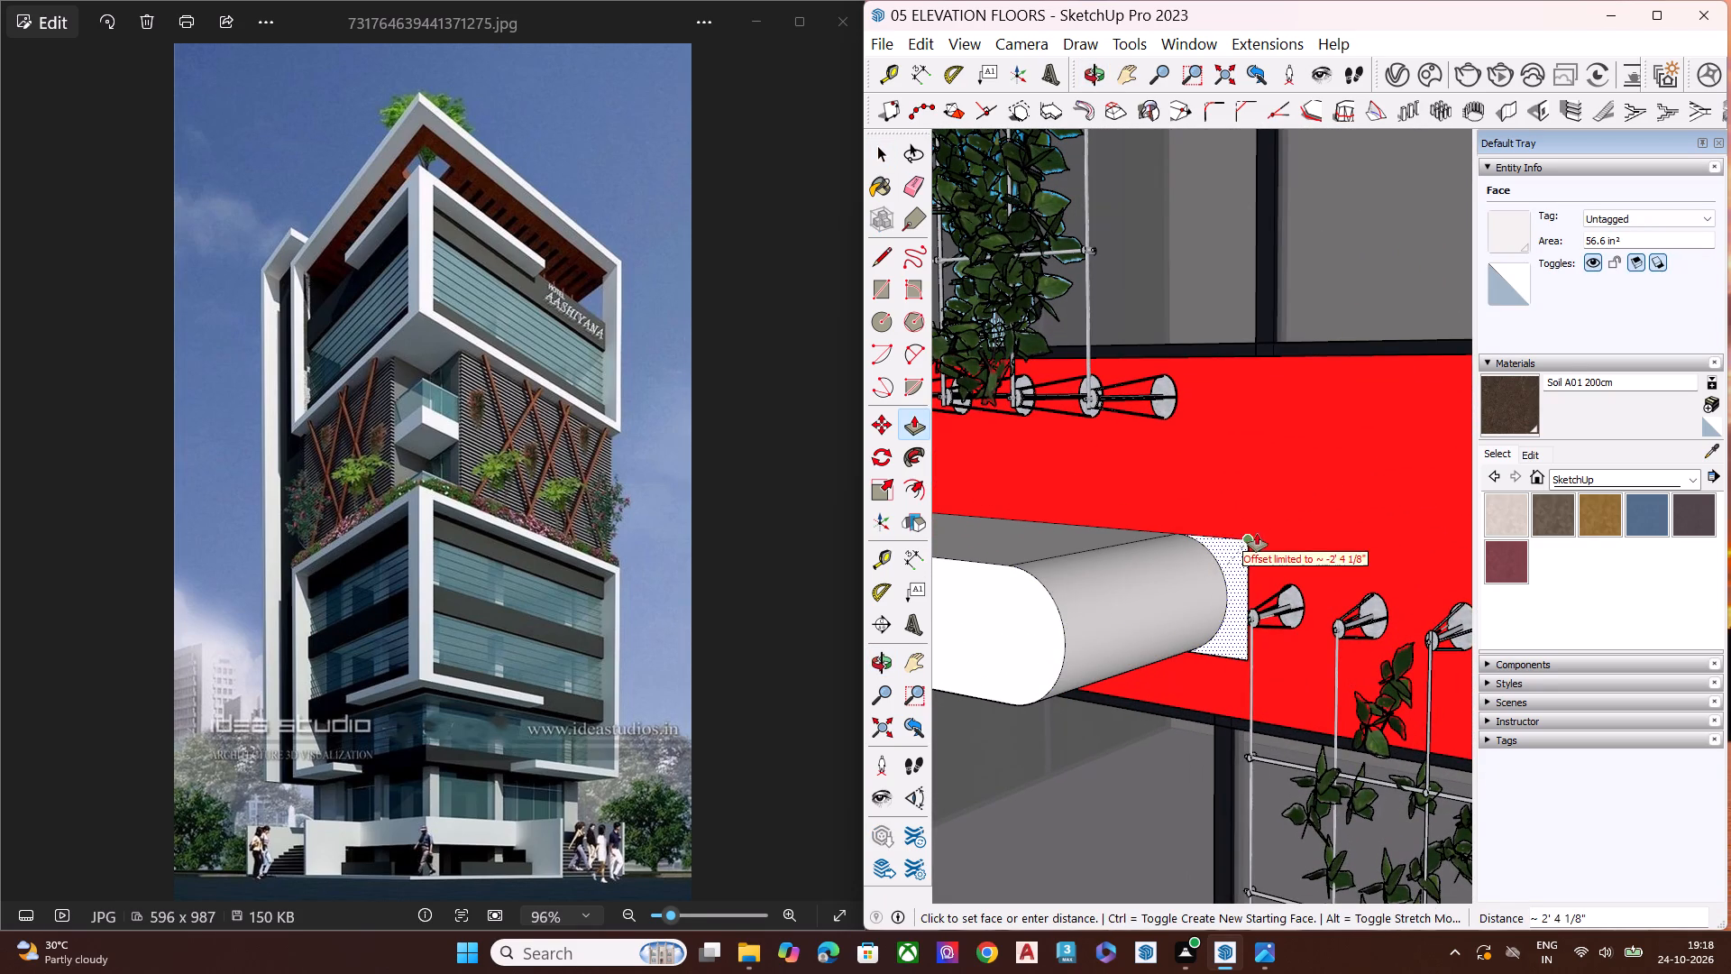
pyautogui.click(1262, 532)
pyautogui.press('space')
# Delete the leftover face and its two remaining edges on the red band behind the rounded ledge end.
pyautogui.scroll(2, 1228, 545)
pyautogui.scroll(-1, 1228, 545)
pyautogui.scroll(1, 1228, 545)
pyautogui.scroll(-2, 1228, 545)
pyautogui.scroll(1, 1228, 545)
pyautogui.click(1239, 538)
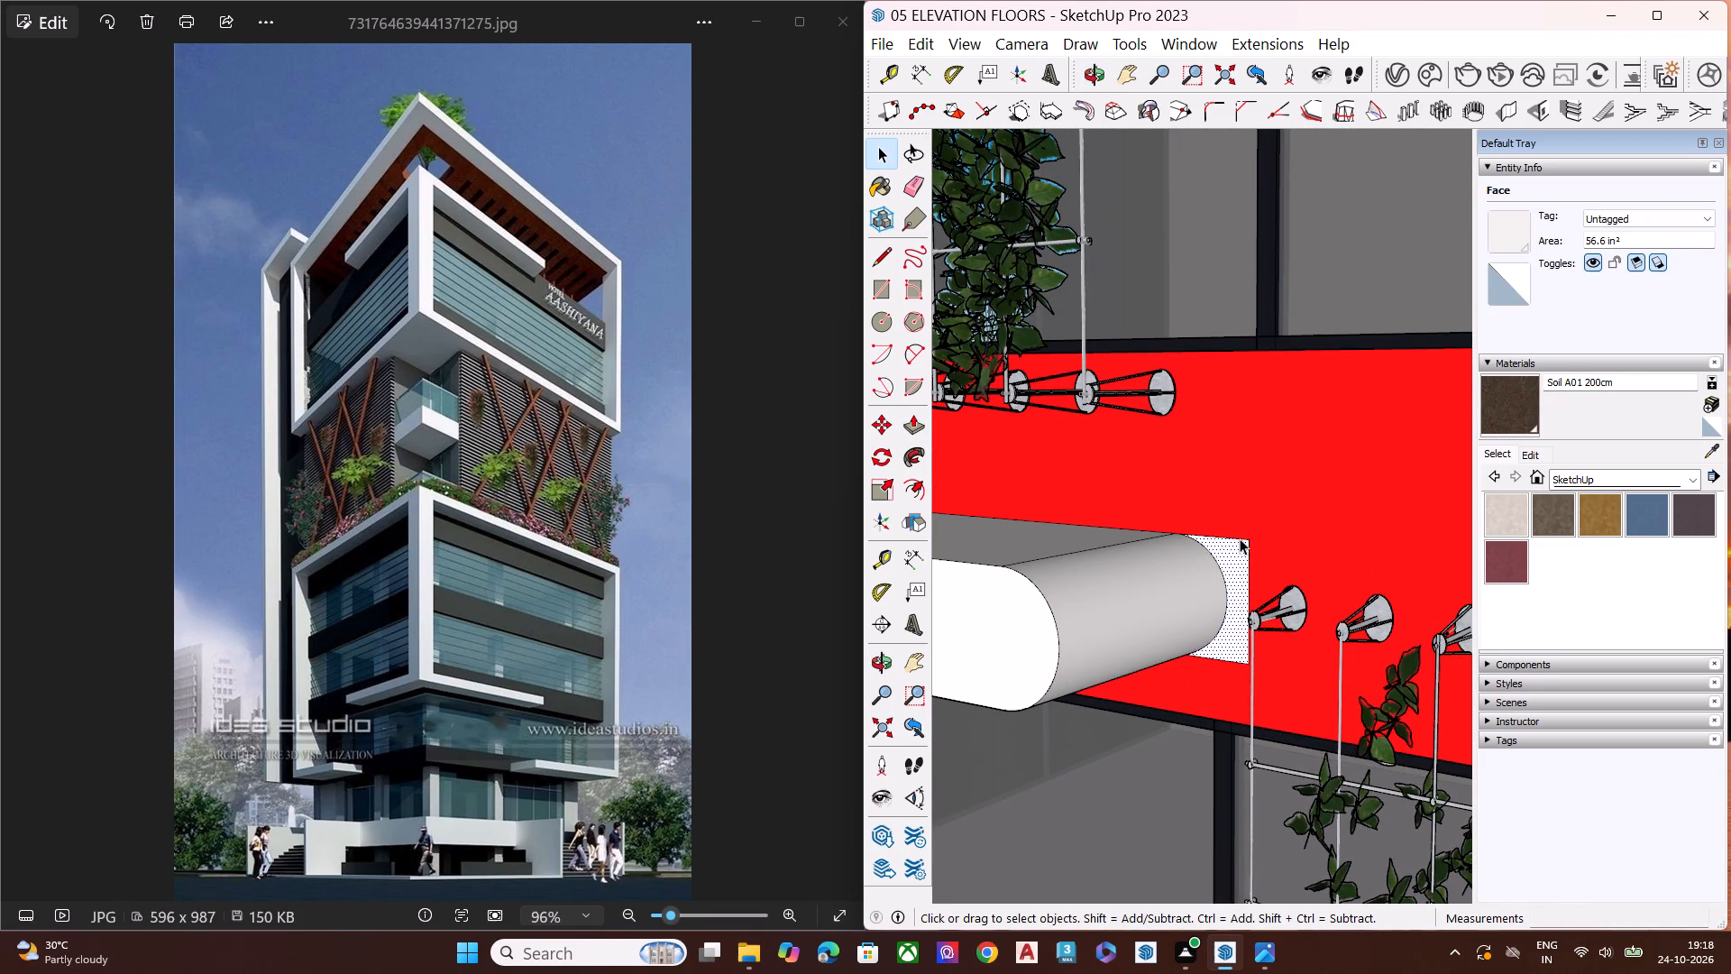
pyautogui.press('Delete')
pyautogui.click(1248, 568)
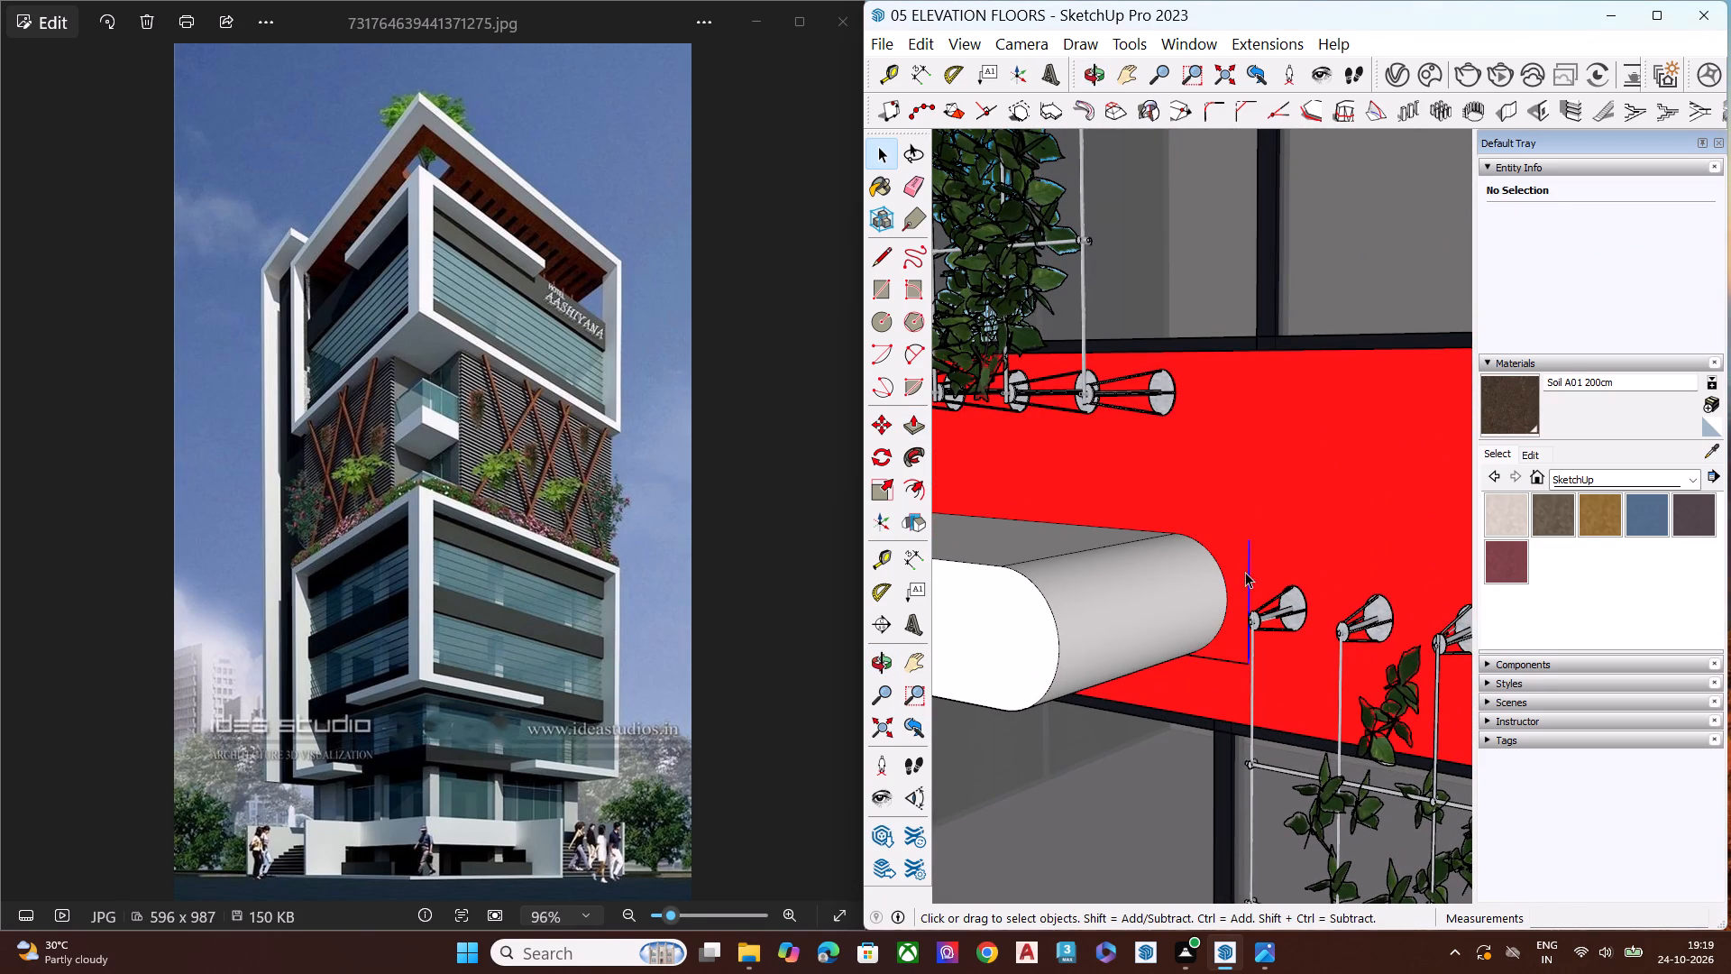
pyautogui.press('Delete')
pyautogui.click(1227, 662)
pyautogui.press('space')
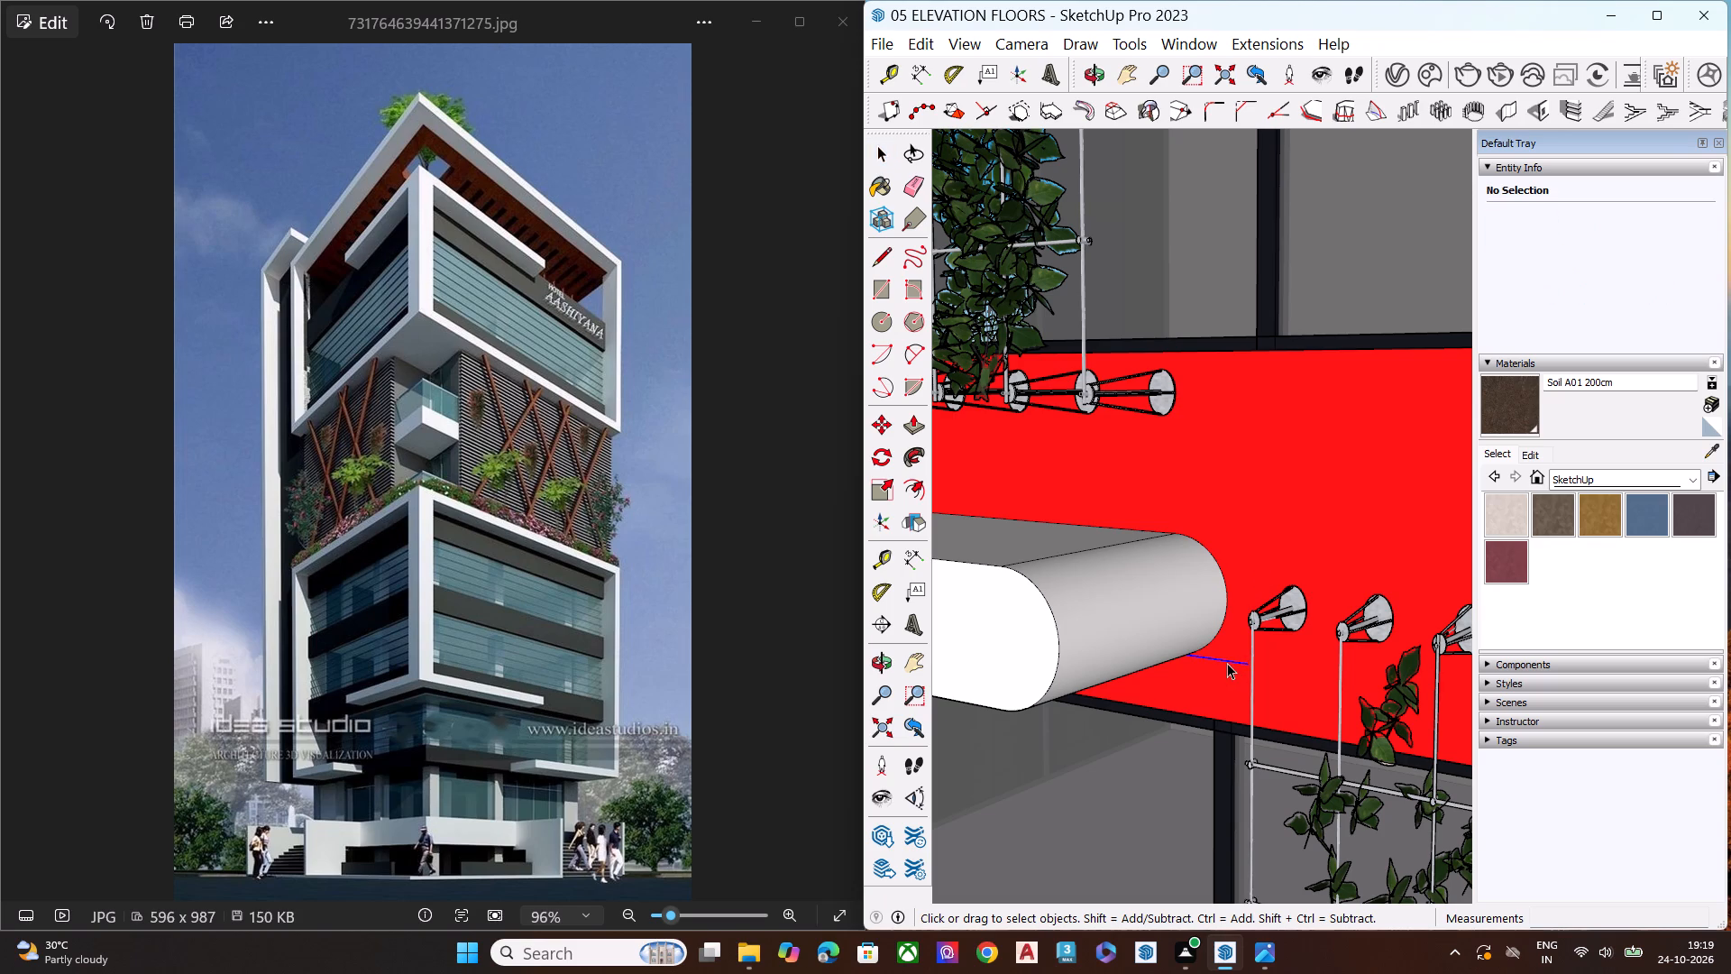
pyautogui.press('Delete')
pyautogui.scroll(-19, 1217, 651)
pyautogui.press('space')
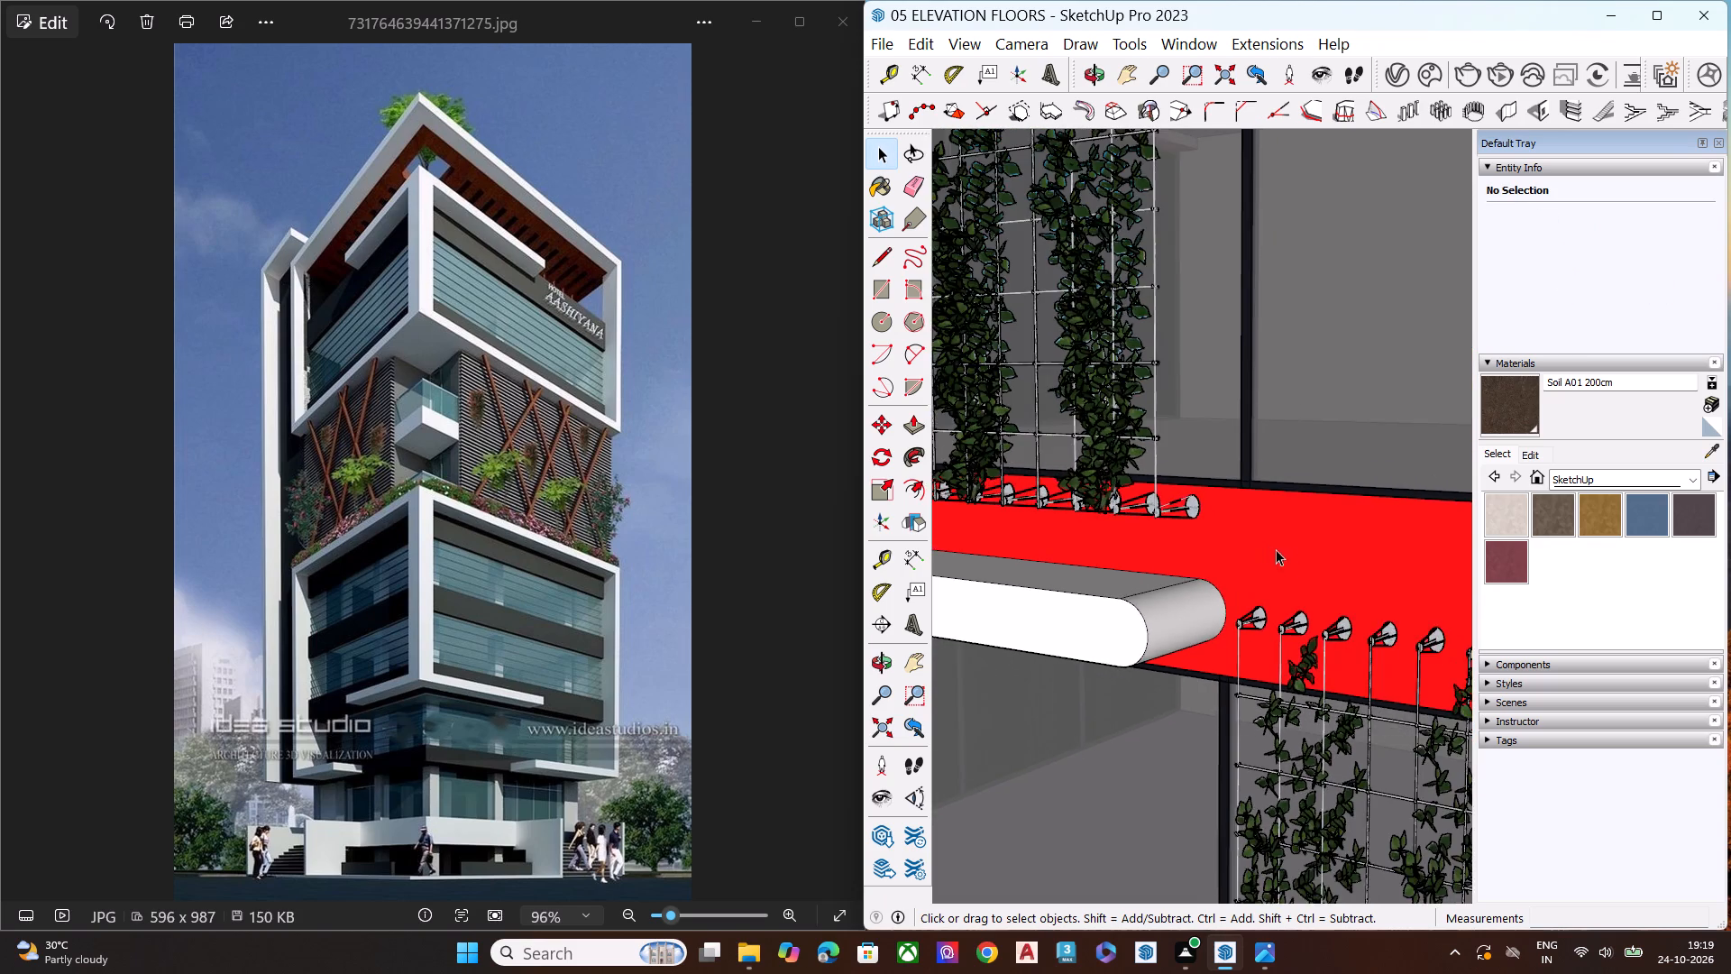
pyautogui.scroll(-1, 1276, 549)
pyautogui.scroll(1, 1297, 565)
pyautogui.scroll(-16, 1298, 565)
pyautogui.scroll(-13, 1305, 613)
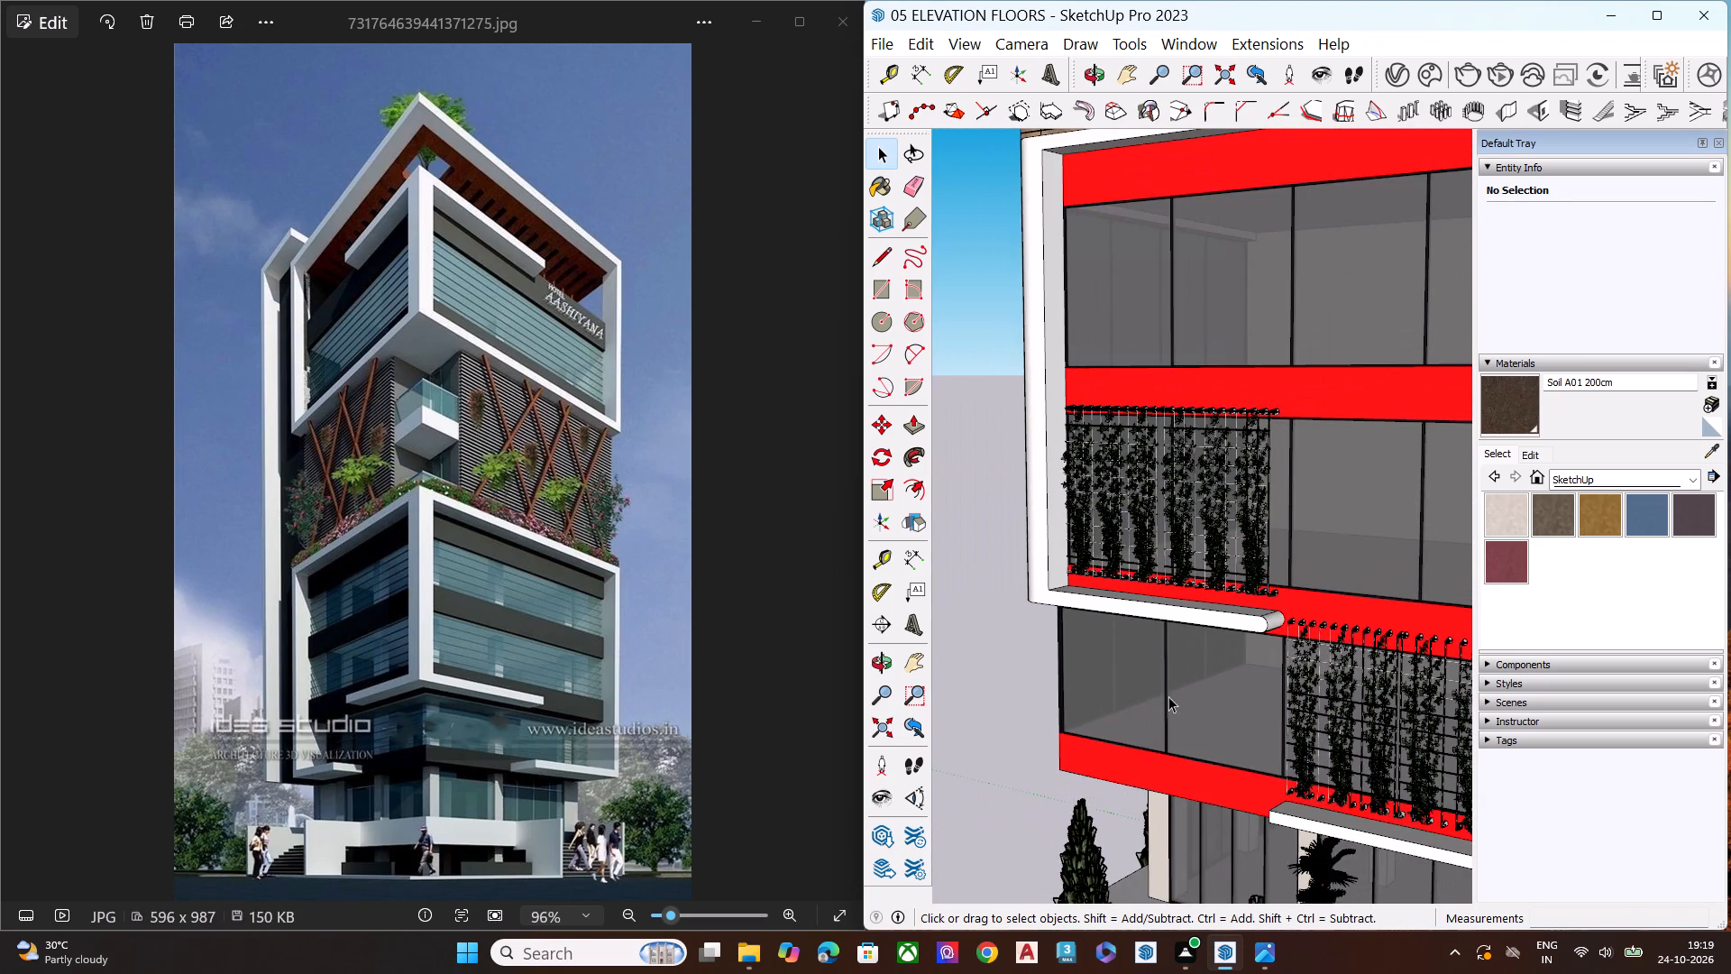
# Move the climbing-plant trellis beside the other upper ledge's free end sideways about 10 13/16", clear of the ledge.
pyautogui.moveTo(1149, 685); pyautogui.dragTo(1473, 543, button='middle')
pyautogui.moveTo(1223, 585); pyautogui.dragTo(1388, 721, button='middle')
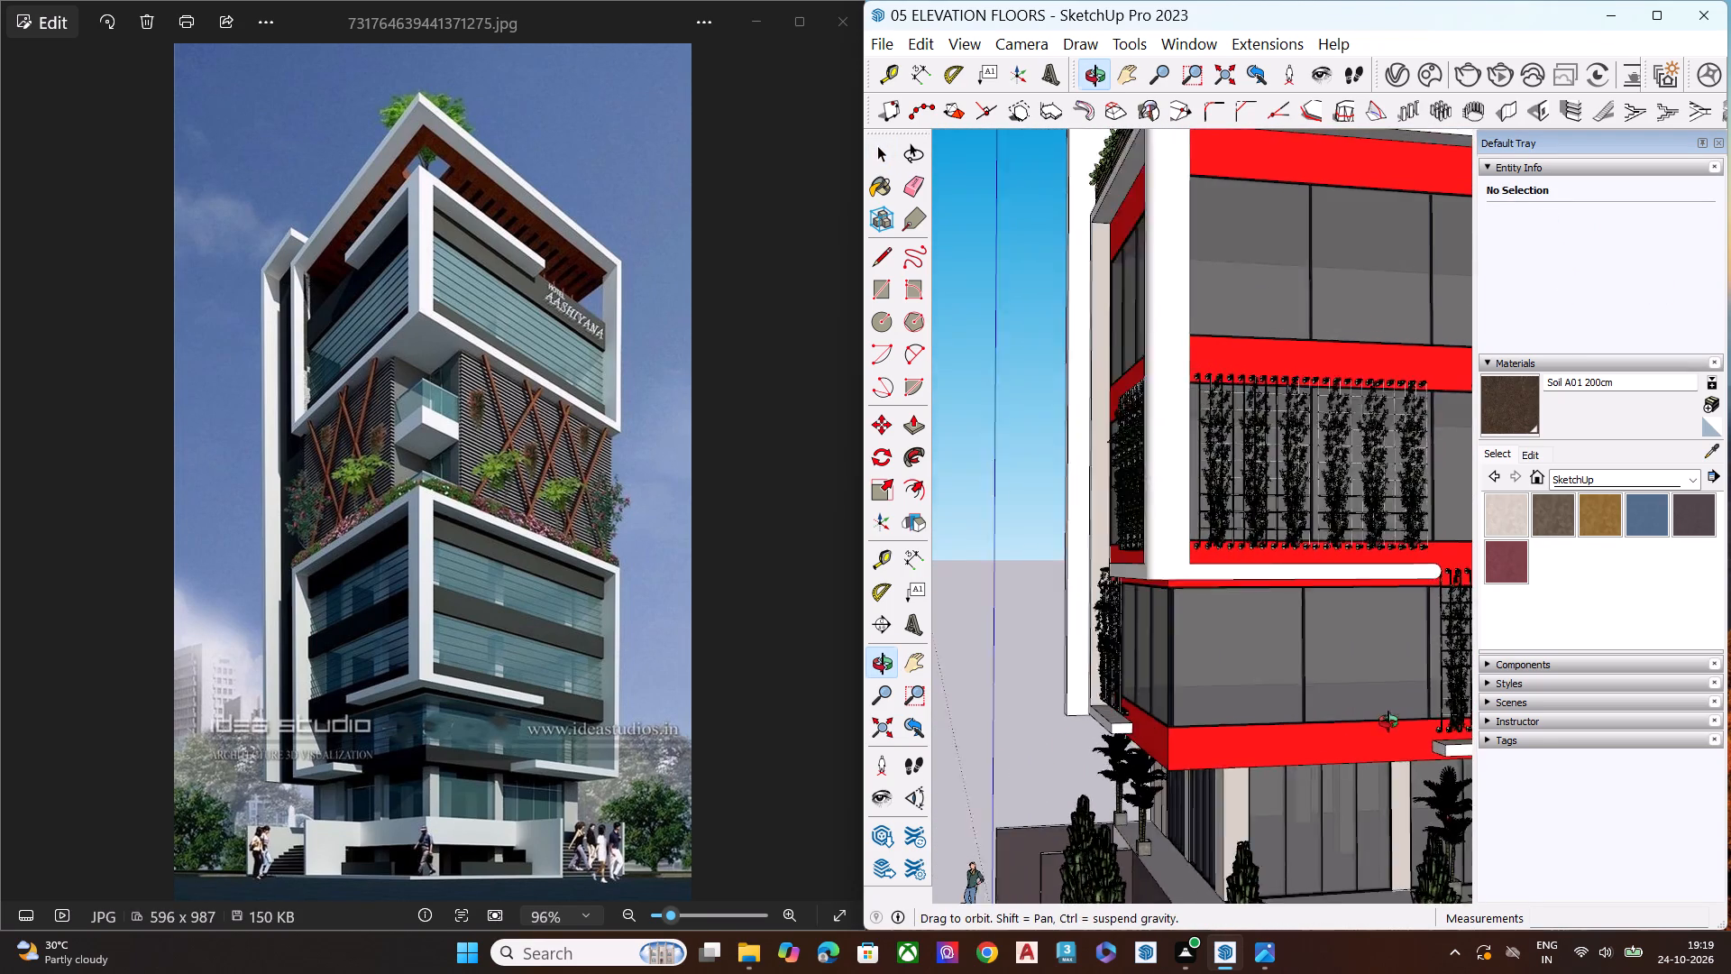
pyautogui.moveTo(1388, 721); pyautogui.dragTo(1598, 732, button='middle')
pyautogui.moveTo(1191, 705); pyautogui.dragTo(1598, 690, button='middle')
pyautogui.scroll(4, 1110, 564)
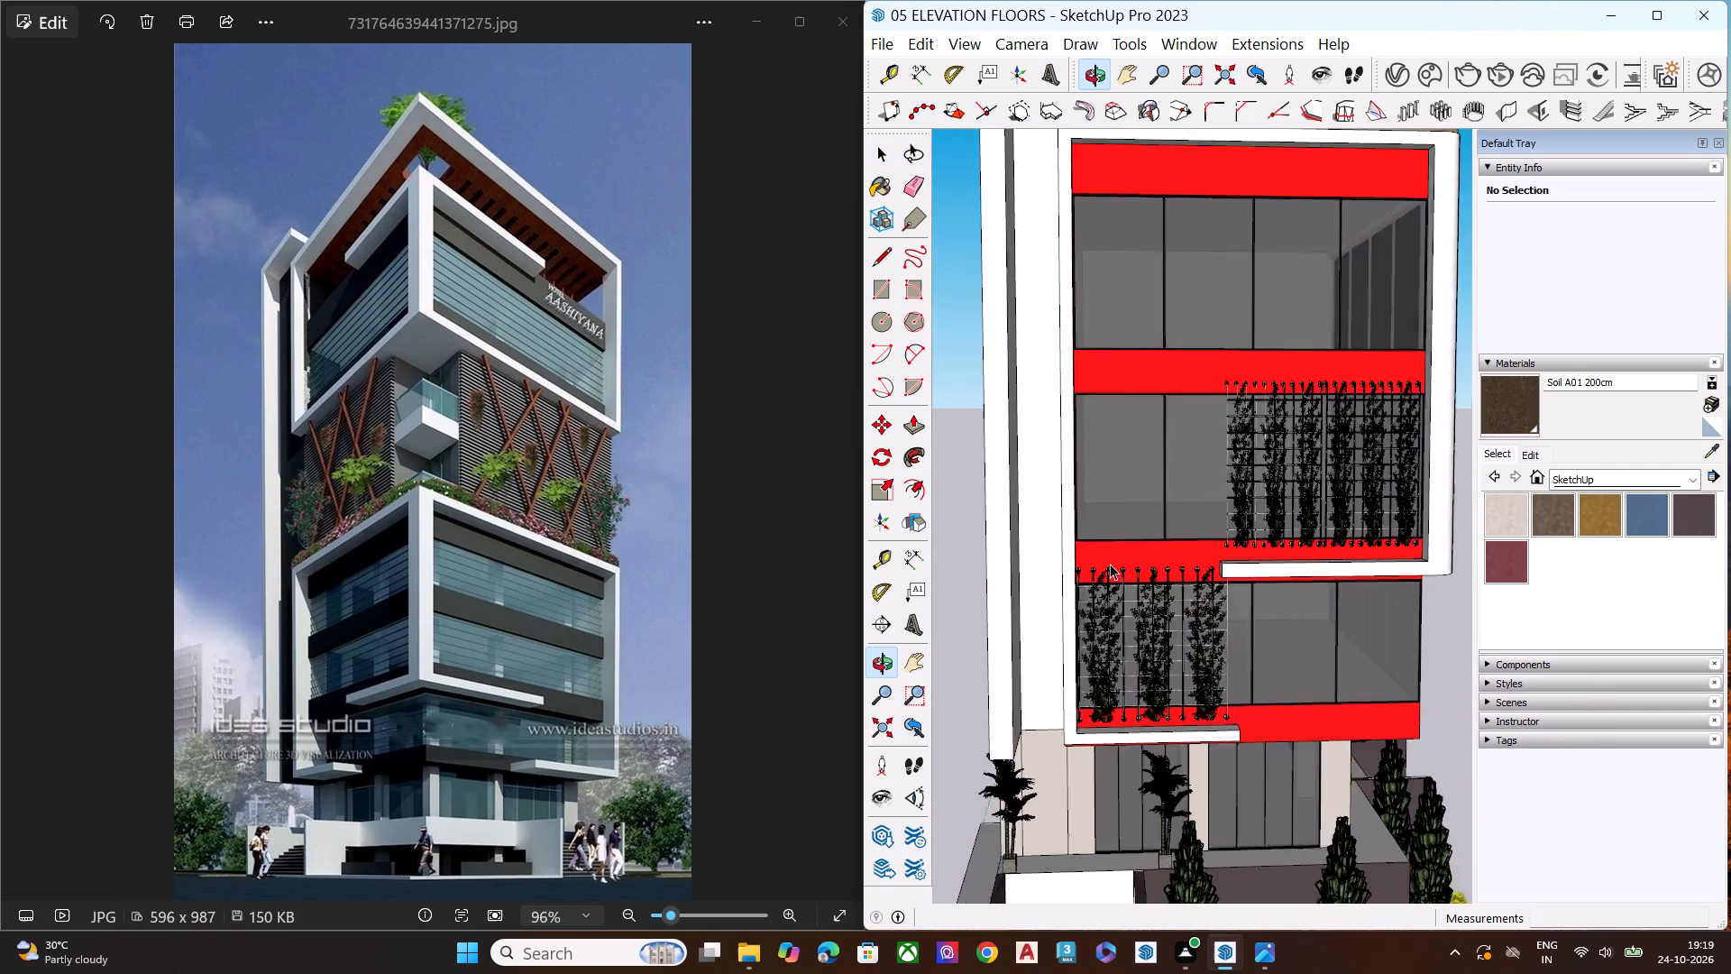
pyautogui.scroll(7, 1110, 564)
pyautogui.scroll(-9, 916, 595)
pyautogui.scroll(1, 1078, 687)
pyautogui.scroll(-9, 1085, 683)
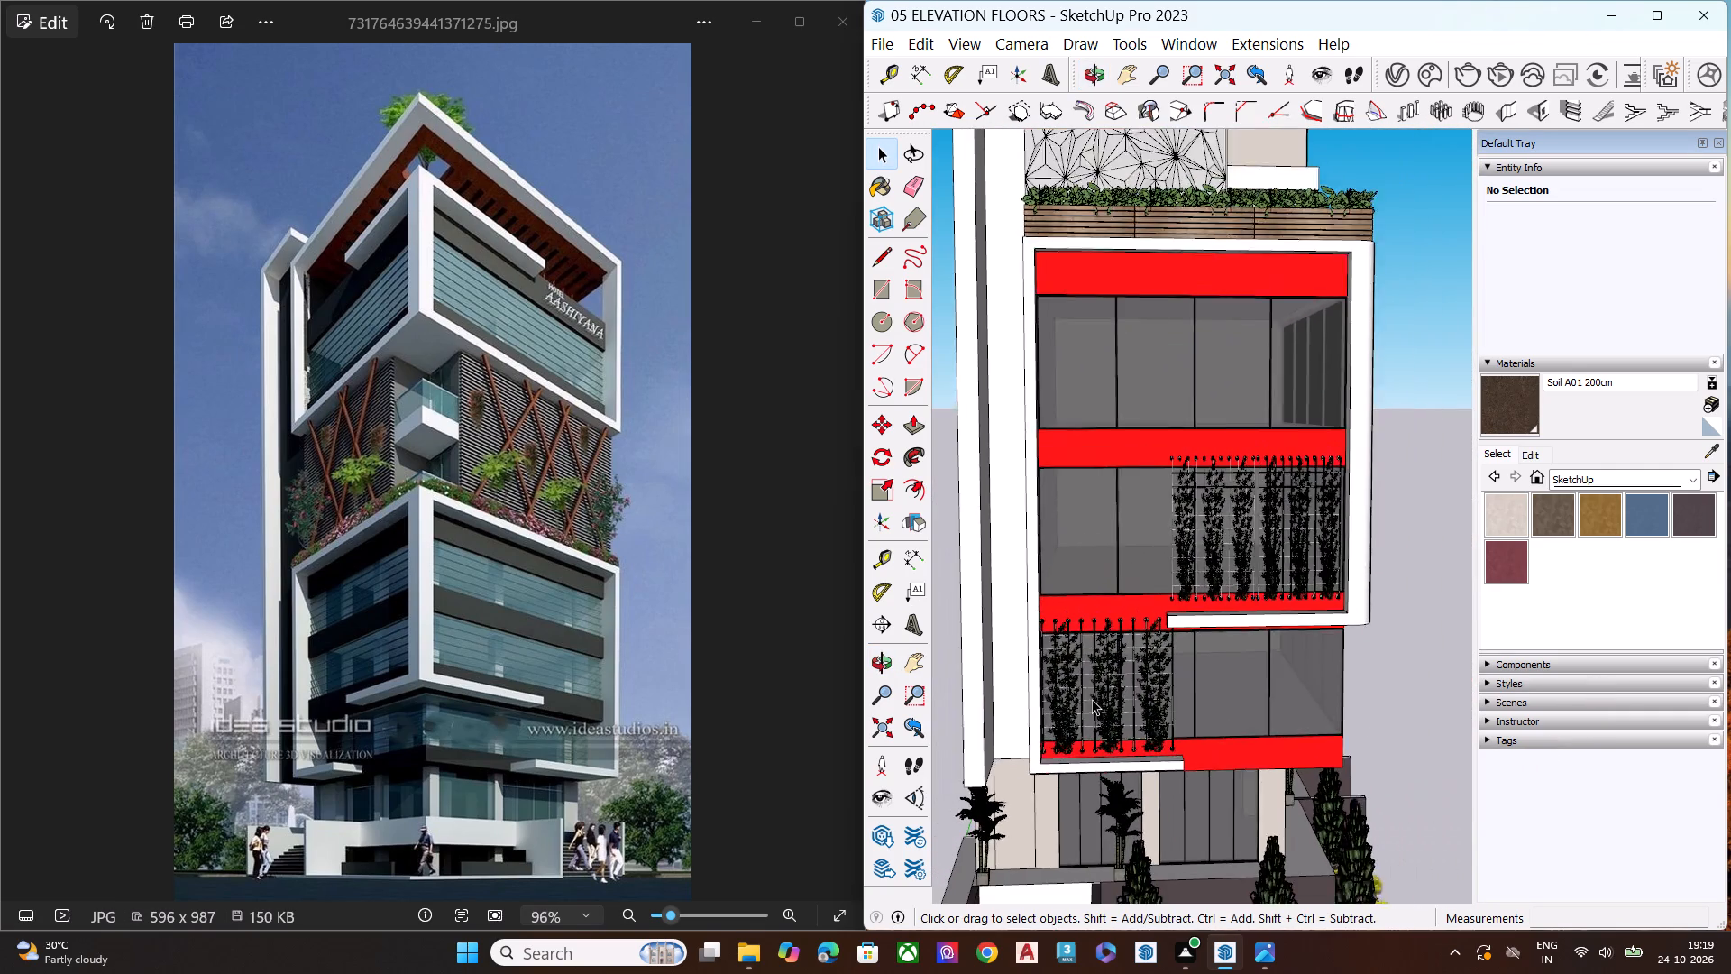
pyautogui.scroll(-15, 1070, 704)
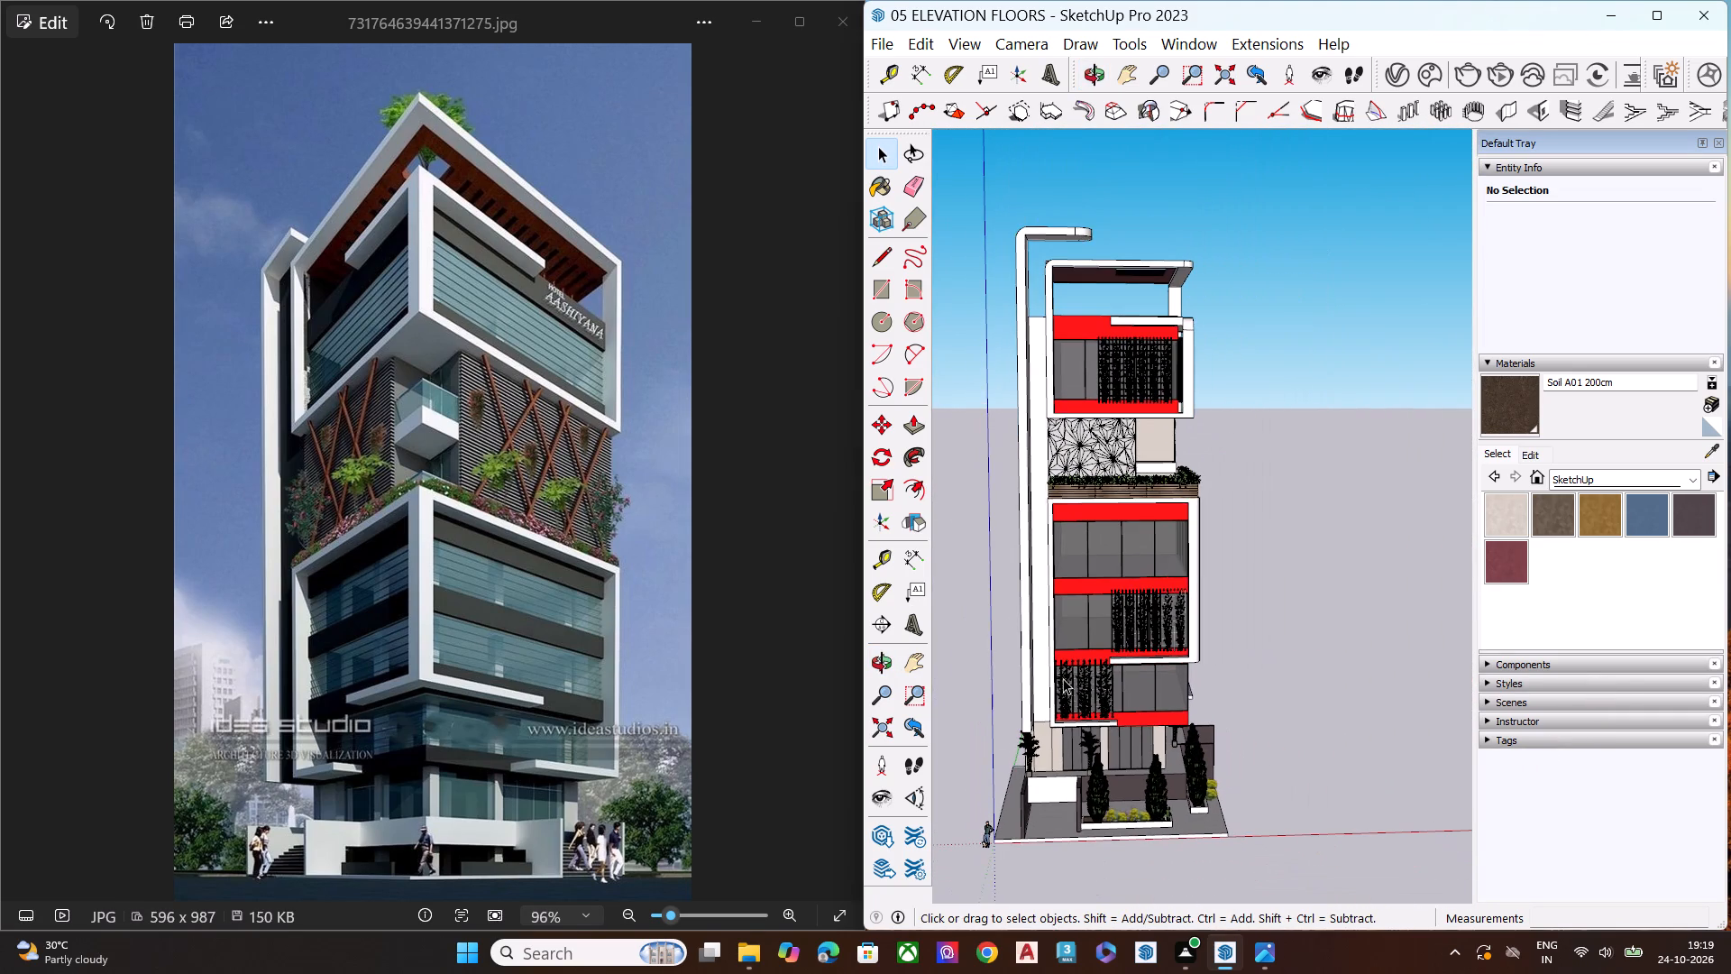
pyautogui.moveTo(1063, 678); pyautogui.dragTo(1097, 722, button='middle')
pyautogui.scroll(9, 1086, 708)
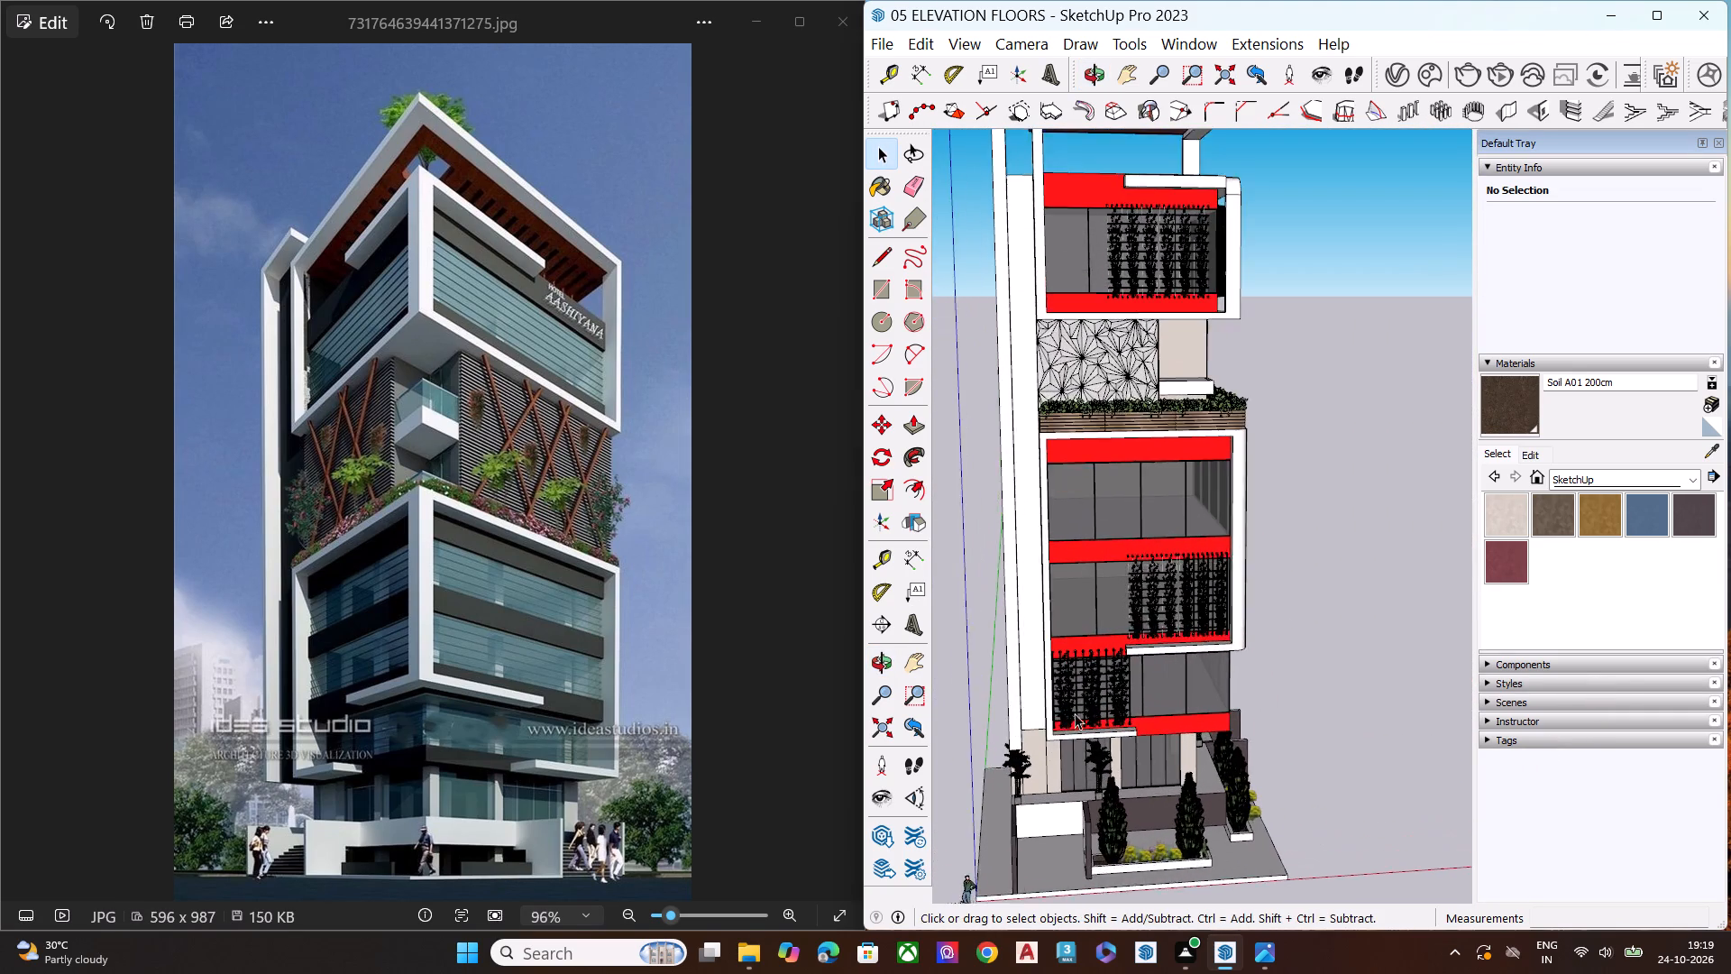
pyautogui.scroll(7, 1067, 719)
pyautogui.scroll(11, 1205, 603)
pyautogui.scroll(-1, 1175, 612)
pyautogui.scroll(3, 1175, 612)
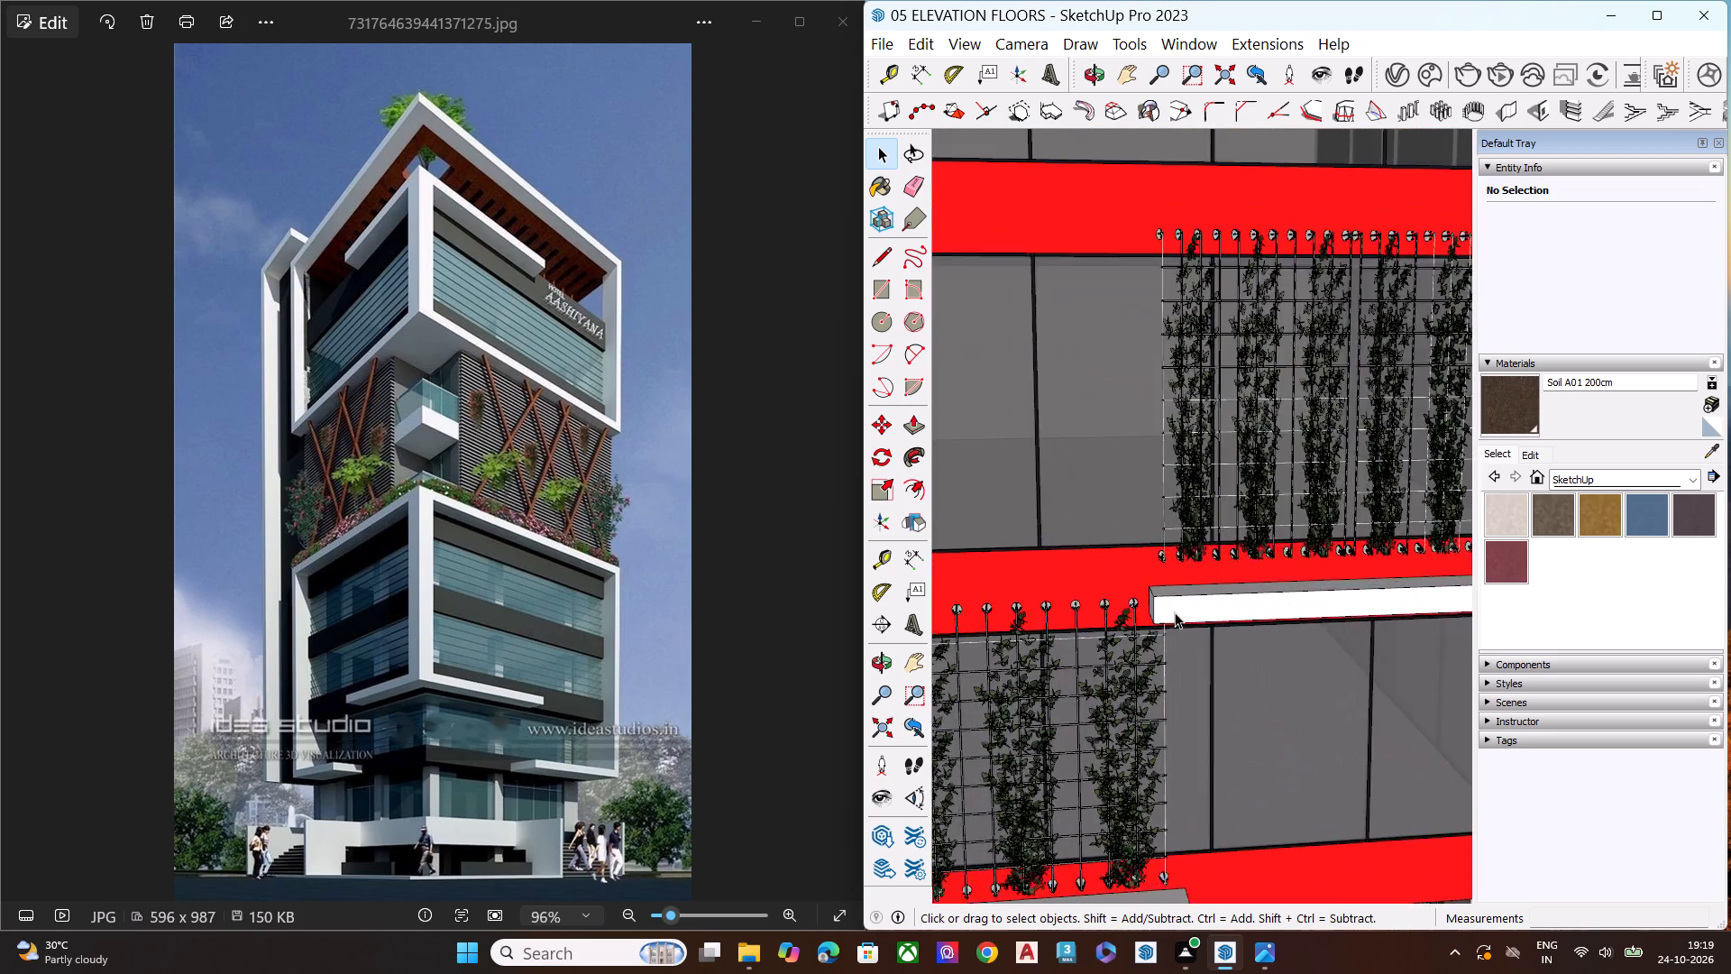
pyautogui.scroll(5, 1175, 612)
pyautogui.moveTo(1175, 613); pyautogui.dragTo(1111, 509, button='middle')
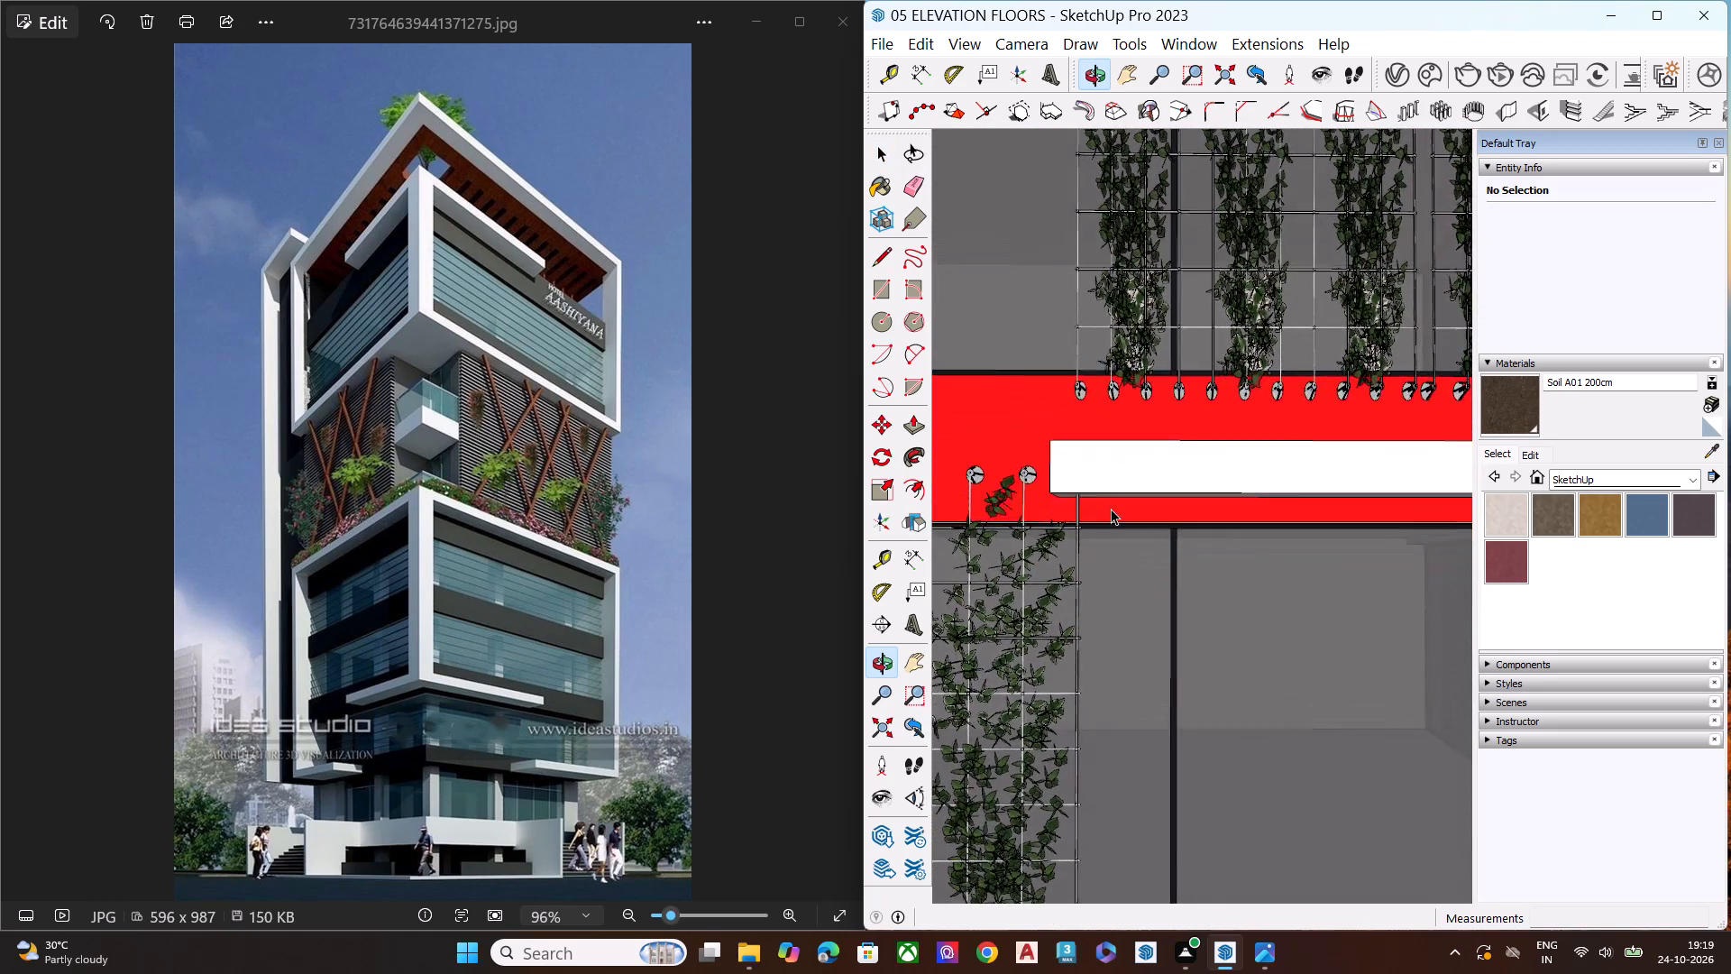
pyautogui.scroll(8, 1098, 509)
pyautogui.press('space')
pyautogui.scroll(-2, 1093, 527)
pyautogui.scroll(3, 1094, 527)
pyautogui.scroll(-5, 1094, 527)
pyautogui.scroll(1, 1125, 528)
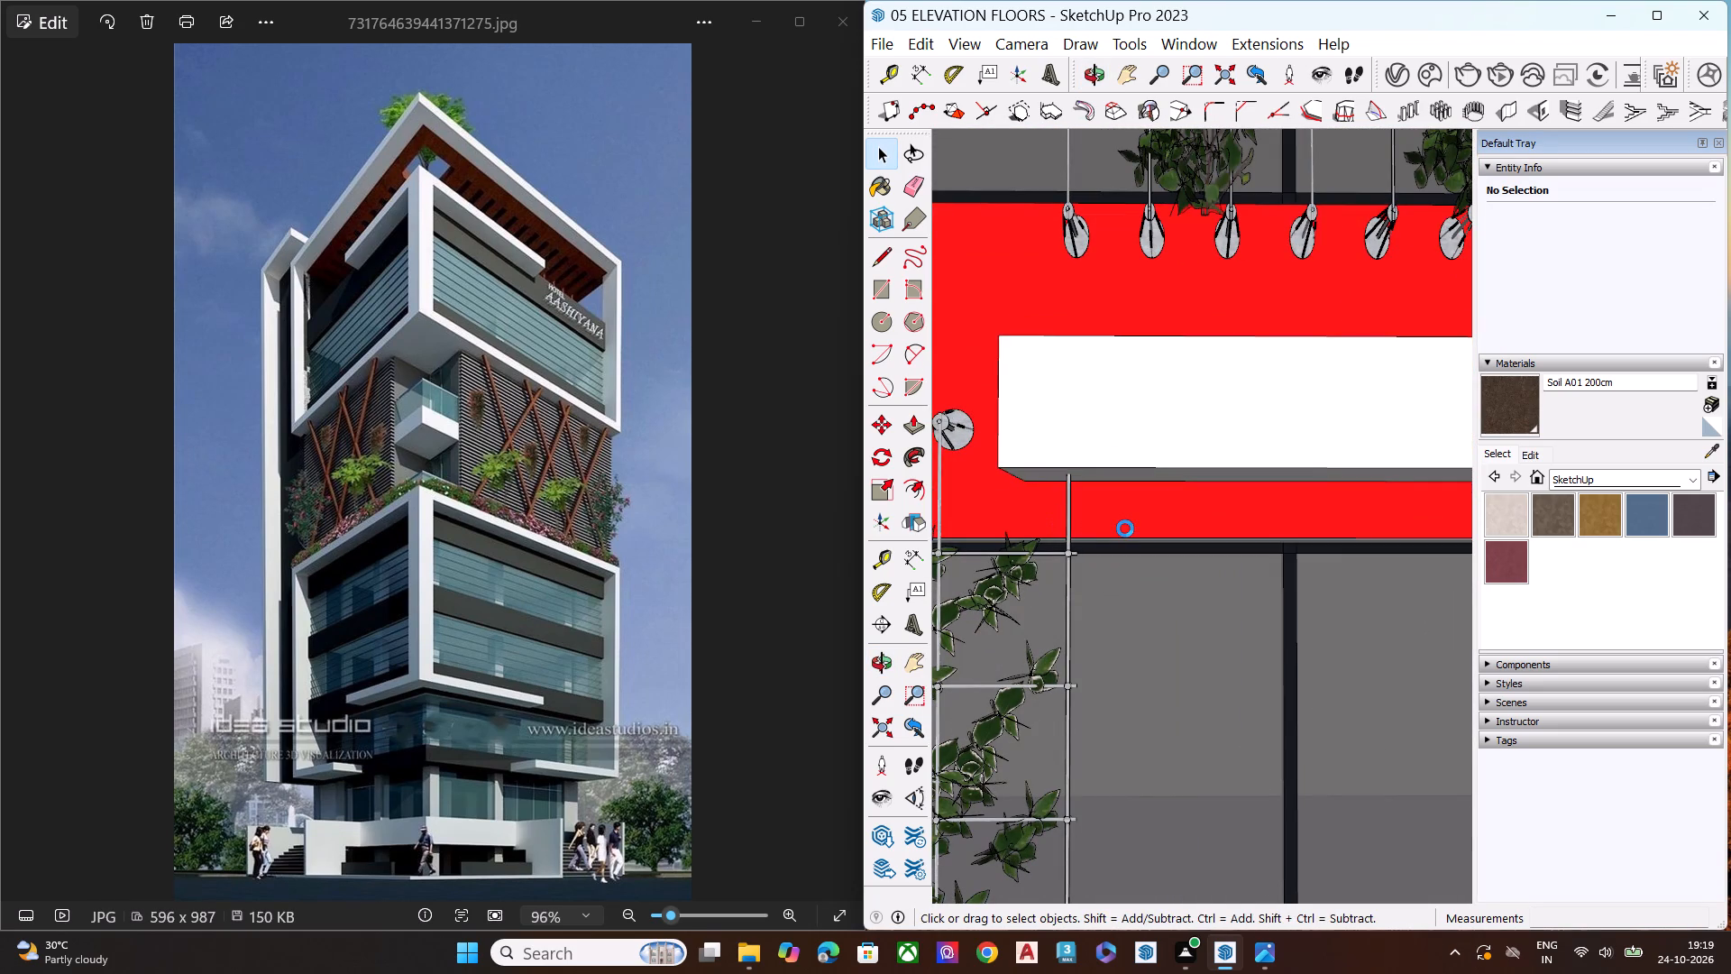
pyautogui.scroll(-7, 1122, 532)
pyautogui.scroll(1, 1122, 532)
pyautogui.click(1062, 552)
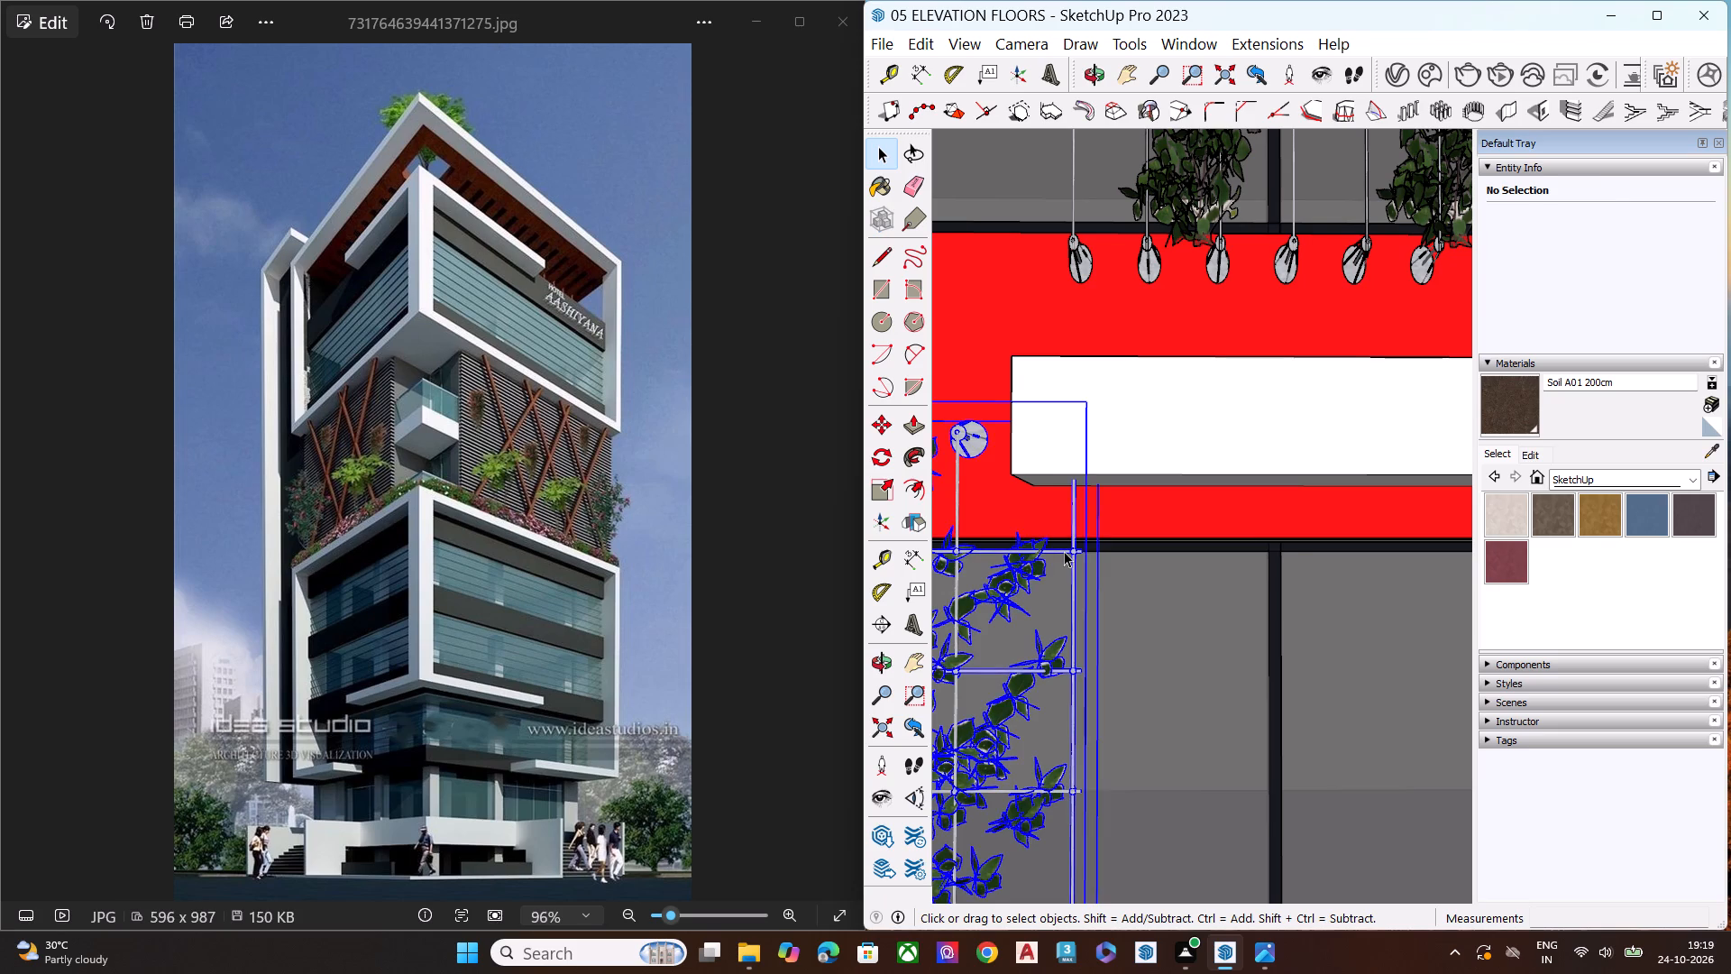
pyautogui.scroll(1, 1064, 551)
pyautogui.scroll(-1, 1064, 551)
pyautogui.scroll(1, 1064, 551)
pyautogui.press('m')
pyautogui.click(1075, 549)
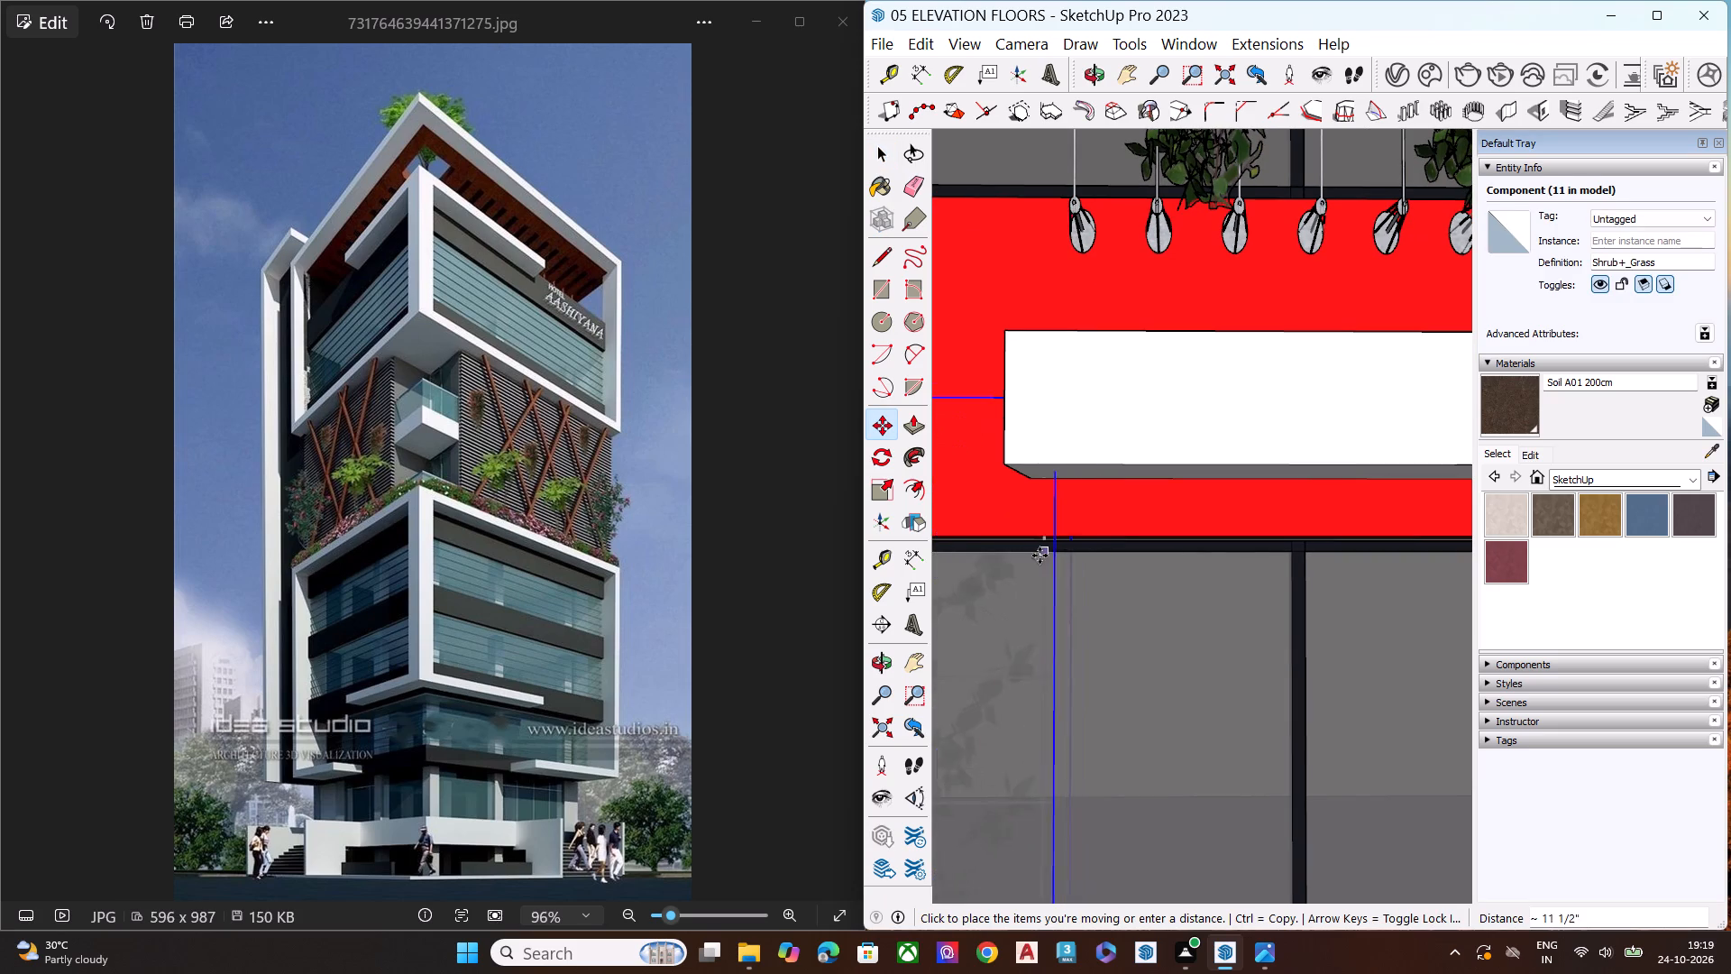
pyautogui.moveTo(998, 535); pyautogui.dragTo(1000, 579, button='middle')
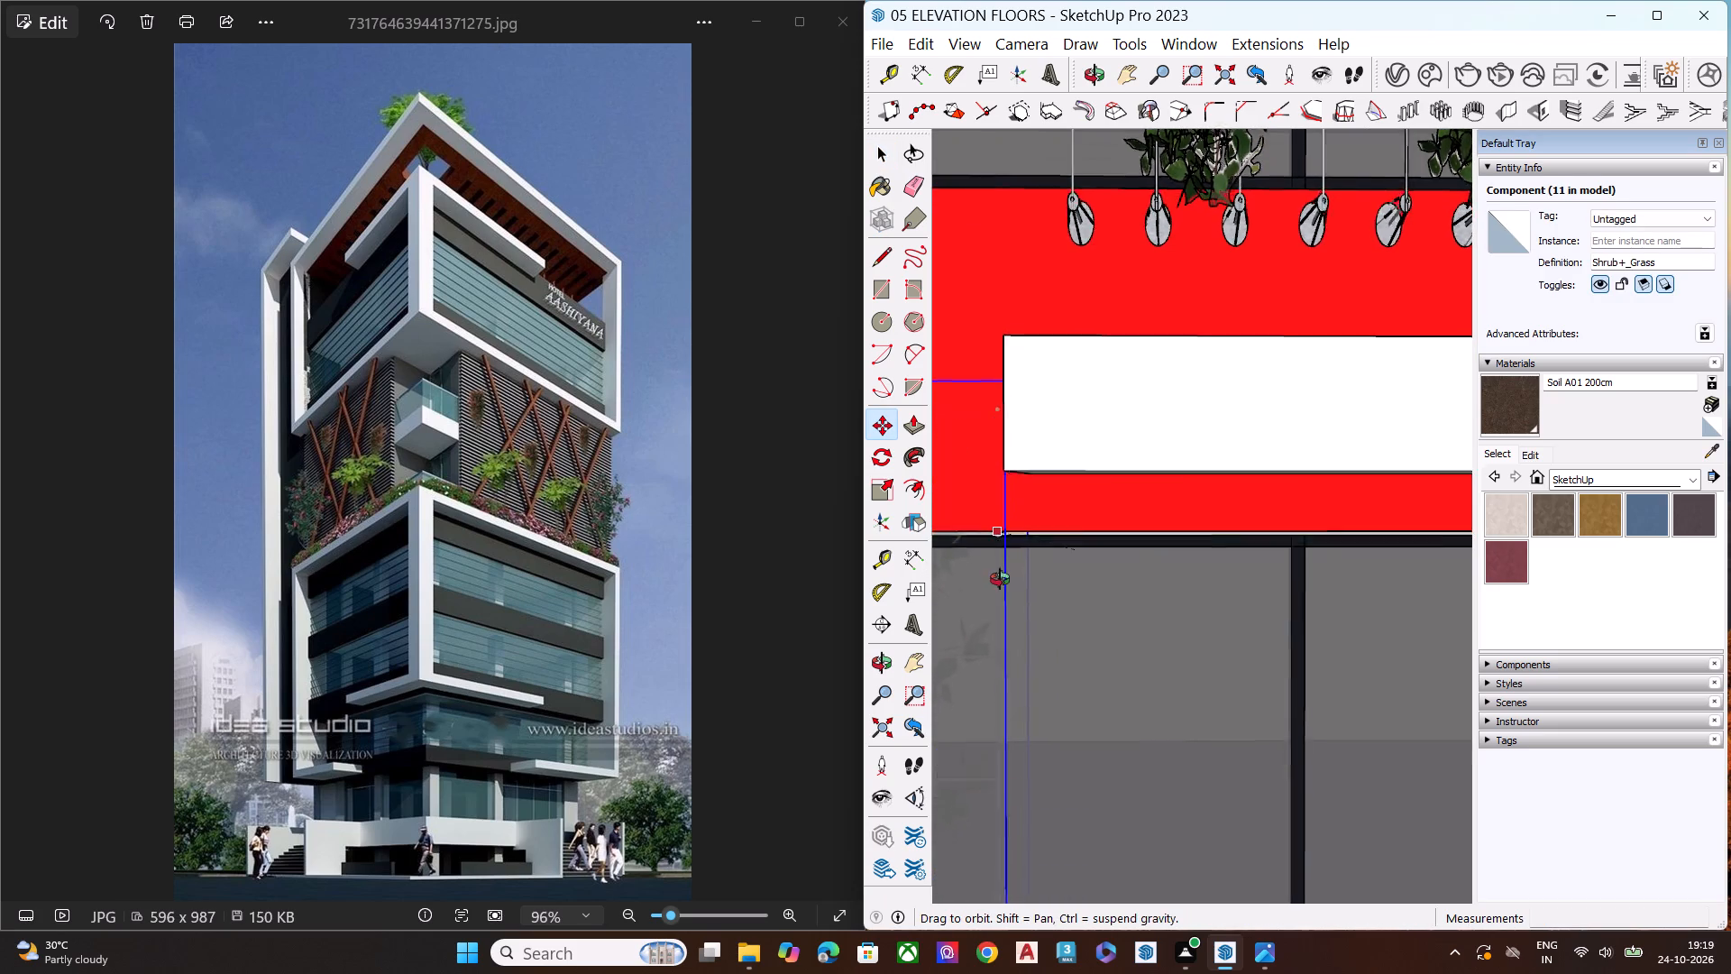
pyautogui.moveTo(1000, 579); pyautogui.dragTo(1042, 856, button='middle')
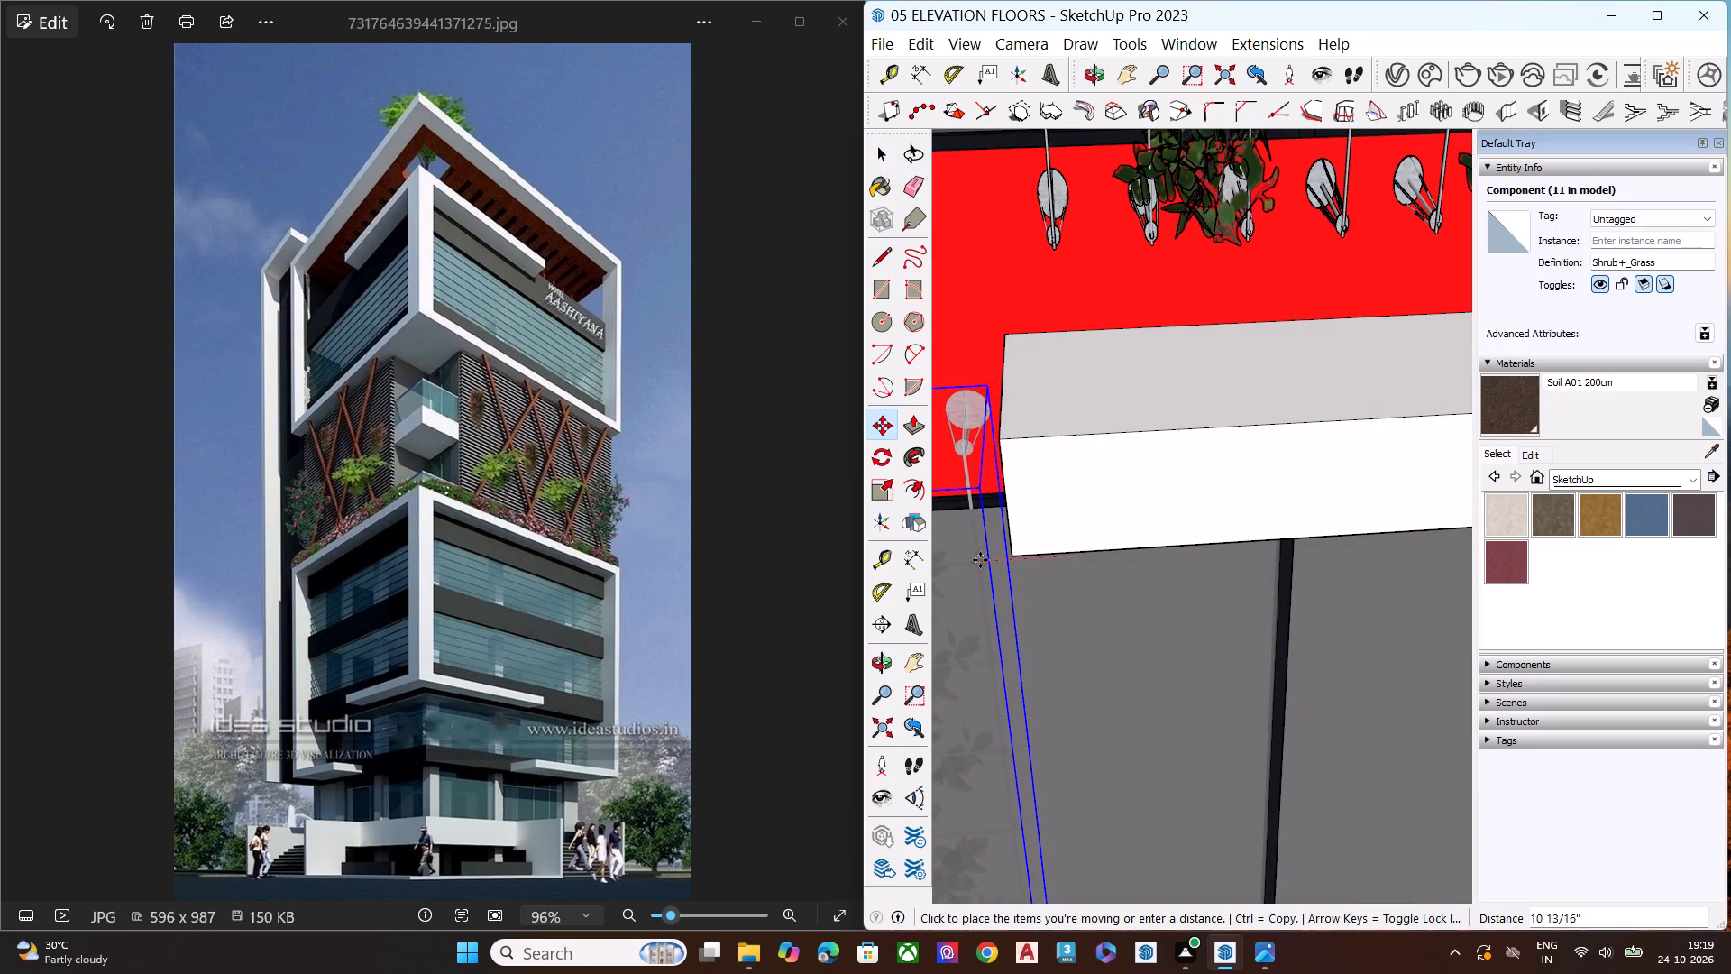
pyautogui.click(980, 560)
pyautogui.press('space')
# Draw a half-circle arc with about a 6 3/4" radius on this ledge's front face near its free end.
pyautogui.moveTo(1048, 492); pyautogui.dragTo(1045, 450, button='middle')
pyautogui.press('a')
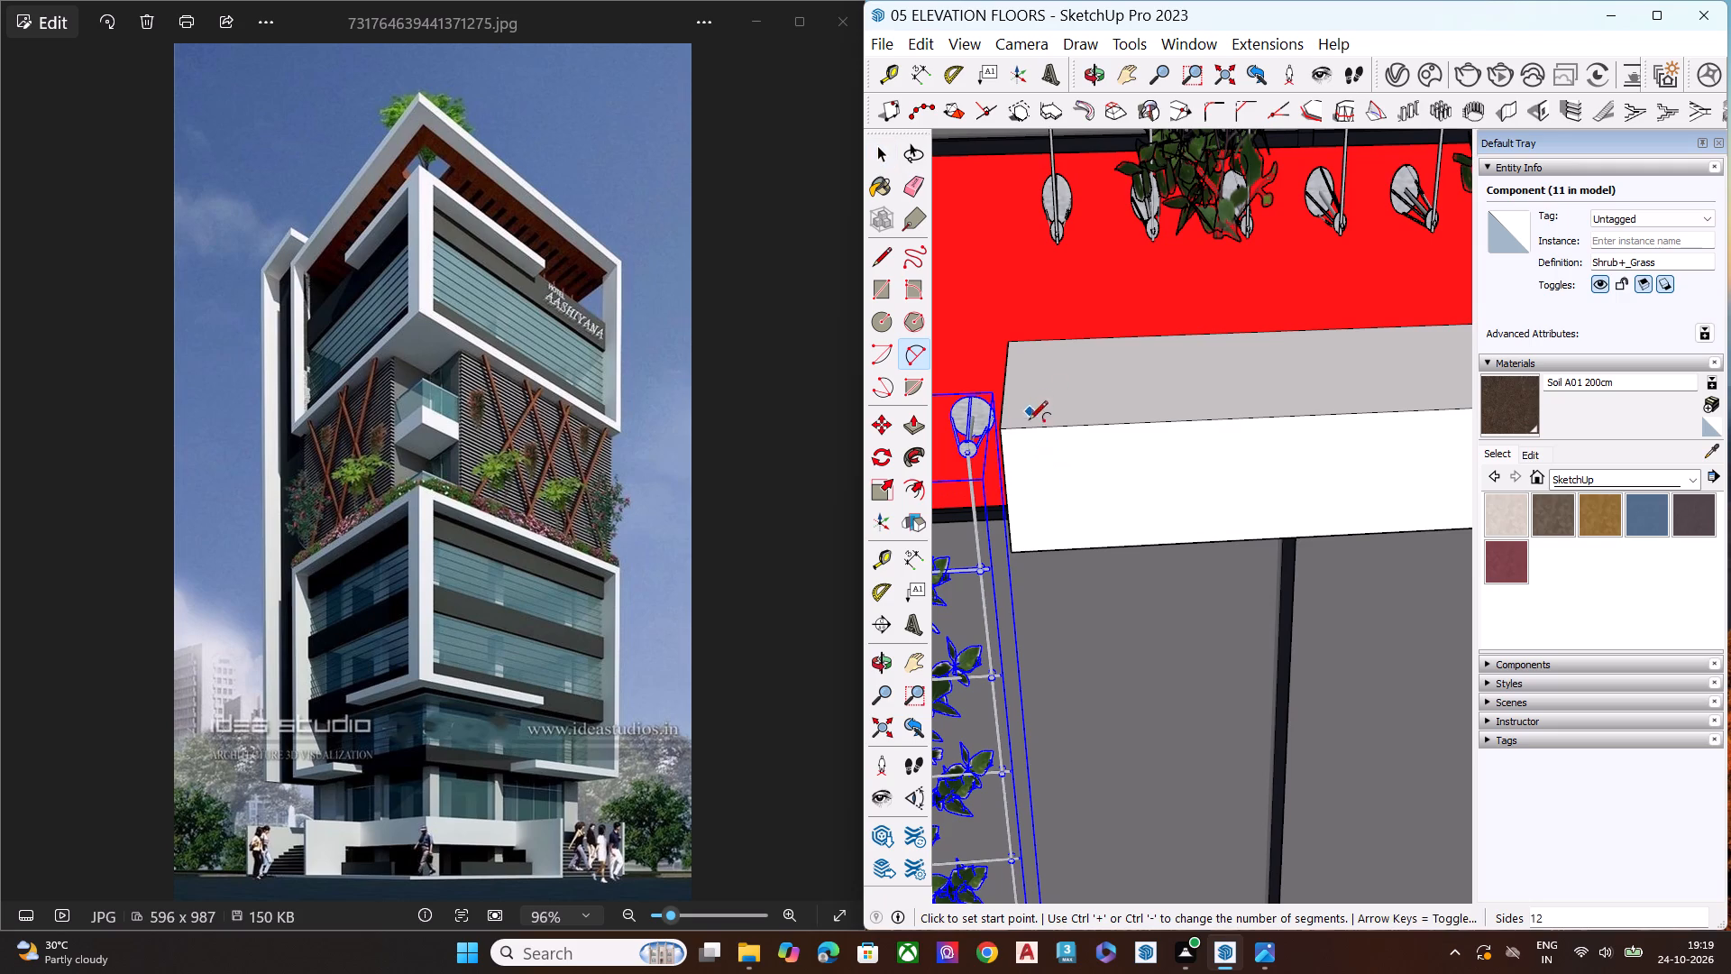
pyautogui.click(1092, 427)
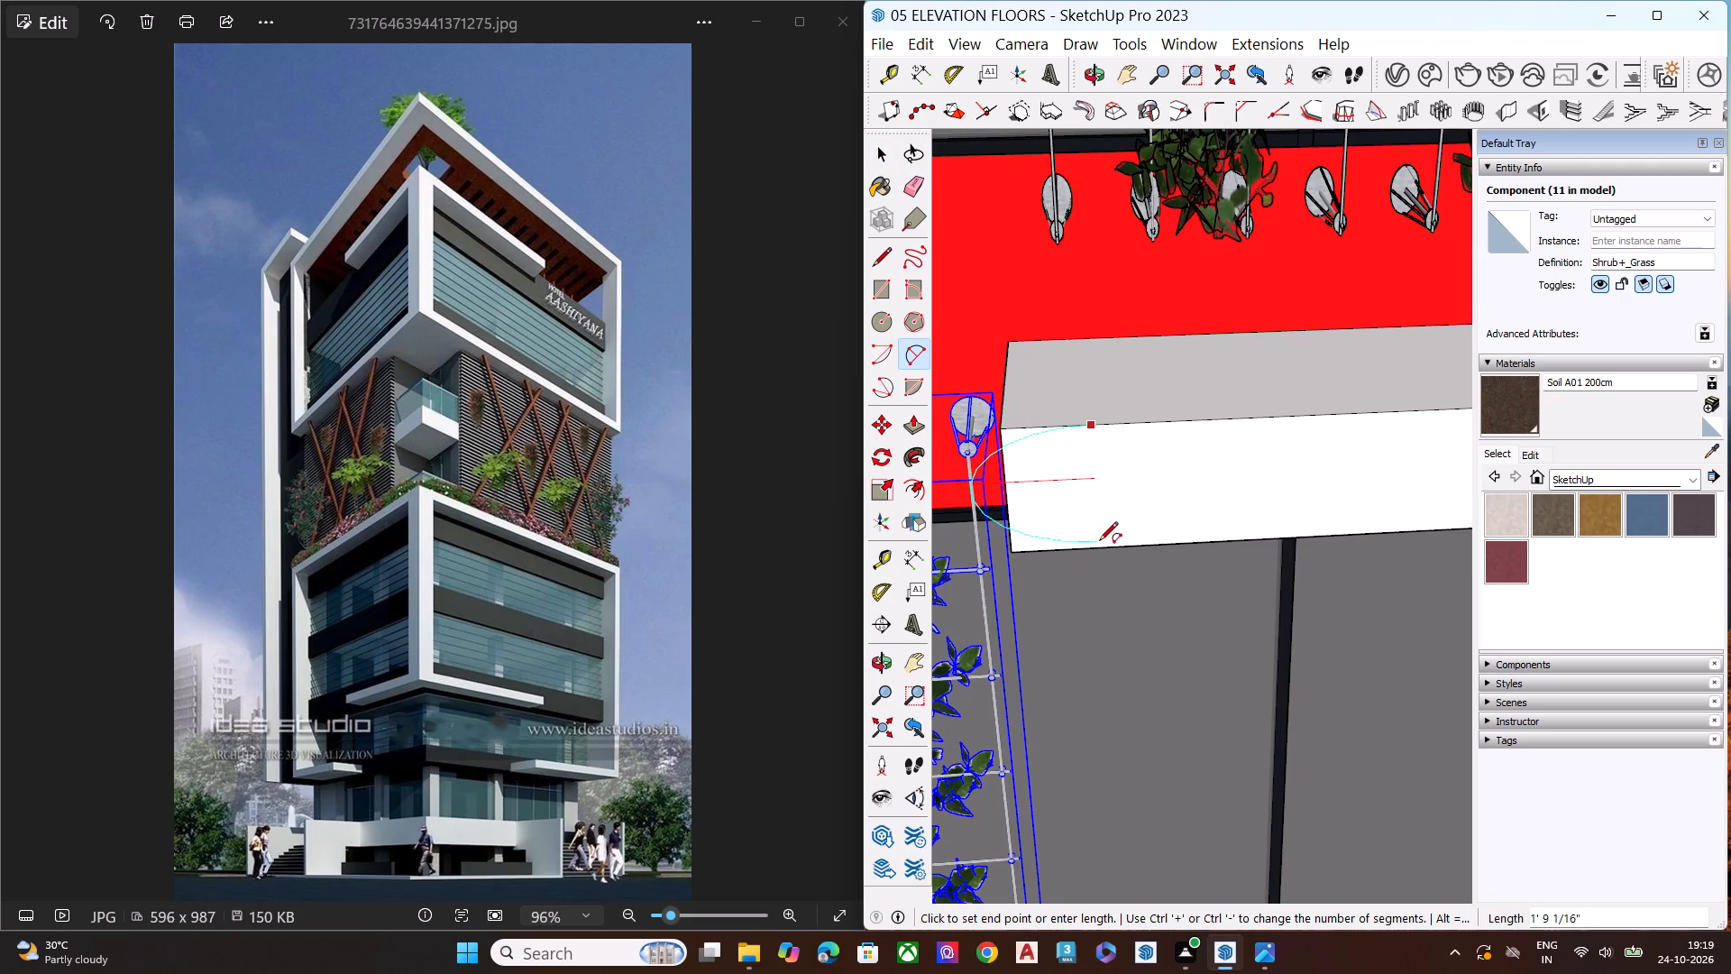
pyautogui.click(1098, 548)
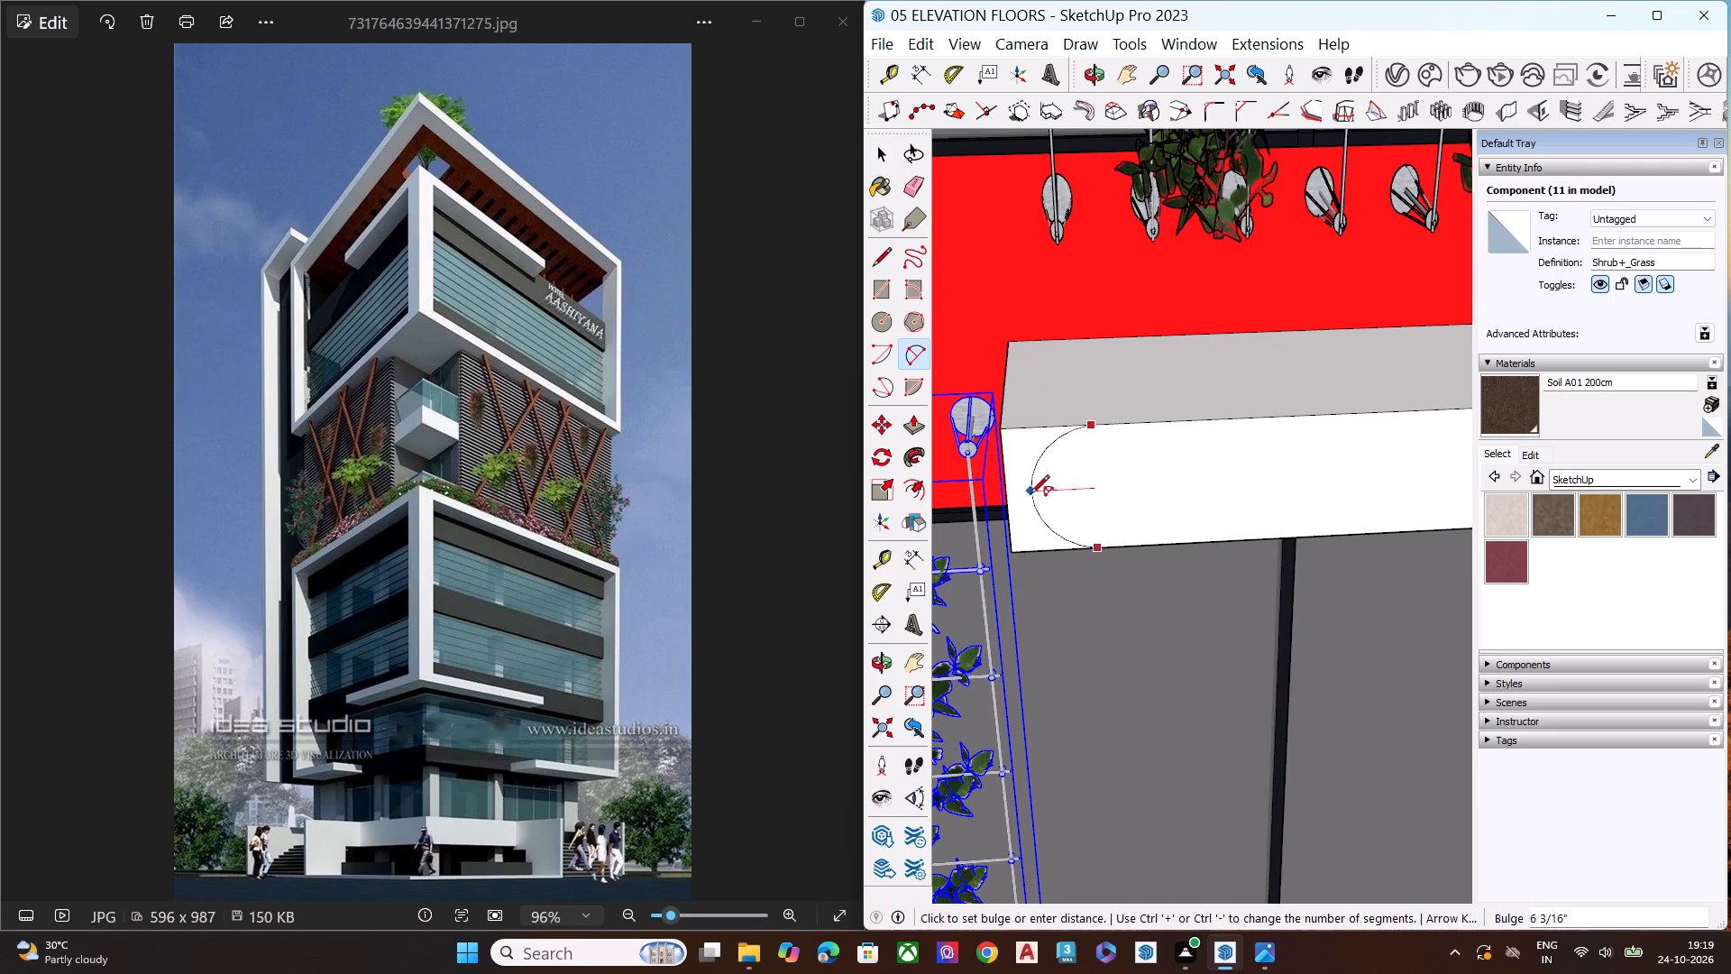
pyautogui.click(1021, 495)
pyautogui.press('space')
# Set the new ledge-end arc to 30 segments.
pyautogui.click(1012, 463)
pyautogui.click(1032, 458)
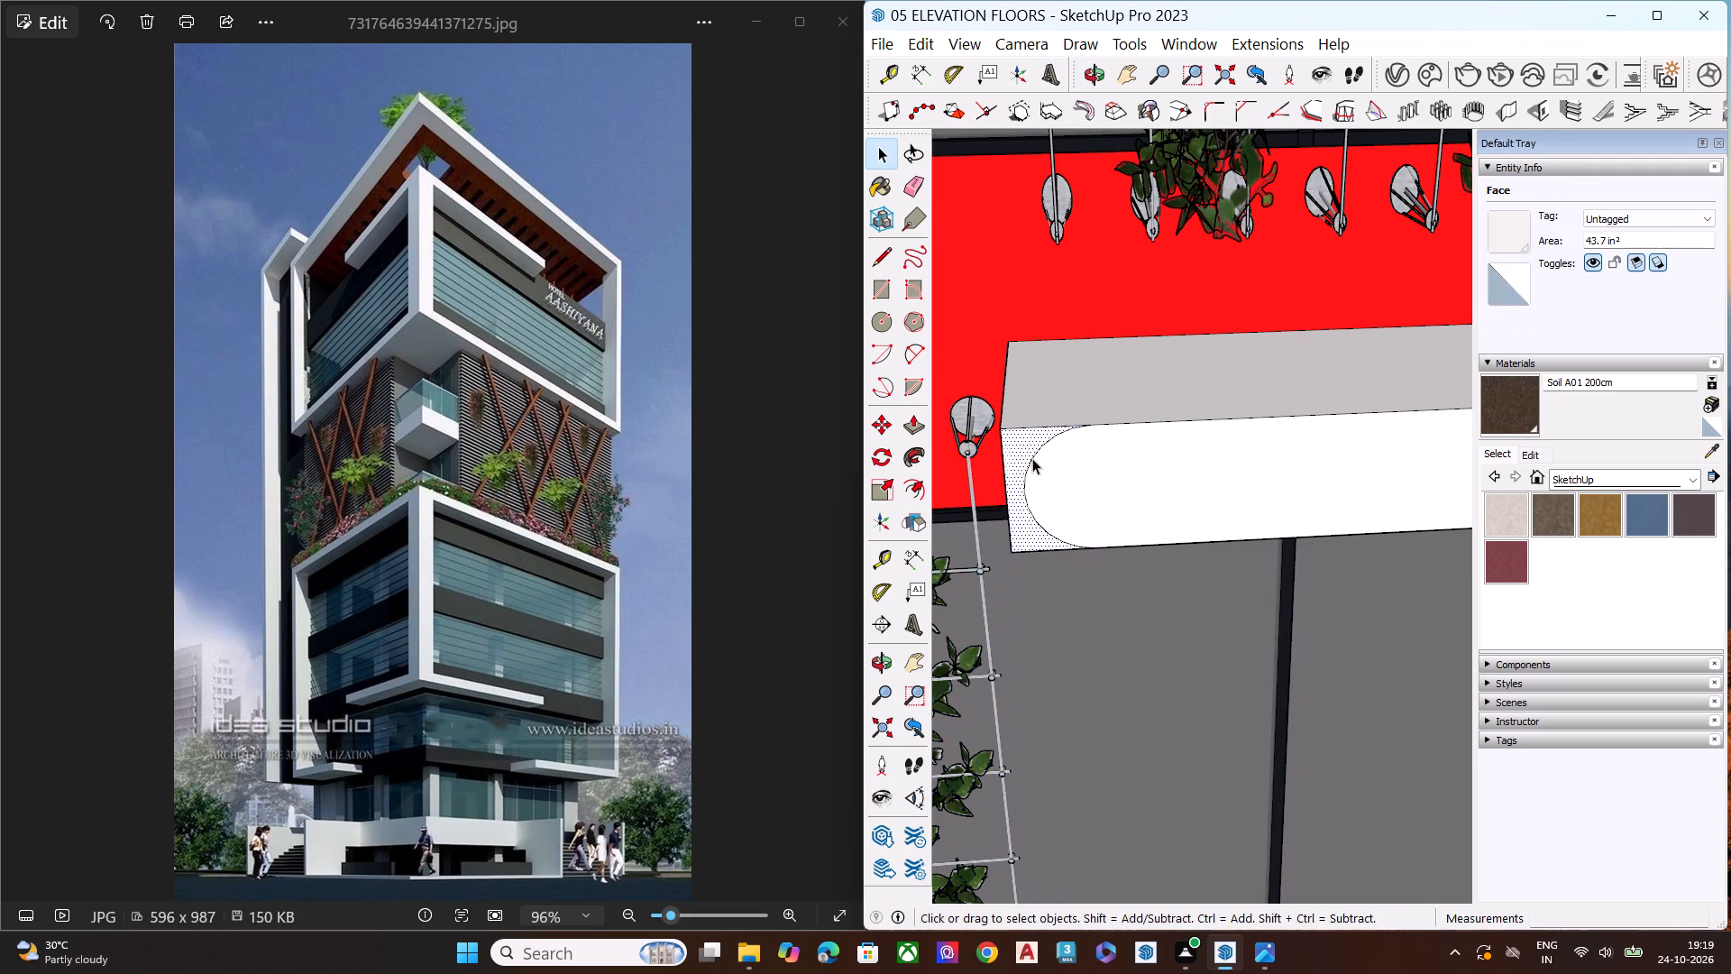
pyautogui.click(1640, 261)
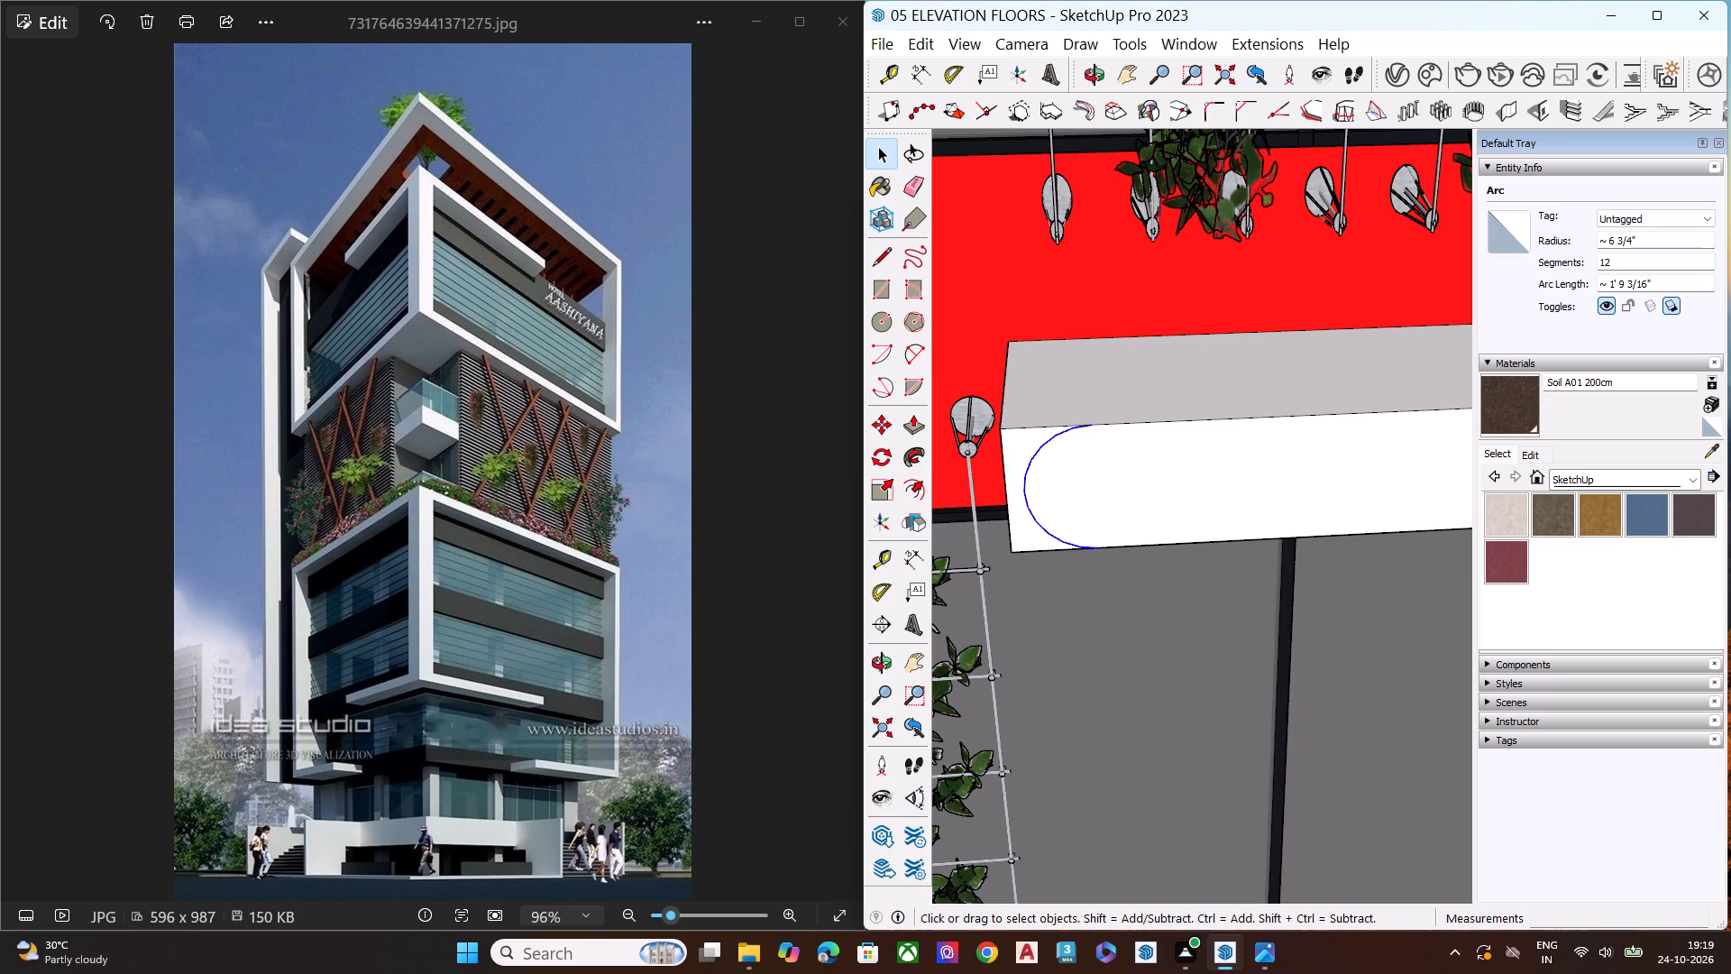
pyautogui.press('BackSpace')
pyautogui.press('BackSpace')
pyautogui.press('BackSpace')
pyautogui.write('30')
pyautogui.press('Return')
# Push/Pull the face outside the ledge-end arc back about 1' 9 1/2" through the ledge's depth.
pyautogui.click(1018, 454)
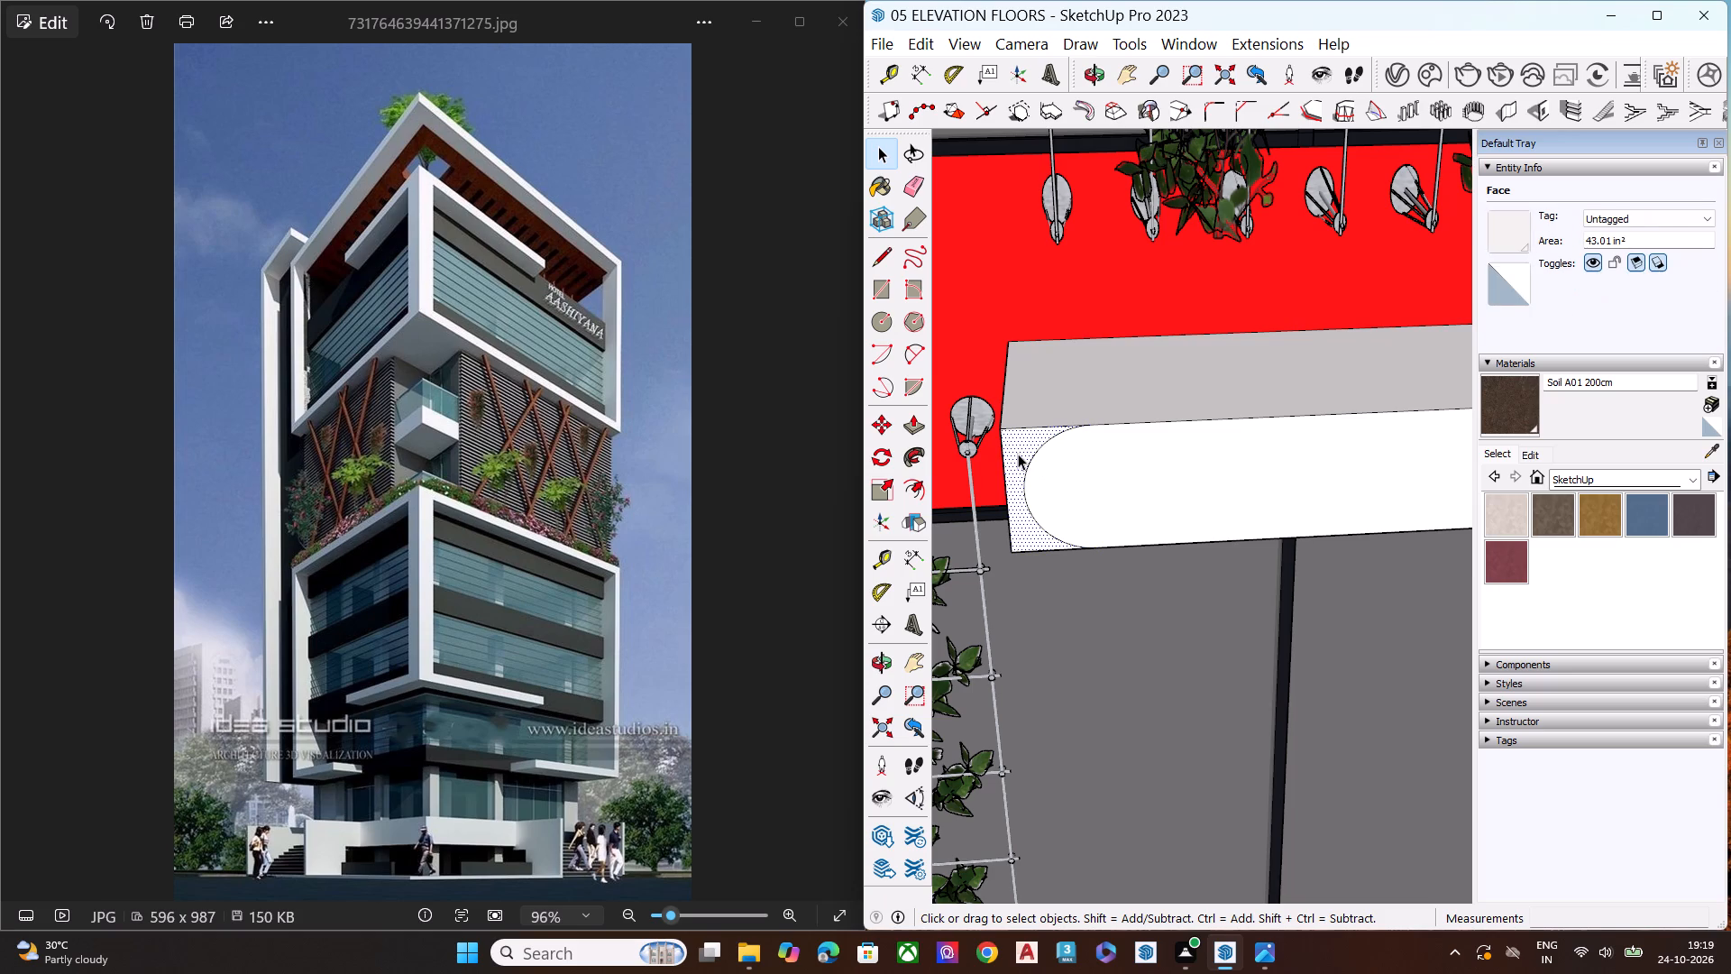
pyautogui.press('p')
pyautogui.click(1018, 453)
pyautogui.click(1012, 352)
pyautogui.press('space')
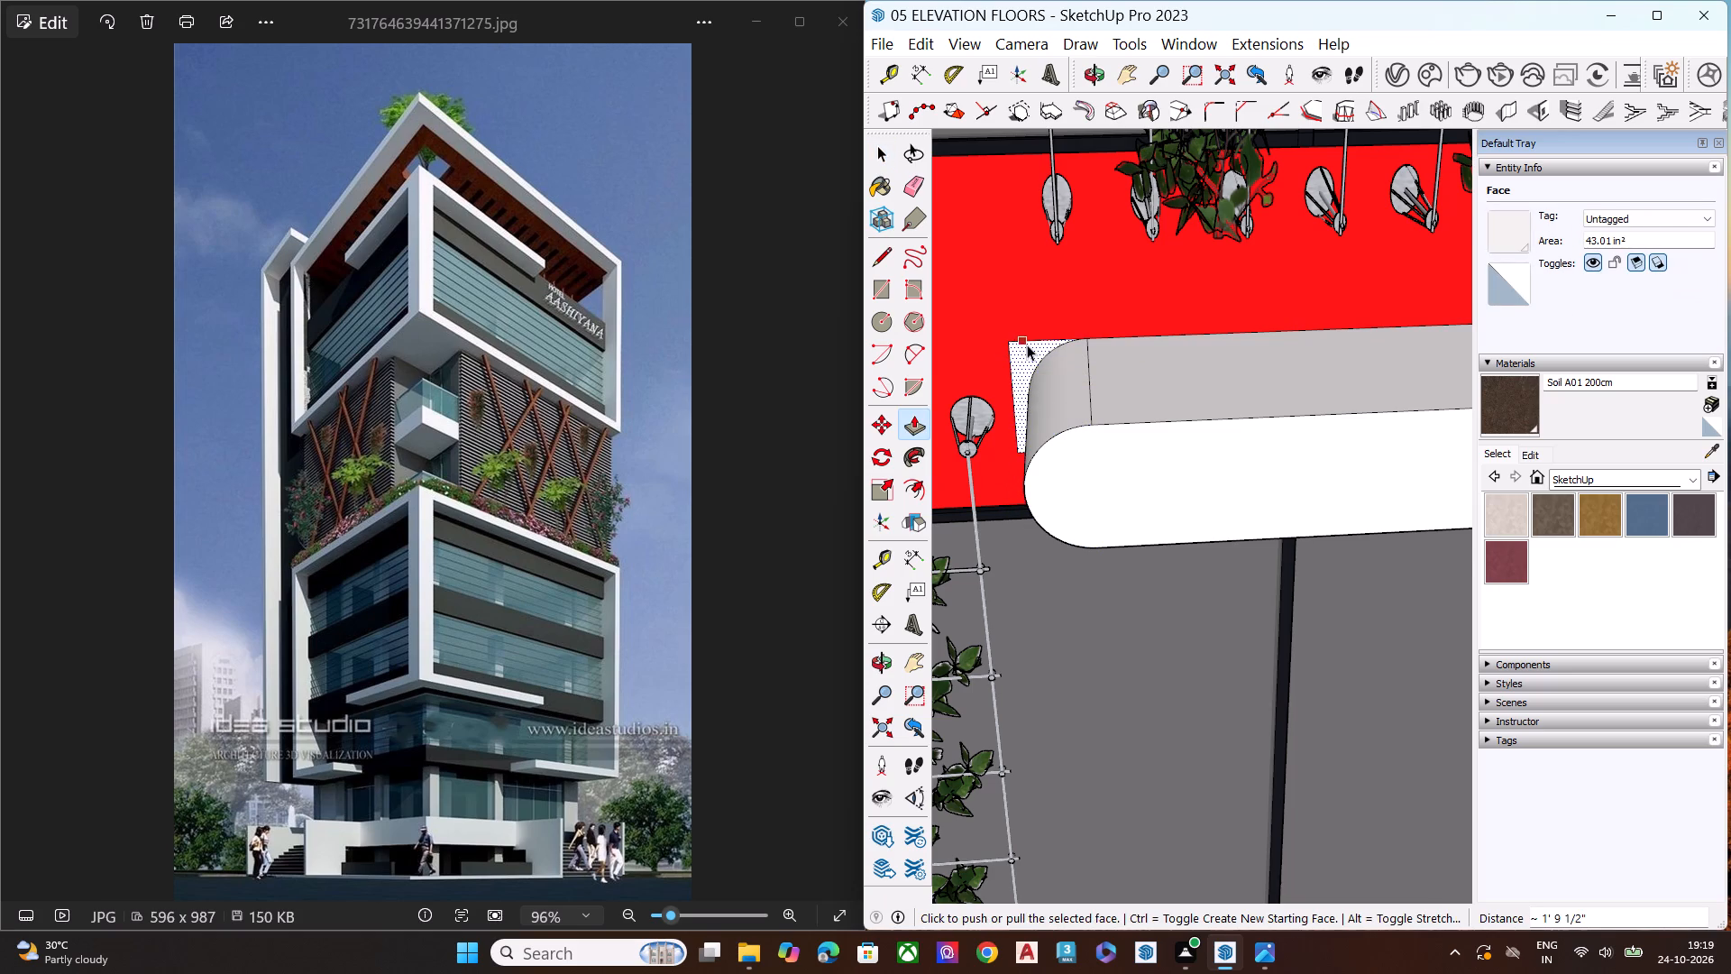
# Delete the leftover corner face and its remaining edges on the red band behind the rounded ledge end.
pyautogui.scroll(6, 1031, 343)
pyautogui.click(1039, 339)
pyautogui.press('Delete')
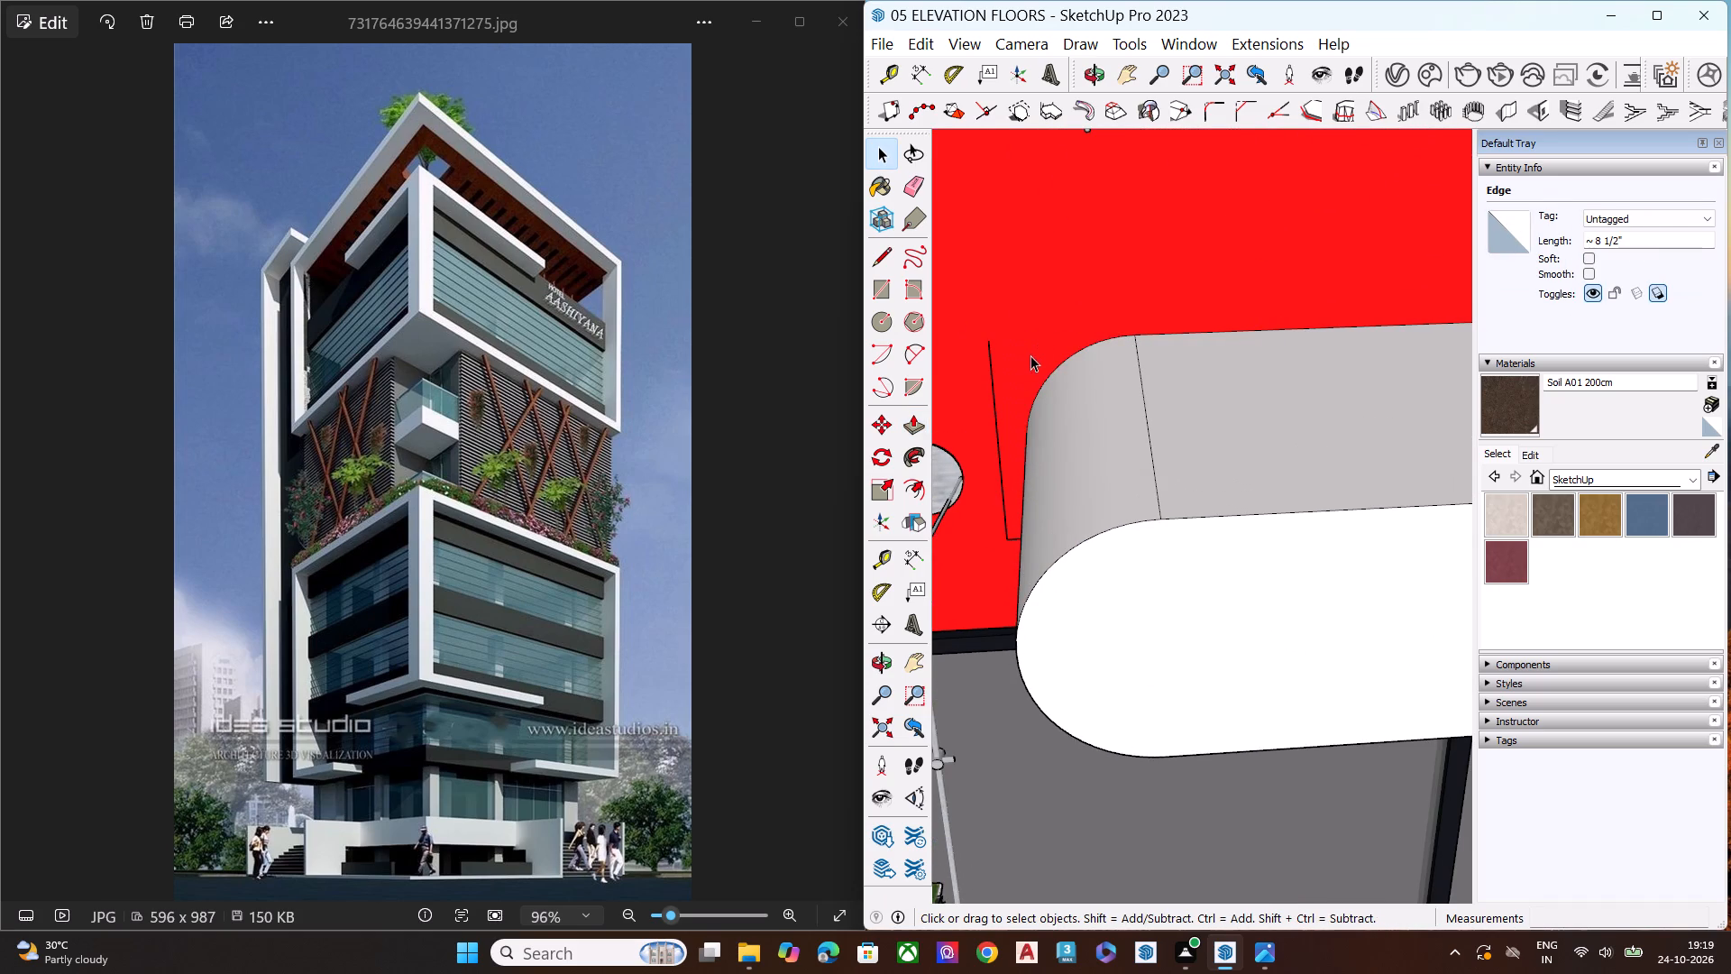
pyautogui.click(993, 391)
pyautogui.press('Delete')
pyautogui.click(1010, 540)
pyautogui.press('Delete')
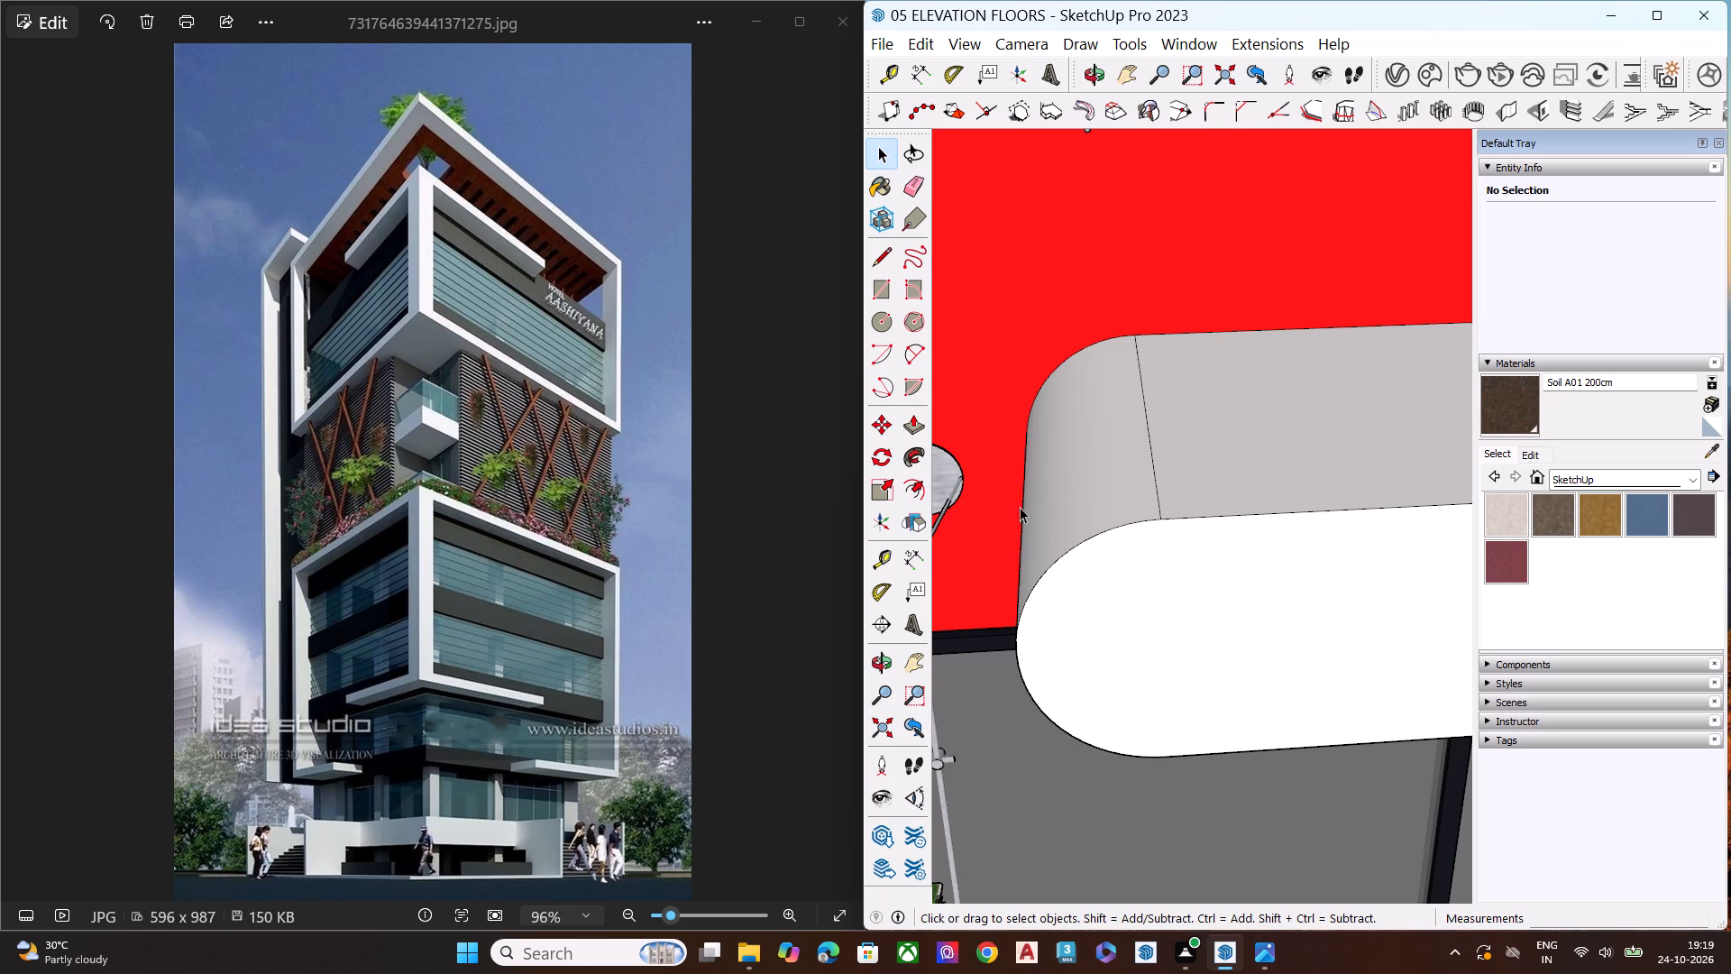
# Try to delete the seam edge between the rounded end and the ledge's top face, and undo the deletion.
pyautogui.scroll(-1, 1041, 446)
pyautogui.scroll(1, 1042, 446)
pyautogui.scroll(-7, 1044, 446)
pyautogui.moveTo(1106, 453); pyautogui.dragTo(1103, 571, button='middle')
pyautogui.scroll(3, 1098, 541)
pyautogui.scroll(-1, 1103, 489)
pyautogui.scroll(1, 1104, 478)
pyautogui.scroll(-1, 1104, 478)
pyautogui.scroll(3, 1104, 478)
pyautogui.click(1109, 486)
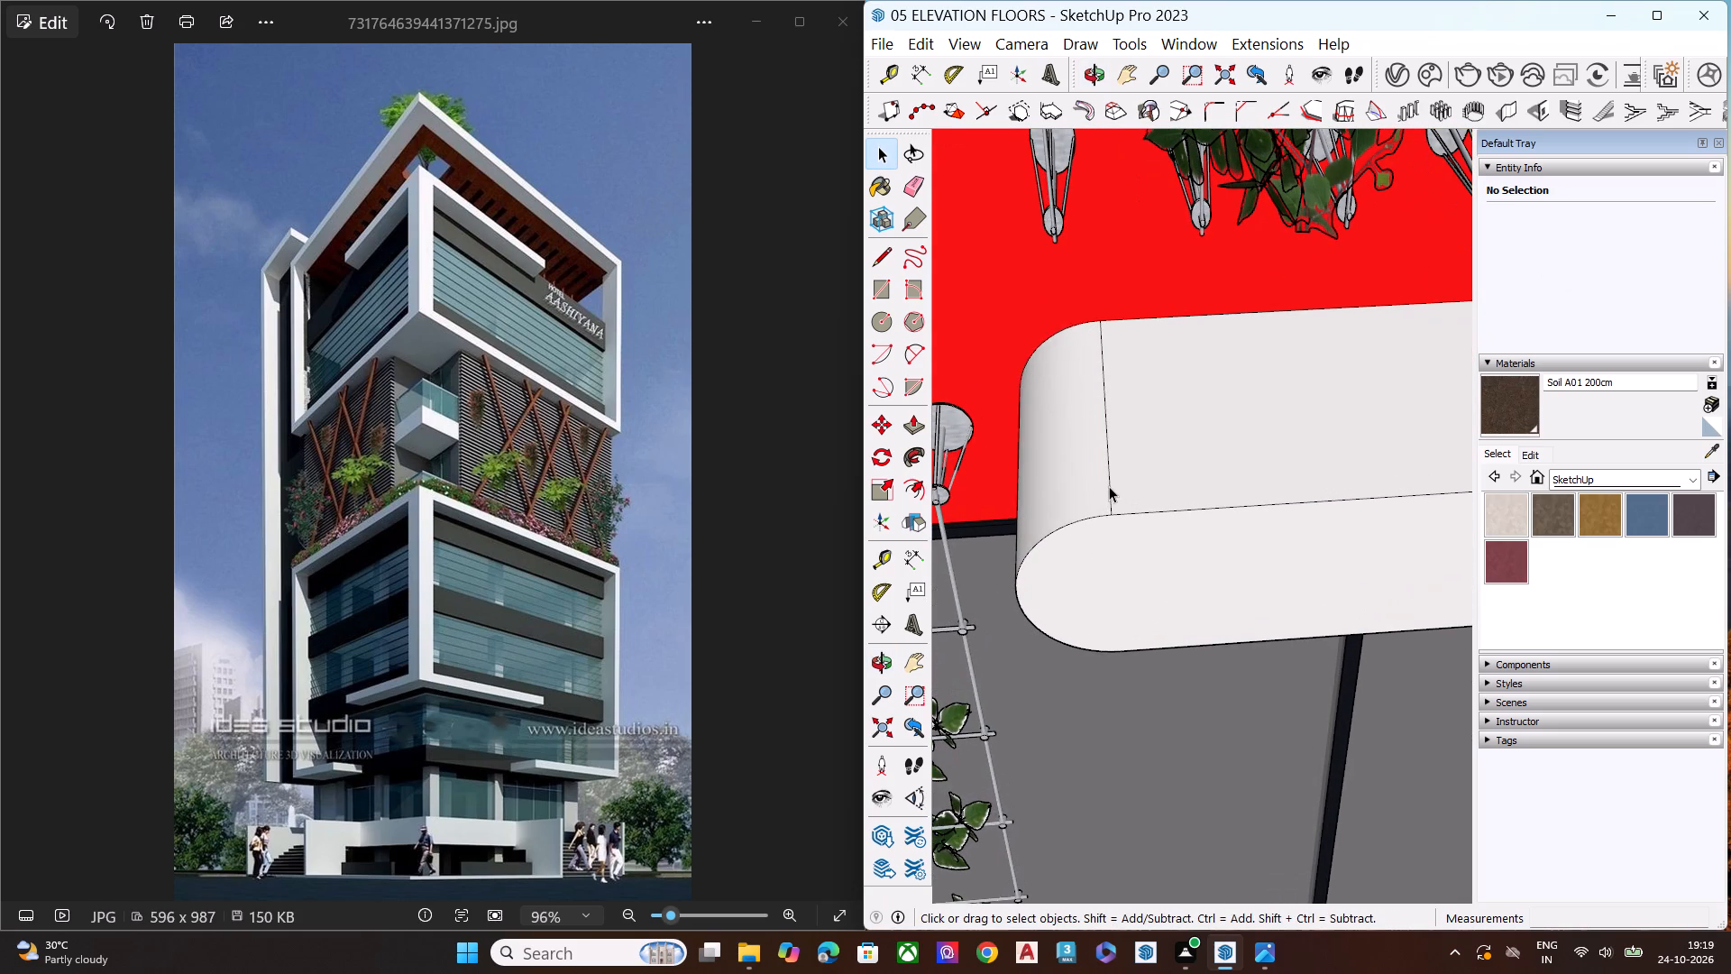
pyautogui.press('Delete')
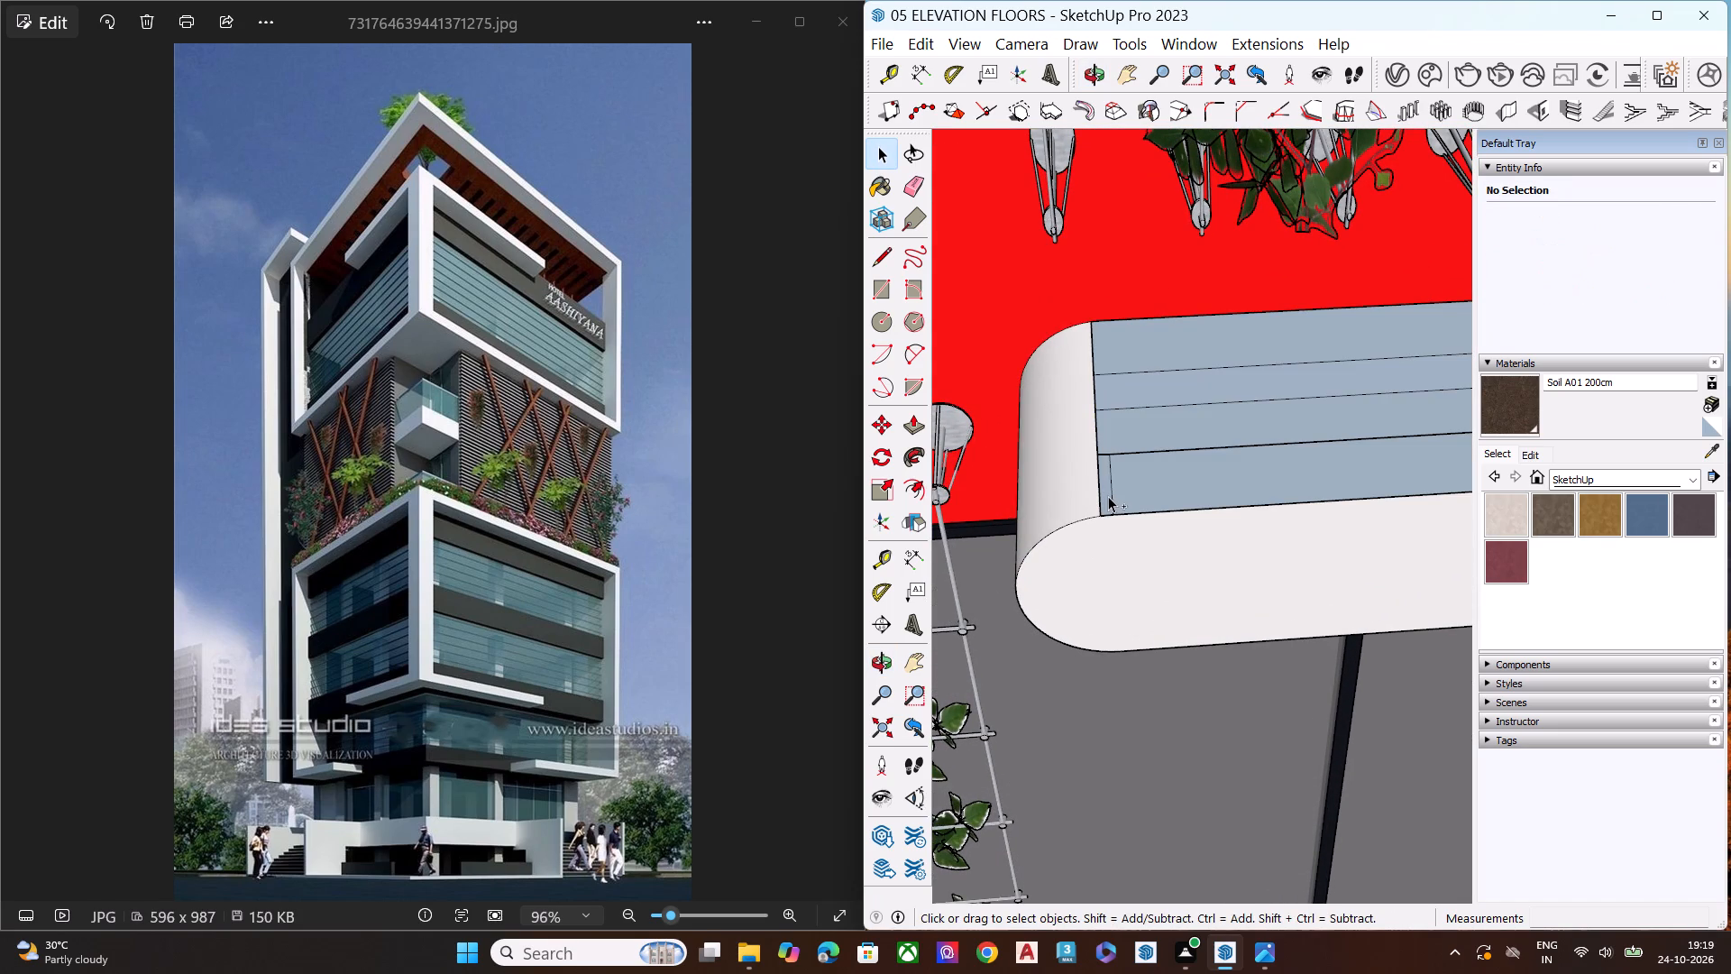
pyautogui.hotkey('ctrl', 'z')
# Soften the seam edges where the rounded end meets the ledge's top and underside, using the Eraser's soften mode.
pyautogui.press('e')
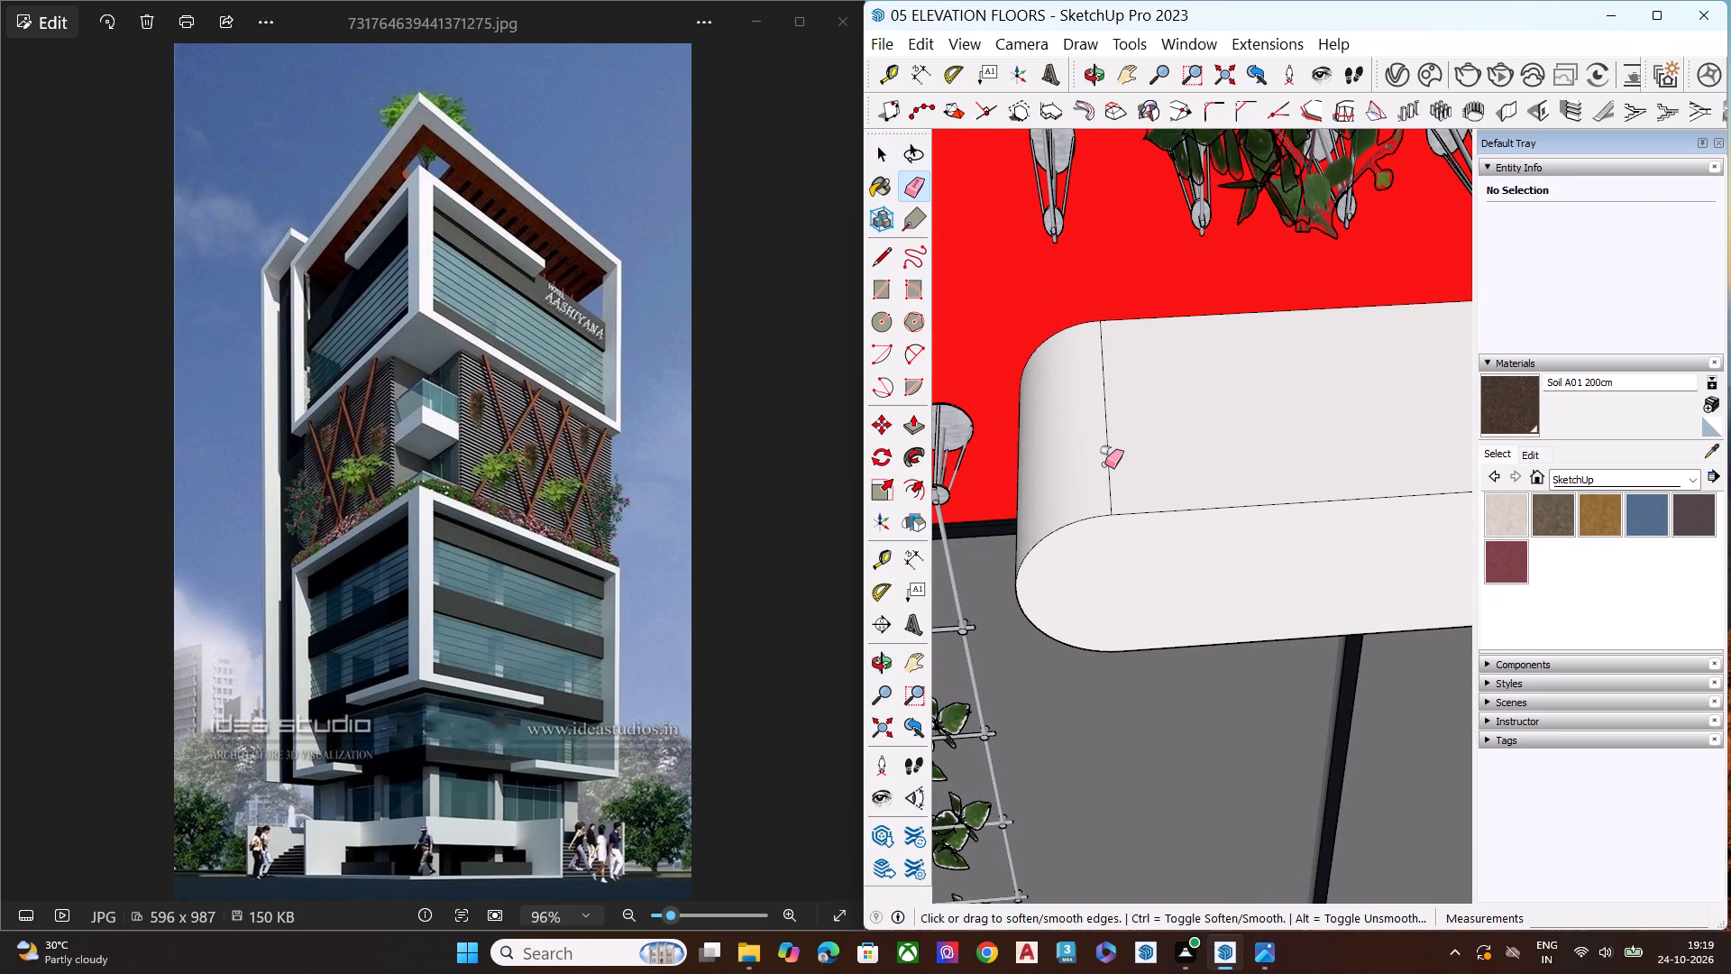
pyautogui.click(1109, 461)
pyautogui.scroll(-3, 1099, 492)
pyautogui.scroll(1, 1099, 504)
pyautogui.scroll(-3, 1099, 508)
pyautogui.moveTo(1159, 565); pyautogui.dragTo(1063, 17, button='middle')
pyautogui.moveTo(1153, 445); pyautogui.dragTo(1153, 220, button='middle')
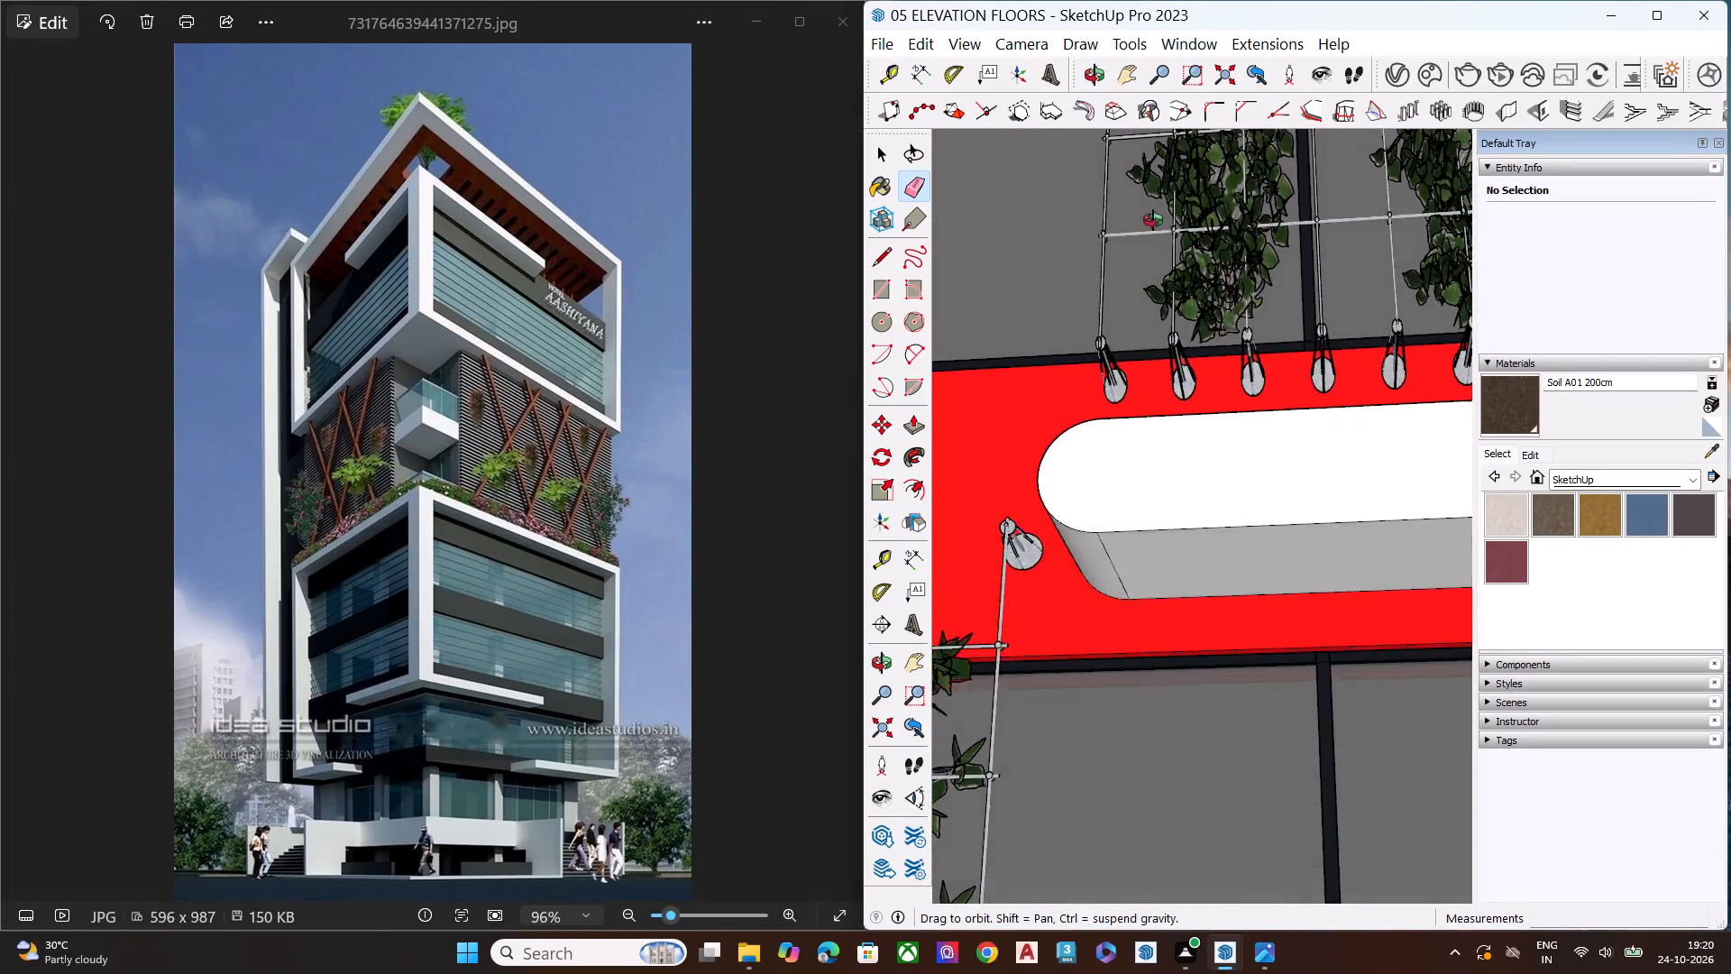
pyautogui.moveTo(1153, 220); pyautogui.dragTo(1153, 160, button='middle')
pyautogui.scroll(2, 1150, 400)
pyautogui.scroll(-1, 1131, 497)
pyautogui.scroll(2, 1131, 497)
pyautogui.scroll(-2, 1131, 497)
pyautogui.scroll(2, 1131, 498)
pyautogui.click(1093, 525)
pyautogui.press('space')
# Examine the rounded ledge end and compare the front and side facades across the whole elevation.
pyautogui.scroll(-8, 1052, 492)
pyautogui.scroll(2, 1113, 454)
pyautogui.scroll(-6, 1114, 454)
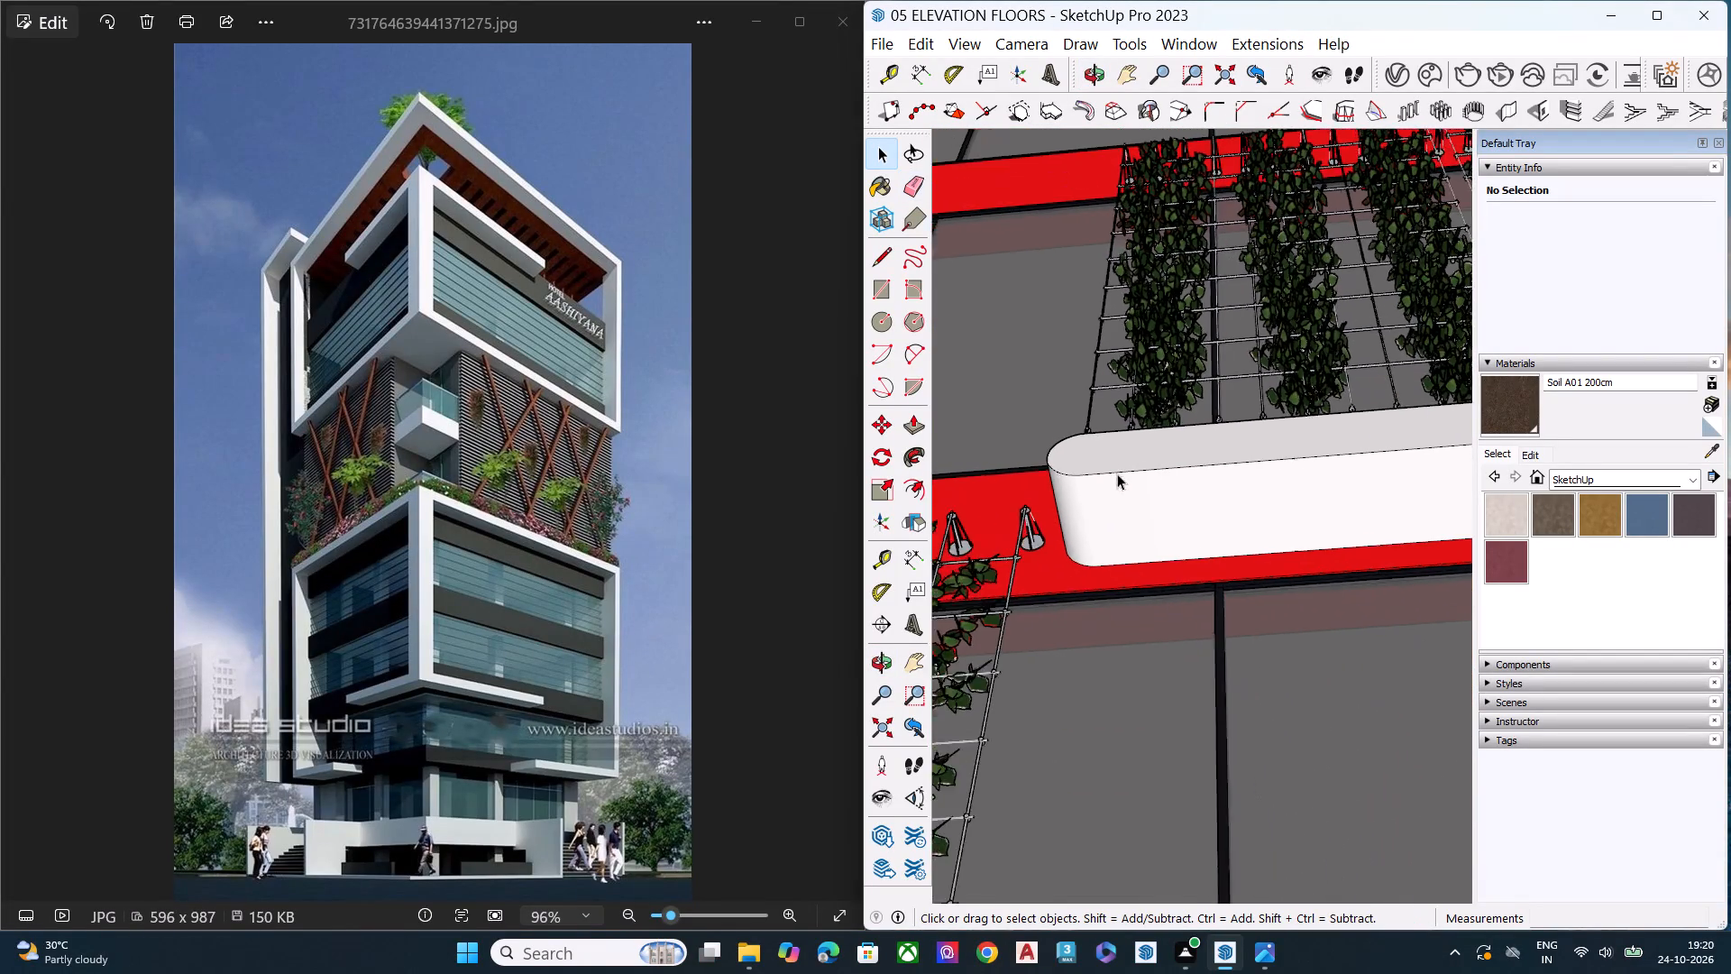
pyautogui.scroll(-1, 1131, 441)
pyautogui.moveTo(1131, 455); pyautogui.dragTo(1133, 719, button='middle')
pyautogui.scroll(-5, 1160, 444)
pyautogui.scroll(1, 1147, 483)
pyautogui.scroll(-18, 1146, 484)
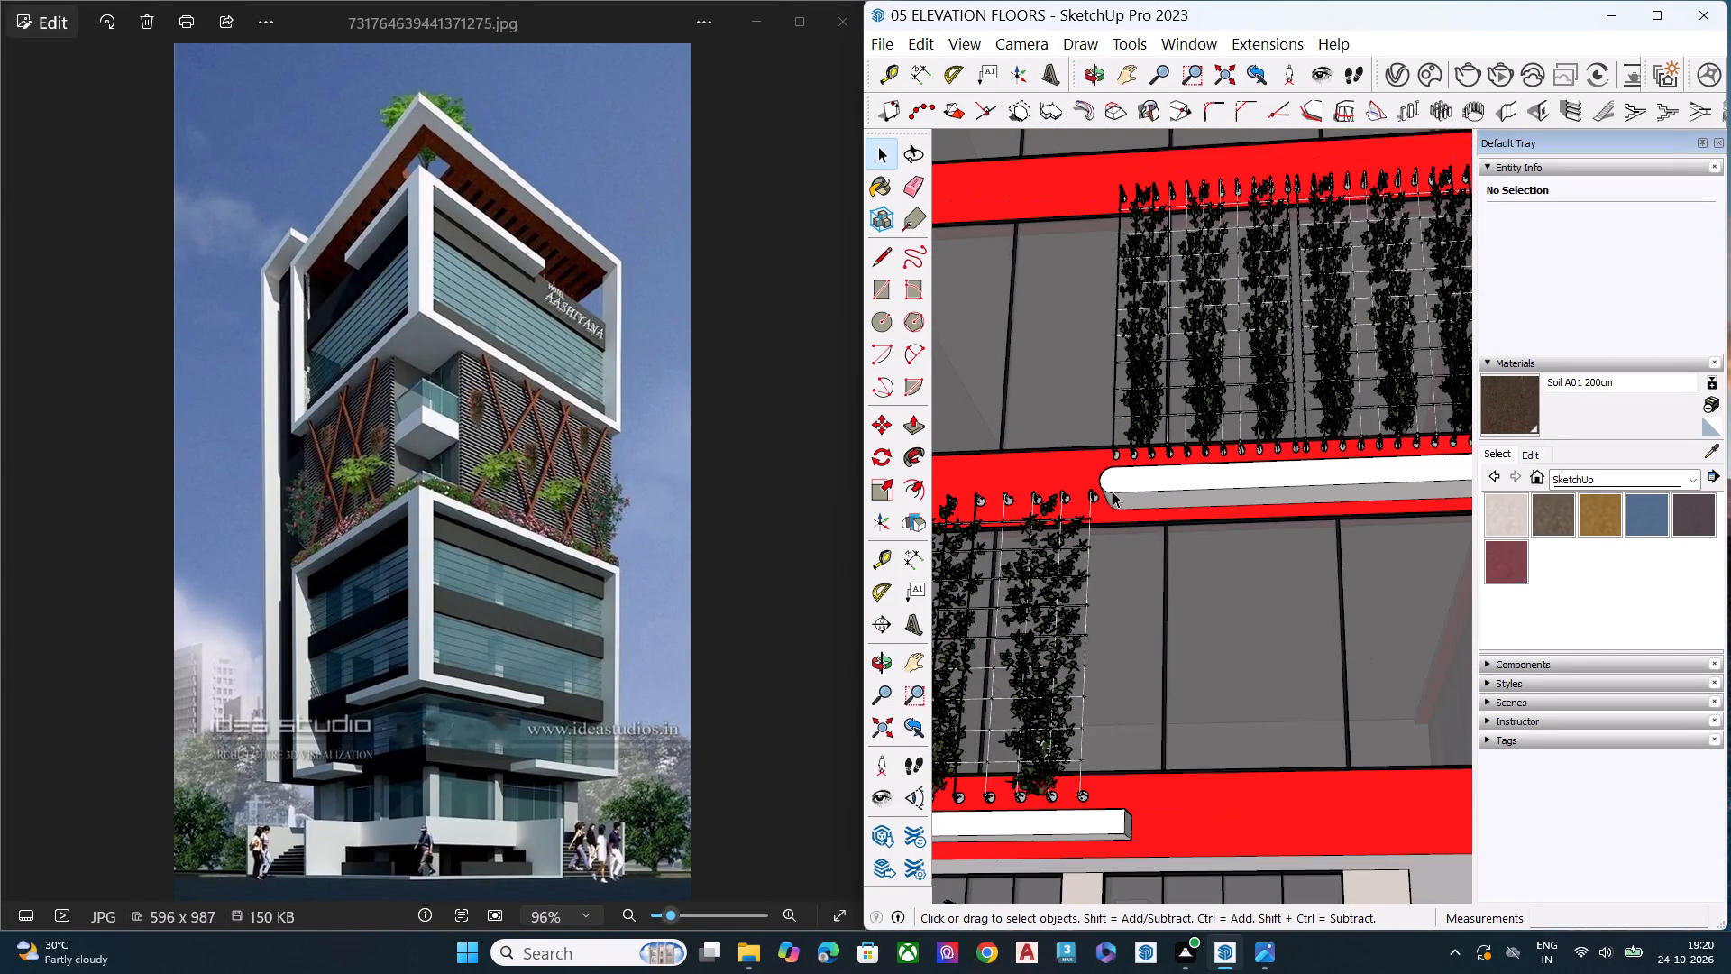
pyautogui.scroll(-14, 1113, 492)
pyautogui.moveTo(1216, 543); pyautogui.dragTo(1238, 620, button='middle')
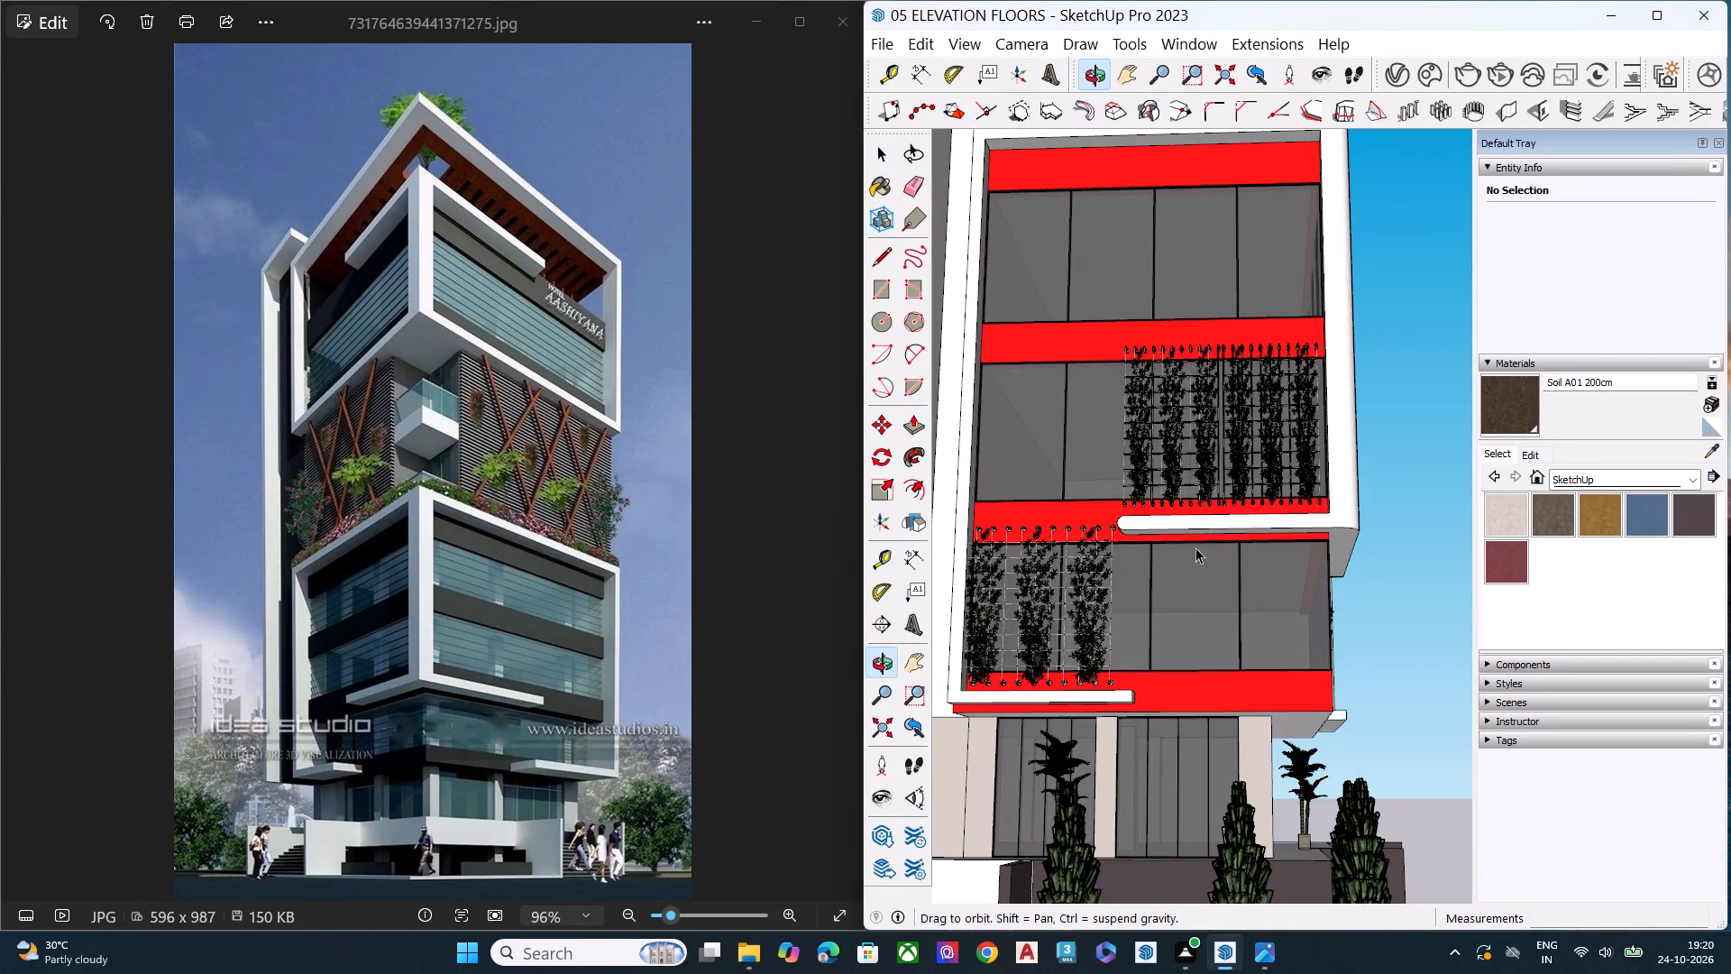
pyautogui.scroll(-5, 1195, 547)
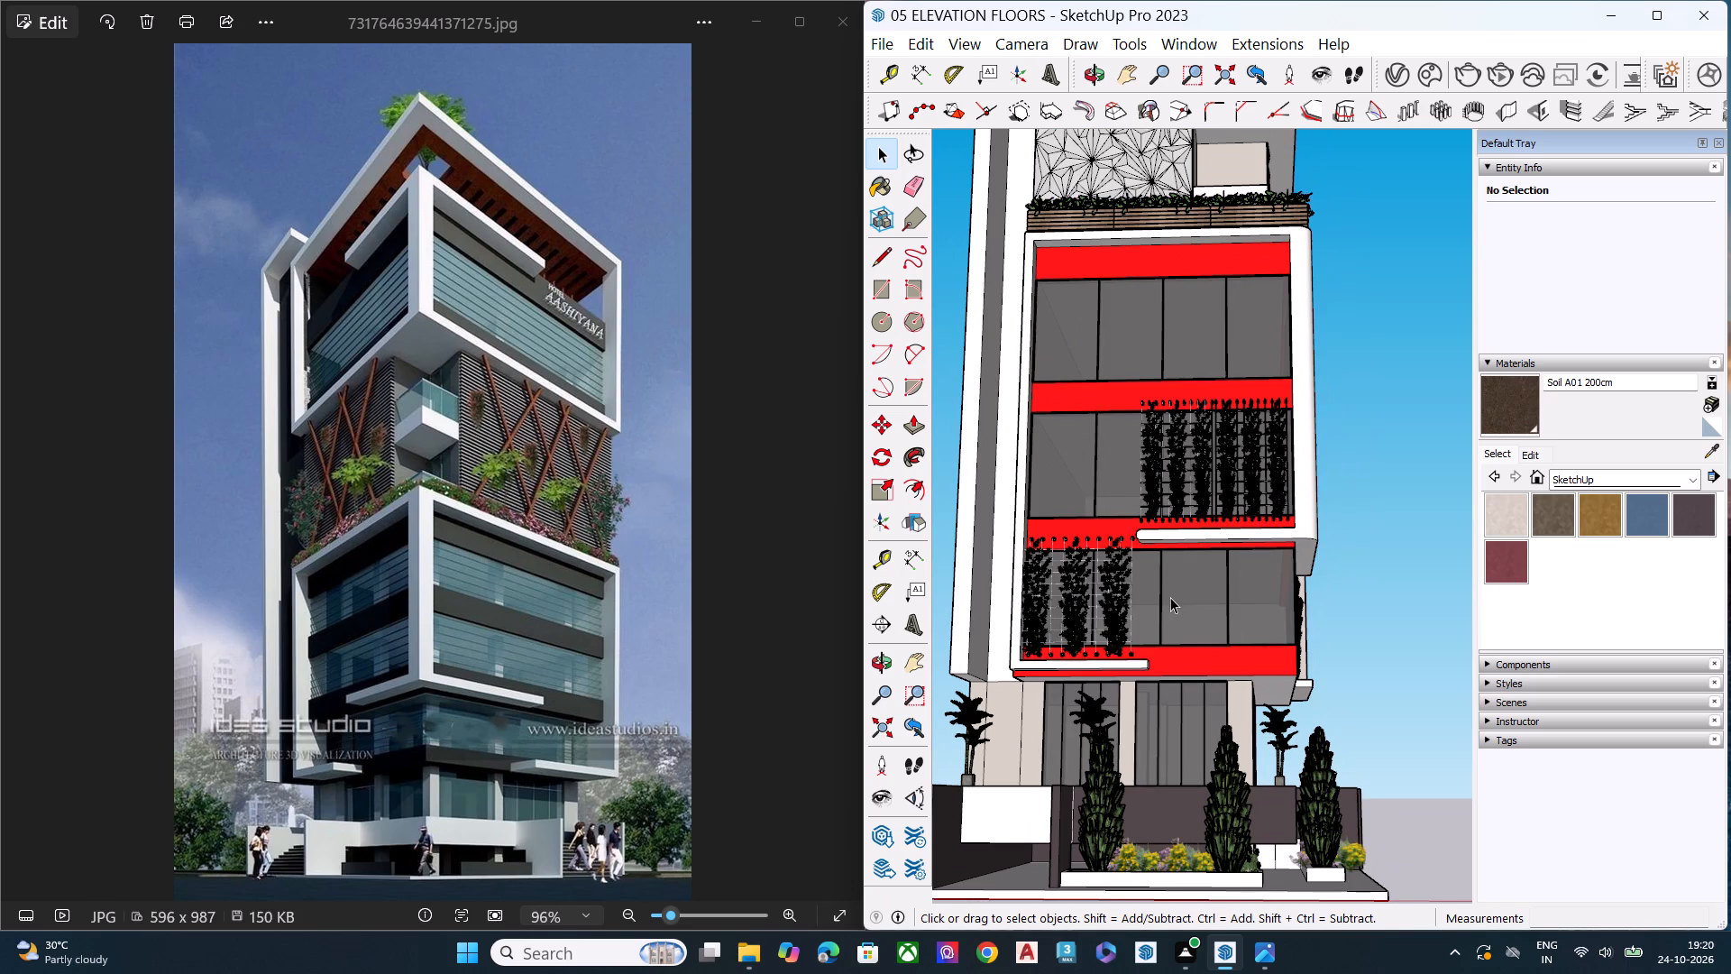
pyautogui.moveTo(1158, 657); pyautogui.dragTo(956, 824, button='middle')
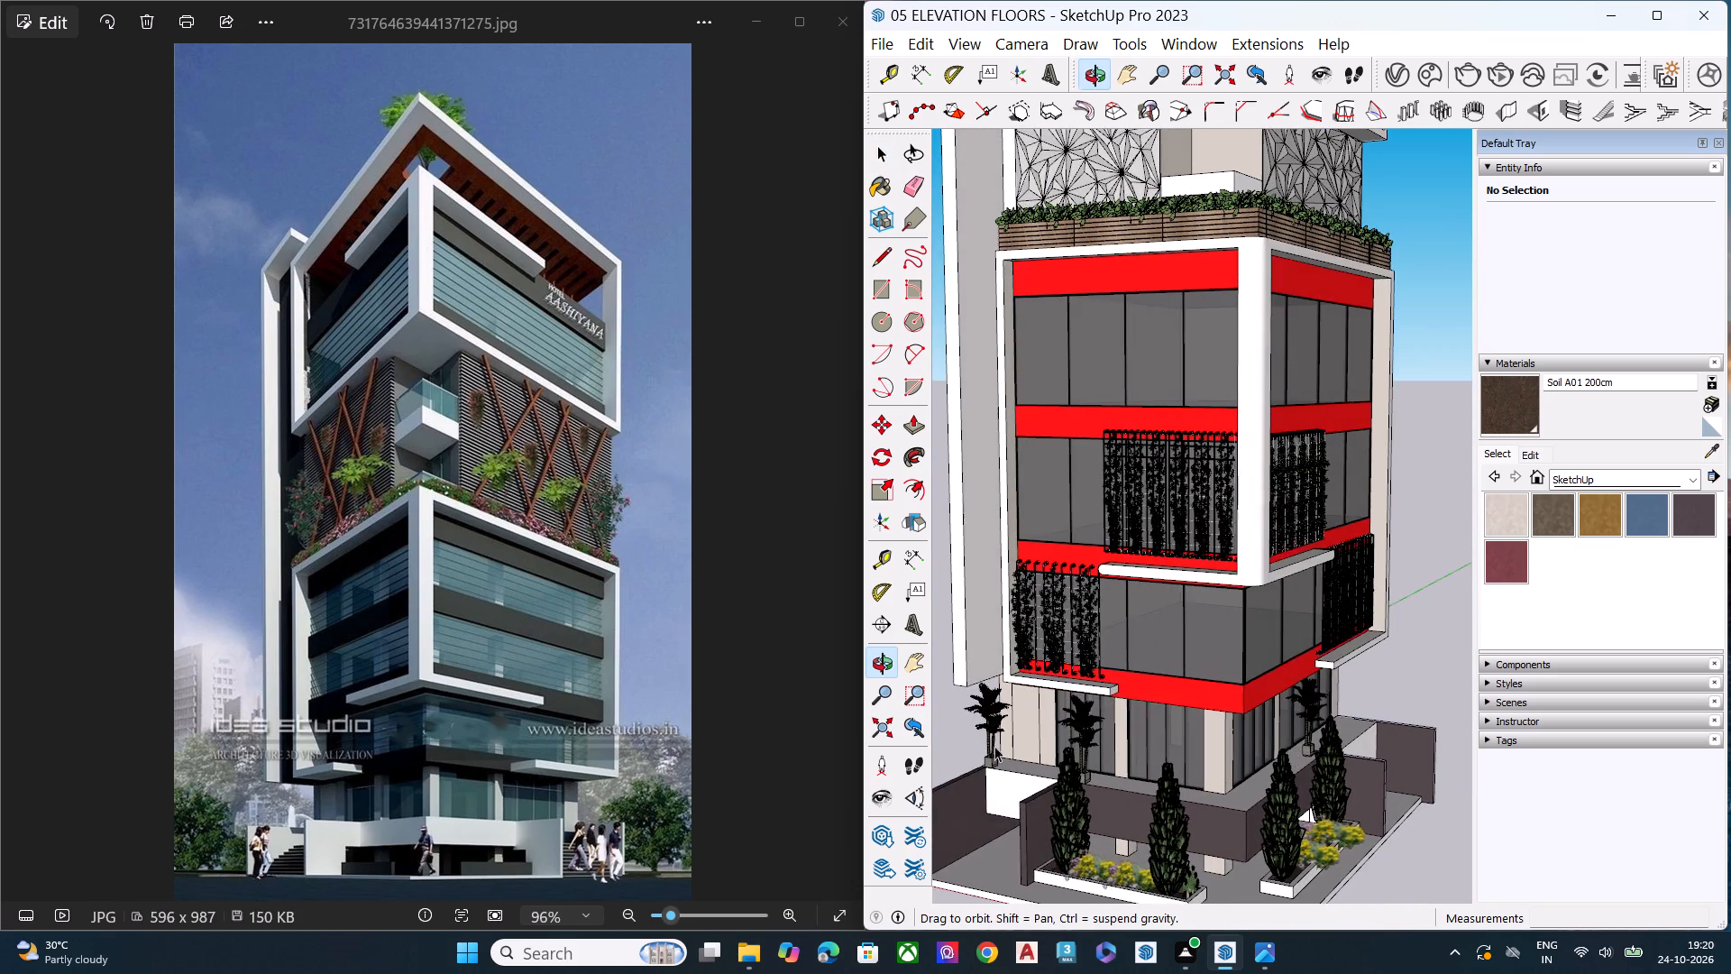
pyautogui.scroll(-7, 1167, 579)
pyautogui.moveTo(1208, 600); pyautogui.dragTo(1114, 629, button='middle')
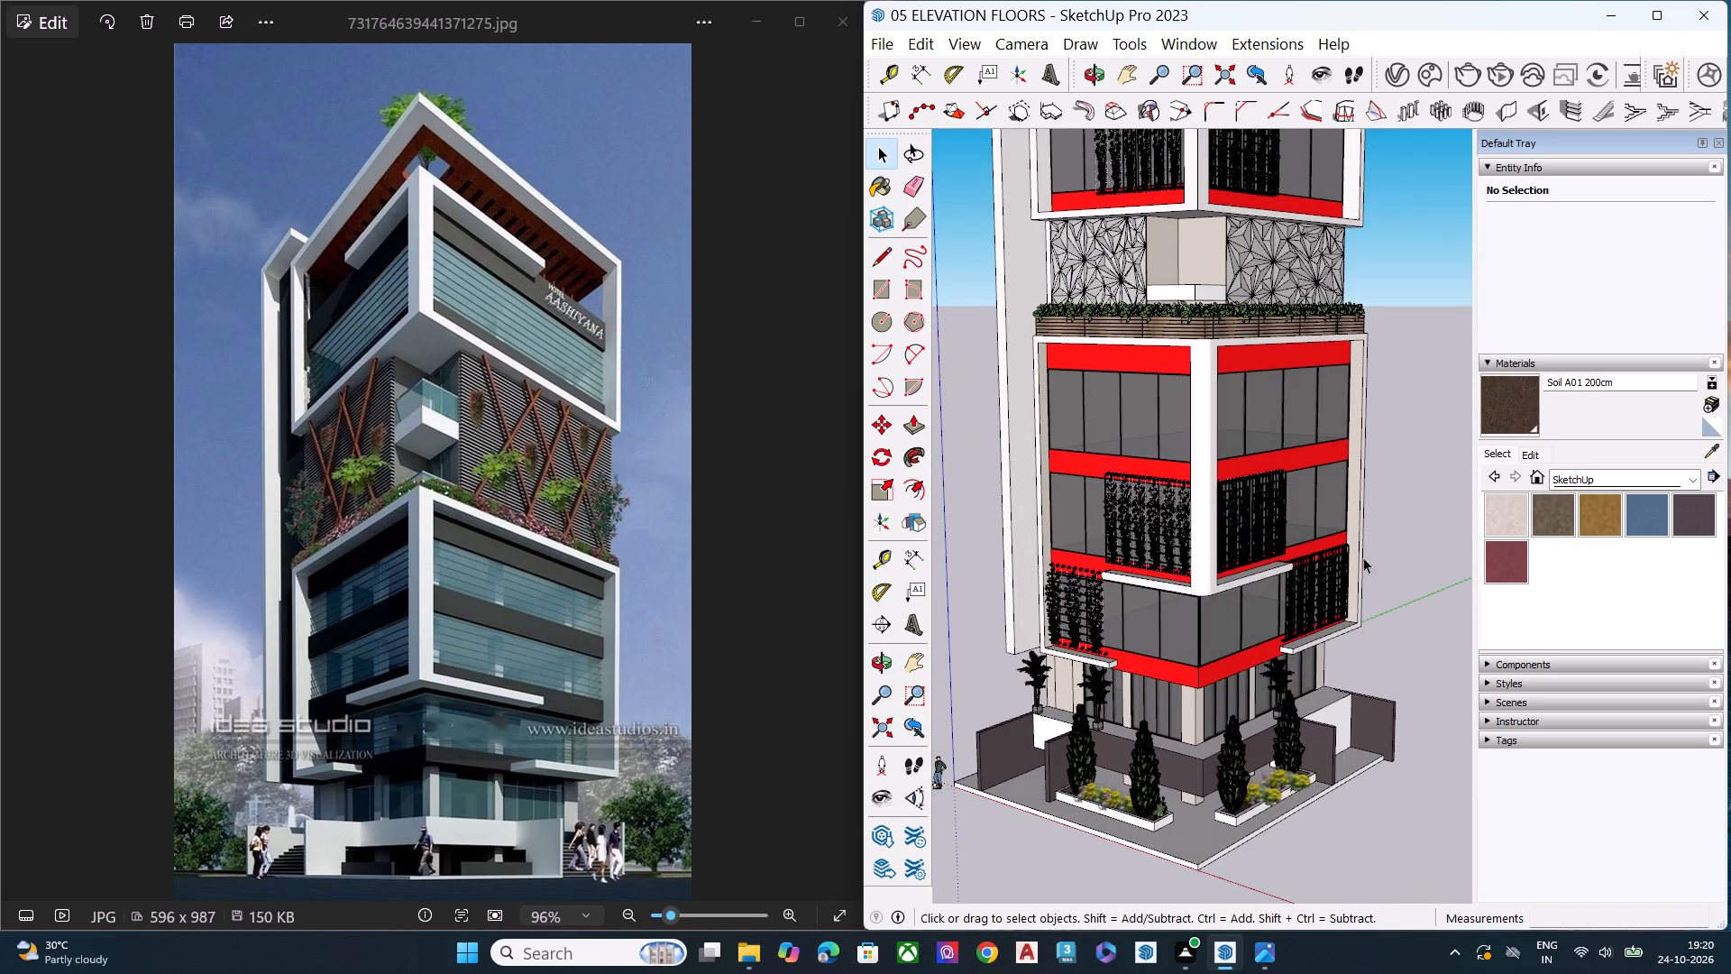
# Draw an arc across the outer corner of the lower frame's top face, beside the end of the planter.
pyautogui.scroll(6, 1387, 497)
pyautogui.scroll(-2, 1392, 427)
pyautogui.scroll(5, 1390, 423)
pyautogui.moveTo(1309, 441); pyautogui.dragTo(1020, 638, button='middle')
pyautogui.scroll(9, 1395, 269)
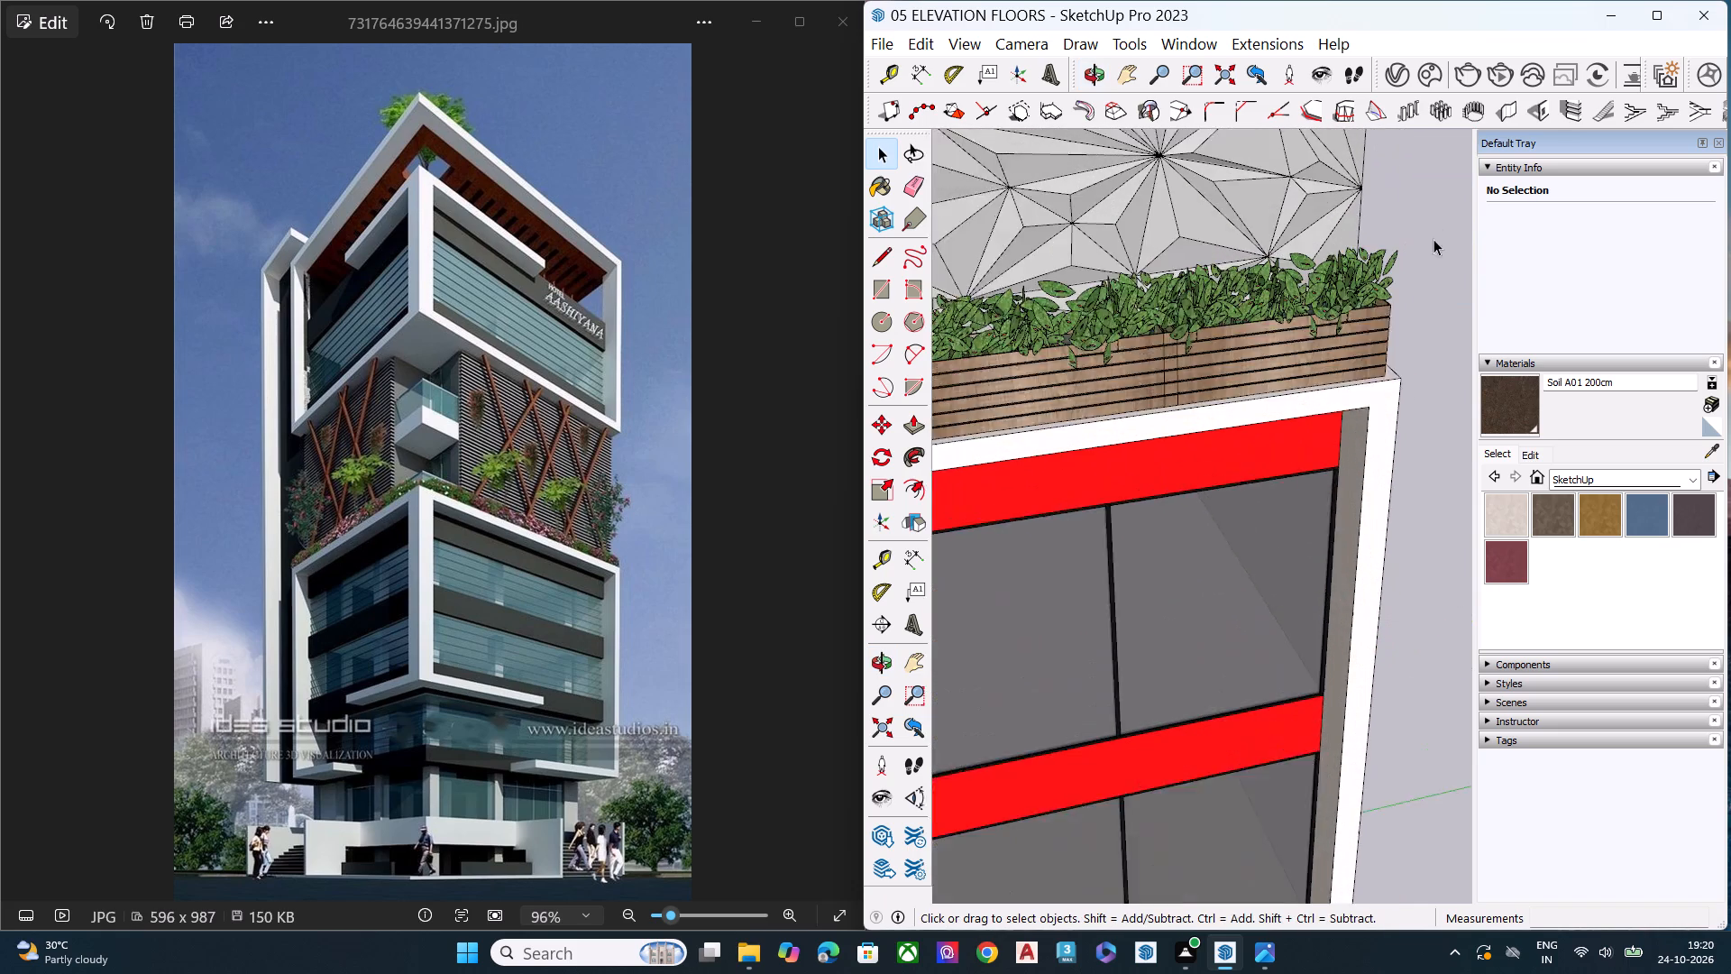
pyautogui.scroll(2, 1433, 239)
pyautogui.scroll(-2, 1374, 460)
pyautogui.scroll(8, 1374, 460)
pyautogui.moveTo(1375, 412); pyautogui.dragTo(1031, 496, button='middle')
pyautogui.scroll(4, 1135, 488)
pyautogui.moveTo(1248, 455); pyautogui.dragTo(1130, 494, button='middle')
pyautogui.moveTo(1226, 498); pyautogui.dragTo(1305, 510, button='middle')
pyautogui.scroll(1, 1289, 478)
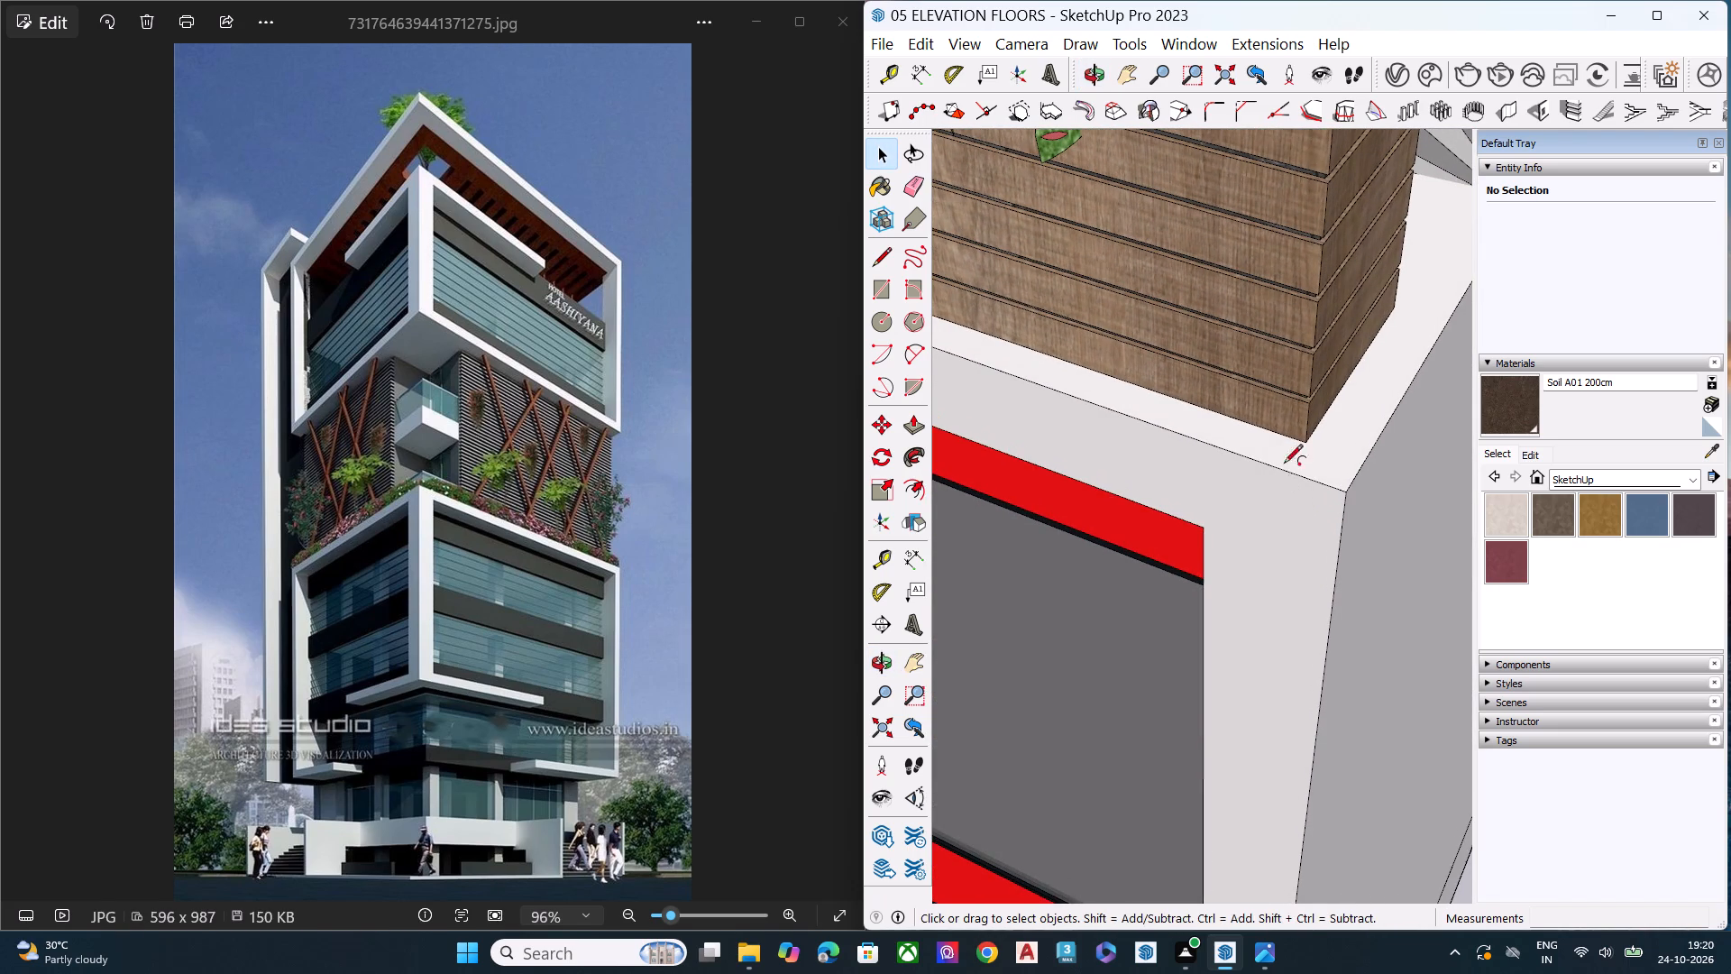
pyautogui.press('a')
pyautogui.click(1272, 461)
pyautogui.click(1378, 434)
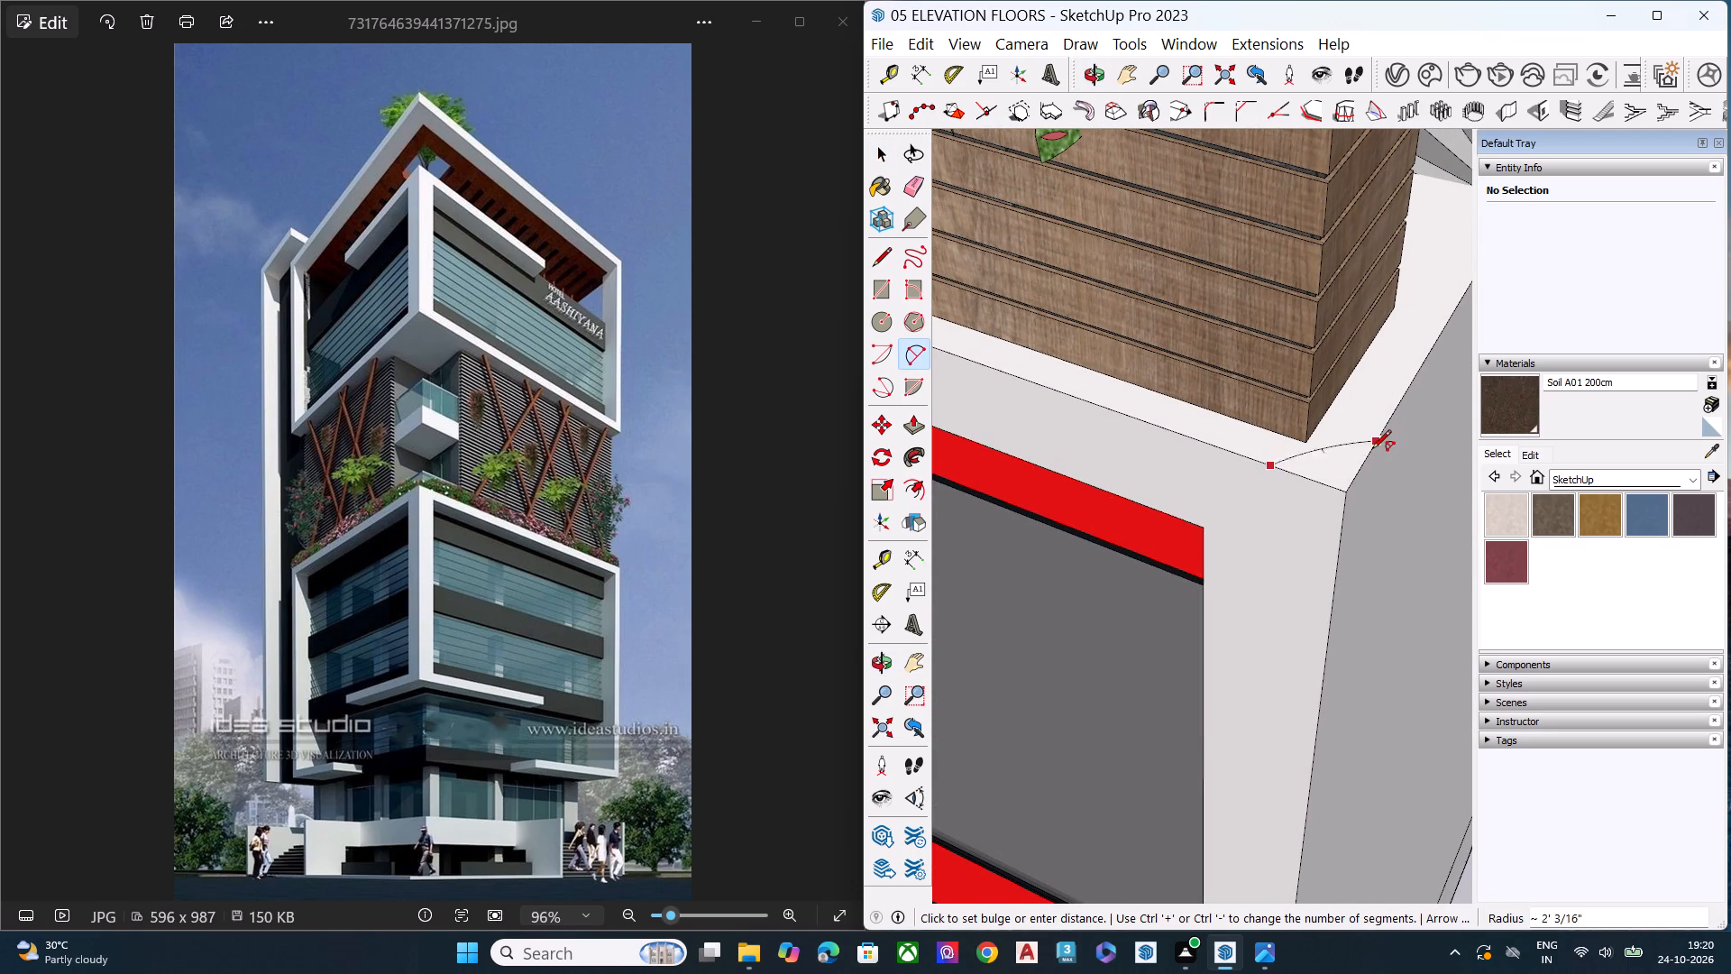
pyautogui.click(1349, 467)
# Push/Pull the small corner face outside the arc down the full height of the frame to round its vertical edge.
pyautogui.press('space')
pyautogui.click(1340, 479)
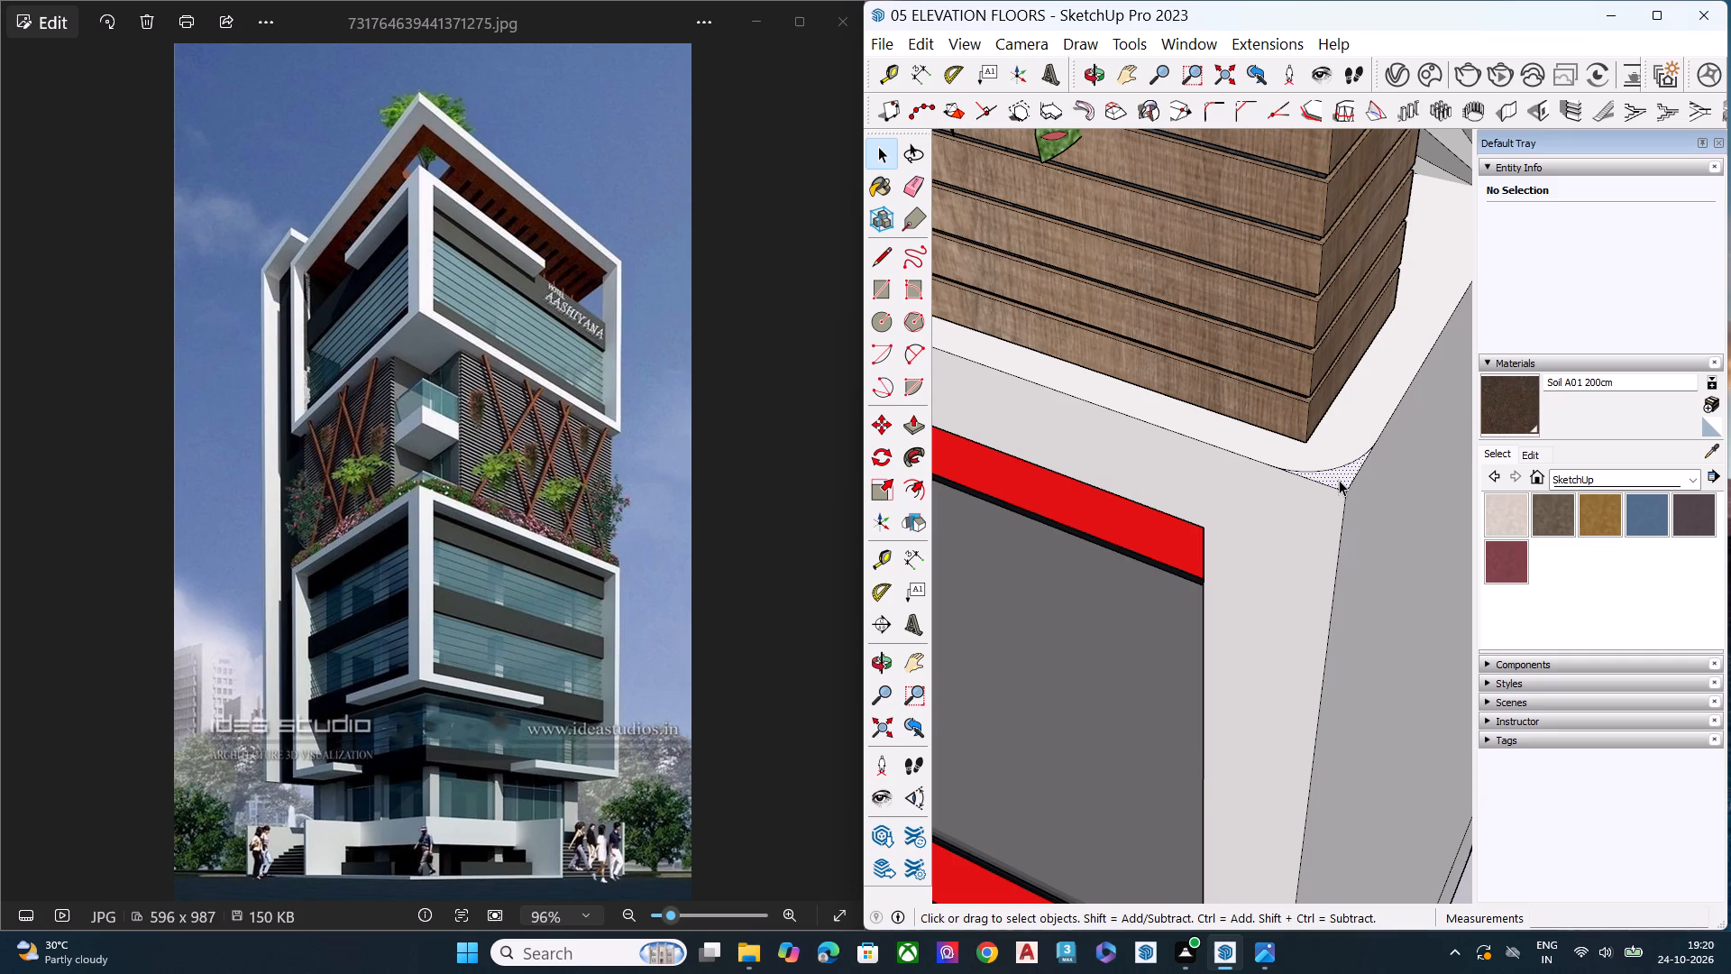
pyautogui.press('p')
pyautogui.click(1337, 480)
pyautogui.scroll(-8, 1324, 571)
pyautogui.moveTo(1329, 639); pyautogui.dragTo(1352, 376, button='middle')
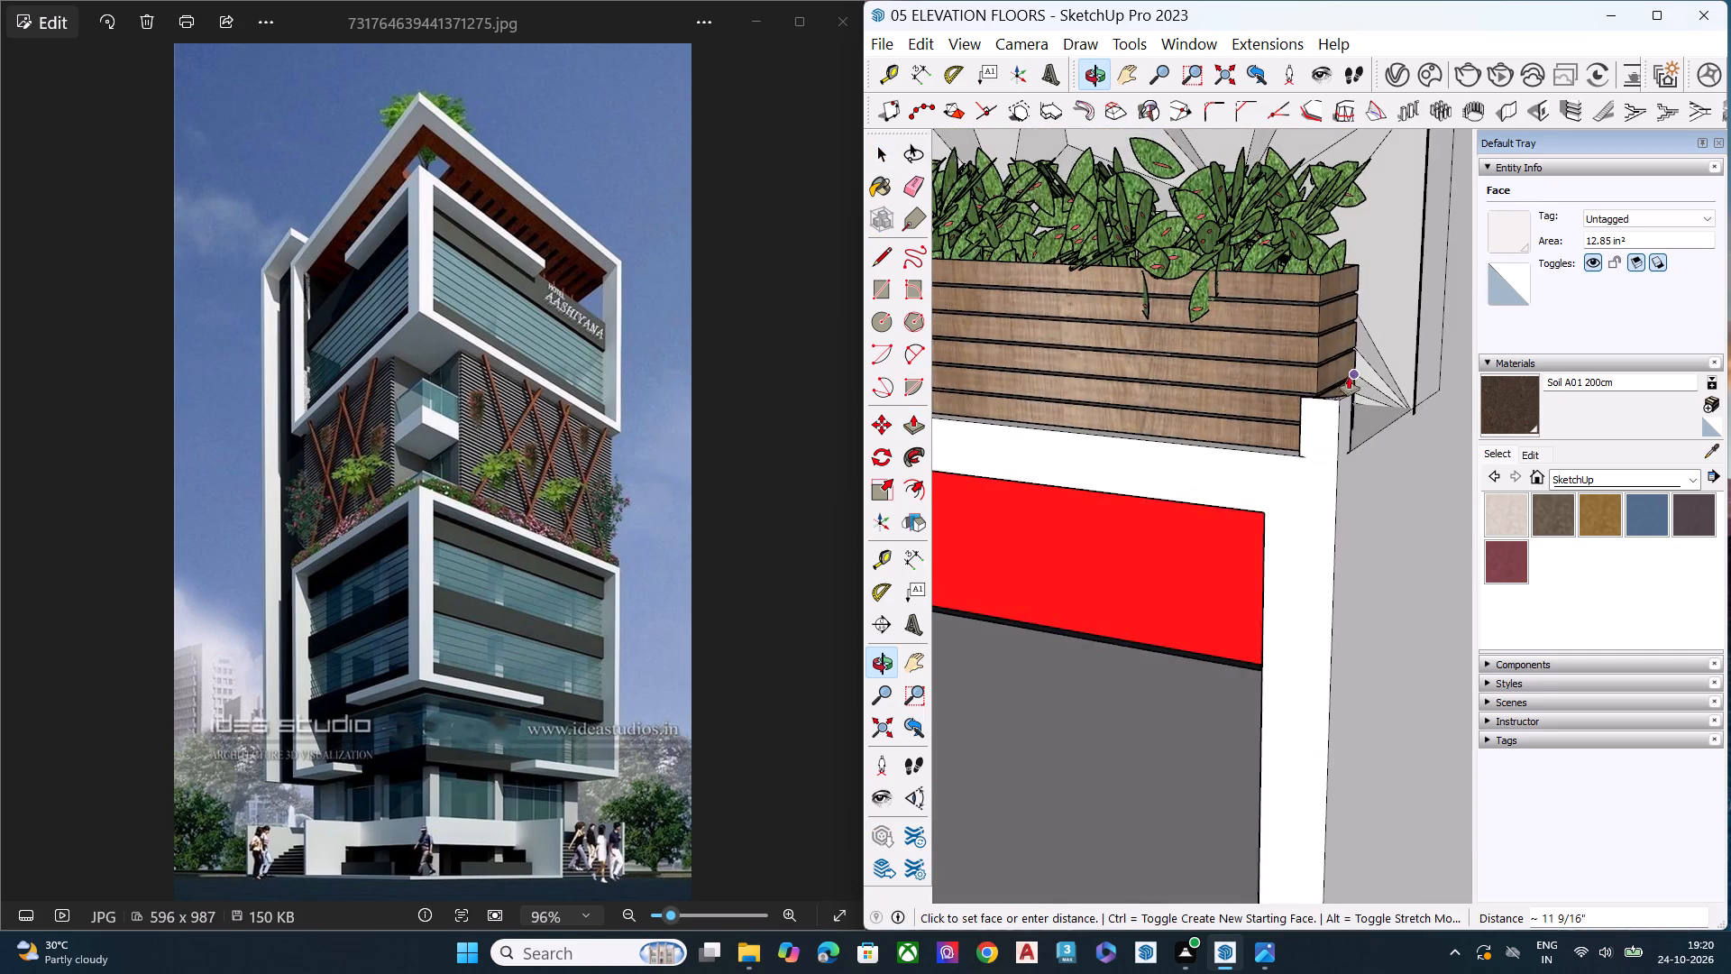
pyautogui.scroll(-8, 1305, 413)
pyautogui.scroll(-7, 1304, 492)
pyautogui.scroll(1, 1305, 526)
pyautogui.scroll(-3, 1305, 528)
pyautogui.scroll(-8, 1301, 602)
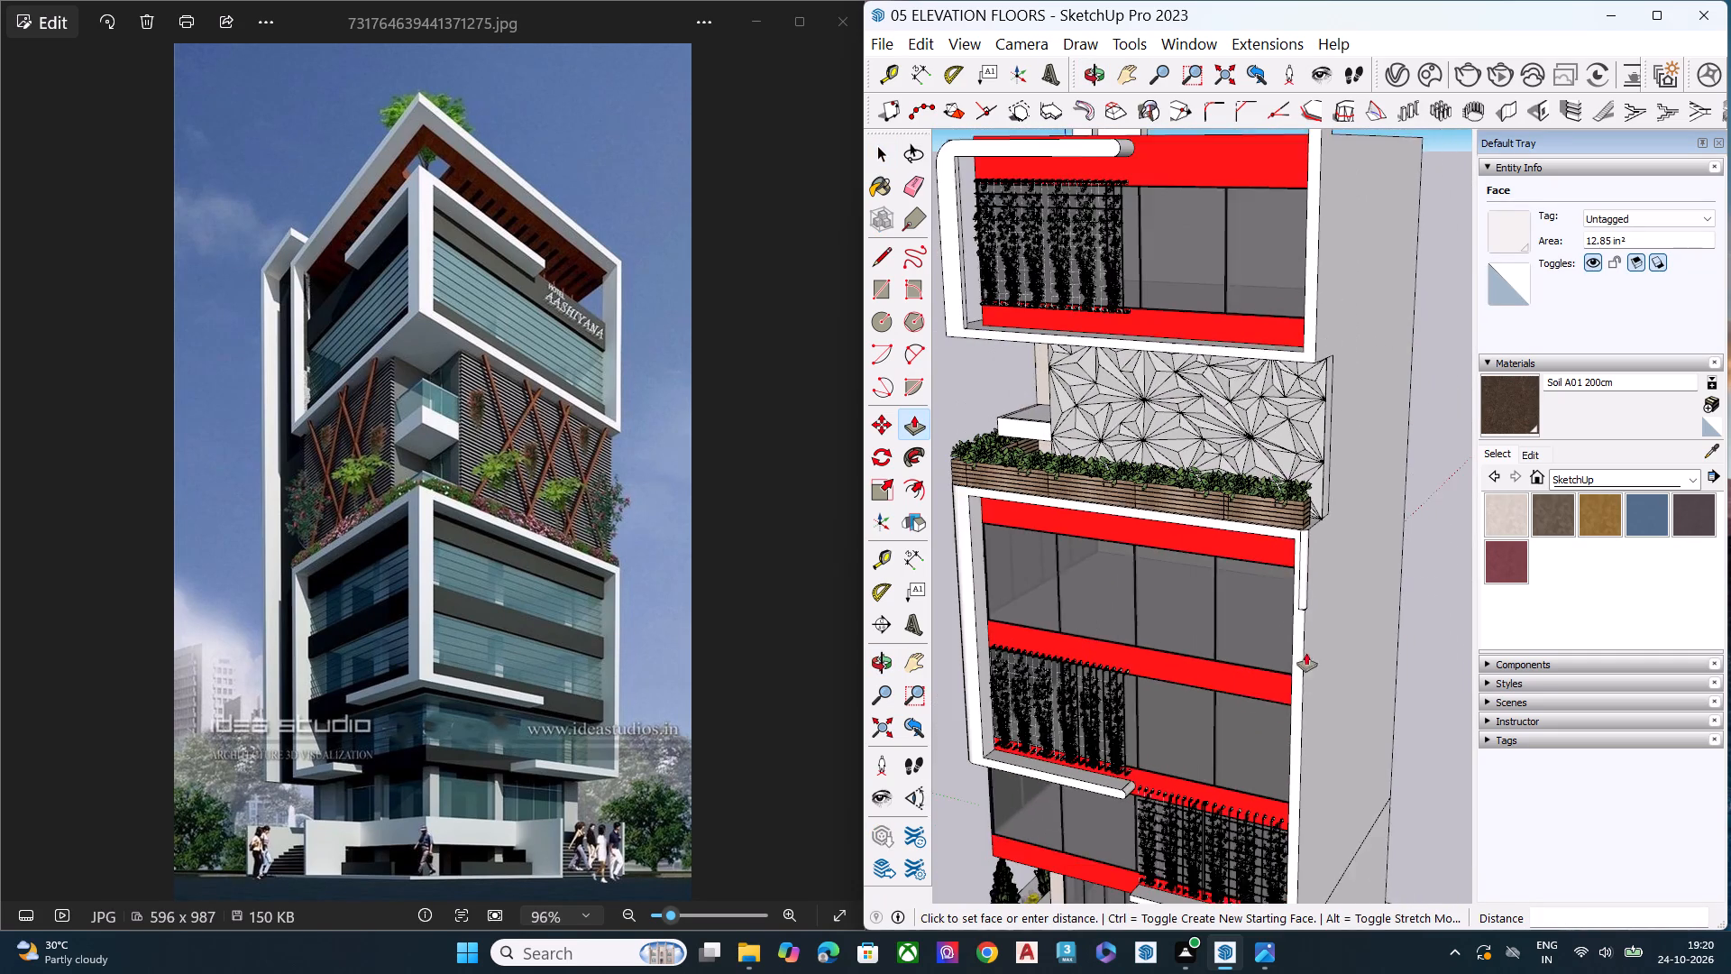
pyautogui.scroll(-6, 1301, 711)
pyautogui.moveTo(1295, 750); pyautogui.dragTo(1472, 519, button='middle')
pyautogui.scroll(-5, 1368, 767)
pyautogui.scroll(17, 1360, 840)
pyautogui.scroll(4, 1371, 829)
pyautogui.scroll(-1, 1373, 824)
pyautogui.scroll(5, 1373, 824)
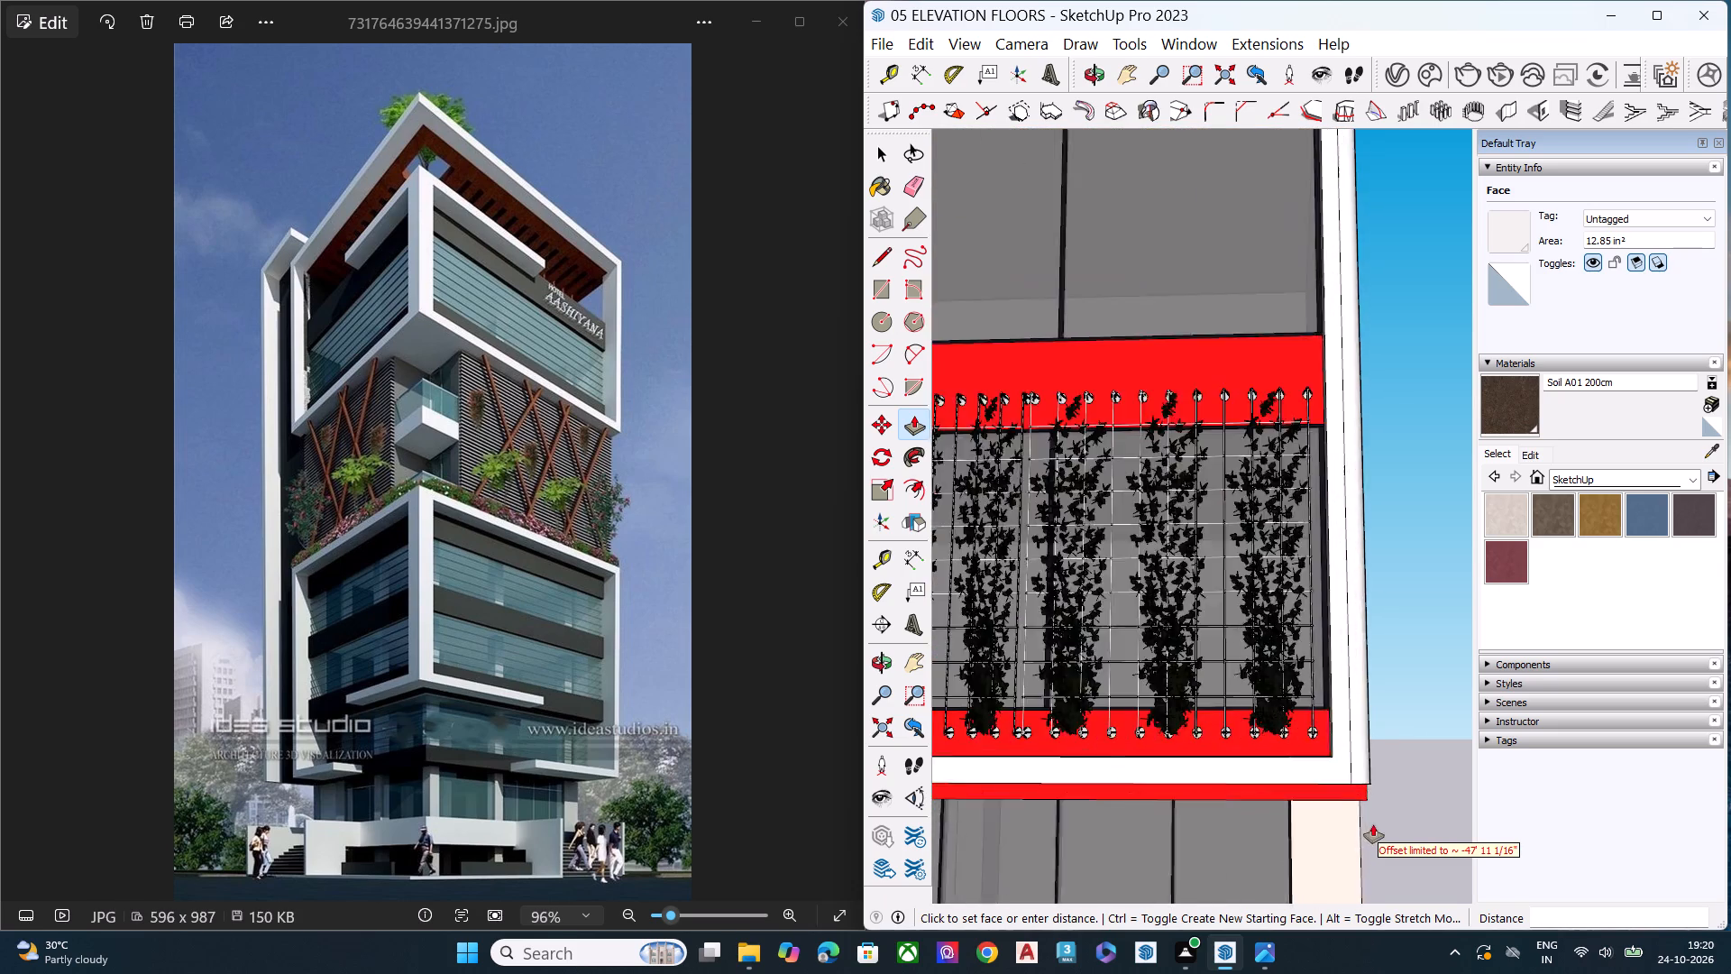
pyautogui.scroll(2, 1353, 776)
pyautogui.scroll(-1, 1353, 776)
pyautogui.scroll(5, 1353, 776)
pyautogui.click(1356, 794)
pyautogui.press('space')
# Draw an arc of about 5 3/16" radius across the free end of the lowest ledge, below the creeper screen.
pyautogui.moveTo(1362, 735); pyautogui.dragTo(1356, 823, button='middle')
pyautogui.scroll(-10, 1402, 724)
pyautogui.scroll(-9, 1214, 709)
pyautogui.moveTo(982, 727); pyautogui.dragTo(1124, 749, button='middle')
pyautogui.scroll(3, 1055, 758)
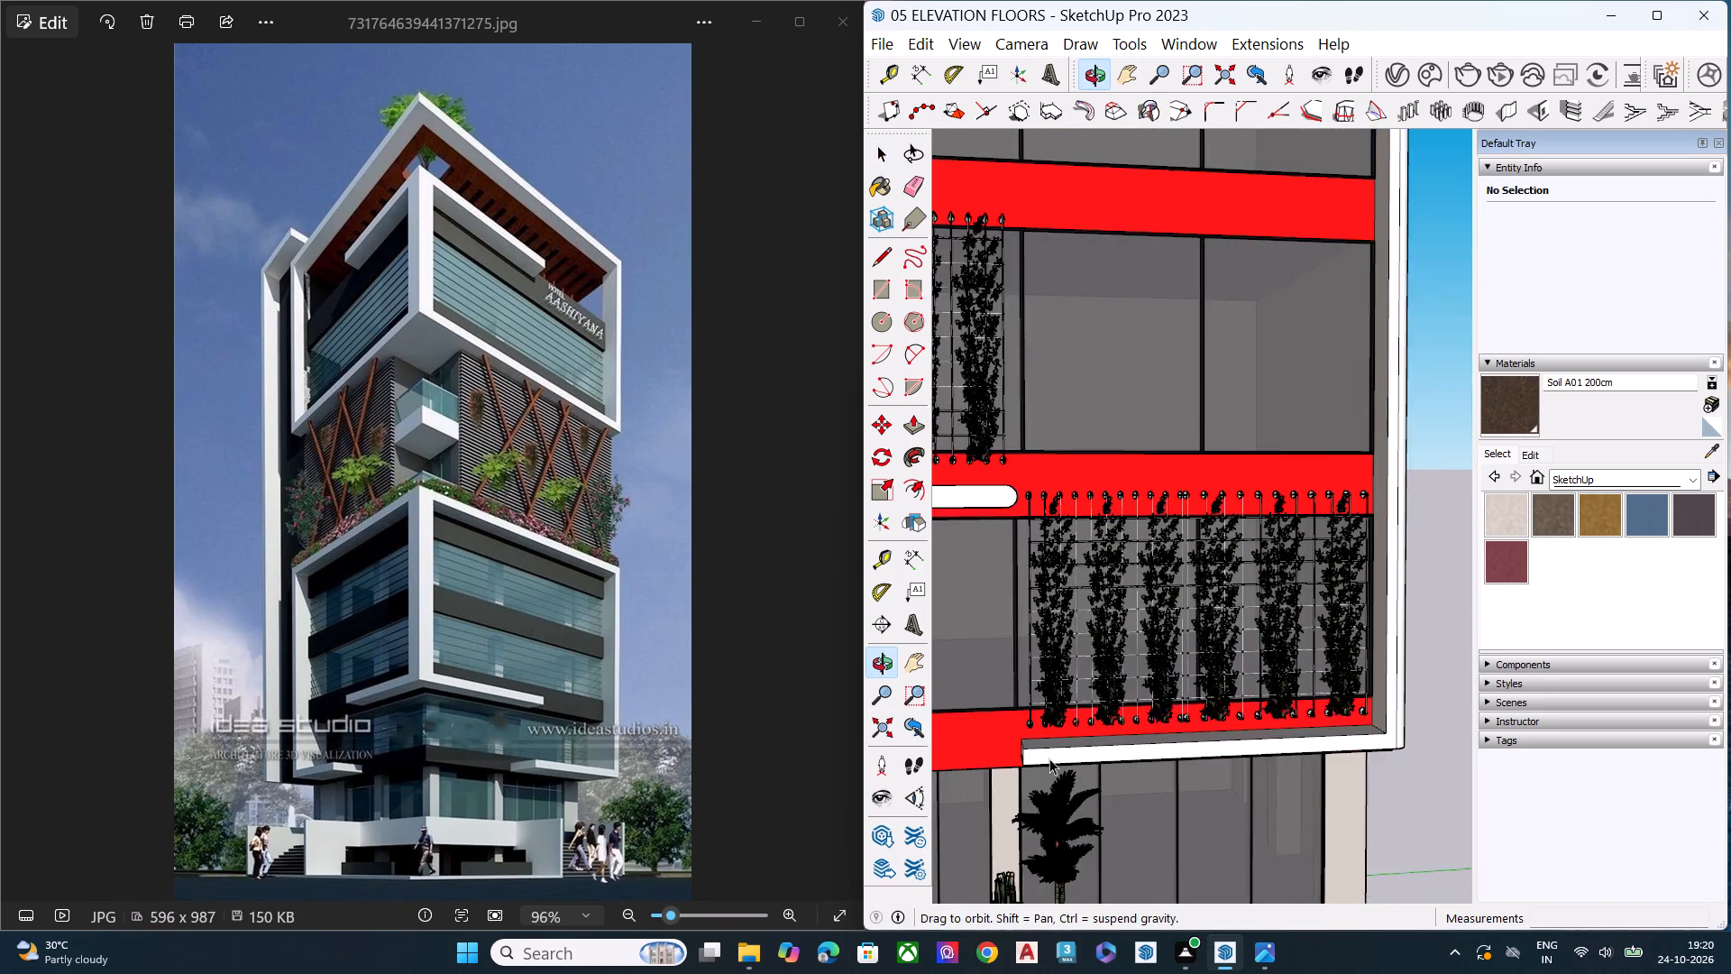
pyautogui.scroll(15, 1049, 758)
pyautogui.press('a')
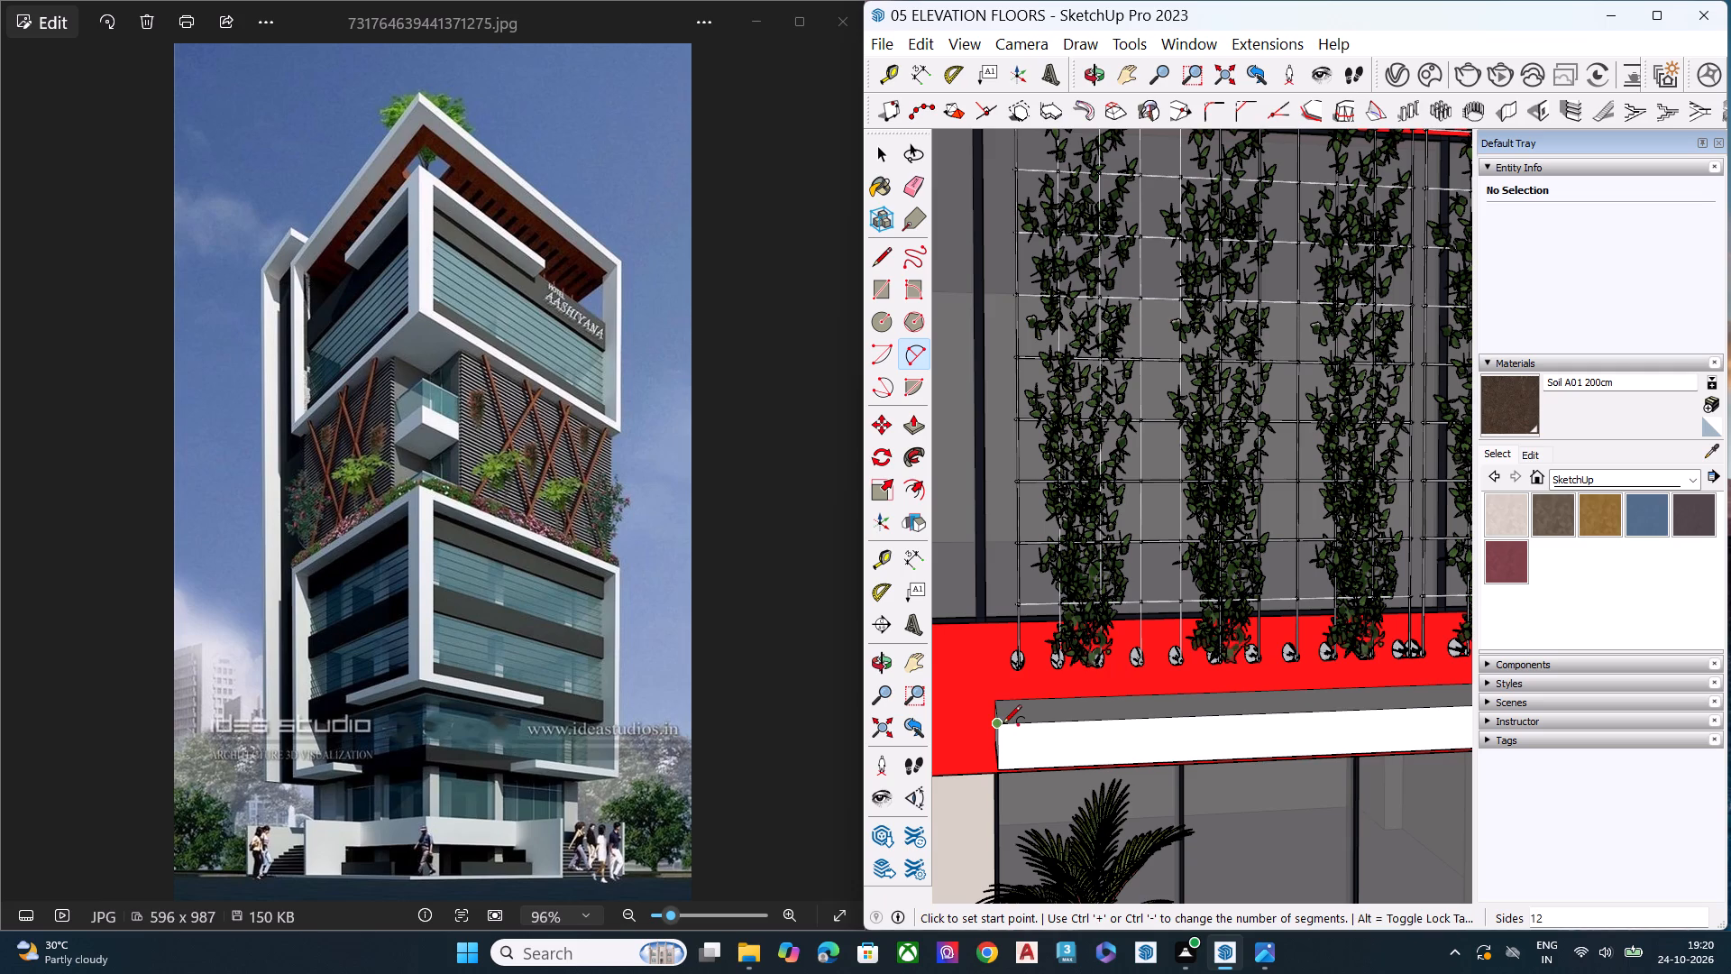
pyautogui.click(1039, 726)
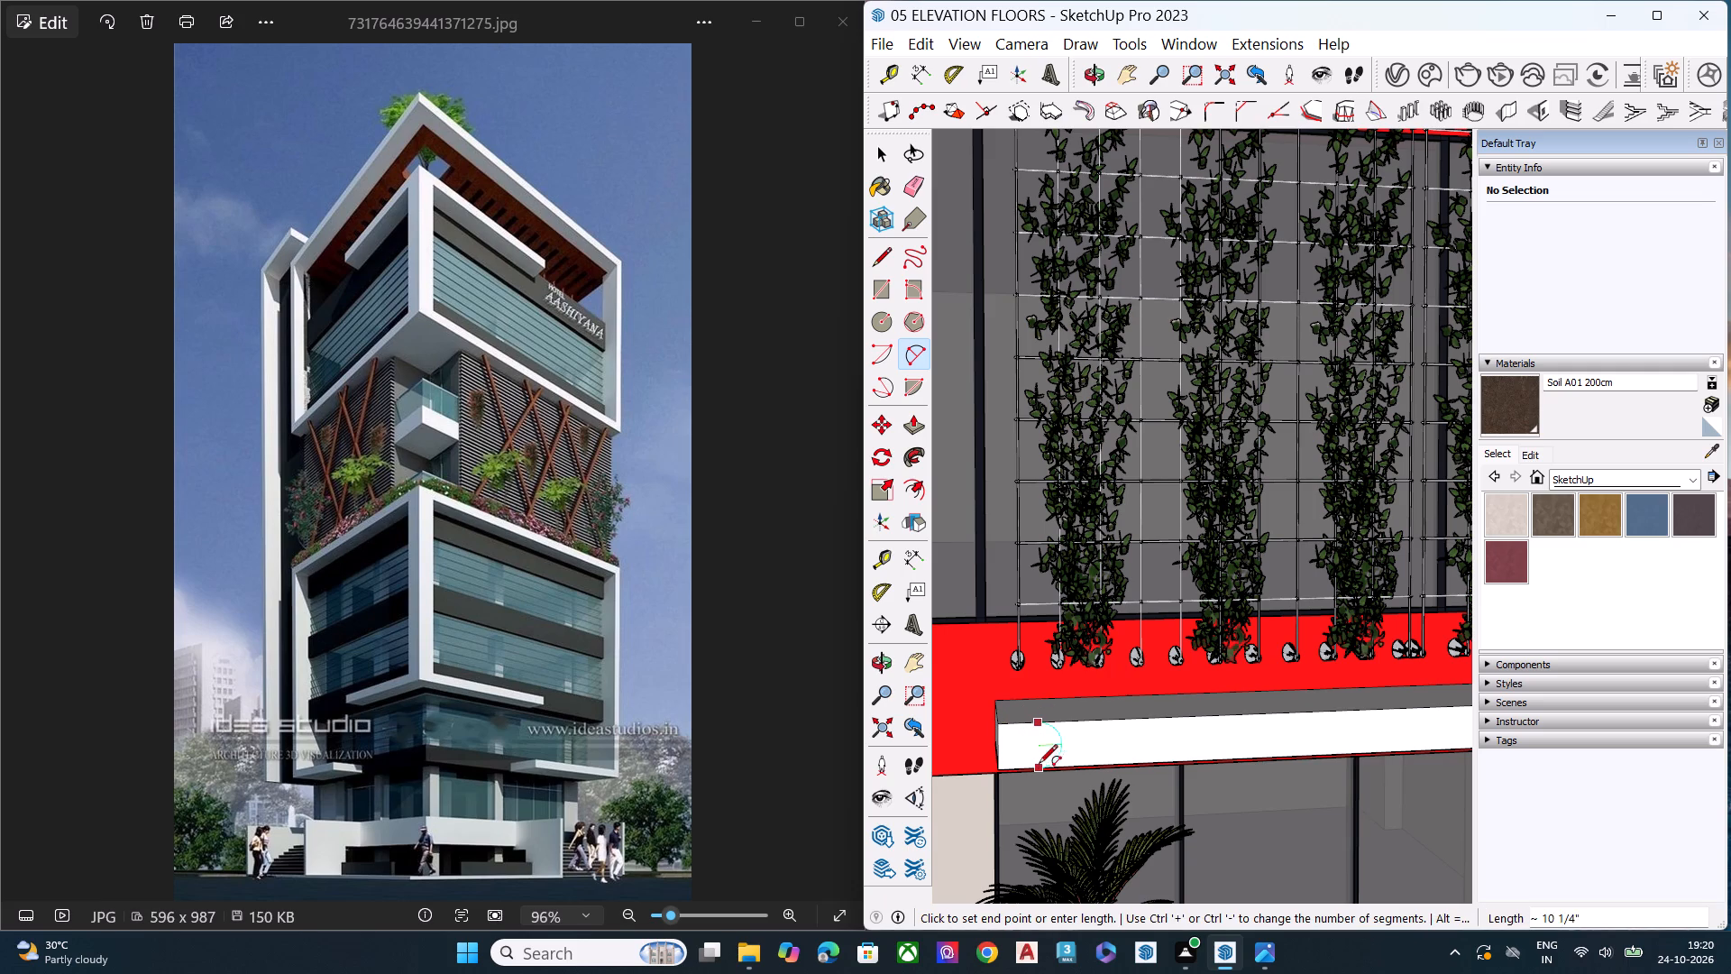
pyautogui.scroll(6, 1035, 762)
pyautogui.click(1041, 773)
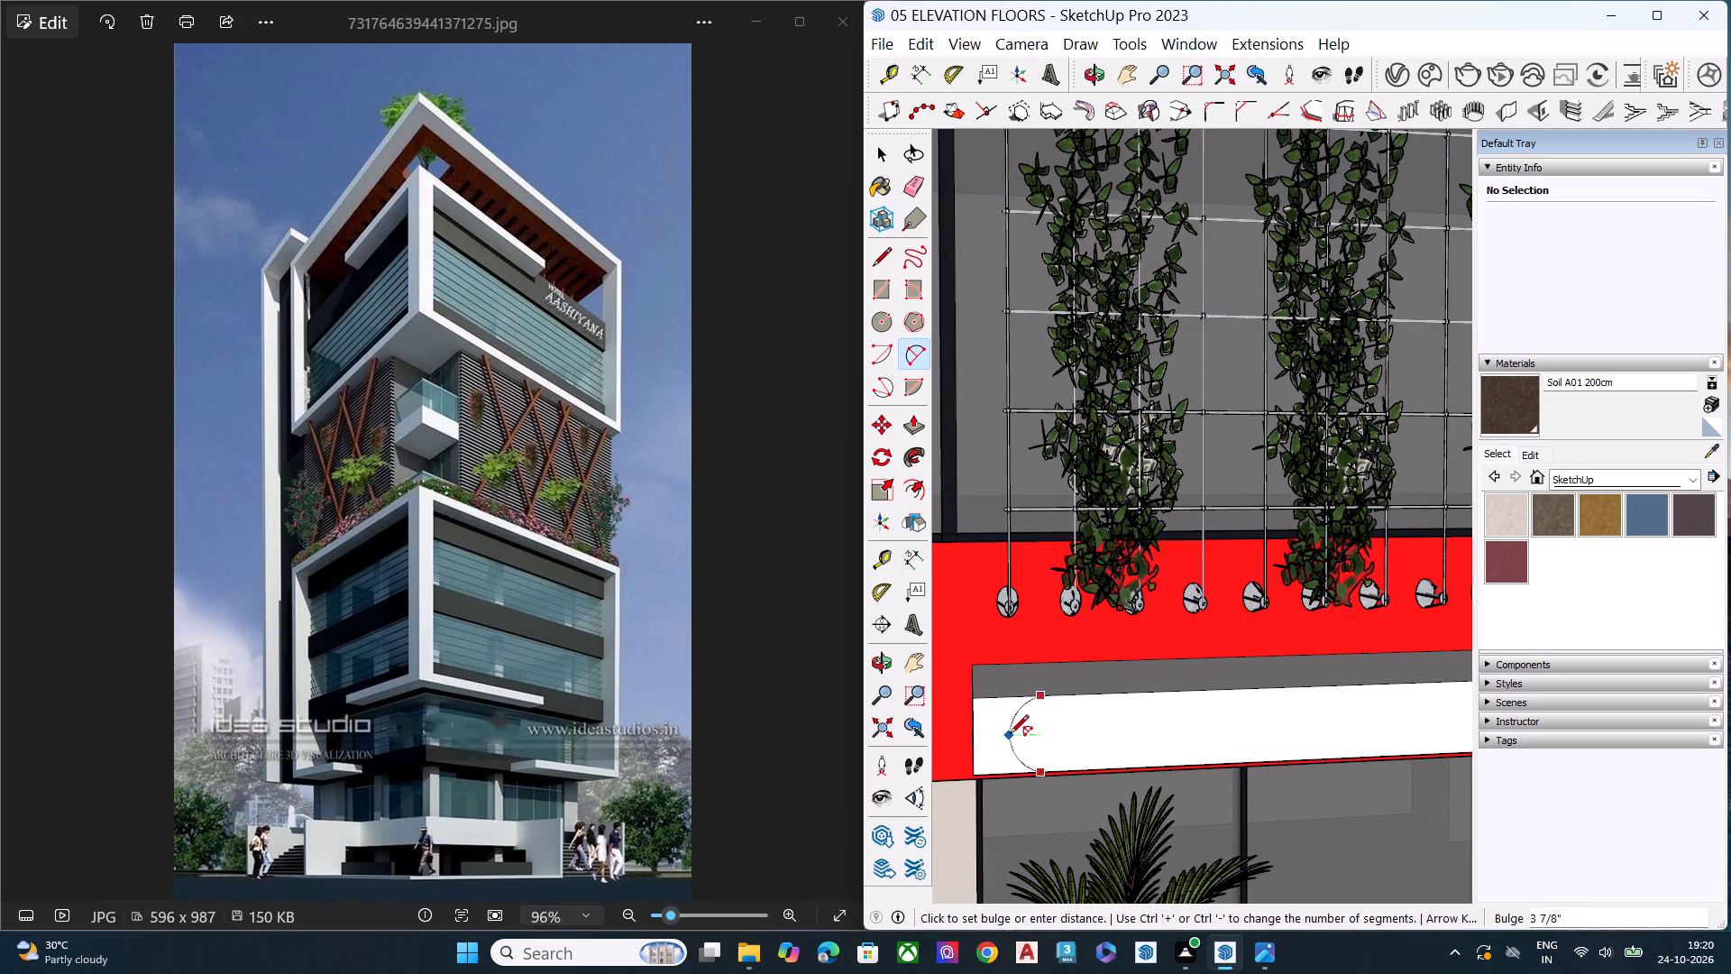
pyautogui.click(1008, 736)
# Set the ledge arc's segment count to 30.
pyautogui.press('space')
pyautogui.click(1008, 732)
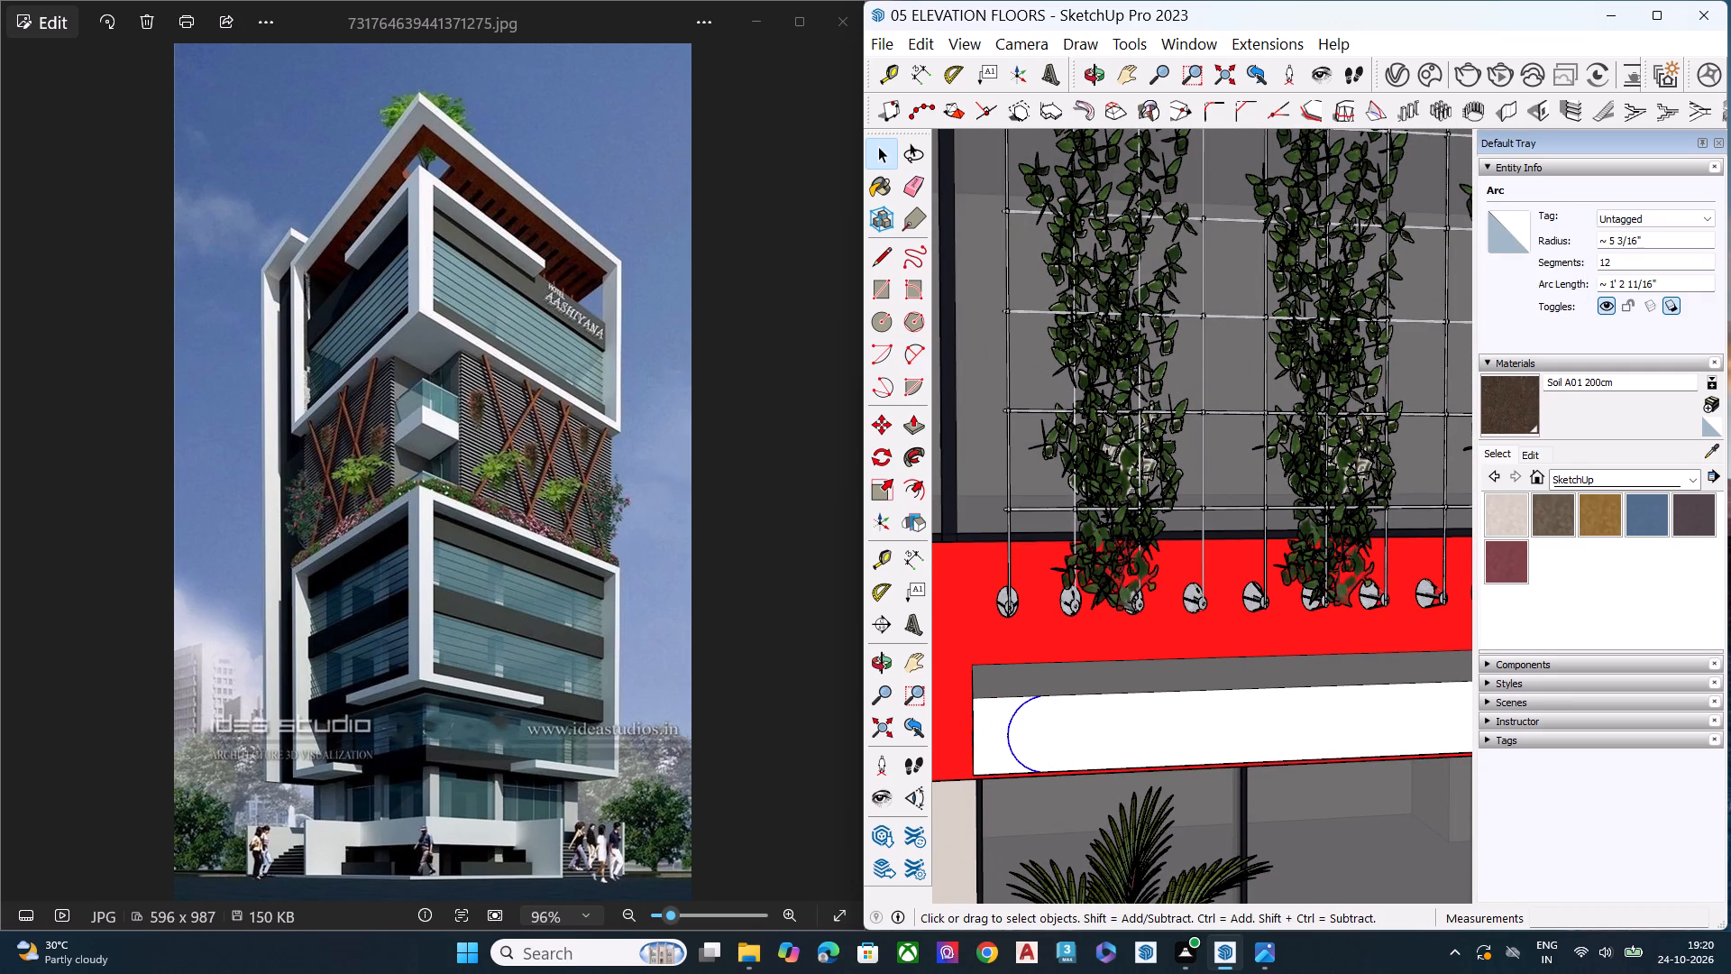
pyautogui.click(1643, 262)
pyautogui.press('BackSpace')
pyautogui.press('BackSpace')
pyautogui.press('BackSpace')
pyautogui.write('30')
pyautogui.press('Return')
pyautogui.scroll(2, 1085, 679)
# Move the arc about 3 15/16" along the ledge so that it meets the ledge's end edge.
pyautogui.scroll(-1, 1003, 713)
pyautogui.scroll(2, 978, 718)
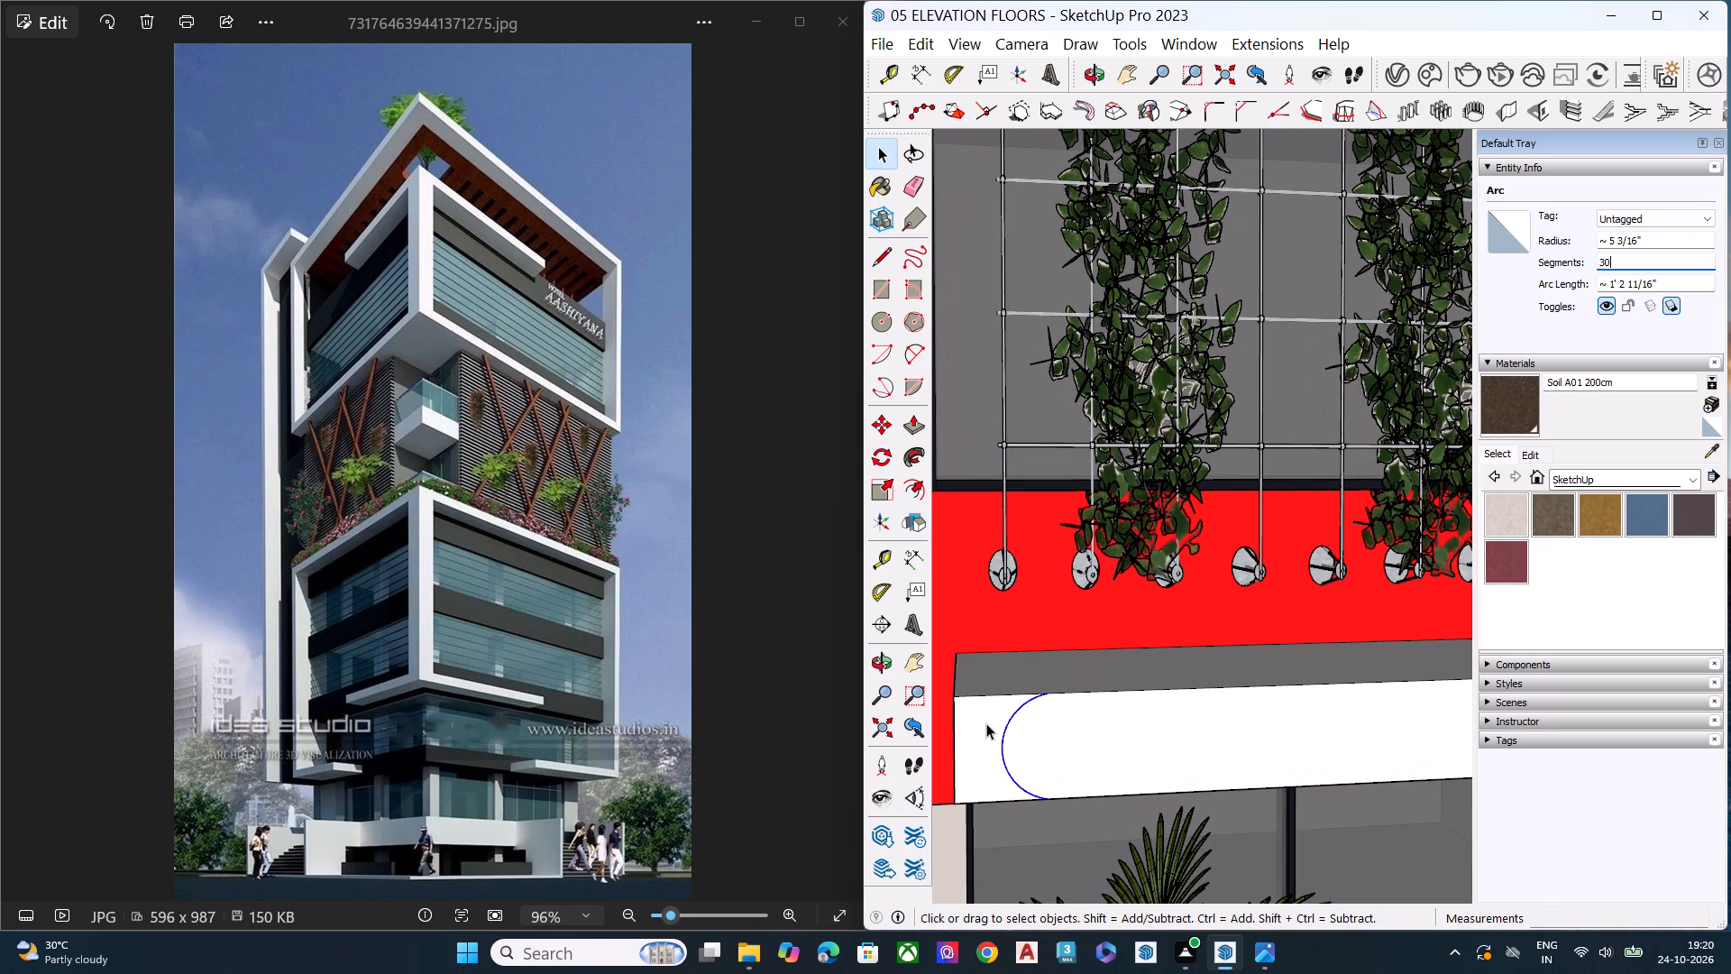
pyautogui.click(986, 724)
pyautogui.scroll(4, 1013, 714)
pyautogui.click(1020, 730)
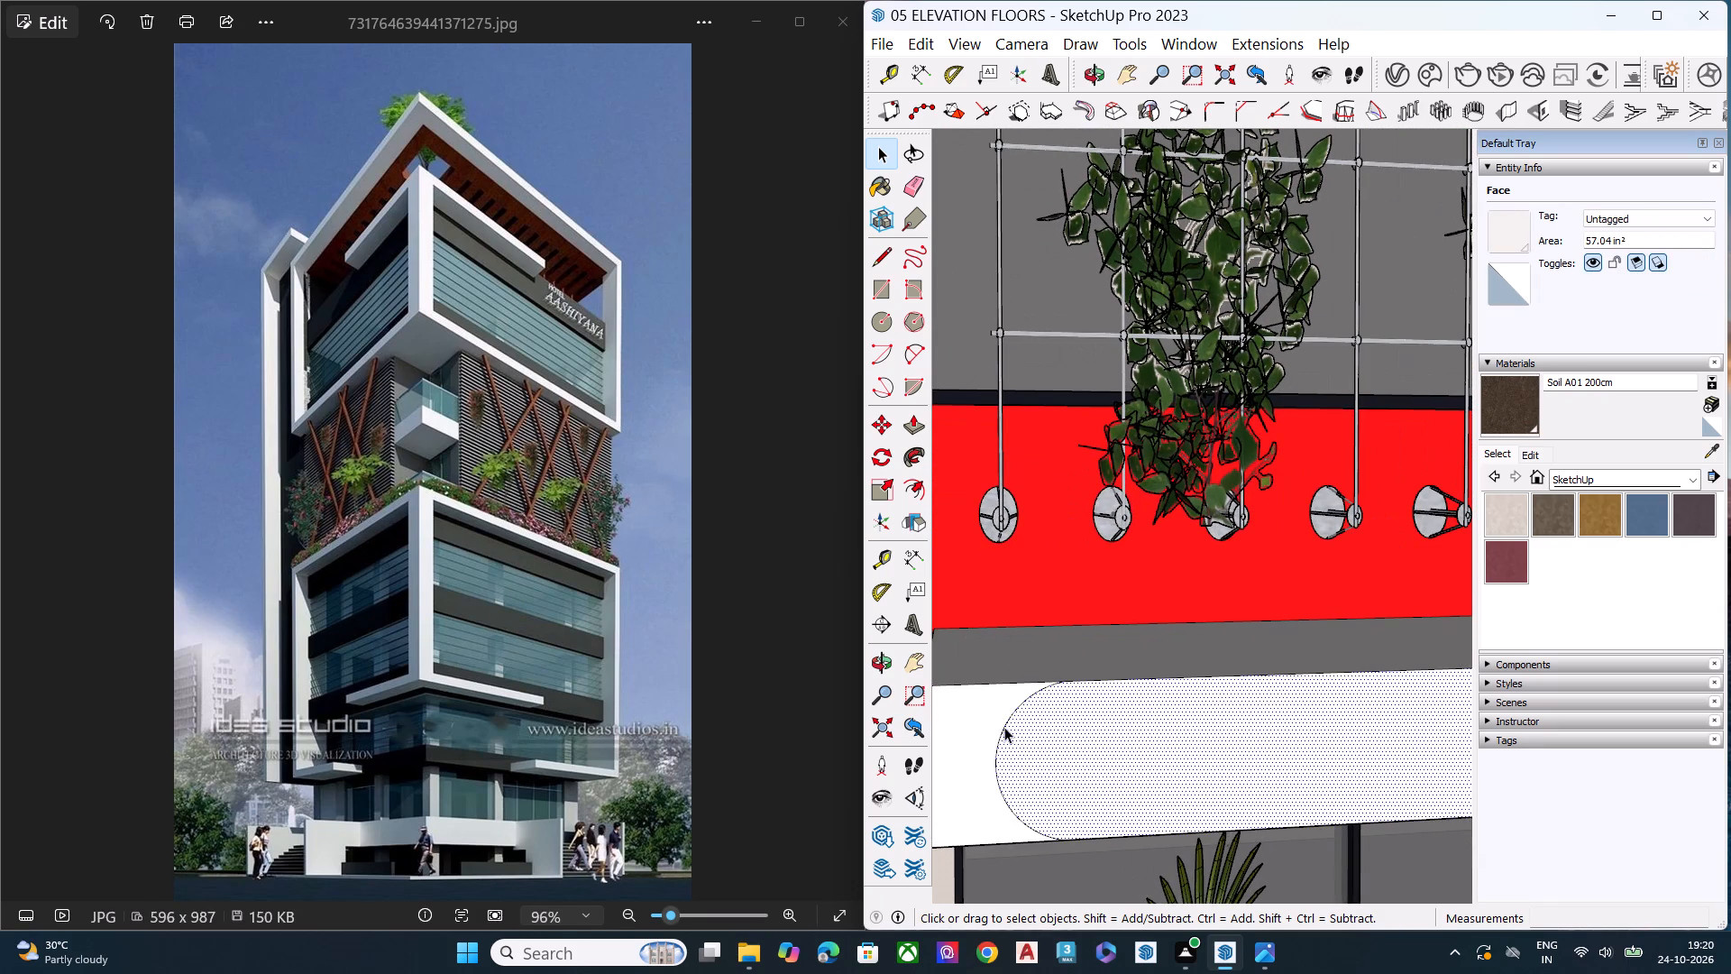
pyautogui.click(1004, 727)
pyautogui.press('m')
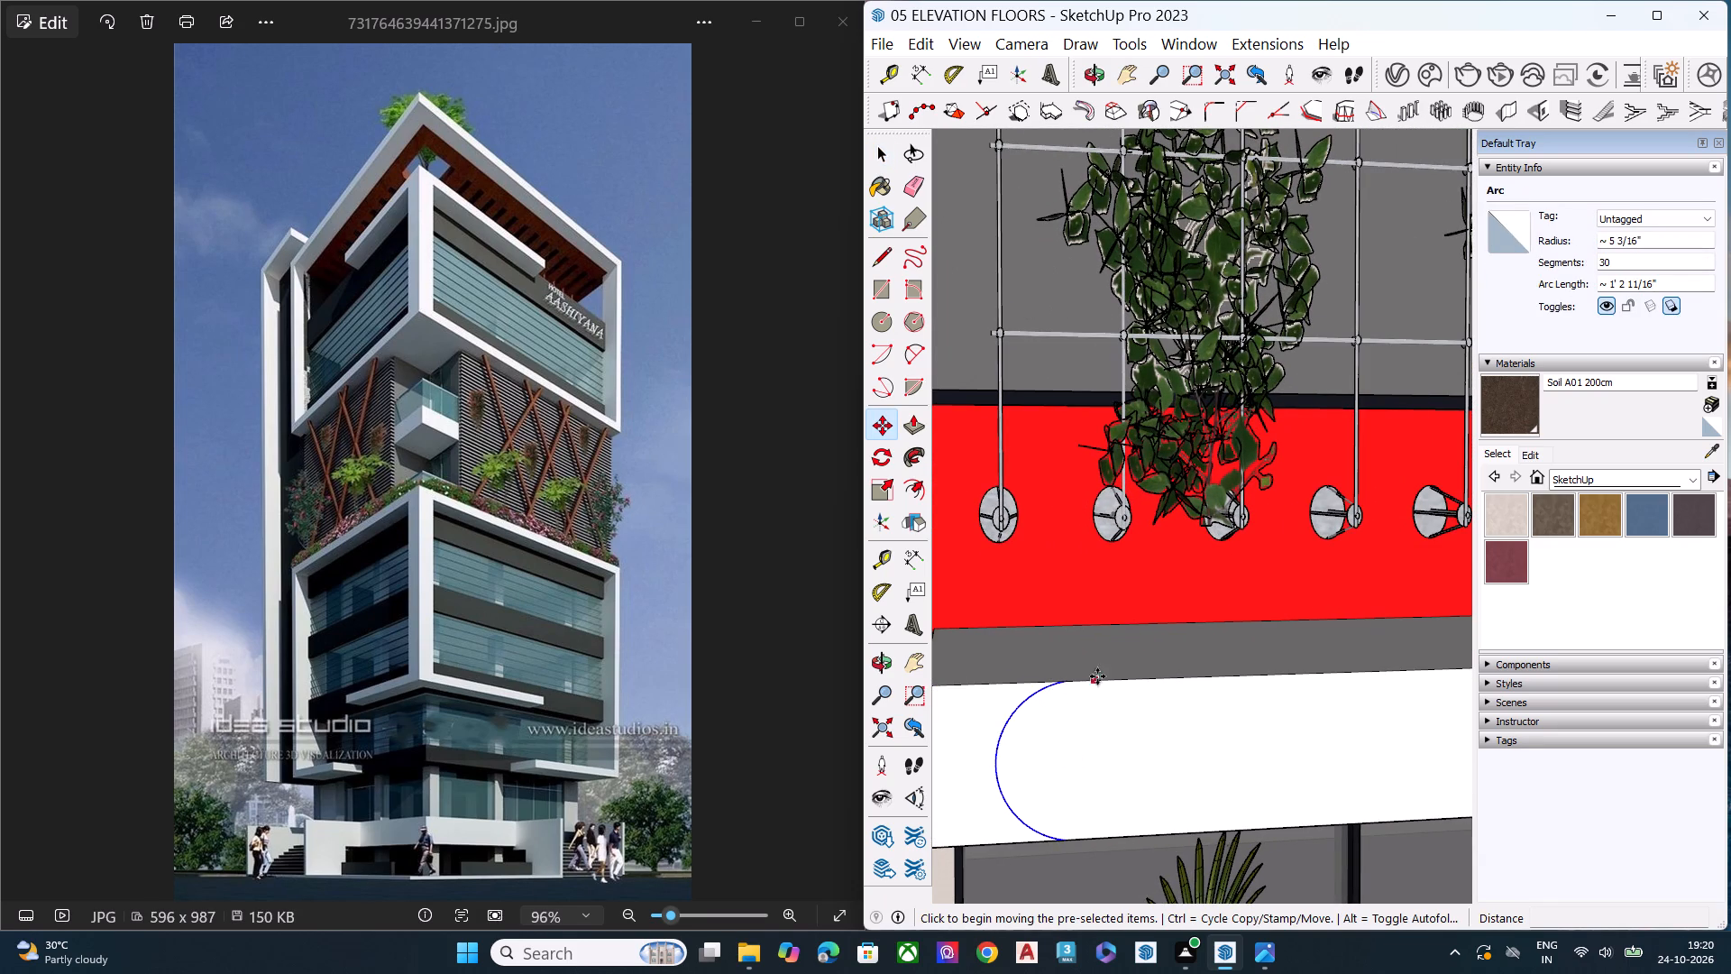
pyautogui.click(1063, 680)
pyautogui.scroll(-4, 1063, 680)
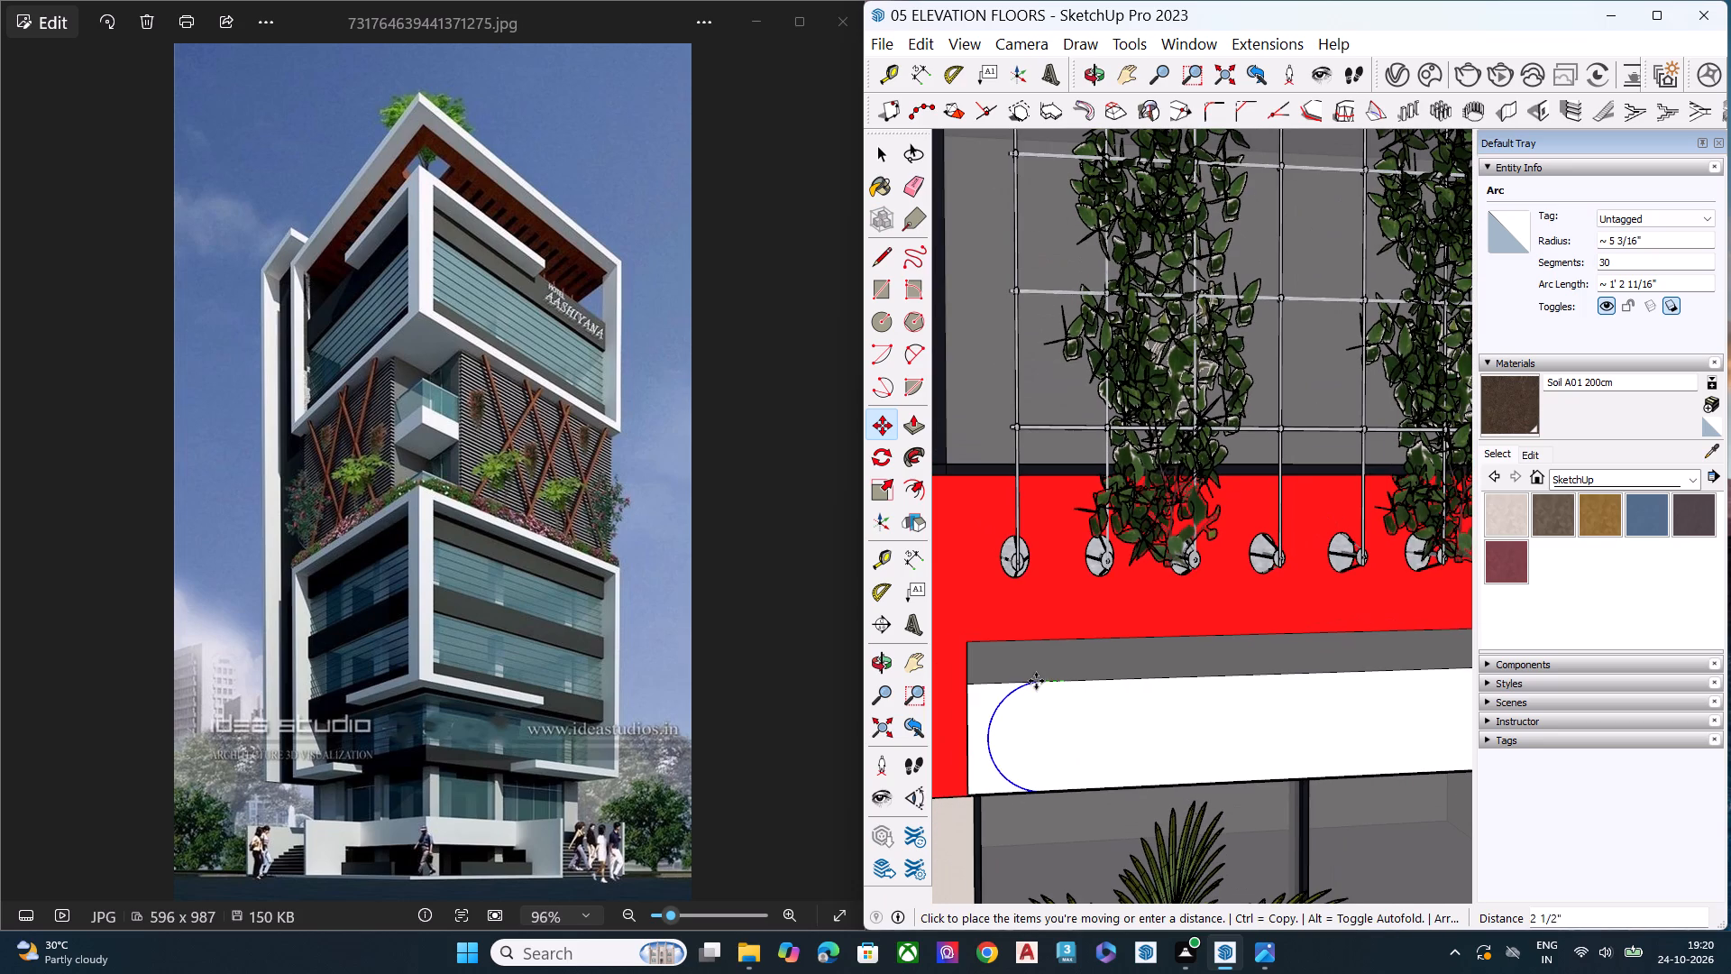
pyautogui.click(1021, 682)
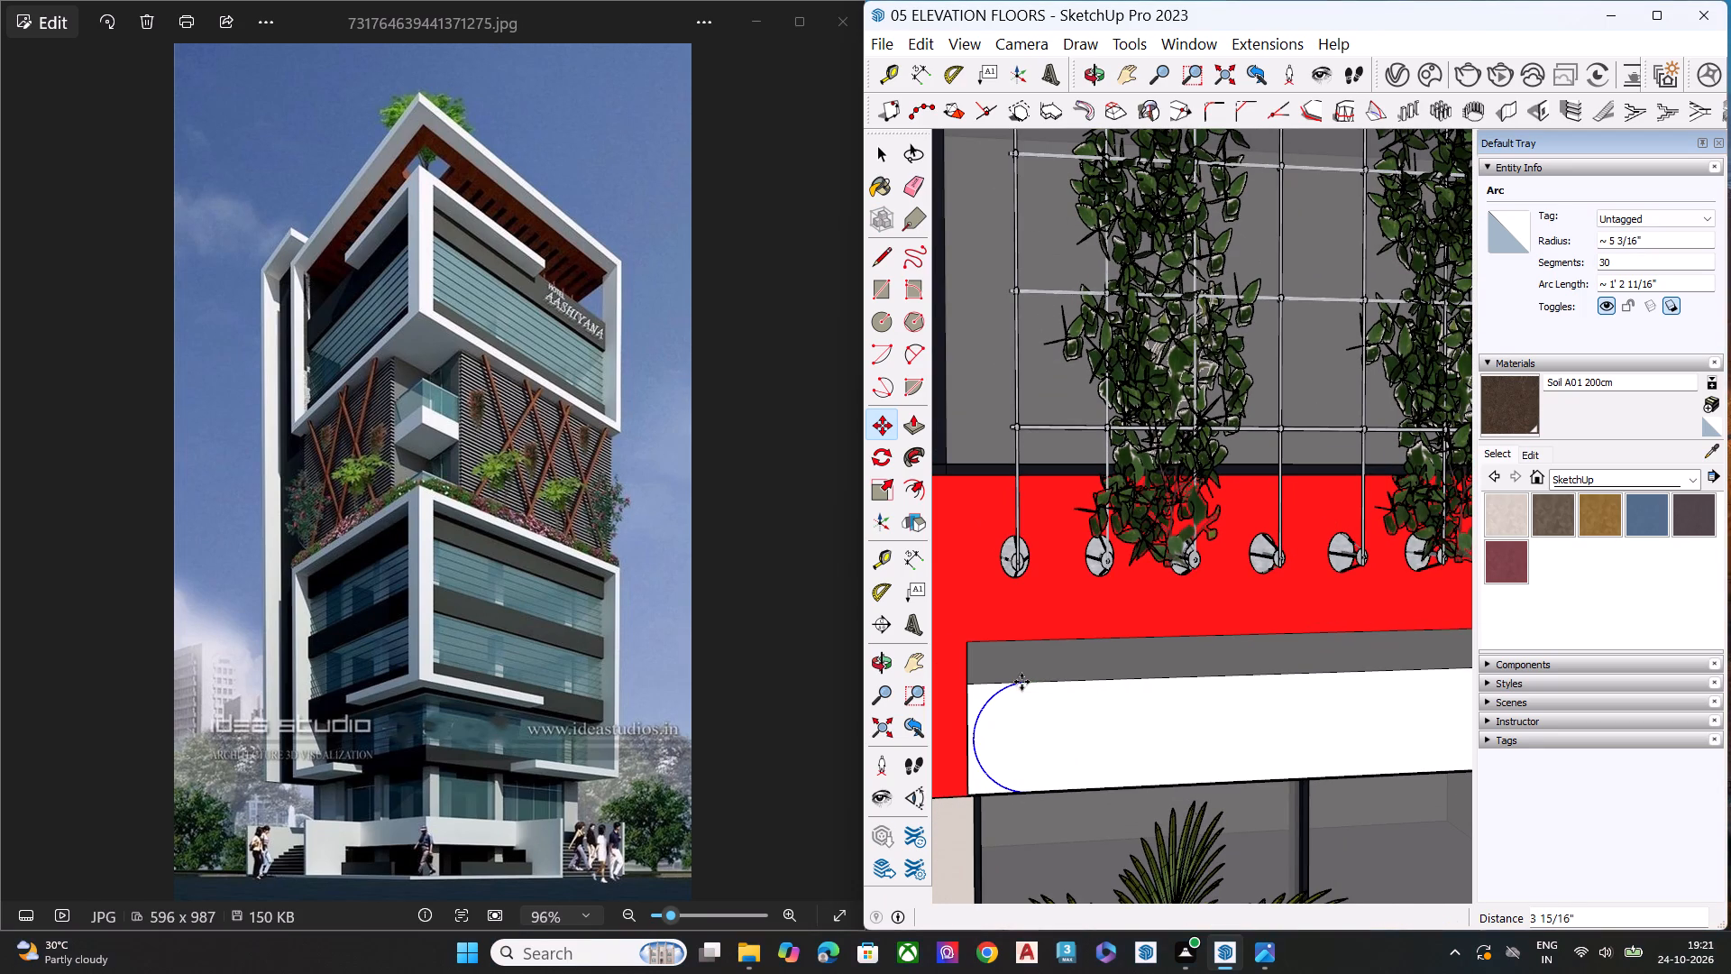
# Push/Pull the leftover face outside the arc back to the red band to round the ledge end.
pyautogui.press('space')
pyautogui.click(981, 695)
pyautogui.press('p')
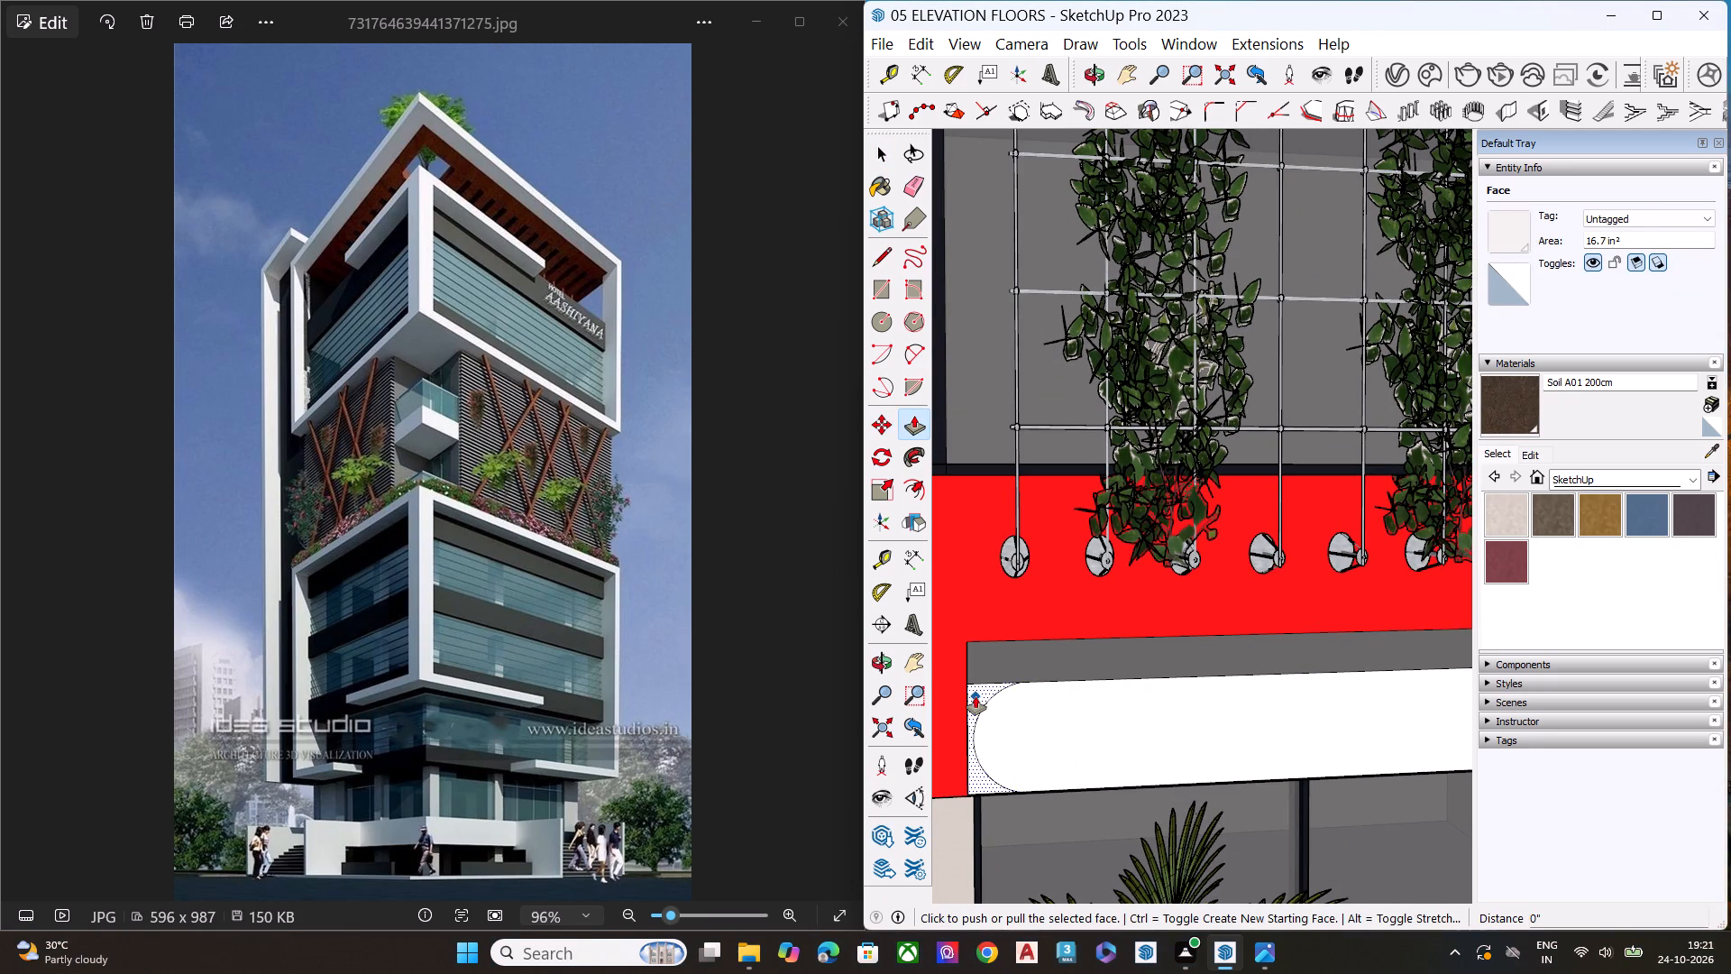
pyautogui.click(975, 696)
pyautogui.click(981, 637)
pyautogui.press('space')
# Delete the leftover corner face and its remaining edges on the red band behind the lowest ledge's rounded end.
pyautogui.scroll(6, 980, 628)
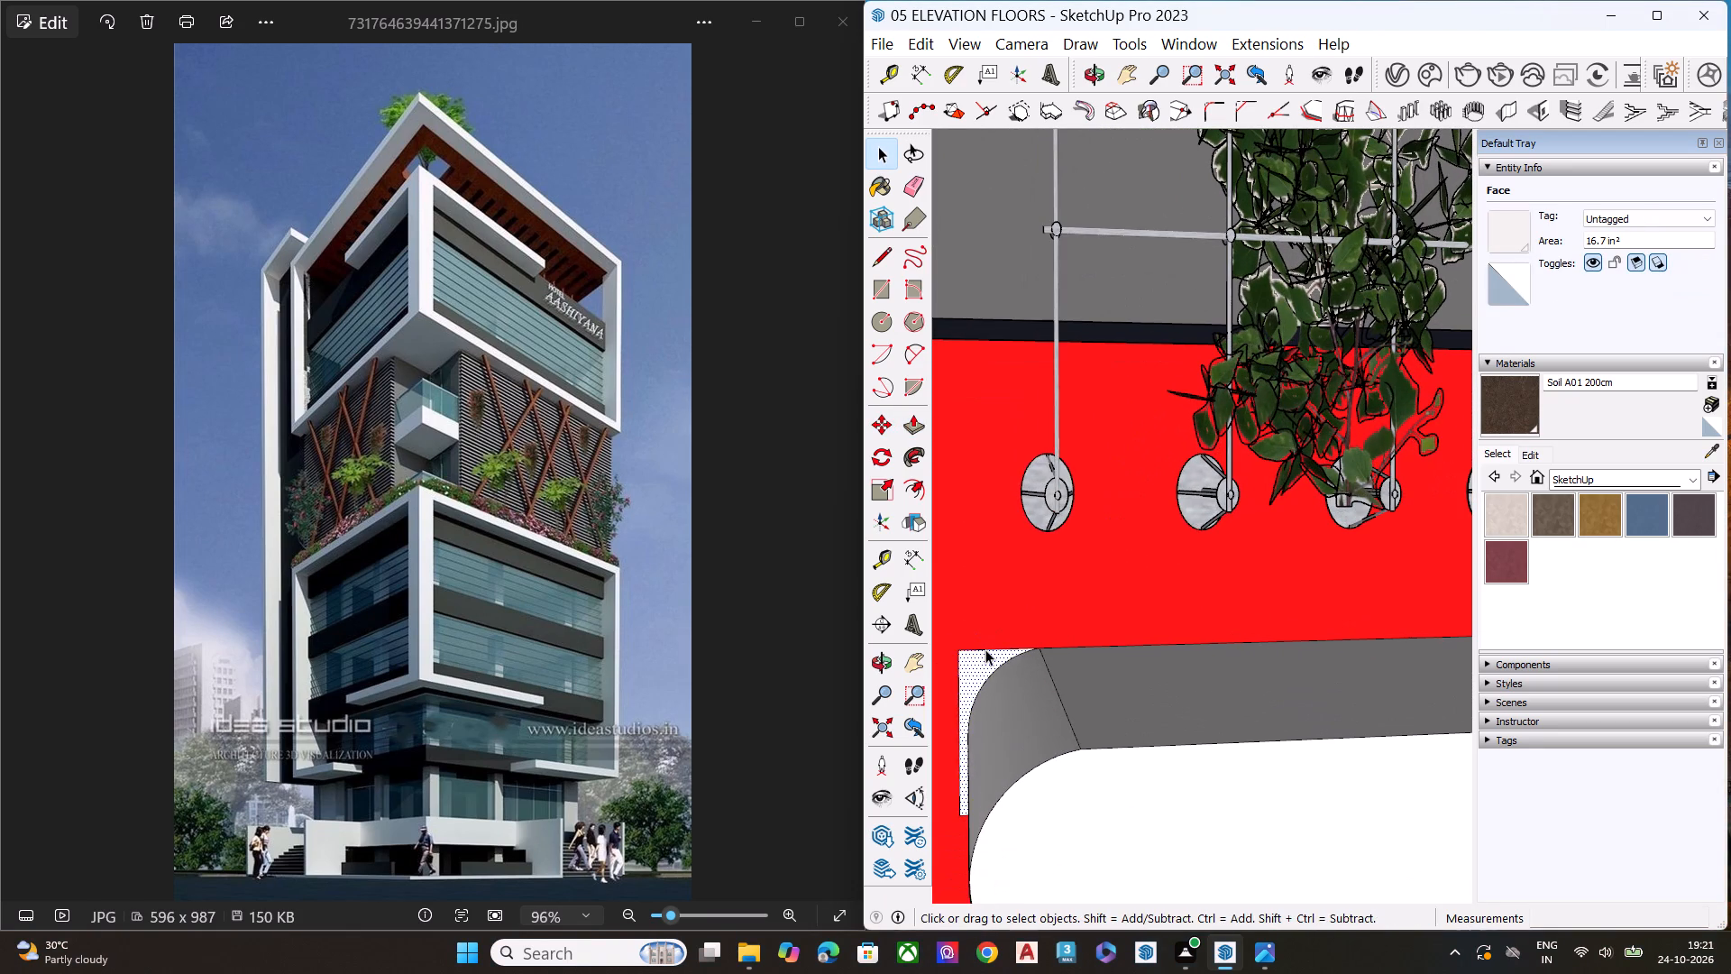
pyautogui.click(985, 649)
pyautogui.press('Delete')
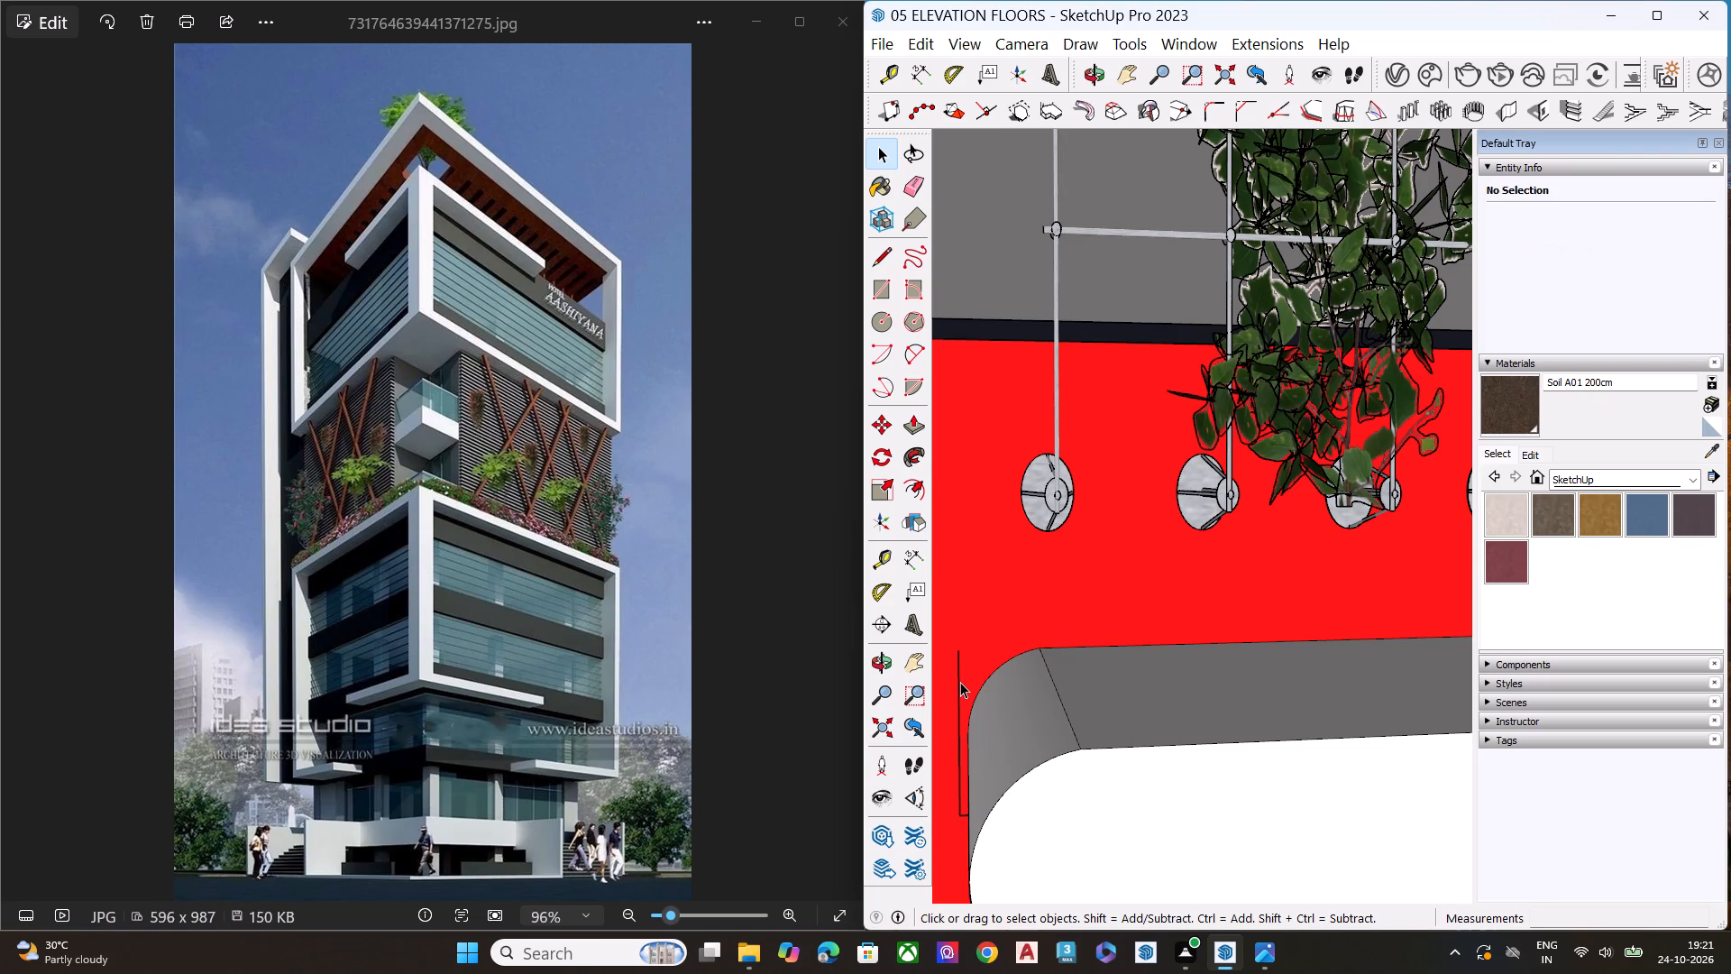
pyautogui.click(960, 682)
pyautogui.press('Delete')
pyautogui.scroll(-4, 965, 688)
pyautogui.moveTo(1041, 794); pyautogui.dragTo(1046, 577, button='middle')
pyautogui.scroll(3, 980, 793)
pyautogui.scroll(-1, 978, 818)
pyautogui.scroll(1, 977, 820)
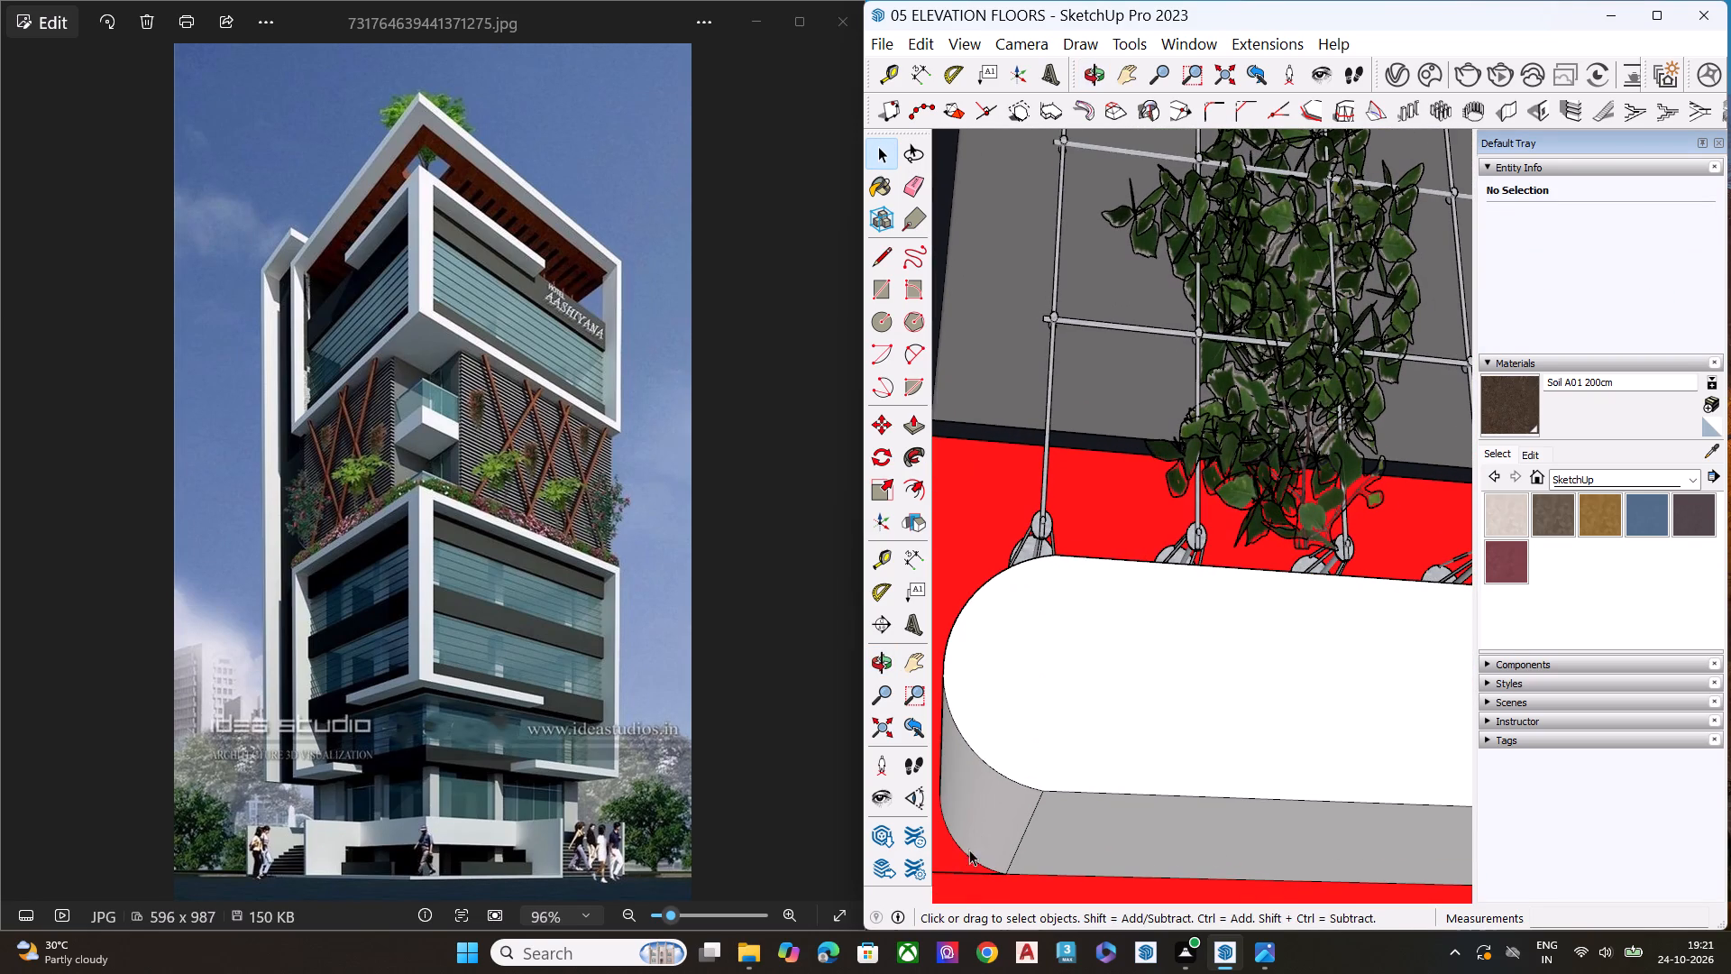
pyautogui.click(975, 875)
pyautogui.press('Delete')
# Soften the seam edges where the rounded end meets the lowest ledge's top and underside, using the Eraser's soften mode.
pyautogui.scroll(-5, 1051, 740)
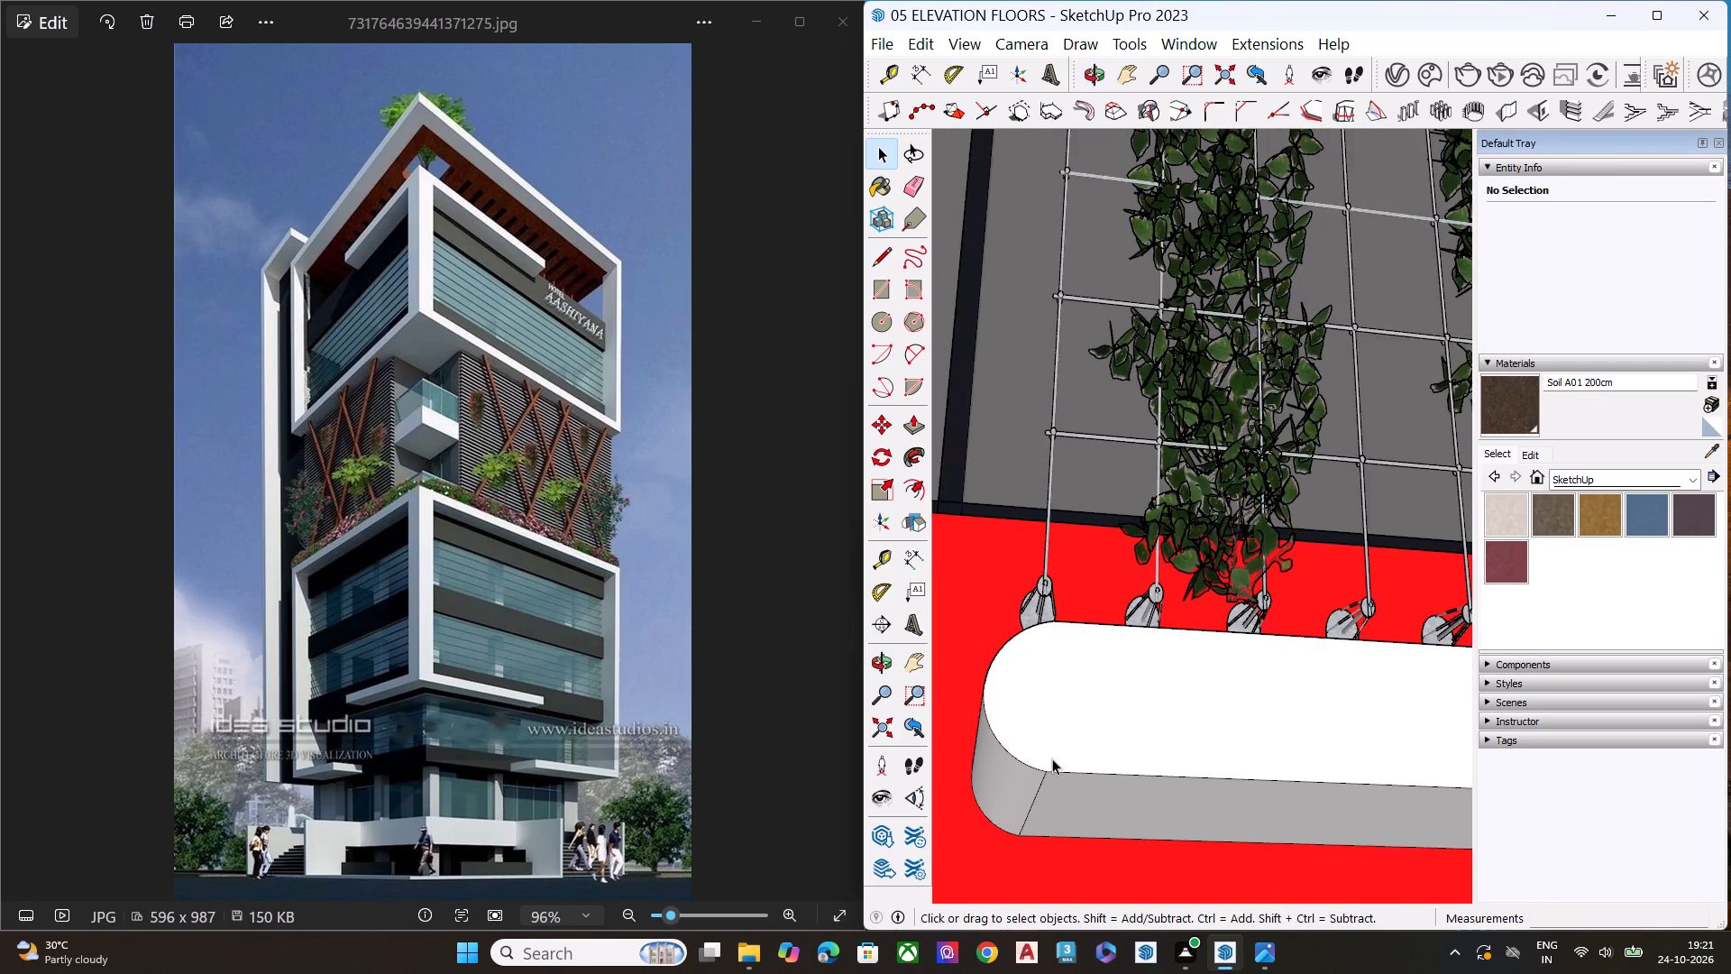
pyautogui.moveTo(1052, 770); pyautogui.dragTo(1081, 900, button='middle')
pyautogui.press('e')
pyautogui.moveTo(1039, 669); pyautogui.dragTo(1013, 896, button='middle')
pyautogui.scroll(3, 1067, 737)
pyautogui.scroll(-1, 1057, 675)
pyautogui.scroll(2, 1057, 675)
pyautogui.click(1057, 671)
pyautogui.scroll(-5, 1049, 563)
pyautogui.scroll(1, 1050, 561)
pyautogui.scroll(-3, 1050, 576)
pyautogui.moveTo(1055, 747); pyautogui.dragTo(994, 416, button='middle')
pyautogui.scroll(9, 1033, 608)
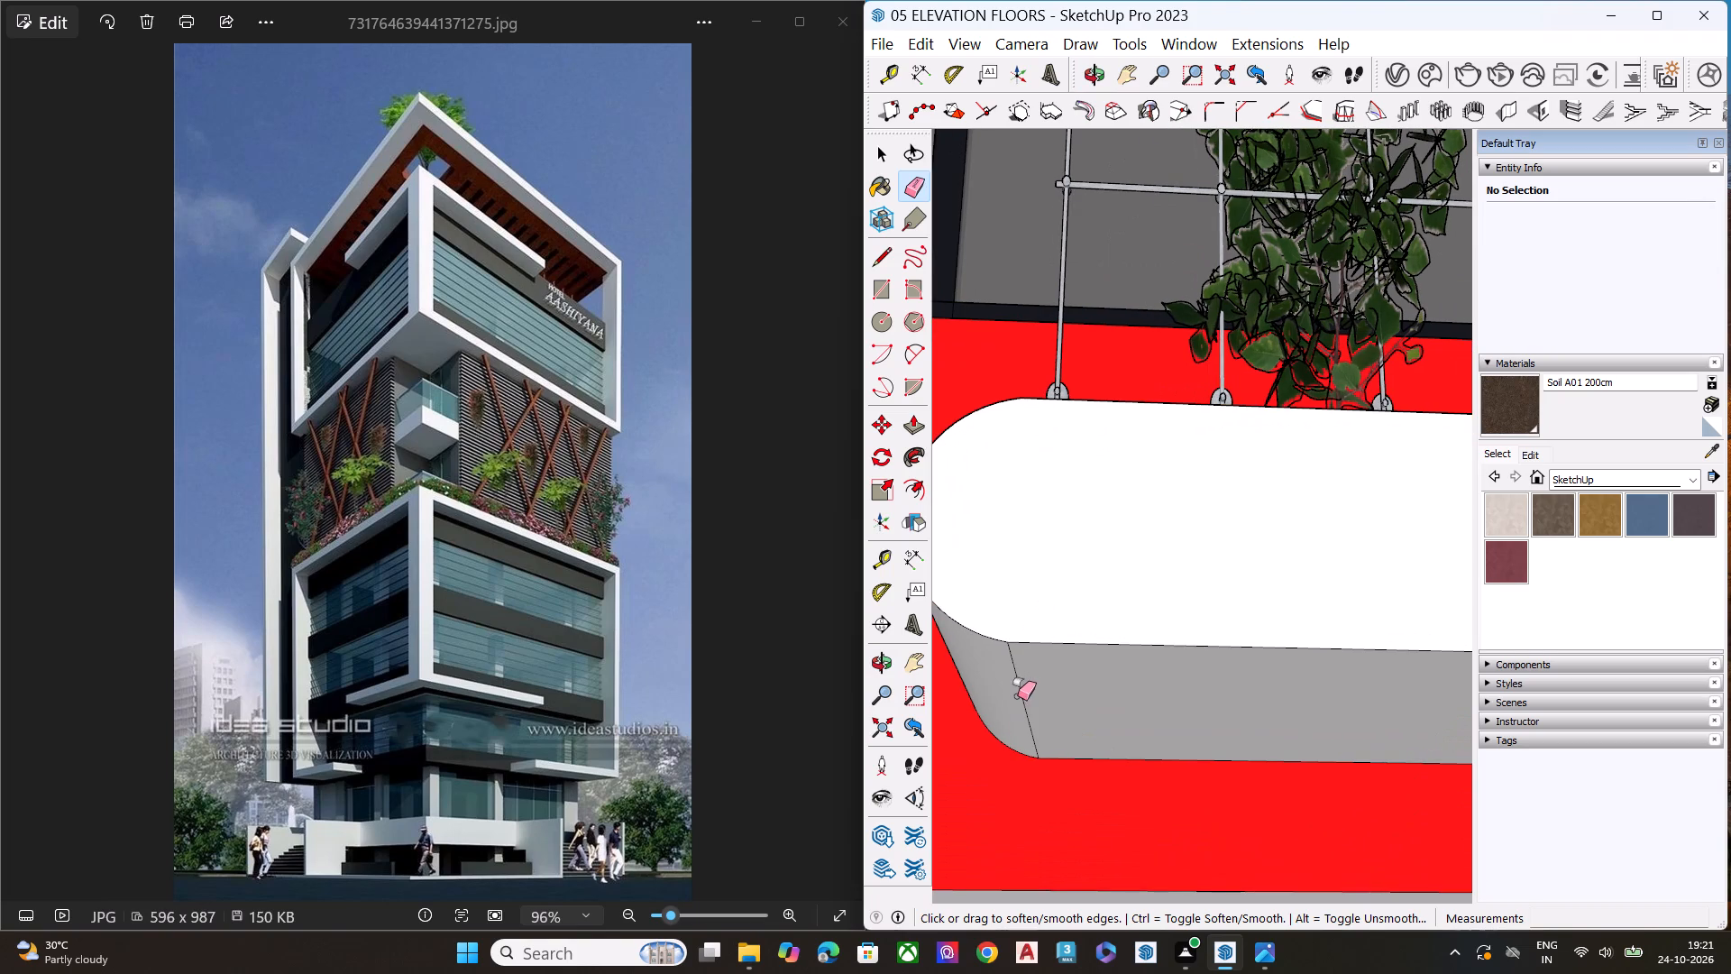
pyautogui.click(1024, 692)
pyautogui.press('space')
# Soften the vertical seam edges where the frame's rounded outer corner meets its front and side faces.
pyautogui.scroll(-1, 1033, 616)
pyautogui.scroll(2, 1035, 614)
pyautogui.scroll(-7, 1037, 612)
pyautogui.scroll(-4, 1137, 499)
pyautogui.scroll(1, 1092, 556)
pyautogui.scroll(-5, 1091, 556)
pyautogui.scroll(1, 1091, 556)
pyautogui.scroll(-2, 1073, 578)
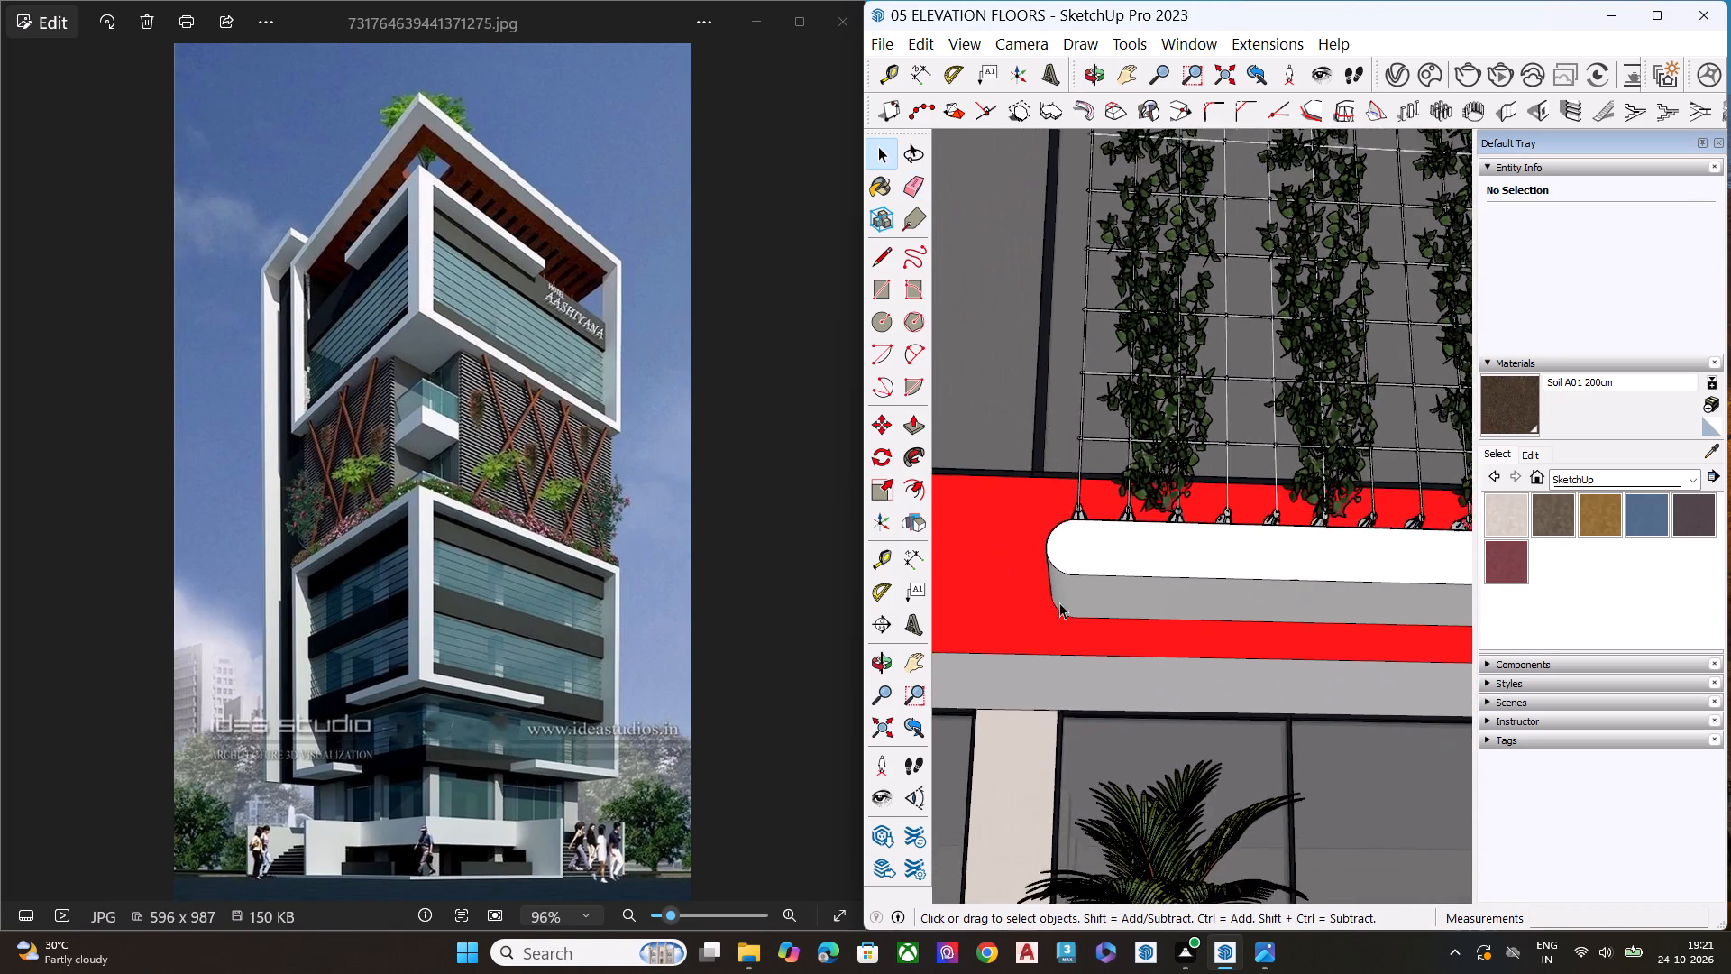
pyautogui.scroll(-1, 1059, 602)
pyautogui.scroll(3, 1059, 600)
pyautogui.scroll(-2, 1060, 609)
pyautogui.scroll(-2, 1122, 556)
pyautogui.scroll(1, 1094, 563)
pyautogui.scroll(-10, 1092, 563)
pyautogui.scroll(-2, 1358, 514)
pyautogui.scroll(1, 1197, 548)
pyautogui.scroll(-14, 1140, 556)
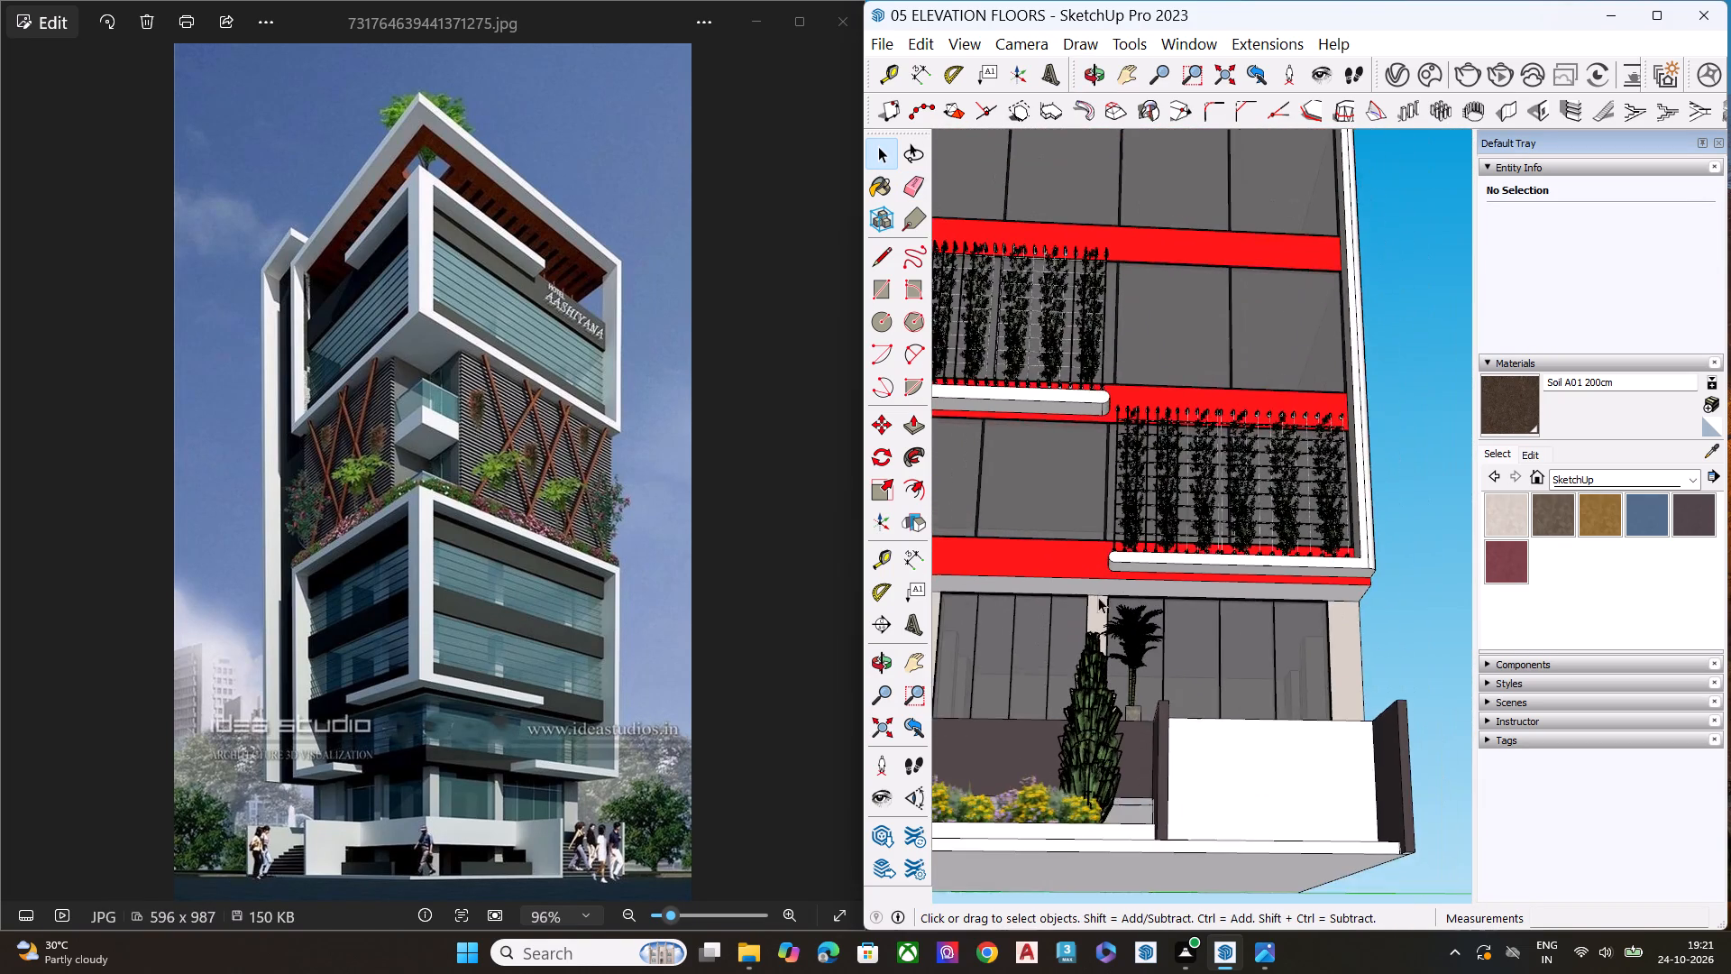
pyautogui.scroll(-6, 1118, 569)
pyautogui.moveTo(1360, 514); pyautogui.dragTo(1280, 753, button='middle')
pyautogui.scroll(9, 1287, 682)
pyautogui.scroll(6, 1278, 593)
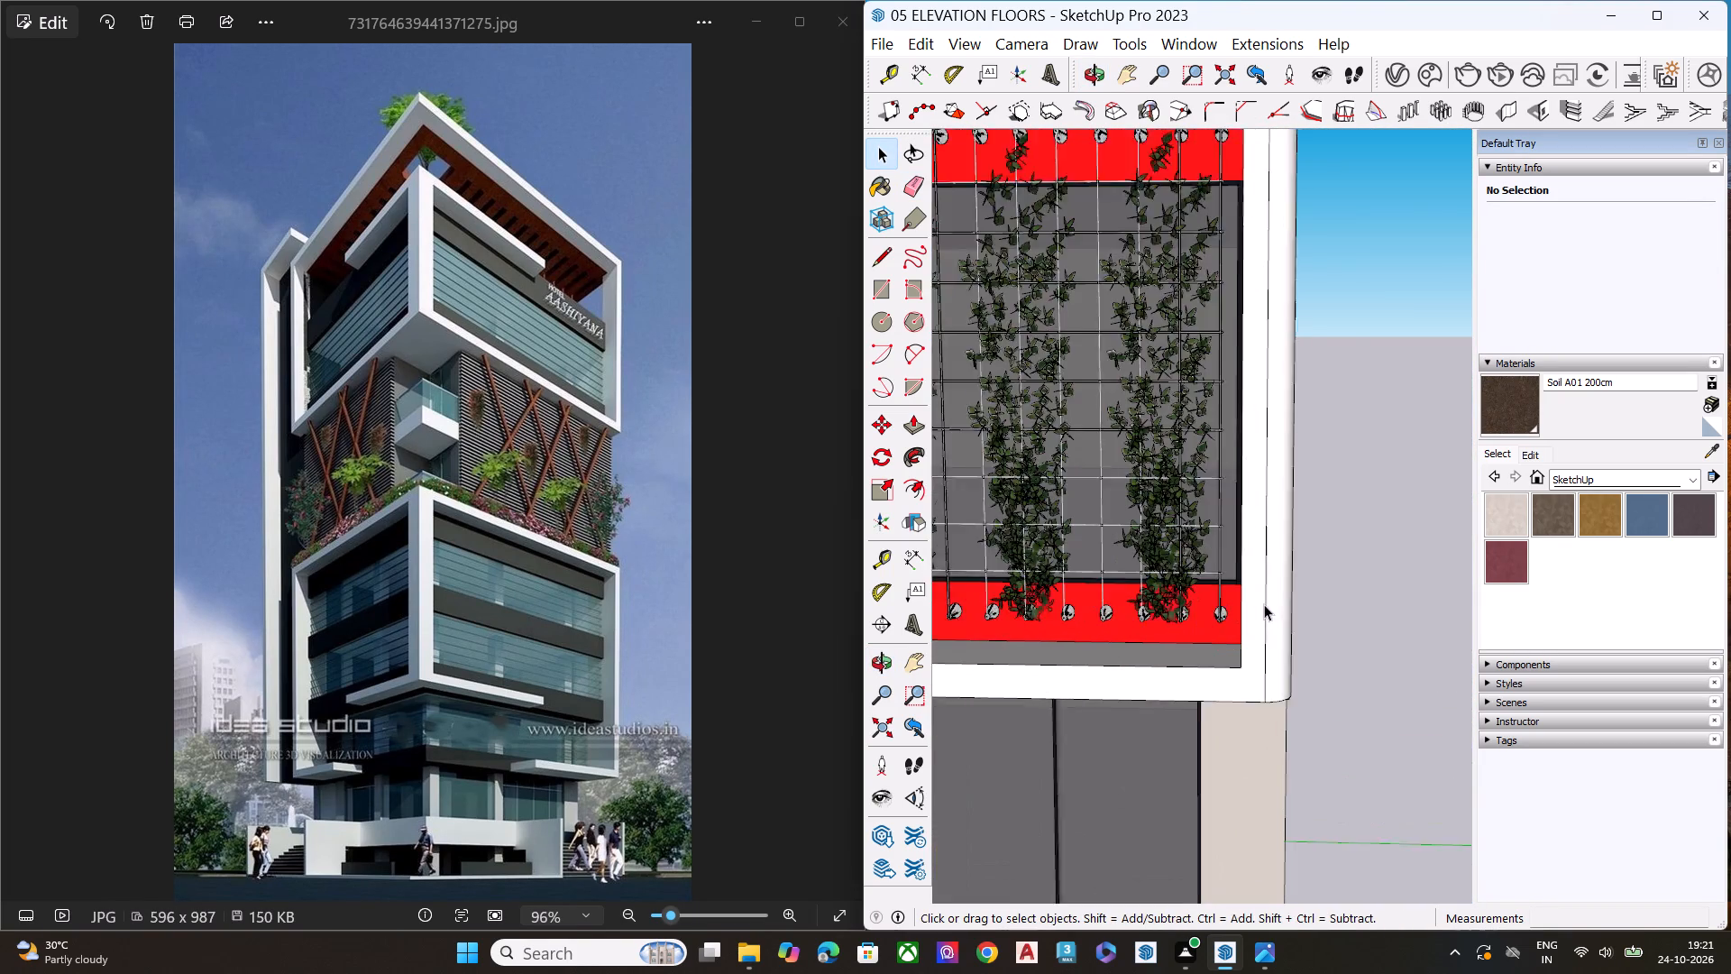
pyautogui.scroll(2, 1264, 604)
pyautogui.press('e')
pyautogui.click(1267, 620)
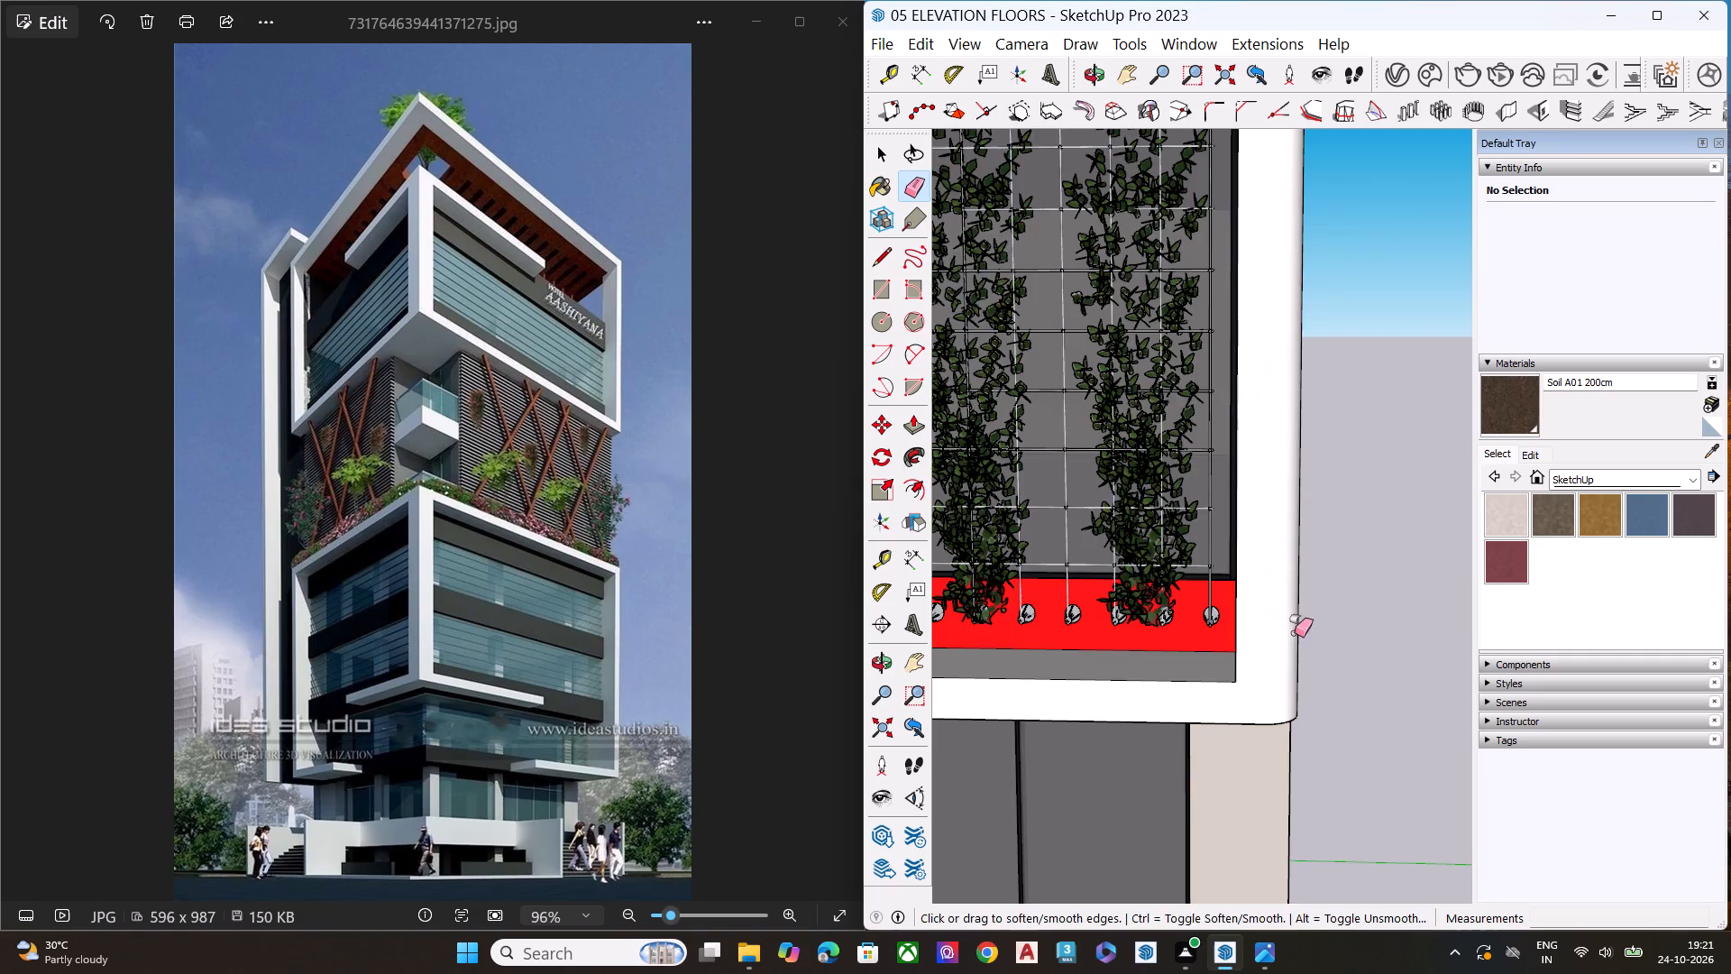
pyautogui.moveTo(1280, 631); pyautogui.dragTo(988, 674, button='middle')
pyautogui.click(1039, 631)
pyautogui.scroll(-1, 1115, 632)
pyautogui.click(1048, 646)
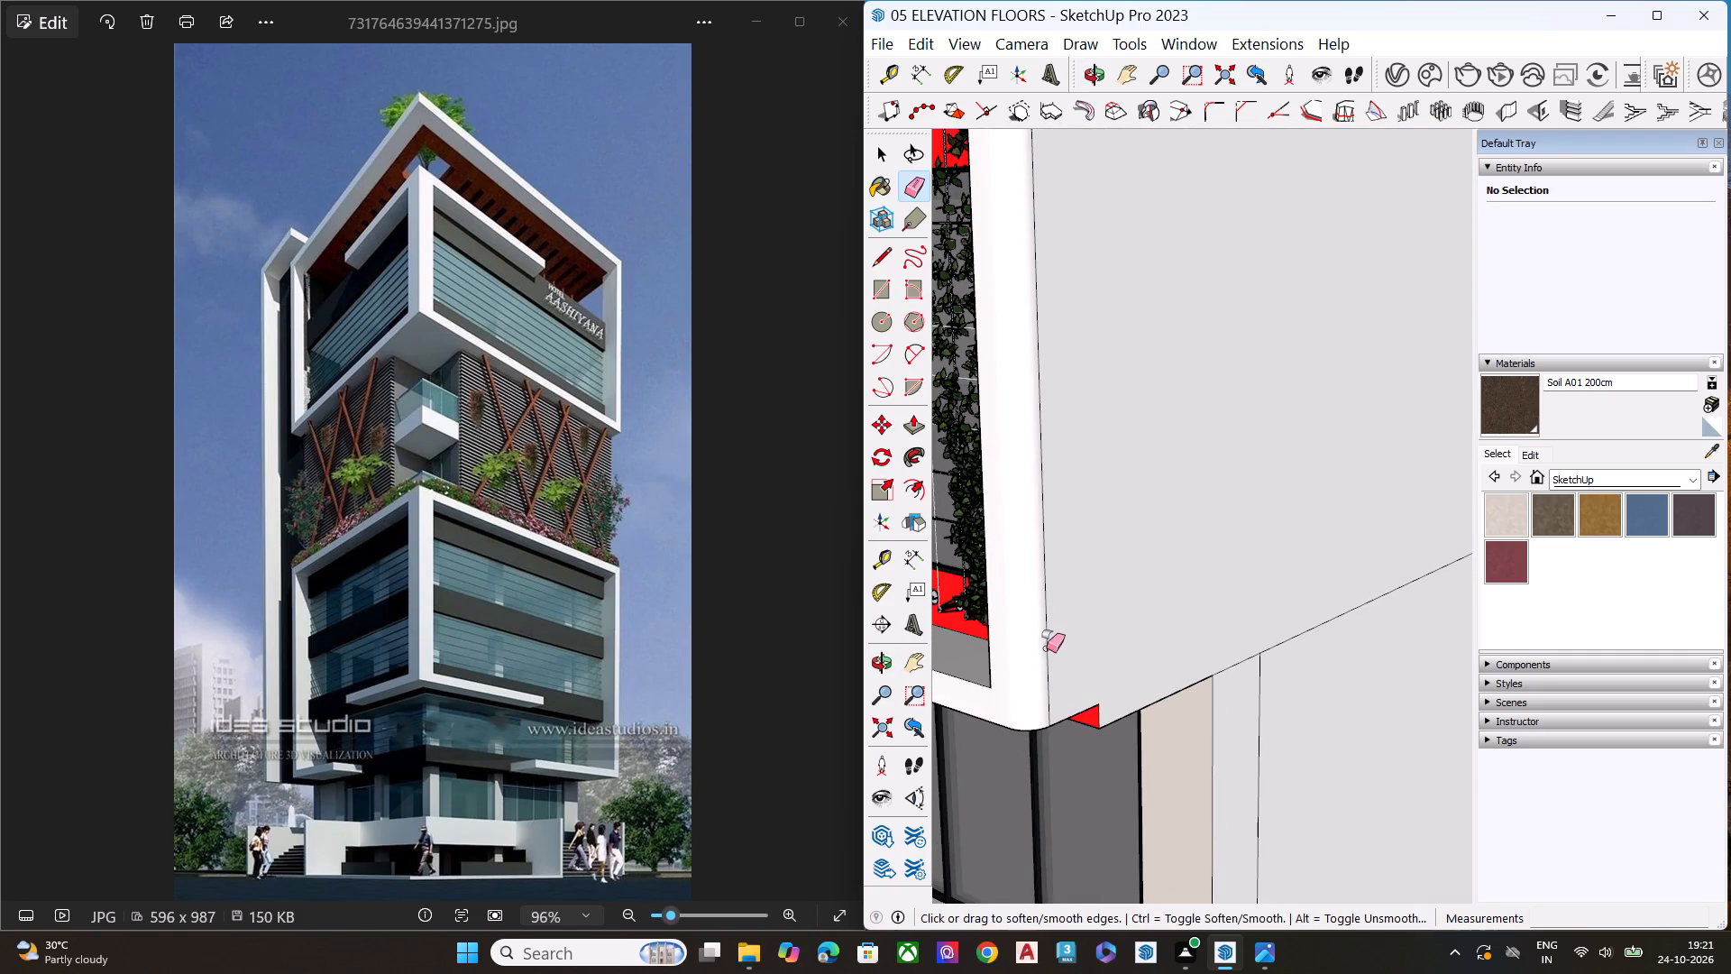
# Soften the seam edges where the rounded end meets the top and underside of the ledge above the lowest one.
pyautogui.press('space')
pyautogui.scroll(-4, 1082, 643)
pyautogui.scroll(1, 1098, 652)
pyautogui.scroll(-20, 1100, 653)
pyautogui.scroll(-4, 1100, 653)
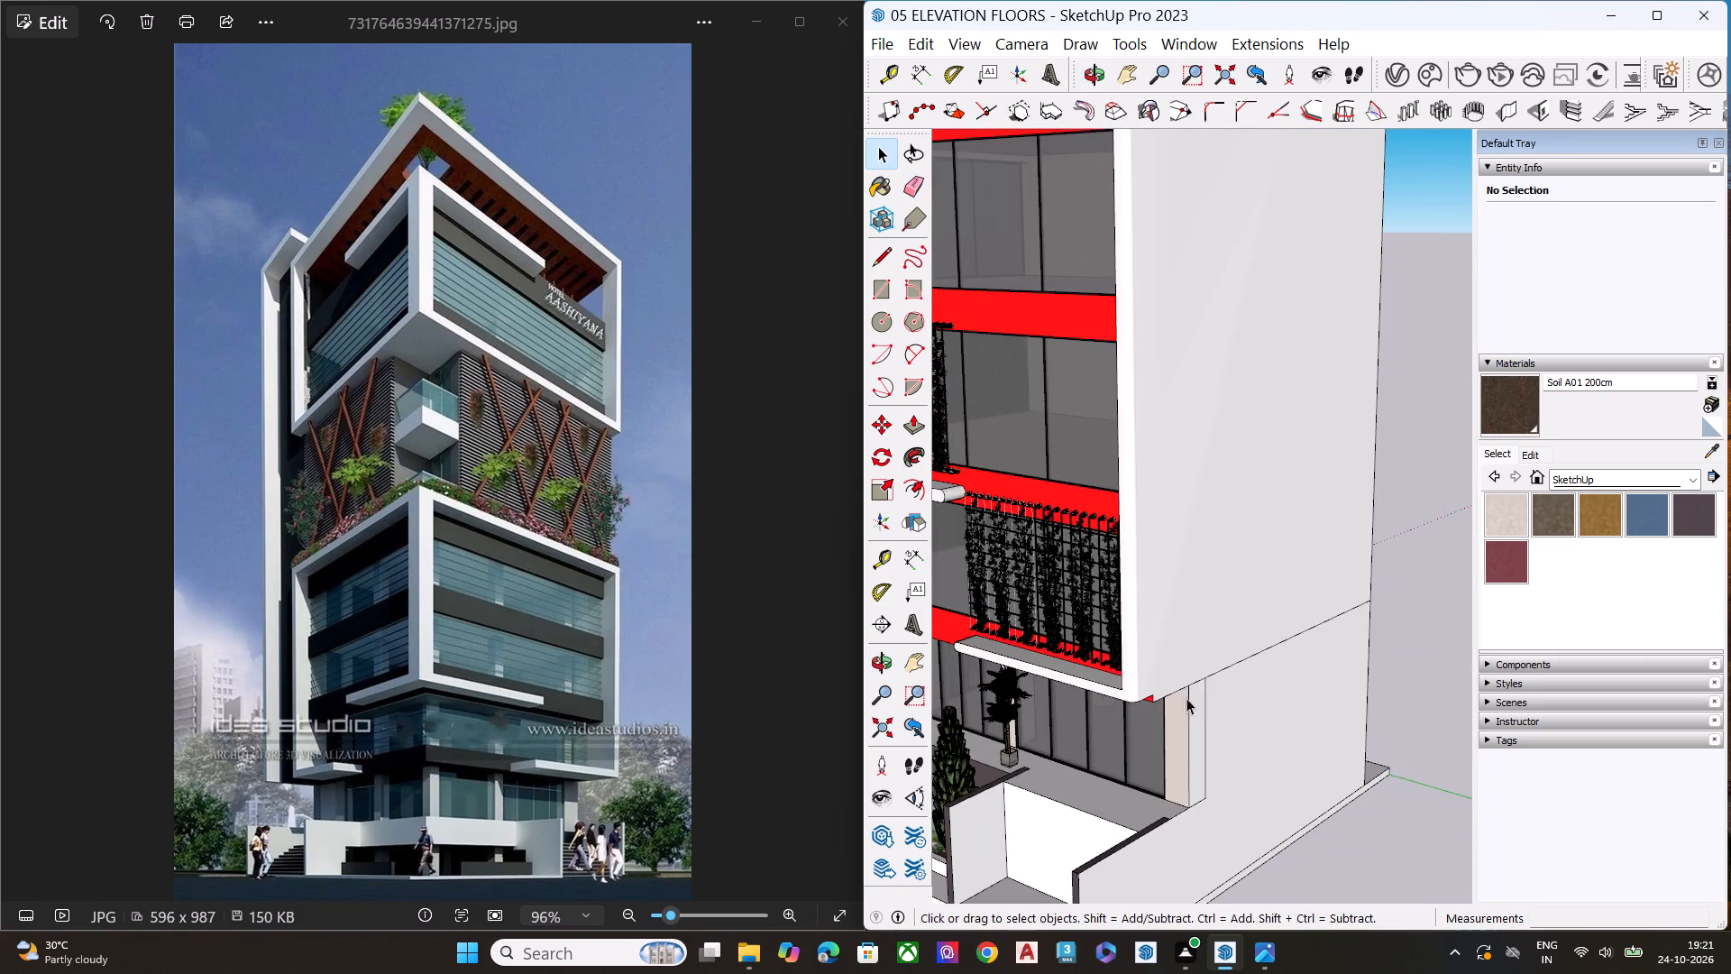
pyautogui.scroll(-9, 1191, 696)
pyautogui.moveTo(1102, 709); pyautogui.dragTo(1329, 683, button='middle')
pyautogui.scroll(9, 1068, 489)
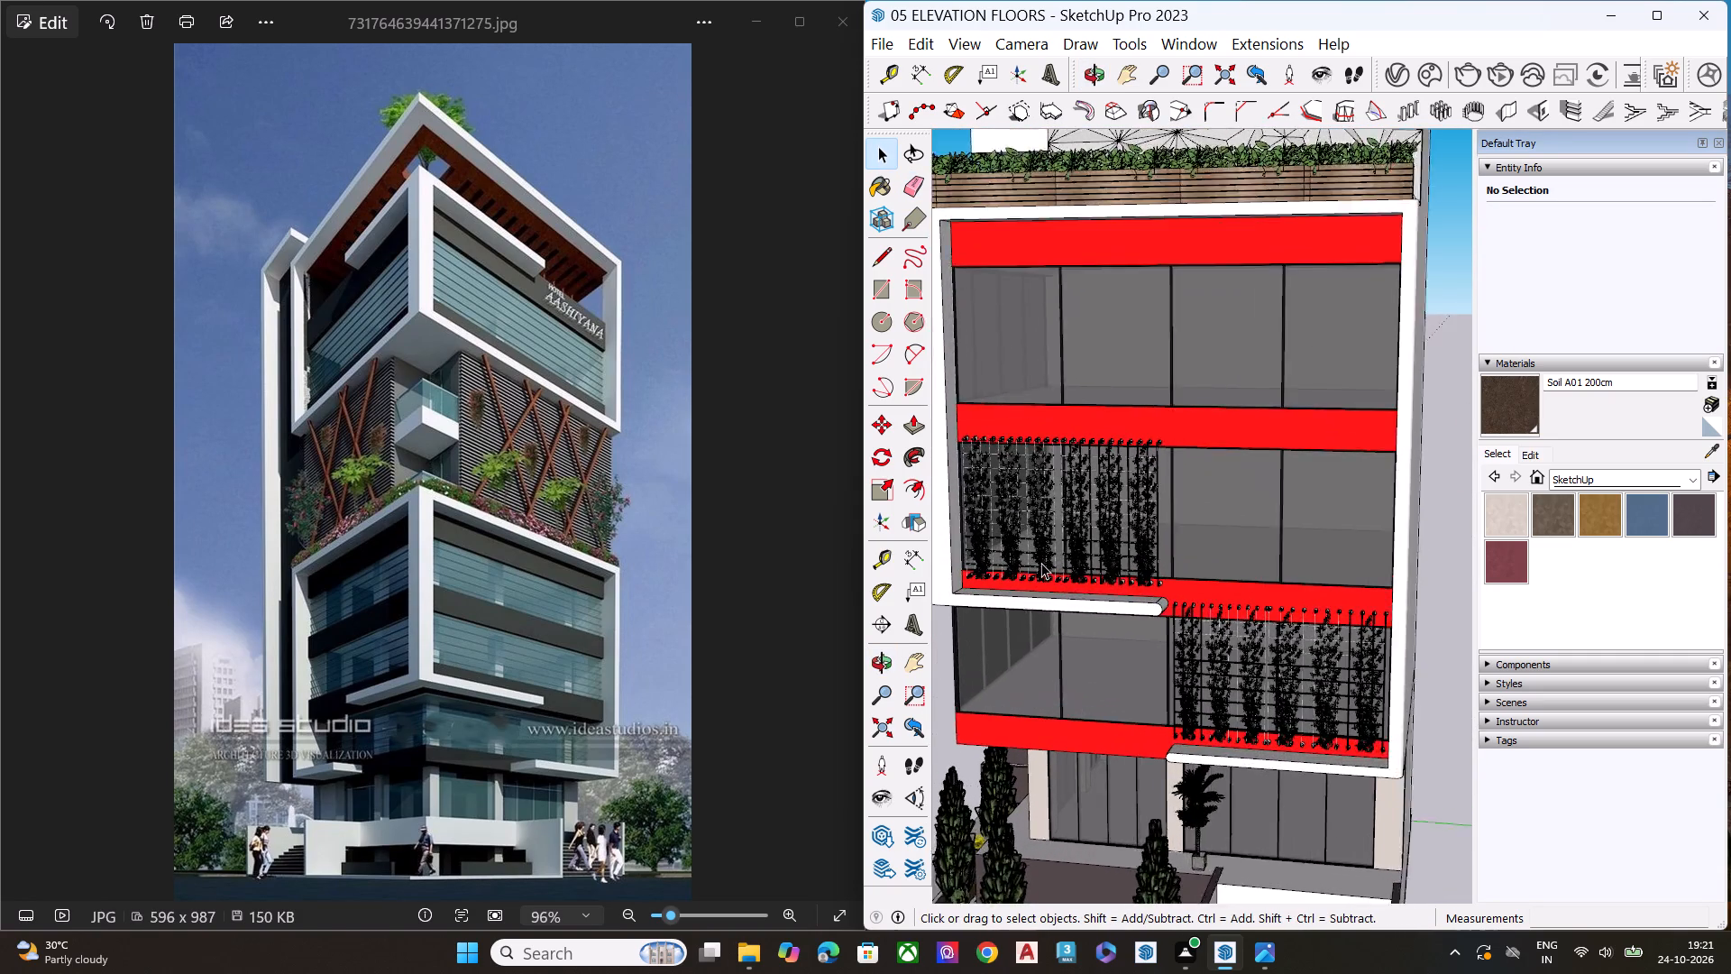
pyautogui.scroll(-1, 1268, 612)
pyautogui.scroll(7, 1271, 612)
pyautogui.scroll(8, 1178, 604)
pyautogui.press('e')
pyautogui.scroll(4, 1157, 611)
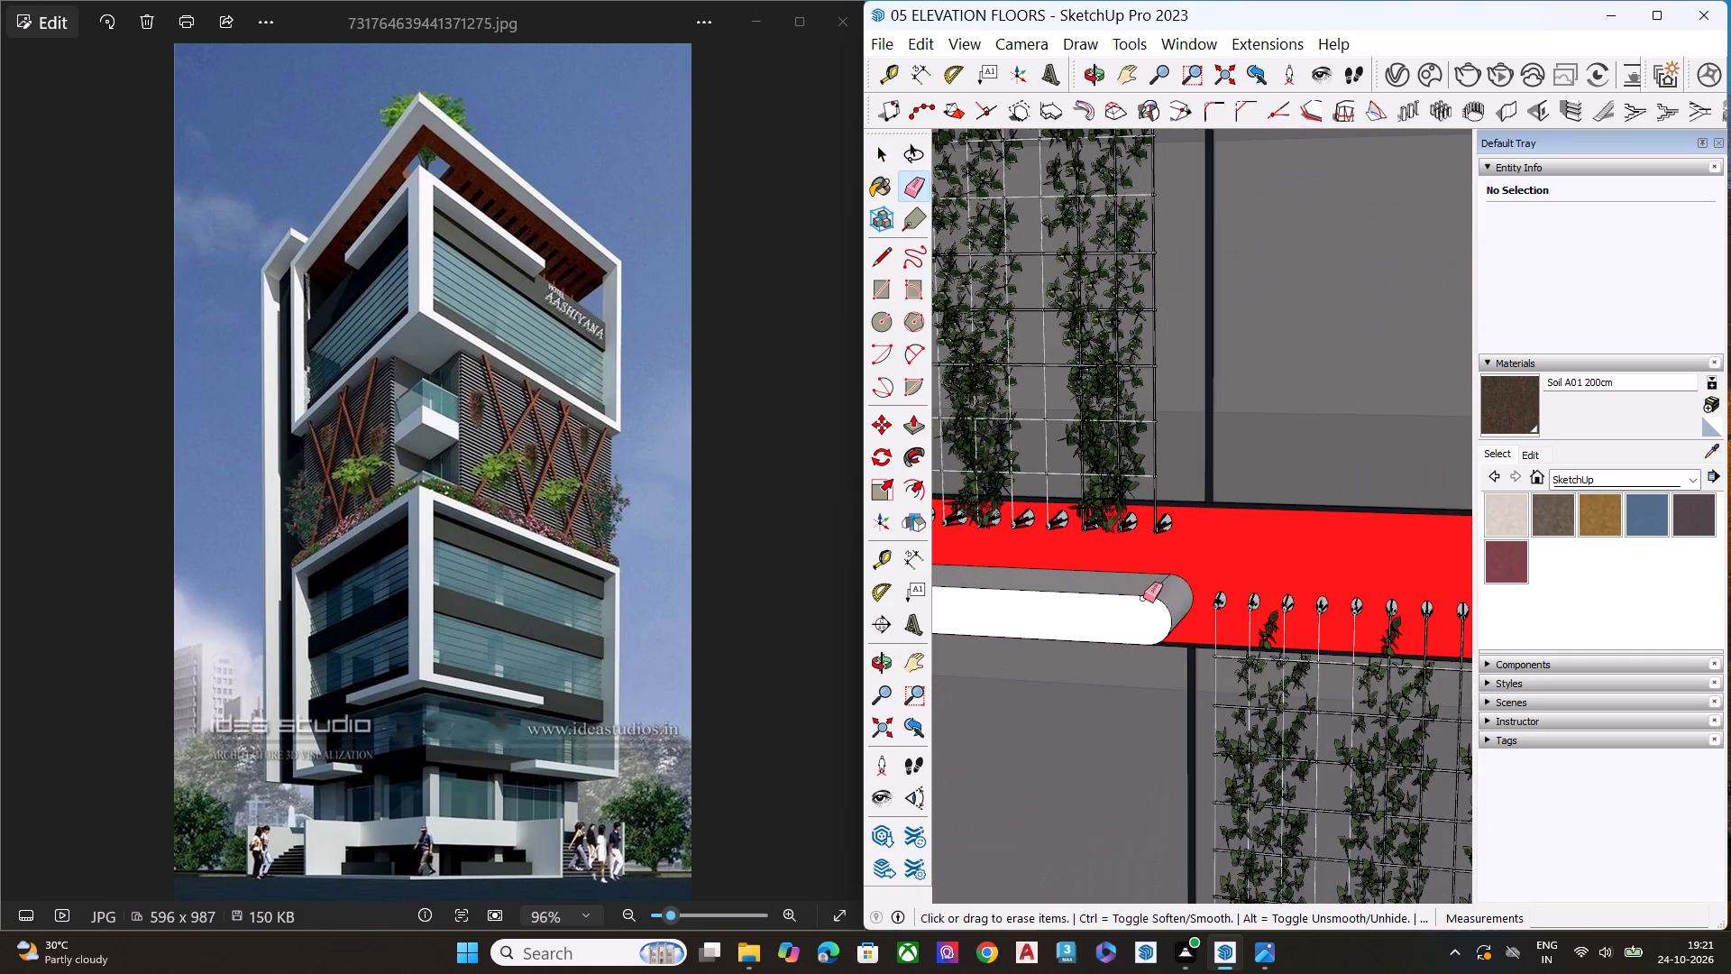
pyautogui.scroll(-3, 1159, 583)
pyautogui.scroll(3, 1159, 583)
pyautogui.click(1159, 583)
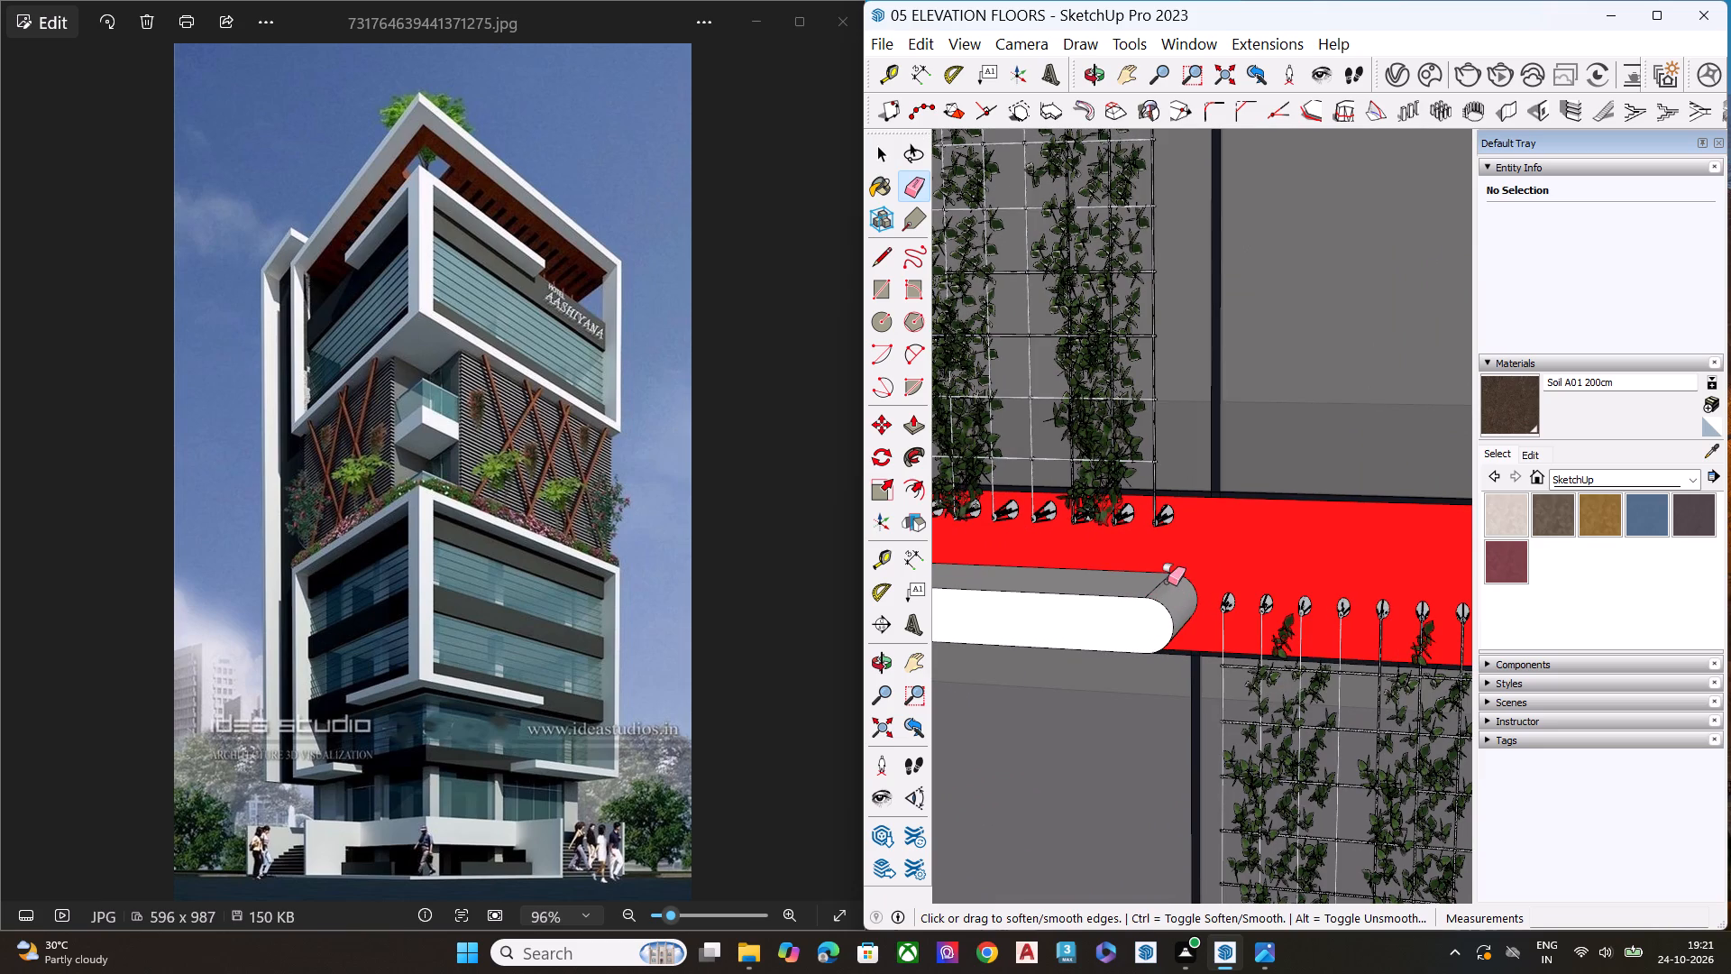
pyautogui.click(1162, 578)
pyautogui.moveTo(1174, 621); pyautogui.dragTo(1207, 393, button='middle')
pyautogui.scroll(1, 1199, 405)
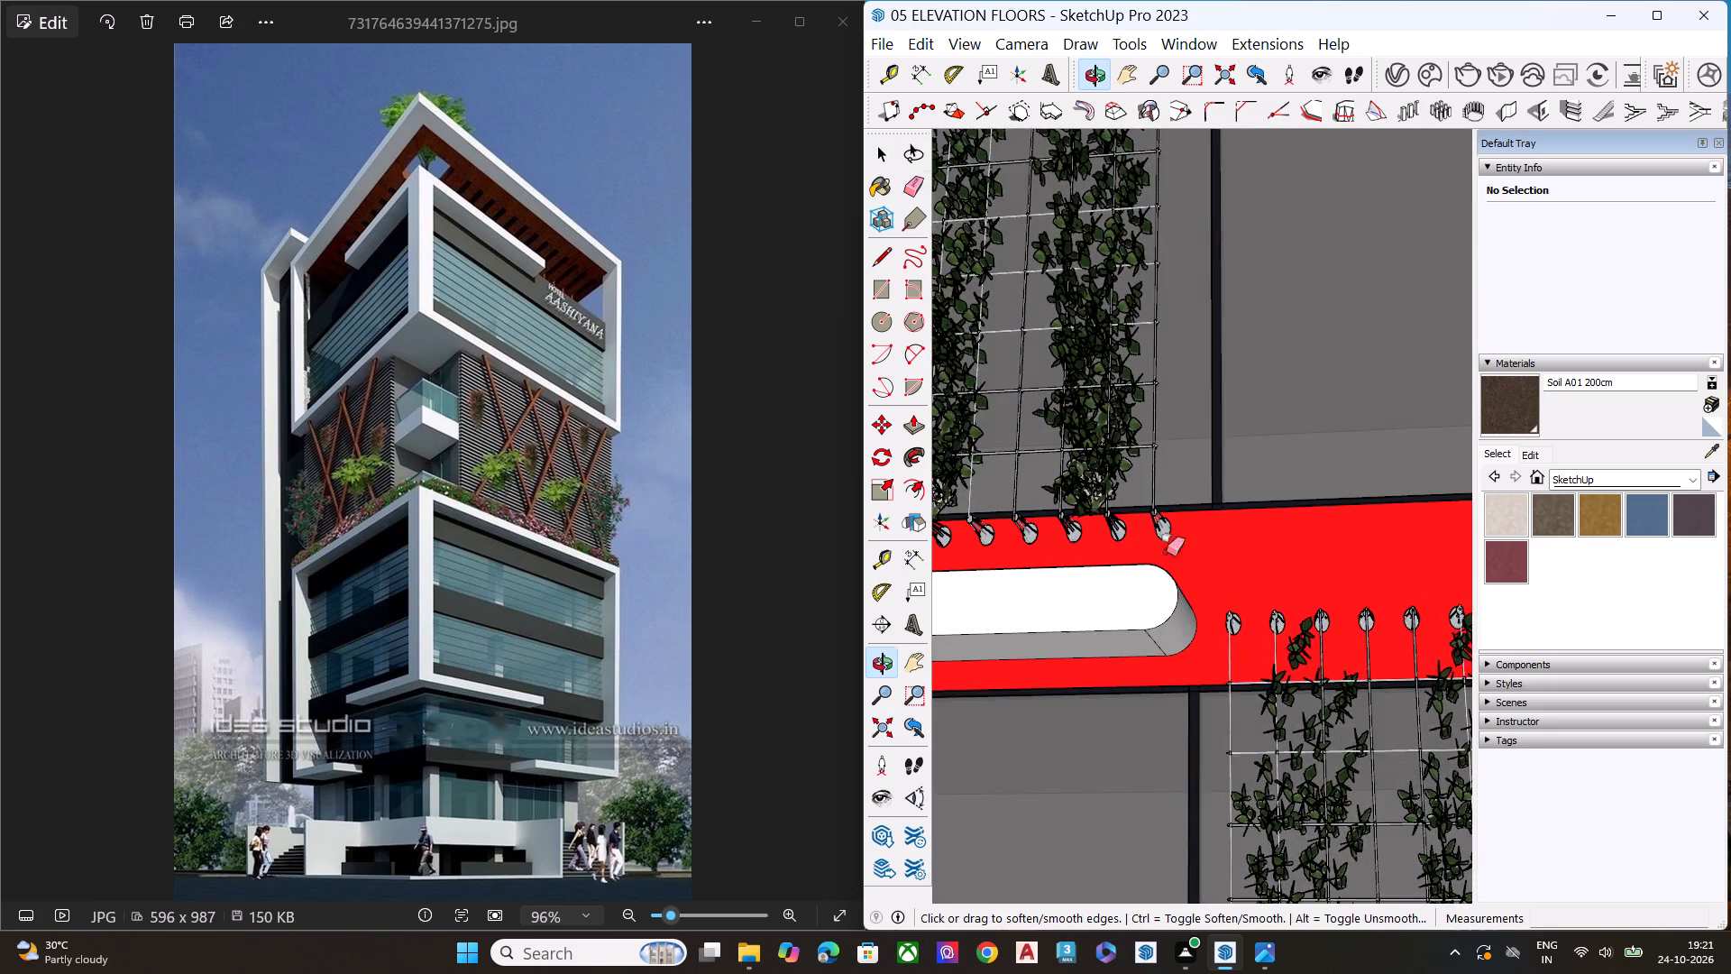
pyautogui.scroll(2, 1149, 613)
pyautogui.scroll(-2, 1140, 637)
pyautogui.scroll(3, 1139, 639)
pyautogui.moveTo(1162, 625); pyautogui.dragTo(1177, 423, button='middle')
pyautogui.scroll(7, 1177, 488)
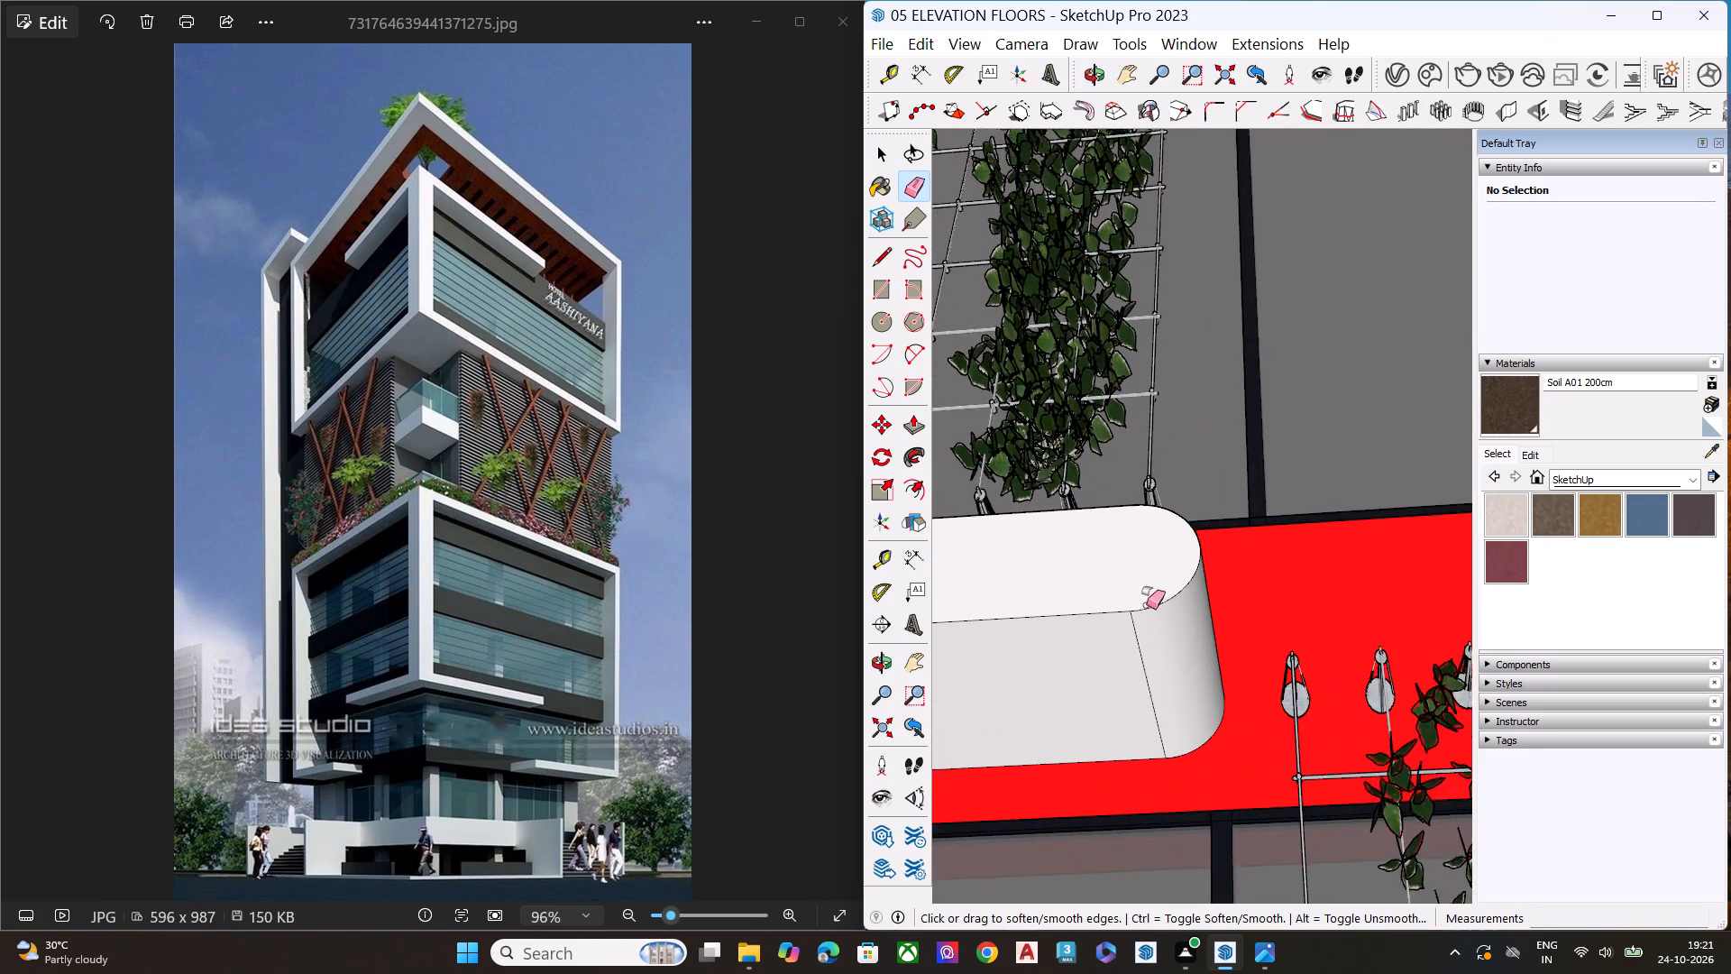
pyautogui.scroll(1, 1147, 603)
pyautogui.click(1138, 649)
pyautogui.press('space')
# Move the end planter box about 5 7/8" inward from the outer corner of the lower frame's top.
pyautogui.scroll(-14, 1175, 616)
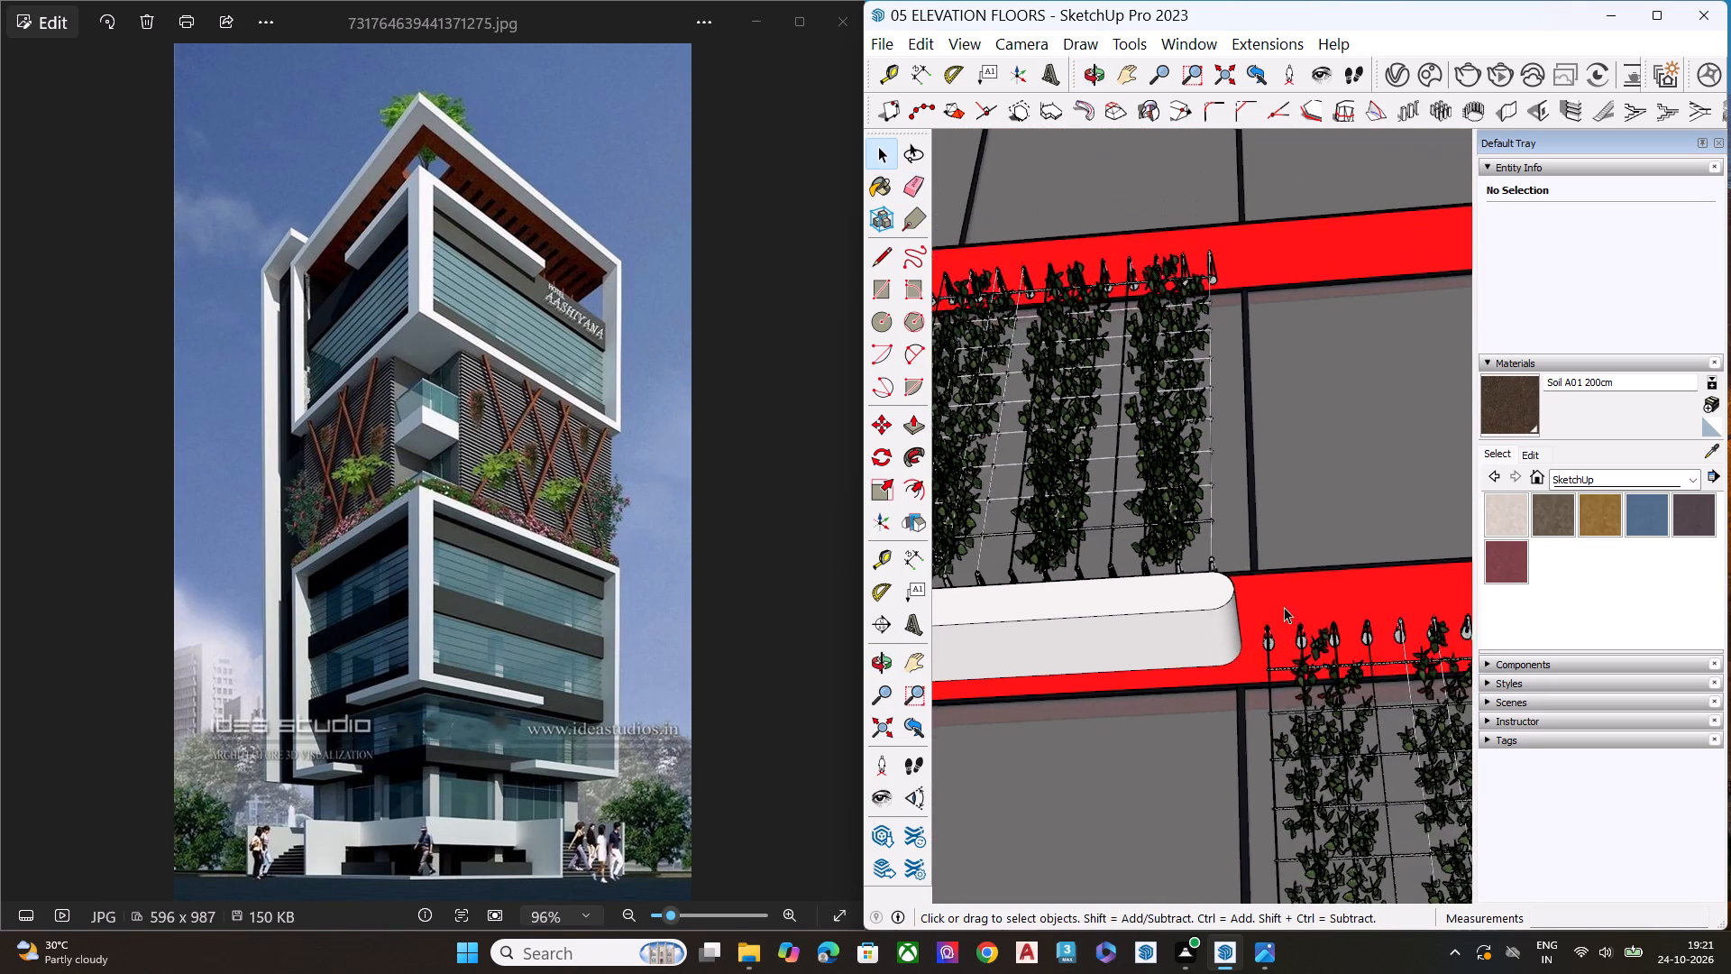
pyautogui.scroll(-16, 1284, 607)
pyautogui.scroll(-9, 1299, 547)
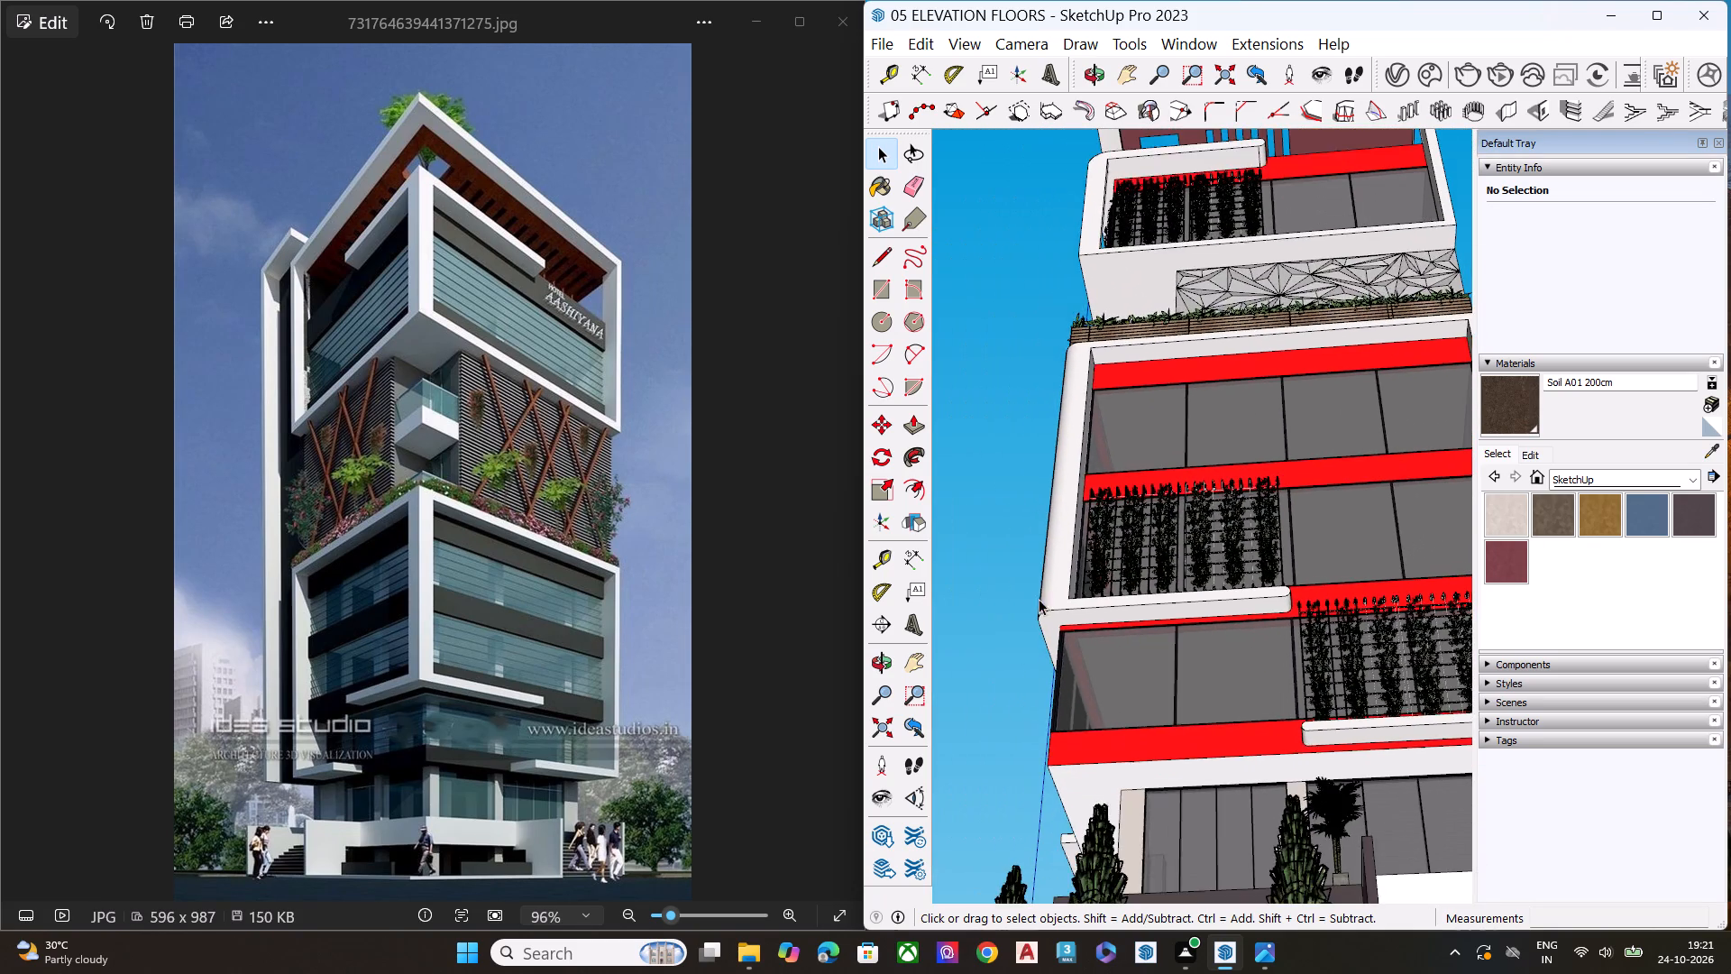
pyautogui.moveTo(1039, 599); pyautogui.dragTo(1454, 859, button='middle')
pyautogui.scroll(1, 1418, 753)
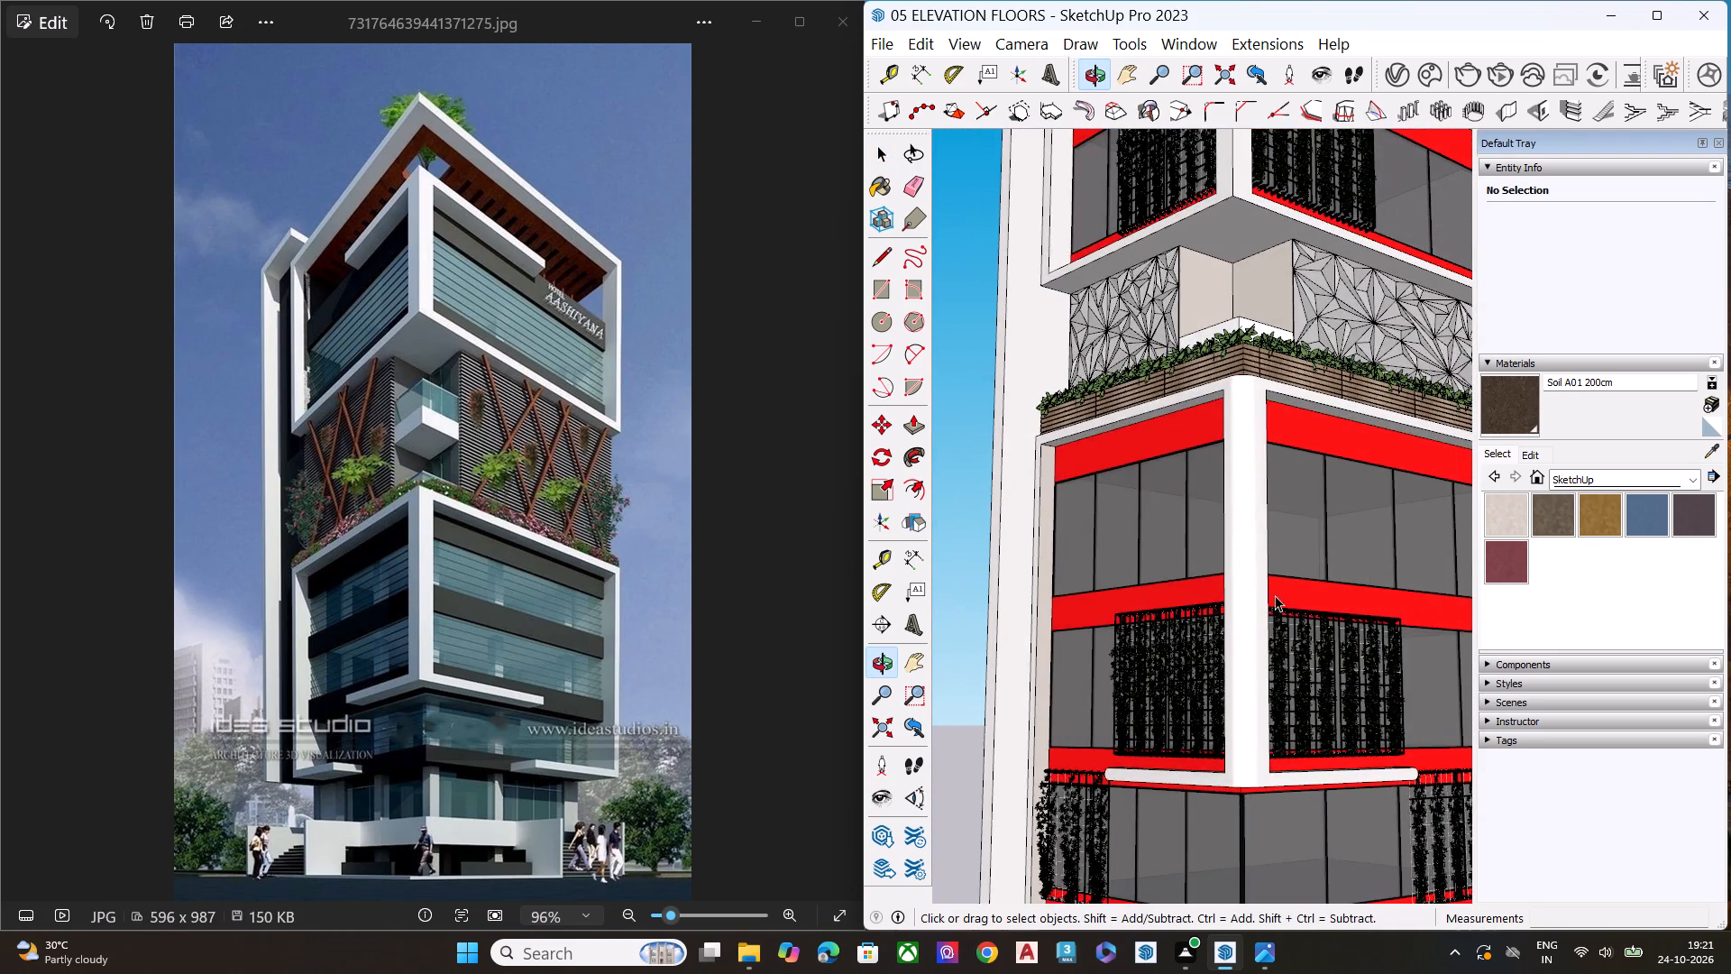
pyautogui.scroll(-5, 1264, 603)
pyautogui.moveTo(1252, 610); pyautogui.dragTo(1493, 777, button='middle')
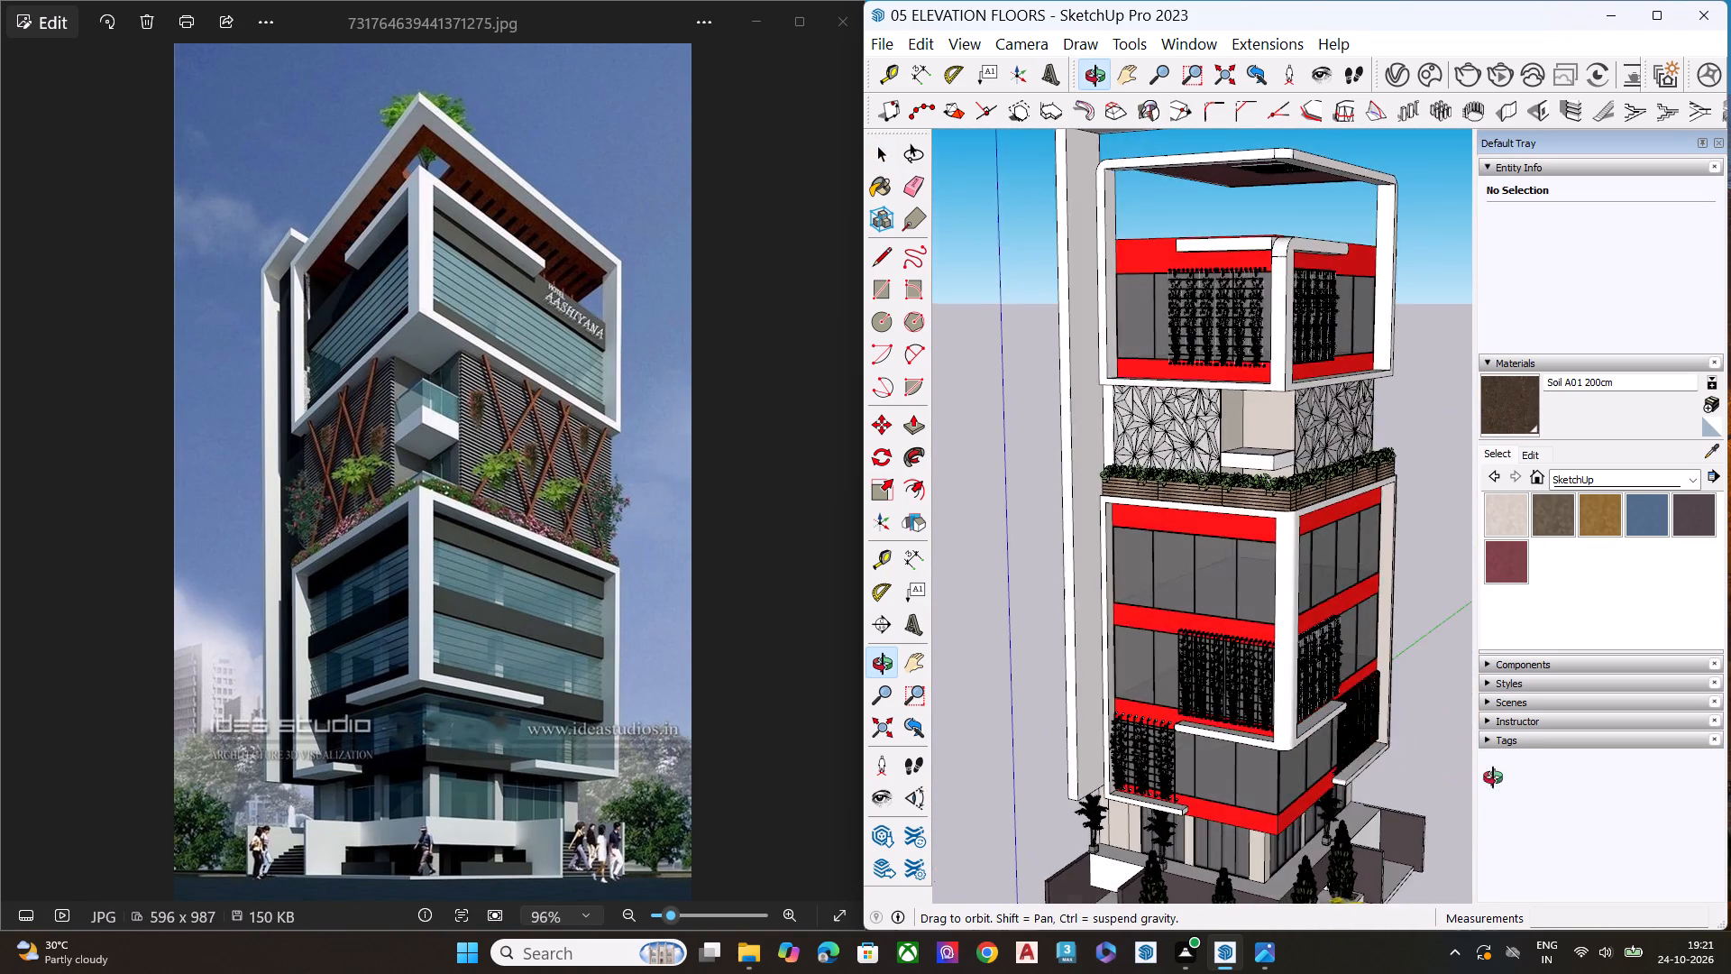
pyautogui.moveTo(1493, 777); pyautogui.dragTo(1513, 779, button='middle')
pyautogui.scroll(8, 1156, 508)
pyautogui.moveTo(1099, 522); pyautogui.dragTo(1225, 661, button='middle')
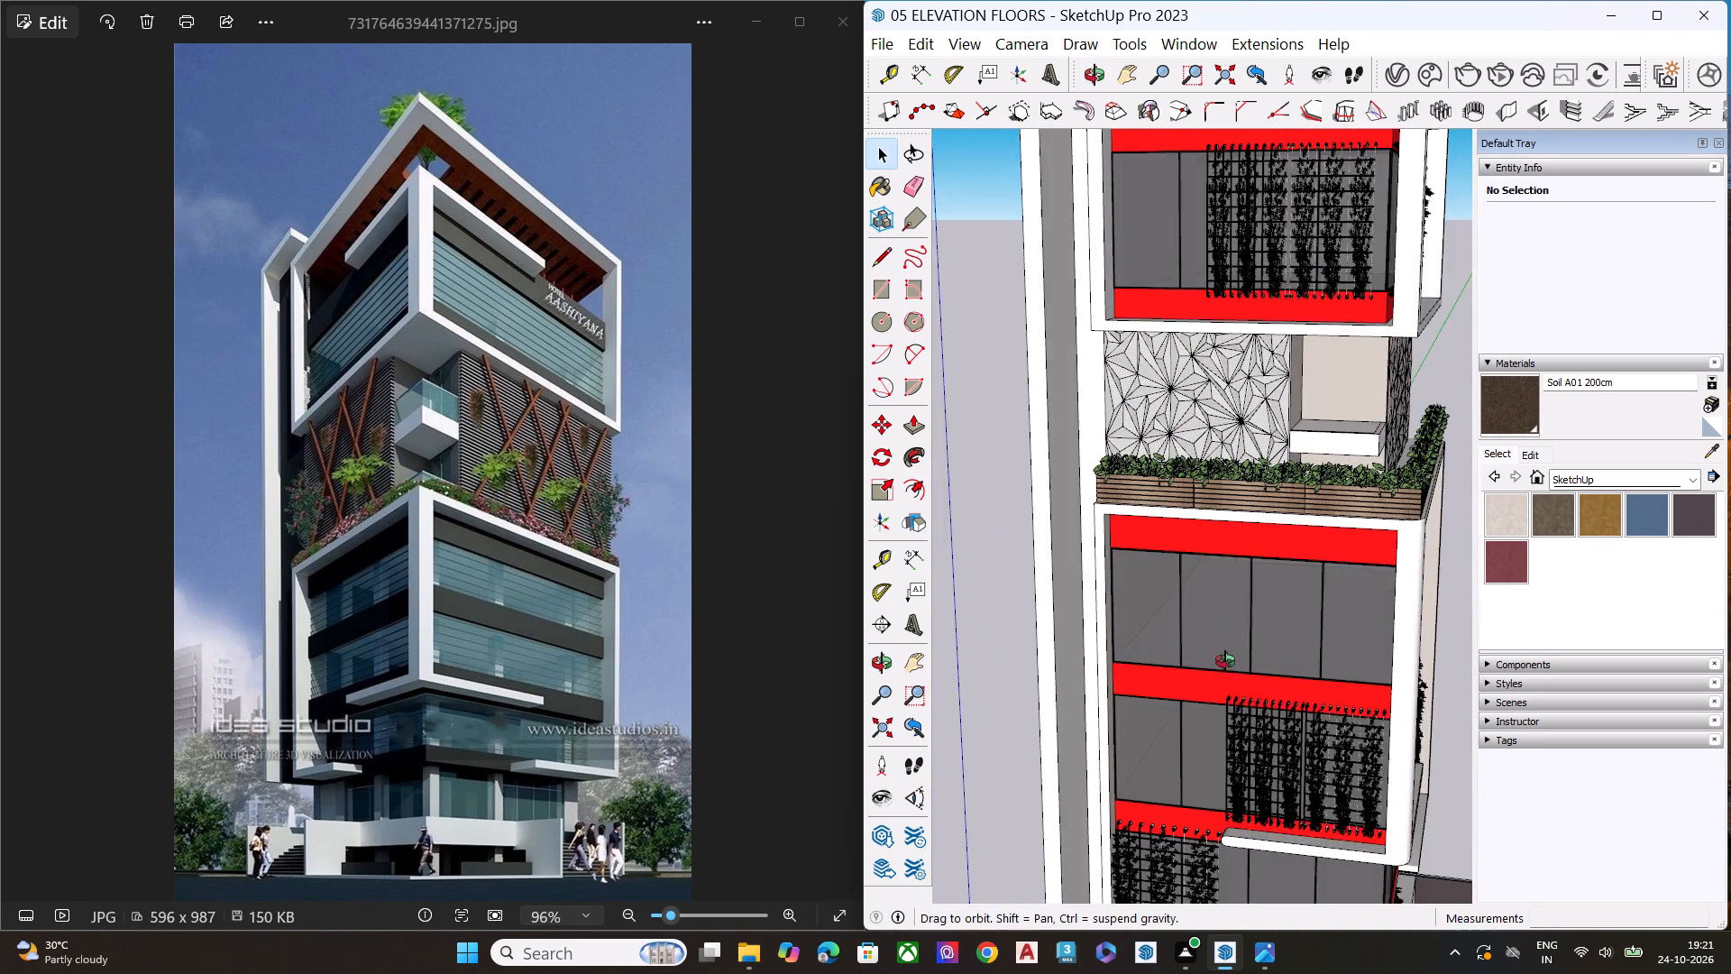
pyautogui.moveTo(1225, 661); pyautogui.dragTo(1286, 703, button='middle')
pyautogui.scroll(9, 1281, 673)
pyautogui.scroll(1, 1120, 511)
pyautogui.moveTo(1120, 511); pyautogui.dragTo(1172, 667, button='middle')
pyautogui.scroll(4, 1168, 664)
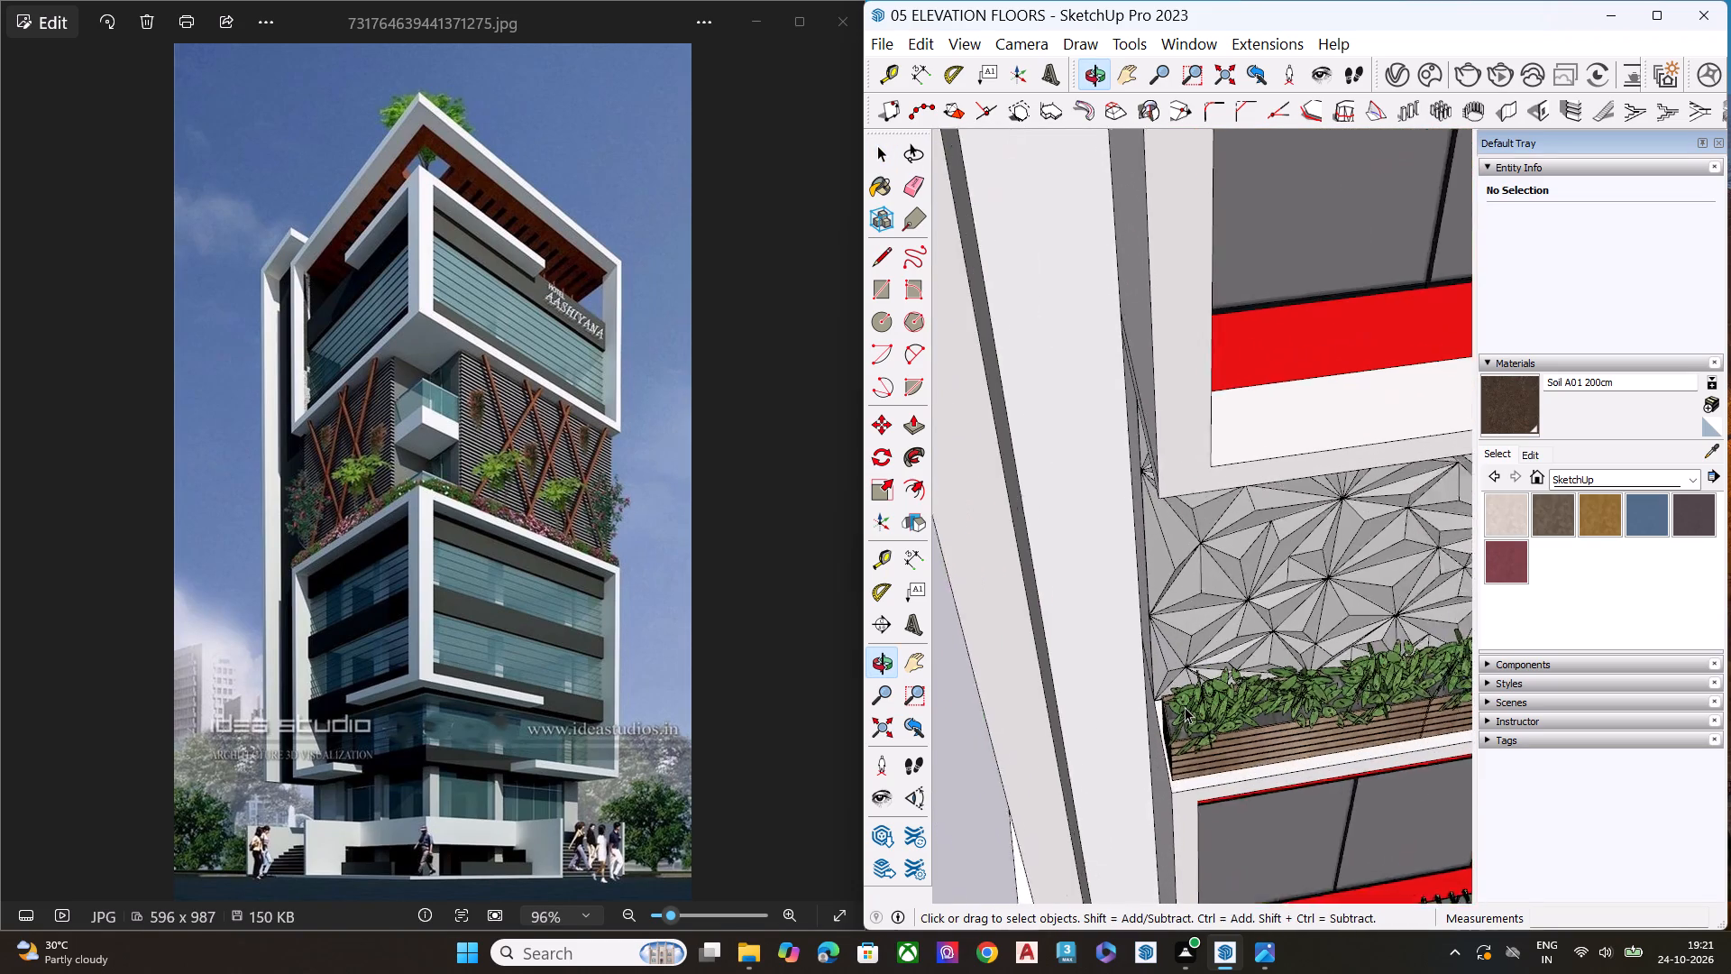
pyautogui.scroll(2, 1185, 707)
pyautogui.scroll(4, 1179, 795)
pyautogui.scroll(-1, 1179, 795)
pyautogui.scroll(5, 1179, 795)
pyautogui.click(1187, 779)
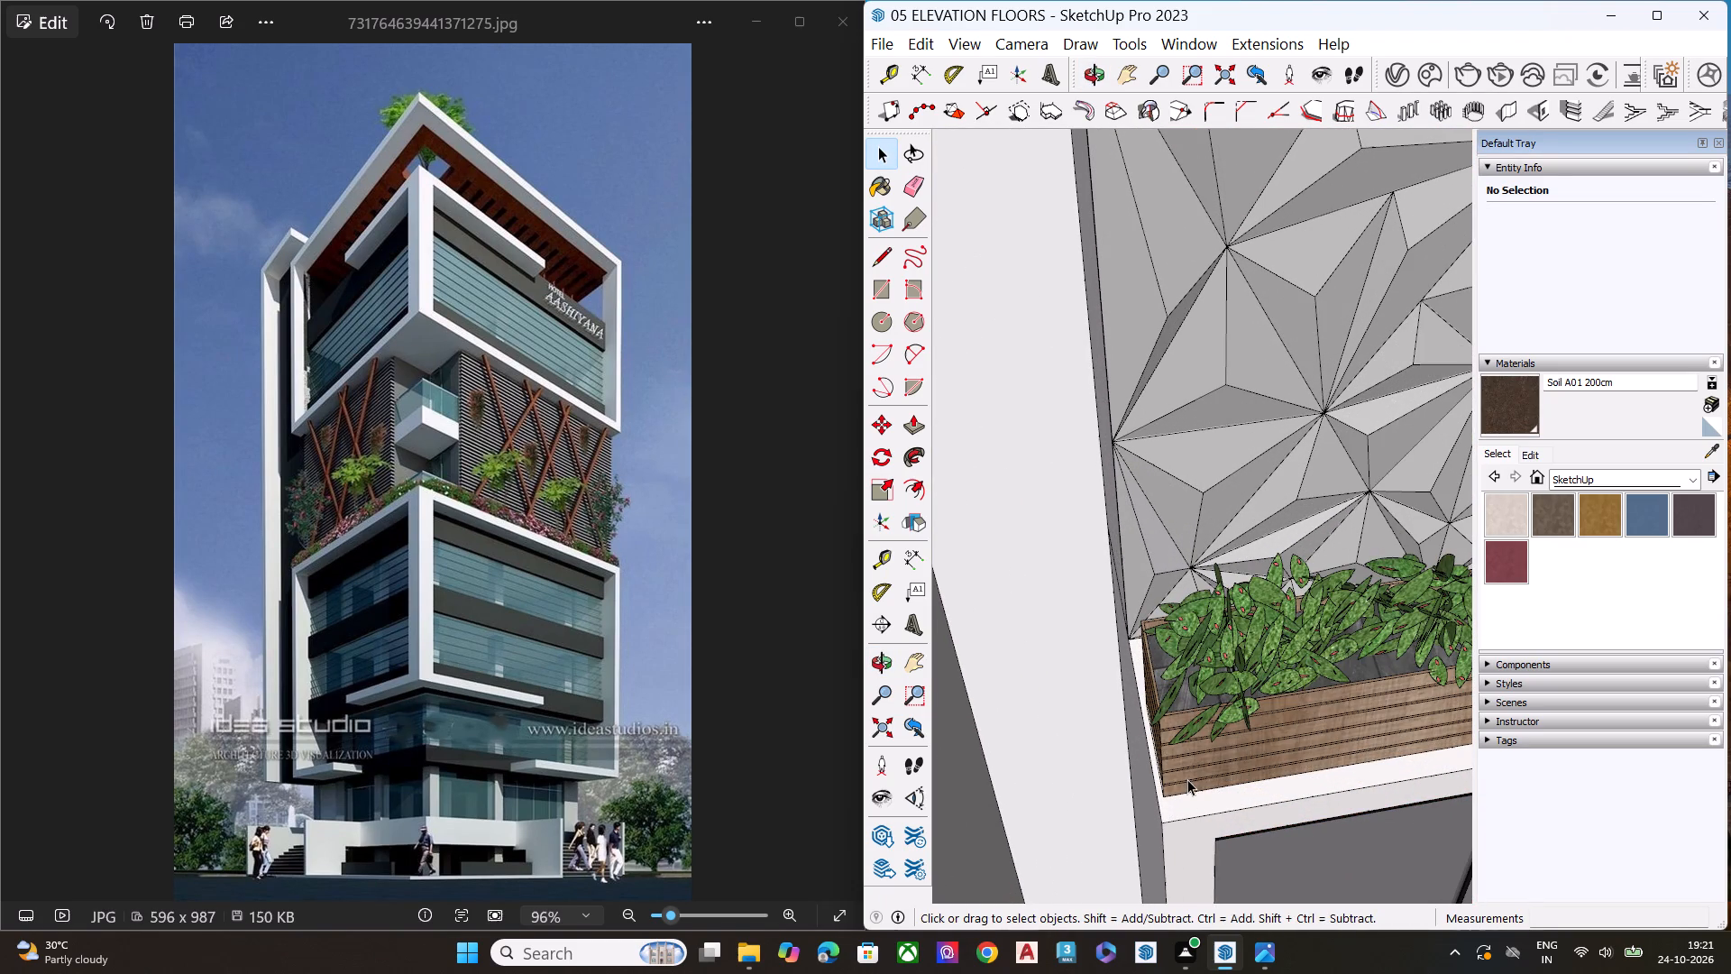
pyautogui.press('m')
pyautogui.click(1162, 775)
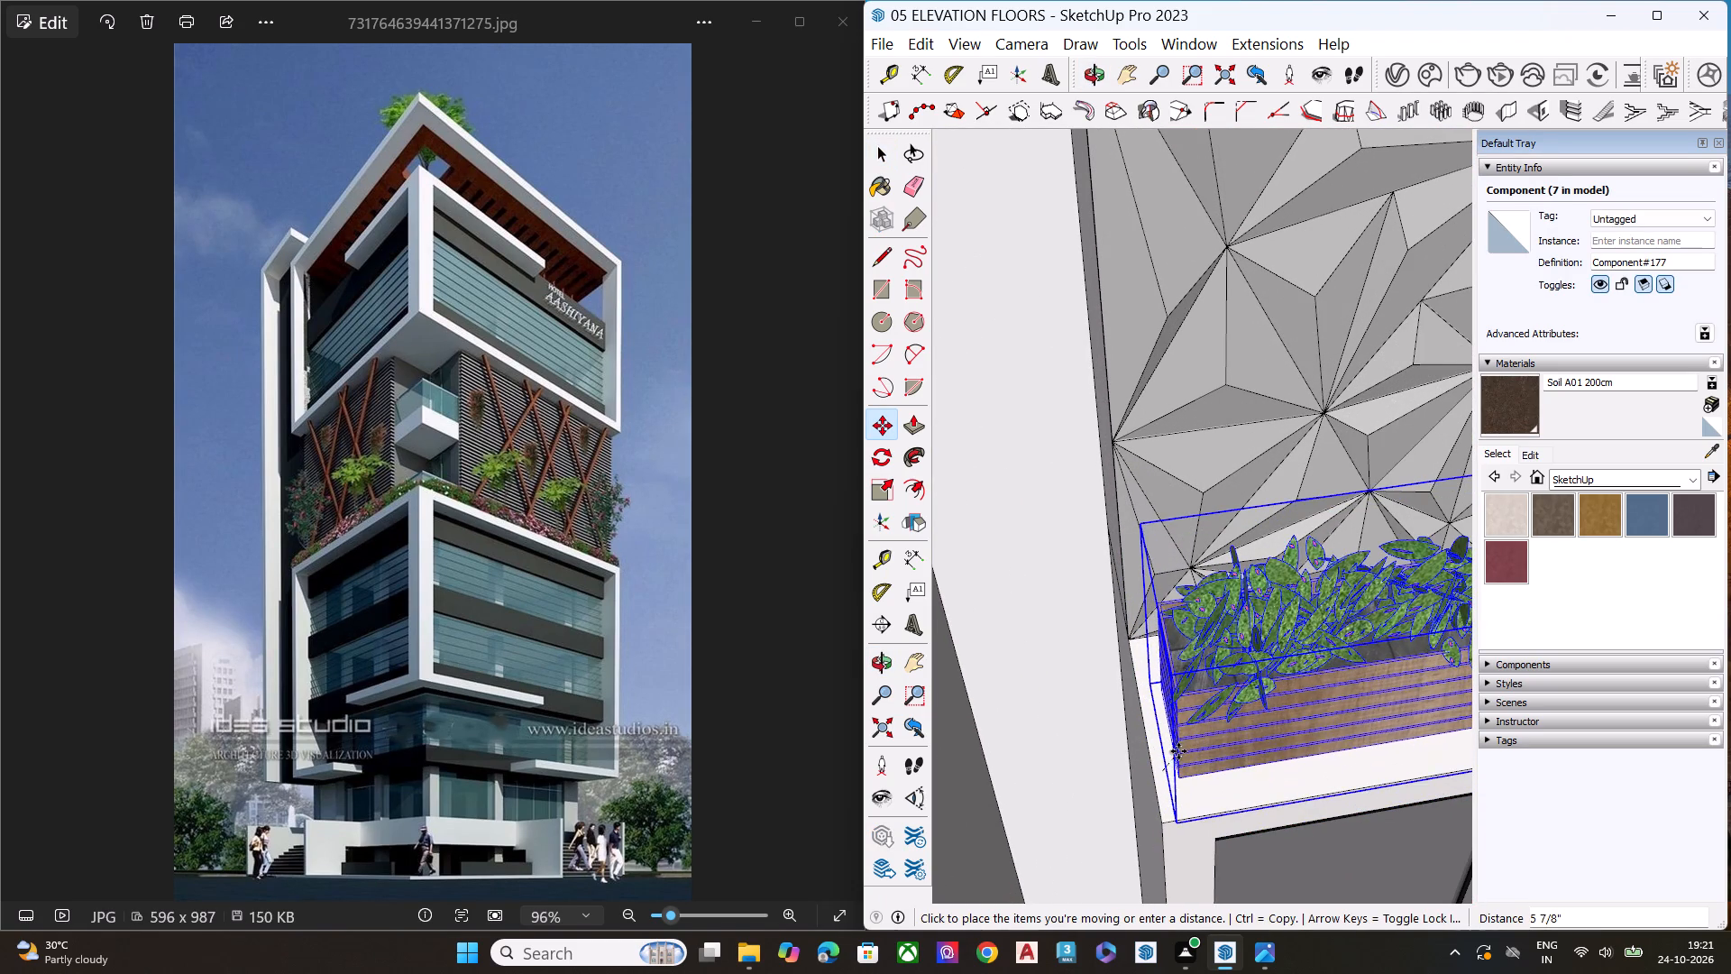
pyautogui.click(1178, 751)
pyautogui.press('space')
# Draw an arc of about 10 5/8" radius across the lower frame's outer top corner beside the planter.
pyautogui.scroll(-7, 1063, 529)
pyautogui.moveTo(1136, 595); pyautogui.dragTo(1227, 536, button='middle')
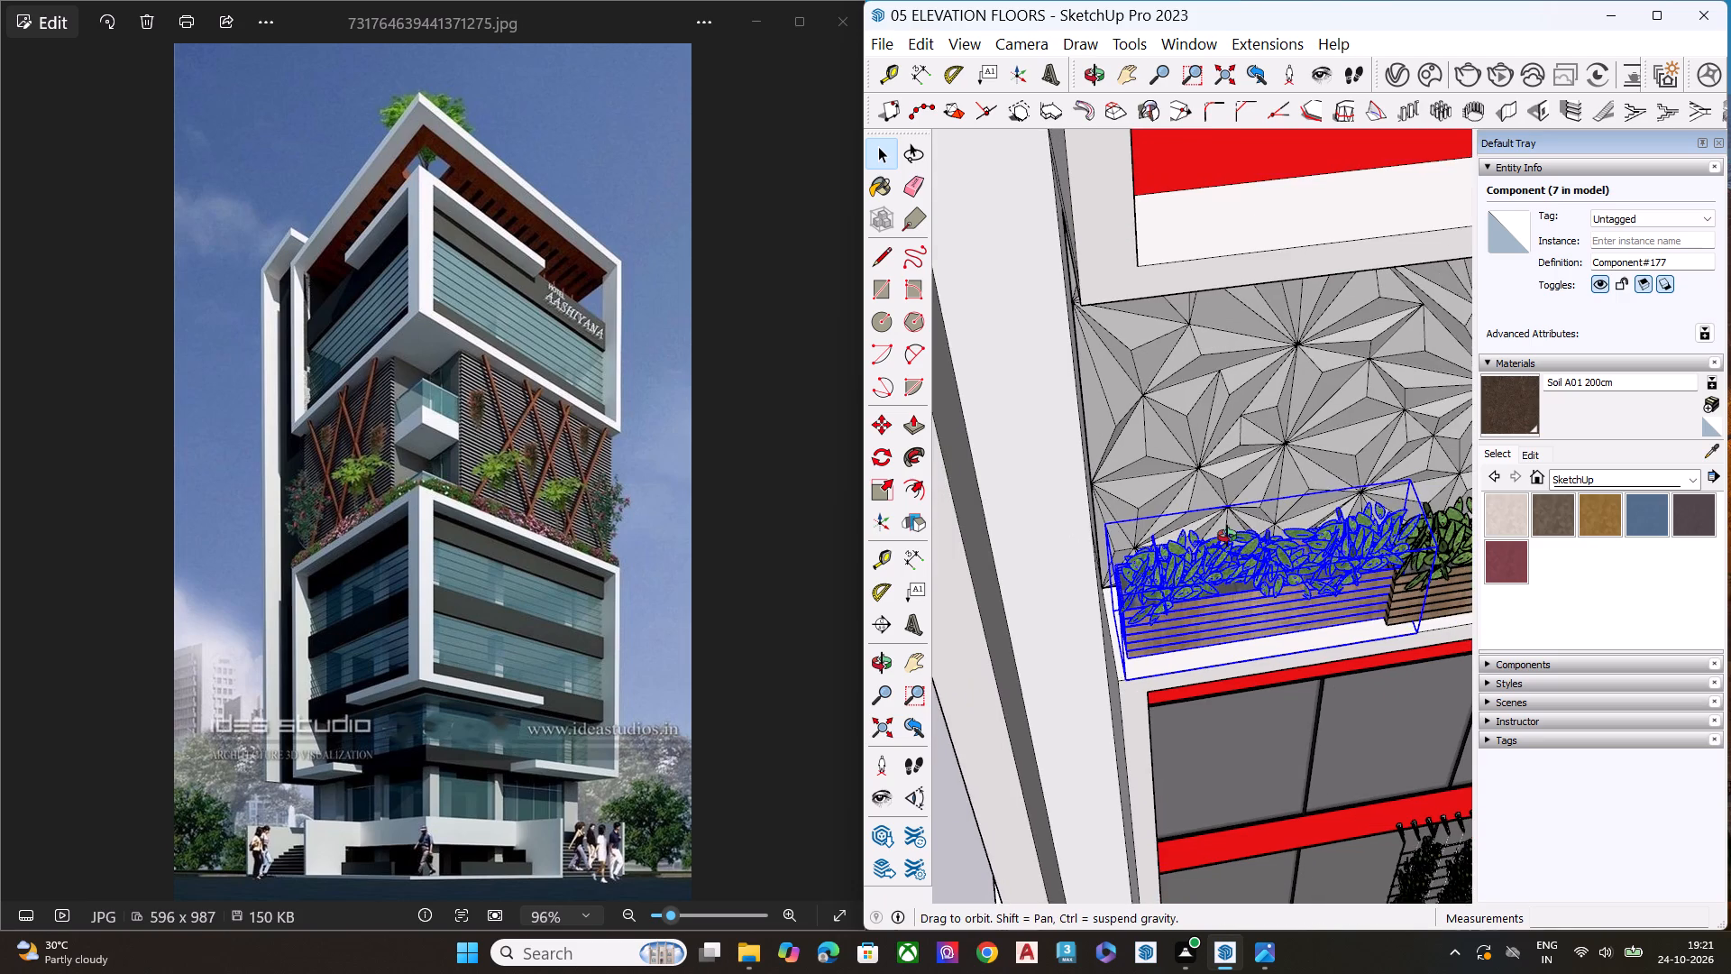
pyautogui.moveTo(1227, 536); pyautogui.dragTo(1217, 484, button='middle')
pyautogui.scroll(2, 1206, 595)
pyautogui.moveTo(1204, 596); pyautogui.dragTo(1171, 492, button='middle')
pyautogui.scroll(1, 1170, 526)
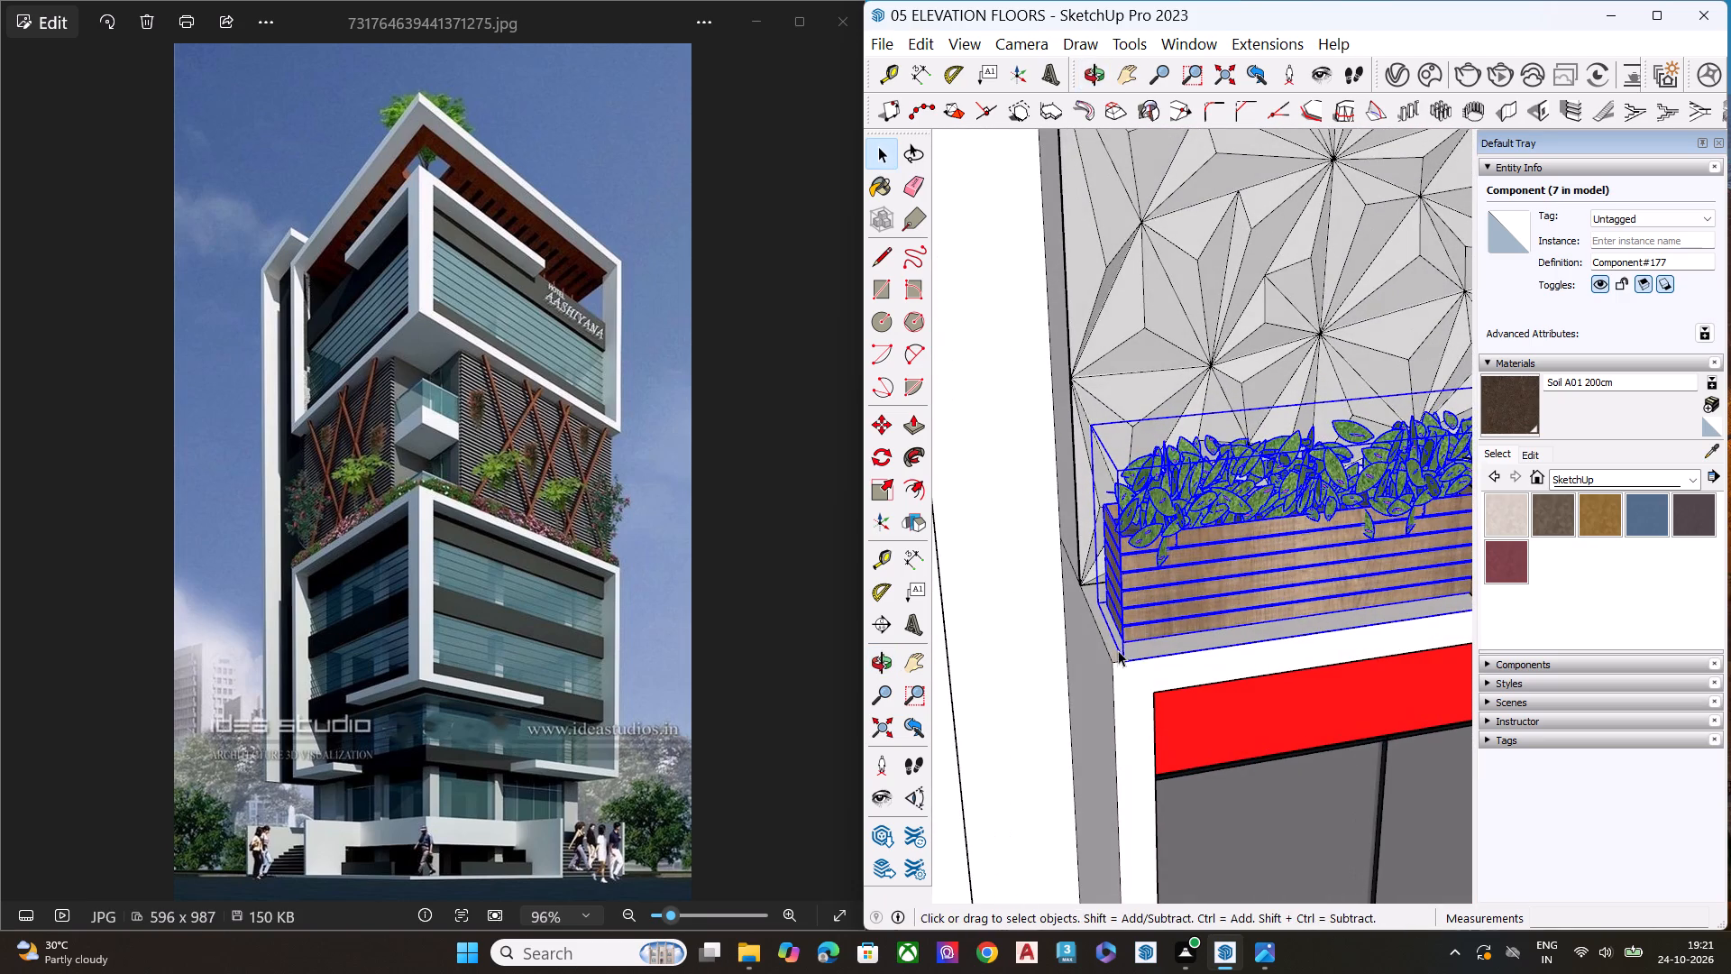
pyautogui.moveTo(1118, 652); pyautogui.dragTo(1127, 677, button='middle')
pyautogui.scroll(-20, 1029, 479)
pyautogui.scroll(-1, 1068, 476)
pyautogui.scroll(1, 1066, 475)
pyautogui.scroll(-8, 1066, 475)
pyautogui.moveTo(1105, 530); pyautogui.dragTo(1145, 655, button='middle')
pyautogui.scroll(1, 1148, 657)
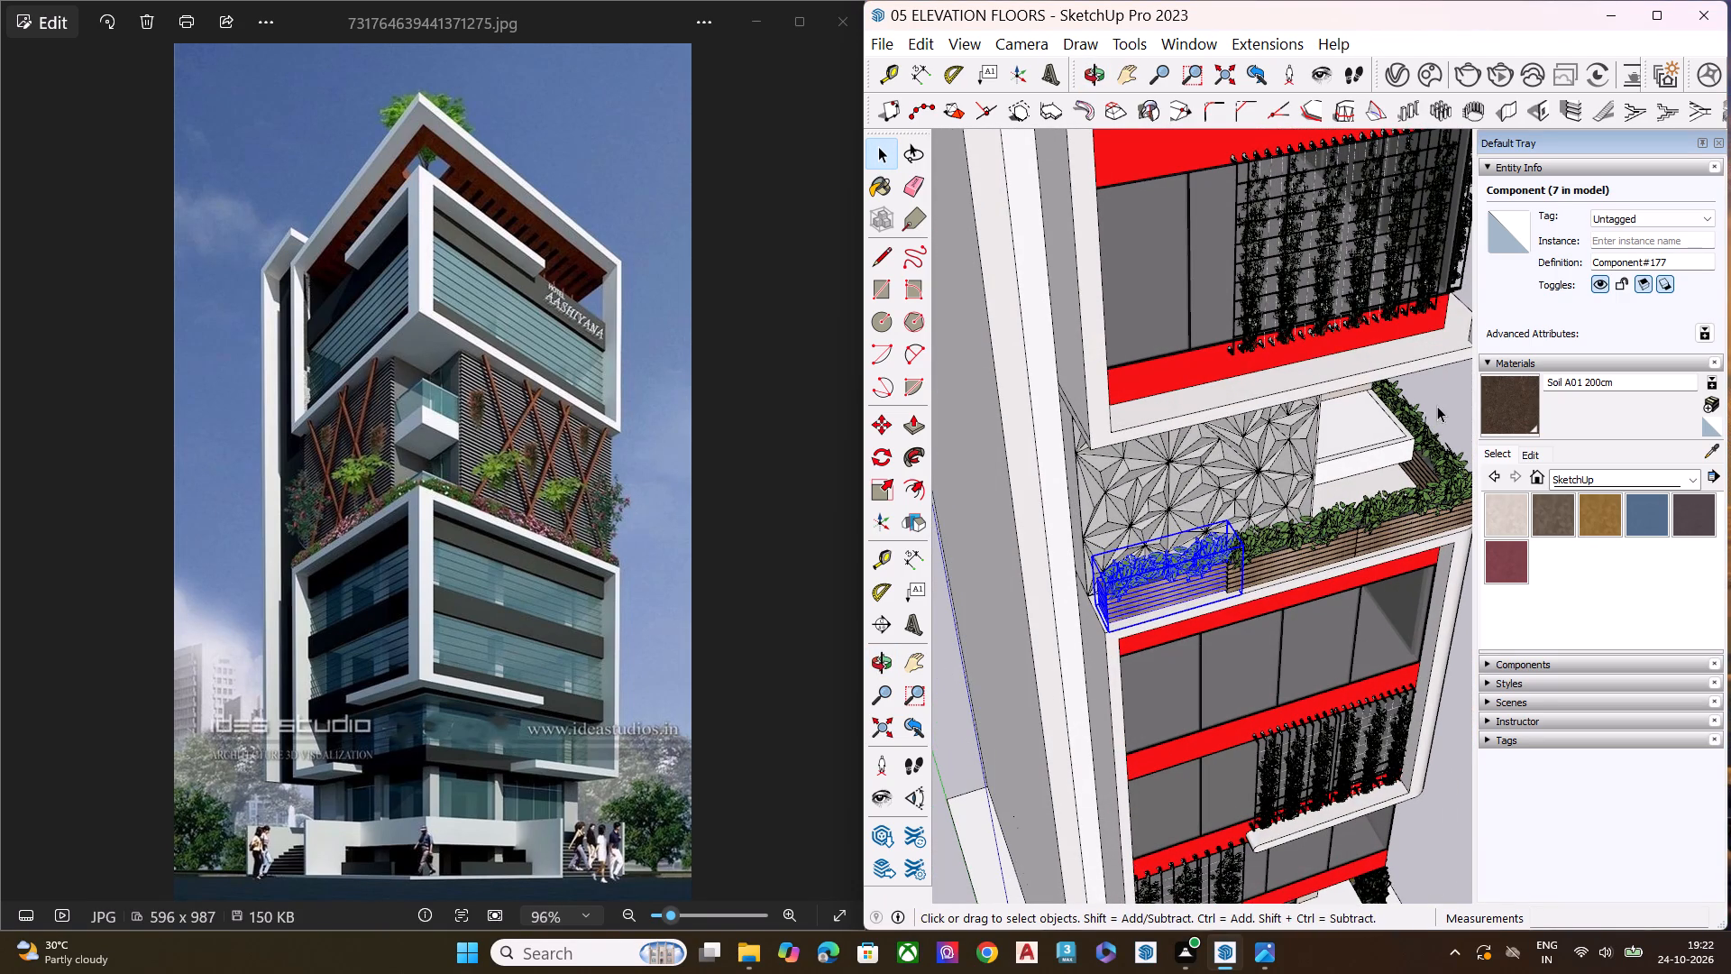
pyautogui.click(1439, 405)
pyautogui.scroll(3, 1088, 791)
pyautogui.press('a')
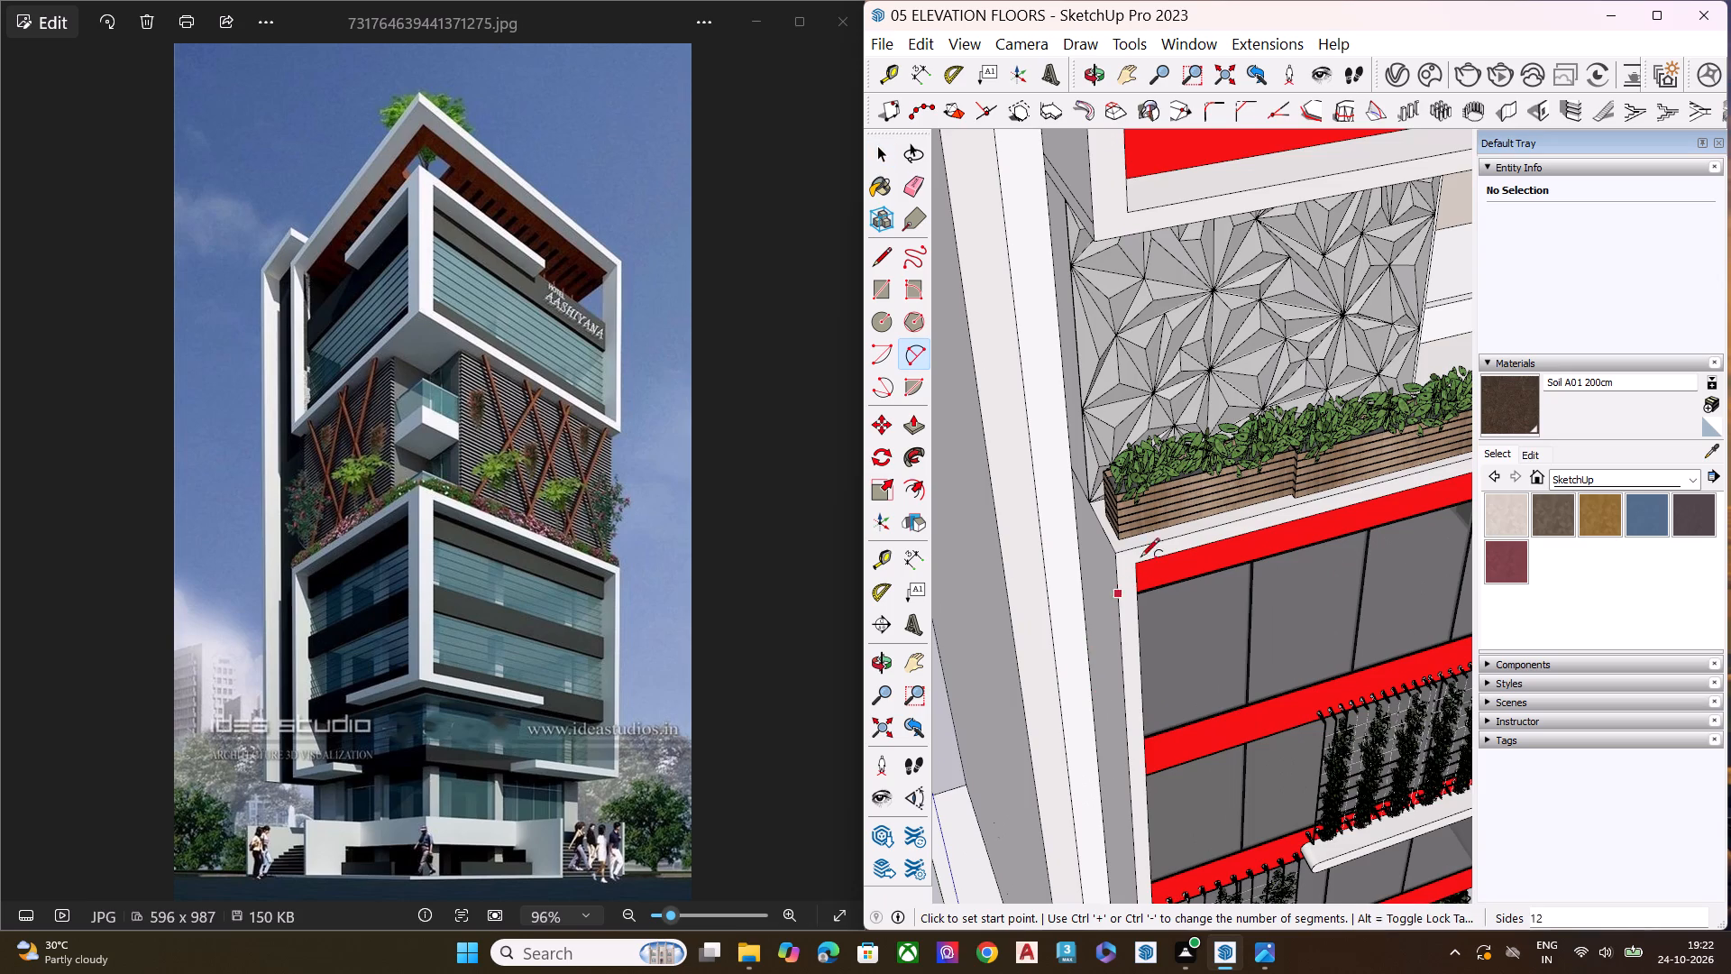
pyautogui.scroll(9, 1142, 538)
pyautogui.scroll(-1, 1086, 557)
pyautogui.scroll(4, 1086, 557)
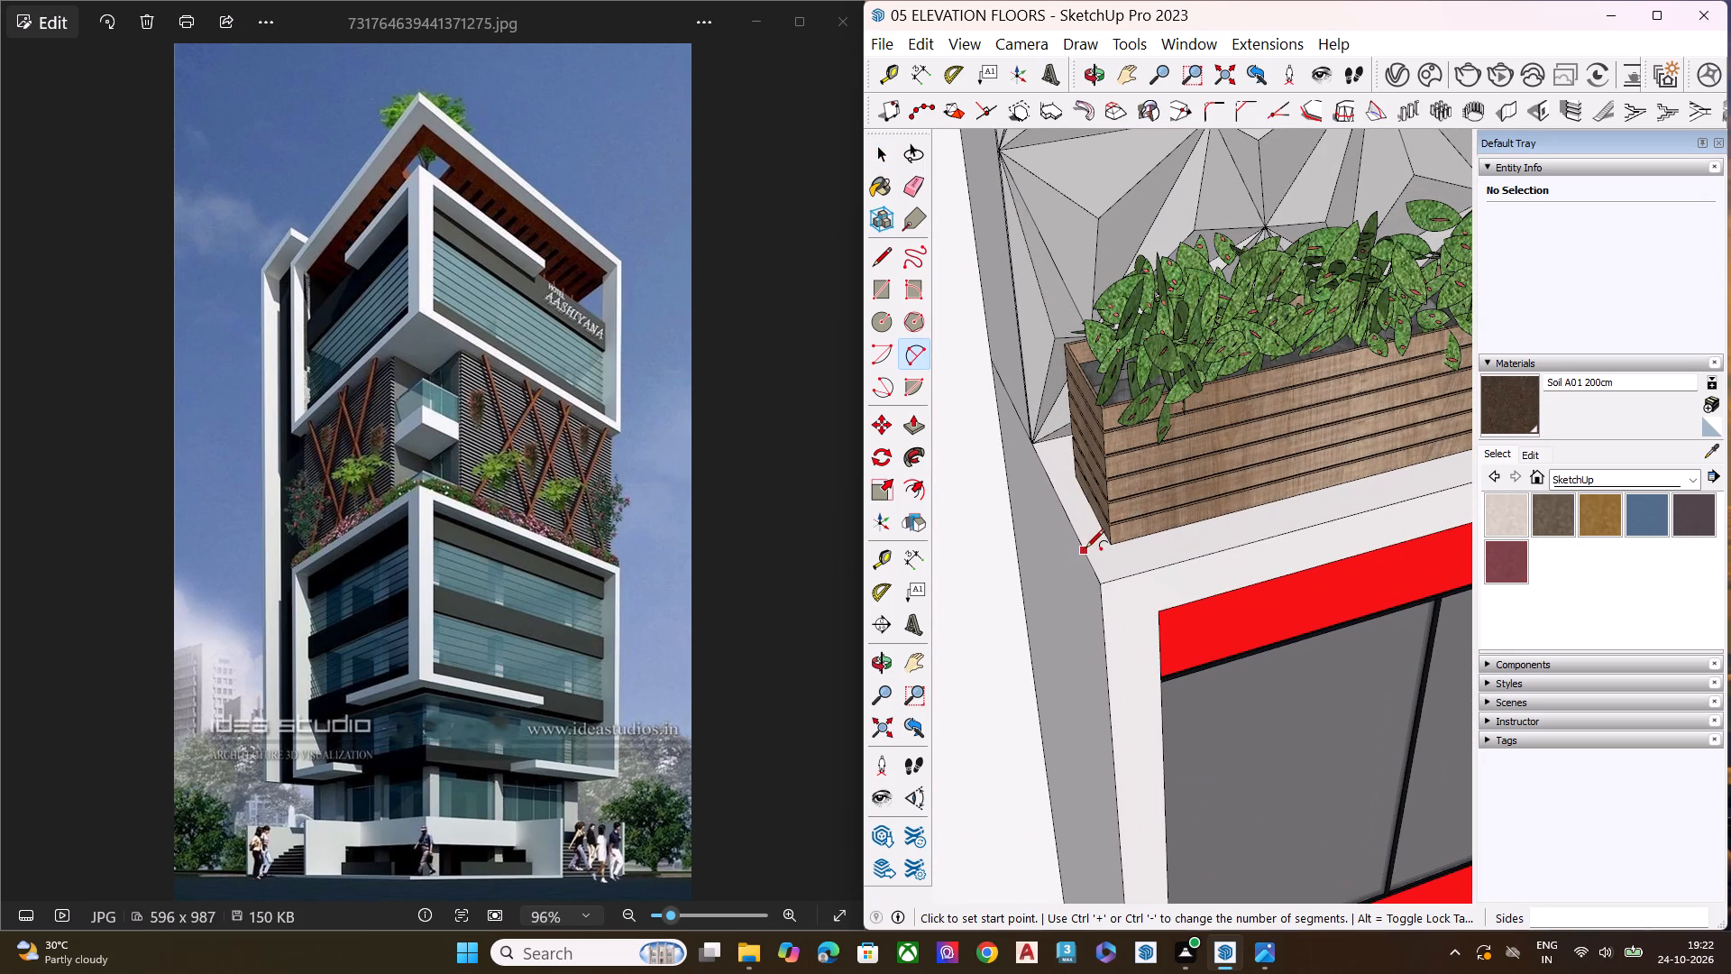
pyautogui.click(1085, 549)
pyautogui.click(1155, 564)
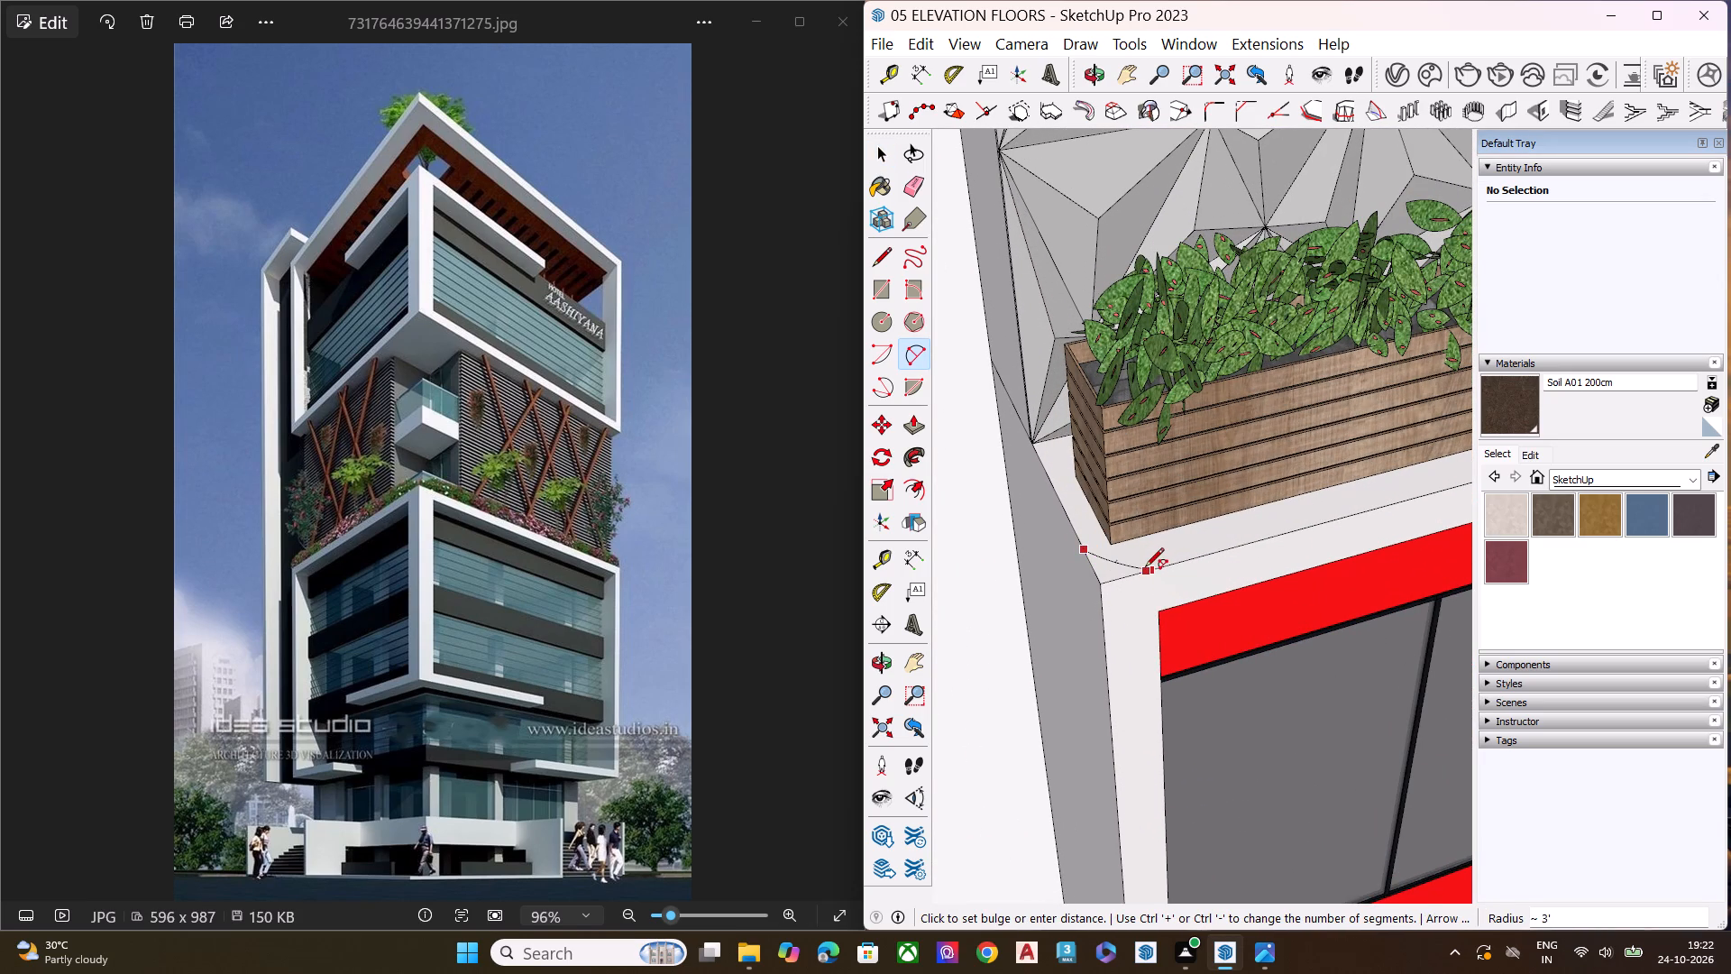
pyautogui.click(1117, 580)
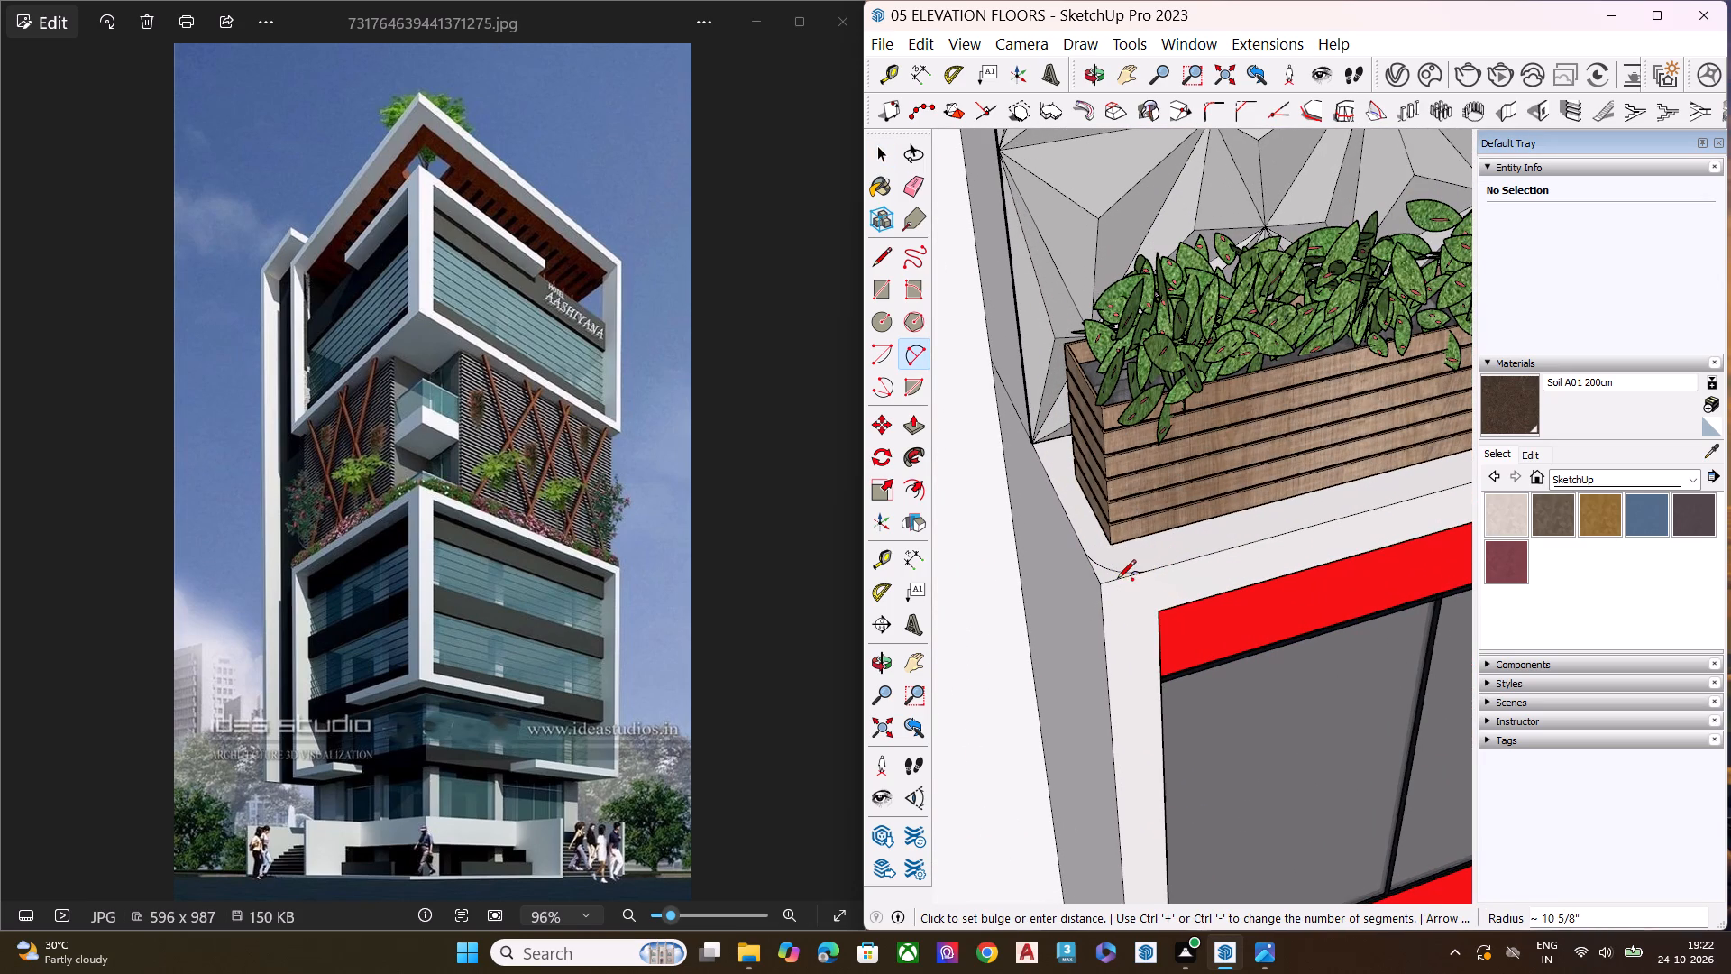
# Push/Pull the small corner face outside the arc down to the frame's bottom to round its full-height outer corner.
pyautogui.press('space')
pyautogui.click(1104, 575)
pyautogui.press('p')
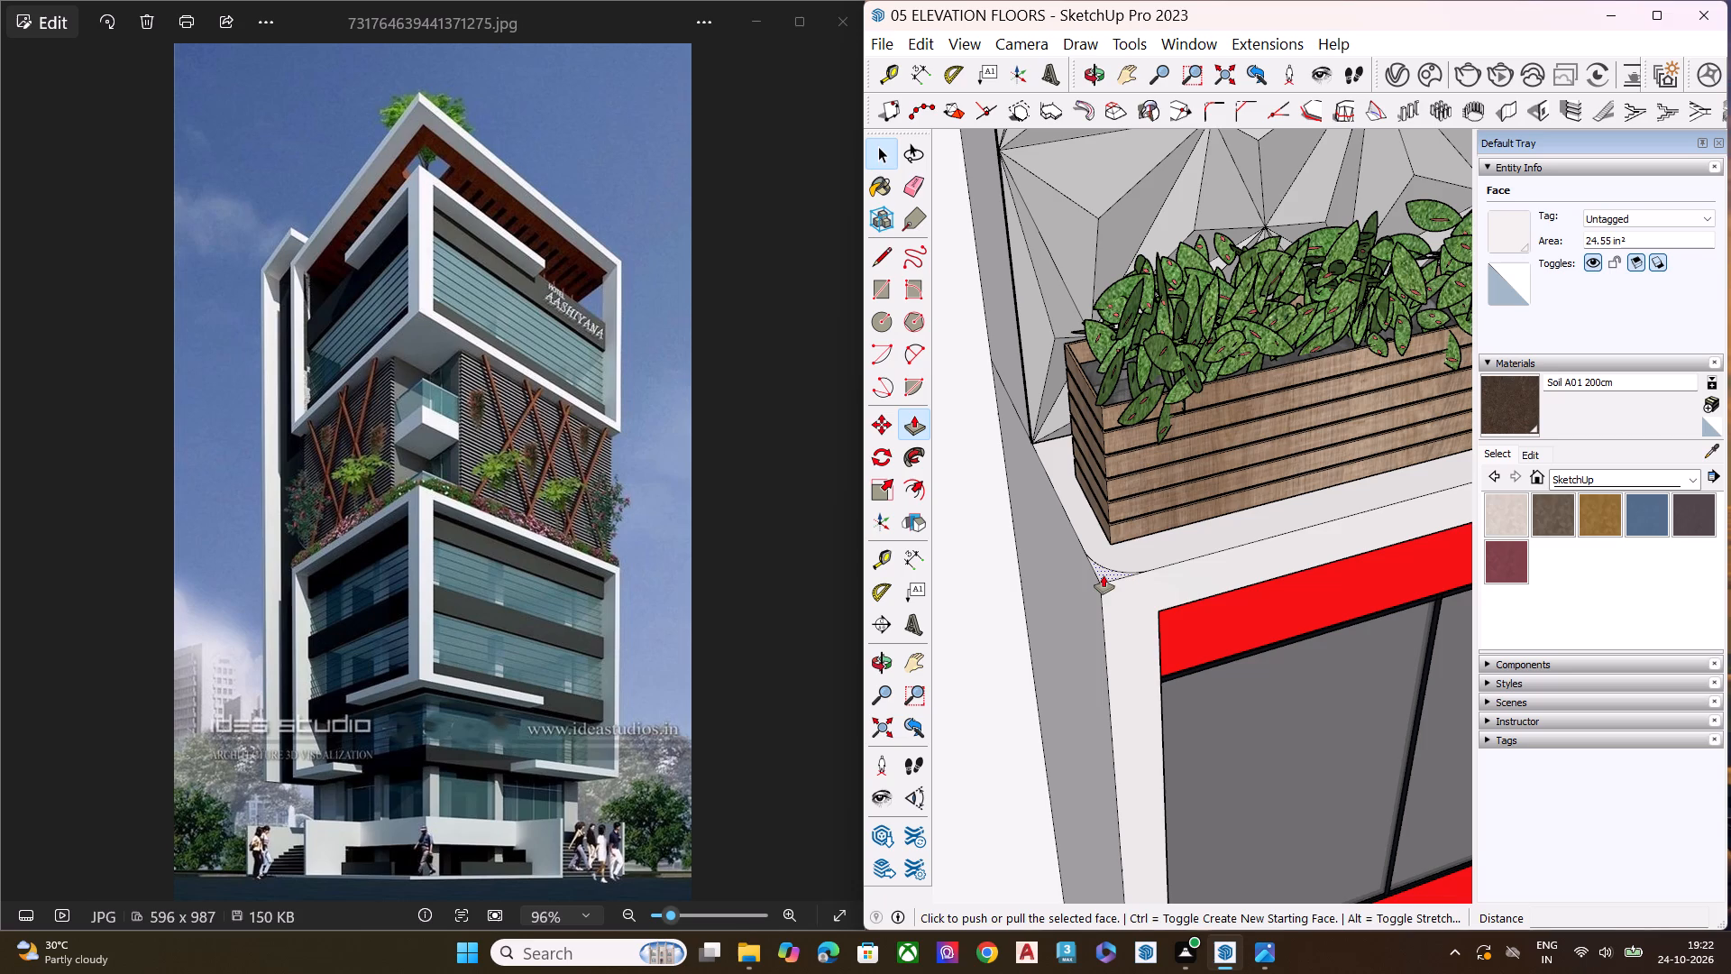
pyautogui.click(1101, 566)
pyautogui.scroll(-16, 1089, 629)
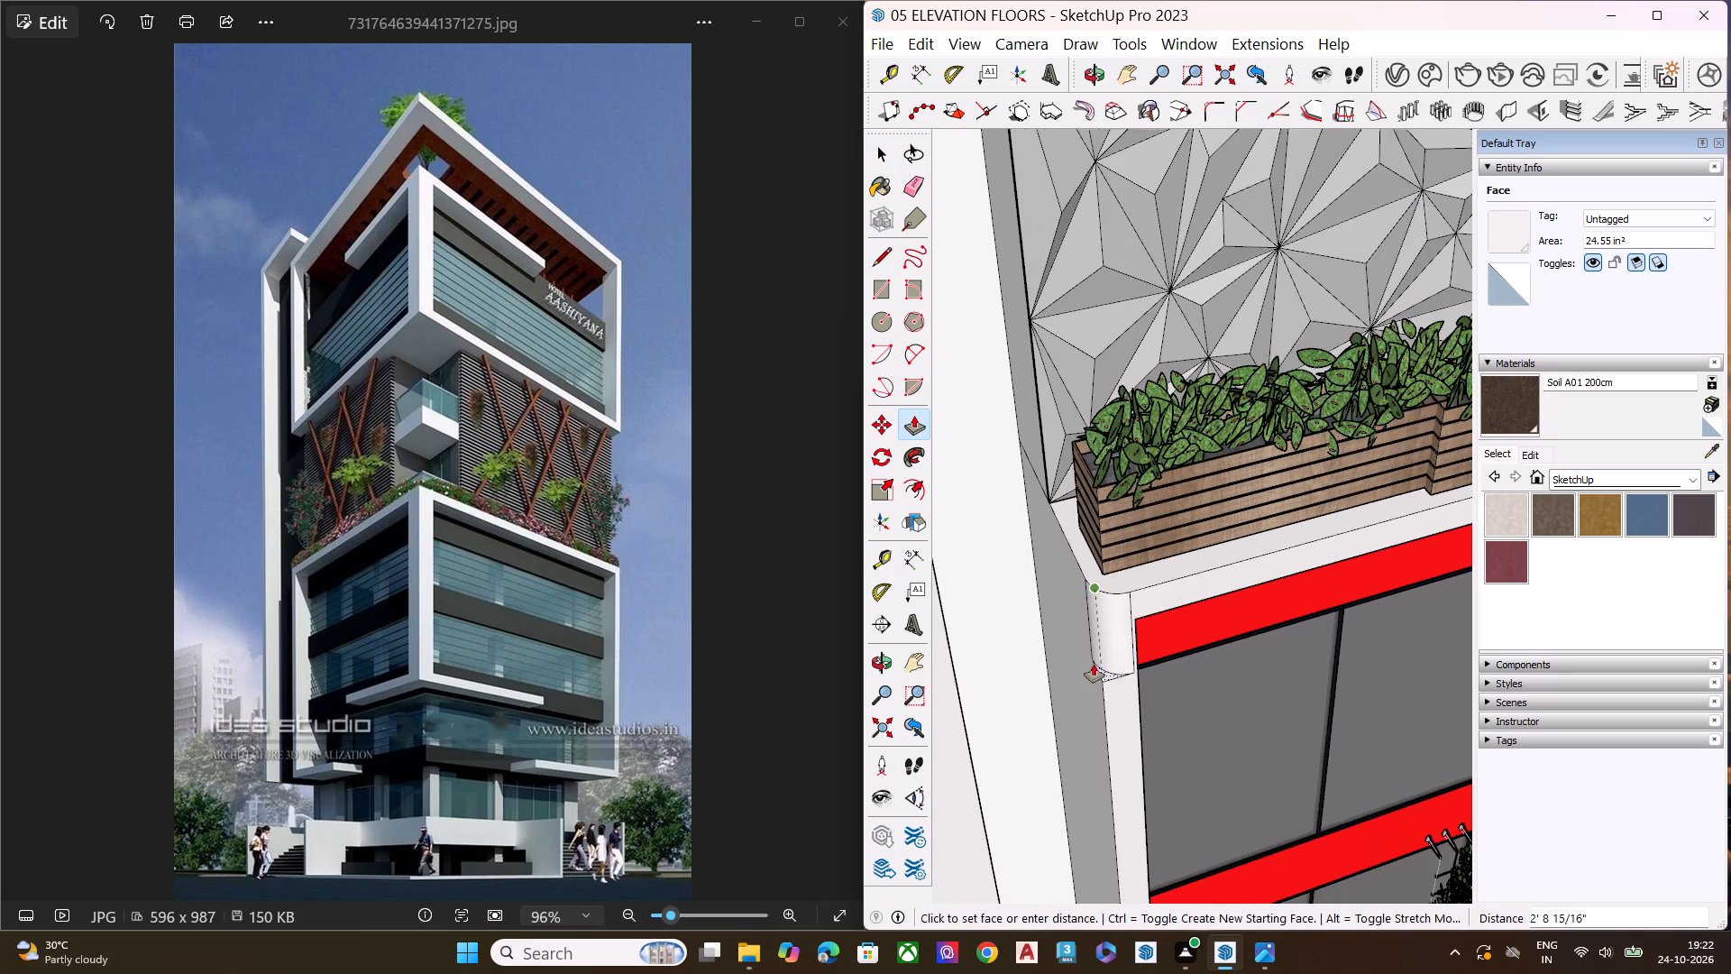
pyautogui.scroll(-12, 1094, 664)
pyautogui.scroll(-19, 1093, 587)
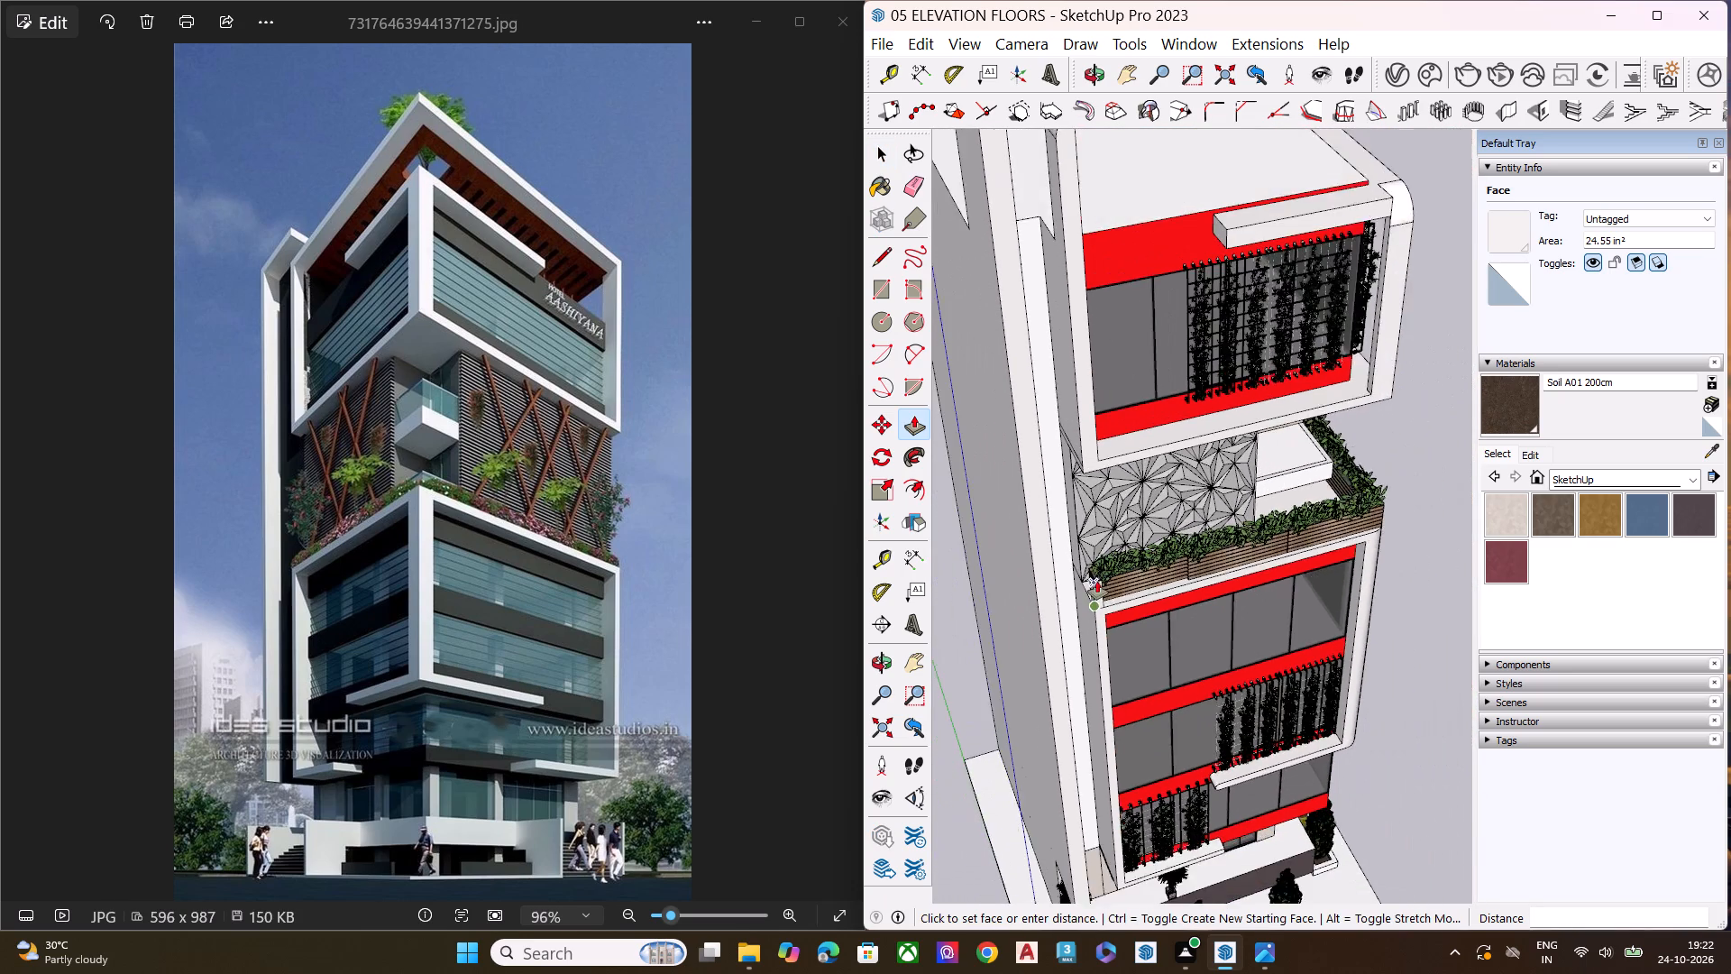
pyautogui.scroll(-5, 1097, 581)
pyautogui.scroll(13, 1105, 783)
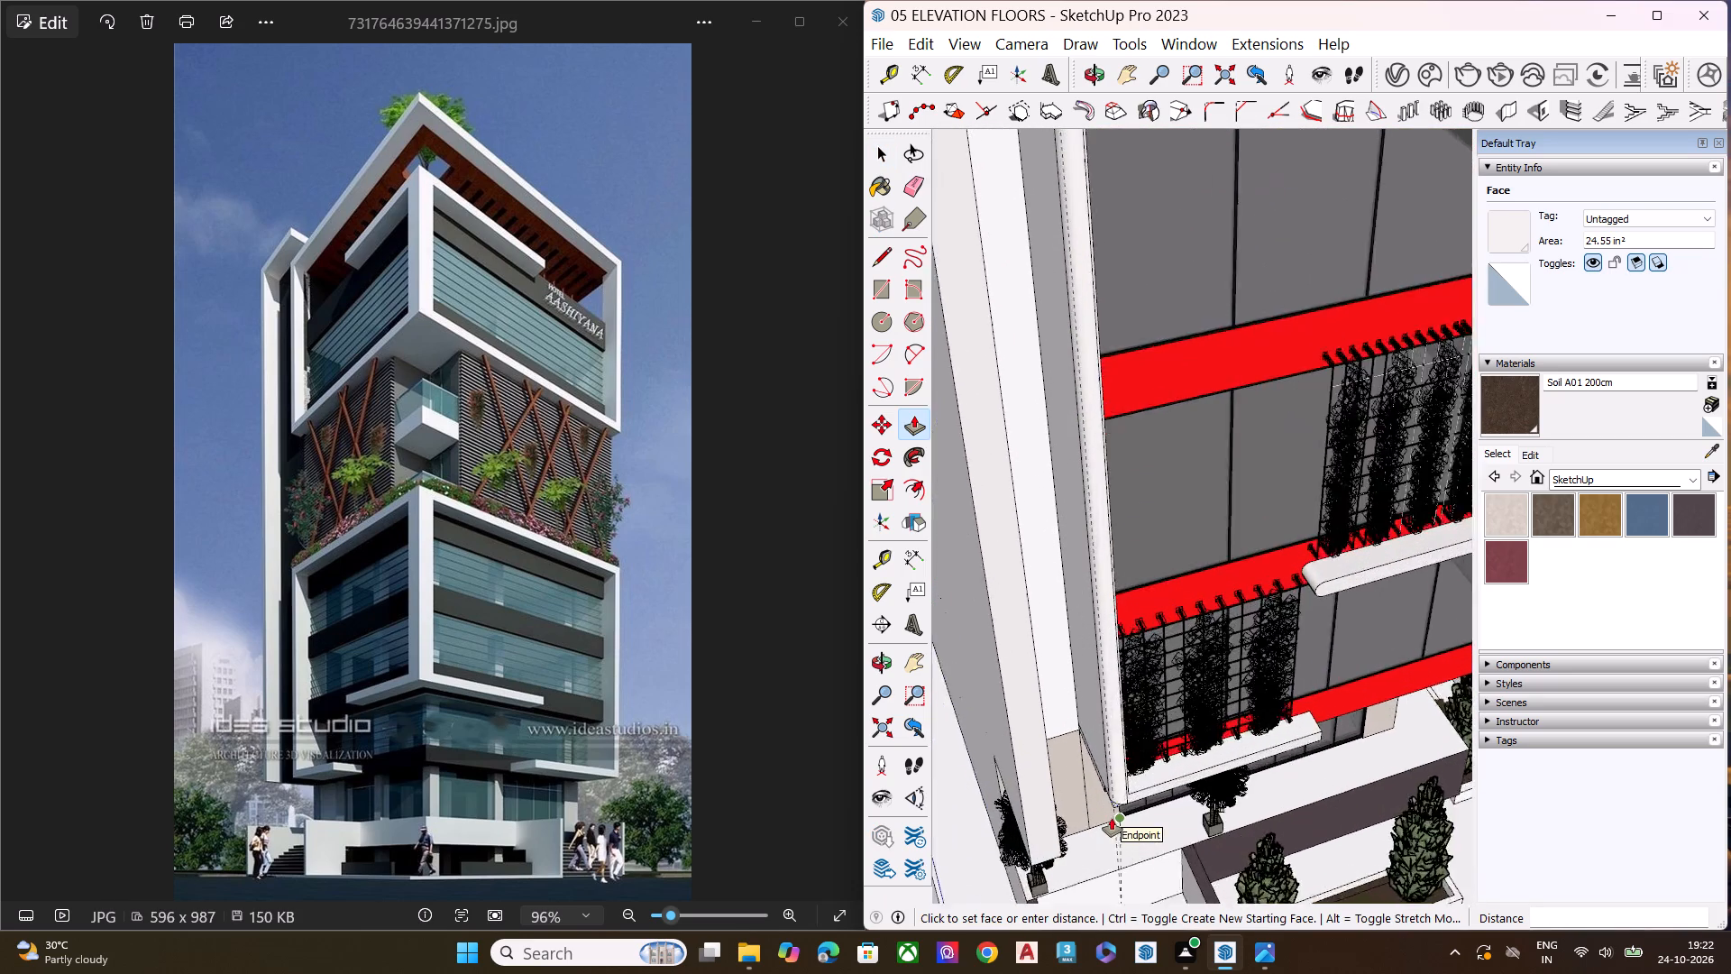
pyautogui.scroll(6, 1112, 818)
pyautogui.scroll(-2, 1120, 800)
pyautogui.scroll(3, 1120, 800)
pyautogui.click(1145, 786)
pyautogui.press('space')
# Soften the vertical seam edges where this rounded corner meets the frame's front and side faces.
pyautogui.scroll(1, 1135, 774)
pyautogui.moveTo(1131, 769); pyautogui.dragTo(1126, 767, button='middle')
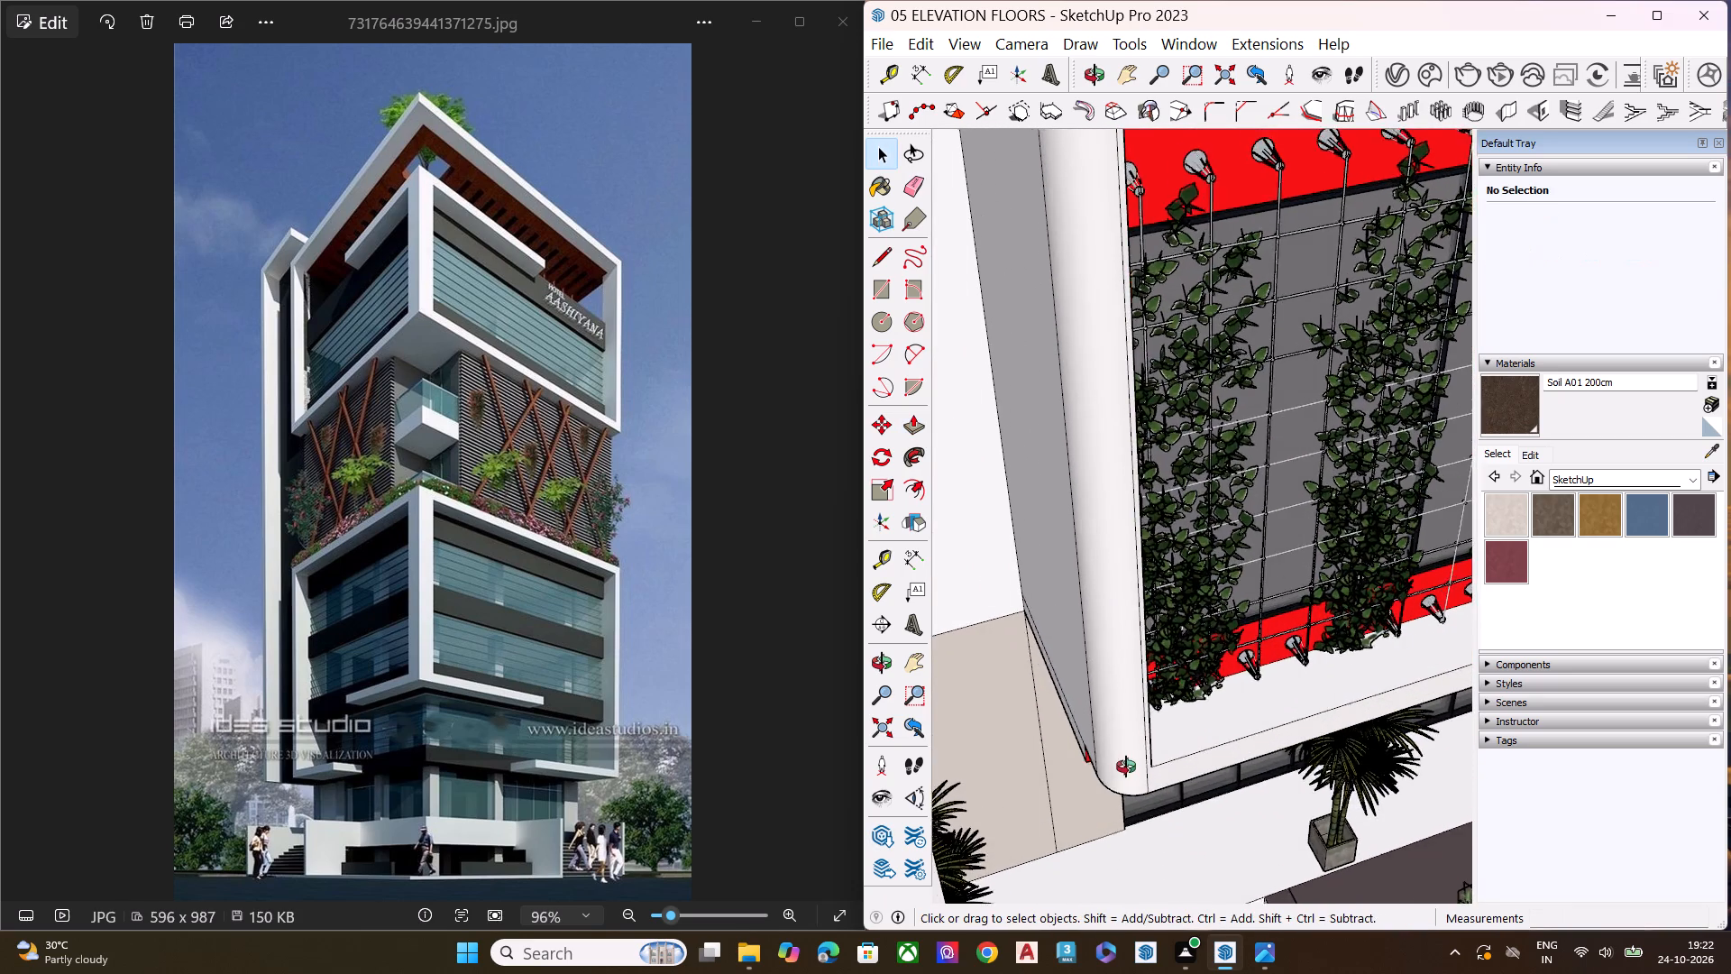
pyautogui.moveTo(1126, 767); pyautogui.dragTo(1119, 762, button='middle')
pyautogui.scroll(8, 1135, 735)
pyautogui.moveTo(1129, 737); pyautogui.dragTo(1091, 727, button='middle')
pyautogui.scroll(3, 1091, 727)
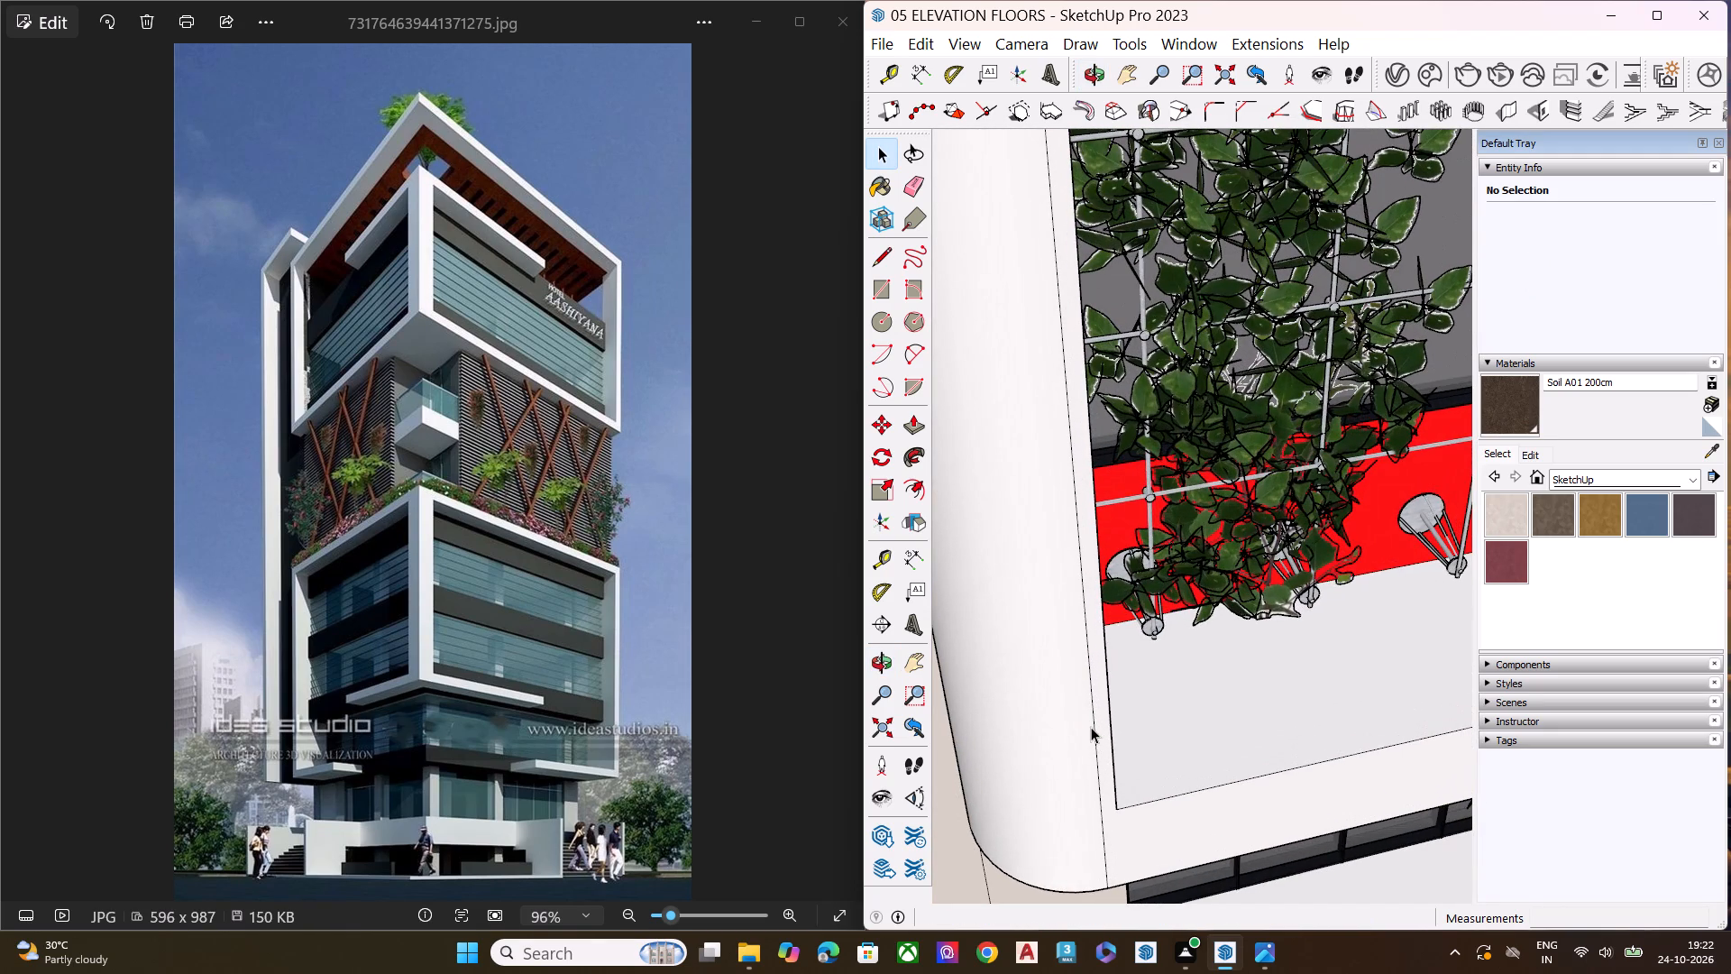
pyautogui.press('e')
pyautogui.click(1096, 728)
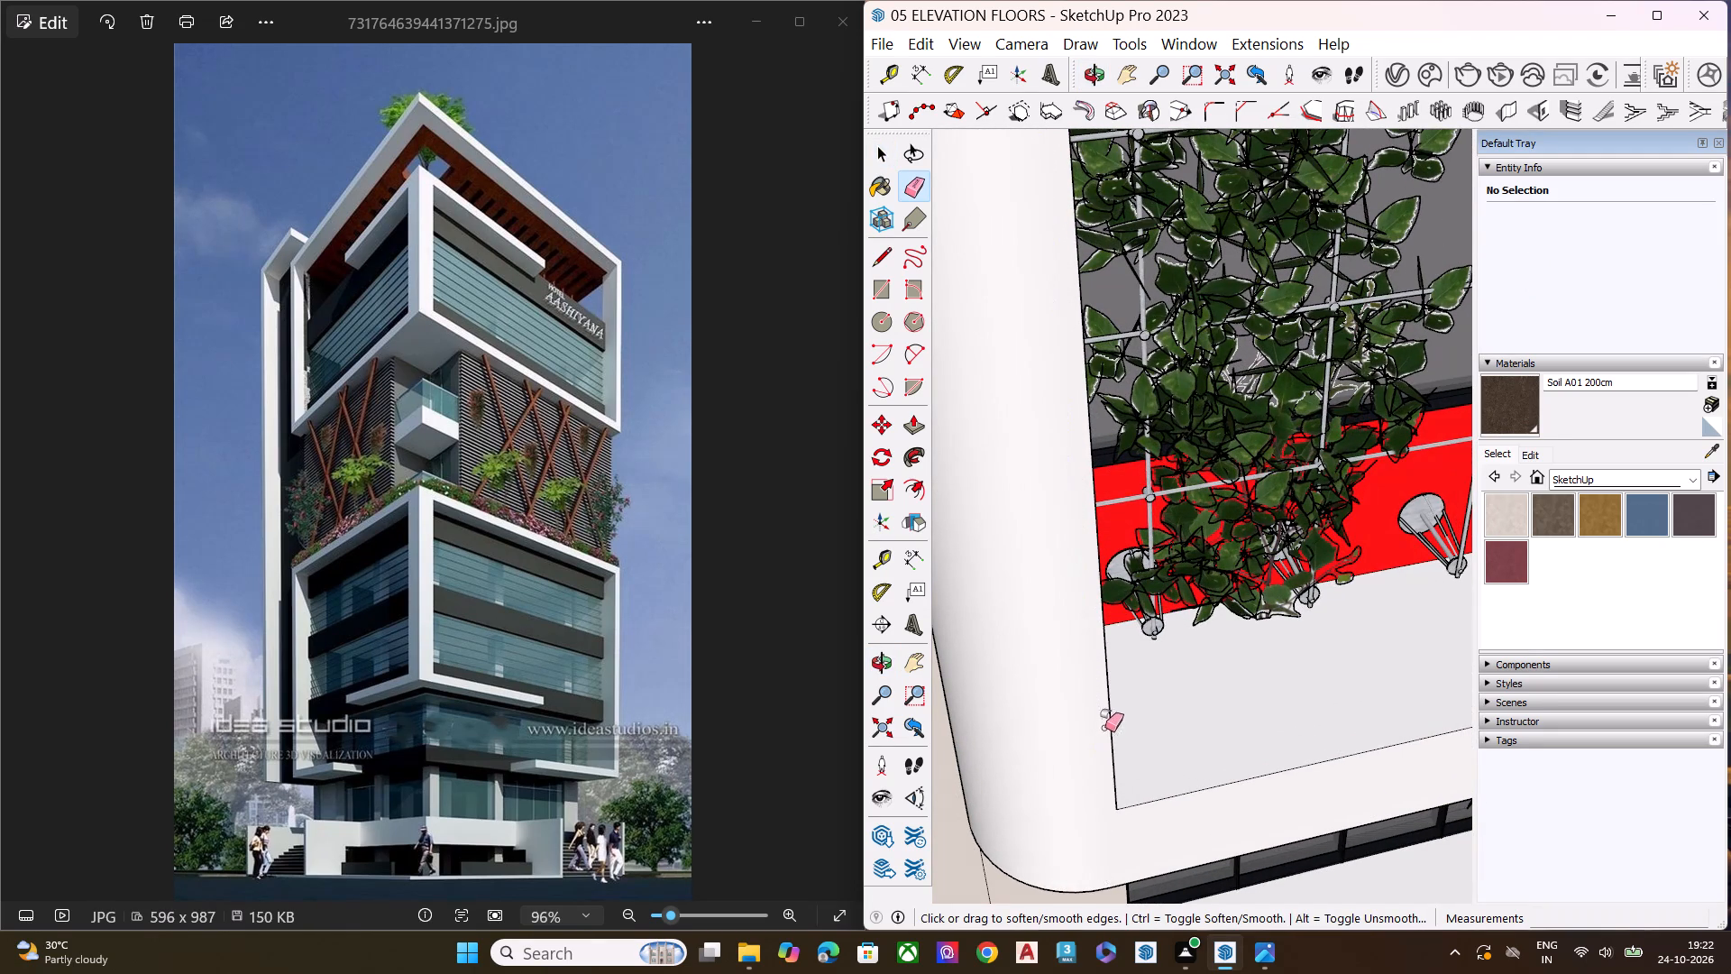
pyautogui.scroll(-6, 1121, 716)
pyautogui.moveTo(1058, 741); pyautogui.dragTo(1192, 690, button='middle')
pyautogui.click(1128, 671)
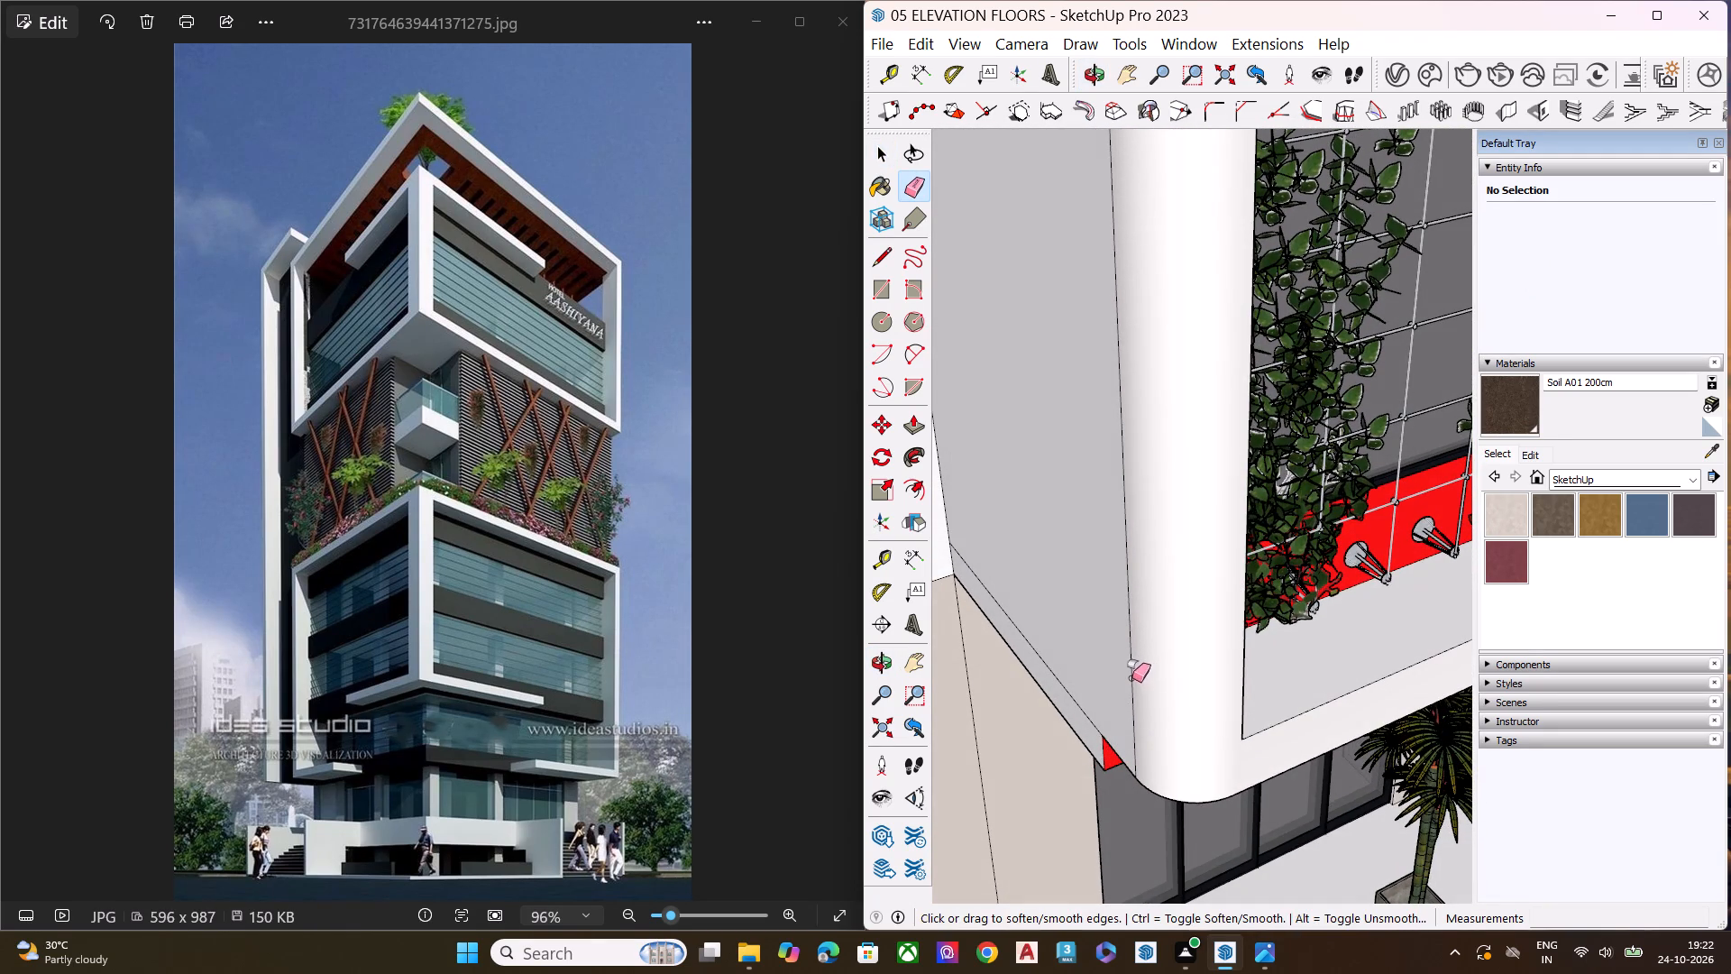
pyautogui.click(1132, 677)
# Draw a semicircular arc across the full height of the lowest ledge's front face, near its free end.
pyautogui.scroll(-6, 1119, 692)
pyautogui.moveTo(1238, 710); pyautogui.dragTo(994, 725, button='middle')
pyautogui.scroll(-8, 1169, 649)
pyautogui.press('space')
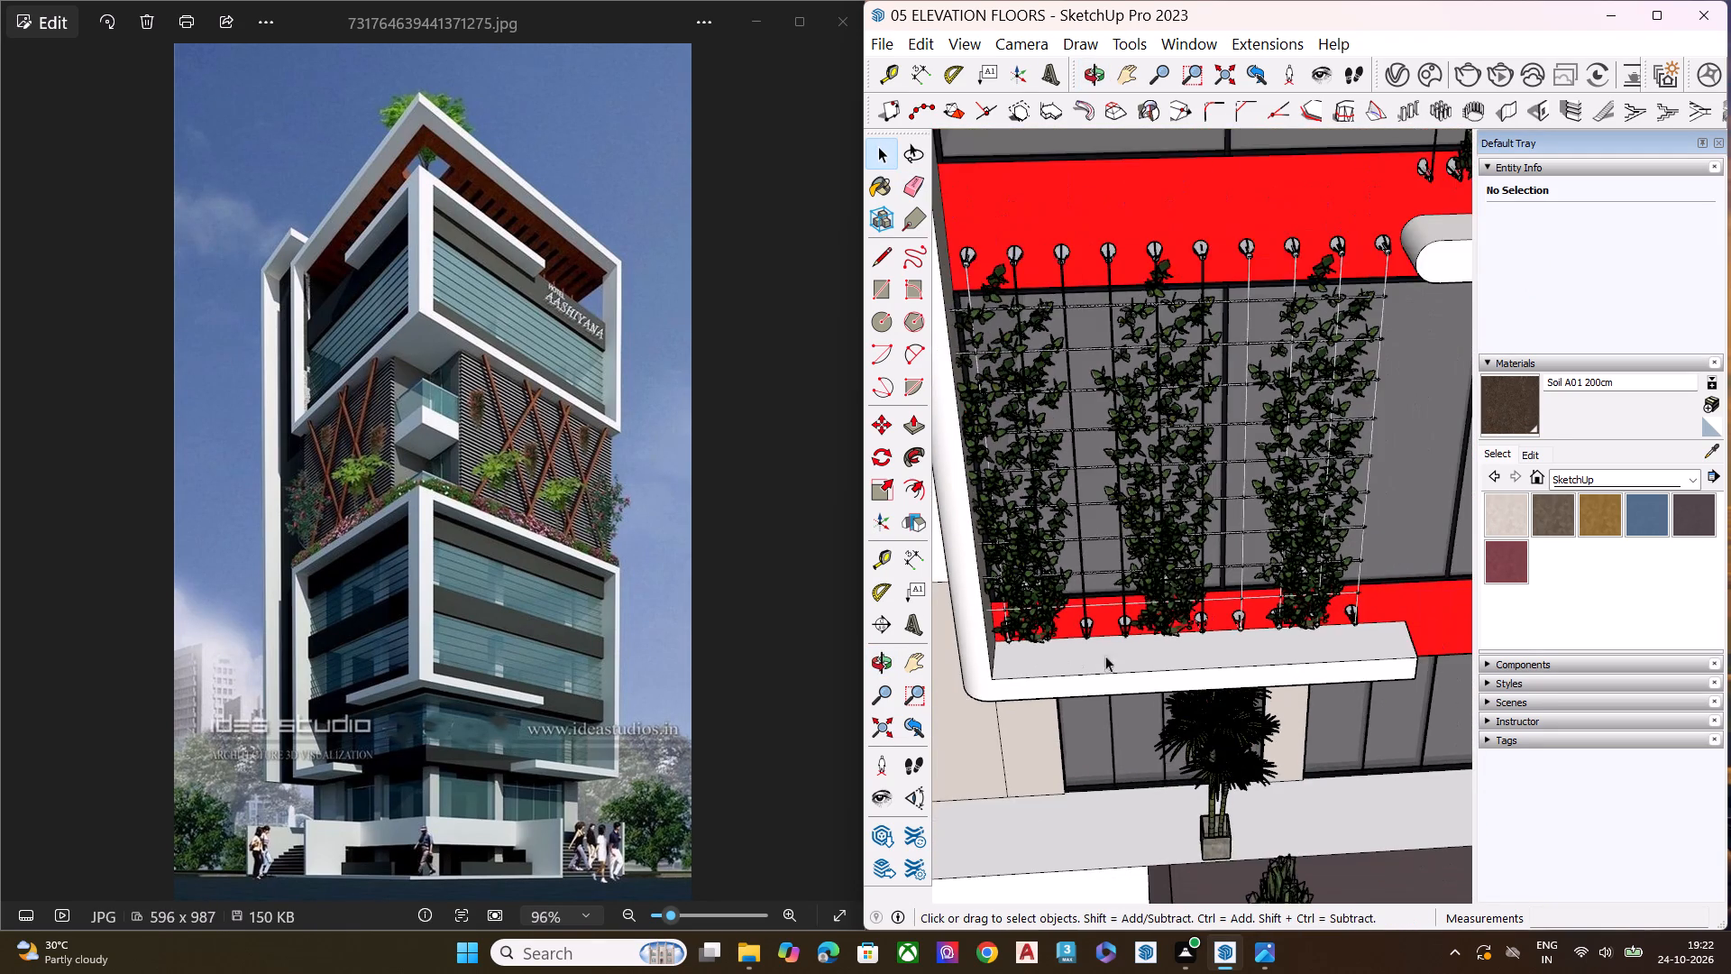
pyautogui.scroll(-7, 1124, 648)
pyautogui.moveTo(1305, 673); pyautogui.dragTo(1045, 742, button='middle')
pyautogui.scroll(5, 1231, 698)
pyautogui.moveTo(1044, 712); pyautogui.dragTo(1115, 645, button='middle')
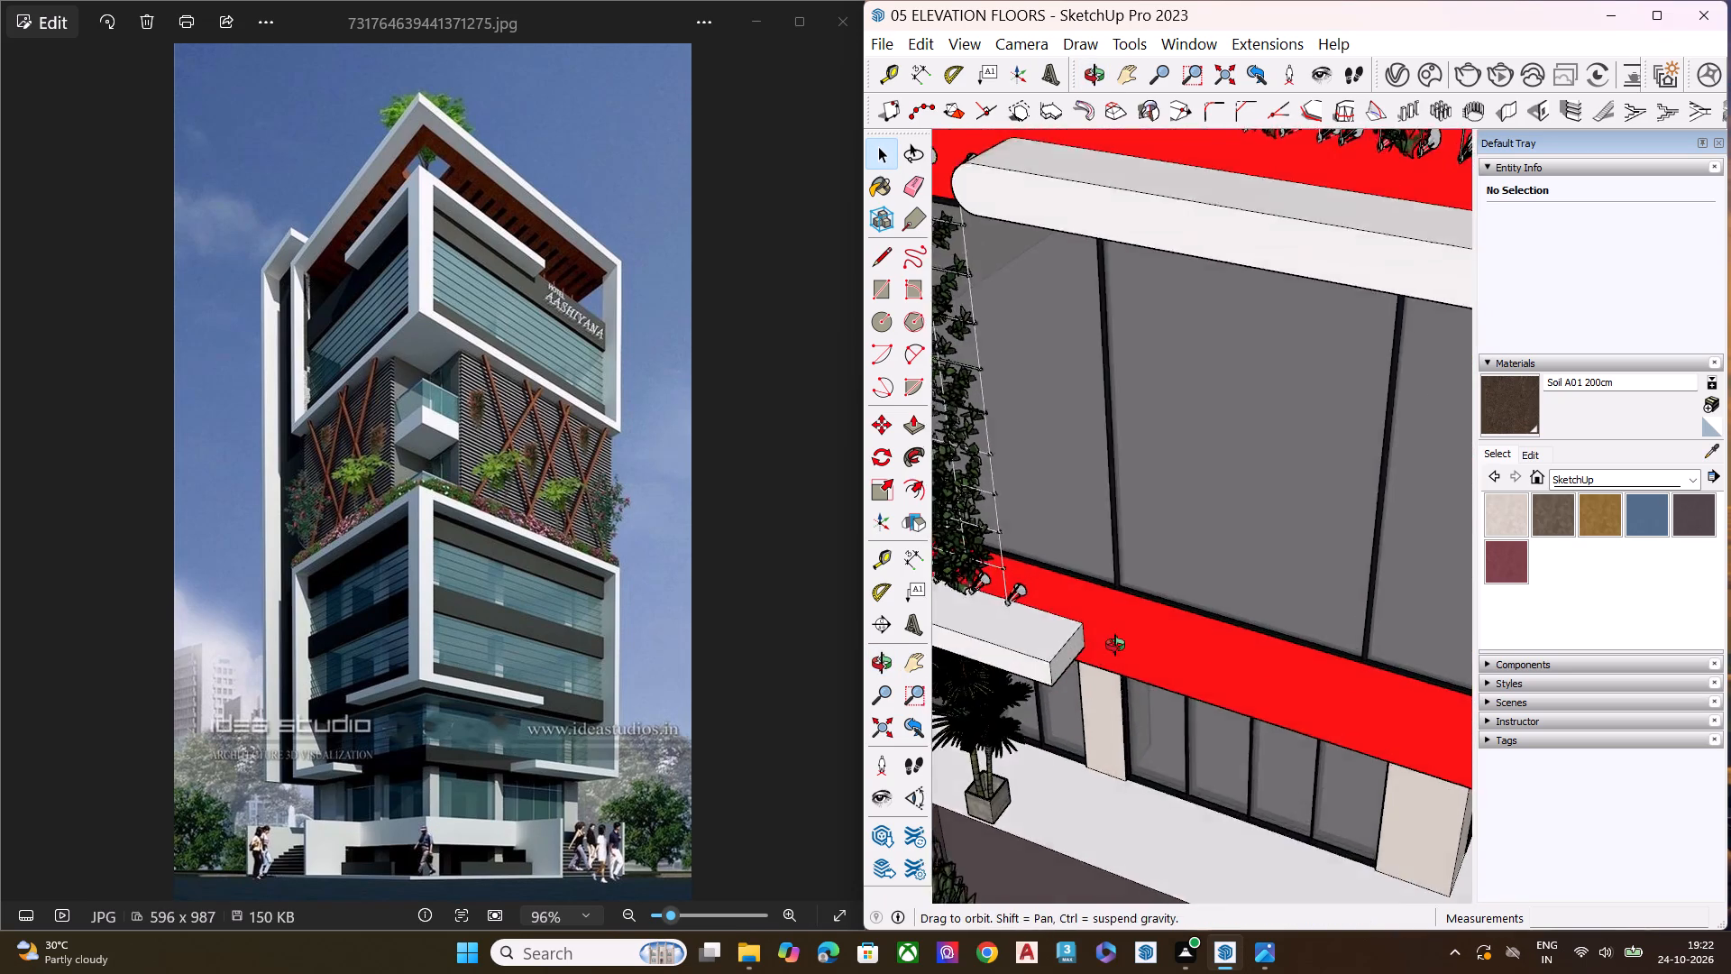
pyautogui.moveTo(1115, 645); pyautogui.dragTo(1177, 608, button='middle')
pyautogui.scroll(4, 1160, 620)
pyautogui.scroll(-2, 1135, 633)
pyautogui.scroll(2, 1135, 633)
pyautogui.moveTo(1186, 625); pyautogui.dragTo(1241, 584, button='middle')
pyautogui.scroll(1, 1241, 584)
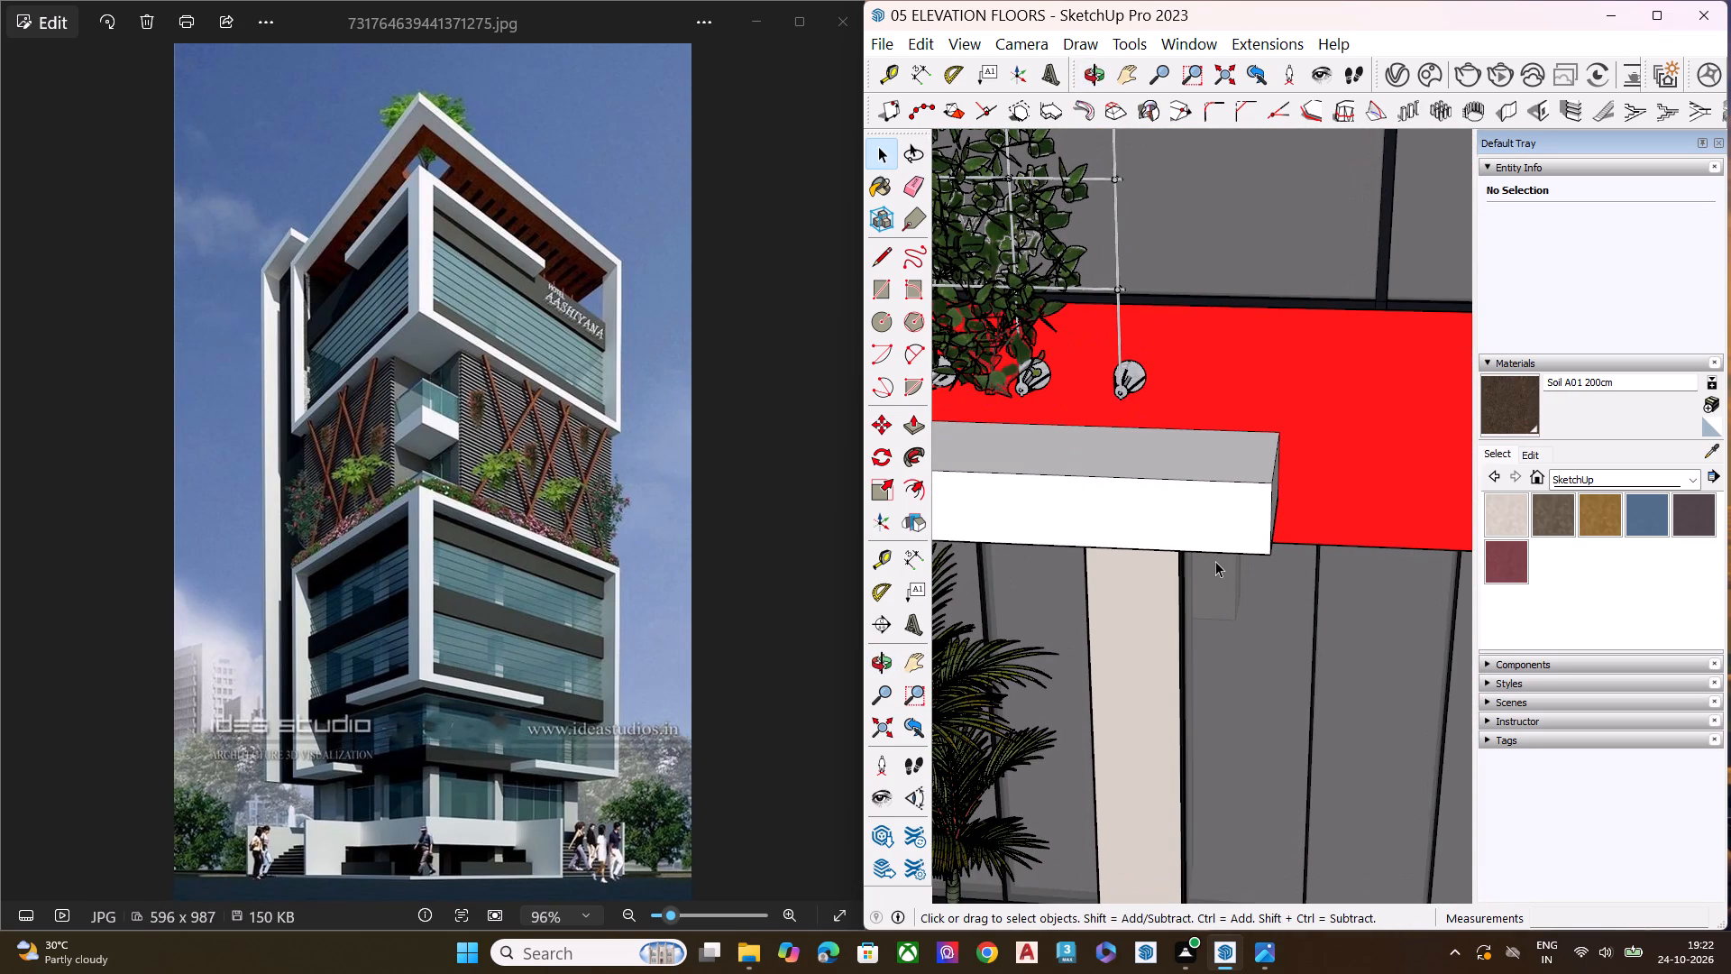
pyautogui.press('a')
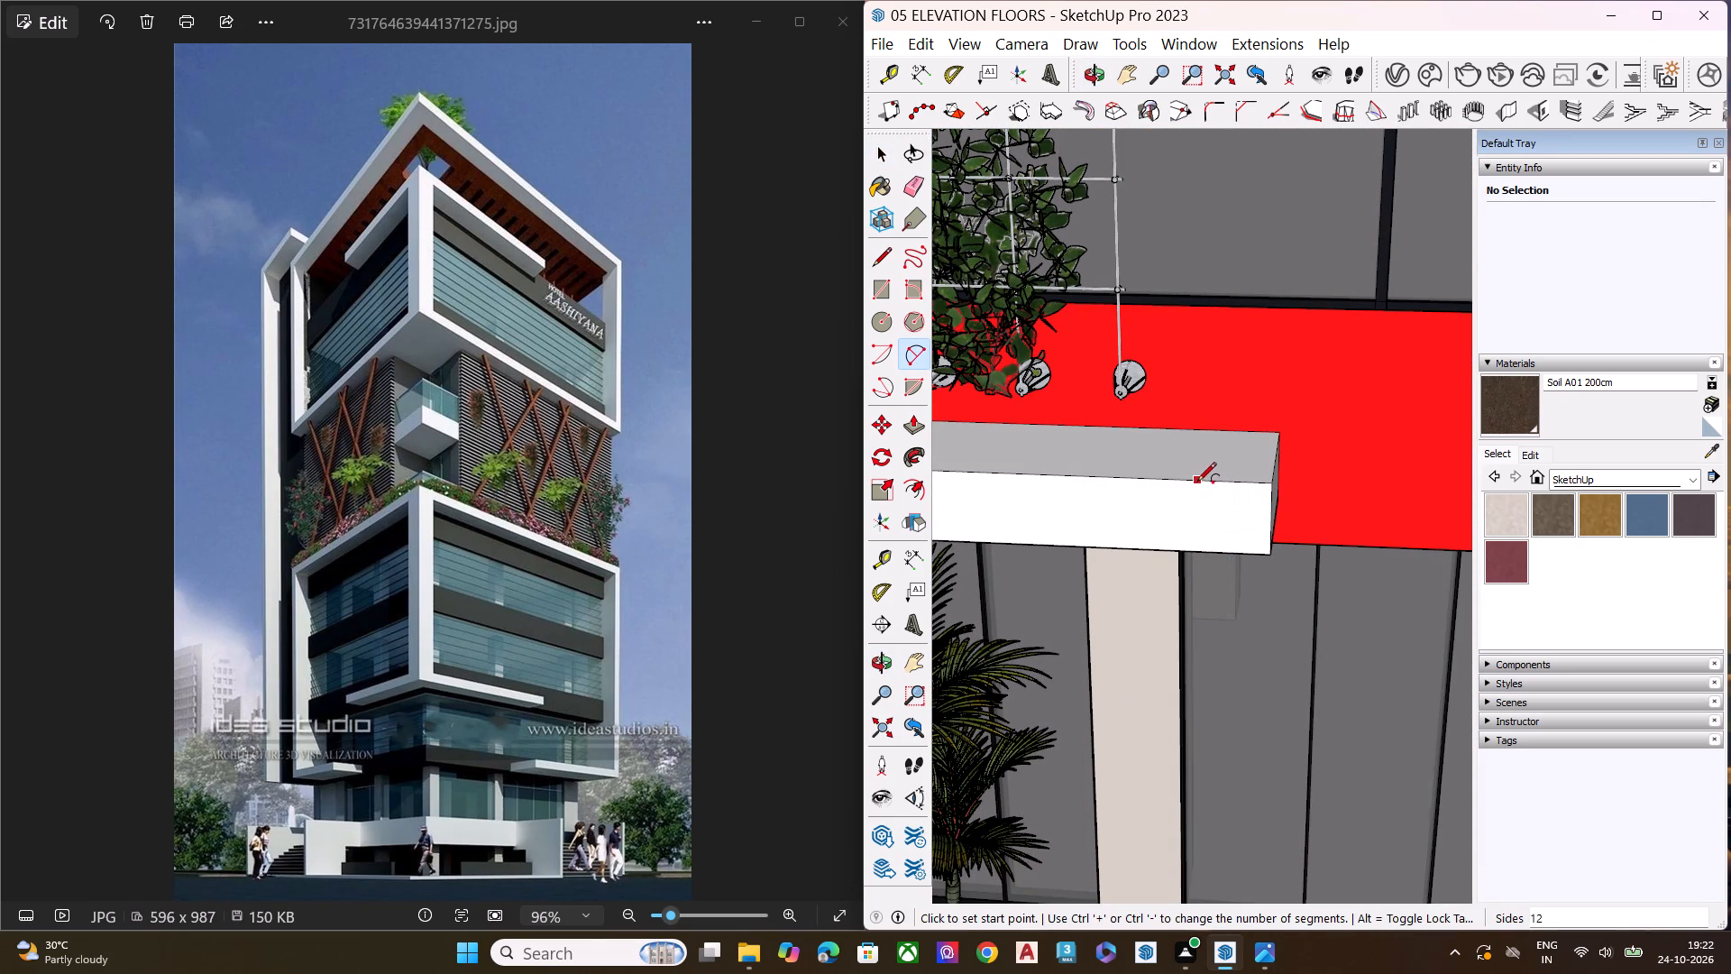
pyautogui.click(1197, 482)
pyautogui.click(1196, 550)
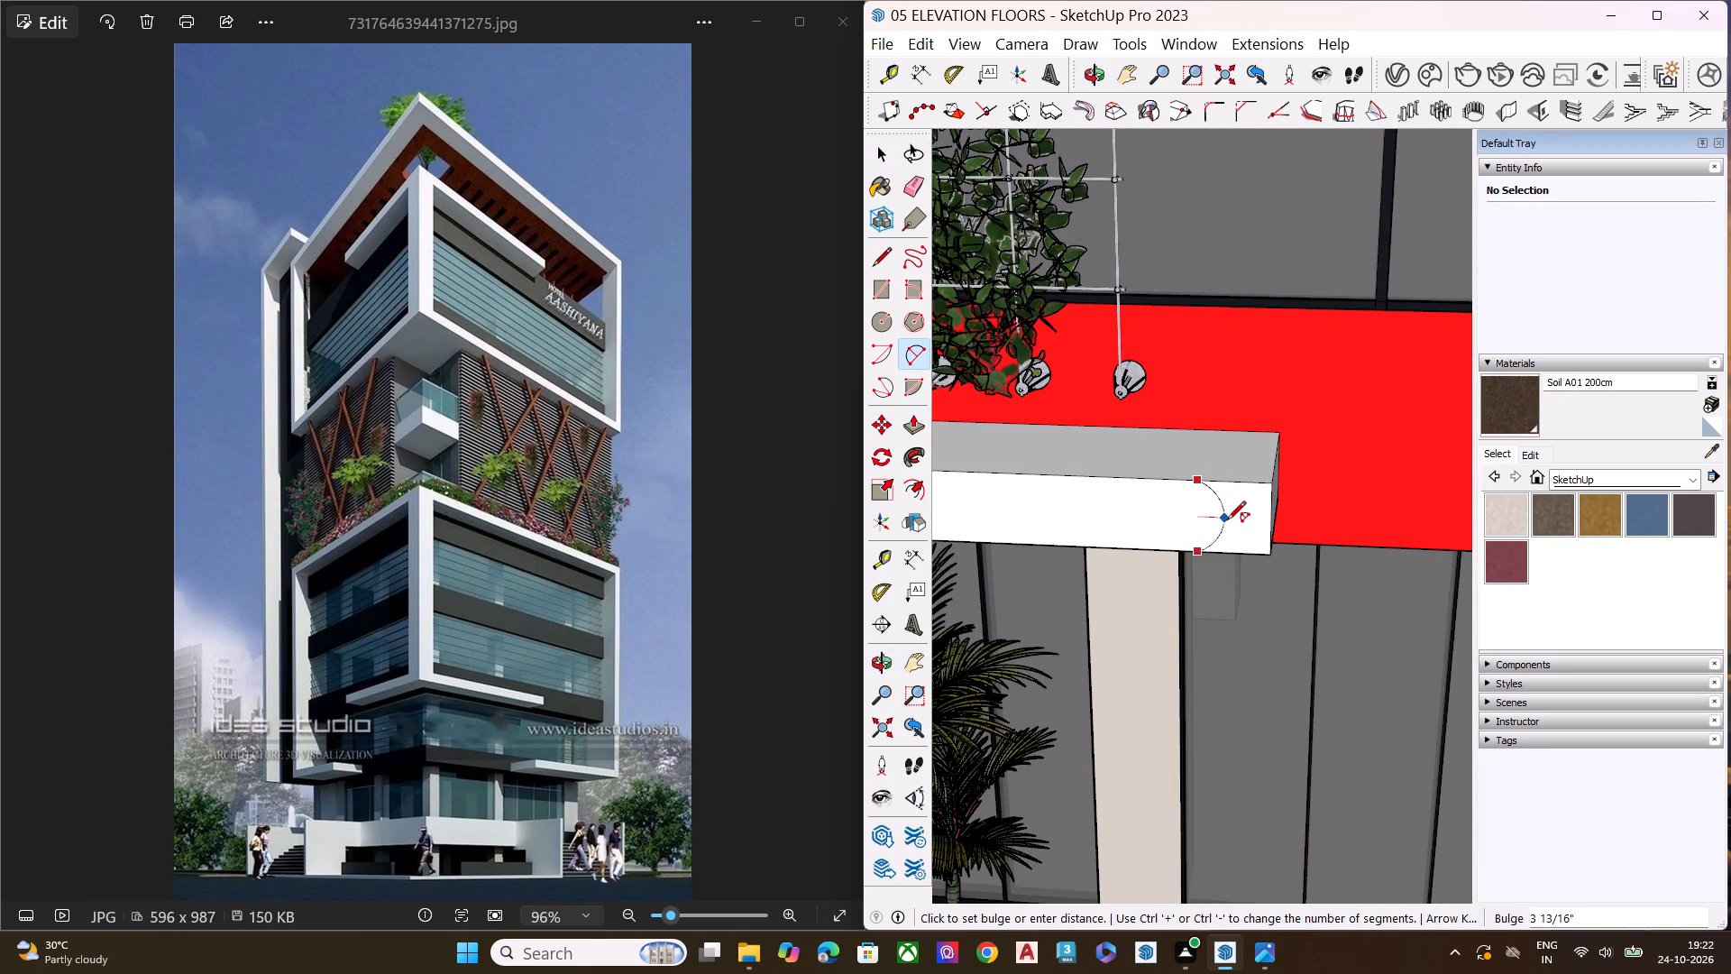
pyautogui.click(1237, 523)
# Set the semicircular arc on the lowest ledge's front face to 30 segments.
pyautogui.press('space')
pyautogui.click(1231, 506)
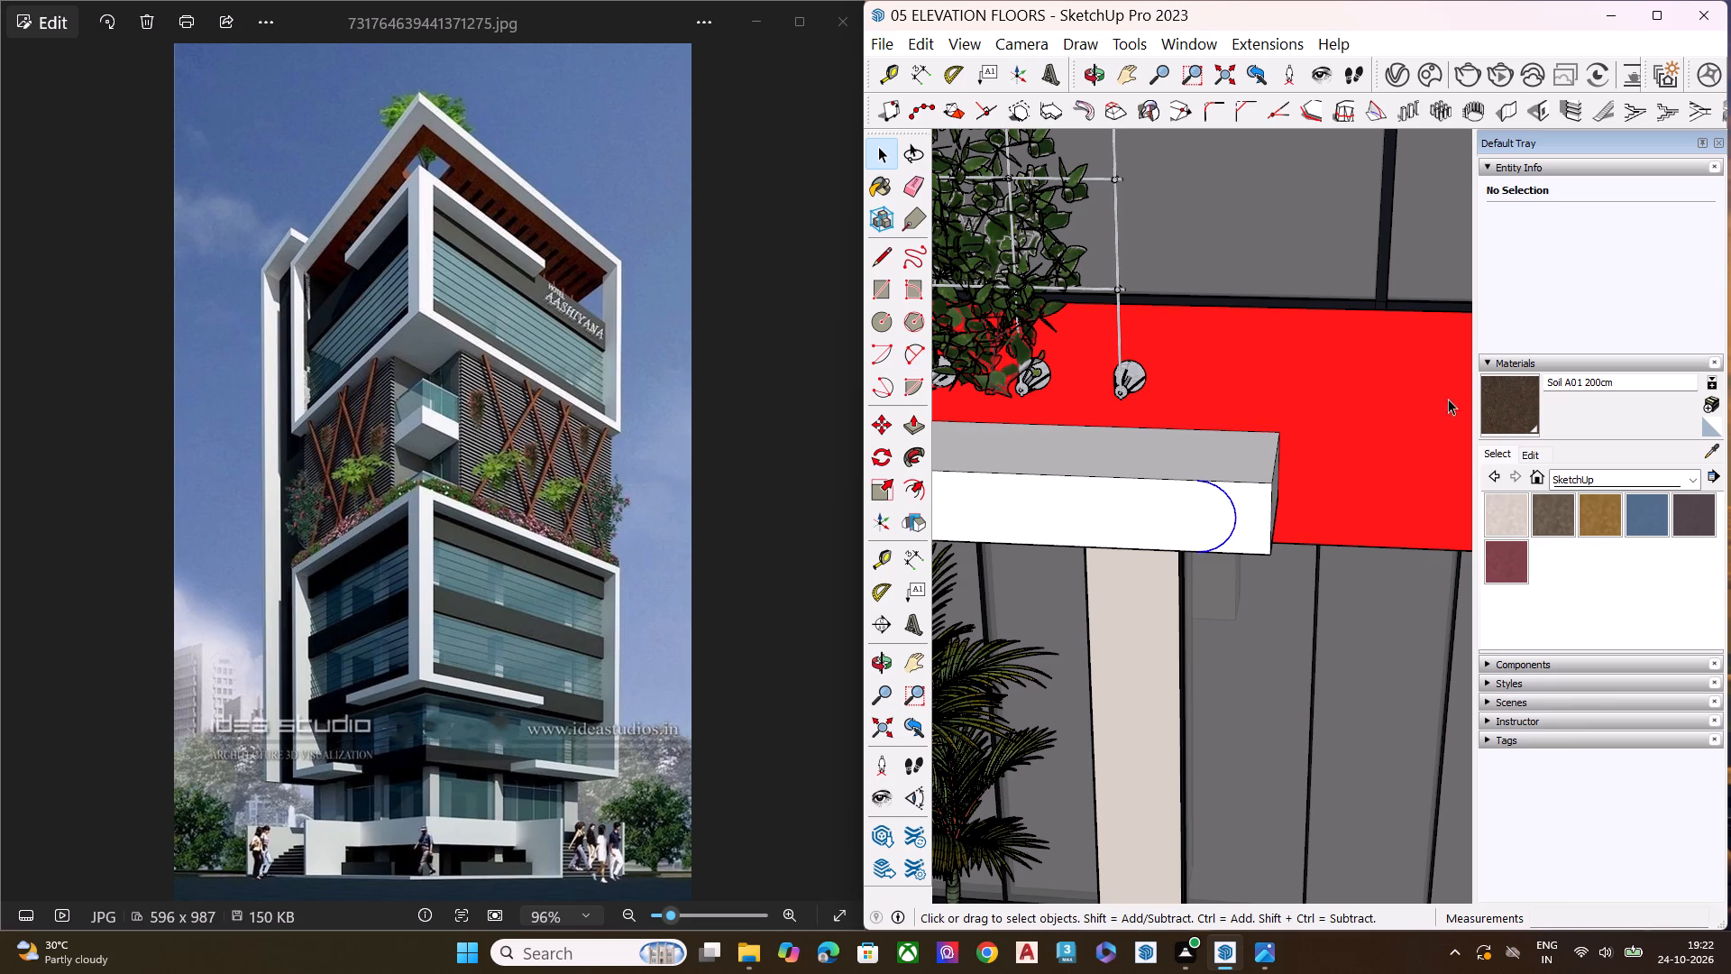
pyautogui.click(1644, 259)
pyautogui.press('BackSpace')
pyautogui.press('BackSpace')
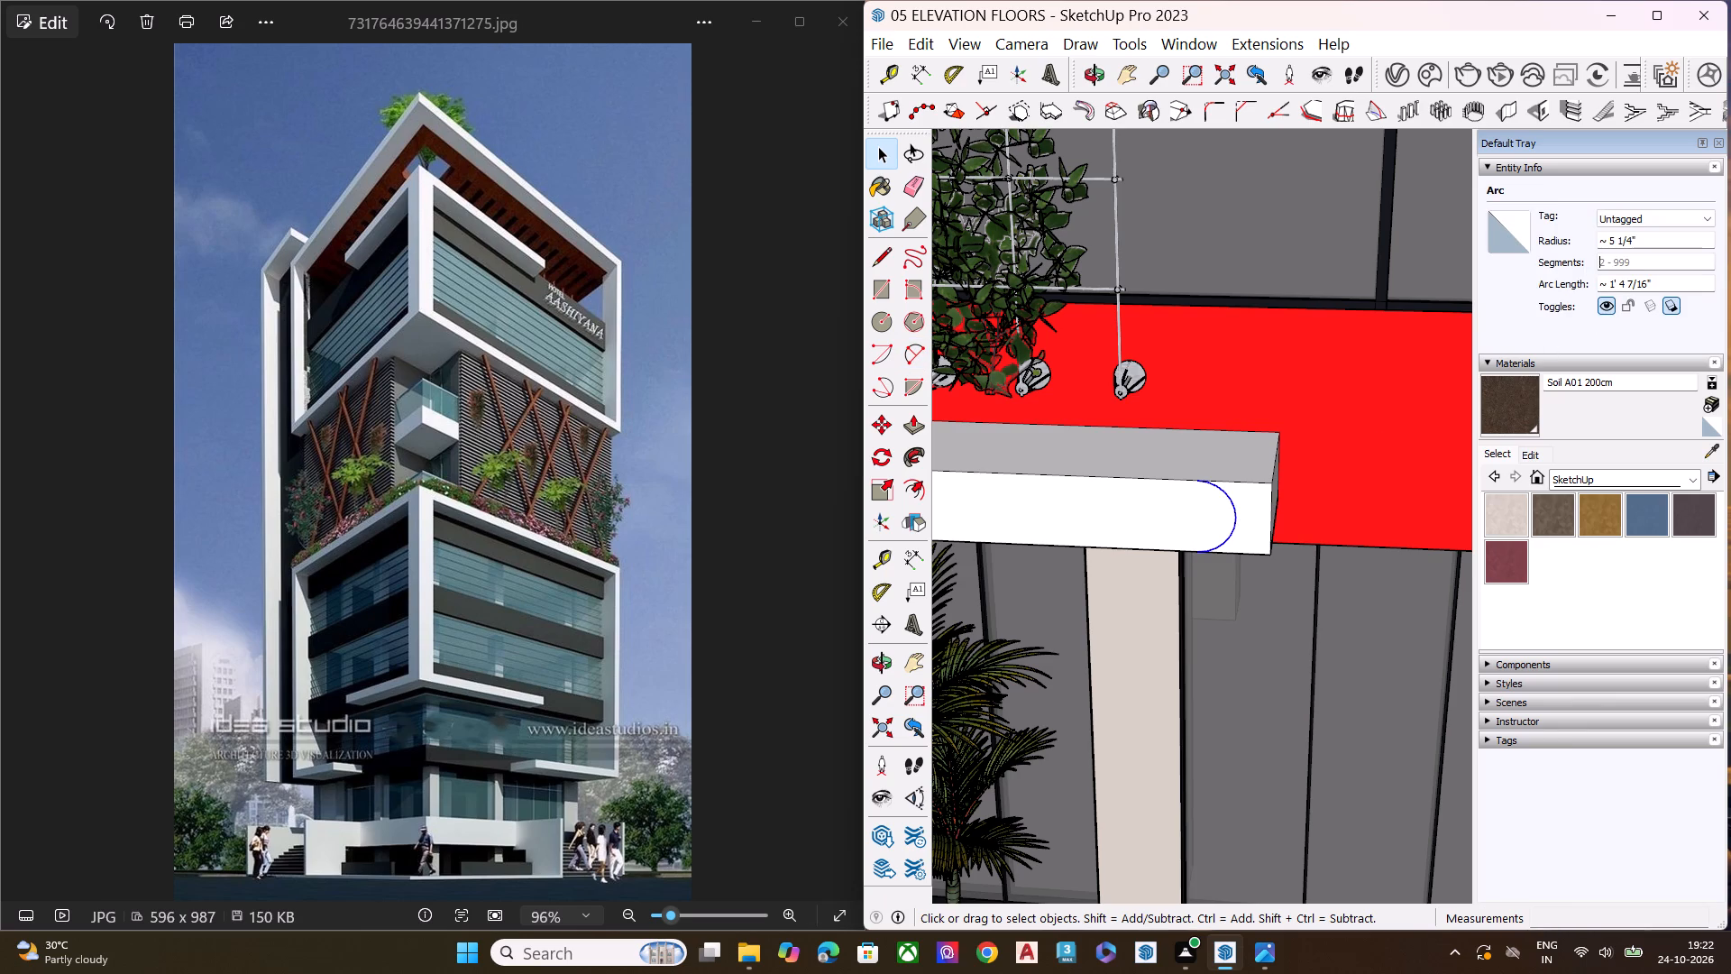
pyautogui.press('BackSpace')
pyautogui.write('30')
pyautogui.press('Return')
# Push/Pull the corner face outside the arc back about 1' 9 1/2" to the red band, rounding the ledge's free end.
pyautogui.scroll(8, 1197, 501)
pyautogui.click(1272, 530)
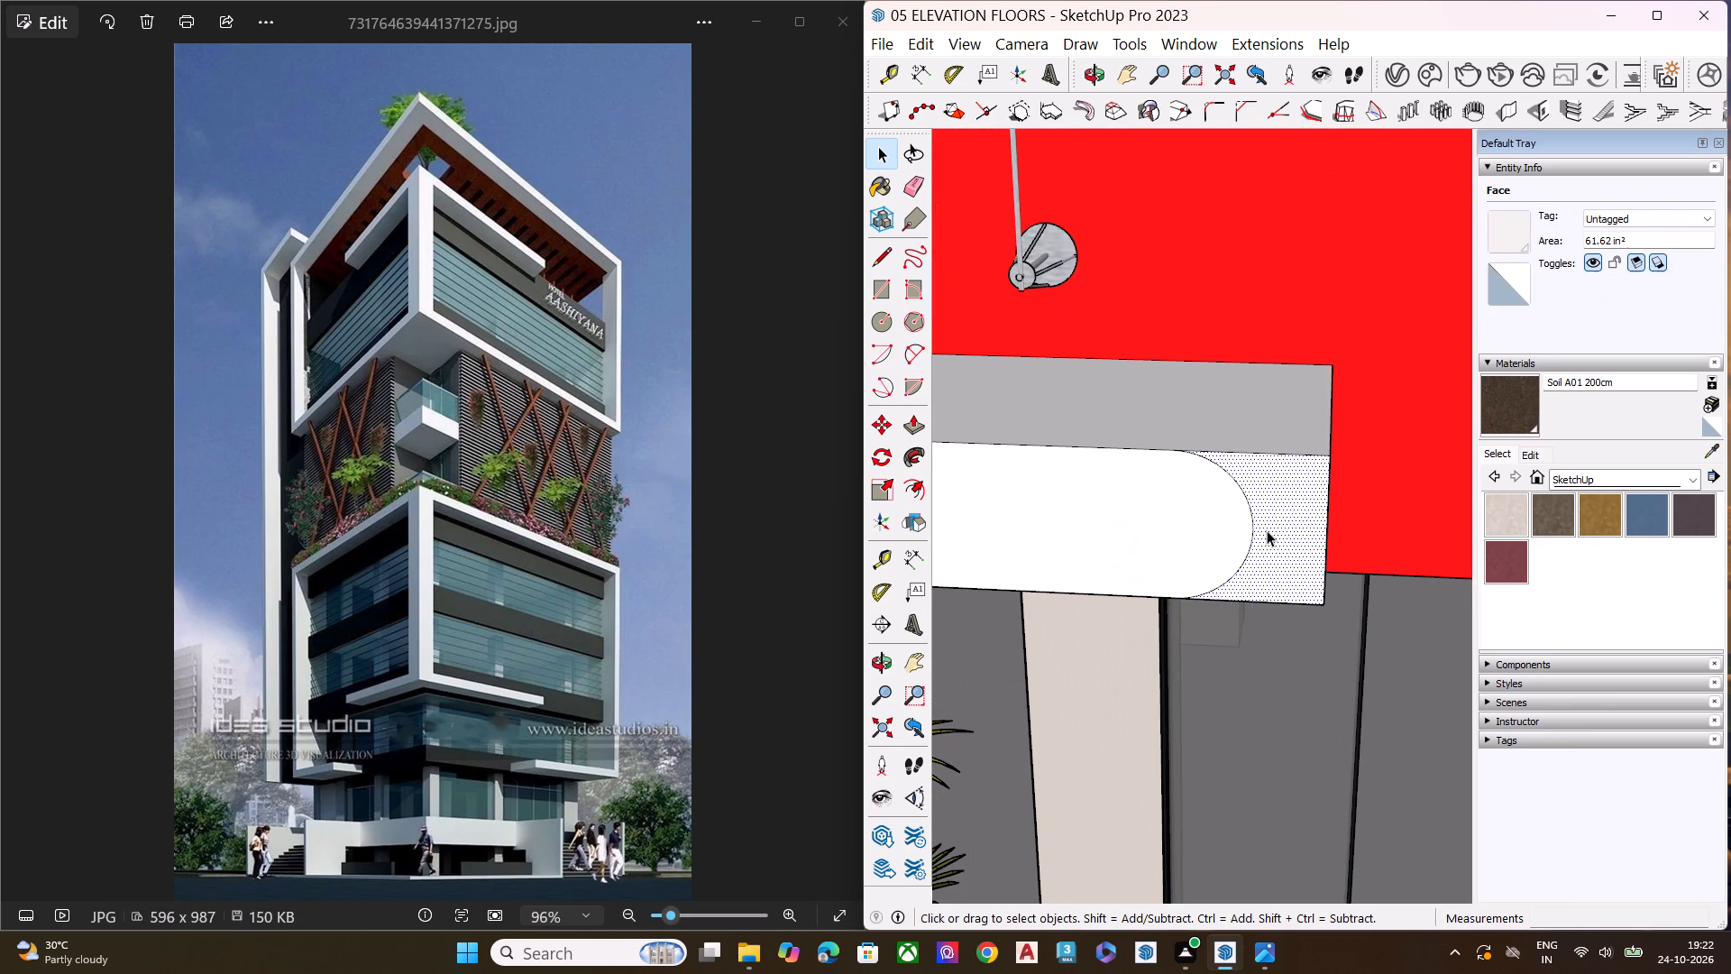
pyautogui.press('p')
pyautogui.click(1278, 498)
pyautogui.click(1330, 366)
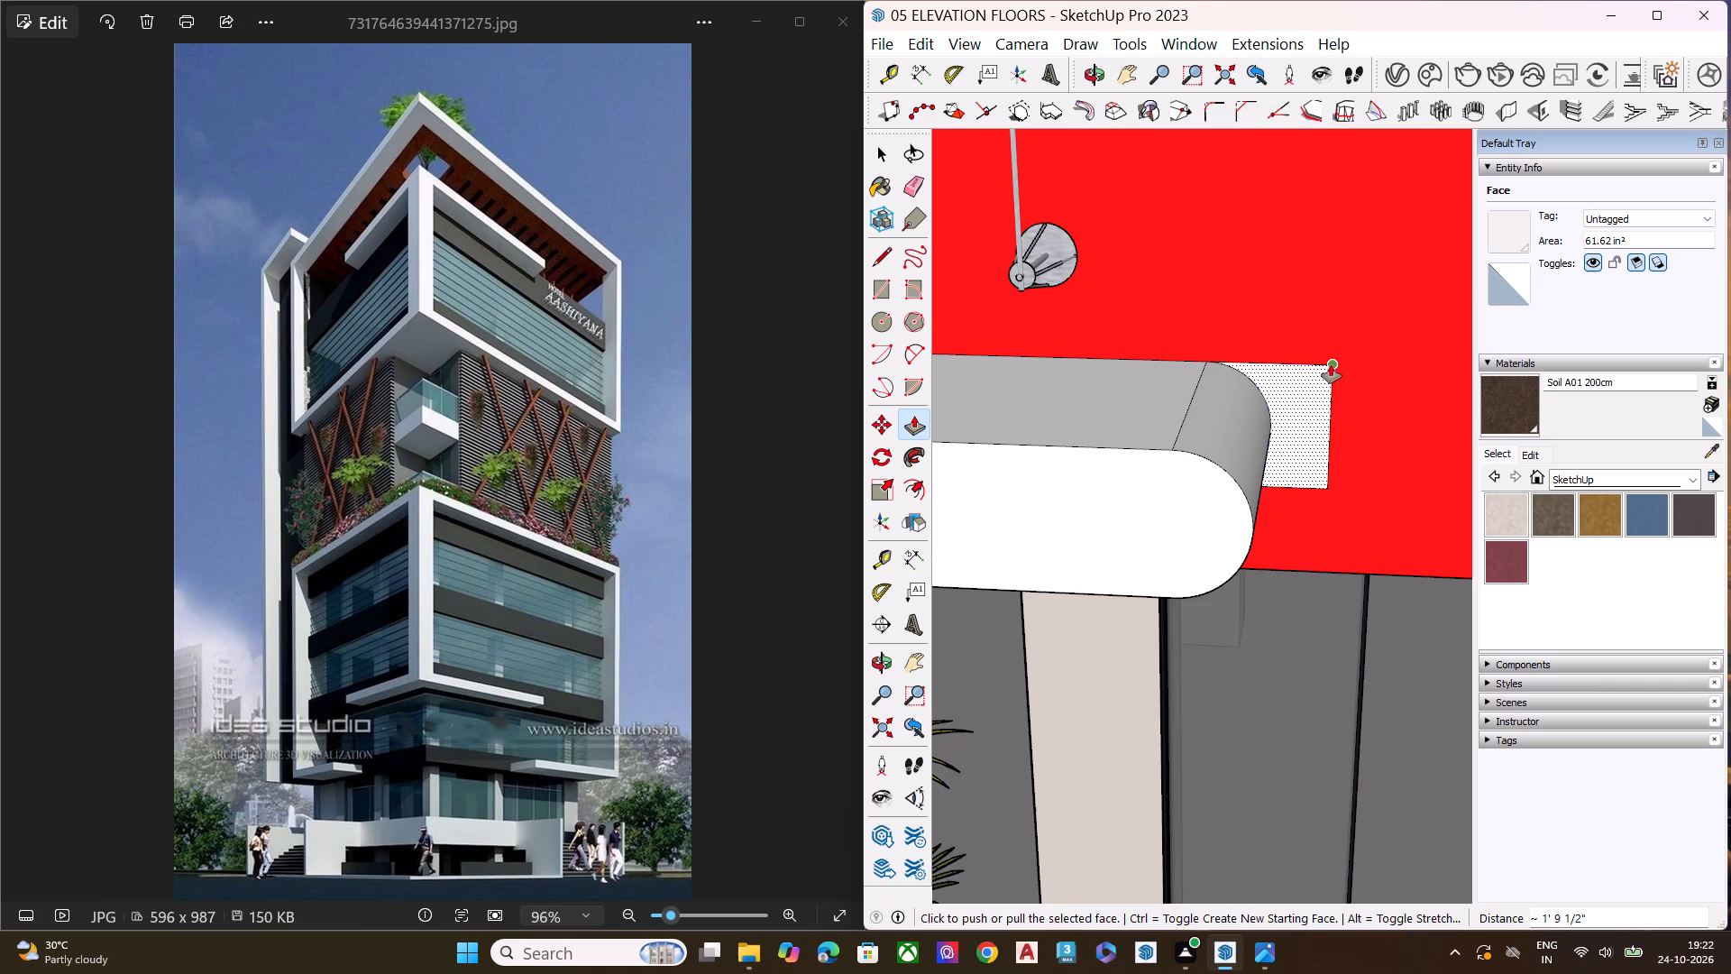
# Delete the leftover square outline edges on the red band behind the rounded ledge end.
pyautogui.press('space')
pyautogui.click(1325, 365)
pyautogui.press('Delete')
pyautogui.click(1333, 395)
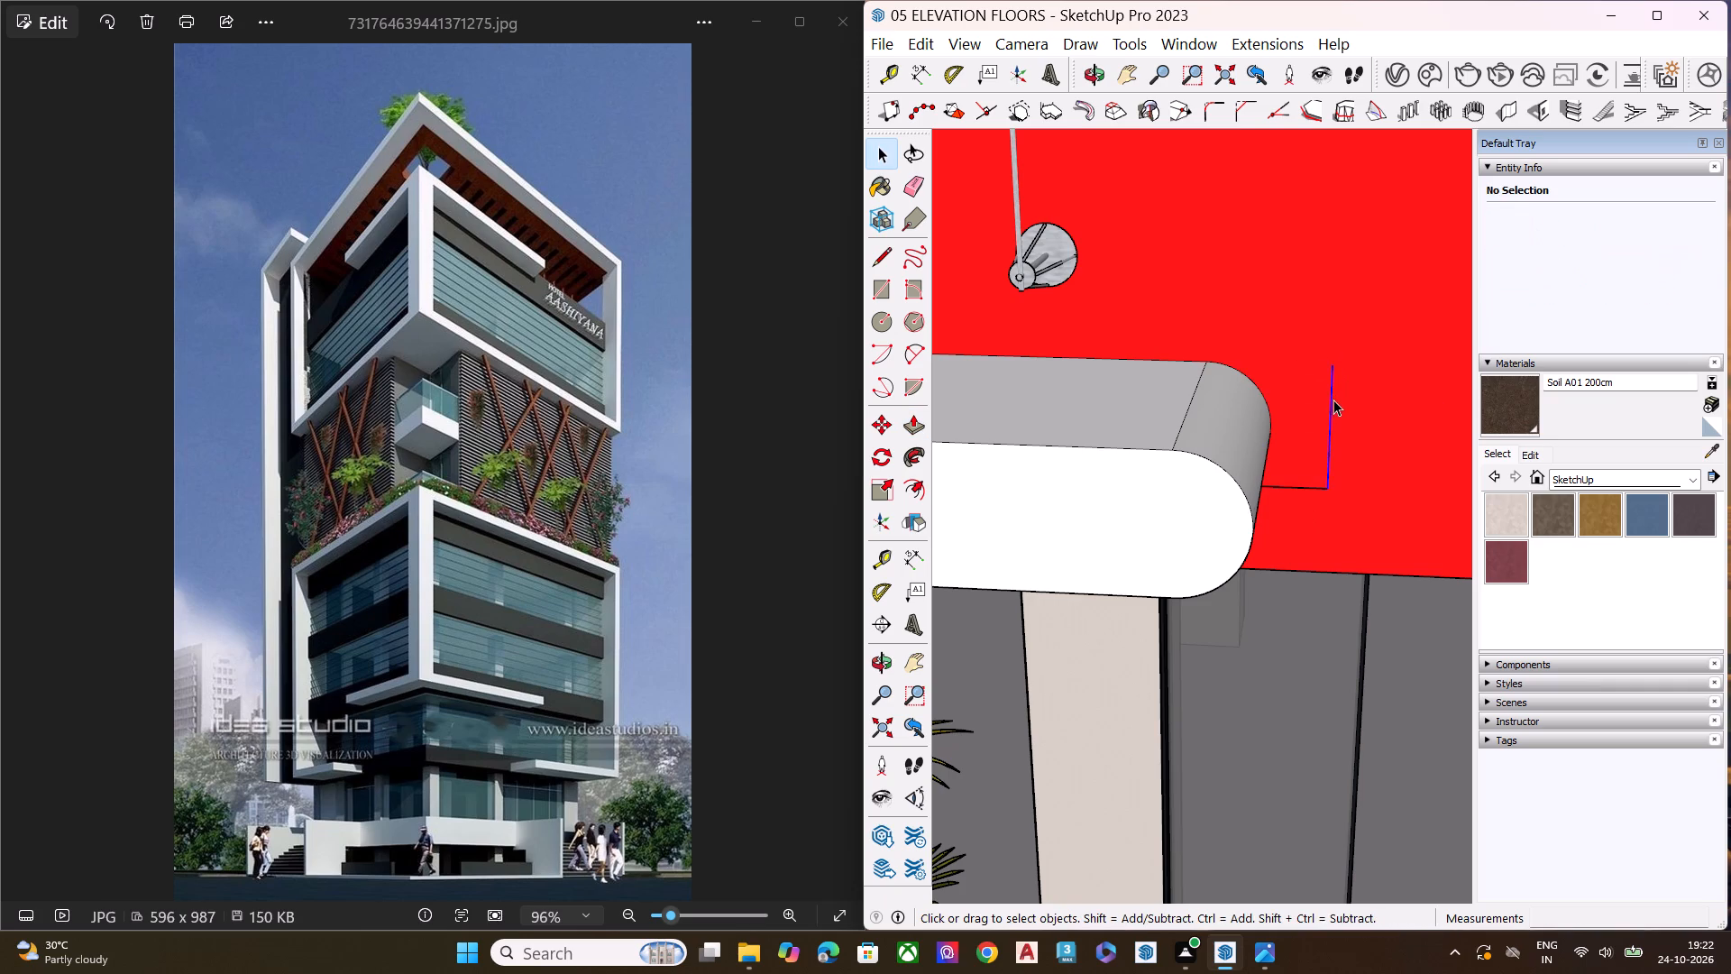
pyautogui.press('Delete')
pyautogui.click(1316, 490)
pyautogui.press('Delete')
# Soften the seam edges where the ledge's rounded end meets its top and underside.
pyautogui.moveTo(1199, 474); pyautogui.dragTo(1194, 504, button='middle')
pyautogui.moveTo(1194, 504); pyautogui.dragTo(1186, 565, button='middle')
pyautogui.press('e')
pyautogui.click(1189, 425)
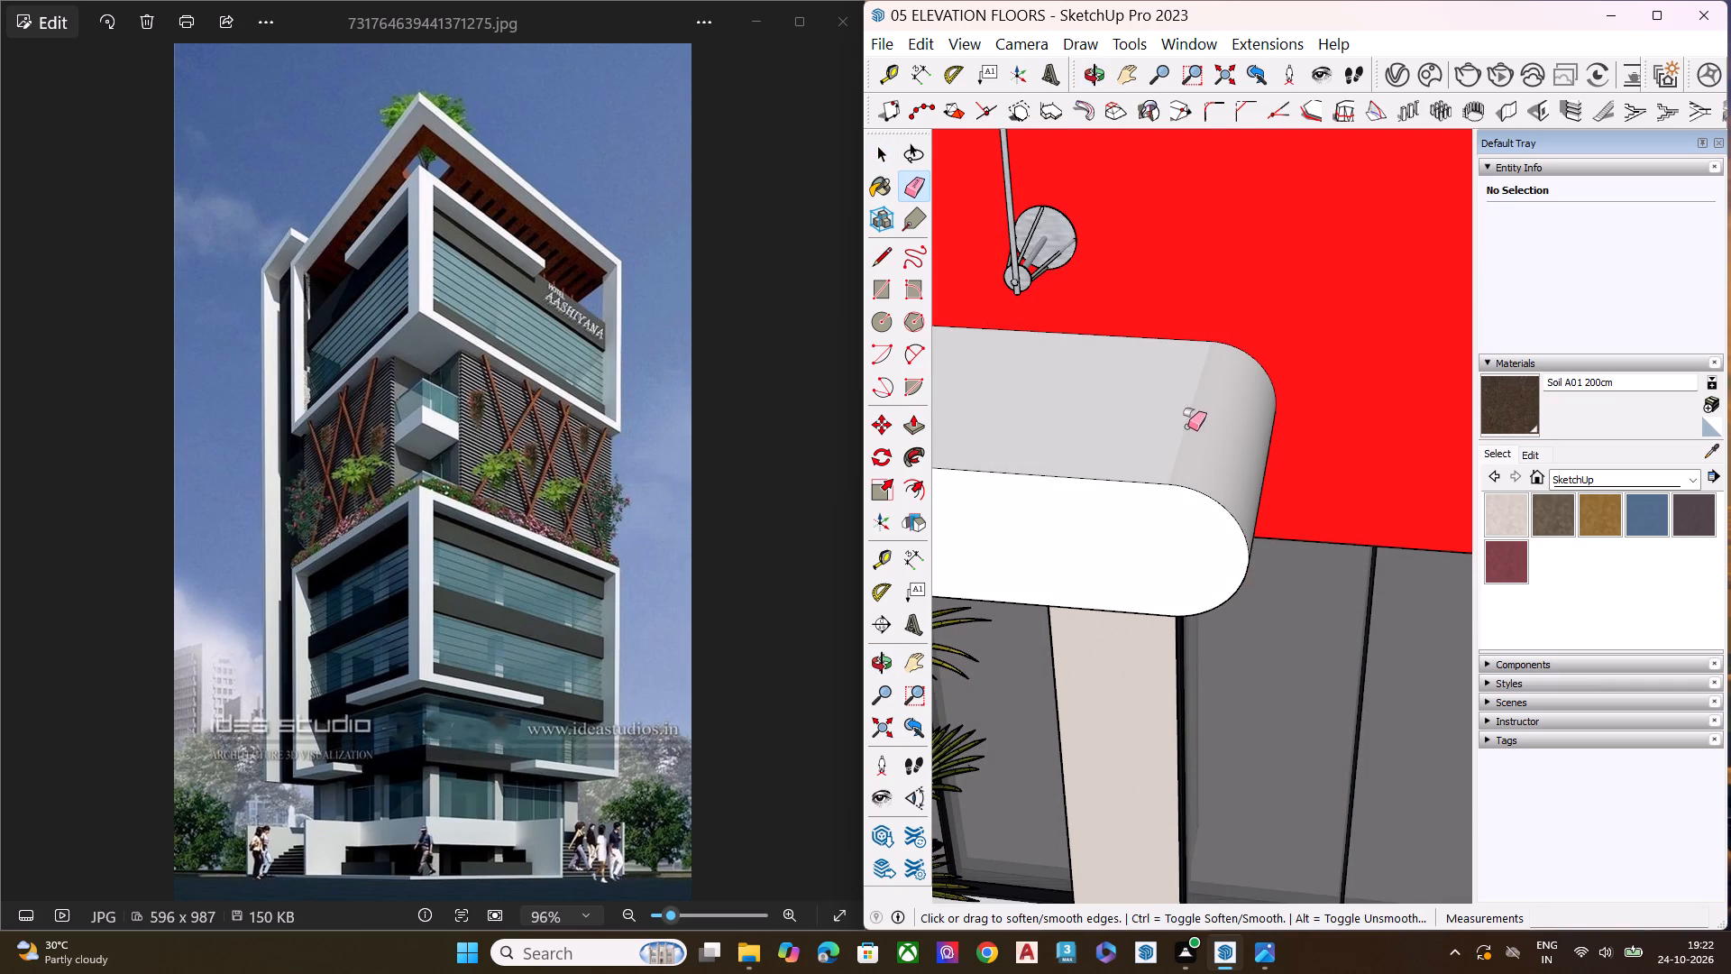
pyautogui.moveTo(1191, 519); pyautogui.dragTo(1096, 29, button='middle')
pyautogui.scroll(4, 1129, 452)
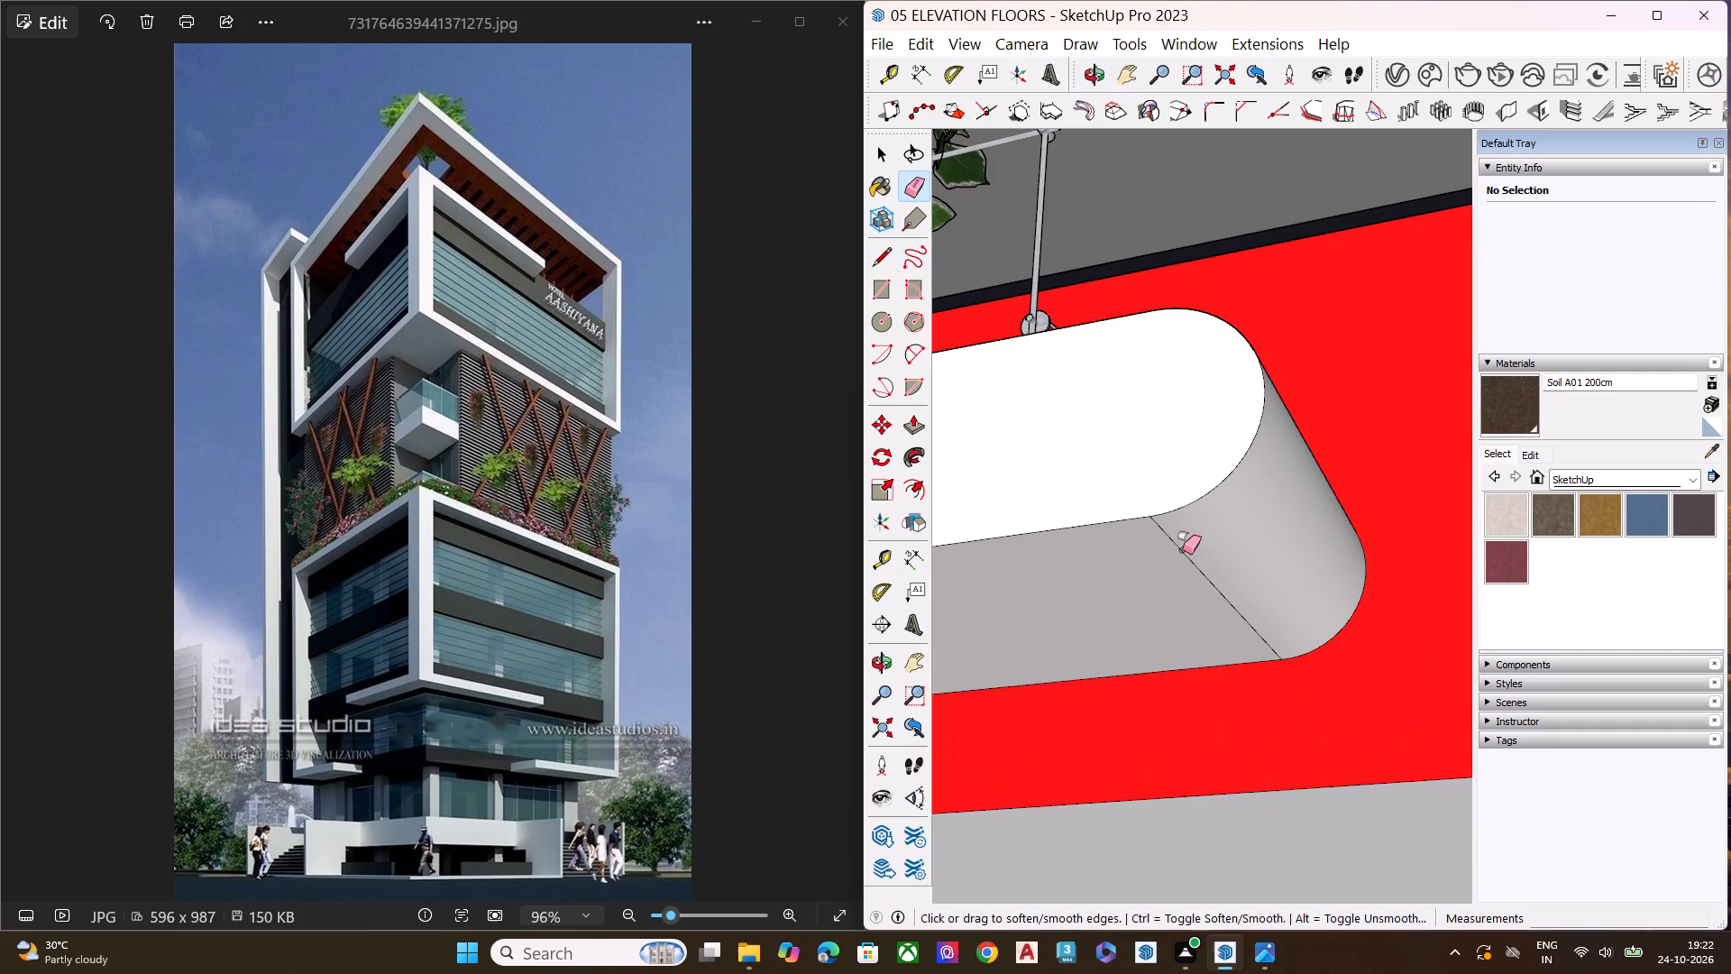
pyautogui.click(1182, 552)
pyautogui.press('space')
# Examine the rounded ledges and the whole building from several angles to find frame corners still left square.
pyautogui.scroll(-3, 1132, 491)
pyautogui.scroll(1, 1132, 491)
pyautogui.scroll(-5, 1132, 491)
pyautogui.scroll(1, 1133, 495)
pyautogui.scroll(-1, 1141, 497)
pyautogui.moveTo(1191, 401); pyautogui.dragTo(1233, 527, button='middle')
pyautogui.scroll(1, 1241, 571)
pyautogui.scroll(-8, 1148, 485)
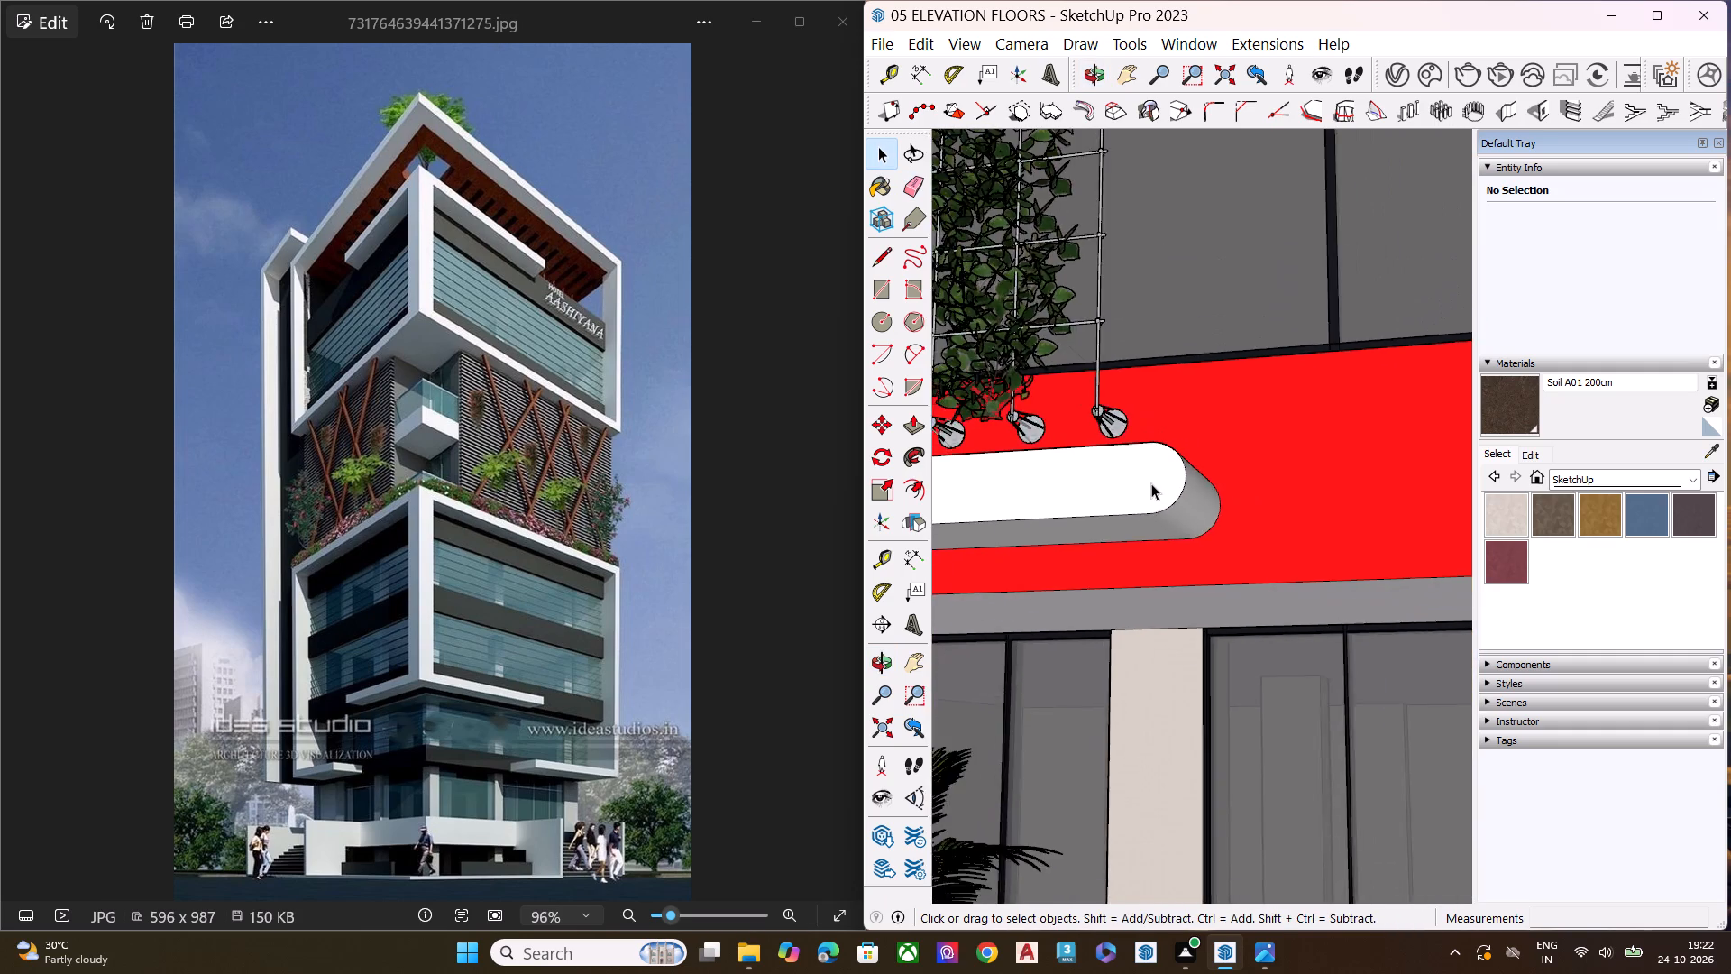
pyautogui.scroll(-3, 1151, 483)
pyautogui.scroll(1, 1157, 497)
pyautogui.scroll(-13, 1162, 507)
pyautogui.scroll(2, 1176, 540)
pyautogui.scroll(-3, 1176, 540)
pyautogui.scroll(-2, 1124, 485)
pyautogui.scroll(3, 1124, 485)
pyautogui.scroll(-11, 1122, 489)
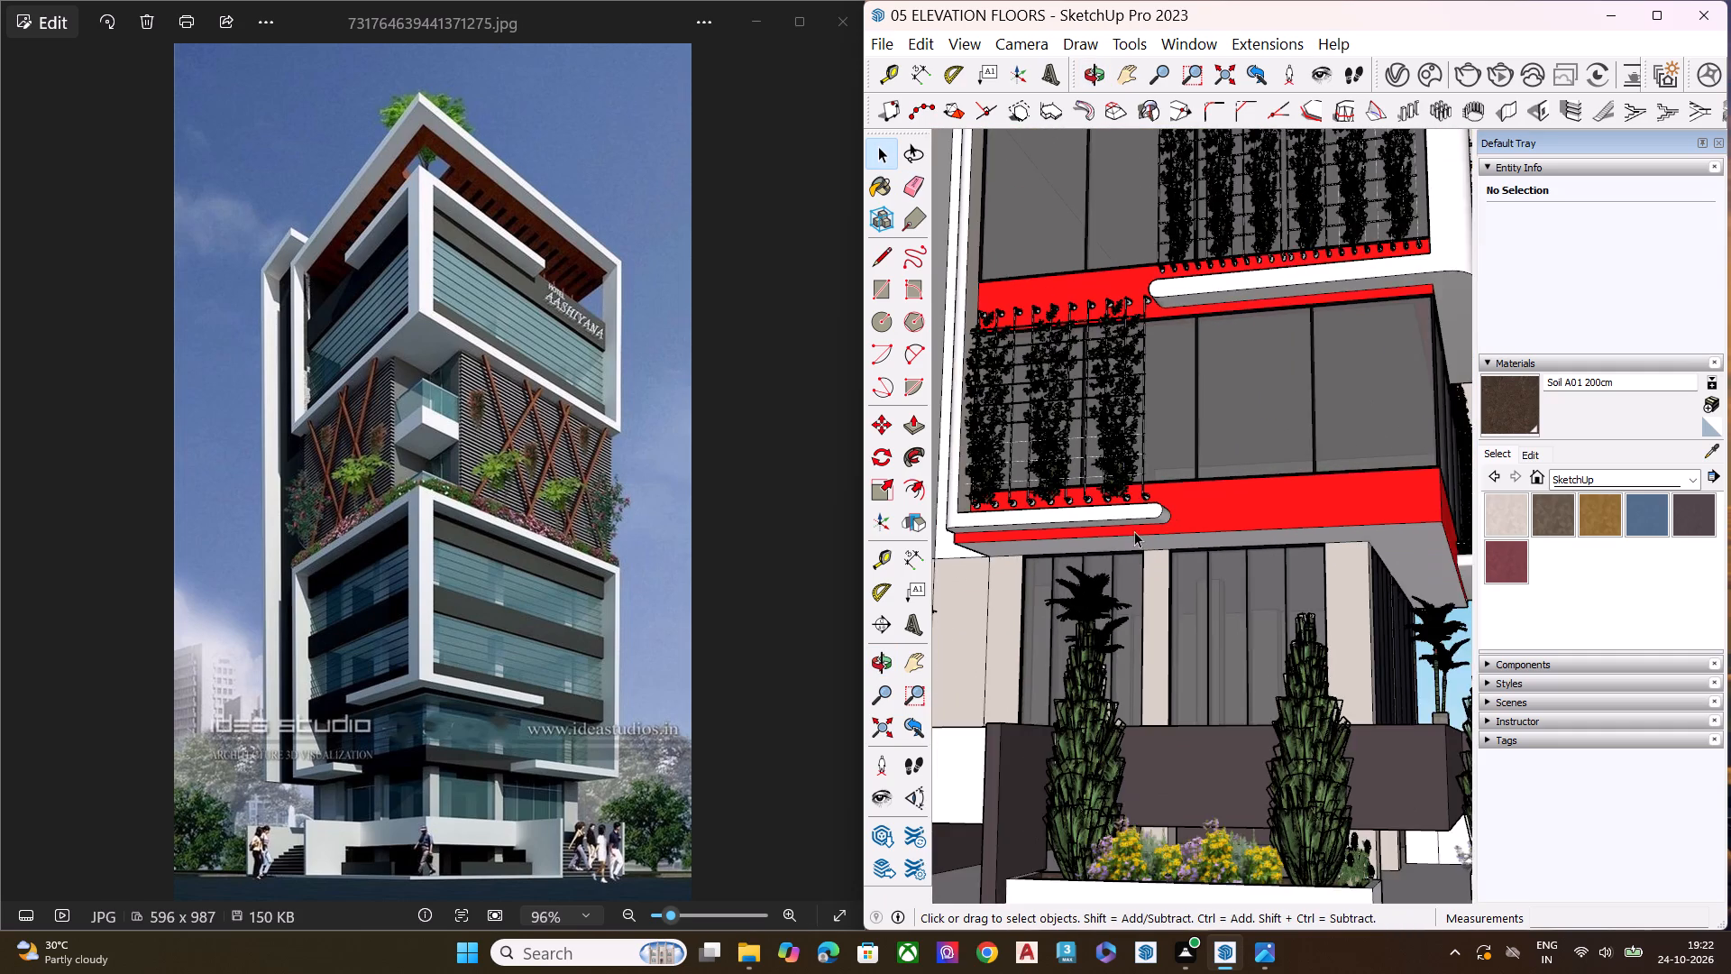
pyautogui.scroll(-16, 1134, 531)
pyautogui.scroll(-5, 1214, 461)
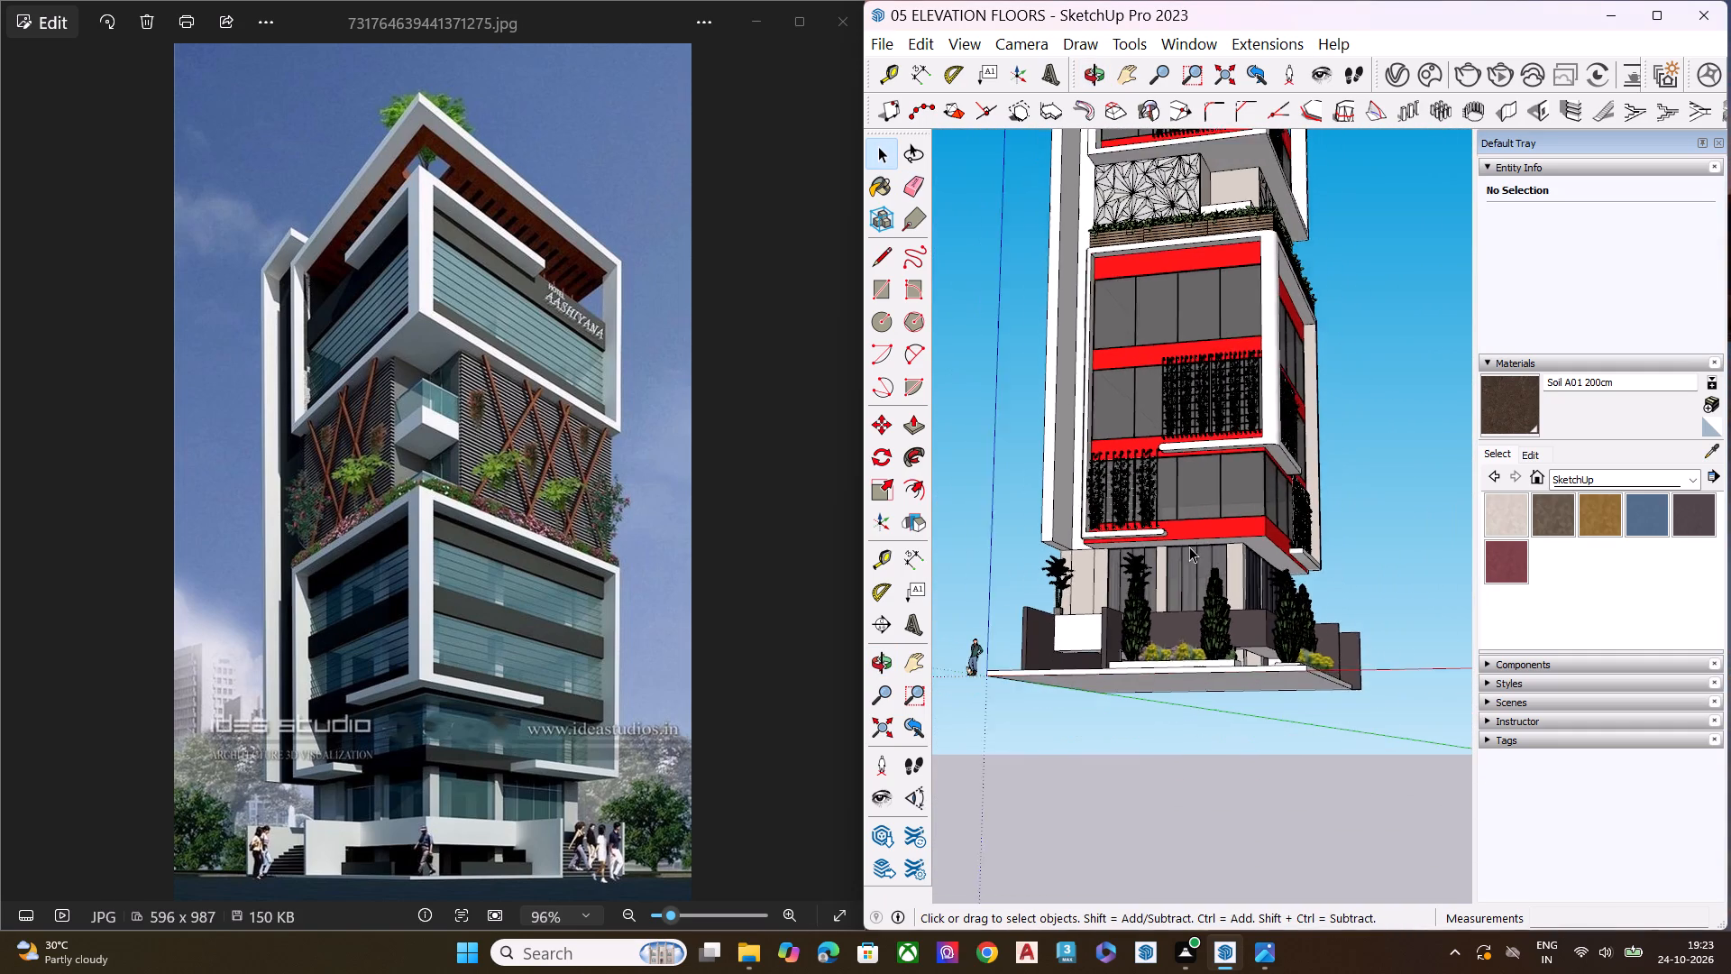
pyautogui.scroll(-8, 1189, 547)
pyautogui.moveTo(1223, 450); pyautogui.dragTo(1175, 653, button='middle')
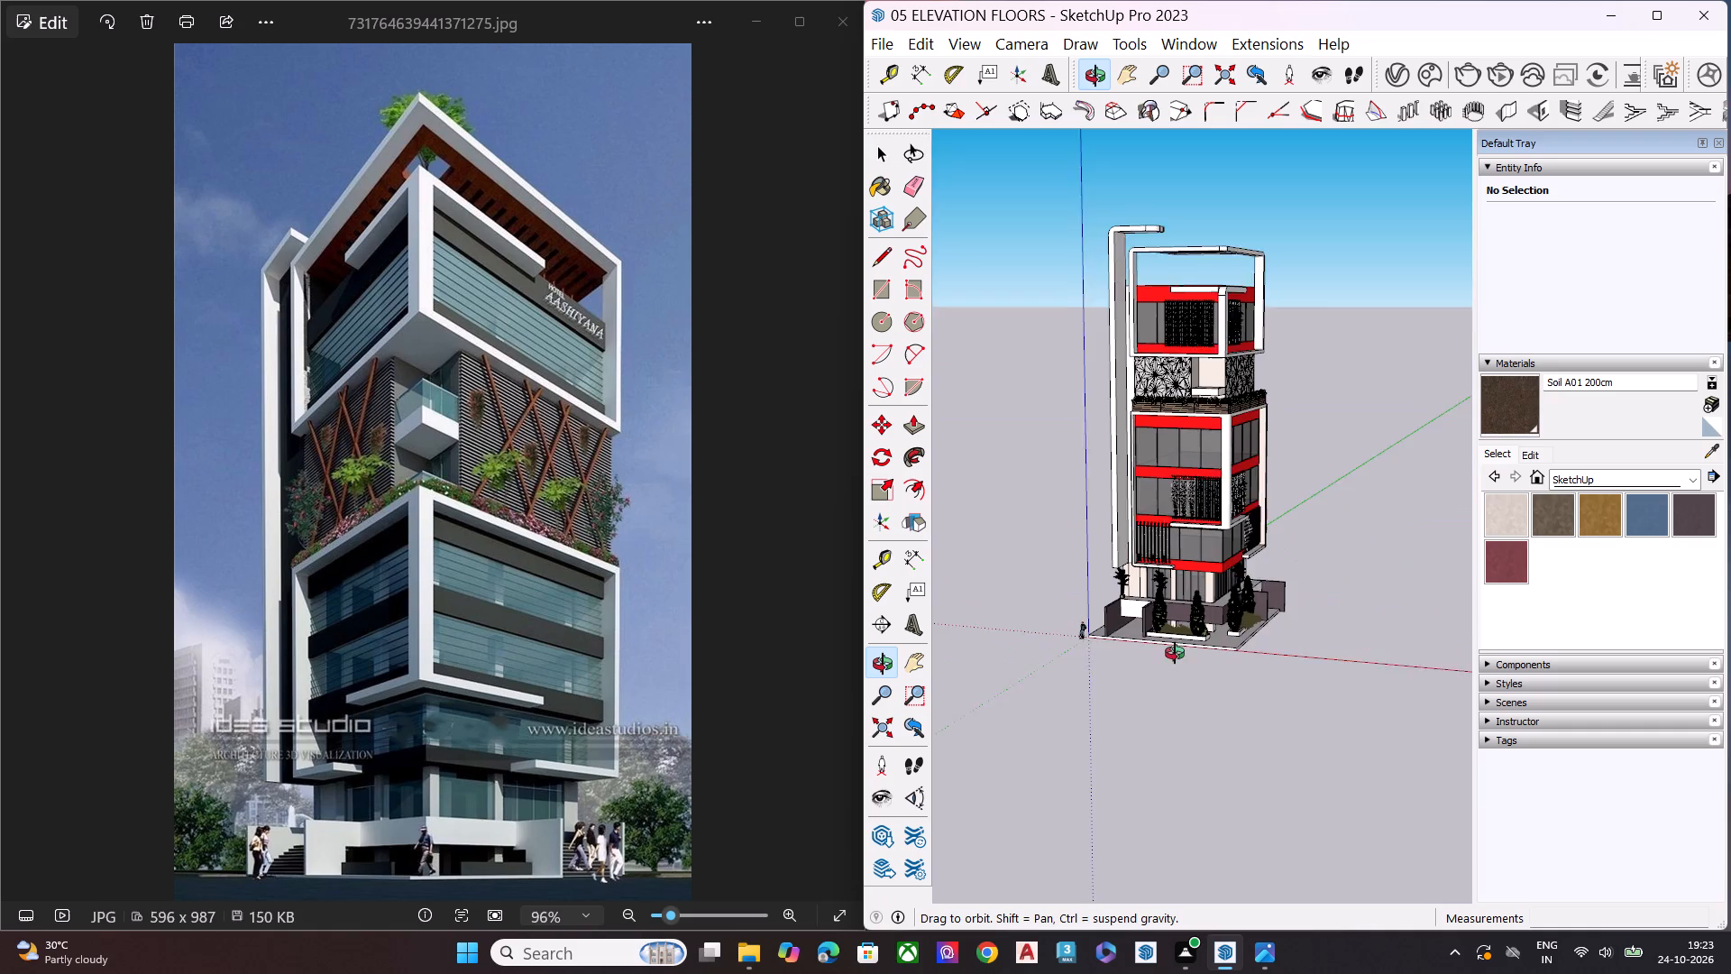
pyautogui.moveTo(1175, 653); pyautogui.dragTo(989, 685, button='middle')
pyautogui.scroll(8, 1137, 554)
pyautogui.scroll(-7, 1179, 512)
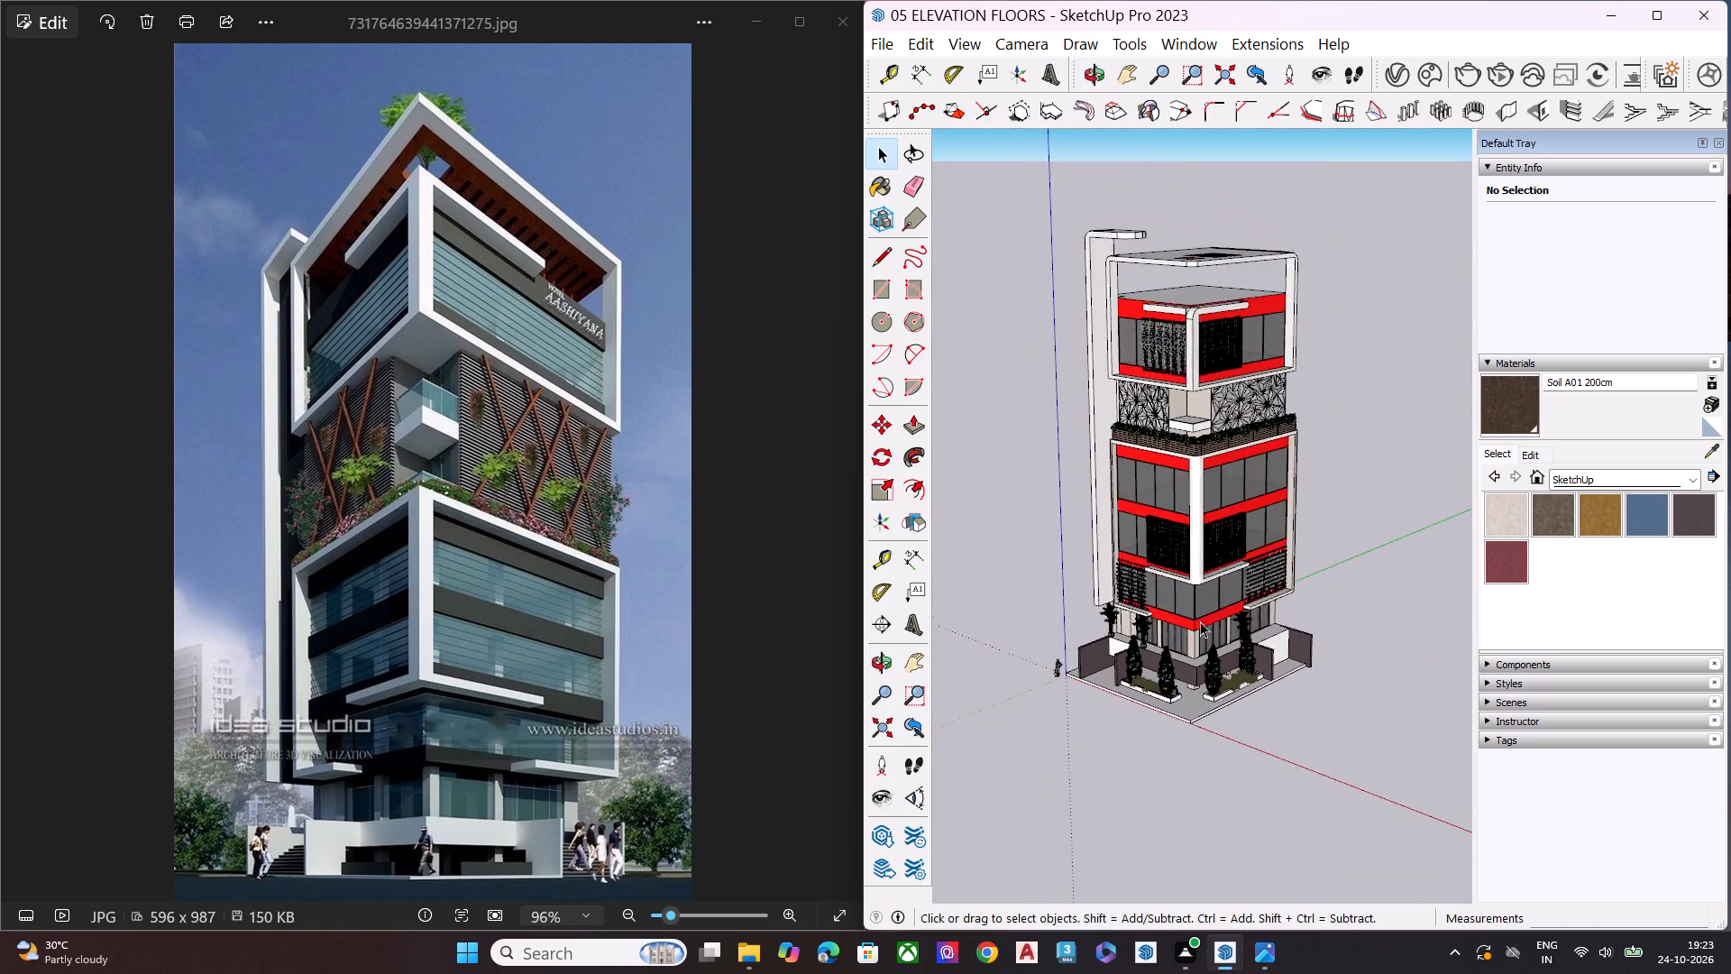
pyautogui.moveTo(1229, 607); pyautogui.dragTo(1198, 333, button='middle')
pyautogui.scroll(6, 1211, 300)
pyautogui.moveTo(1216, 639); pyautogui.dragTo(1145, 624, button='middle')
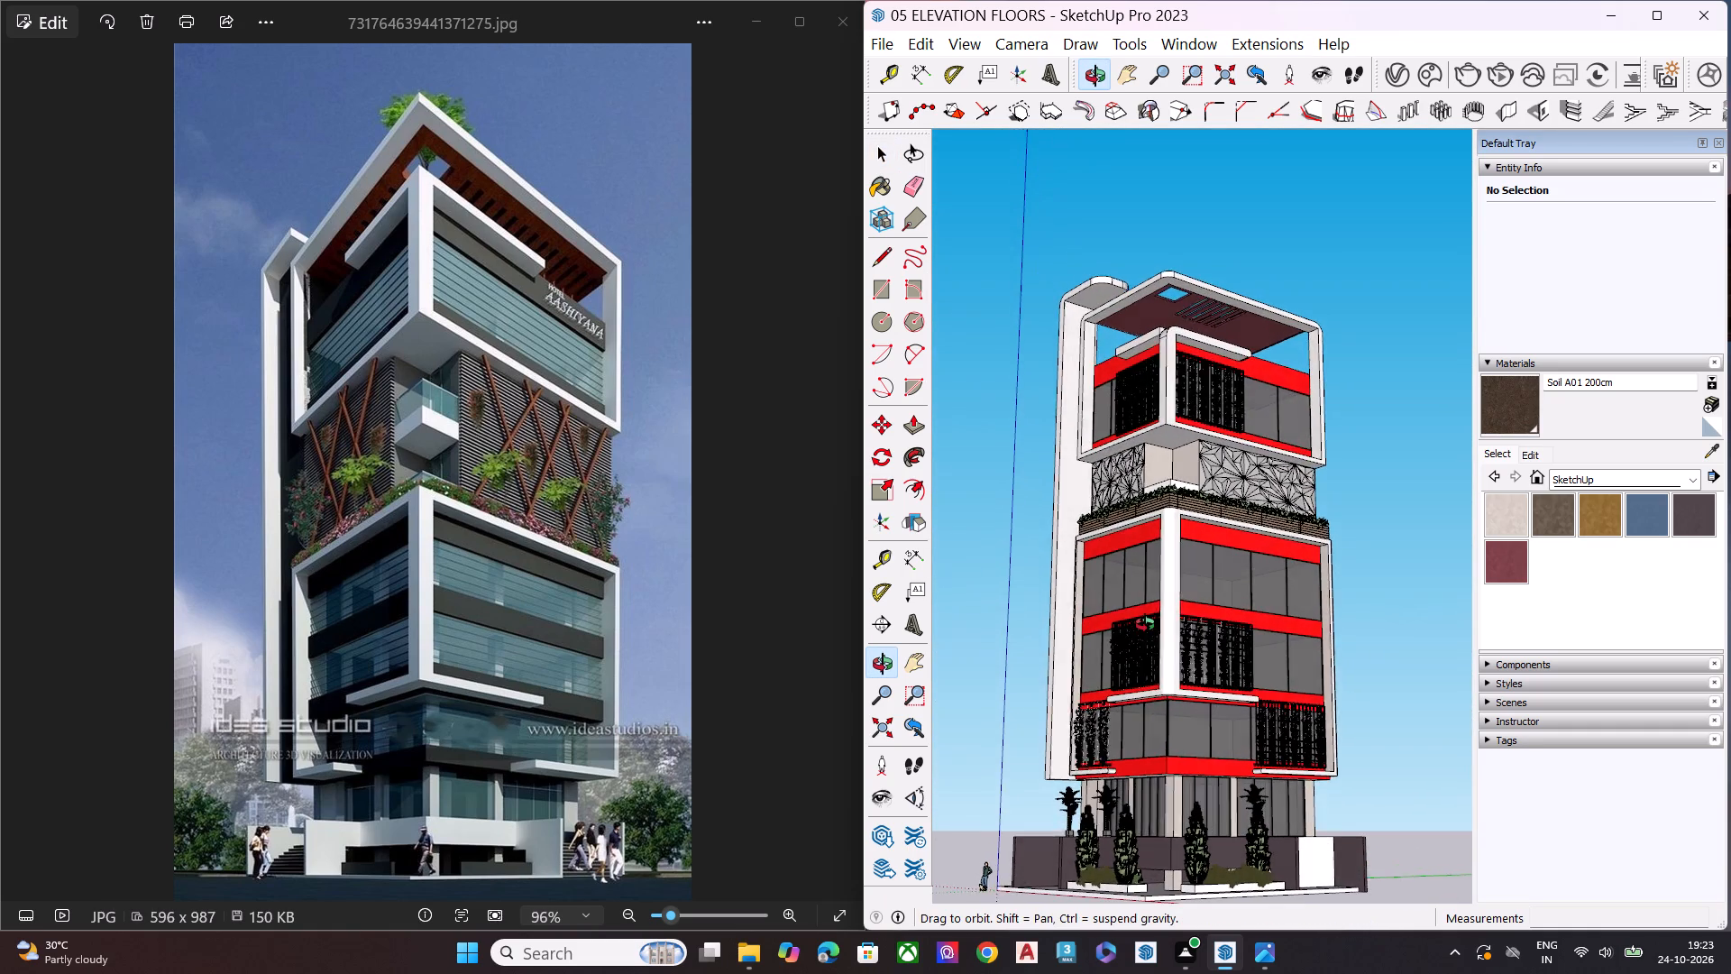
pyautogui.moveTo(1145, 624); pyautogui.dragTo(1029, 607, button='middle')
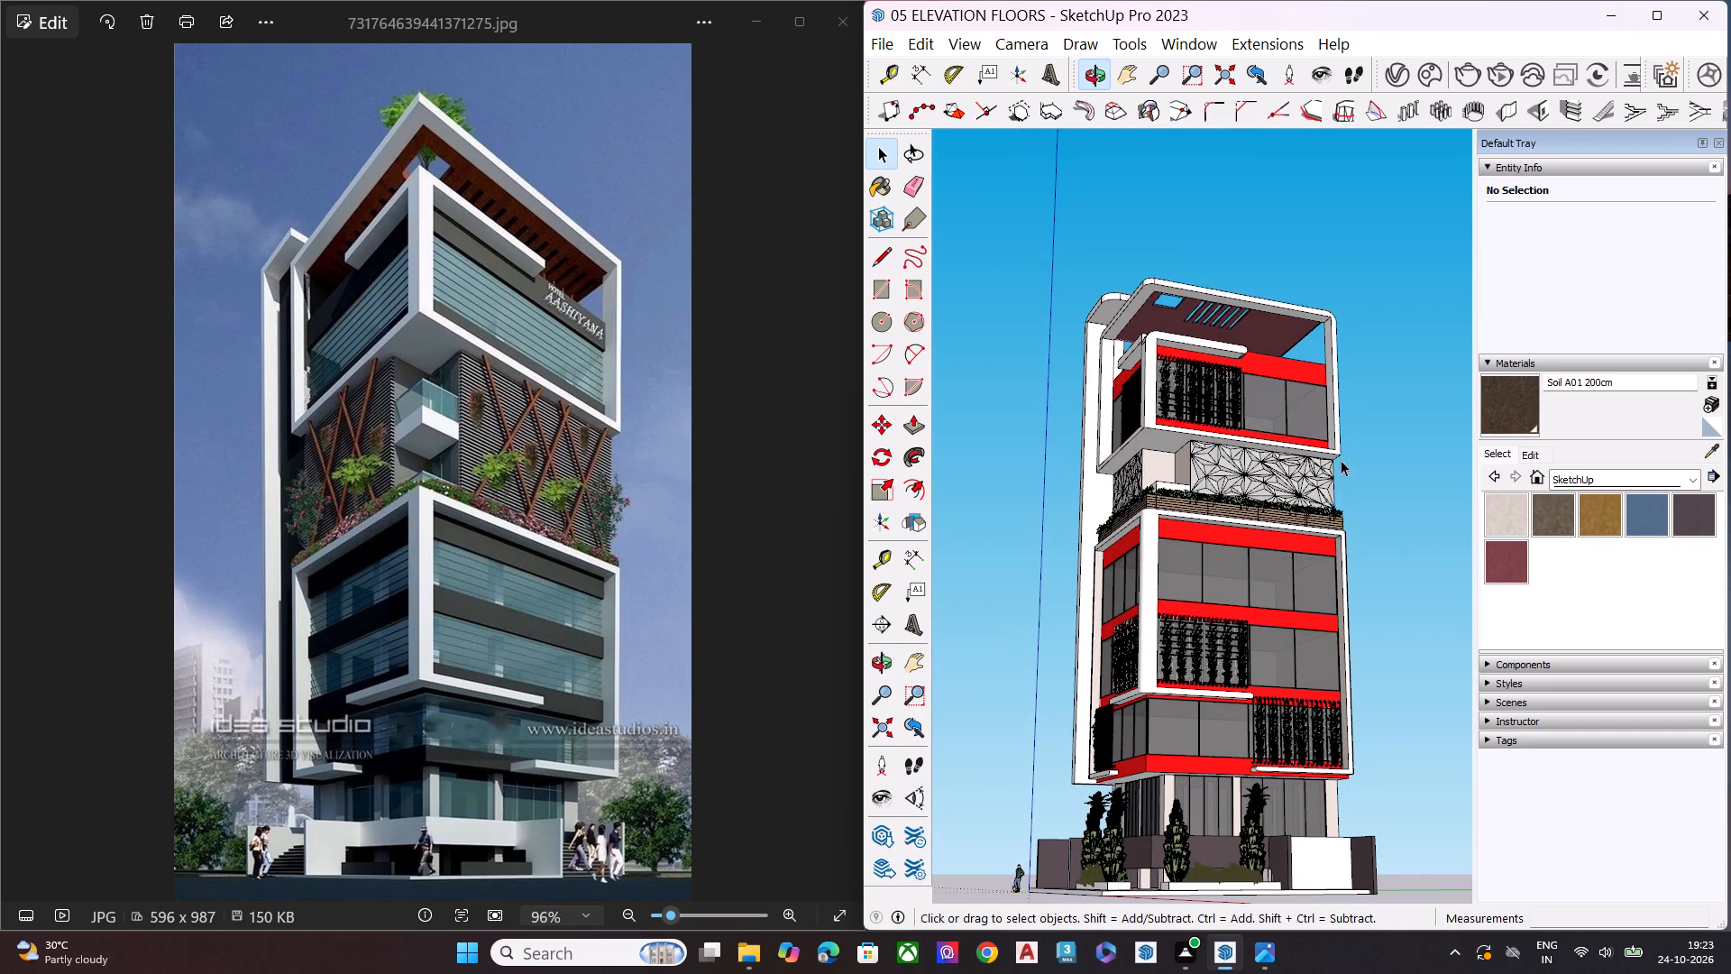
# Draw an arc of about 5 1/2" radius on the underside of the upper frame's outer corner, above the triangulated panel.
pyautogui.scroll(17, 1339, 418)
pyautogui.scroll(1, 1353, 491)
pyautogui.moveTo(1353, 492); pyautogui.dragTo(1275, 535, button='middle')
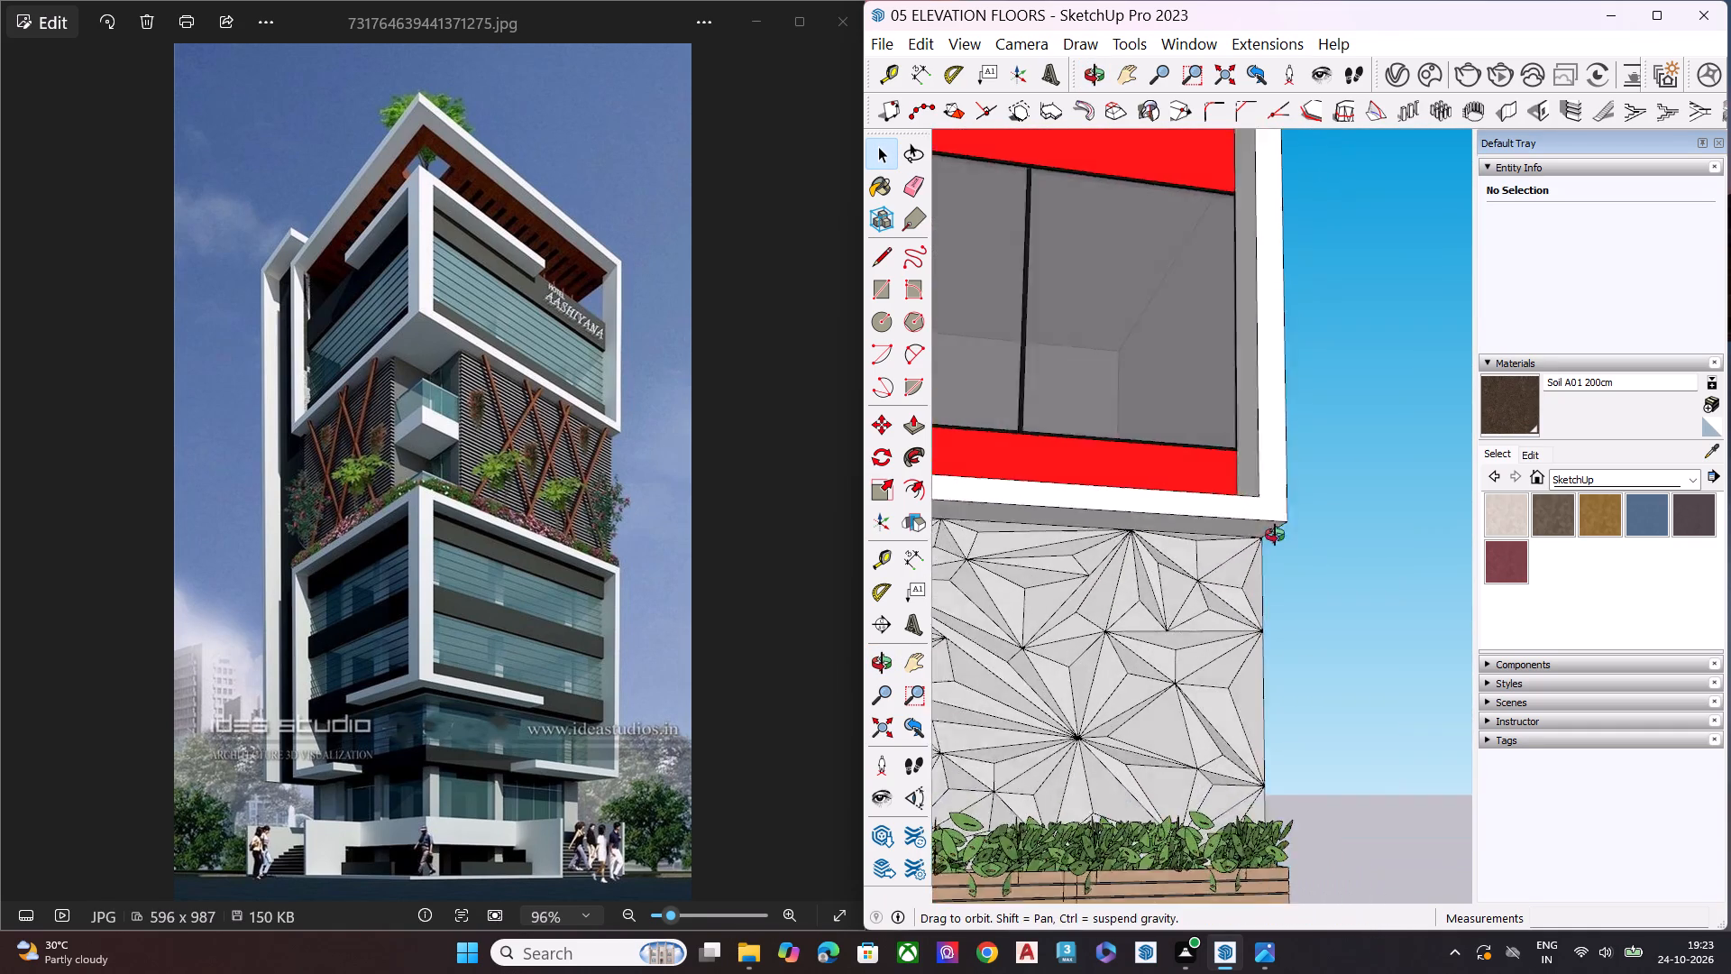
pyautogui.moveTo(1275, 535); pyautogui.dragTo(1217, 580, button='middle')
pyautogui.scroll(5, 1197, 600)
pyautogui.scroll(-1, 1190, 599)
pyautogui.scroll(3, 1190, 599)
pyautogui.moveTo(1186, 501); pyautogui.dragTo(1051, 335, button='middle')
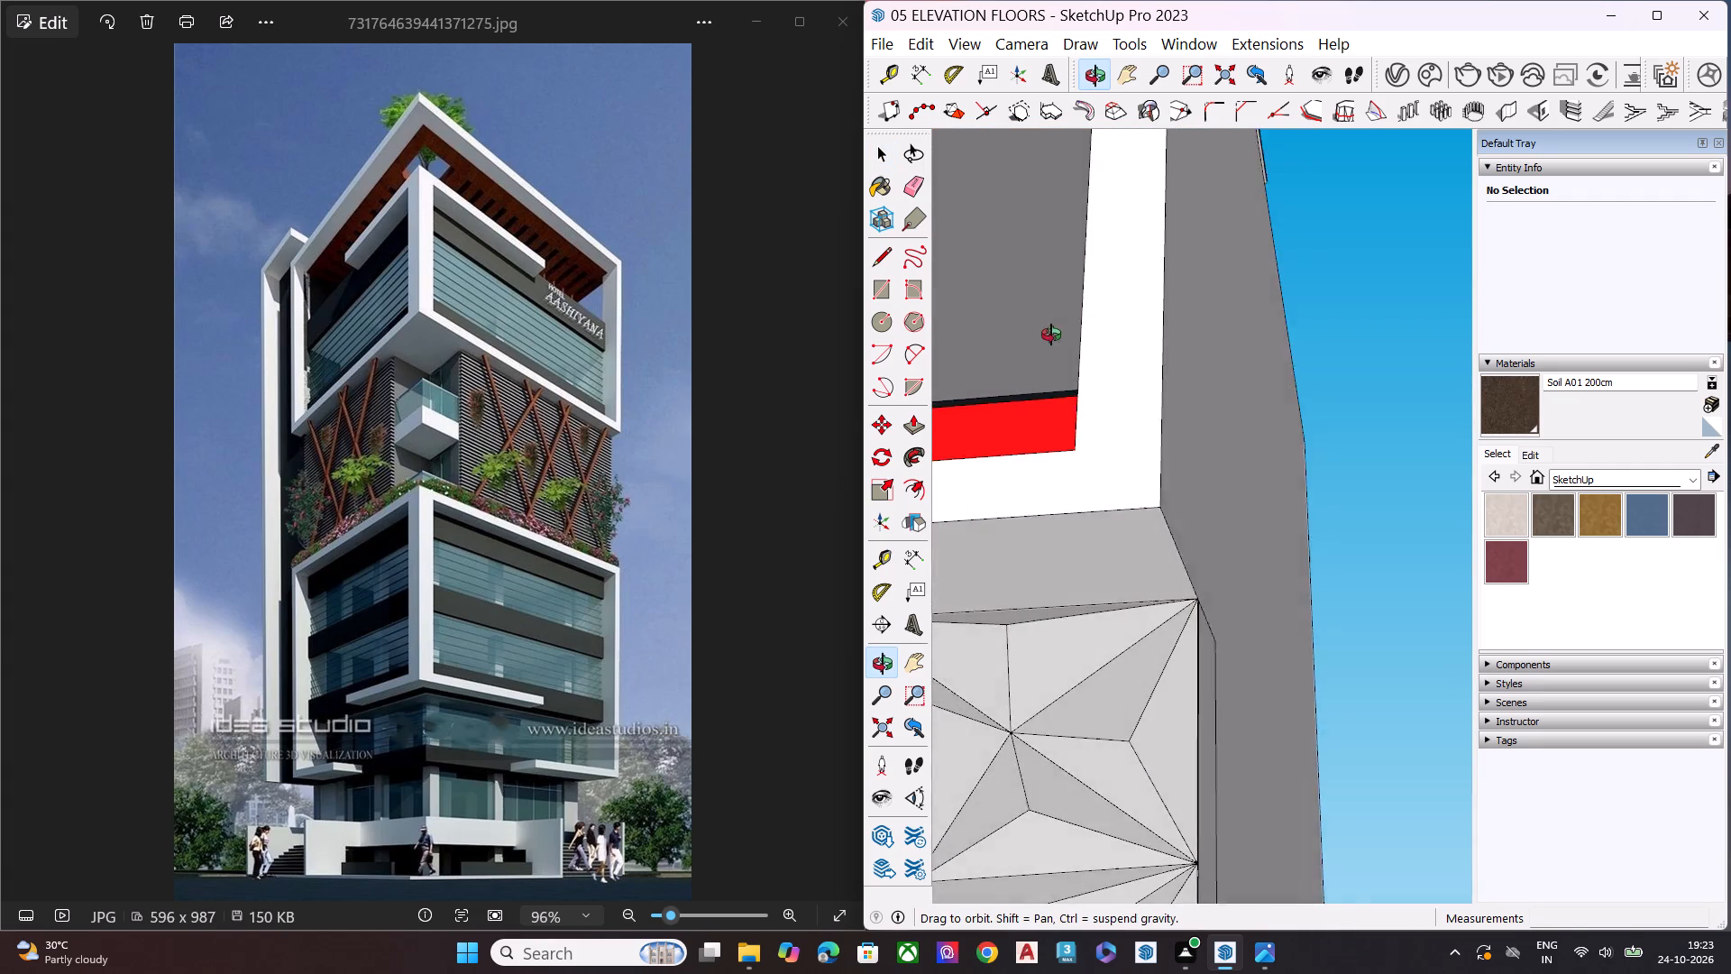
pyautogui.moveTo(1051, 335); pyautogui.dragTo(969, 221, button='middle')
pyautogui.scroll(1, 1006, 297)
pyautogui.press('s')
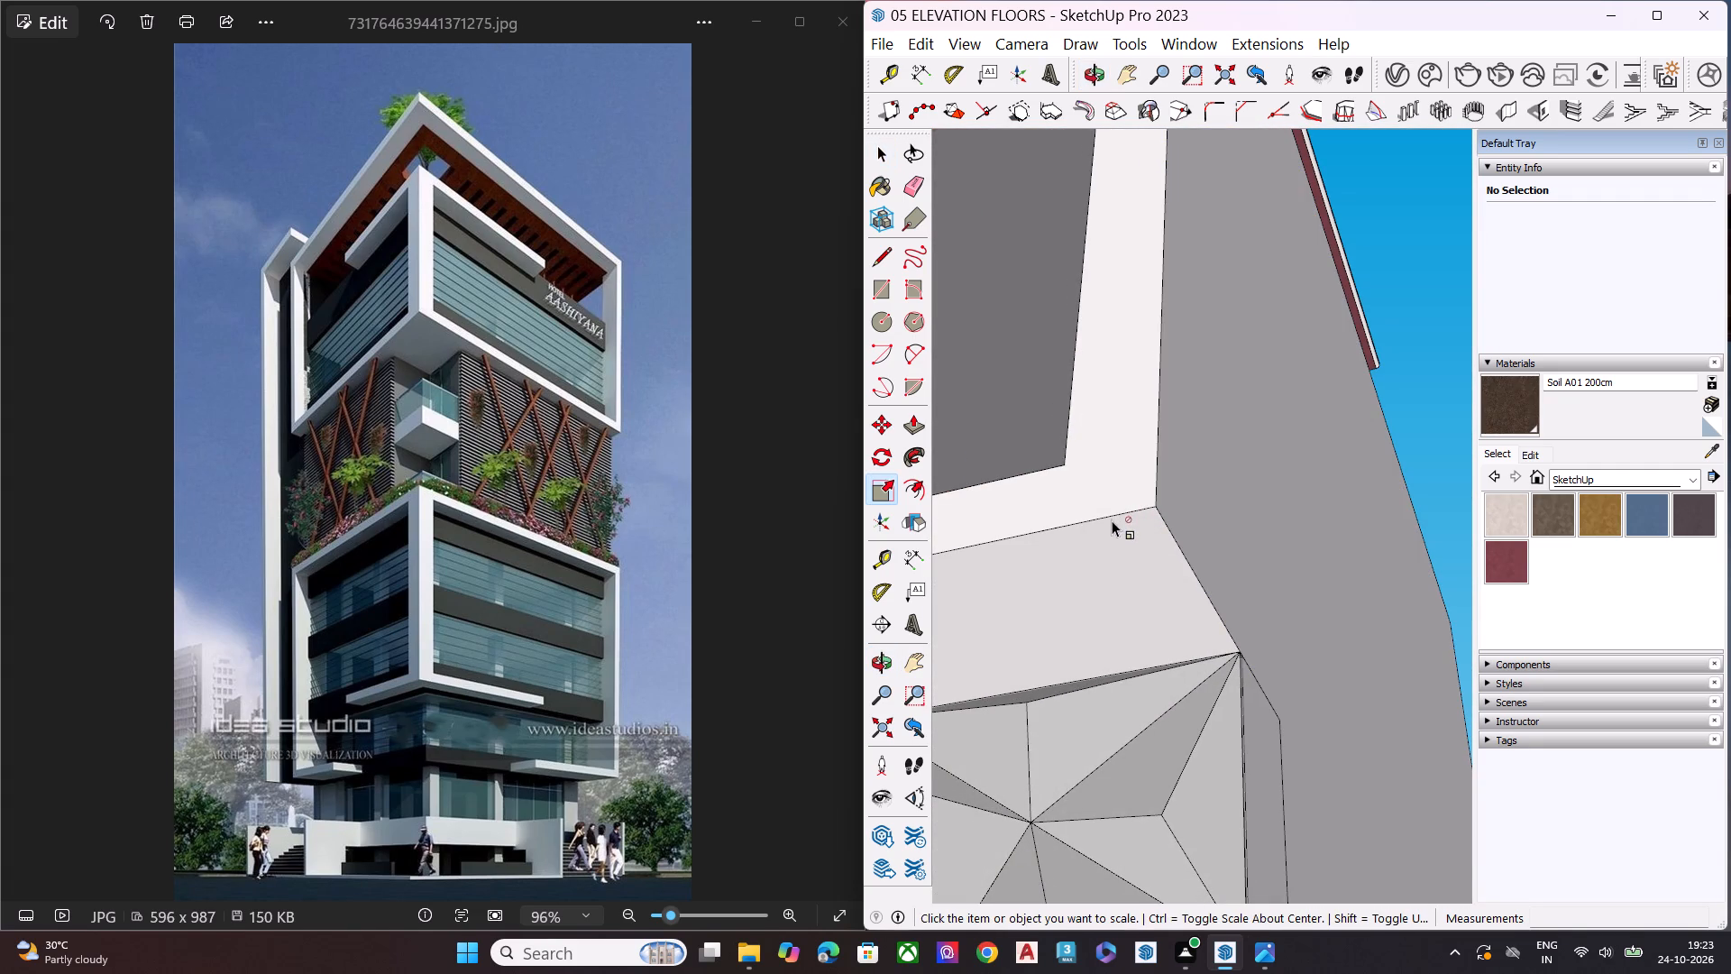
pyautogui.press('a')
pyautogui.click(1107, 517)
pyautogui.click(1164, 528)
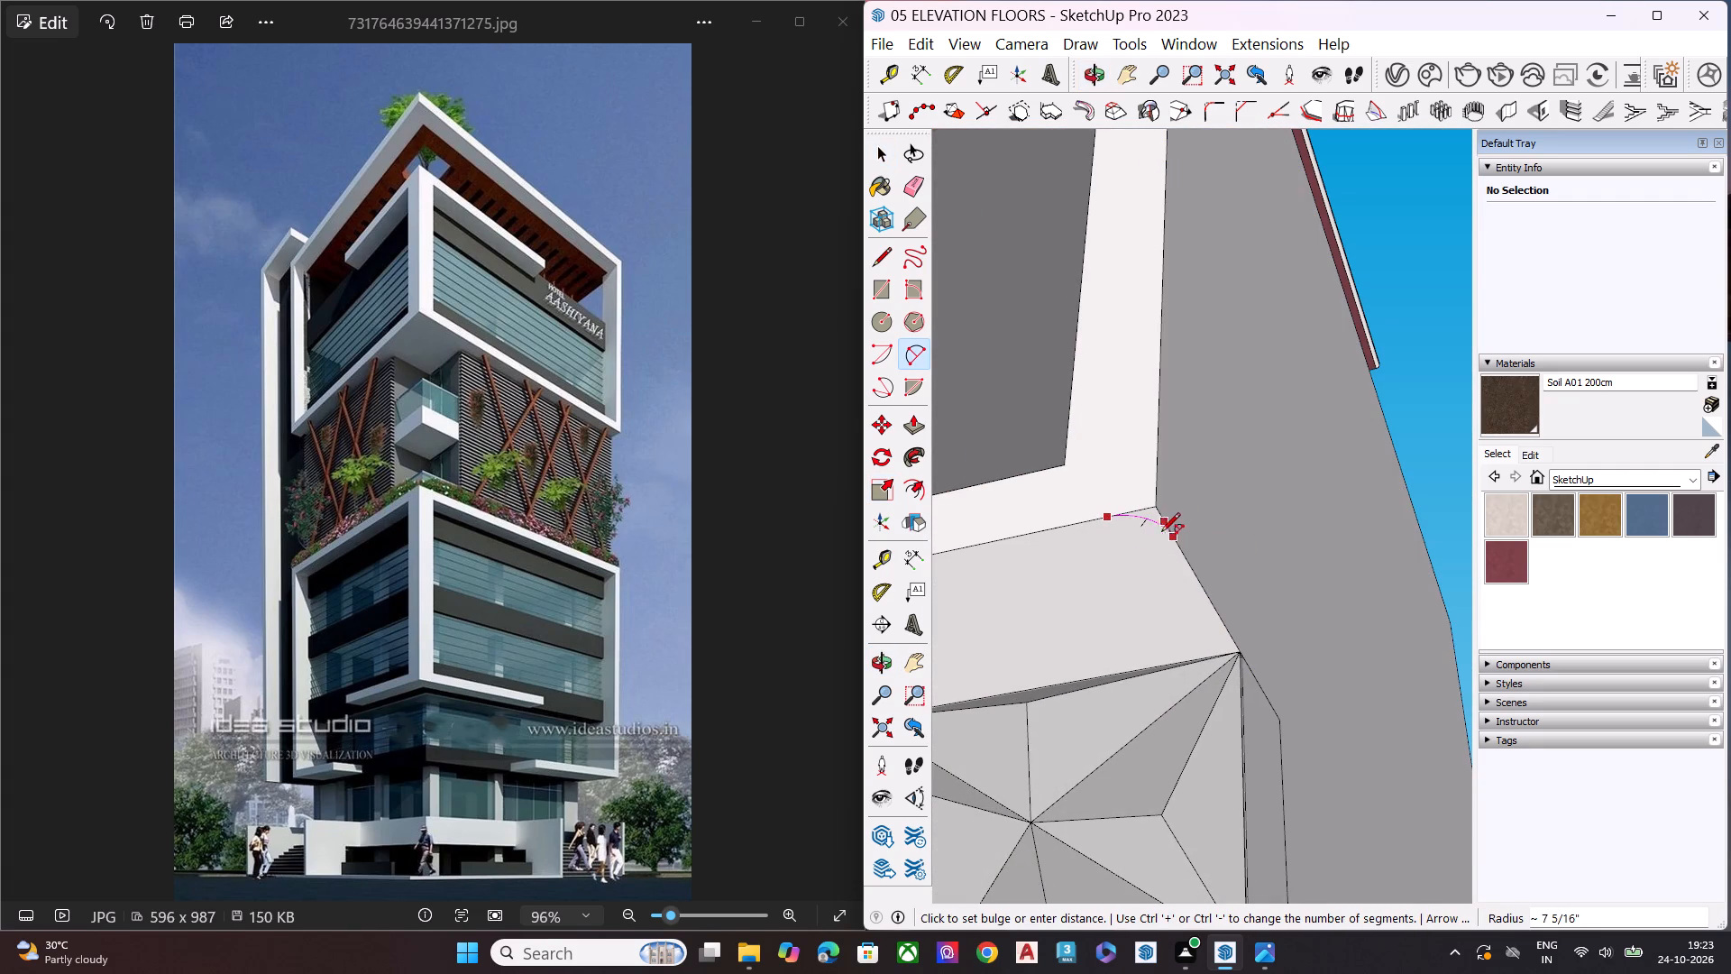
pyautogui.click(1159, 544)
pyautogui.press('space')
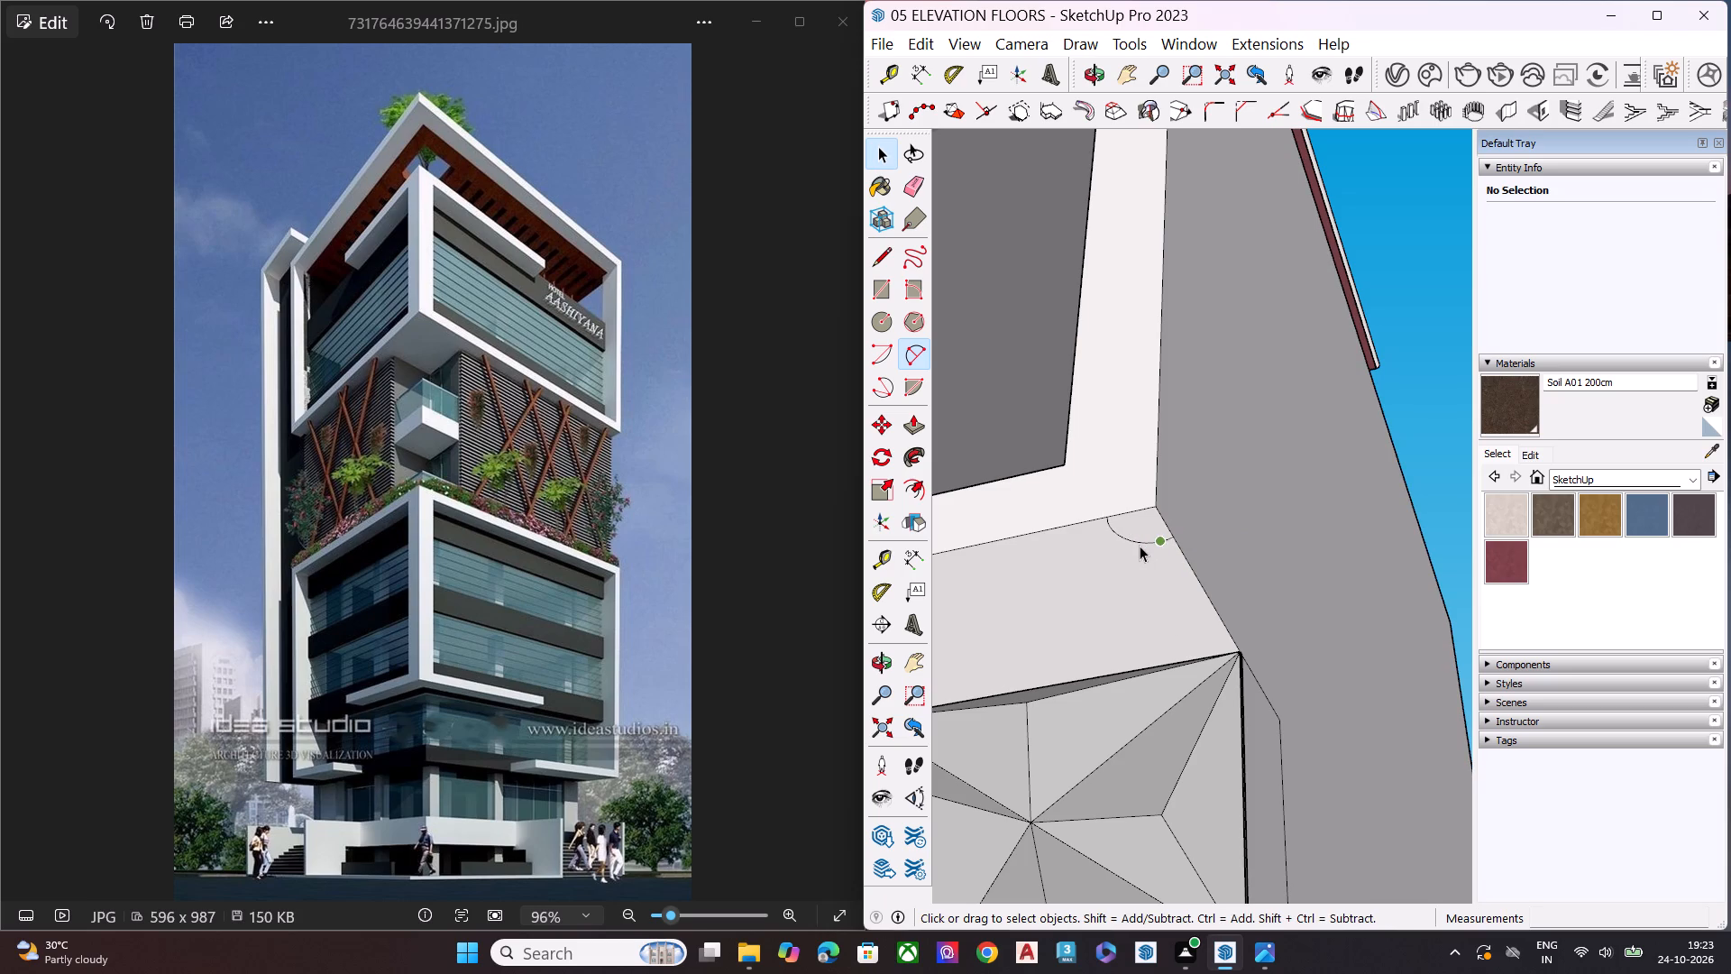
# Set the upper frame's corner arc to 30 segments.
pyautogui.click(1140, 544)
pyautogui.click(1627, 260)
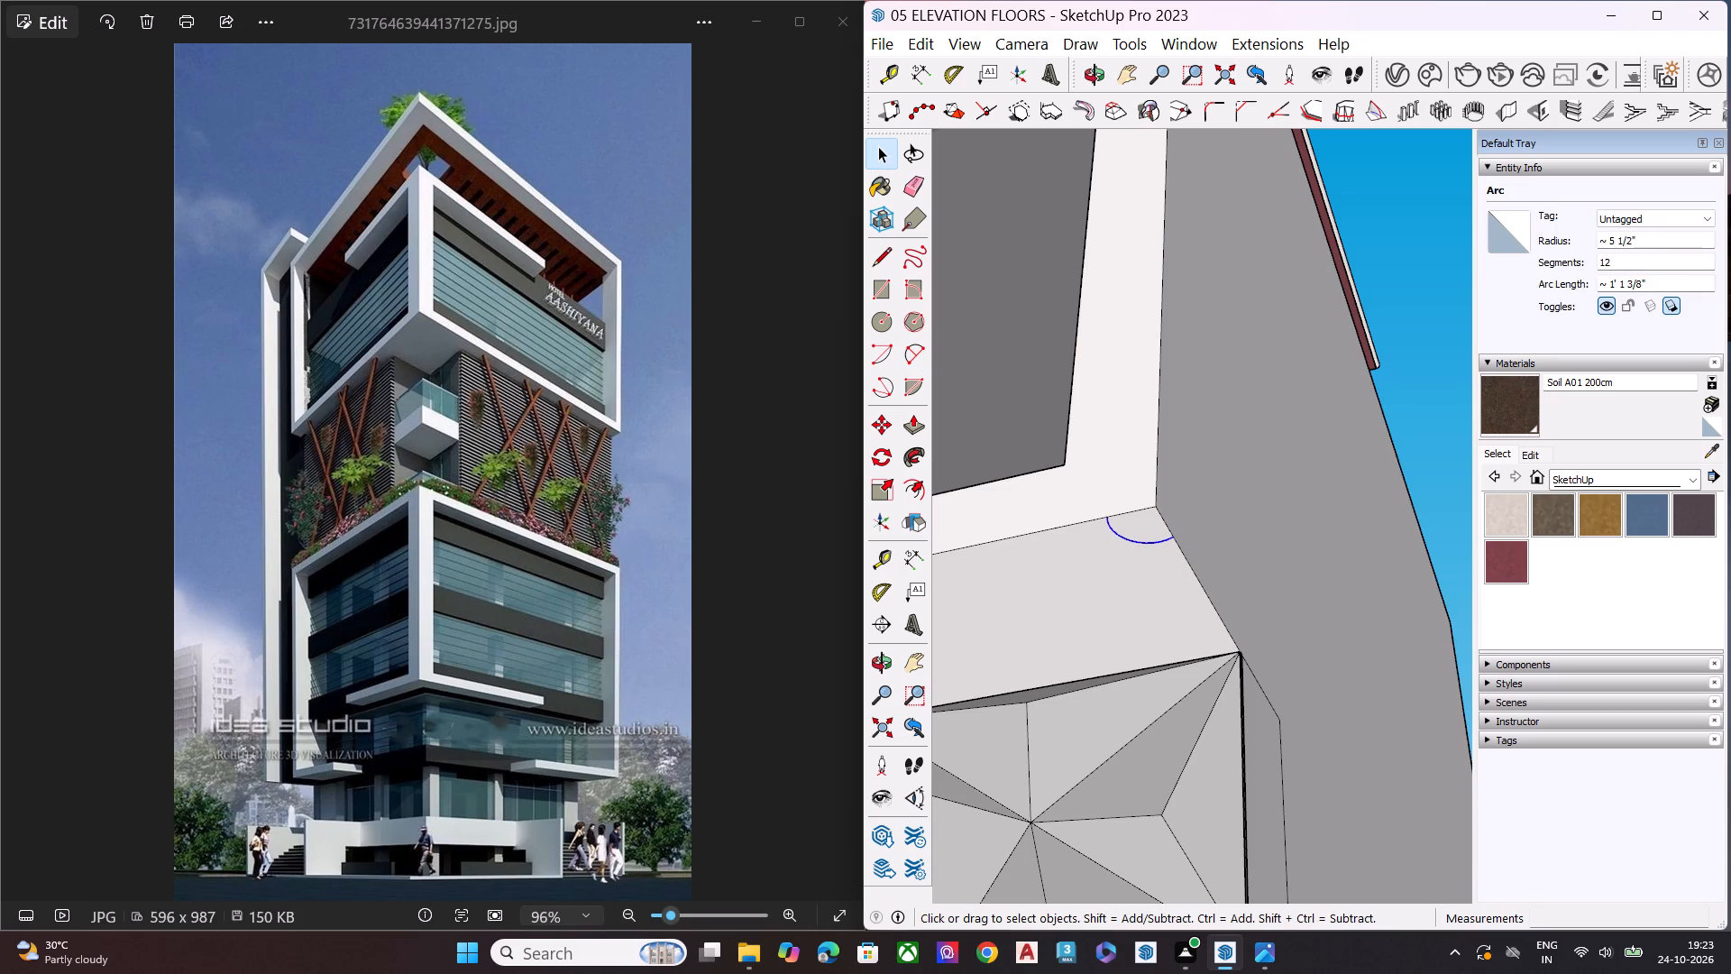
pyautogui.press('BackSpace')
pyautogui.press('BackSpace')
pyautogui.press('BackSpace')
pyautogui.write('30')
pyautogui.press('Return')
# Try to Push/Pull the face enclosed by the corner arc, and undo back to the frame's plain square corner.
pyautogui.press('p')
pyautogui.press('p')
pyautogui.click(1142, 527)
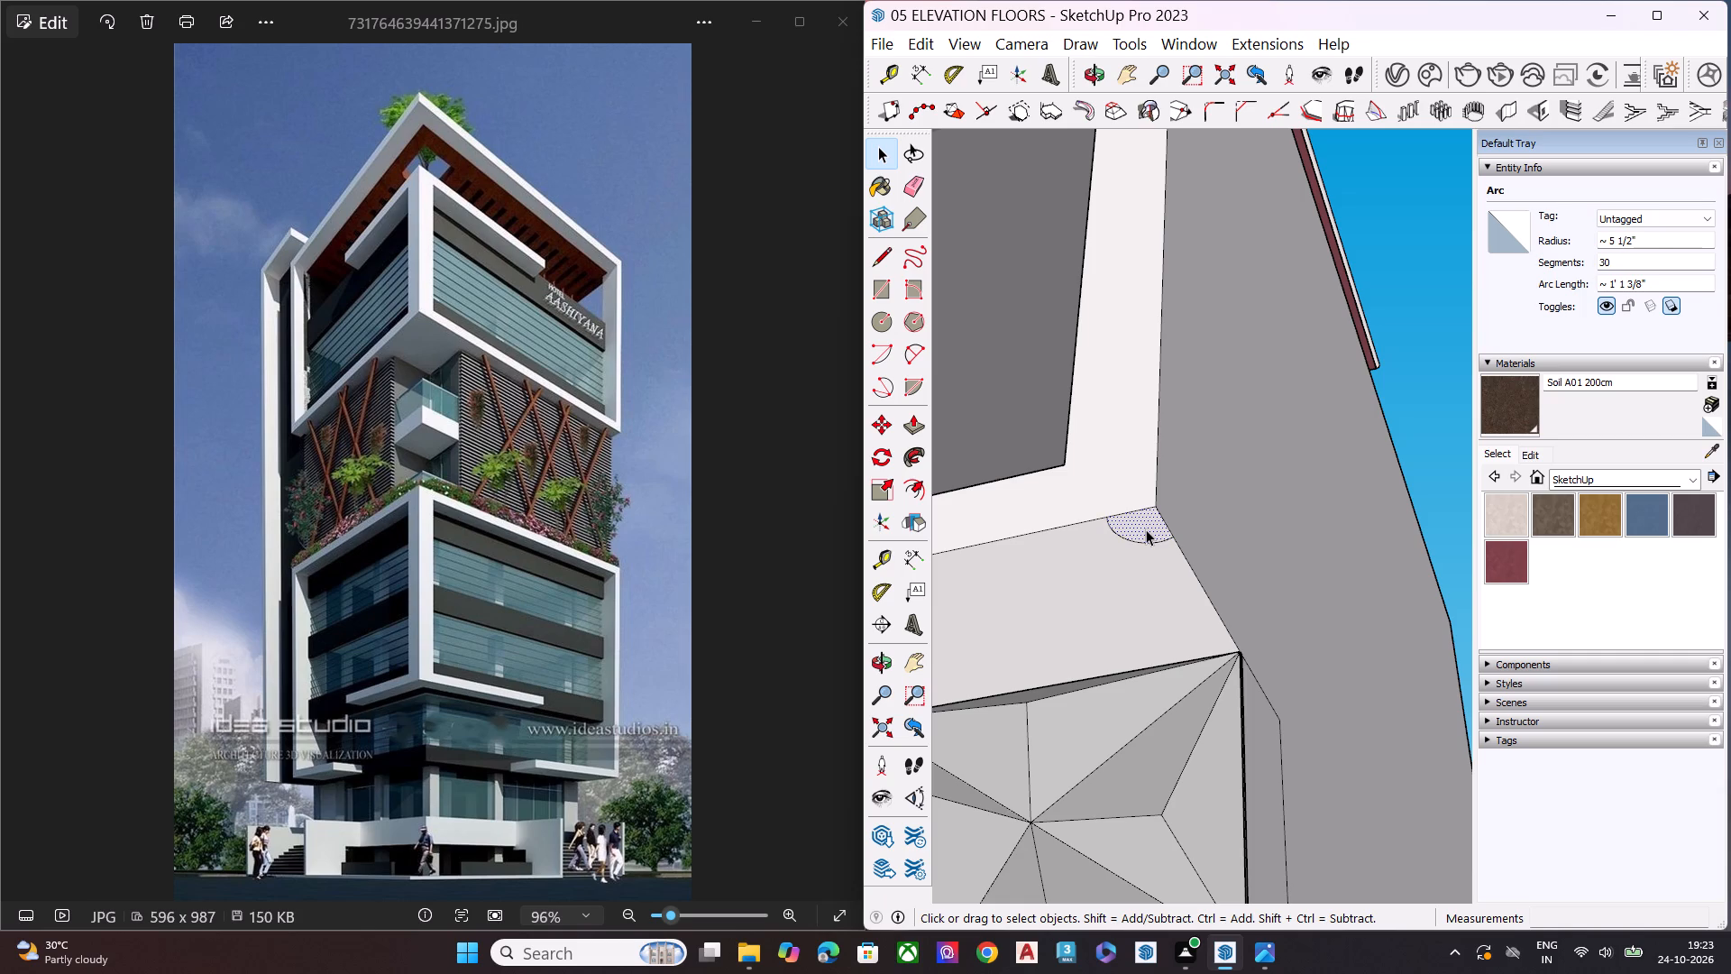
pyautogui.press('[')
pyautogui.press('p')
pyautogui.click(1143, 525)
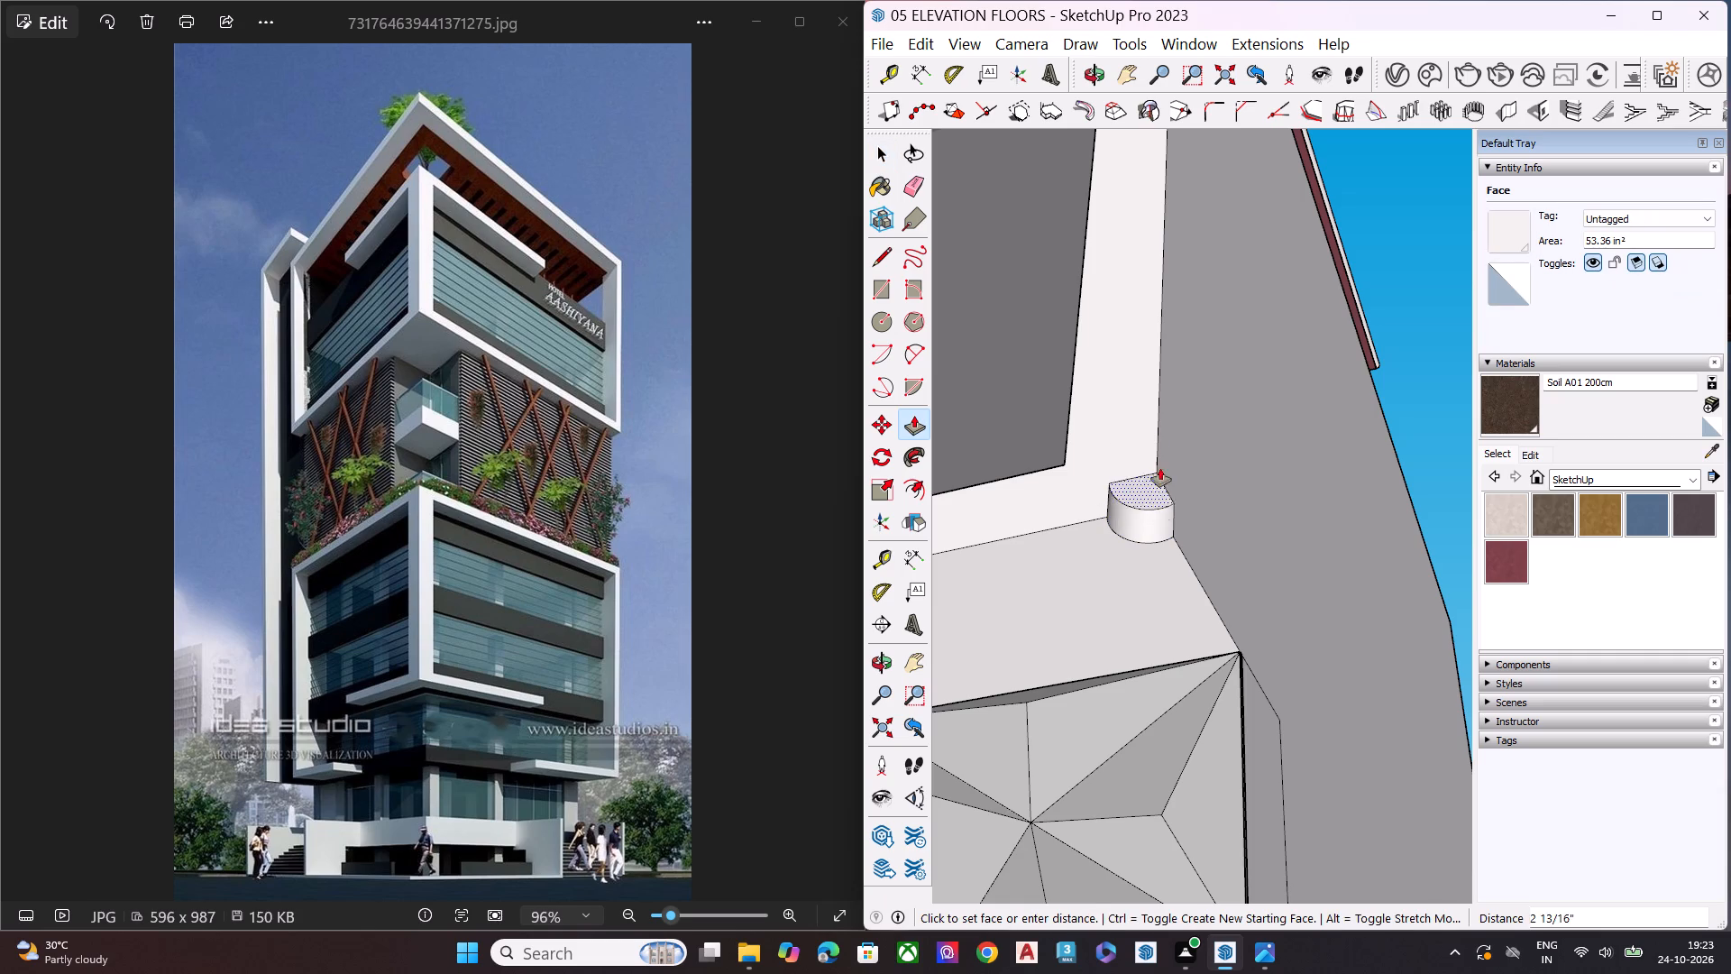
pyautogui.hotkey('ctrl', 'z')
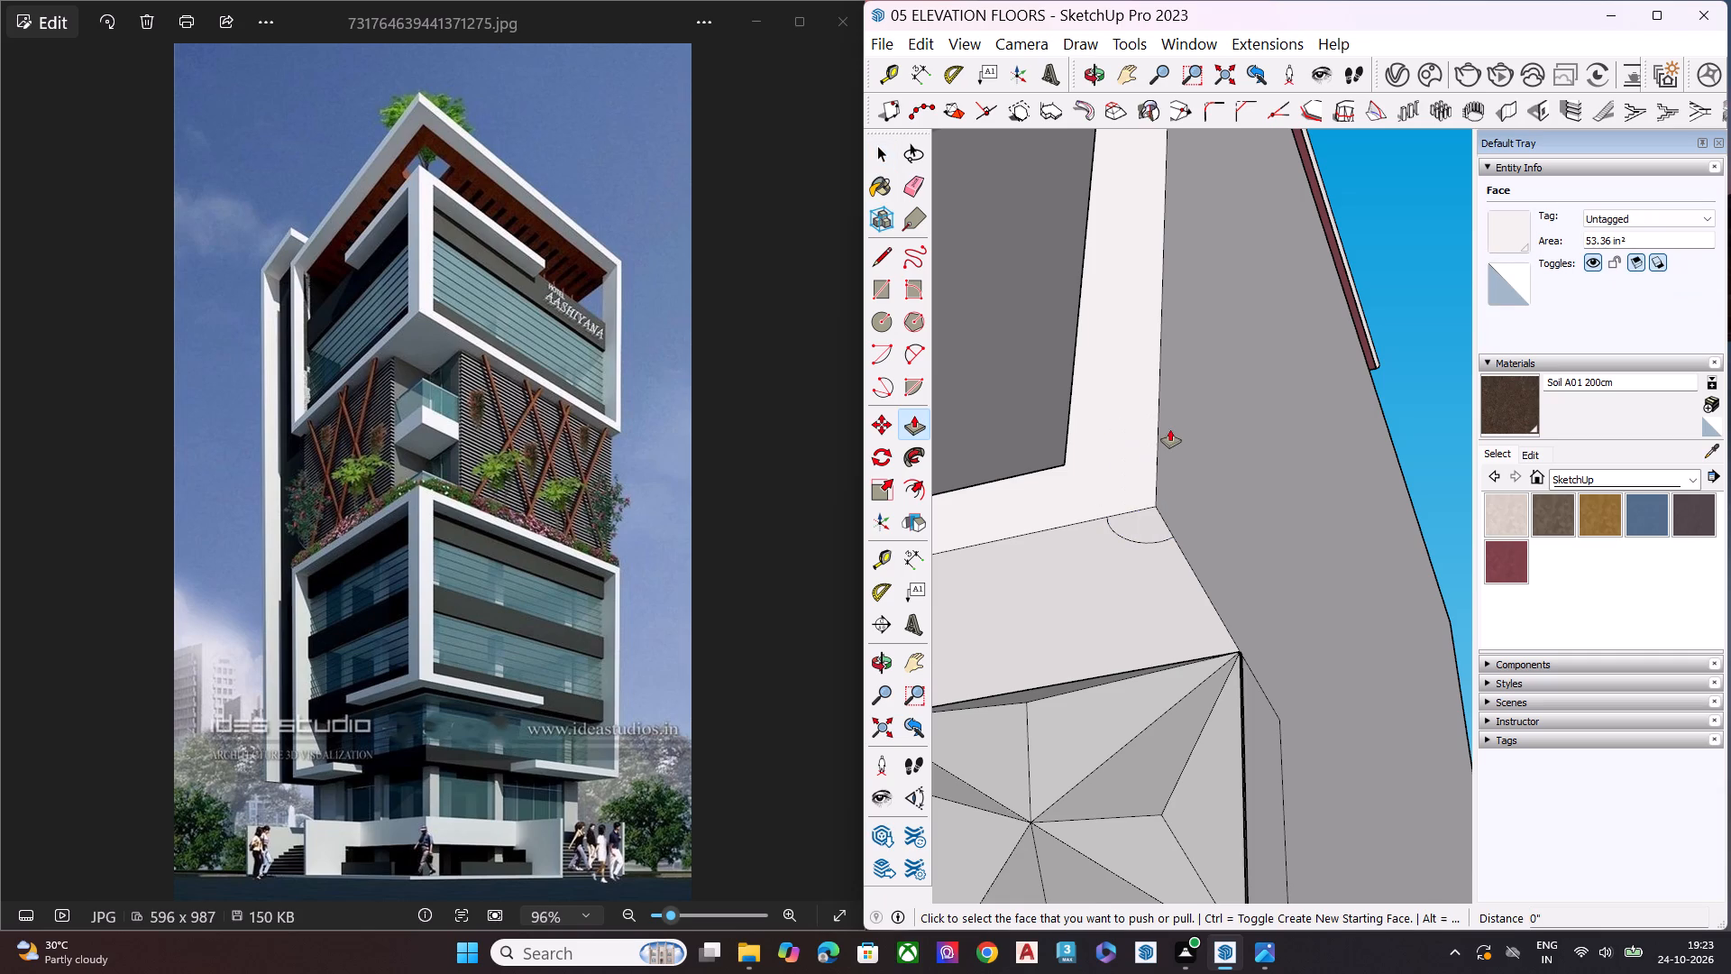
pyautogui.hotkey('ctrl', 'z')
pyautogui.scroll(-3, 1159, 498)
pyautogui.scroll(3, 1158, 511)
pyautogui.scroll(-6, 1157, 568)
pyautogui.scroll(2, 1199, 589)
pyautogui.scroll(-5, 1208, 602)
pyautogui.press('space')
# Draw a tangent arc of about 9 1/4" radius across the outer corner of the upper frame's underside.
pyautogui.moveTo(1169, 439); pyautogui.dragTo(1201, 688, button='middle')
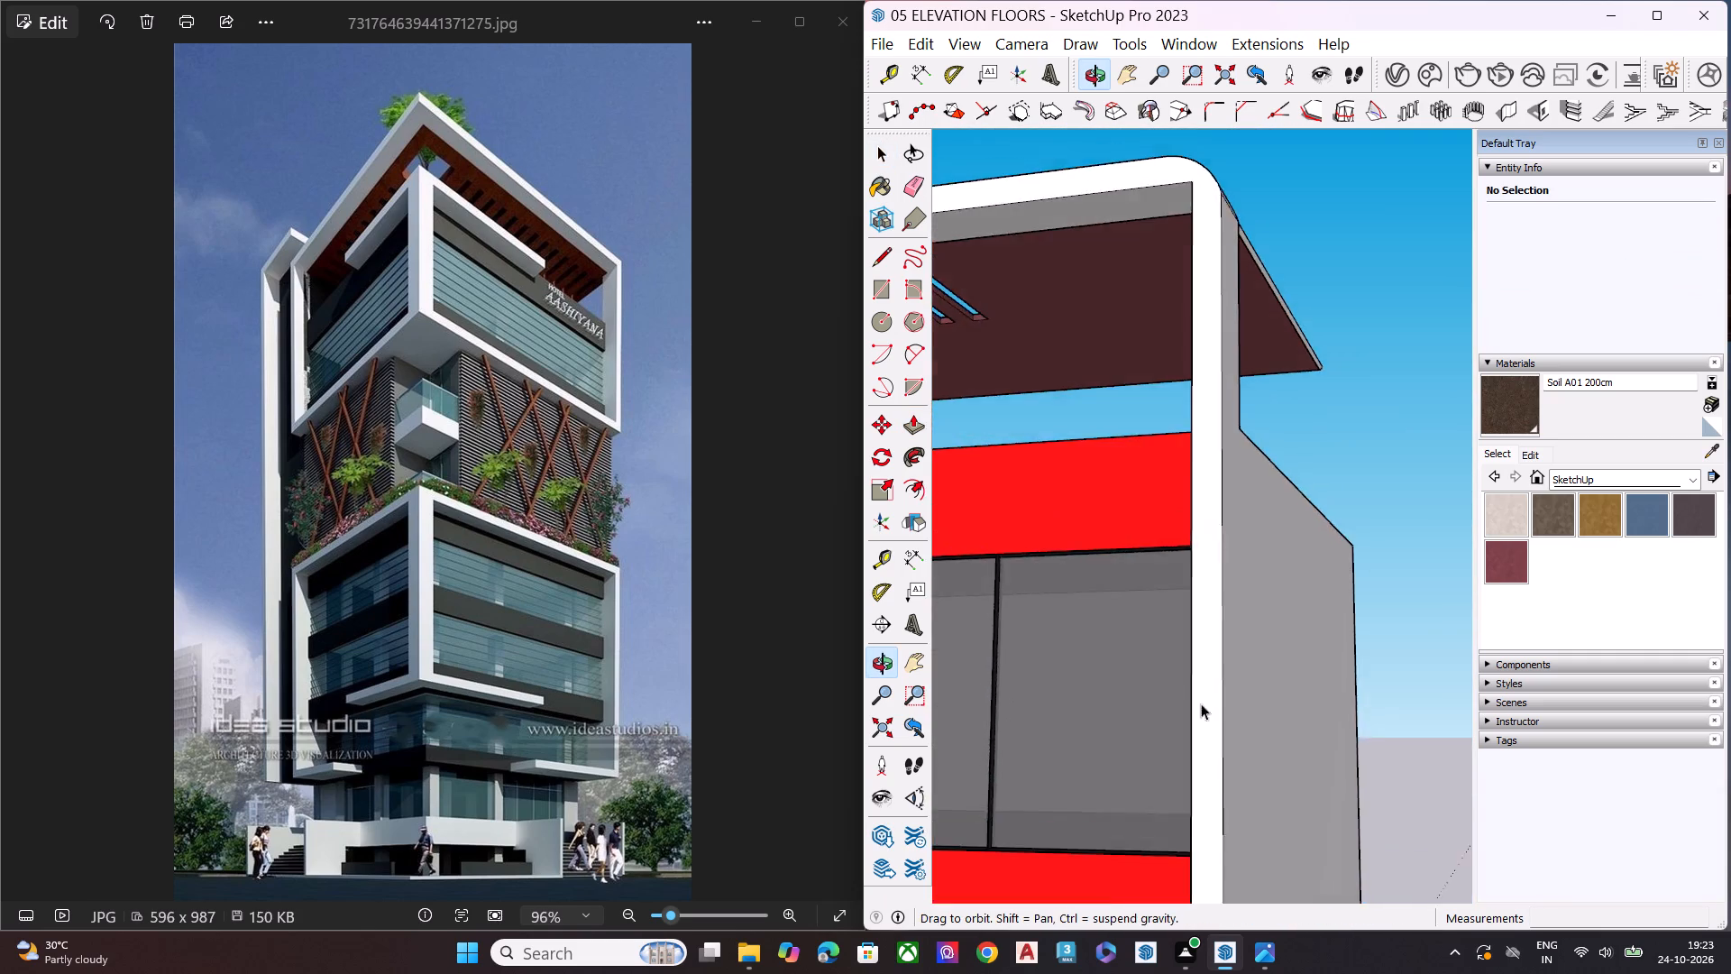
pyautogui.scroll(-6, 1171, 583)
pyautogui.moveTo(1198, 463); pyautogui.dragTo(1230, 683, button='middle')
pyautogui.scroll(-1, 1198, 464)
pyautogui.scroll(8, 1215, 804)
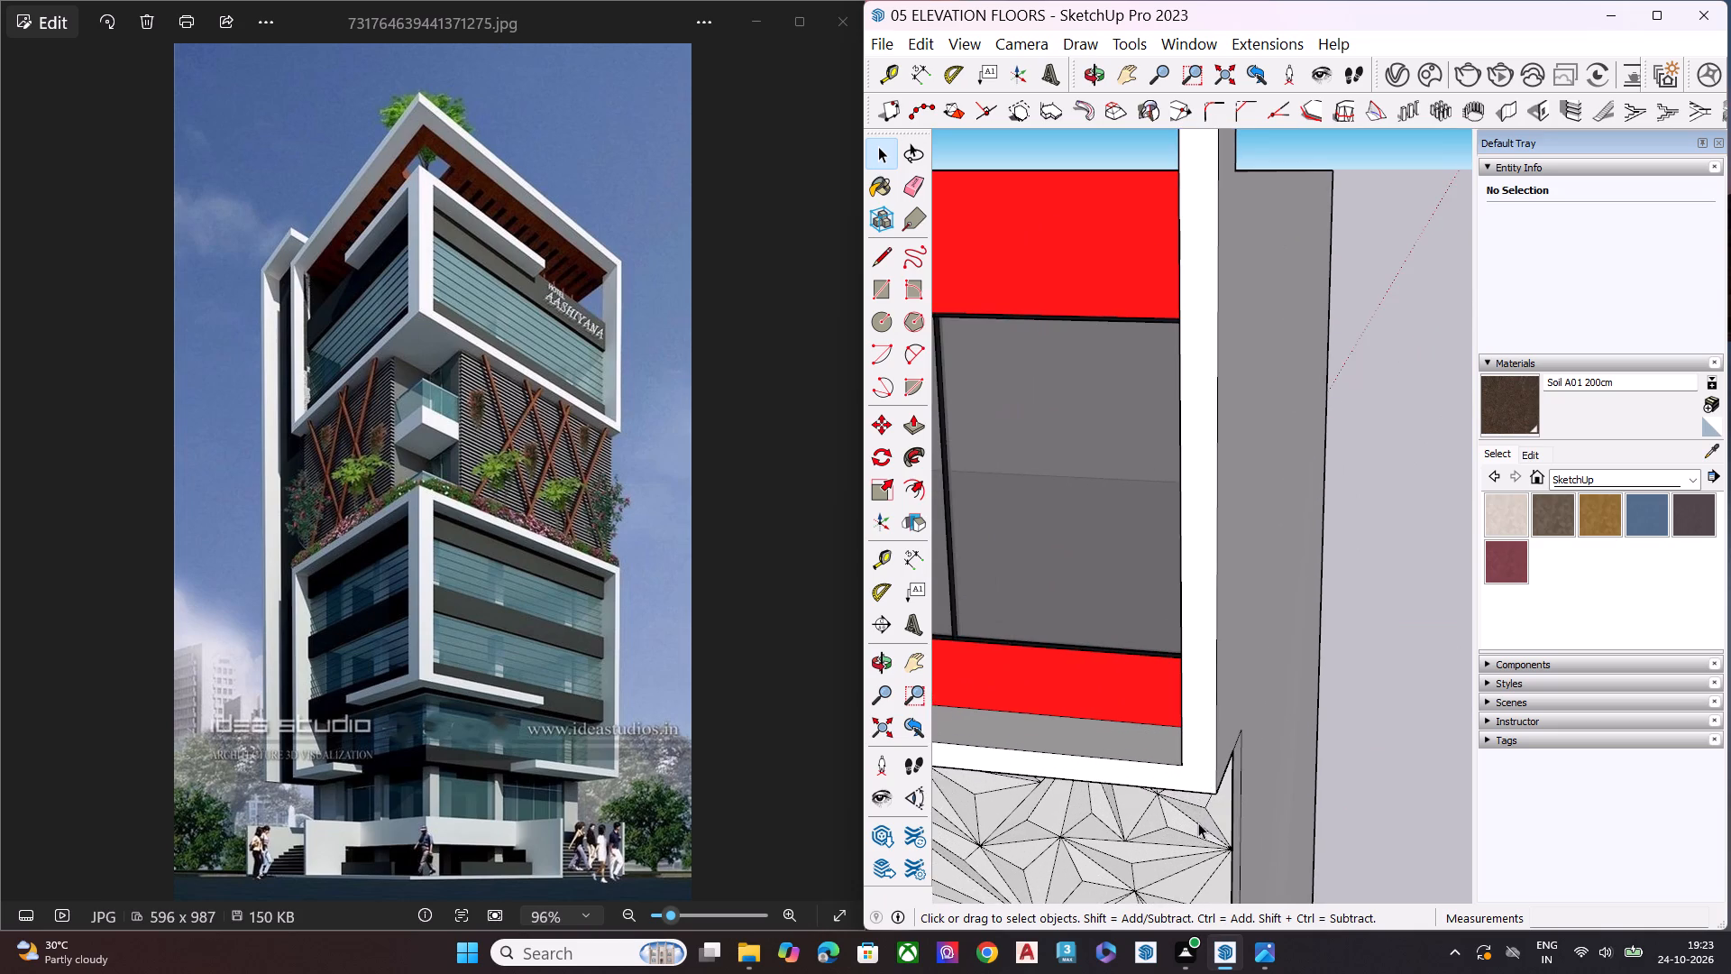
pyautogui.moveTo(1203, 807); pyautogui.dragTo(1081, 273, button='middle')
pyautogui.scroll(9, 1099, 337)
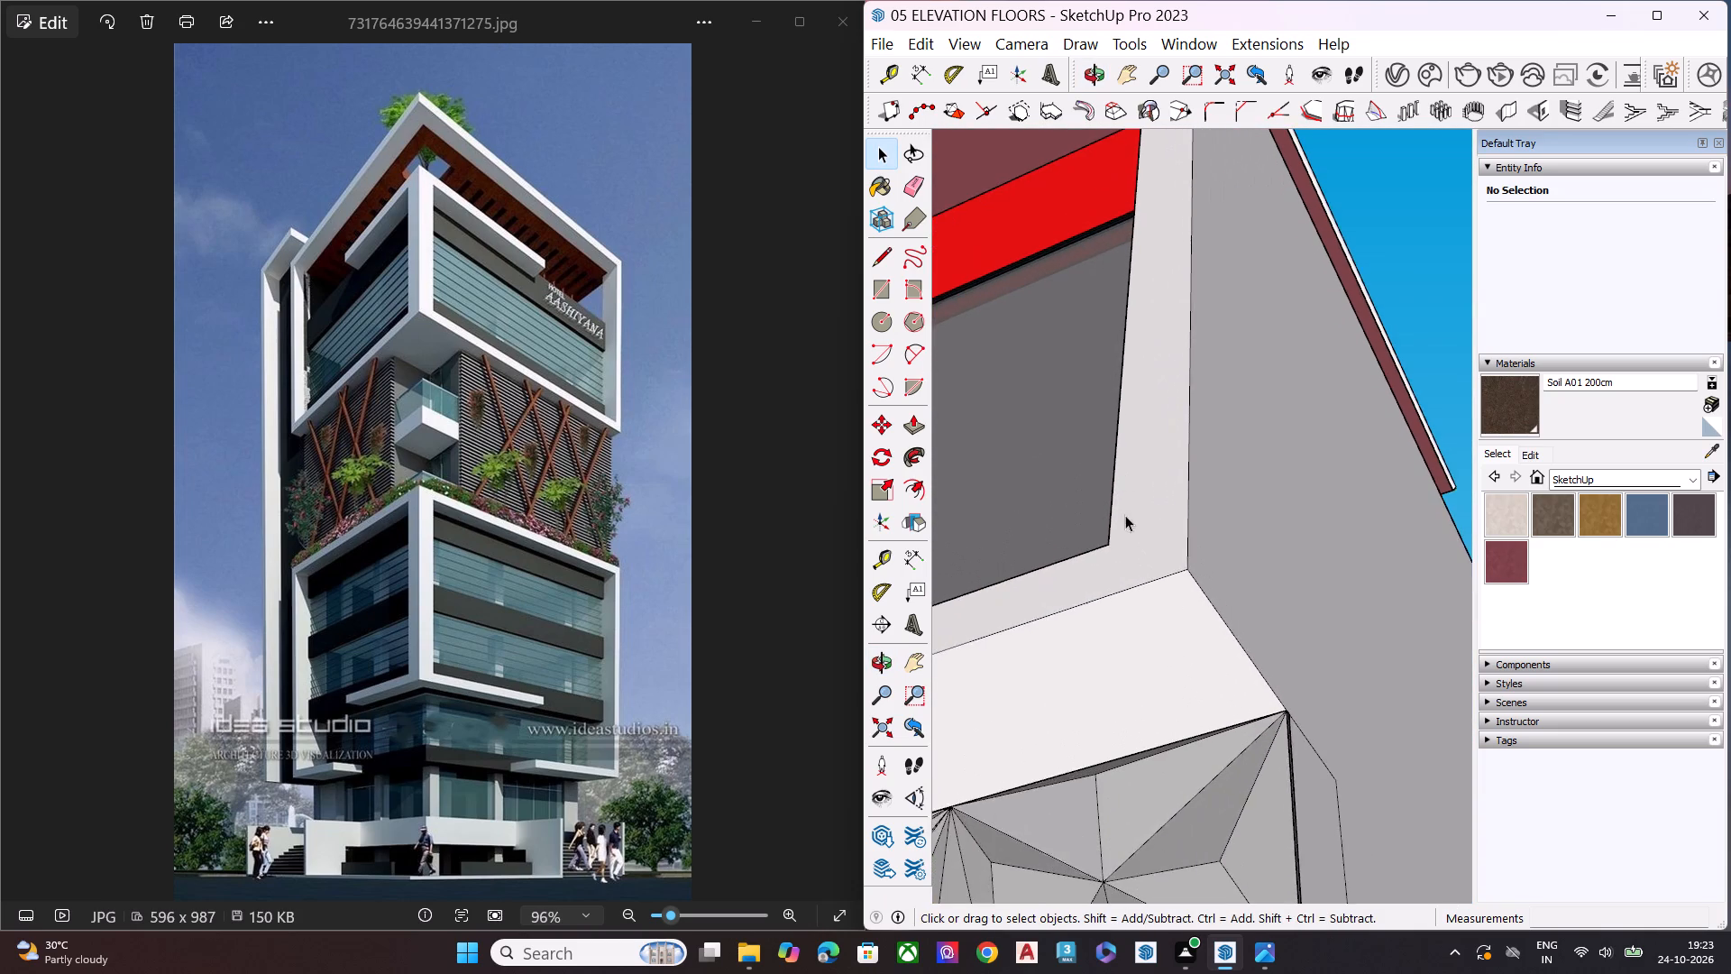
pyautogui.press('a')
pyautogui.click(1137, 604)
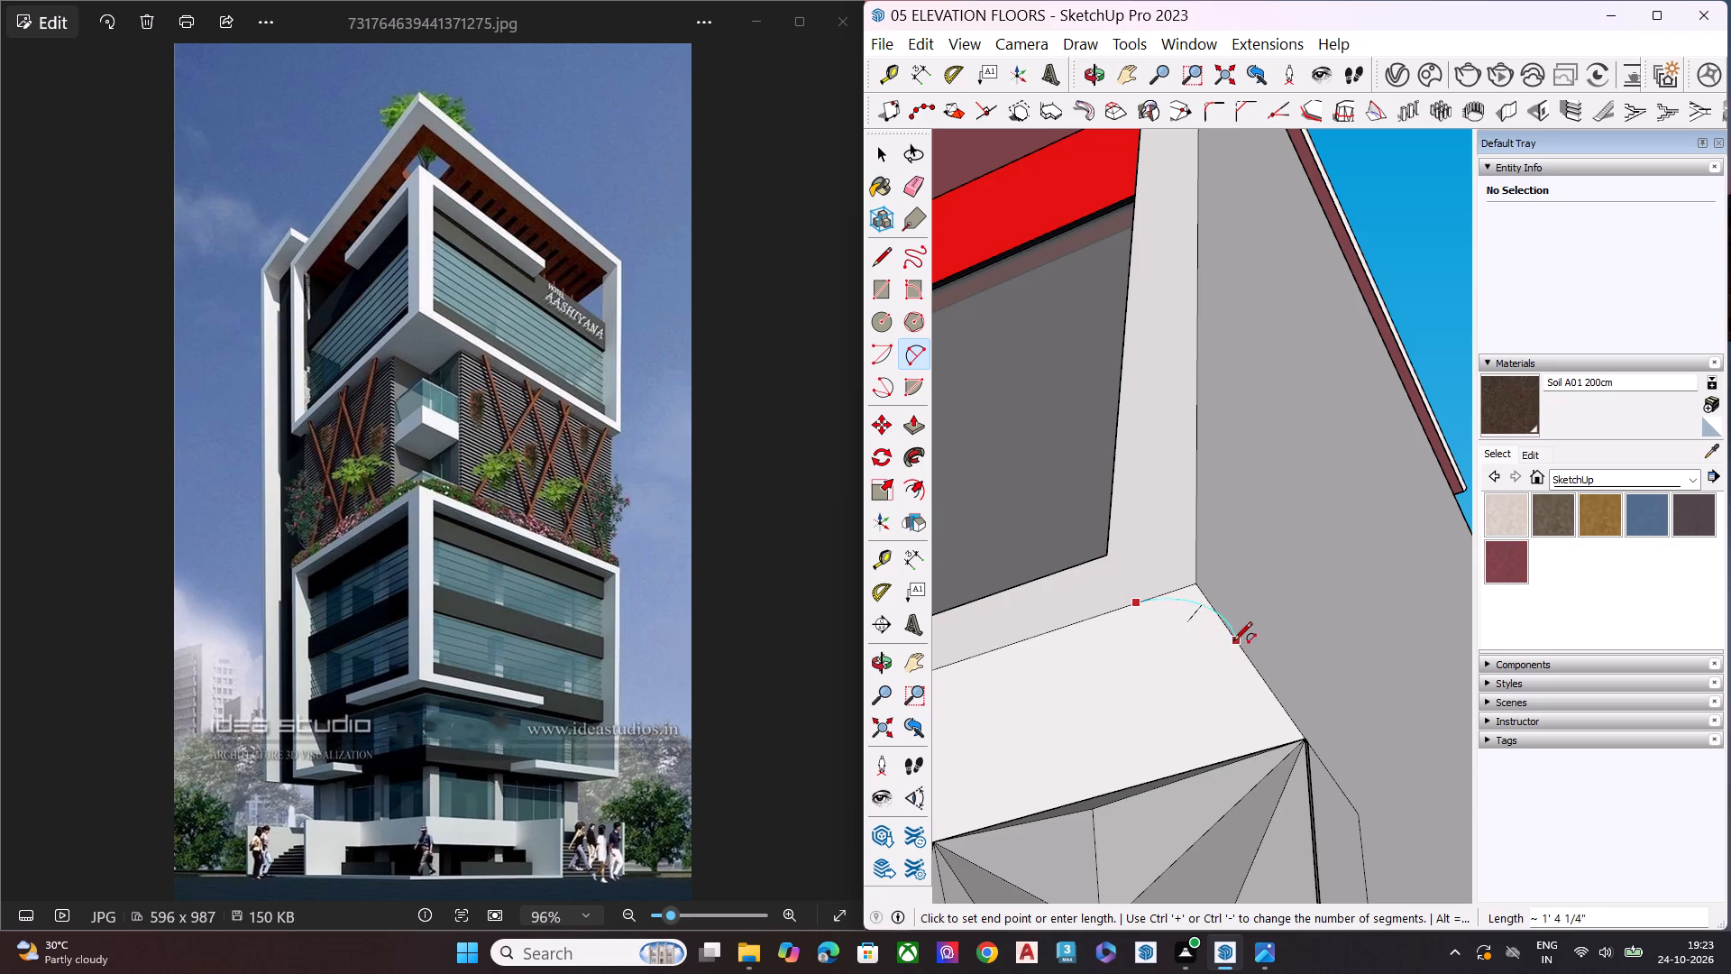
pyautogui.scroll(5, 1207, 626)
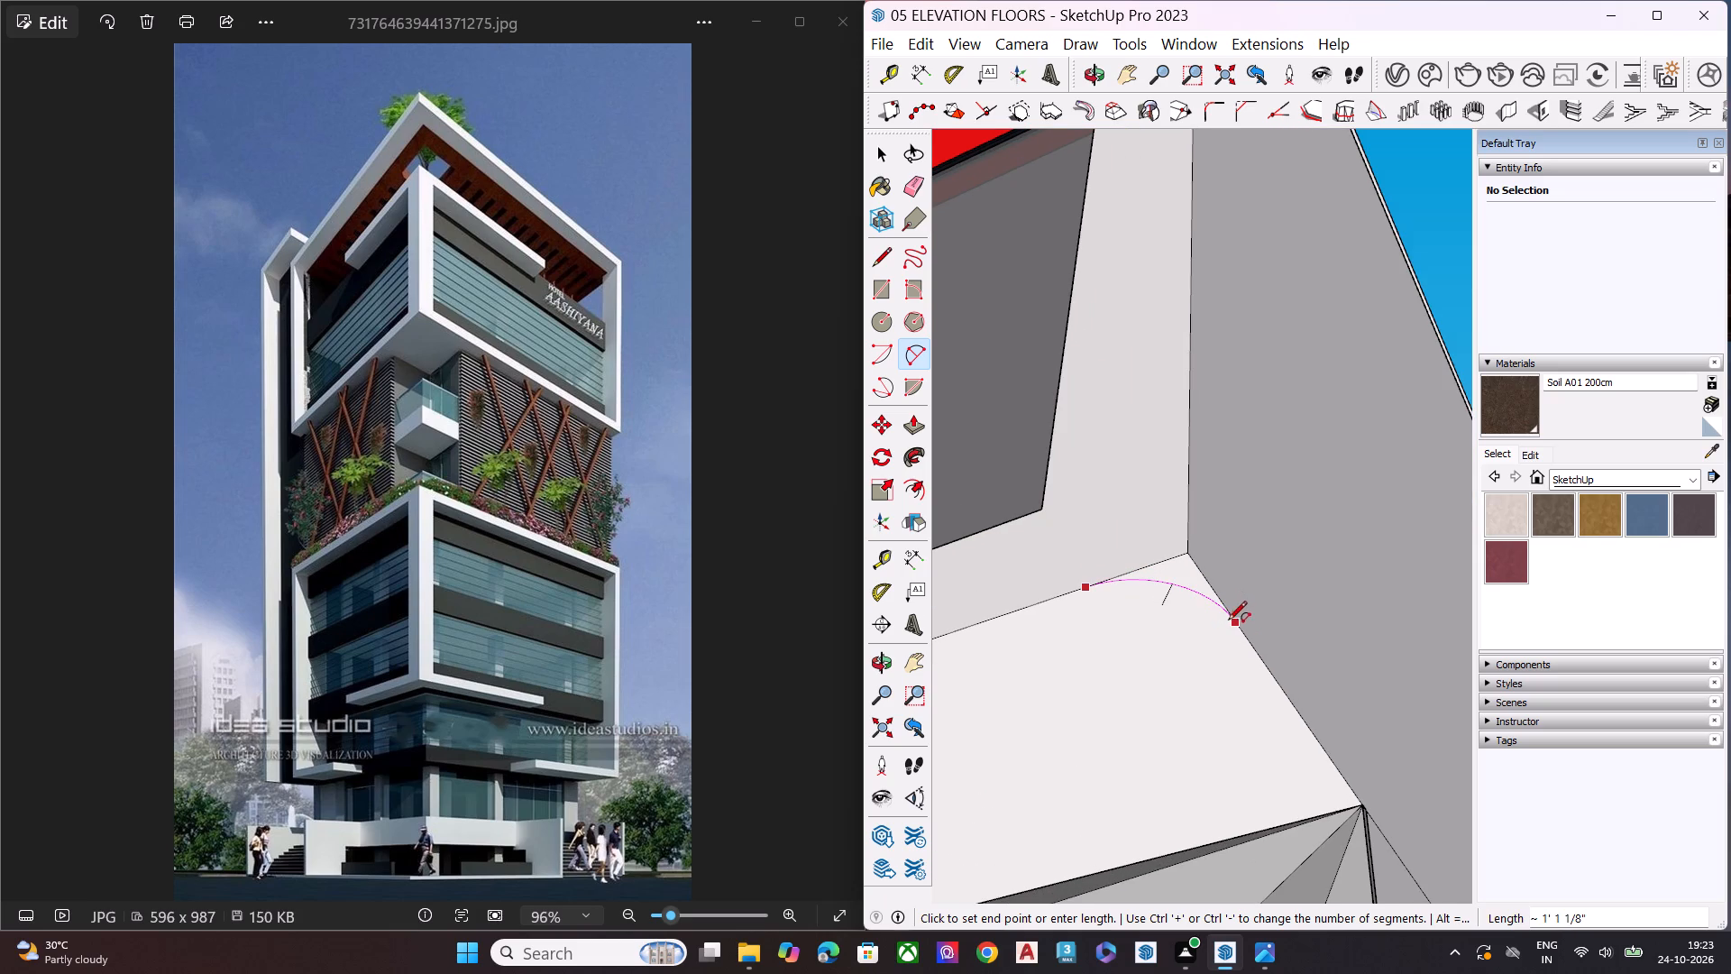
pyautogui.click(1229, 623)
pyautogui.click(1197, 592)
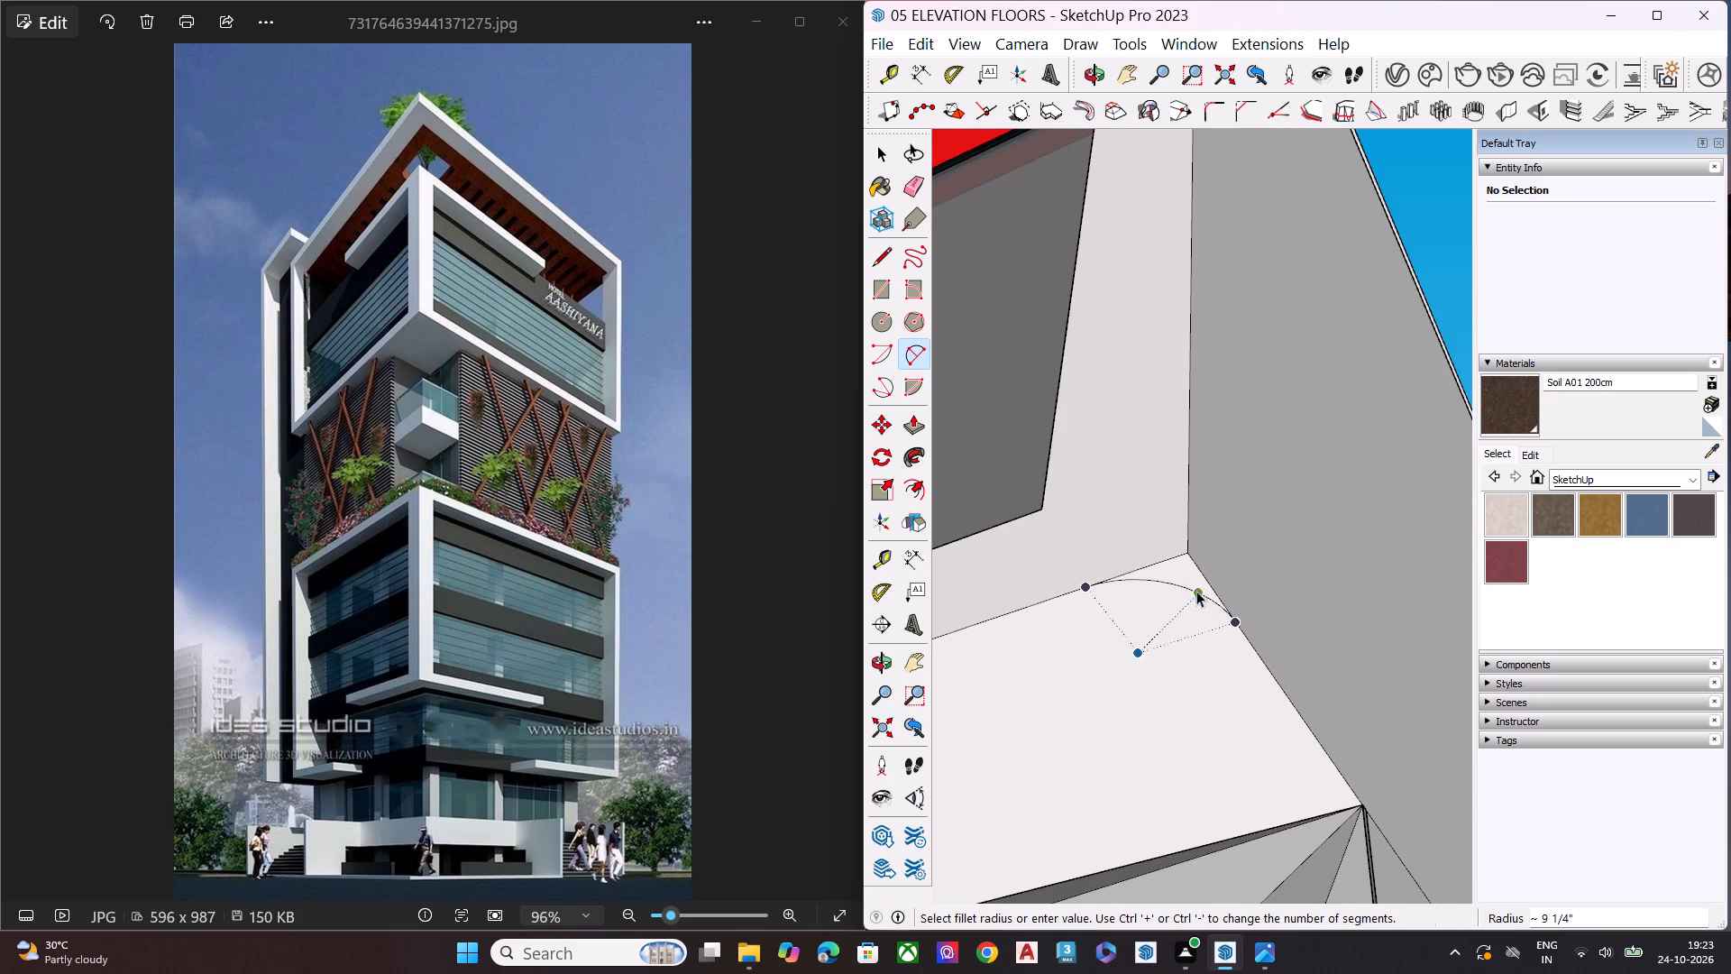
pyautogui.press('space')
# Place the tangent arc of about 9 1/4" radius across the outer corner of the upper frame's underside.
pyautogui.click(1183, 569)
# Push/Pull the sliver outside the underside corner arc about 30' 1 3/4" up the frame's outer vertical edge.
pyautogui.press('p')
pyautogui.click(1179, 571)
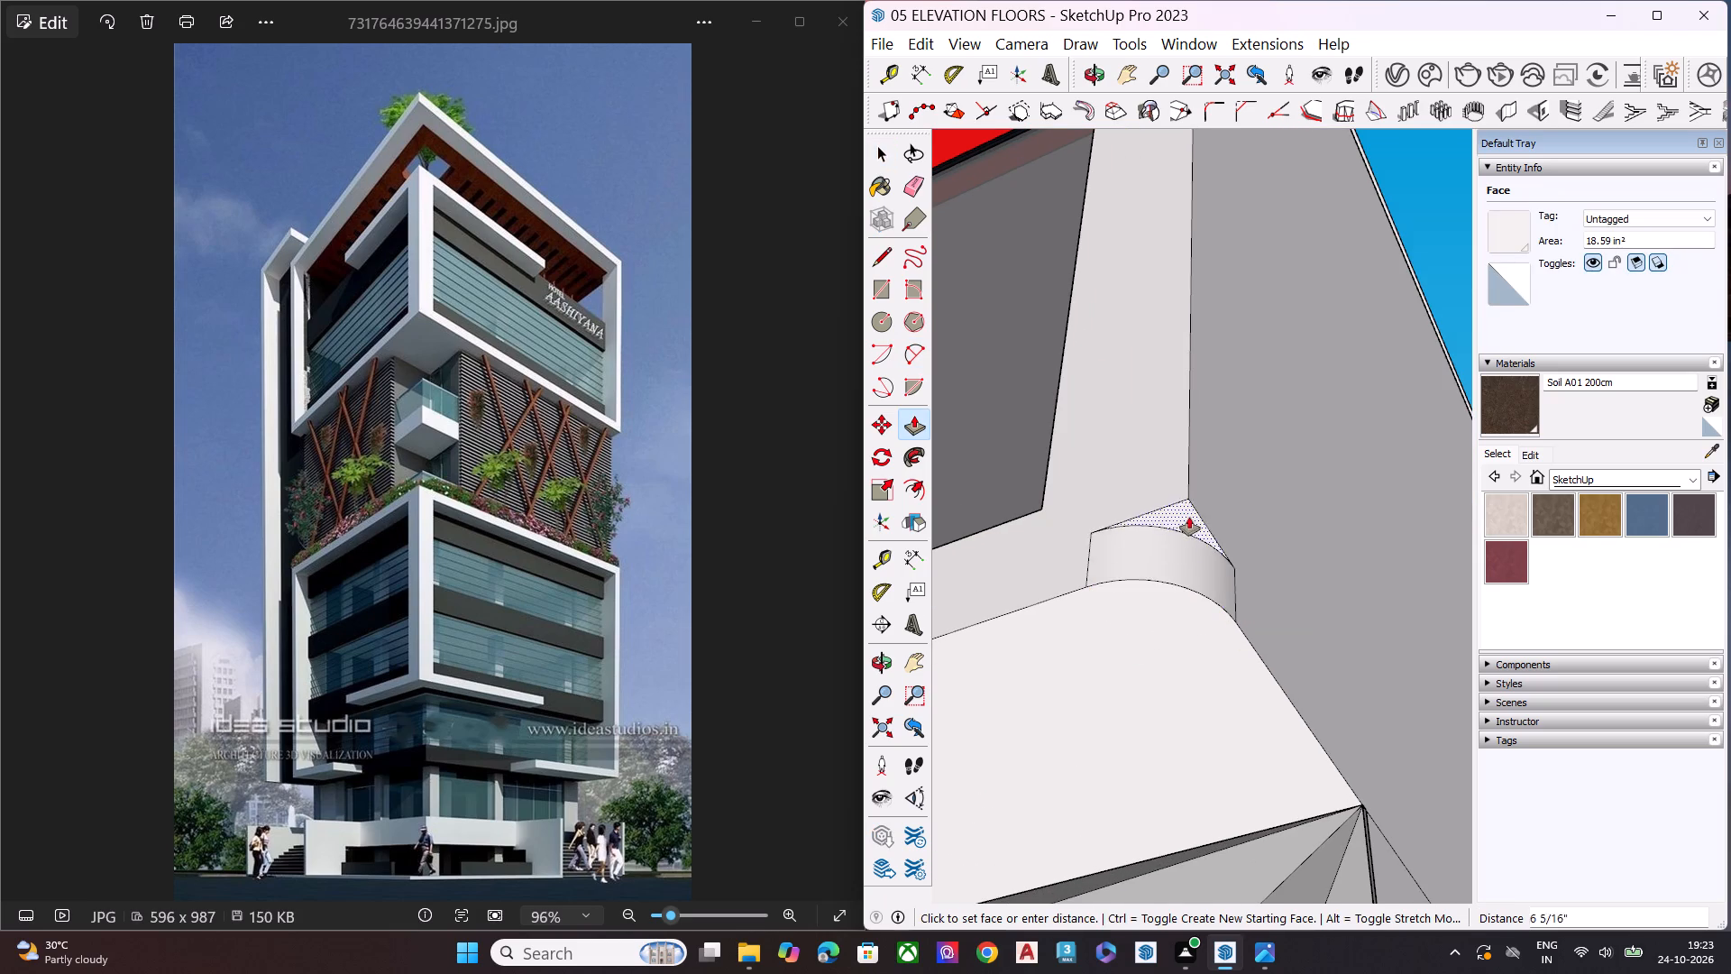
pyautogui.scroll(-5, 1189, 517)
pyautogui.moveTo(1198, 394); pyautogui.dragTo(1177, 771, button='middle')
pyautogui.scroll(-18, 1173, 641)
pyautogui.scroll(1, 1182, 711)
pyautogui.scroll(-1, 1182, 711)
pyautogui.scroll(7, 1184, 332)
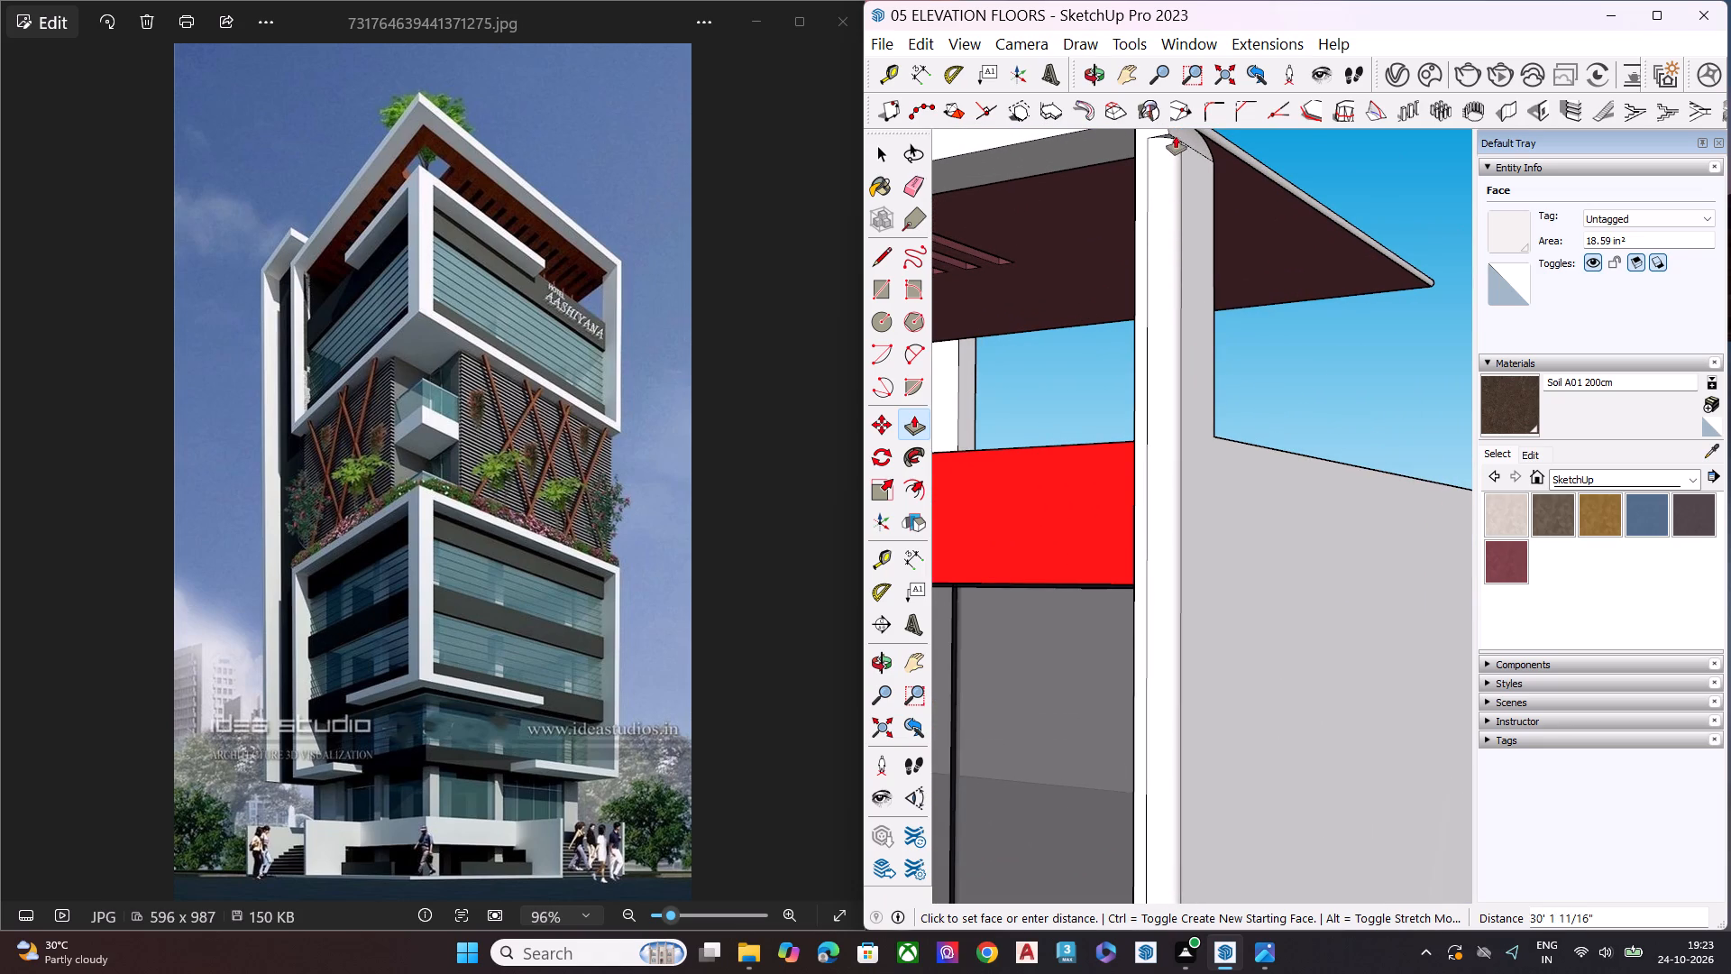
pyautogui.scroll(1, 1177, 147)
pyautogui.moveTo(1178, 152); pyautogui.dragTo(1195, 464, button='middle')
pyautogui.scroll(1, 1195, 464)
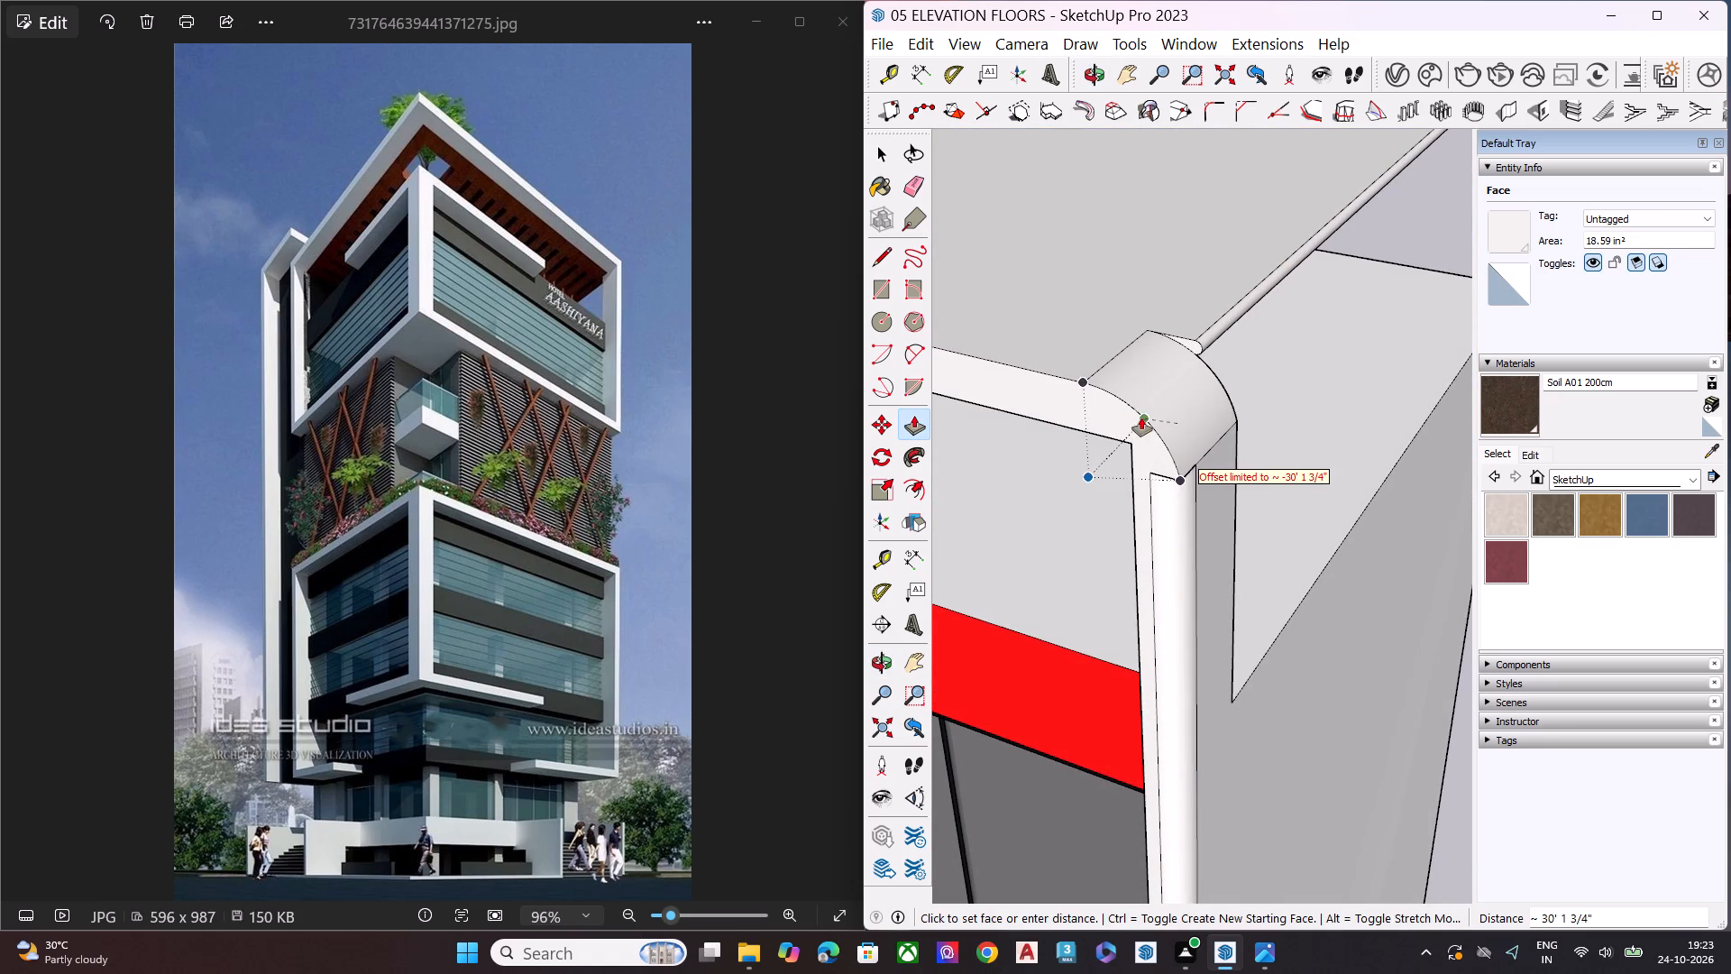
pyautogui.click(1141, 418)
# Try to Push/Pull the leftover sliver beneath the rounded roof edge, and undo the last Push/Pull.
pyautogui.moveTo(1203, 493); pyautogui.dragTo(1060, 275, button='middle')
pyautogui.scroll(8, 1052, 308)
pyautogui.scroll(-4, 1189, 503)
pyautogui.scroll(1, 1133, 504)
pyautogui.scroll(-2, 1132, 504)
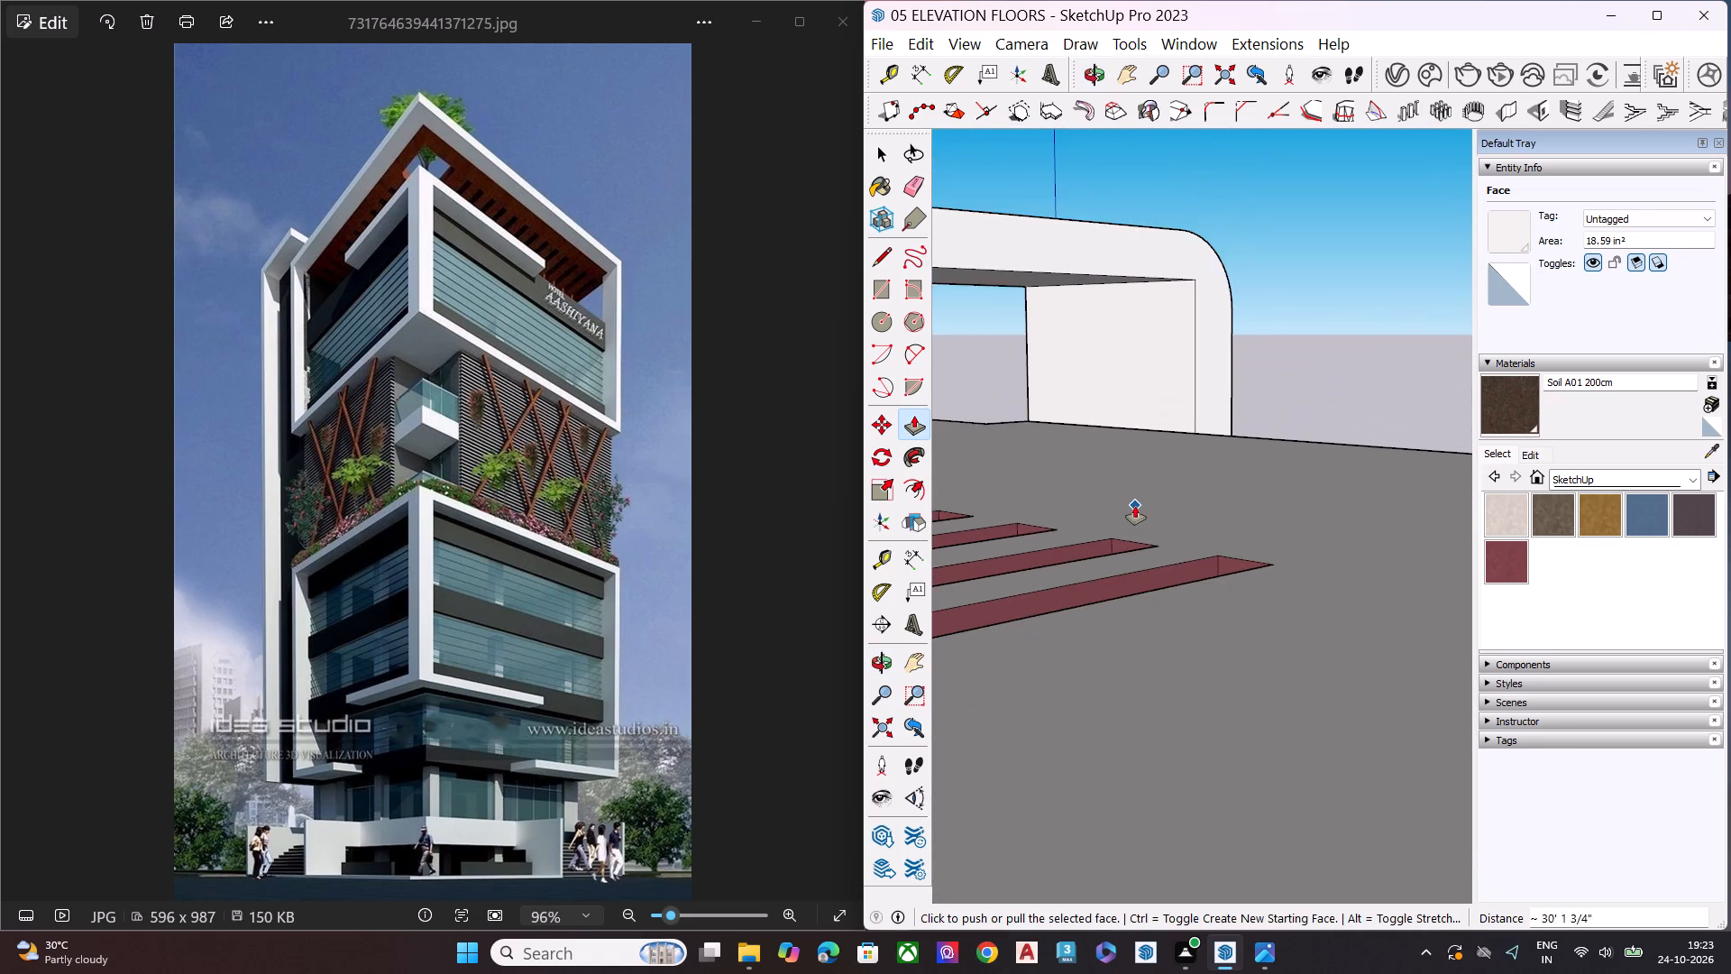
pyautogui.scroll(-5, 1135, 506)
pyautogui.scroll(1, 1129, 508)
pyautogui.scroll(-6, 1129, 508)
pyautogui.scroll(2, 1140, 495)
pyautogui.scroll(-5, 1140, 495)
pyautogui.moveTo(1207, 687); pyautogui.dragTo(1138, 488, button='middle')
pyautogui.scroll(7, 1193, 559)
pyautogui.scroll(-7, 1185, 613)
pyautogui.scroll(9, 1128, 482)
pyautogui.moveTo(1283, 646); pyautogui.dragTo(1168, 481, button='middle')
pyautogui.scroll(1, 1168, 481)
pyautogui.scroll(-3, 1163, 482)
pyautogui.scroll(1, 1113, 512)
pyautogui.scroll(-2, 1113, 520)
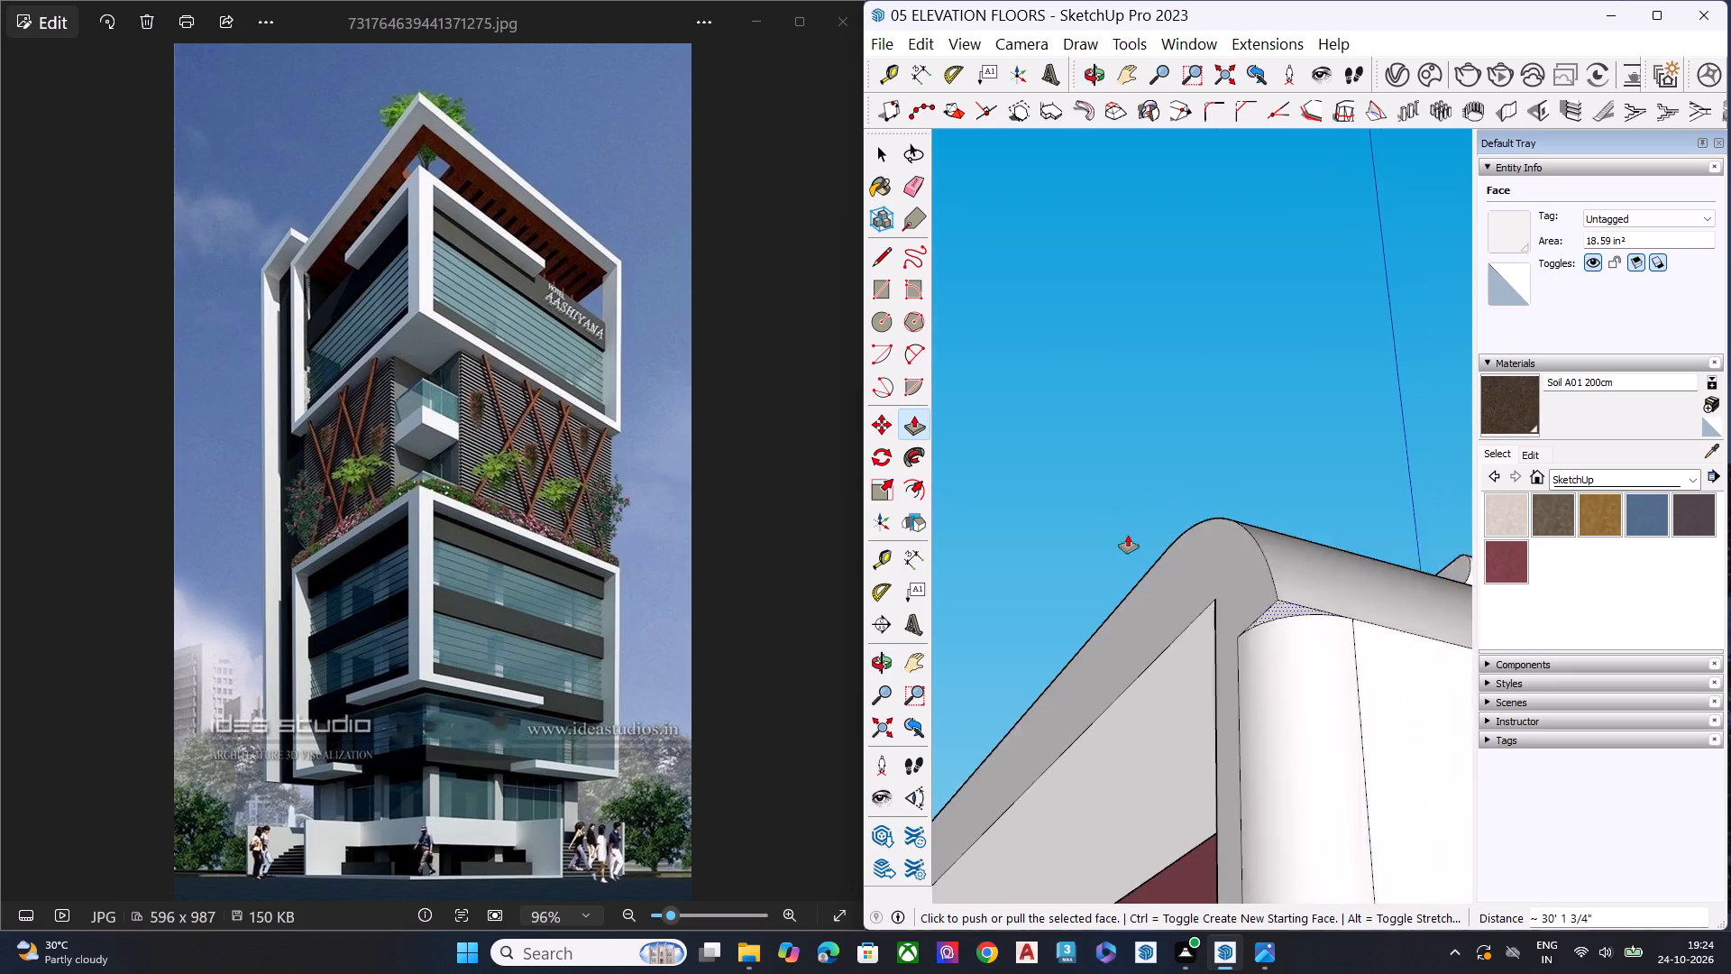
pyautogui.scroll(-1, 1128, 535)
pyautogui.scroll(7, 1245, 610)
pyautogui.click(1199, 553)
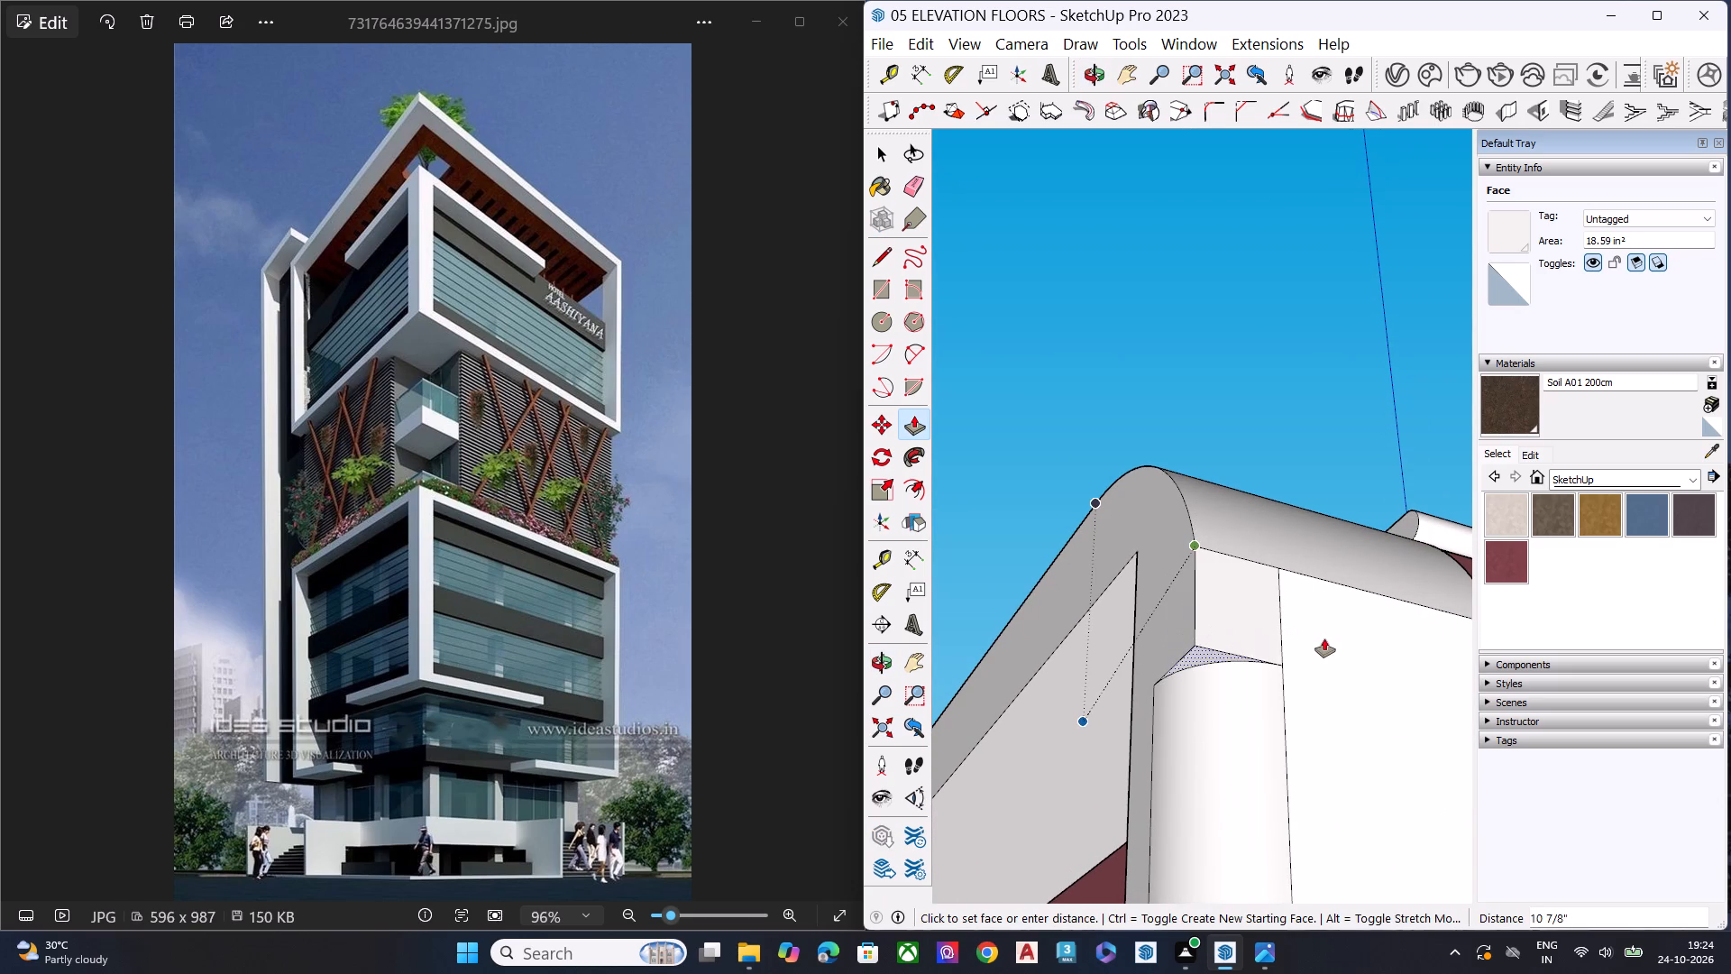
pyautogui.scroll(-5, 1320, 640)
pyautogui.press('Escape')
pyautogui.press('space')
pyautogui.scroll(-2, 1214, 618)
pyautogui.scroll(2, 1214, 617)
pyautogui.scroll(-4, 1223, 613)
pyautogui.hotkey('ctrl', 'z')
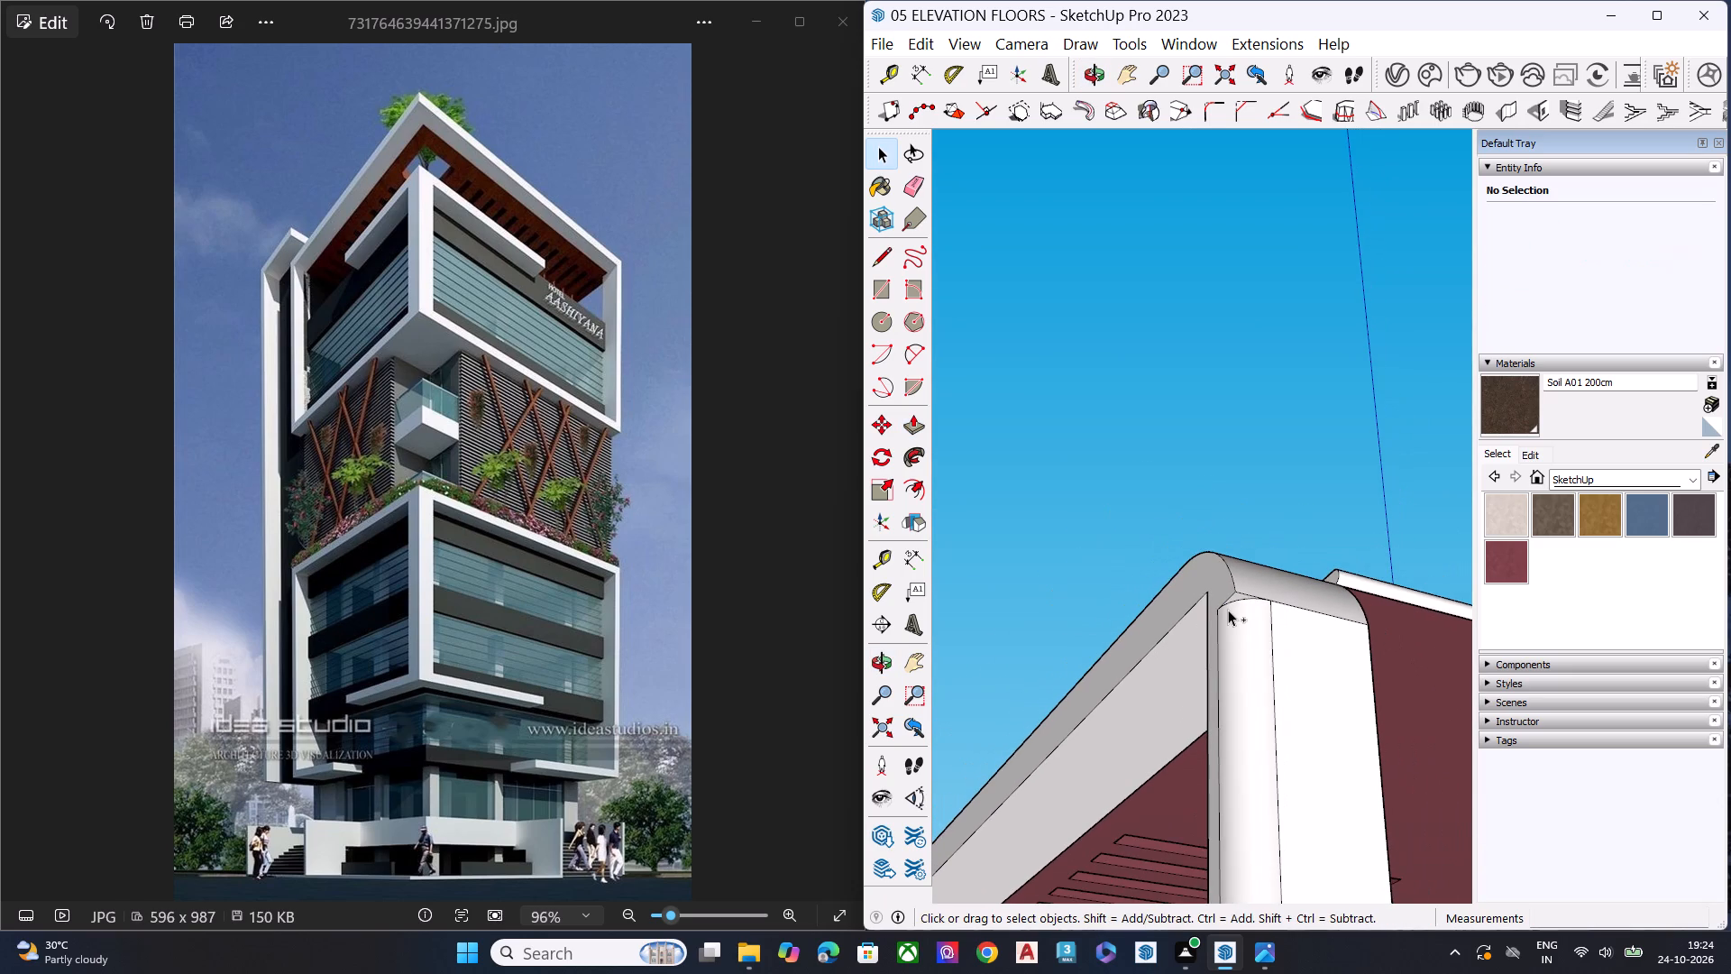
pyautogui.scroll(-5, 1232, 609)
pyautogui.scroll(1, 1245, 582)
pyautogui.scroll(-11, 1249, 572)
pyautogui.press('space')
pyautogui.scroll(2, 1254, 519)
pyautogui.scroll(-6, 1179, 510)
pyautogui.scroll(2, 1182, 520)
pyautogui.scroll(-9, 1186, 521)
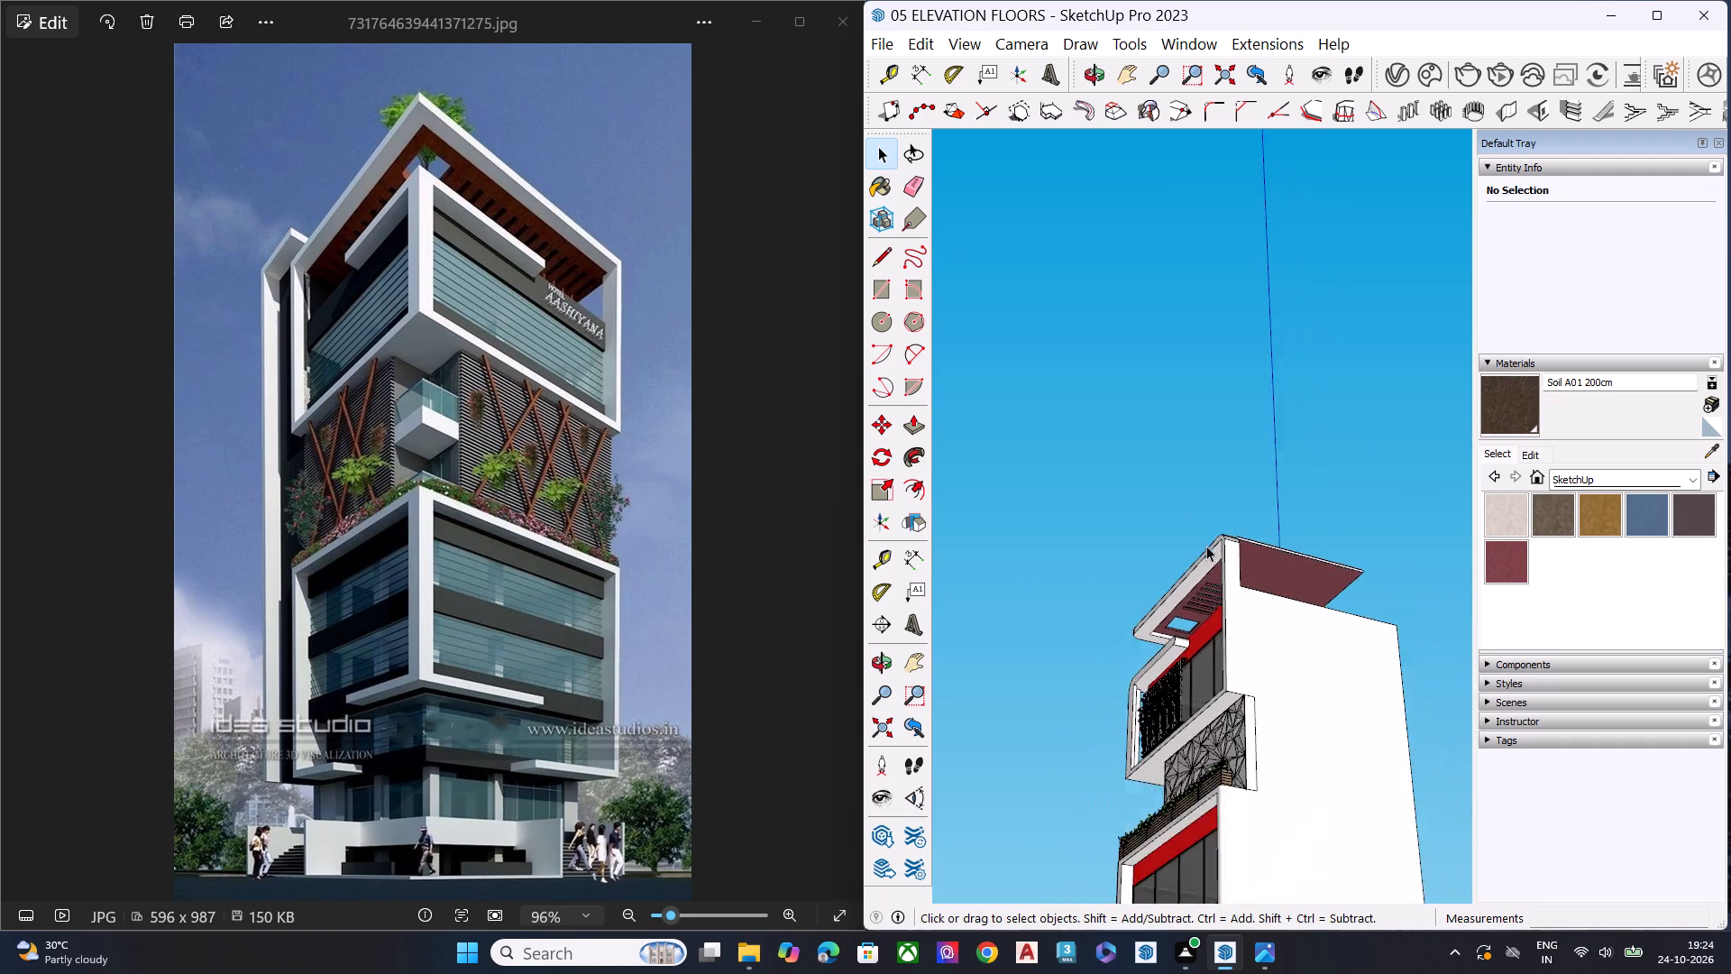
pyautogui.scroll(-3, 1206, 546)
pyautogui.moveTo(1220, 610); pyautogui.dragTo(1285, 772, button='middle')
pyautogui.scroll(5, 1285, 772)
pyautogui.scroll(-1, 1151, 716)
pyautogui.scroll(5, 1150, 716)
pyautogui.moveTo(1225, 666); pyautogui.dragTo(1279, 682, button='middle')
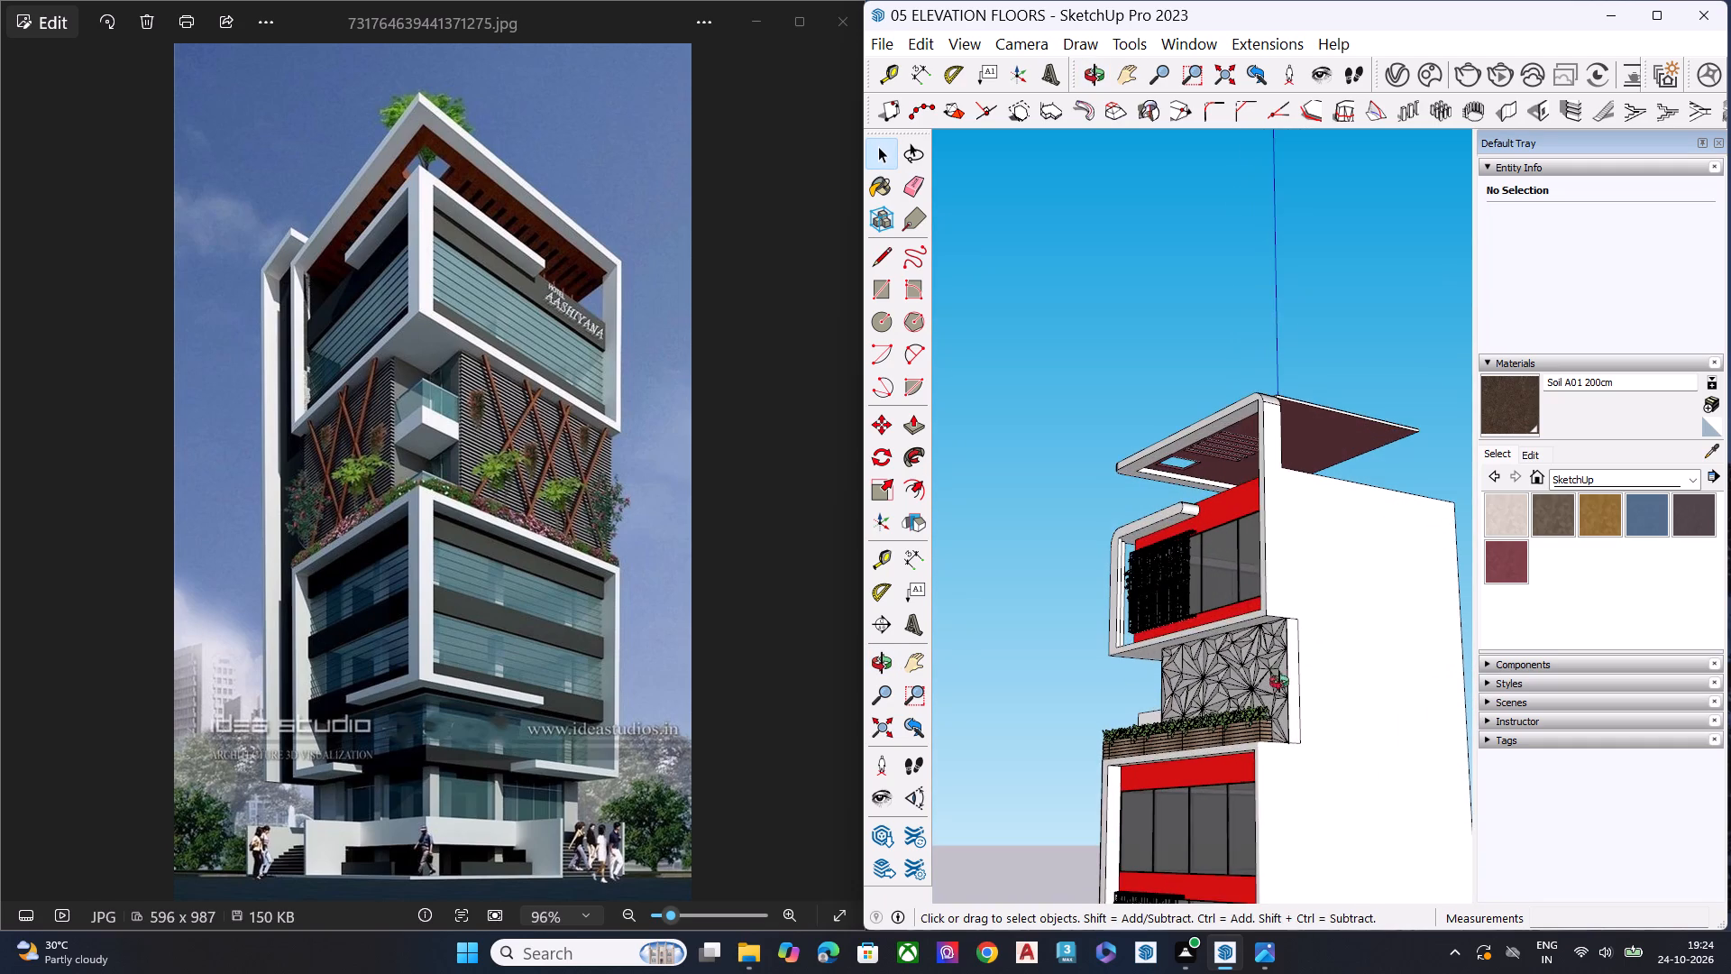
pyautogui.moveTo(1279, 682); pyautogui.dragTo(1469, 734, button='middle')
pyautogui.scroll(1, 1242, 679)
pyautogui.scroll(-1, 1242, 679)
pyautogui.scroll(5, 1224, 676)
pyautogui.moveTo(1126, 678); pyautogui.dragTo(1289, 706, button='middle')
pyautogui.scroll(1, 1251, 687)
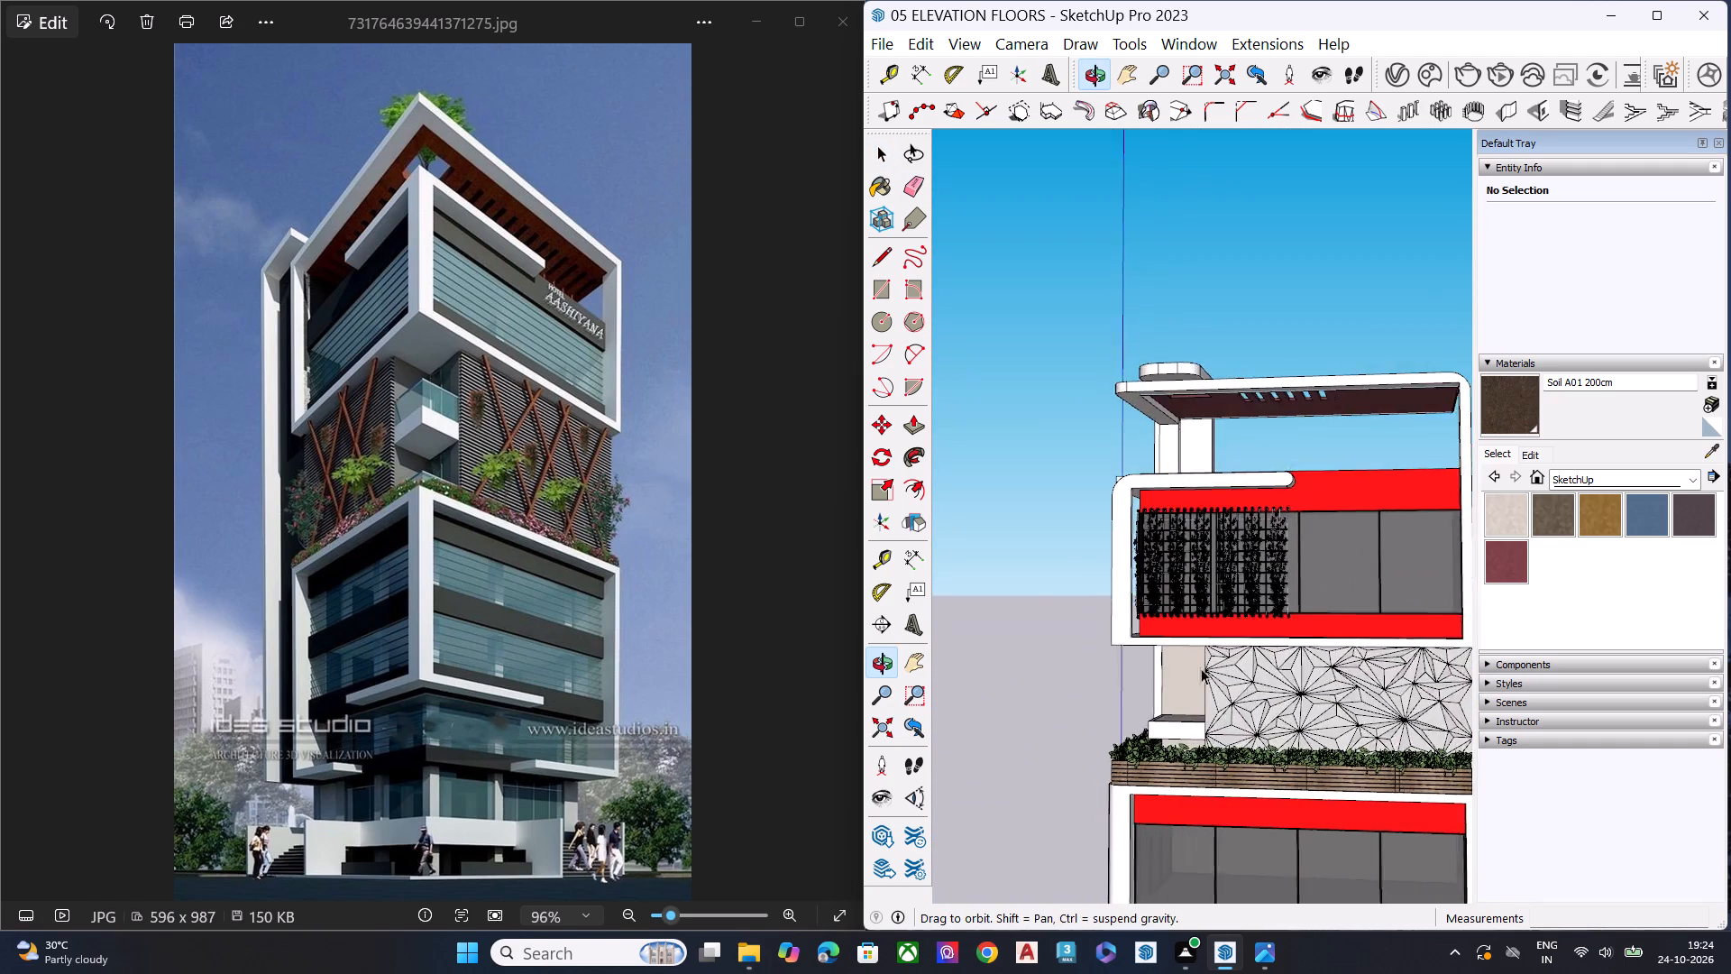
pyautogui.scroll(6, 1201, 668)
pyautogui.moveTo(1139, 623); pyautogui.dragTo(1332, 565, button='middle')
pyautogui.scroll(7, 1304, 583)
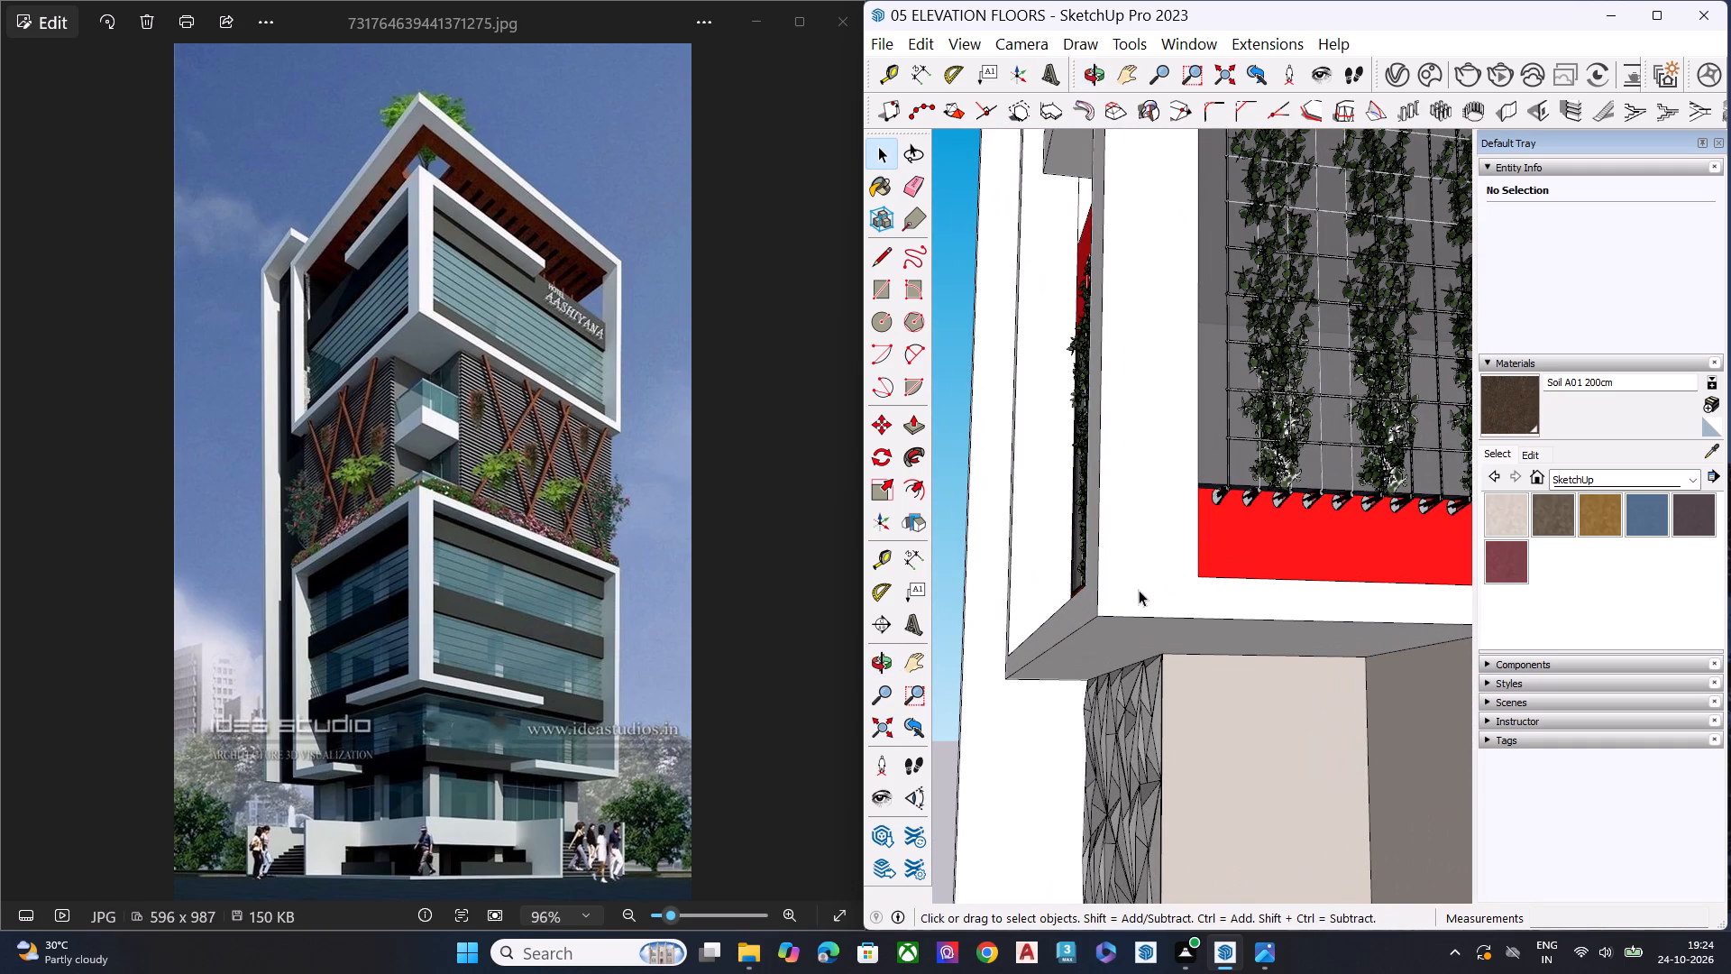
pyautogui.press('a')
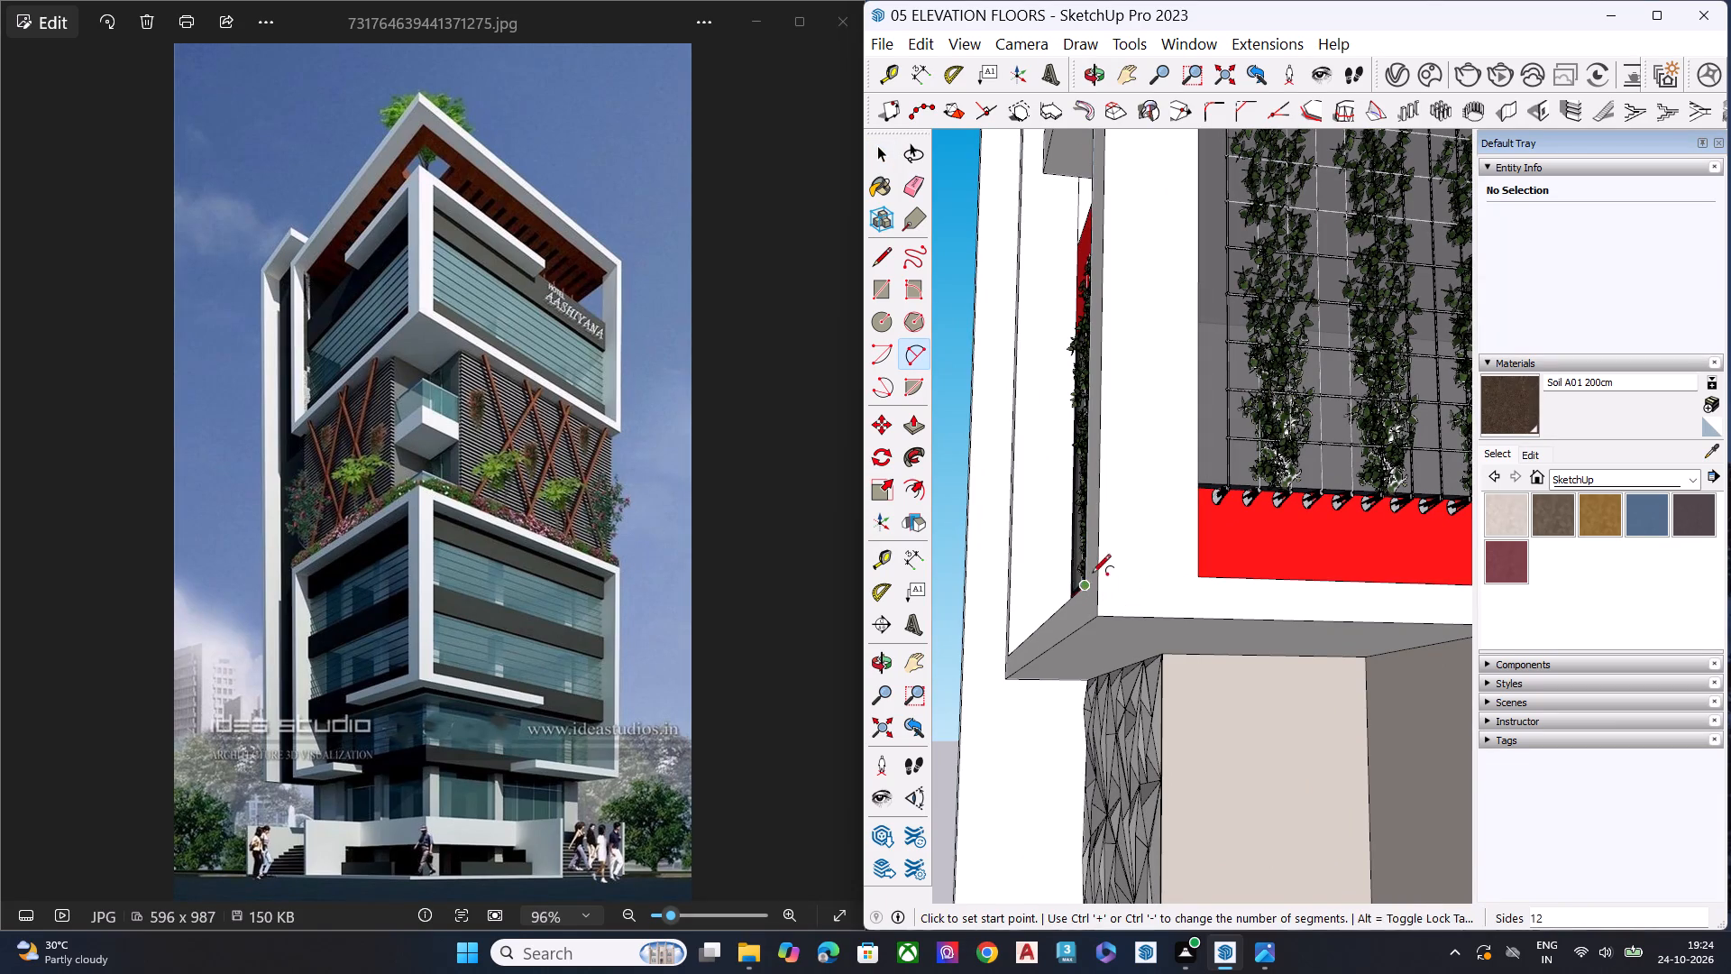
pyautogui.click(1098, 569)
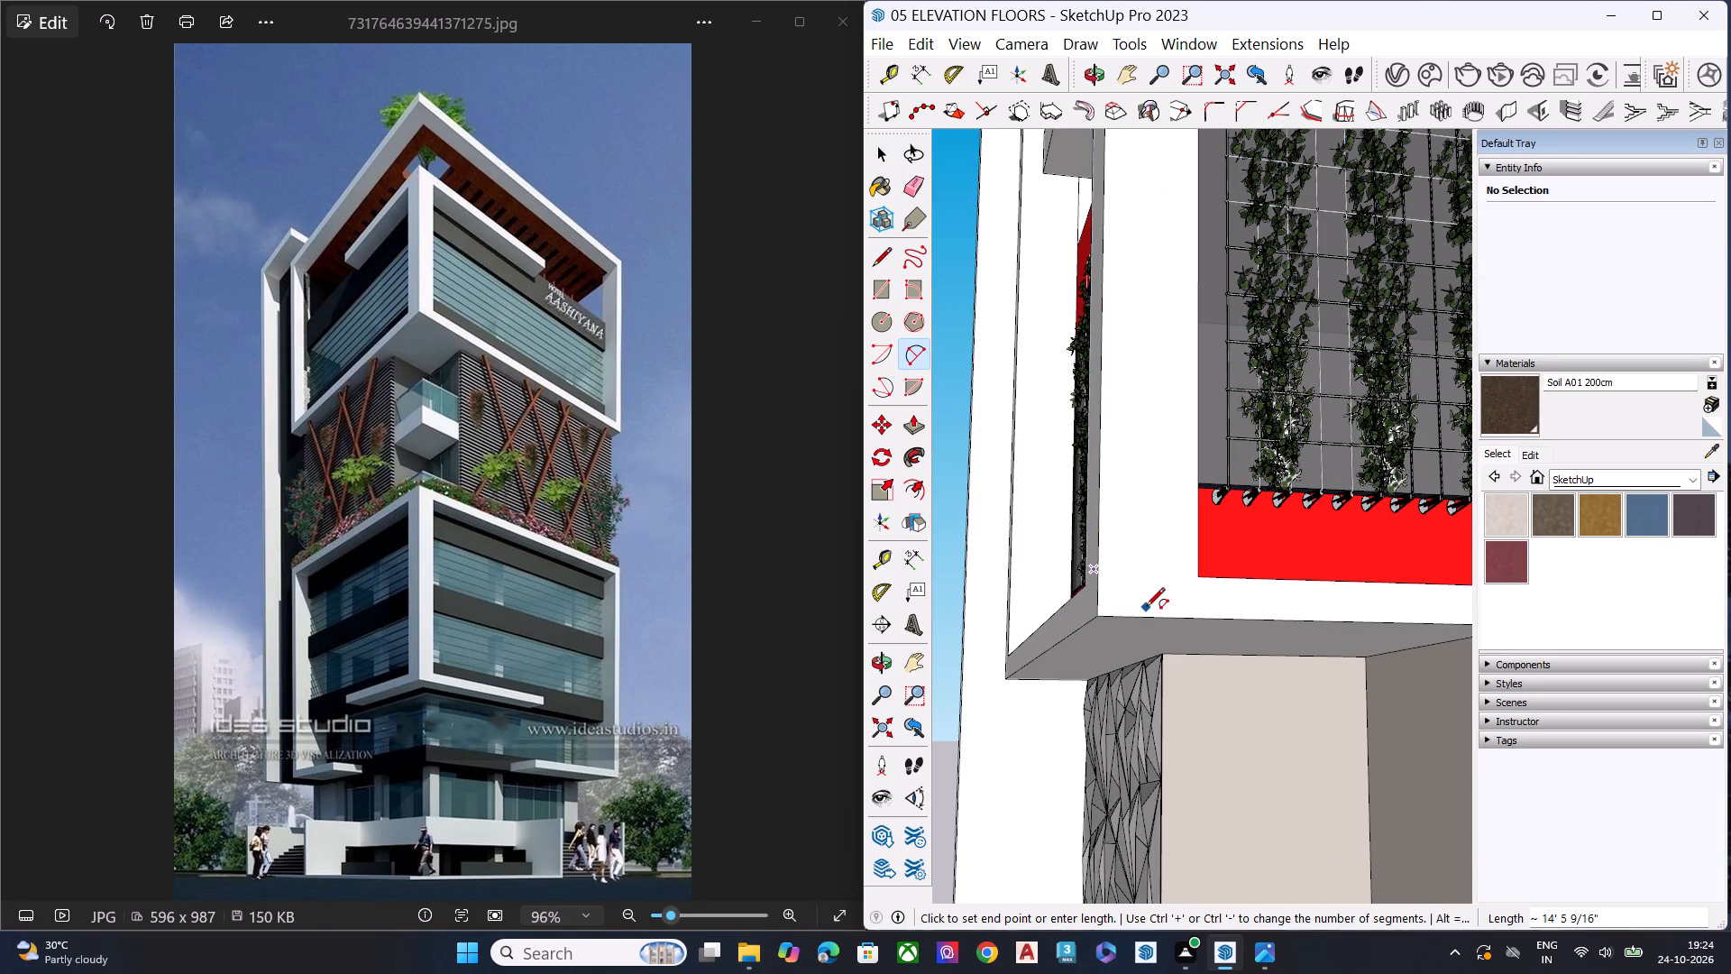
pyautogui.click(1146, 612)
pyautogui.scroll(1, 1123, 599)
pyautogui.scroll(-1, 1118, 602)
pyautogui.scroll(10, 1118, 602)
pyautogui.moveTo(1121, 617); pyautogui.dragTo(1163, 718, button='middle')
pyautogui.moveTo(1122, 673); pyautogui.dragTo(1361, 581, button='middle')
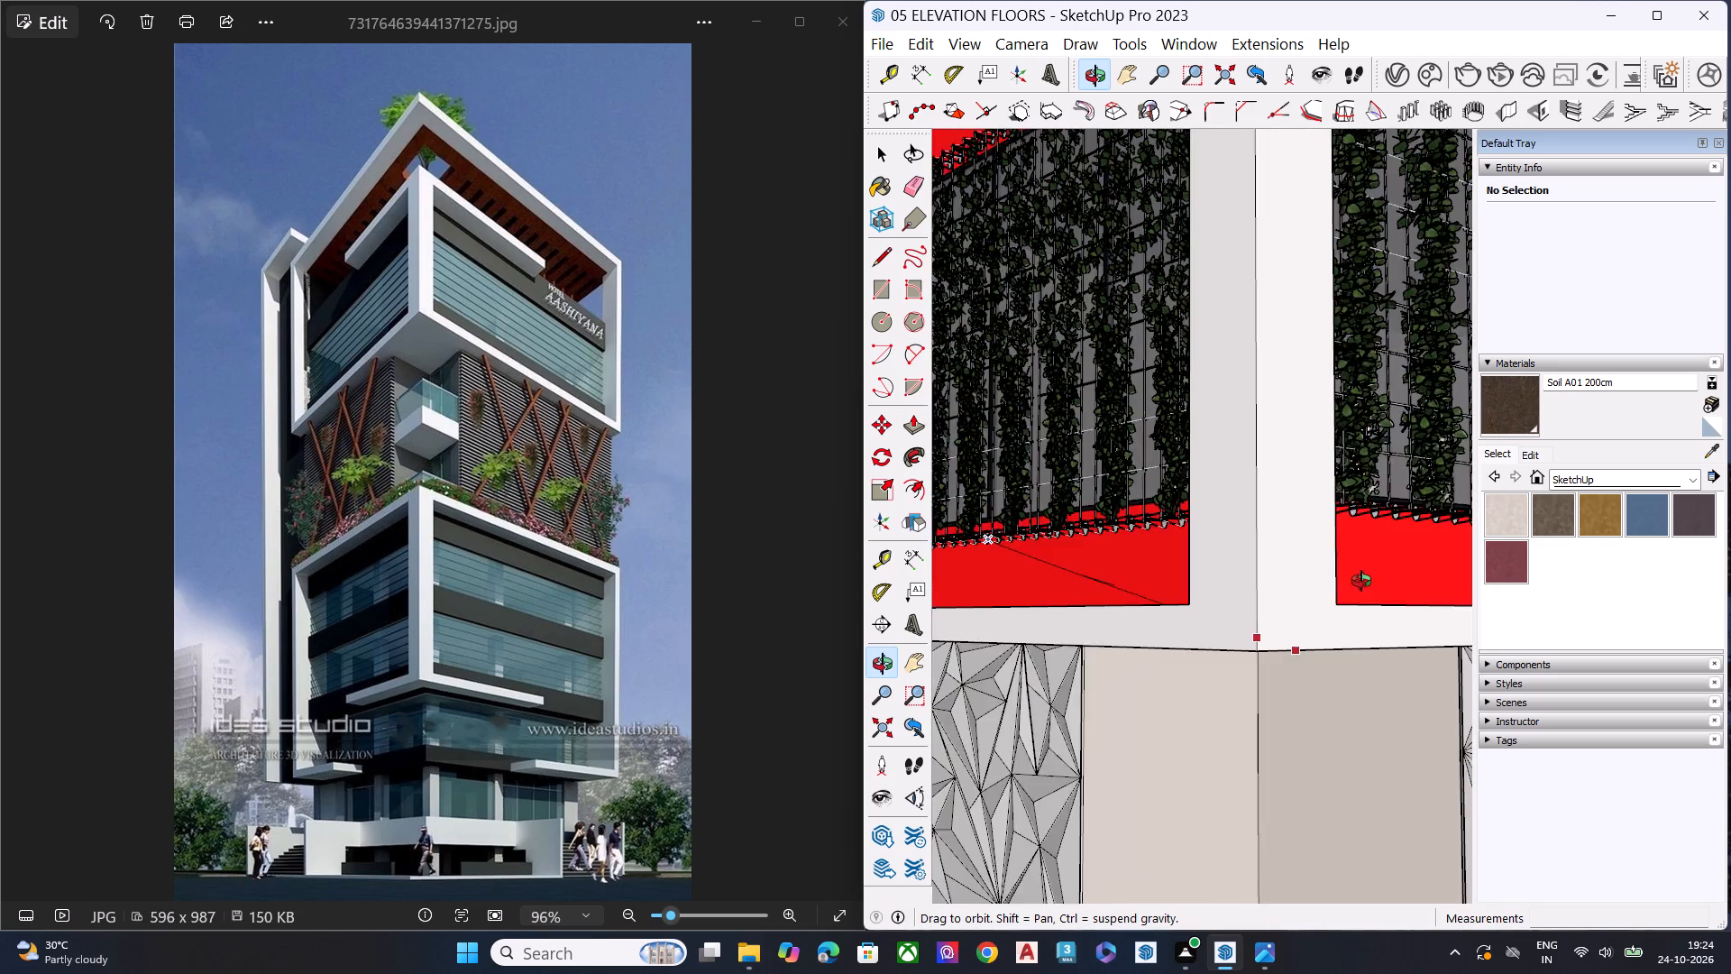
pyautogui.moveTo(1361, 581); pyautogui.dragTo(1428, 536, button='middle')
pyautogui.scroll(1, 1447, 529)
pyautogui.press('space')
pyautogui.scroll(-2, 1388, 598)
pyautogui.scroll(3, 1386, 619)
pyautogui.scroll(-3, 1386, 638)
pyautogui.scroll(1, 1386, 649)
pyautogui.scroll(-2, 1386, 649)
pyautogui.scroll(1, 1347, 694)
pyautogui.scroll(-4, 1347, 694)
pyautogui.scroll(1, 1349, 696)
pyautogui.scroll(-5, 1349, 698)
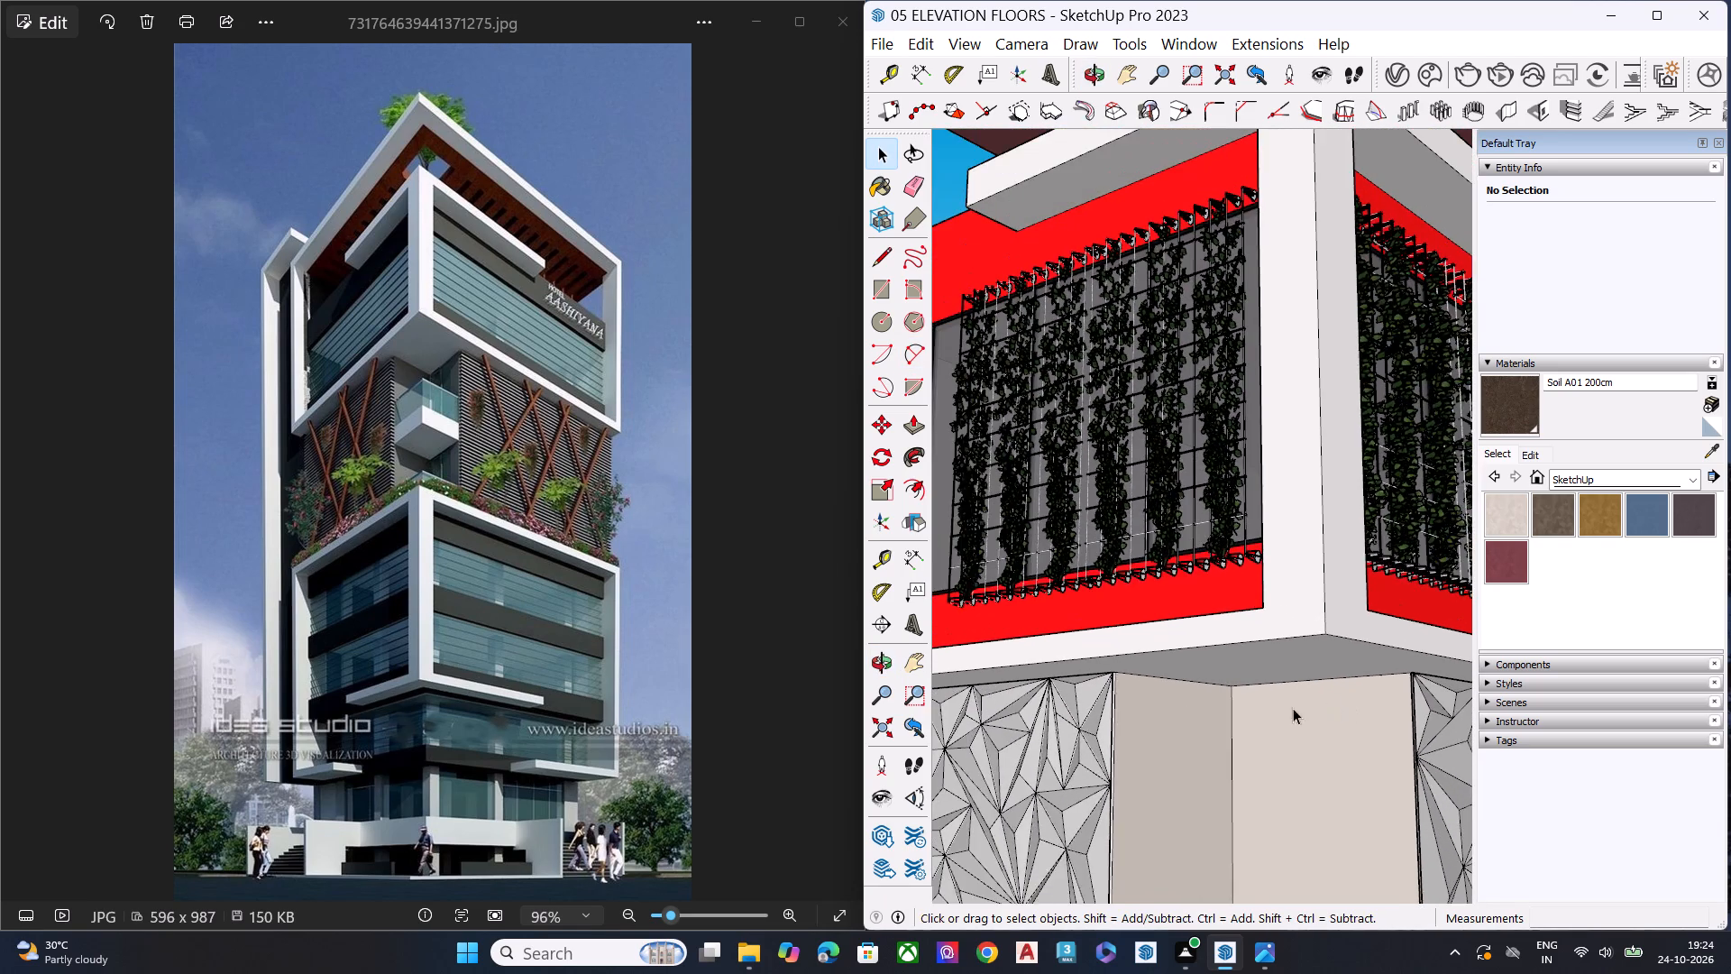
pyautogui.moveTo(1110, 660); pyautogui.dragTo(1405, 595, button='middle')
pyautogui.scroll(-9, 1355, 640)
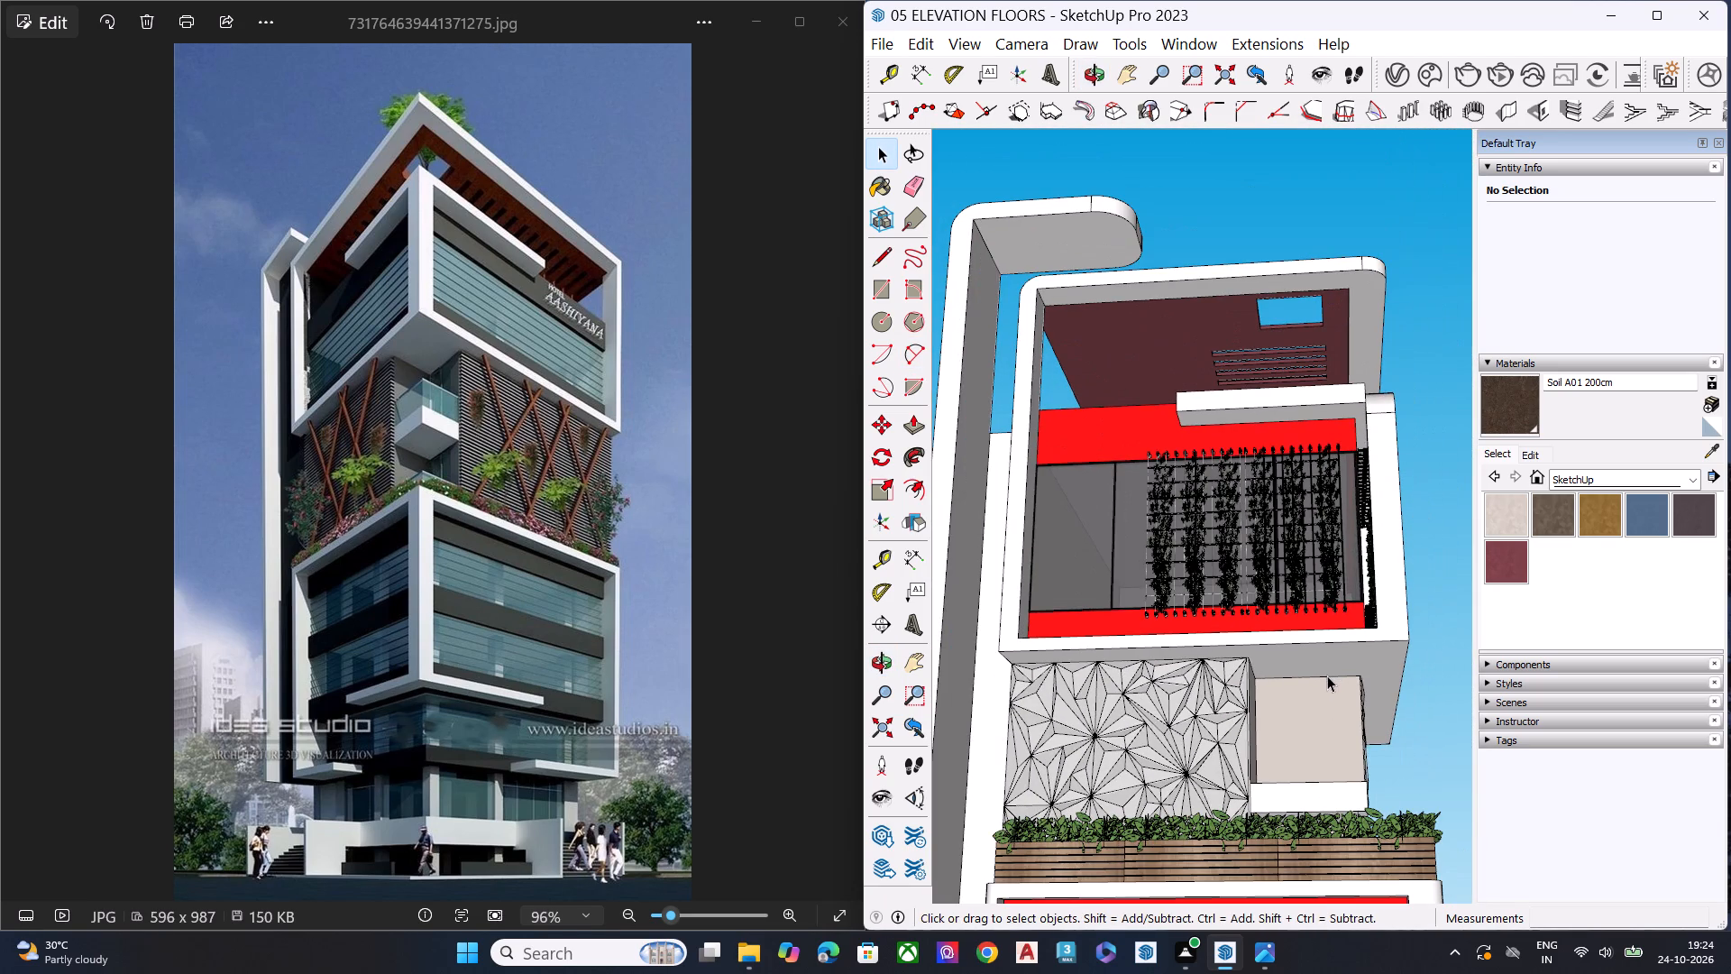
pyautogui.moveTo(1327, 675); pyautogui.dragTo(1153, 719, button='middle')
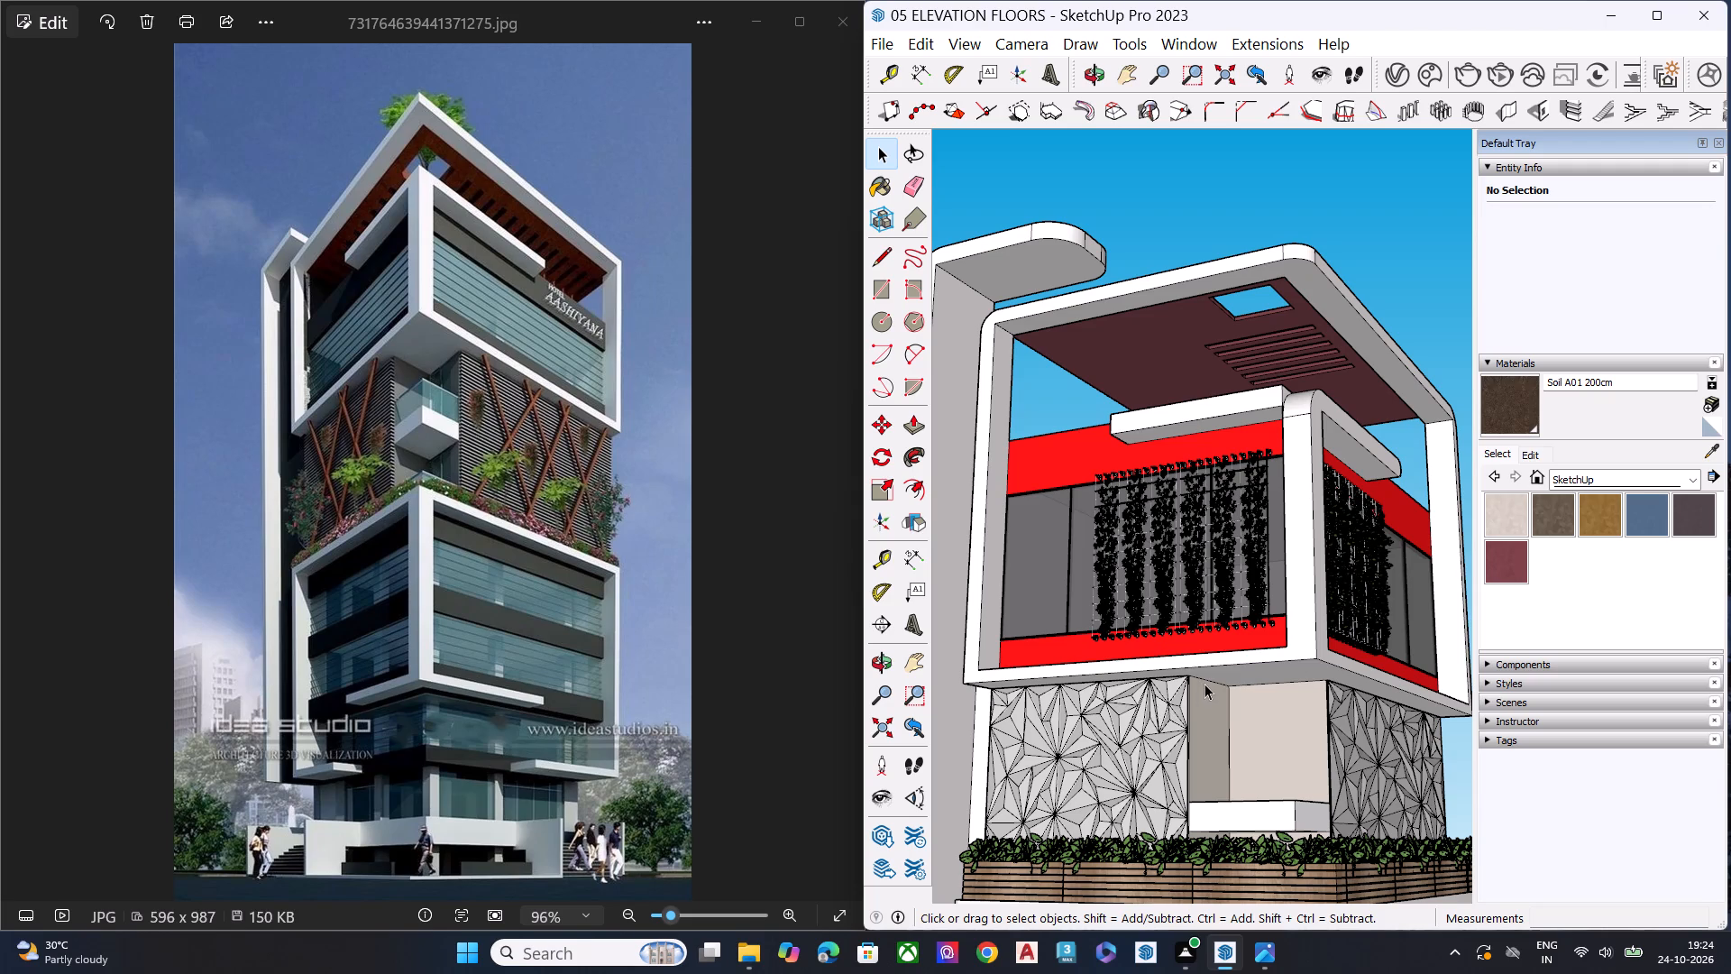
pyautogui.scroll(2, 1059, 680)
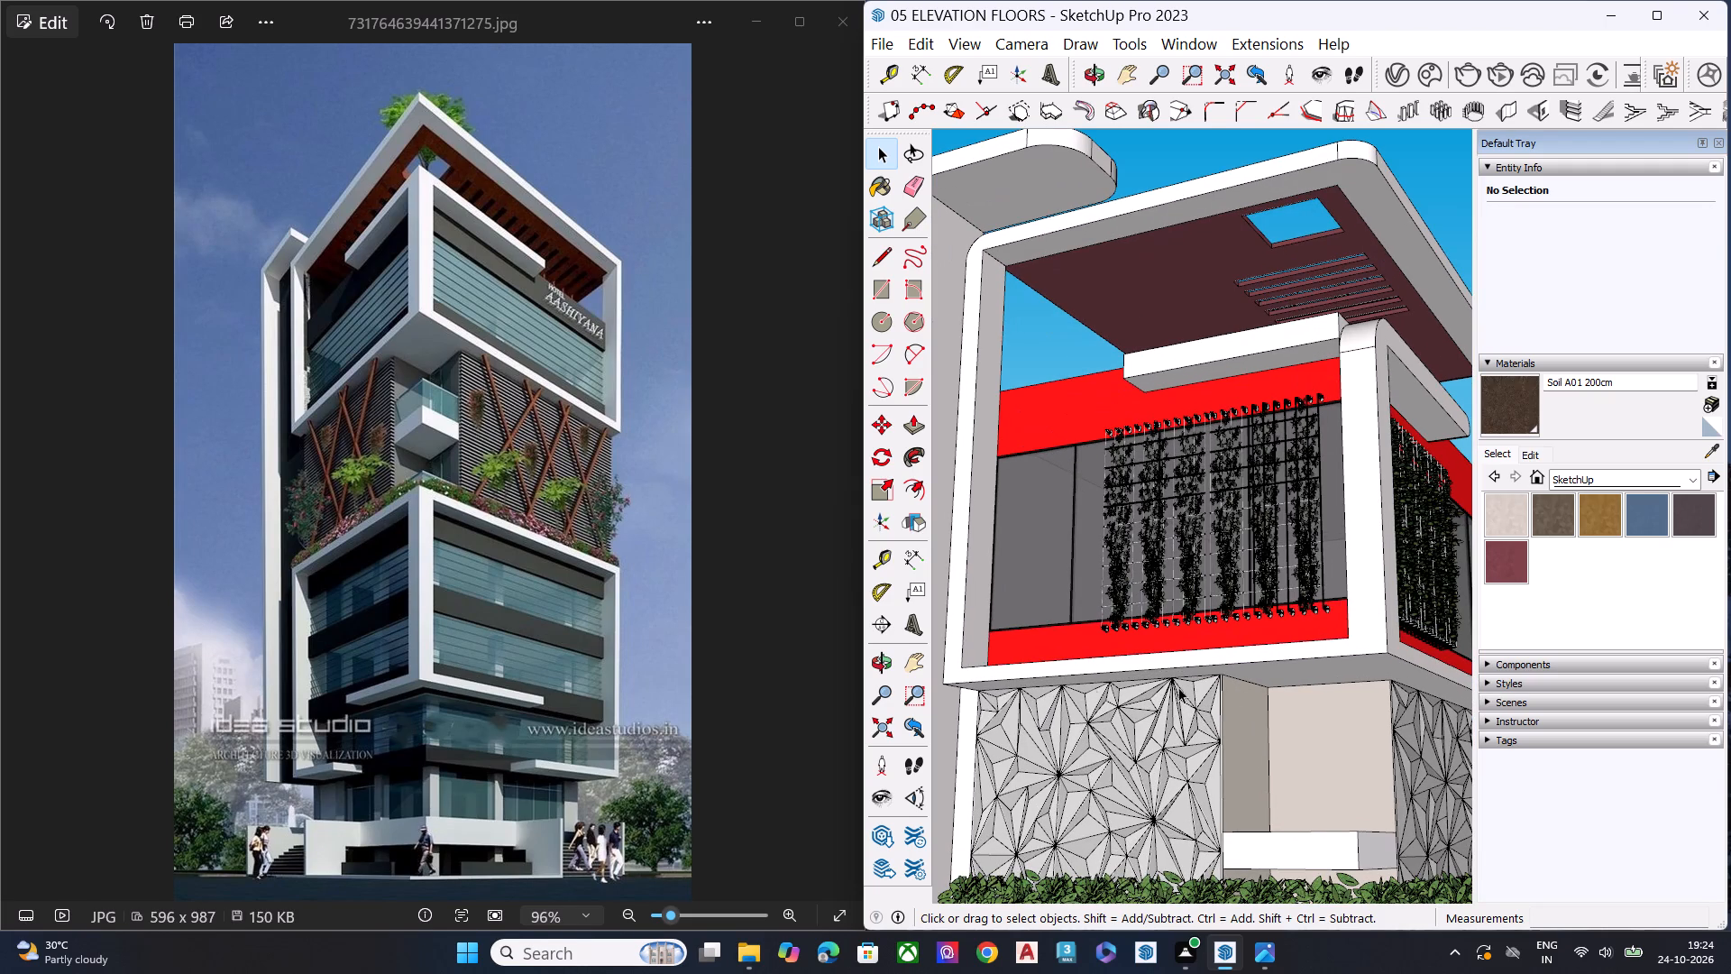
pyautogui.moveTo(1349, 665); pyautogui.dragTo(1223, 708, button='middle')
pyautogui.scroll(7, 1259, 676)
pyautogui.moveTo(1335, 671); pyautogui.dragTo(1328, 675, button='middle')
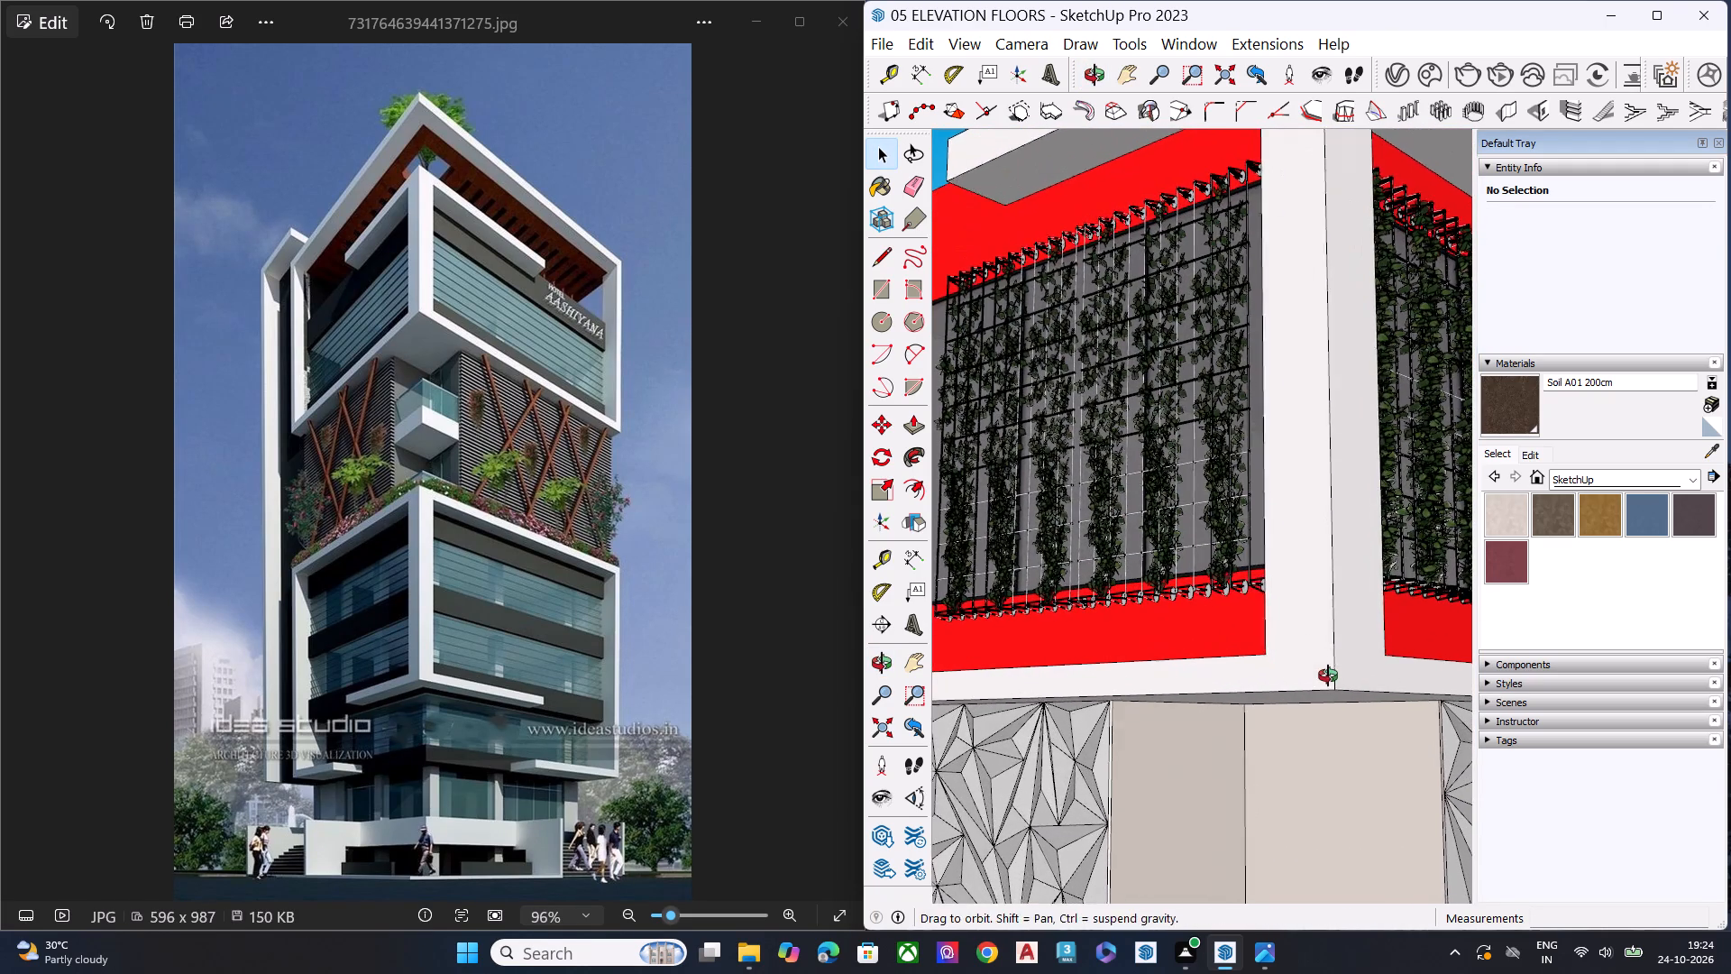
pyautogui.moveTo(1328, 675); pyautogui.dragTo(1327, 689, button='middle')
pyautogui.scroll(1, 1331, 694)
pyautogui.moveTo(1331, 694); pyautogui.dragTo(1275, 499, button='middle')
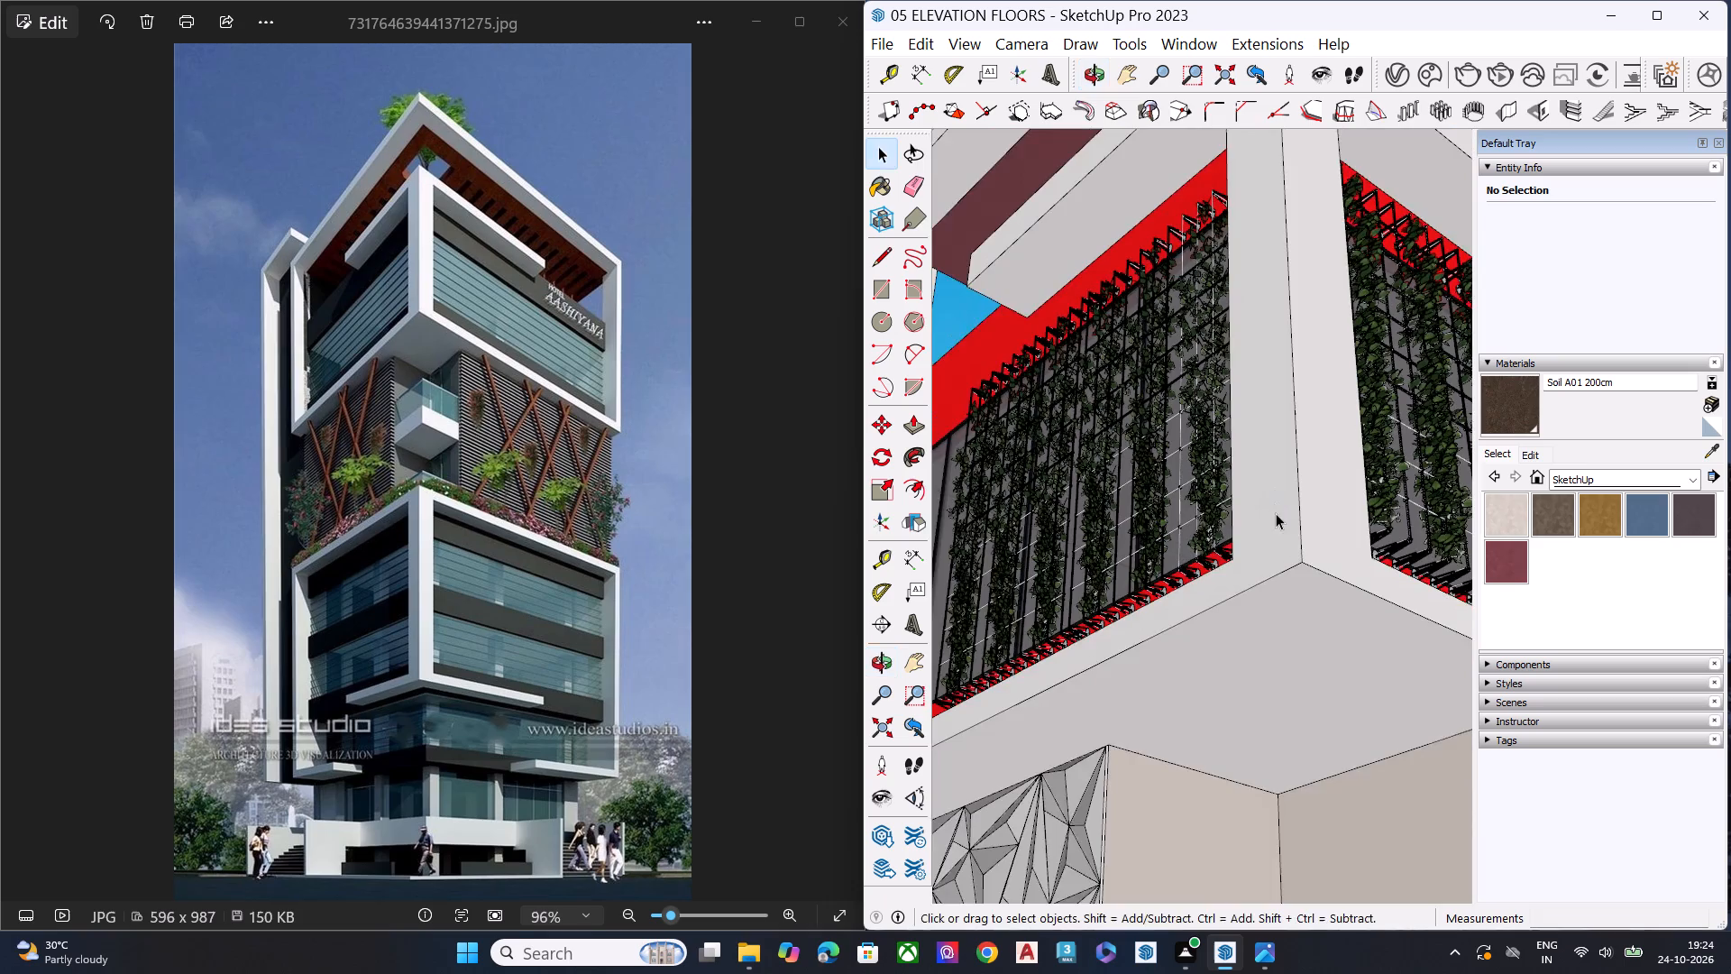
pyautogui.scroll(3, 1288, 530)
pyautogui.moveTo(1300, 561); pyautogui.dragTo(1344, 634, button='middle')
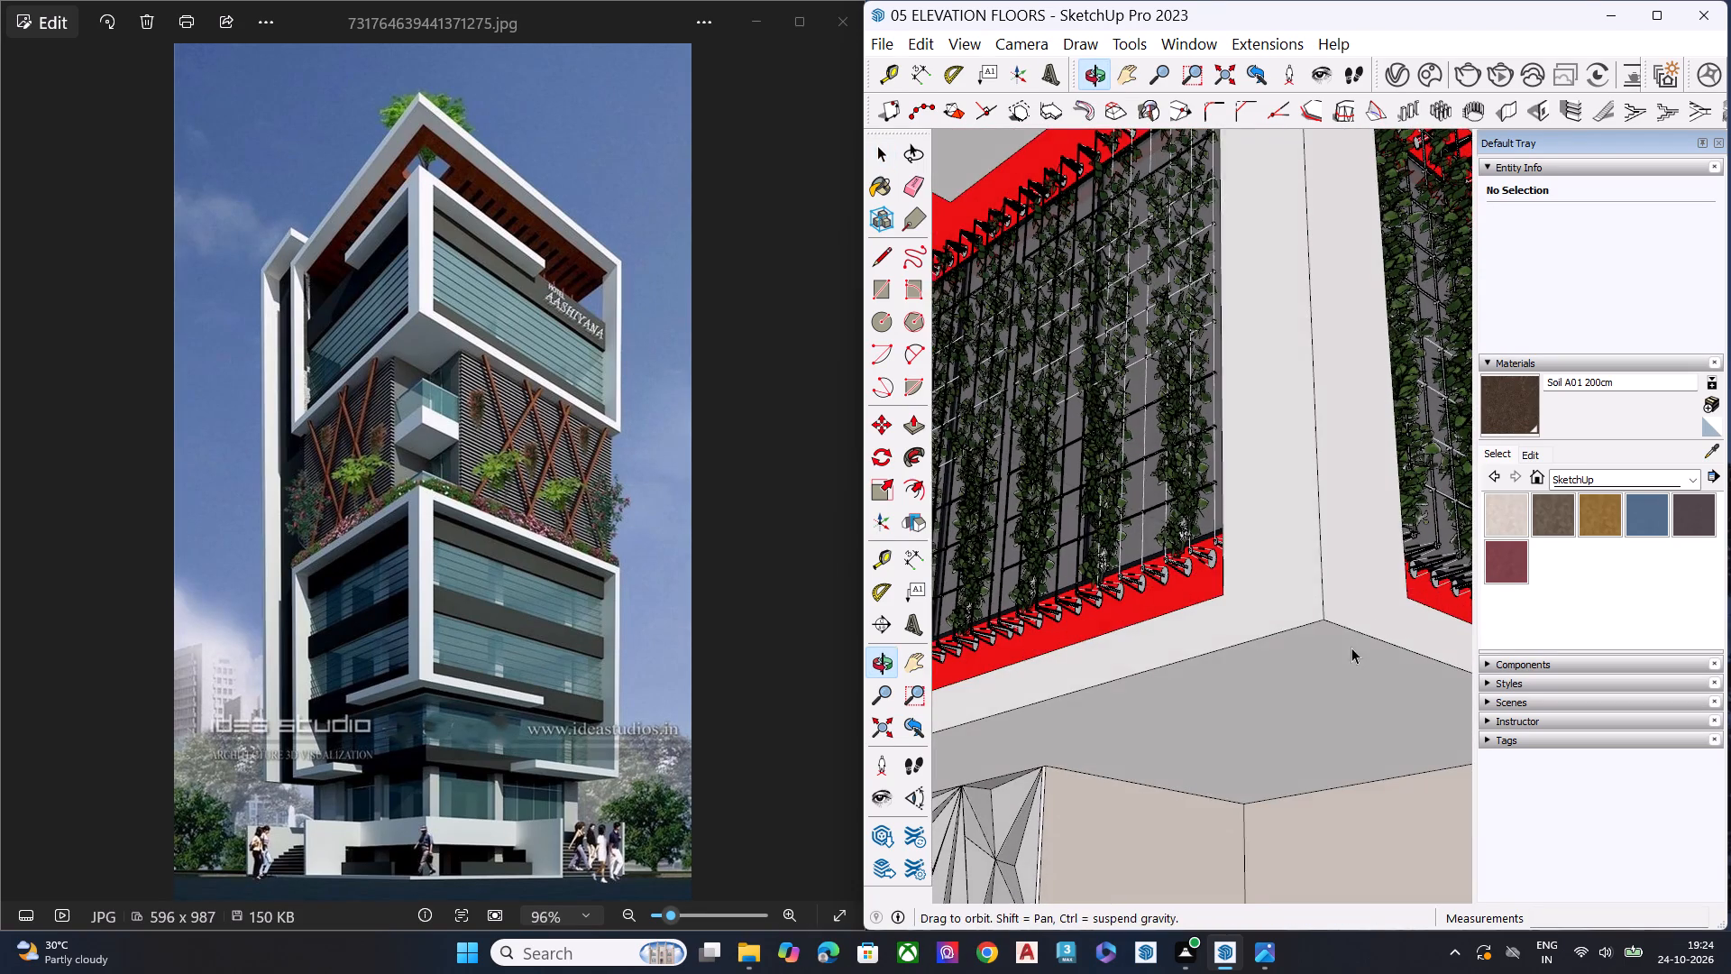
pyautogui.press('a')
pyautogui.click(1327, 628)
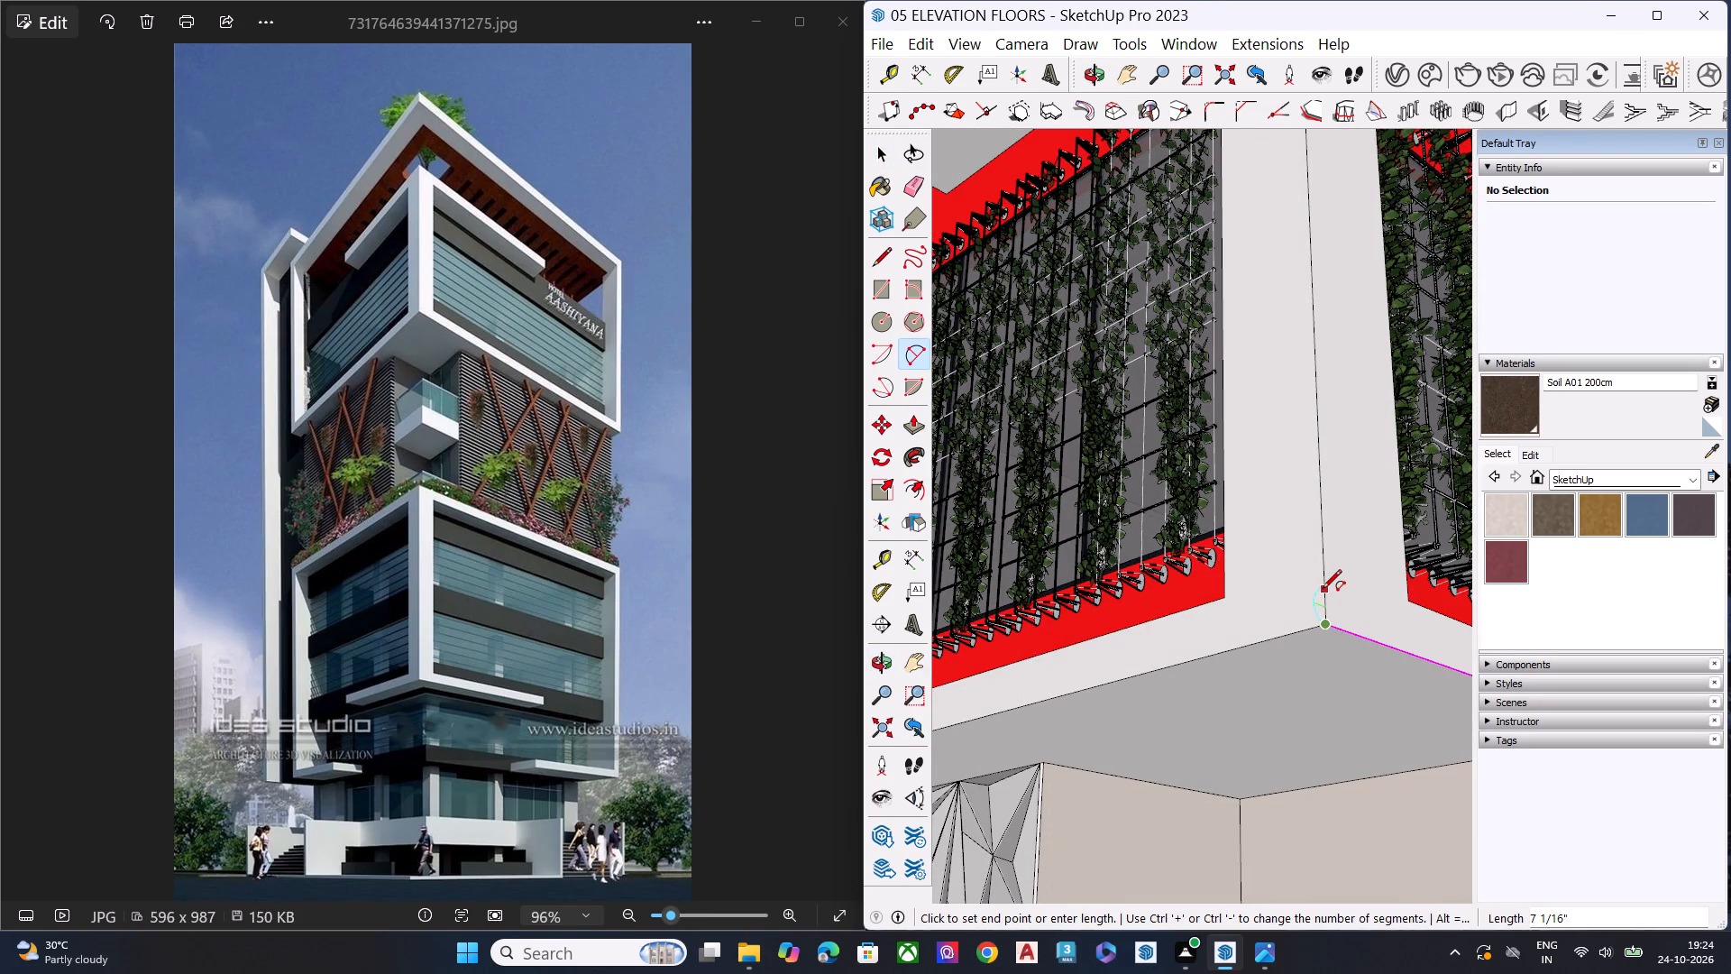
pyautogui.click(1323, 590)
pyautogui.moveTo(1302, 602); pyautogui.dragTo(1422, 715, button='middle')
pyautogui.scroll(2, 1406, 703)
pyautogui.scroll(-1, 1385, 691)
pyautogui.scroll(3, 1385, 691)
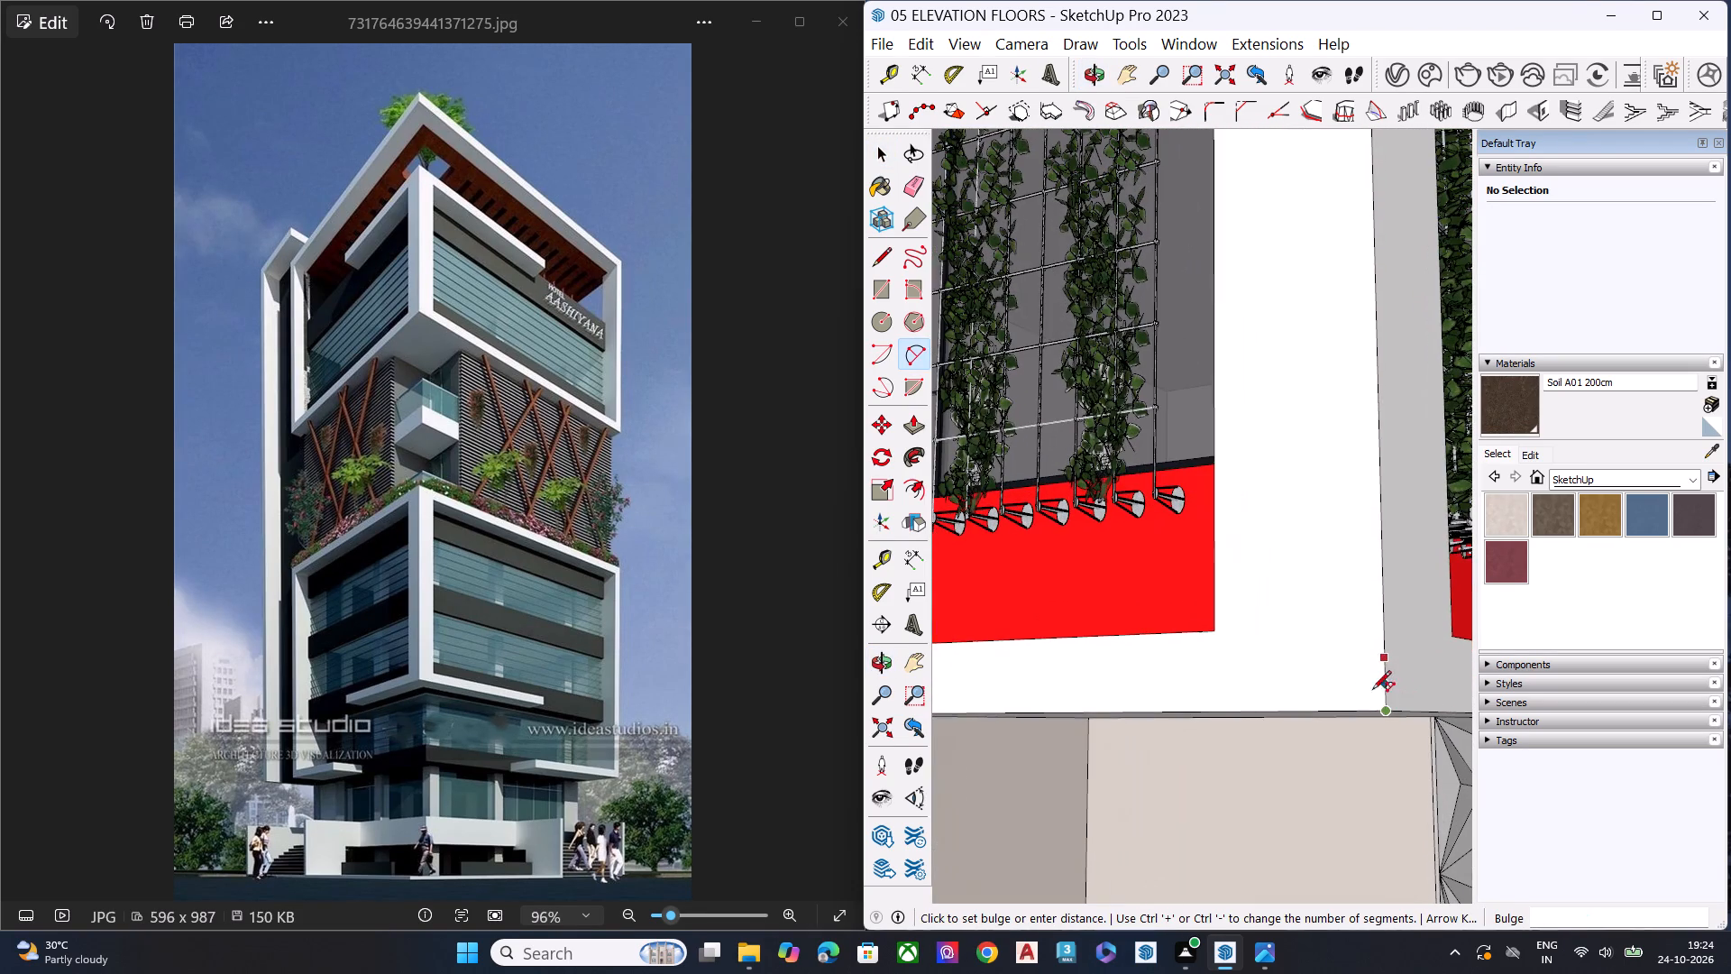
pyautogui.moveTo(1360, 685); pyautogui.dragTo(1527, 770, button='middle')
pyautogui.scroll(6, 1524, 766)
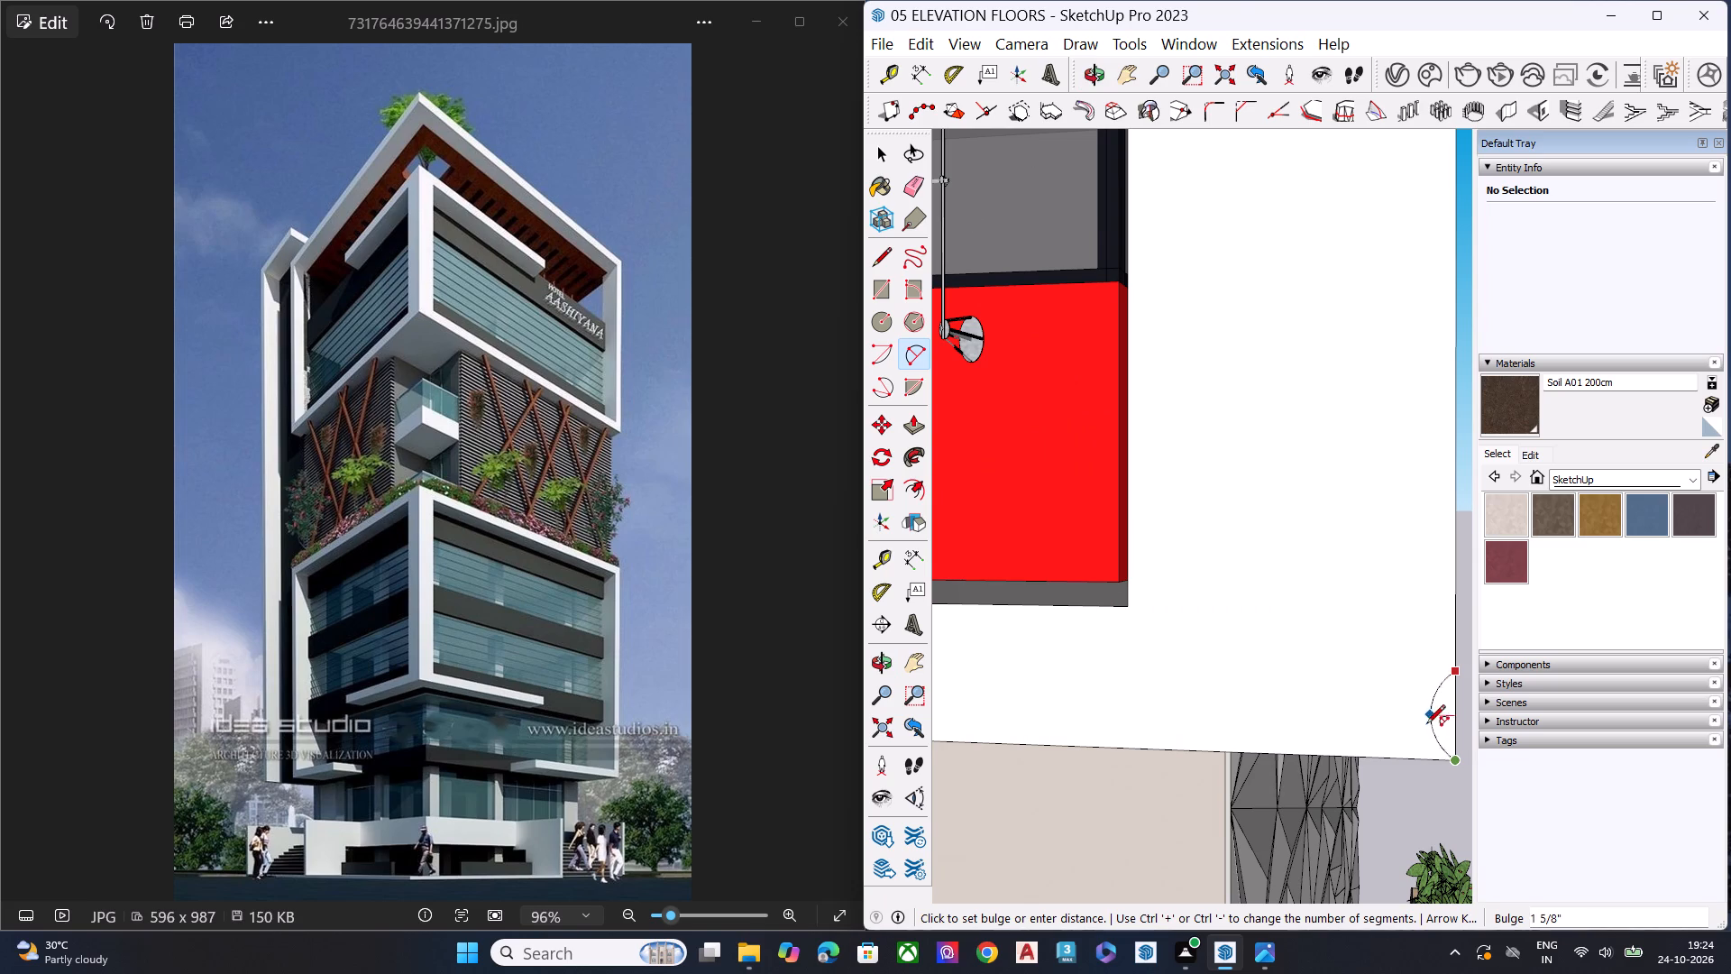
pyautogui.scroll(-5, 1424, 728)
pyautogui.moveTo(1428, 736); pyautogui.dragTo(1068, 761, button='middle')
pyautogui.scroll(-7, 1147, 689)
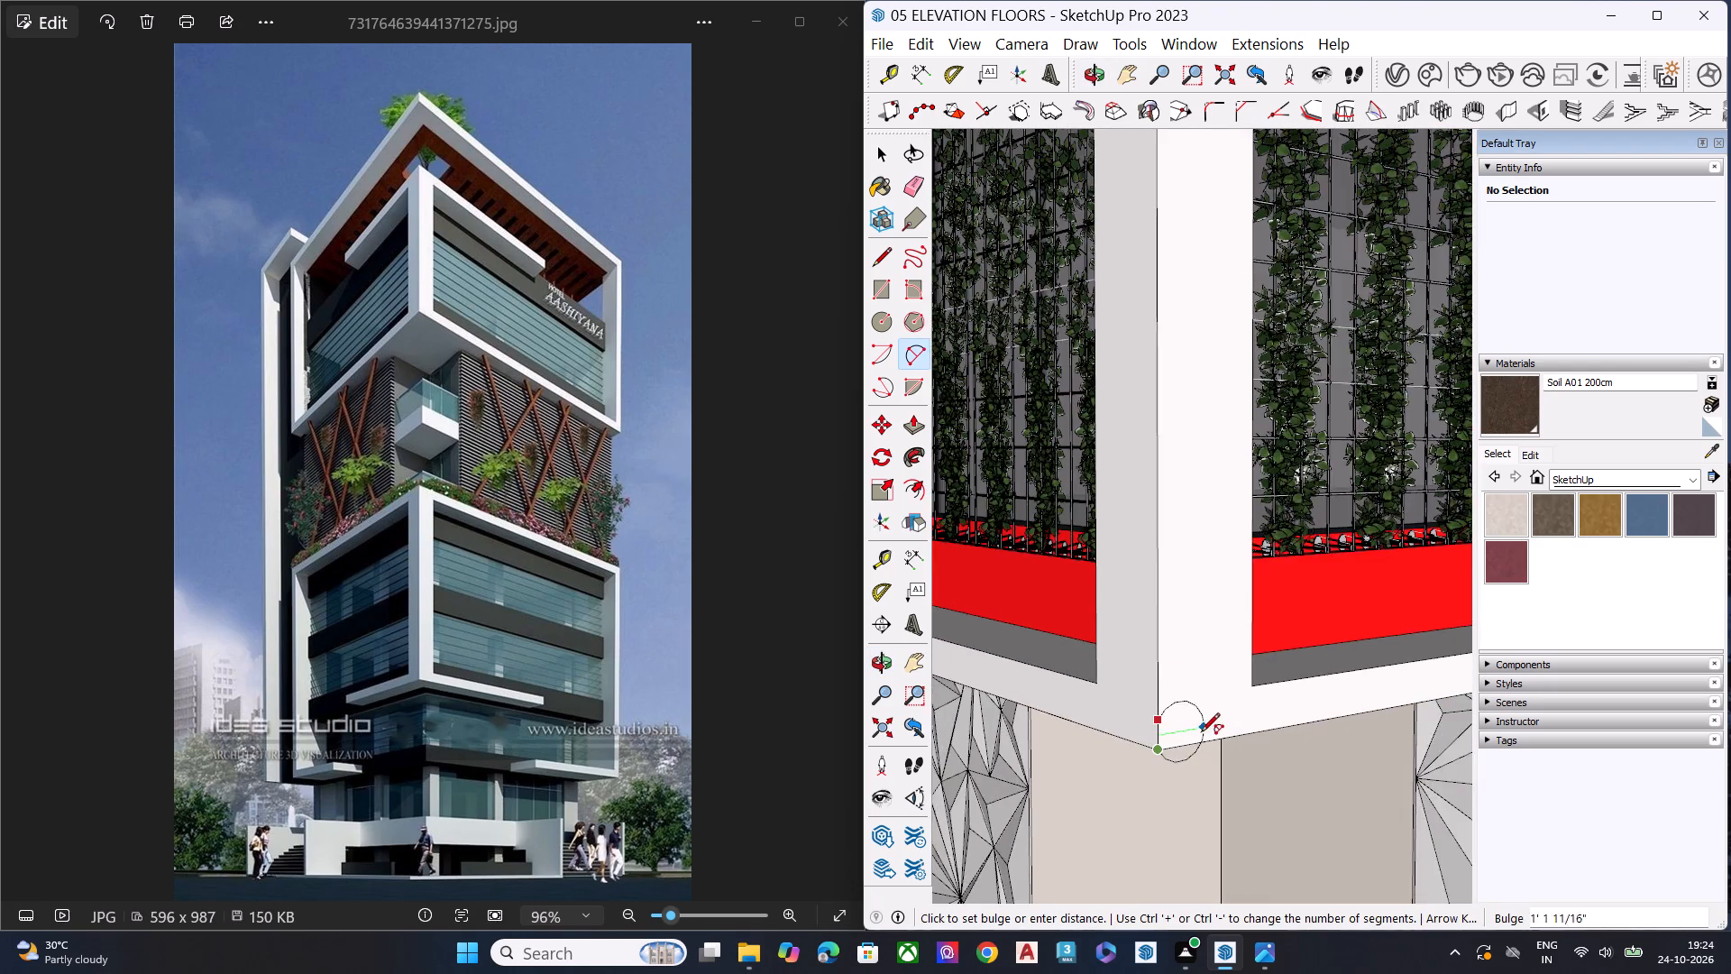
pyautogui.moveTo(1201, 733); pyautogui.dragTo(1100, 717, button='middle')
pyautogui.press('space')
# Draw a tangent arc of about 6 9/16" radius on the upper frame's face at its lower front corner, above the recessed balcony.
pyautogui.scroll(3, 1100, 717)
pyautogui.scroll(-1, 1102, 715)
pyautogui.scroll(2, 1102, 715)
pyautogui.moveTo(1167, 718); pyautogui.dragTo(1115, 693, button='middle')
pyautogui.scroll(1, 1111, 685)
pyautogui.press('a')
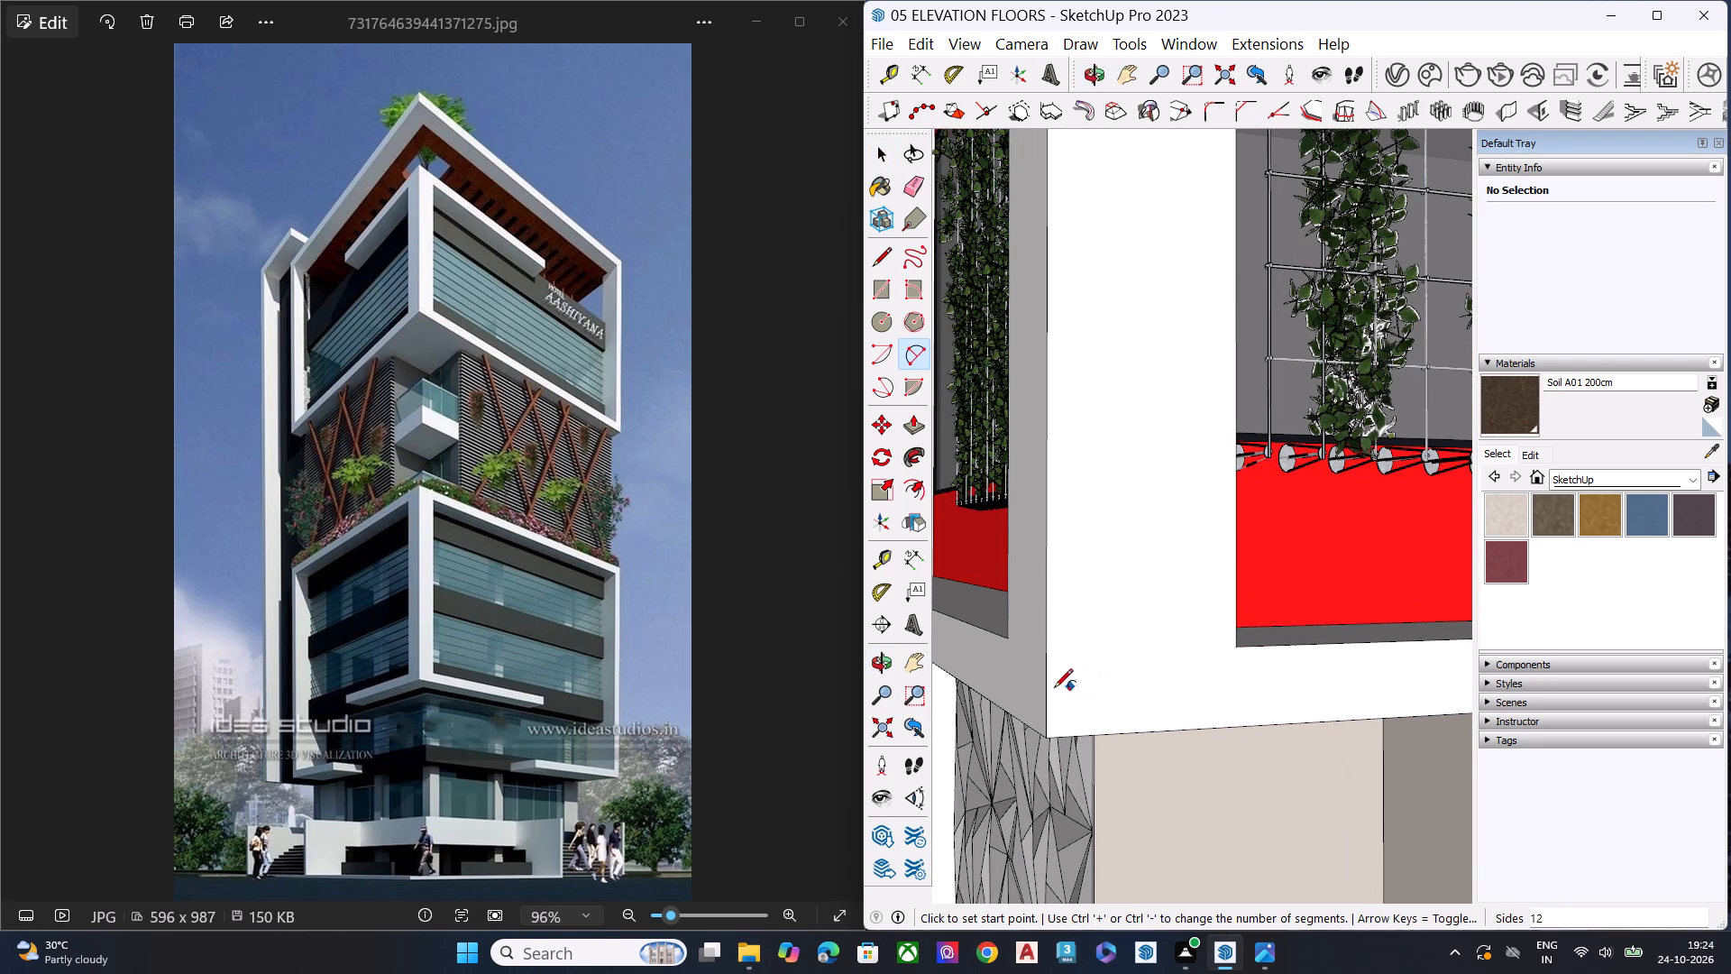
pyautogui.click(1047, 691)
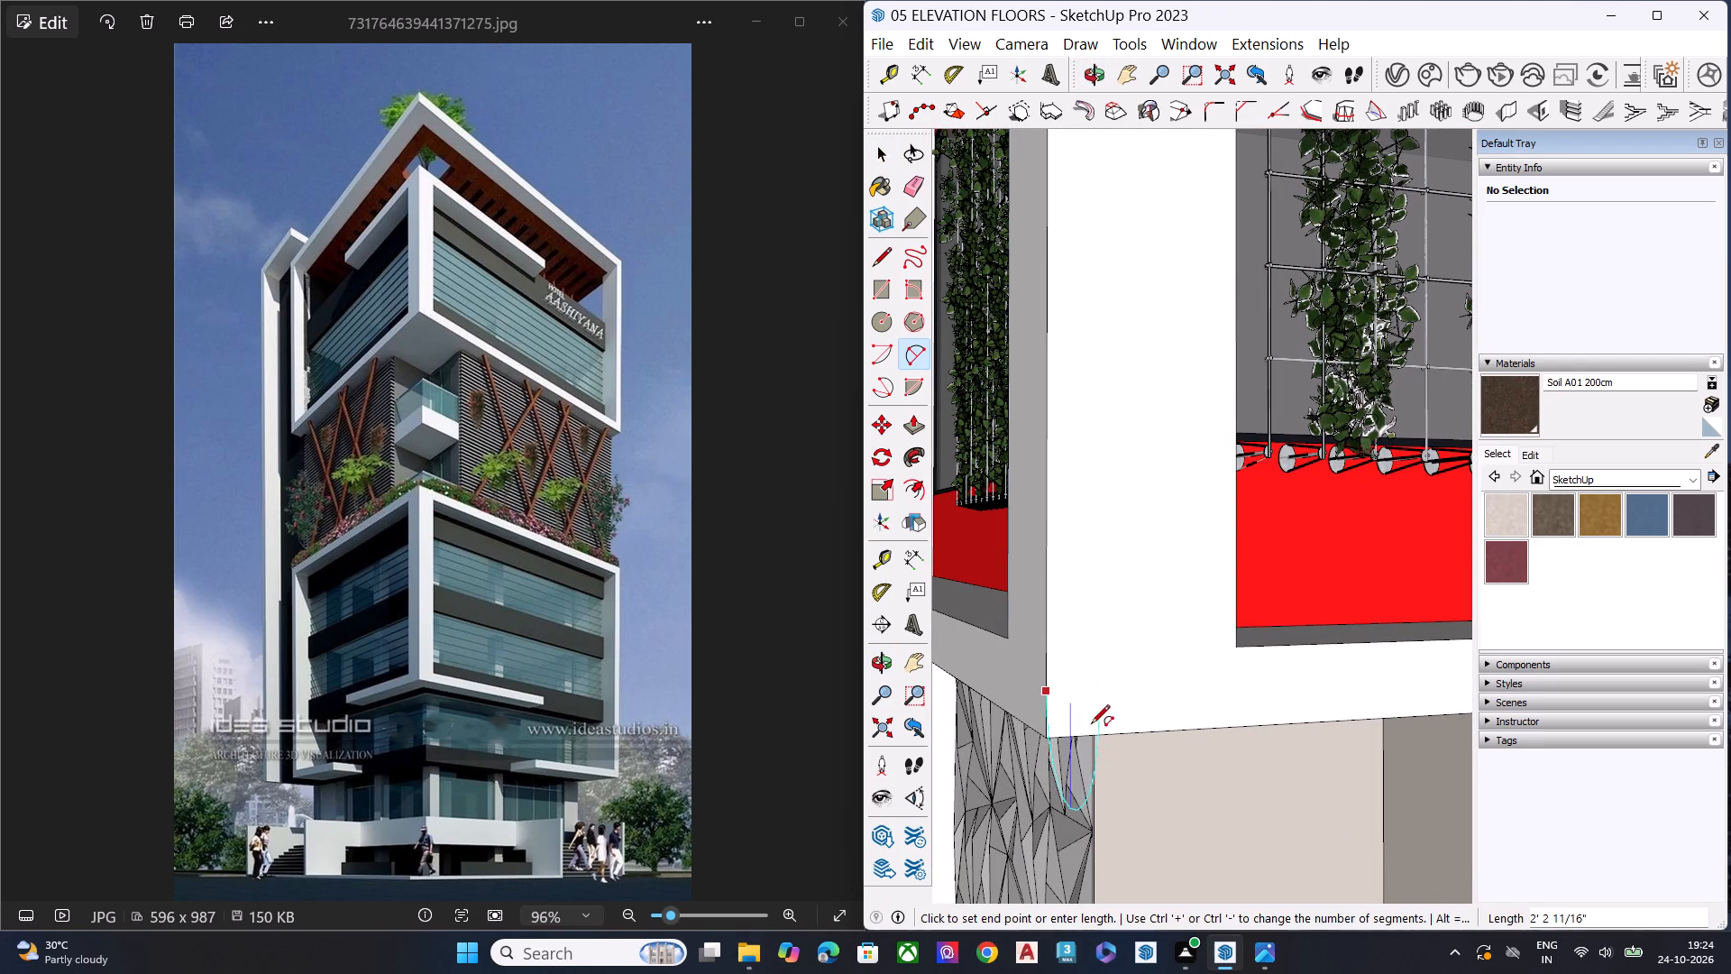
pyautogui.click(1083, 730)
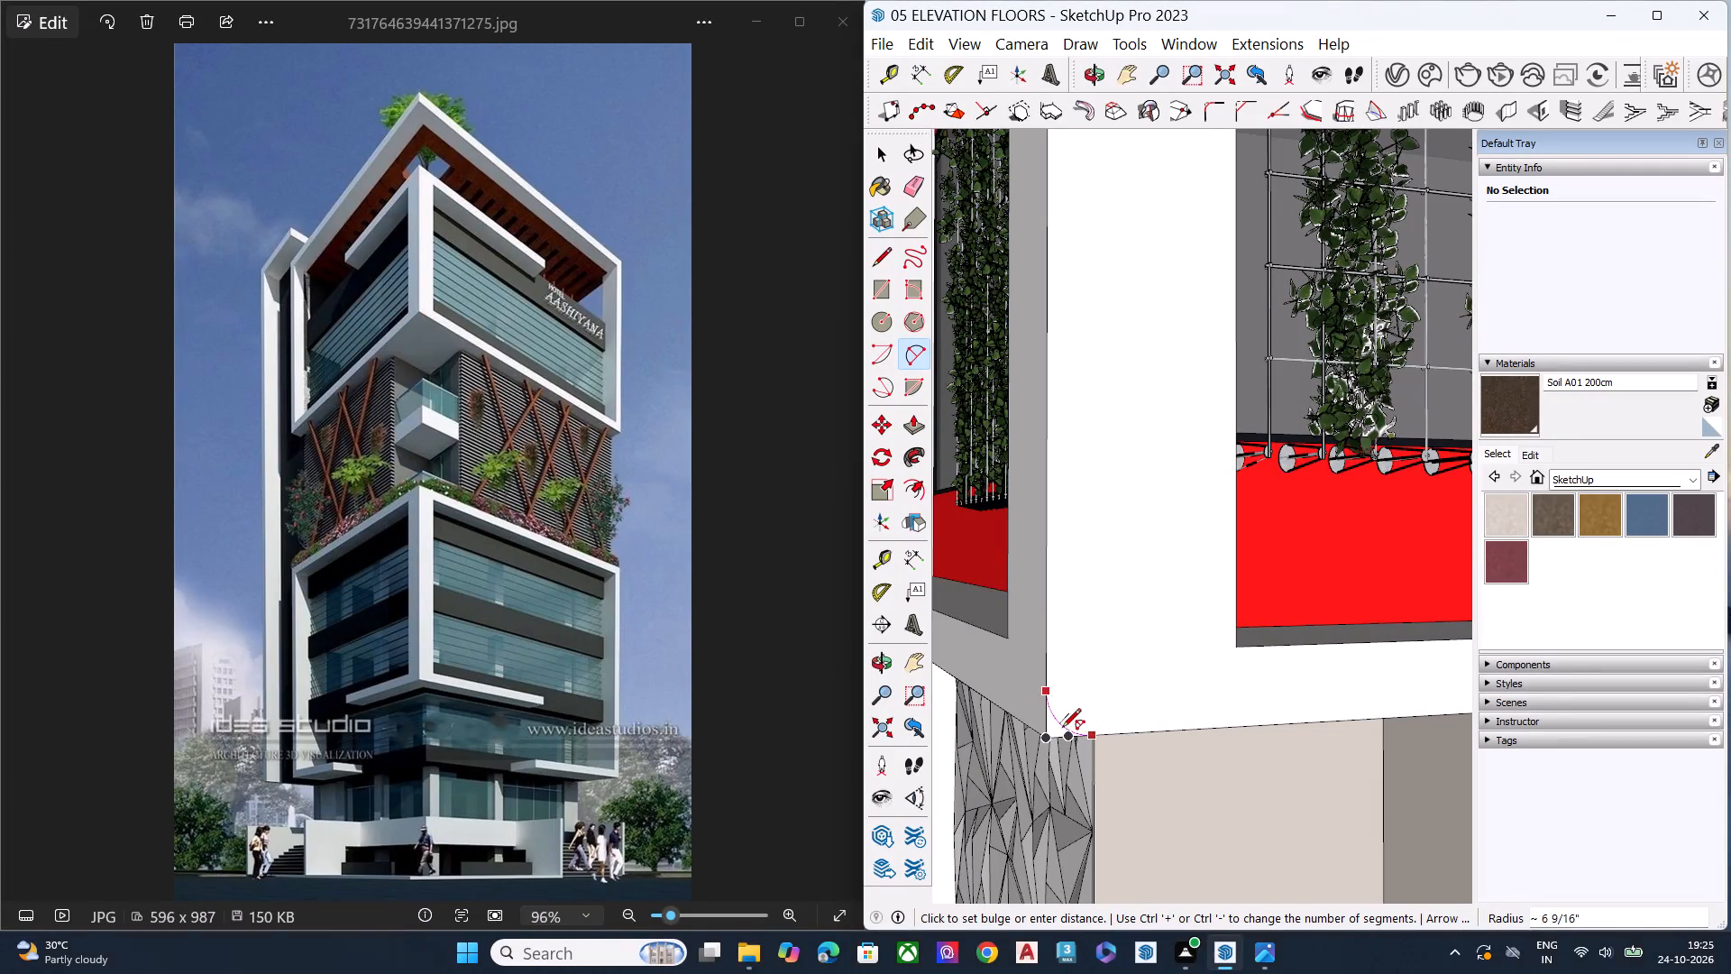
pyautogui.scroll(9, 1062, 729)
pyautogui.click(1062, 729)
# Push/Pull the sliver outside the arc about 30' 1 13/16" along the upper frame's bottom edge to round it over its full length.
pyautogui.press('space')
pyautogui.click(1047, 735)
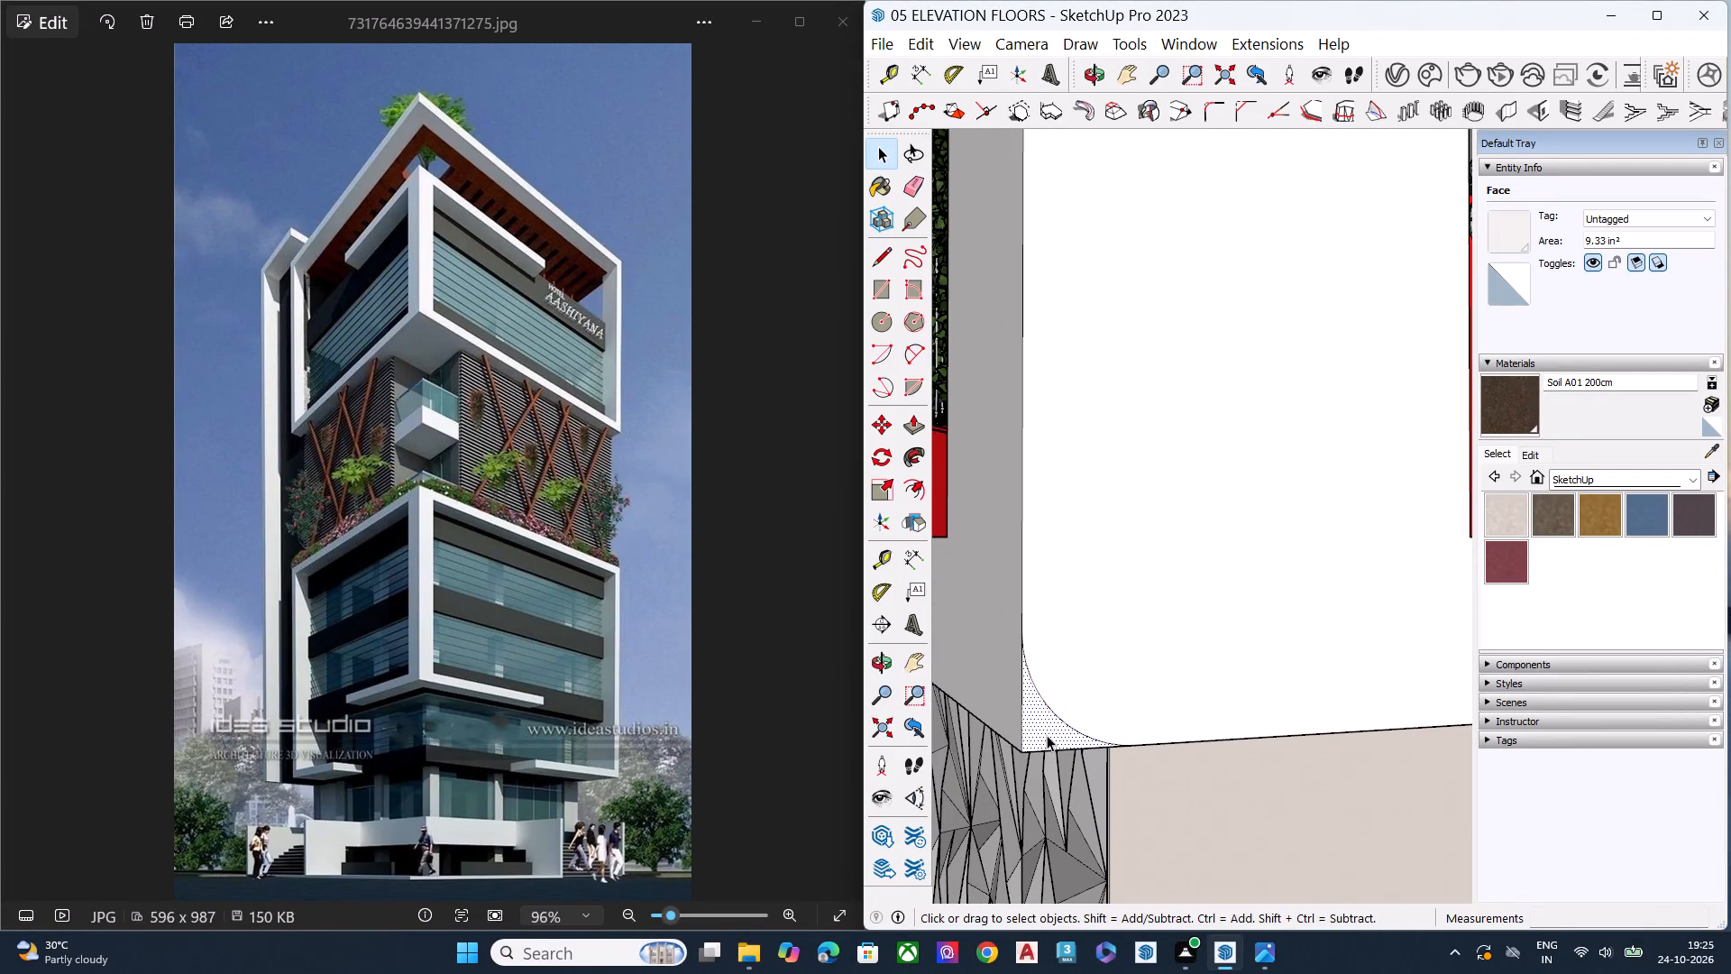
pyautogui.press('p')
pyautogui.click(1044, 733)
pyautogui.scroll(-8, 1048, 699)
pyautogui.scroll(-10, 1146, 693)
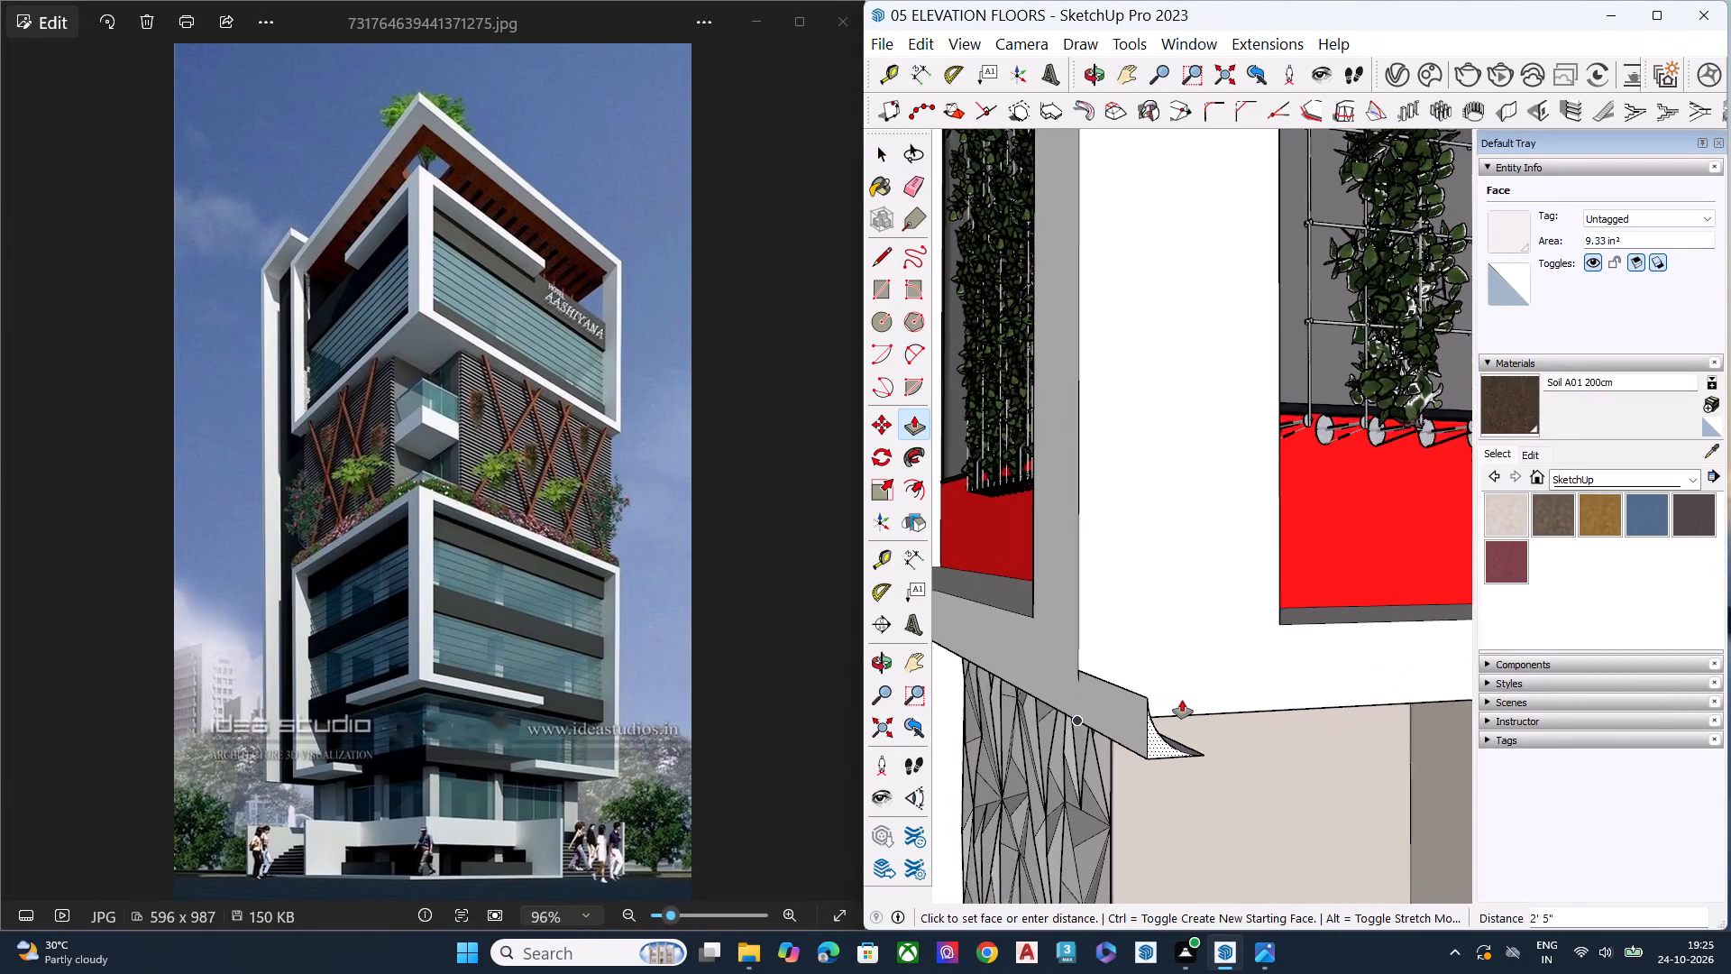
pyautogui.scroll(-3, 1186, 702)
pyautogui.scroll(1, 1200, 712)
pyautogui.scroll(-12, 1204, 715)
pyautogui.moveTo(1088, 708); pyautogui.dragTo(1257, 655, button='middle')
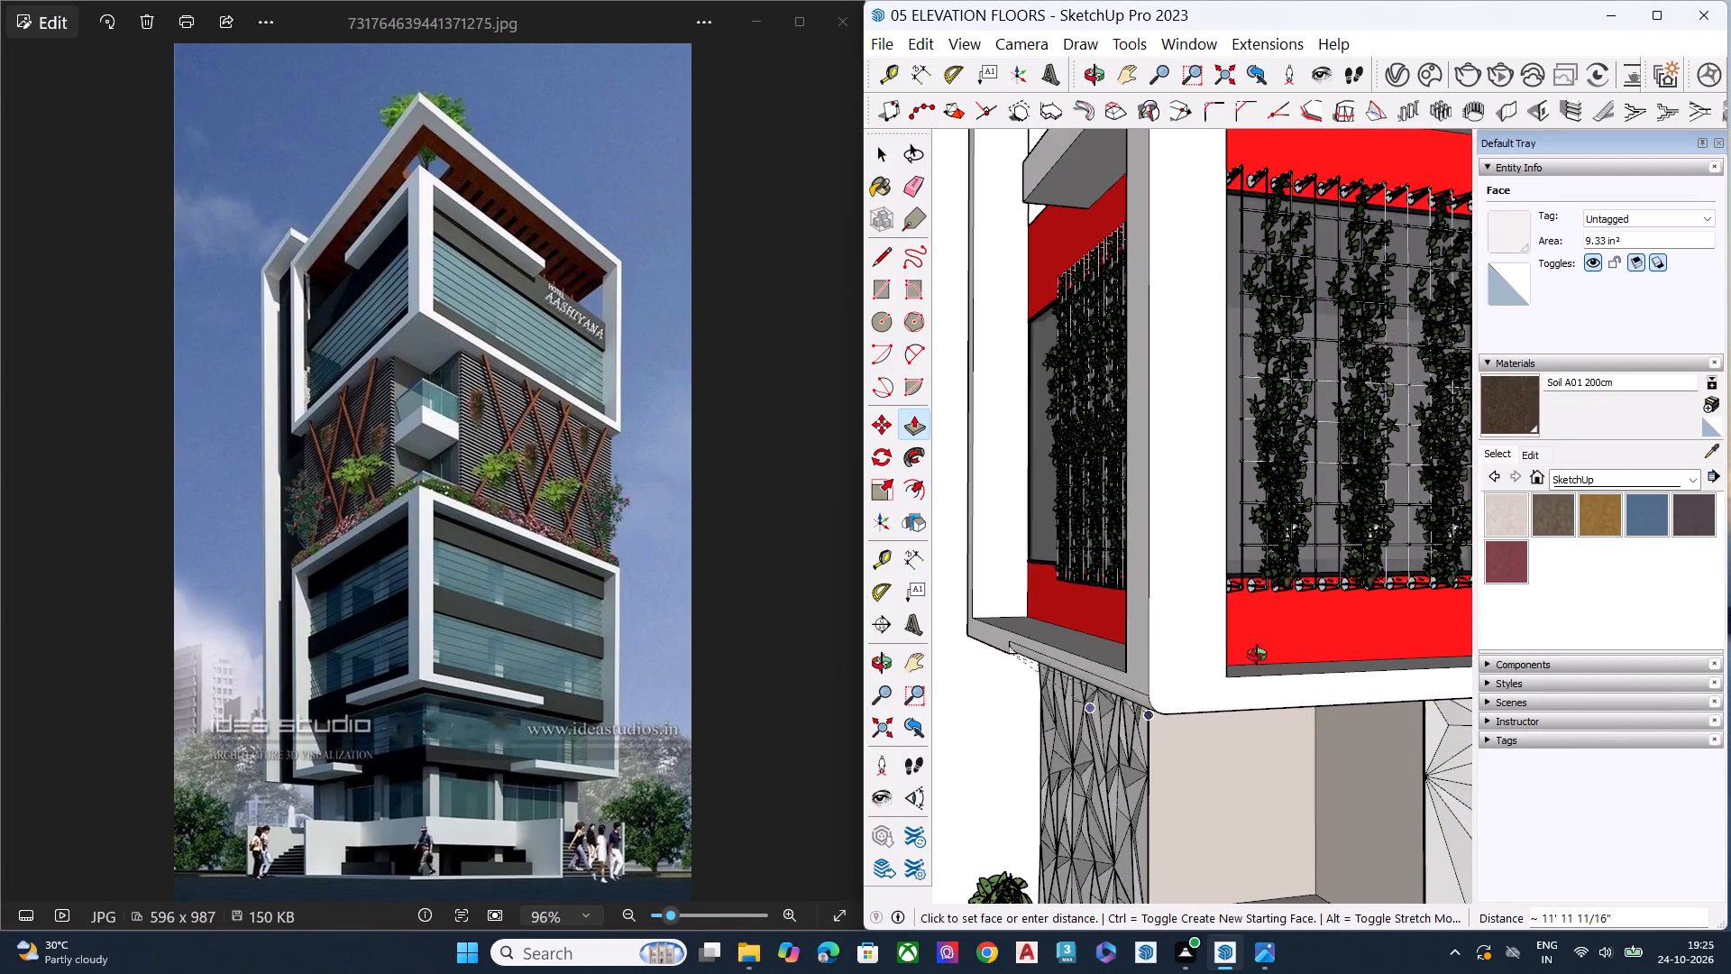
pyautogui.moveTo(1257, 655); pyautogui.dragTo(1499, 641, button='middle')
pyautogui.scroll(-15, 1454, 697)
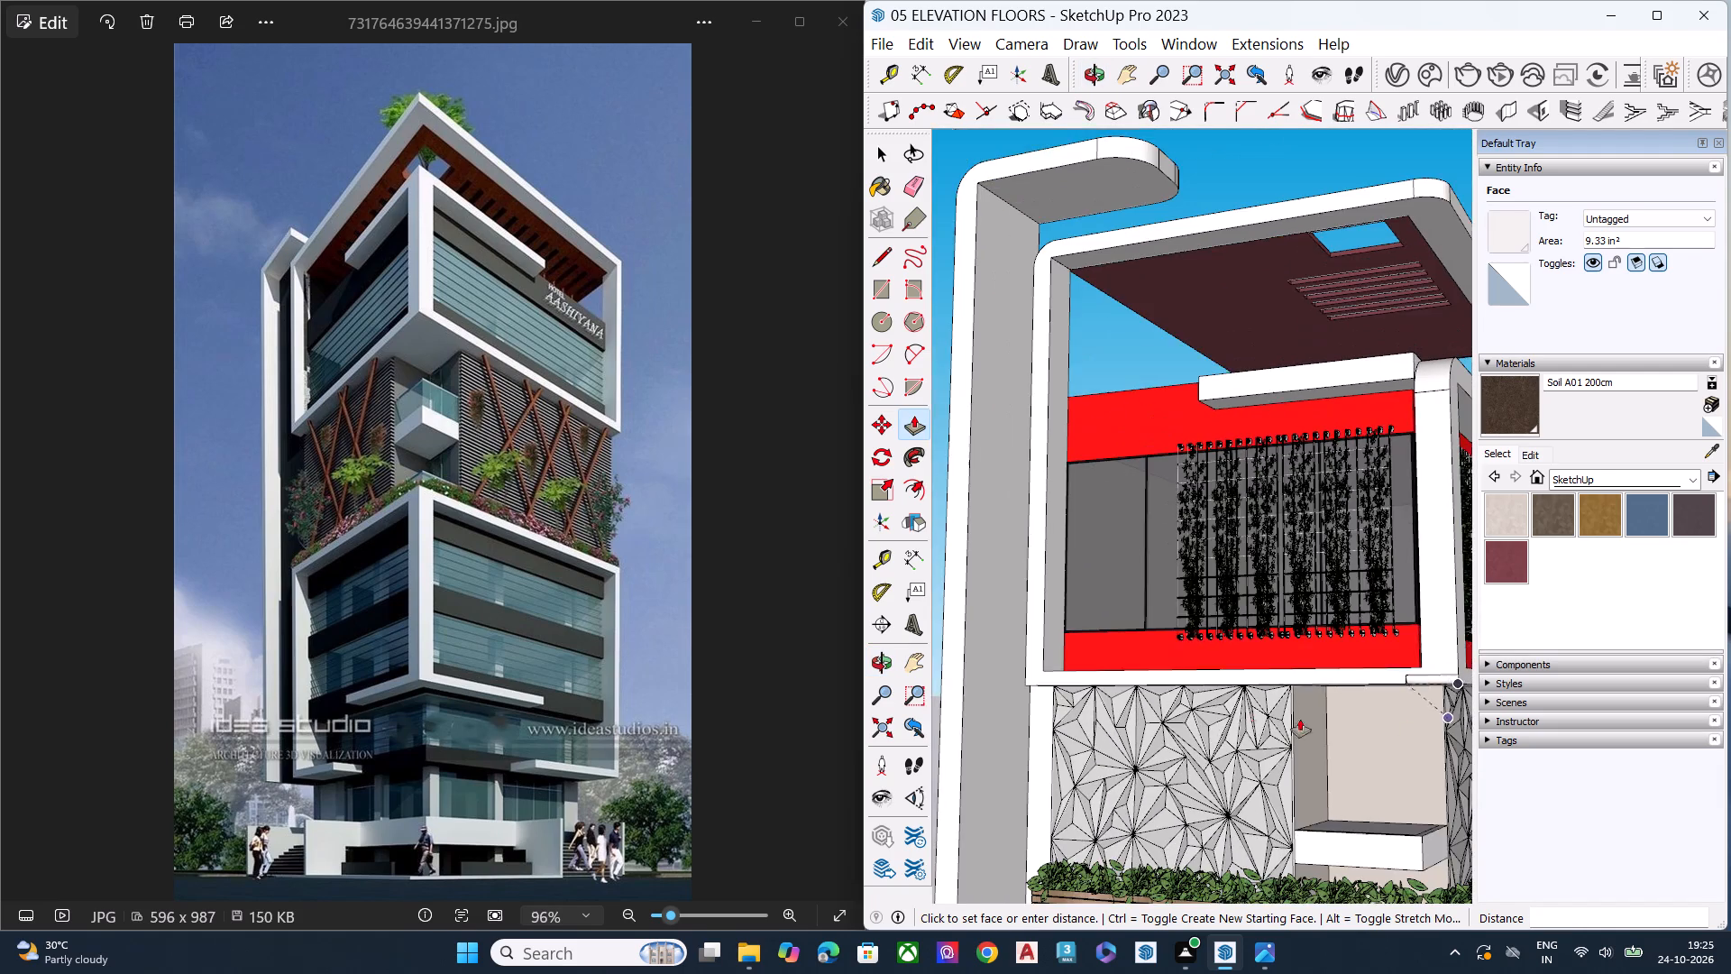
pyautogui.scroll(8, 1097, 694)
pyautogui.click(961, 671)
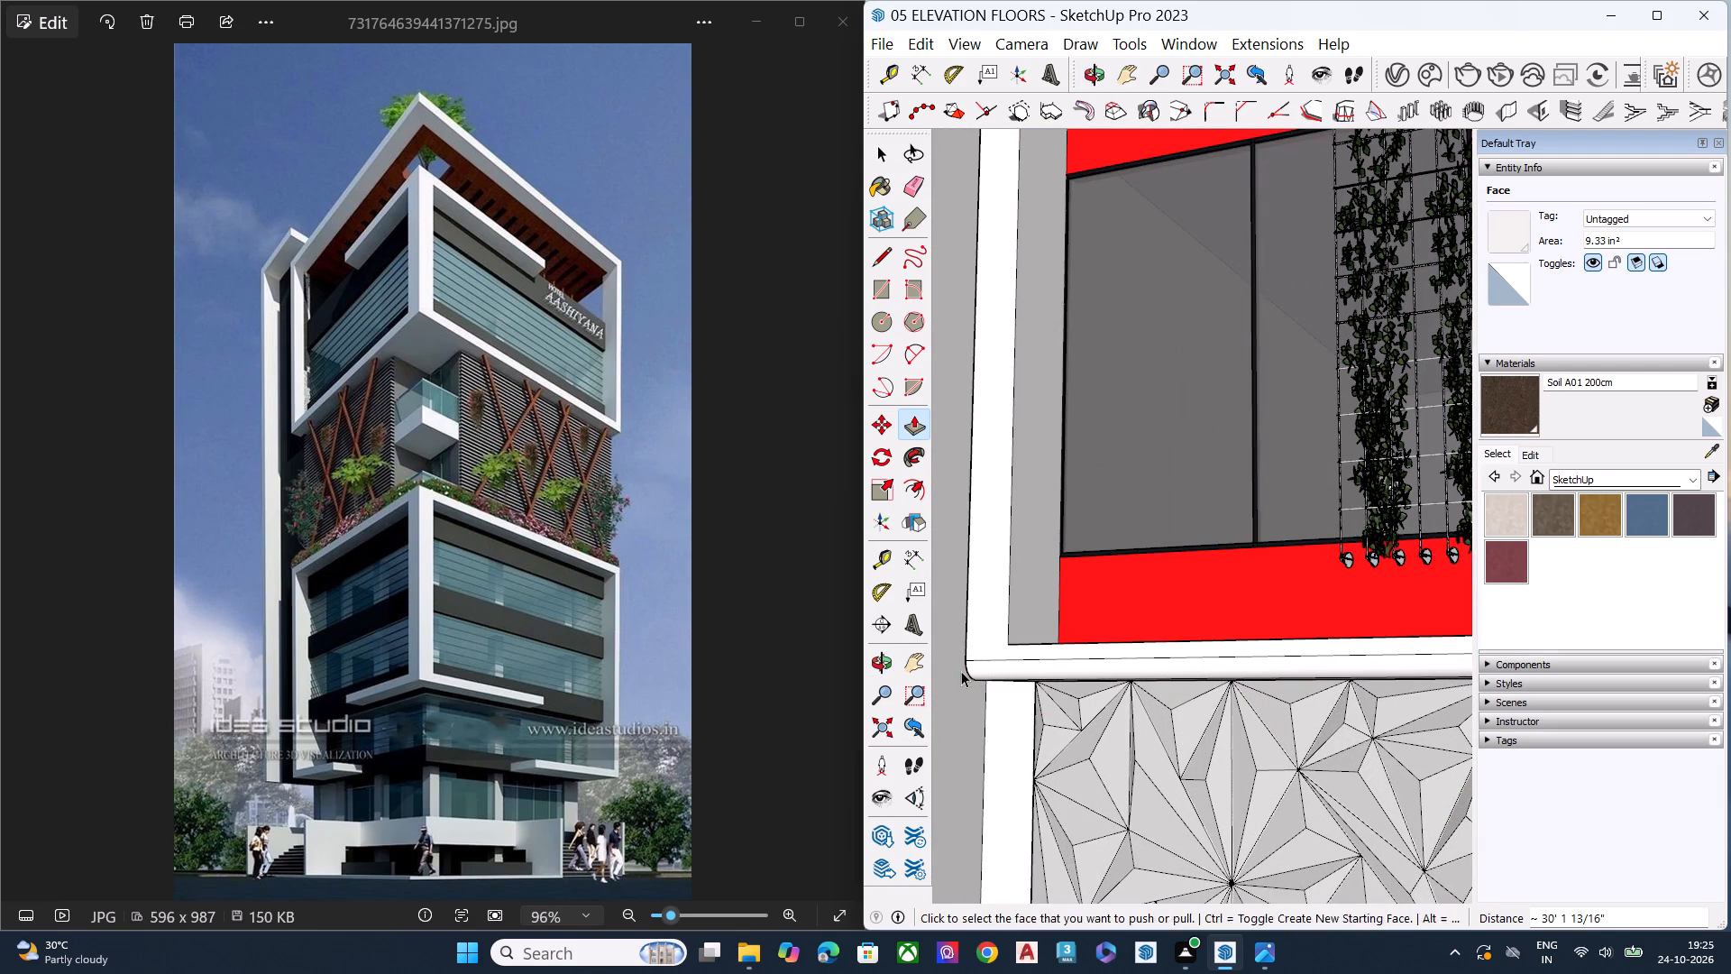
# Soften the seam where the rounded bottom edge meets the upper frame's front face.
pyautogui.press('space')
pyautogui.scroll(5, 966, 671)
pyautogui.scroll(-1, 966, 671)
pyautogui.scroll(1, 966, 671)
pyautogui.scroll(-7, 972, 667)
pyautogui.scroll(5, 1035, 658)
pyautogui.middleClick(1035, 658)
pyautogui.scroll(-1, 1035, 658)
pyautogui.scroll(2, 1035, 658)
pyautogui.press('e')
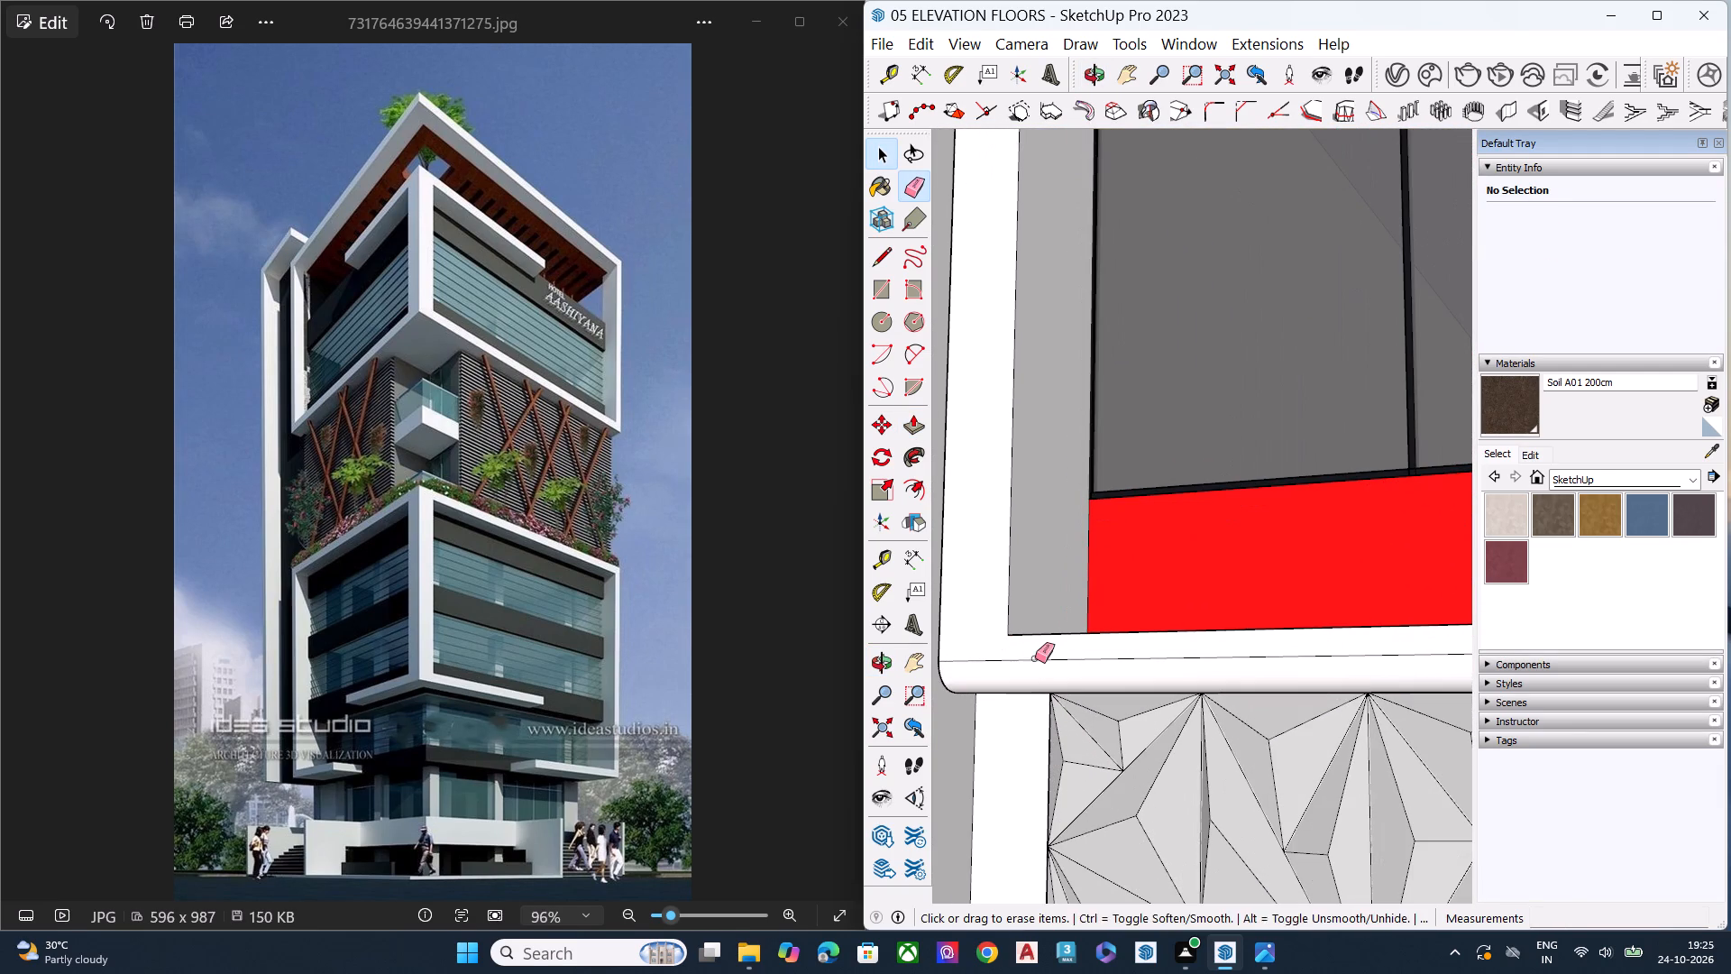
pyautogui.click(1038, 658)
# Soften the seam where the rounded bottom edge meets the upper frame's underside.
pyautogui.moveTo(1102, 671); pyautogui.dragTo(1095, 399, button='middle')
pyautogui.scroll(3, 1095, 399)
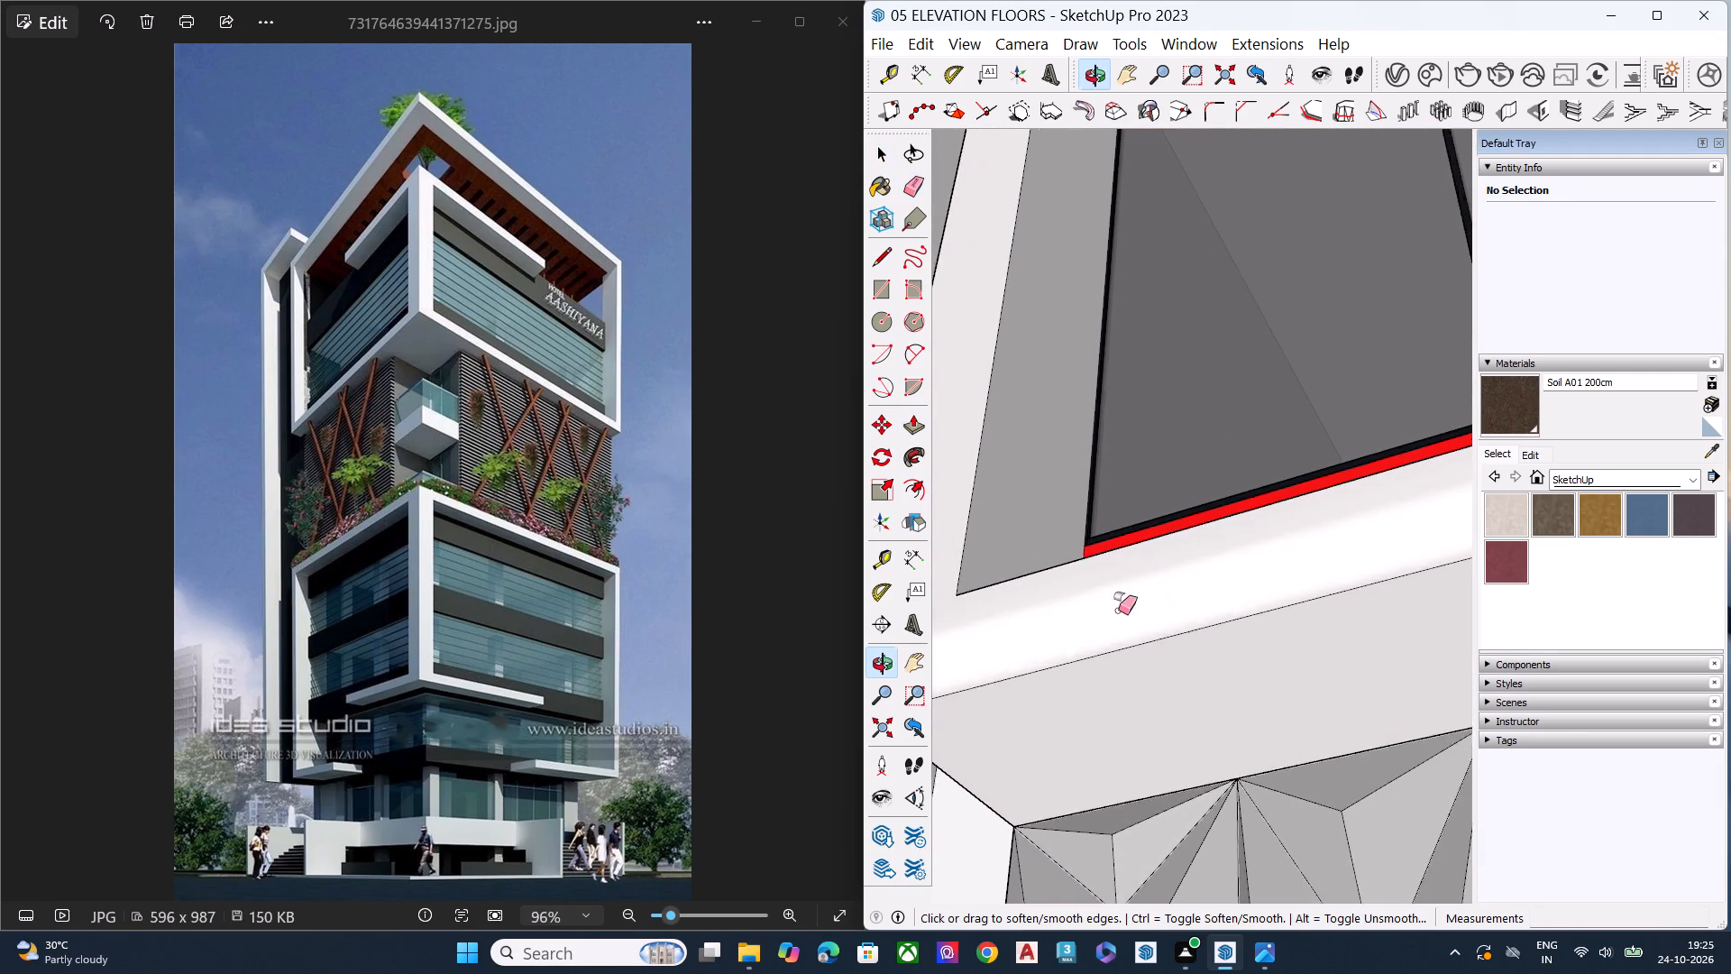
pyautogui.scroll(1, 1119, 609)
pyautogui.click(1168, 639)
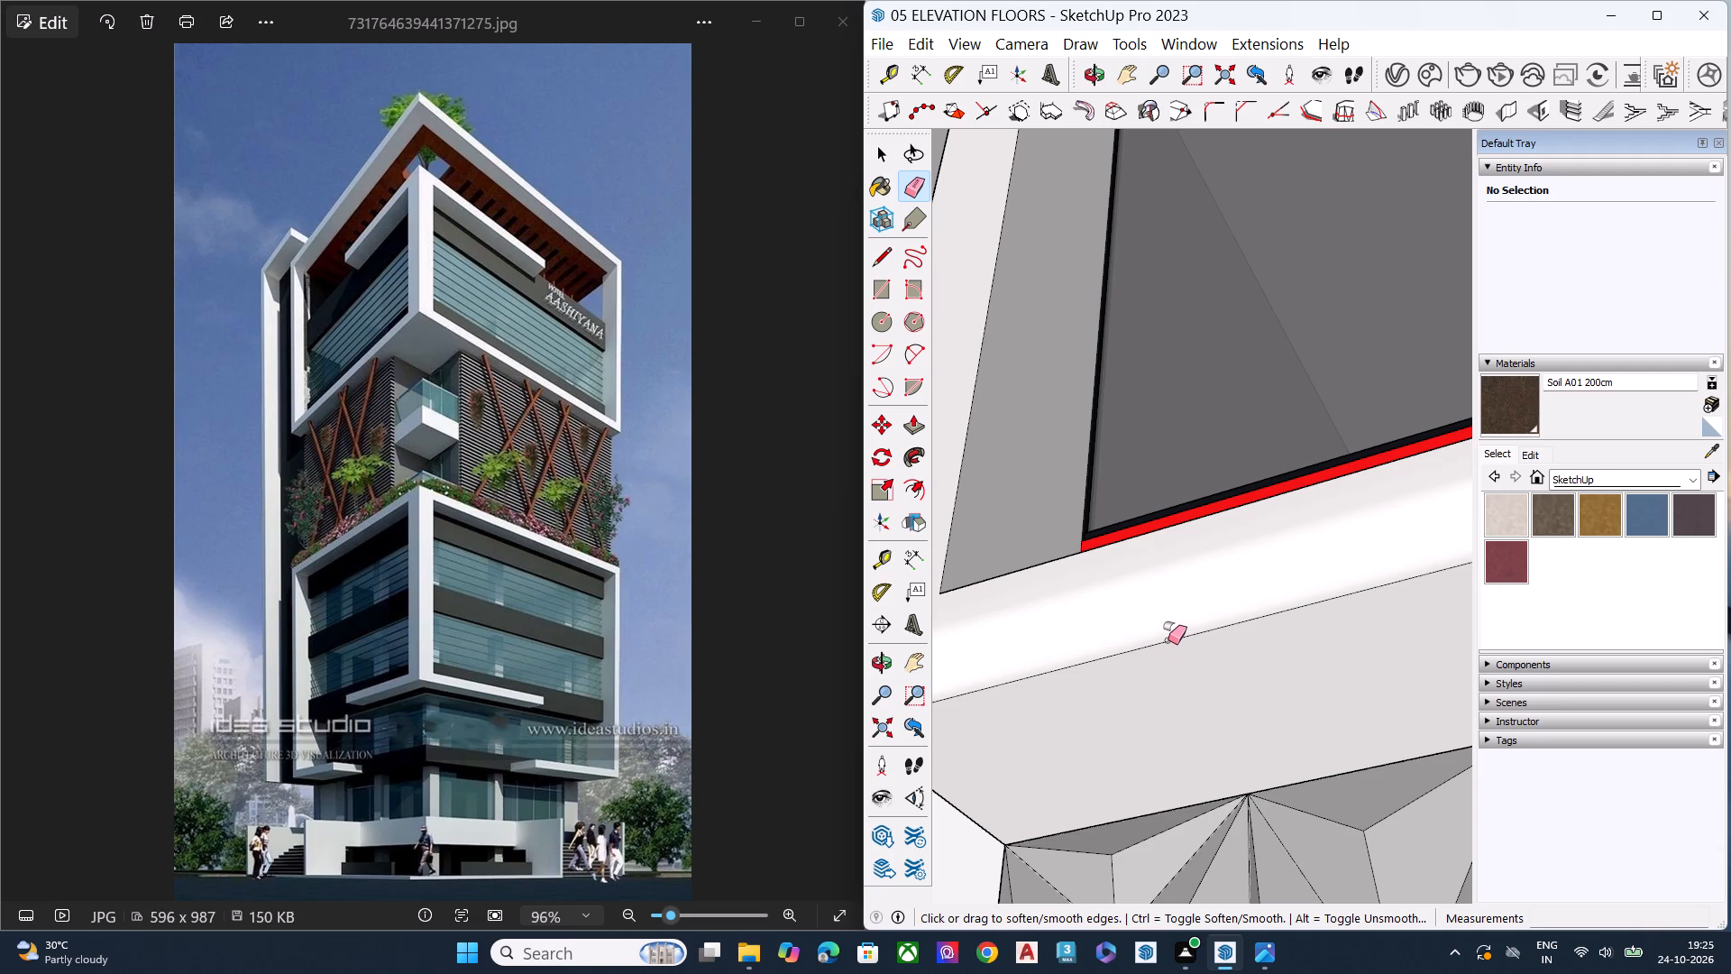
pyautogui.click(1170, 637)
pyautogui.click(1179, 630)
pyautogui.press('space')
pyautogui.moveTo(1229, 624); pyautogui.dragTo(1188, 542, button='middle')
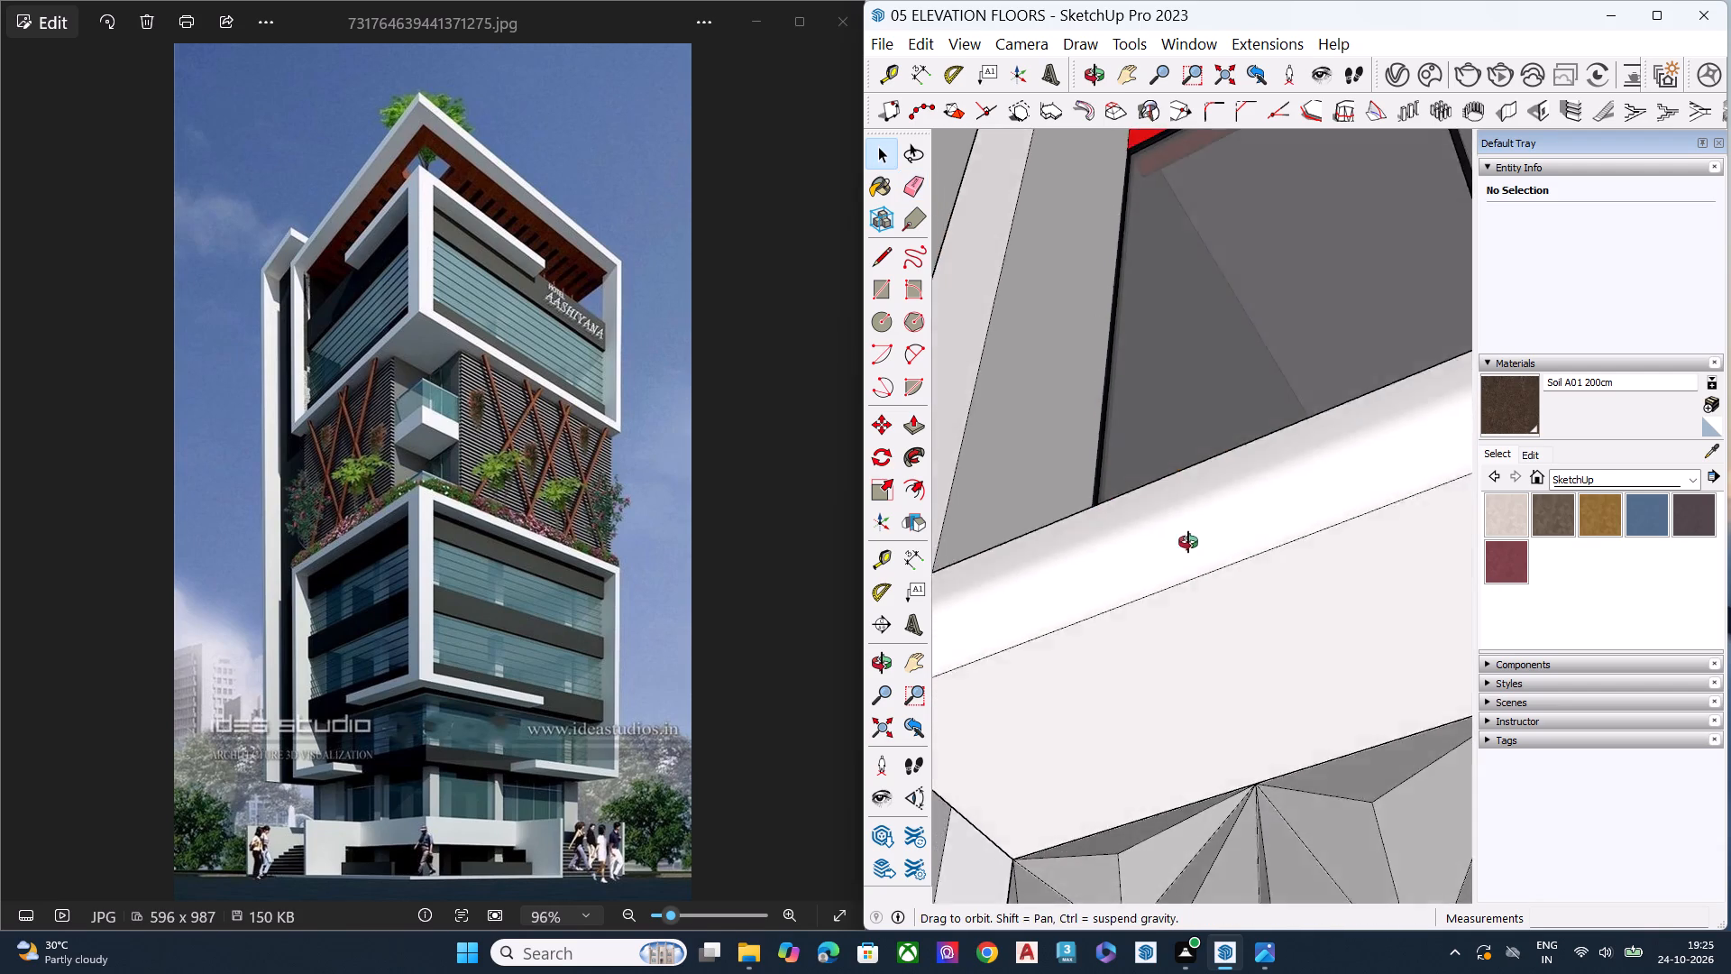
pyautogui.moveTo(1188, 542); pyautogui.dragTo(1146, 442, button='middle')
pyautogui.scroll(5, 1146, 440)
pyautogui.scroll(-2, 1153, 452)
pyautogui.scroll(1, 1159, 456)
pyautogui.press('e')
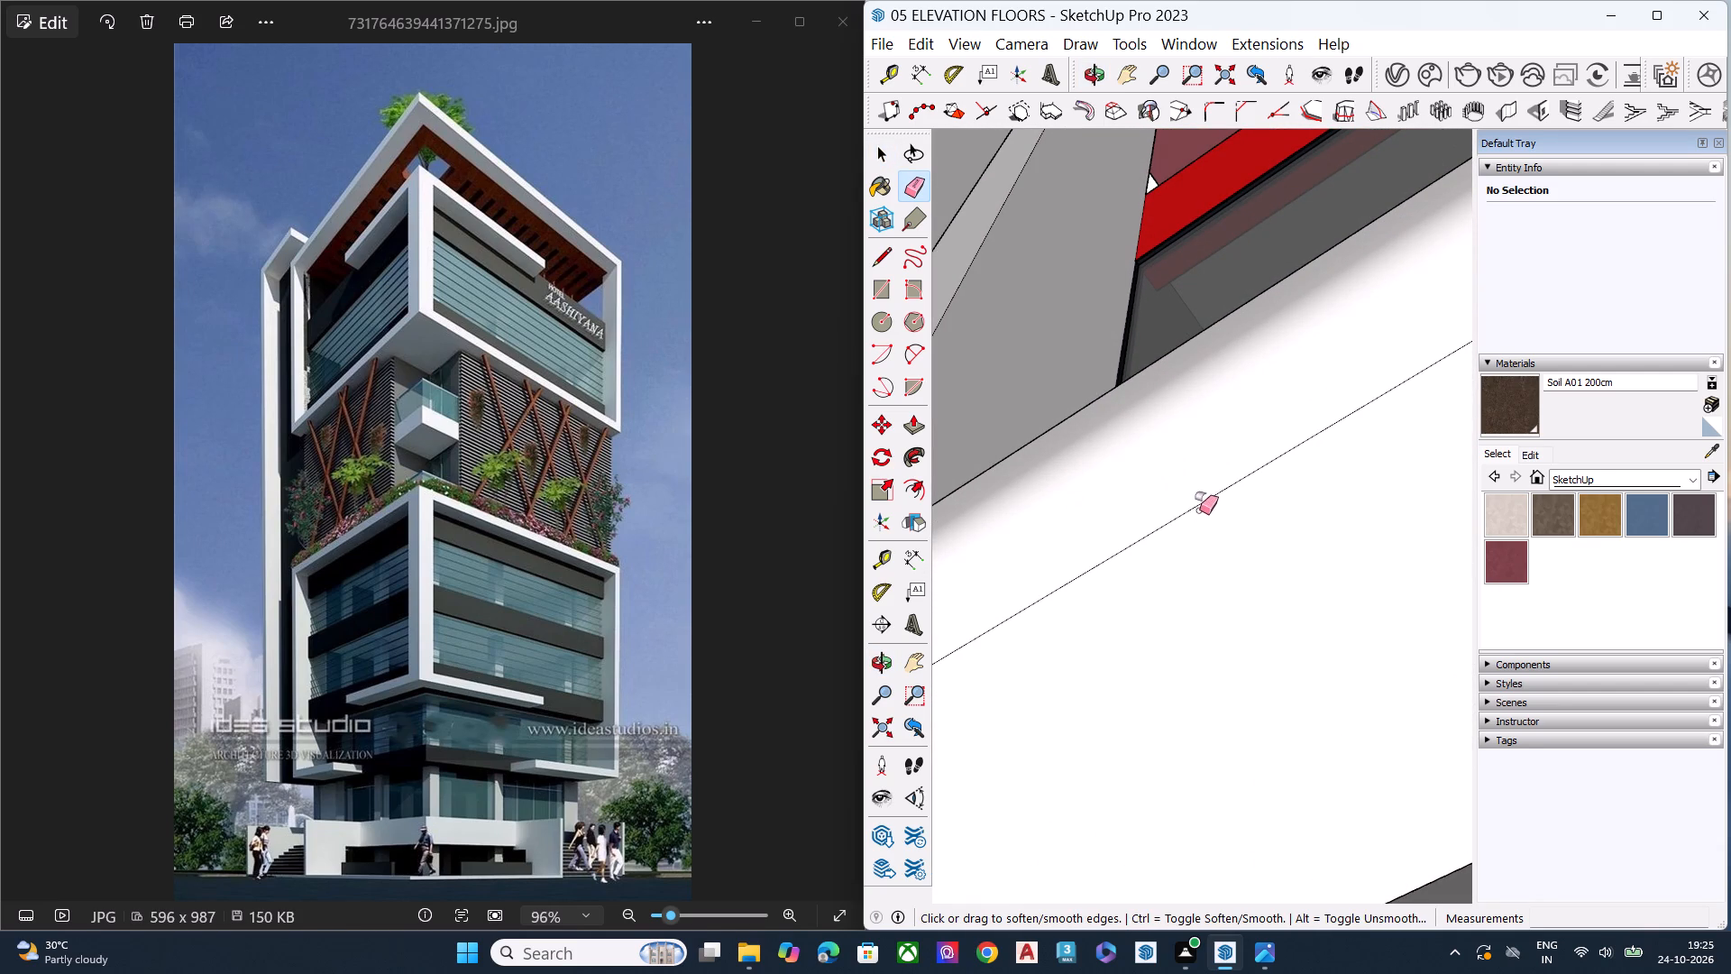
pyautogui.click(1200, 501)
pyautogui.press('space')
# Examine the whole building's frames, rounded corners and facade from several angles against the reference image.
pyautogui.scroll(-2, 1114, 547)
pyautogui.scroll(1, 1113, 559)
pyautogui.scroll(-4, 1113, 560)
pyautogui.scroll(1, 1113, 562)
pyautogui.scroll(-6, 1119, 579)
pyautogui.scroll(1, 1107, 648)
pyautogui.scroll(-13, 1106, 649)
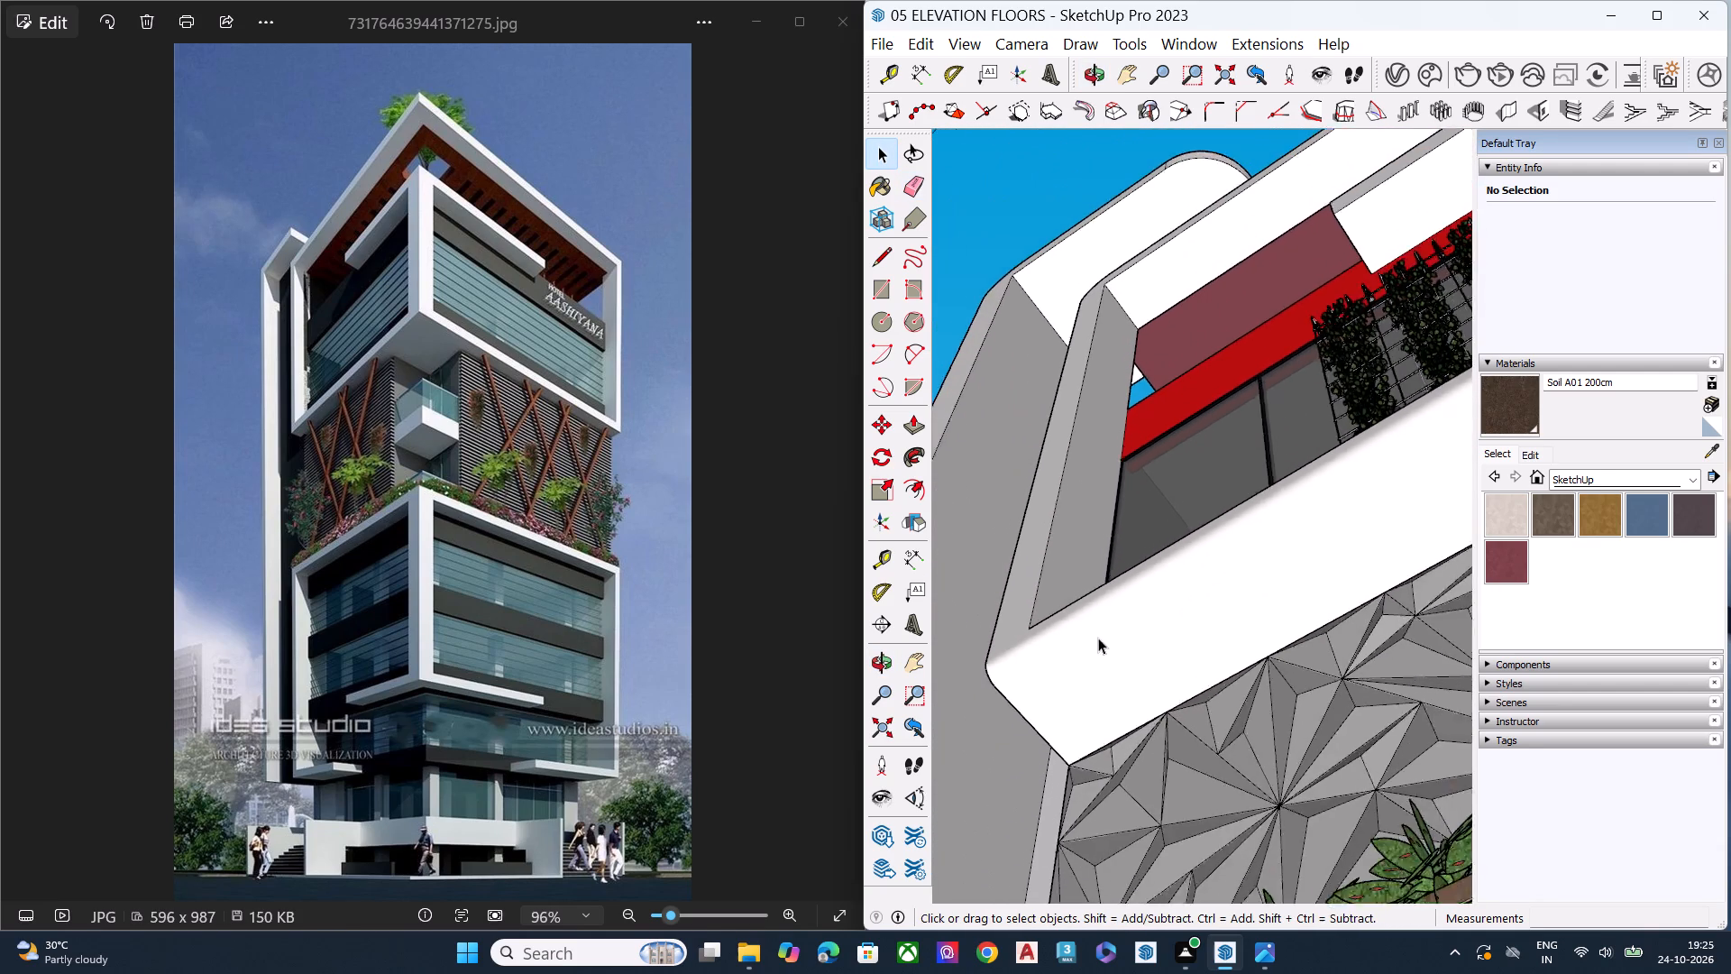
pyautogui.scroll(-6, 1098, 638)
pyautogui.moveTo(1169, 619); pyautogui.dragTo(1438, 760, button='middle')
pyautogui.scroll(9, 1237, 761)
pyautogui.scroll(-8, 1119, 767)
pyautogui.scroll(1, 1336, 748)
pyautogui.moveTo(1328, 751); pyautogui.dragTo(1015, 894, button='middle')
pyautogui.scroll(-1, 1302, 759)
pyautogui.scroll(-3, 1038, 722)
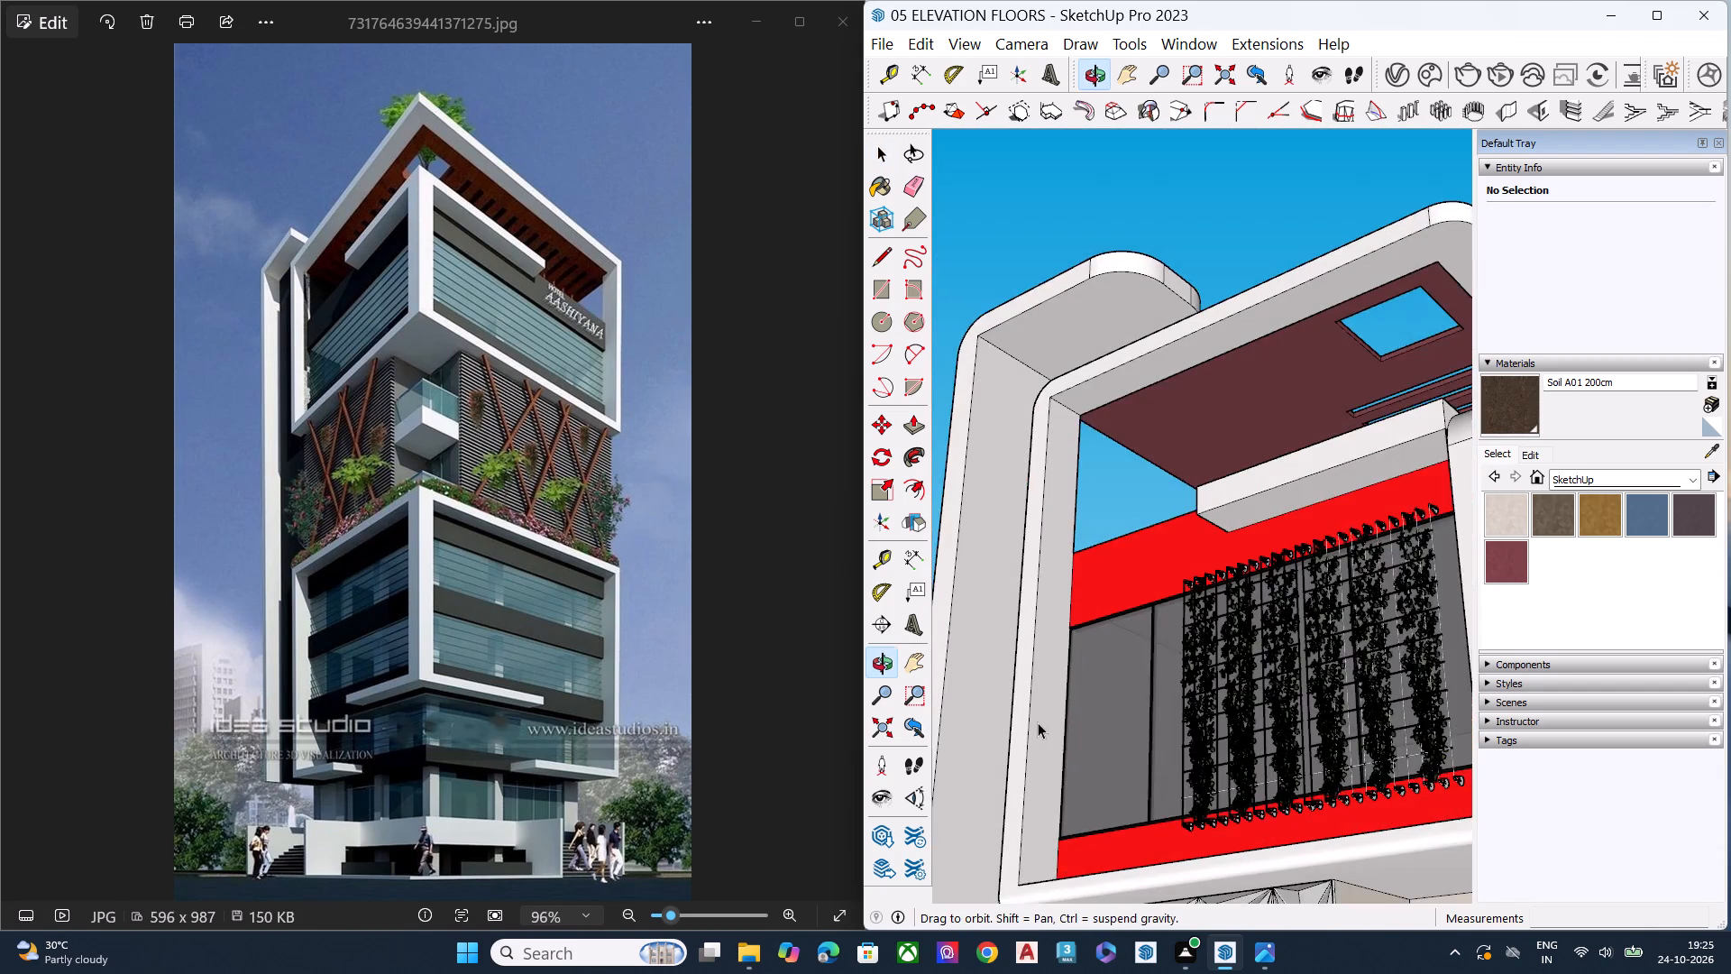
pyautogui.scroll(-6, 1038, 722)
pyautogui.scroll(-3, 1199, 656)
pyautogui.scroll(1, 1199, 656)
pyautogui.scroll(-4, 1199, 657)
pyautogui.moveTo(1276, 746); pyautogui.dragTo(1131, 862, button='middle')
pyautogui.scroll(1, 1204, 635)
pyautogui.scroll(-7, 1200, 636)
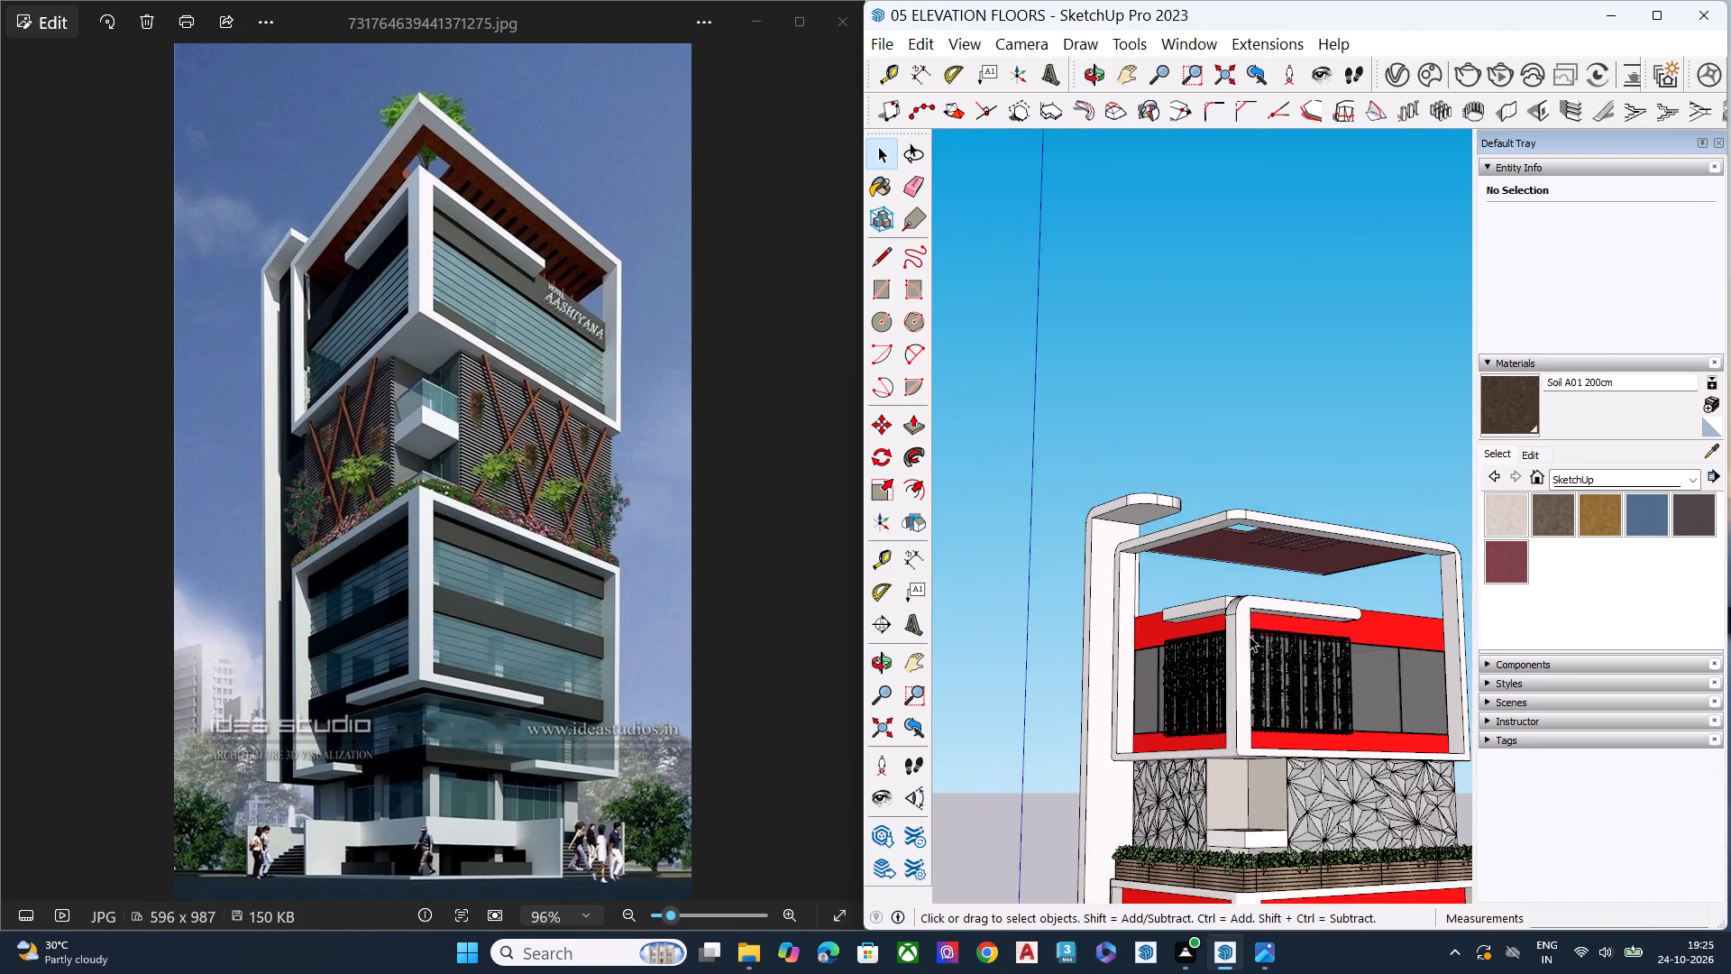
pyautogui.scroll(-2, 1250, 636)
pyautogui.scroll(1, 1147, 634)
pyautogui.scroll(-19, 1143, 634)
pyautogui.press('space')
pyautogui.moveTo(1232, 718); pyautogui.dragTo(1235, 789, button='middle')
pyautogui.scroll(1, 1228, 824)
pyautogui.scroll(-1, 1228, 827)
pyautogui.scroll(9, 1228, 828)
pyautogui.scroll(-5, 1225, 835)
pyautogui.scroll(1, 1156, 776)
pyautogui.scroll(-4, 1141, 760)
pyautogui.scroll(-1, 1223, 813)
pyautogui.scroll(1, 1223, 812)
pyautogui.scroll(-8, 1178, 743)
pyautogui.scroll(6, 1204, 872)
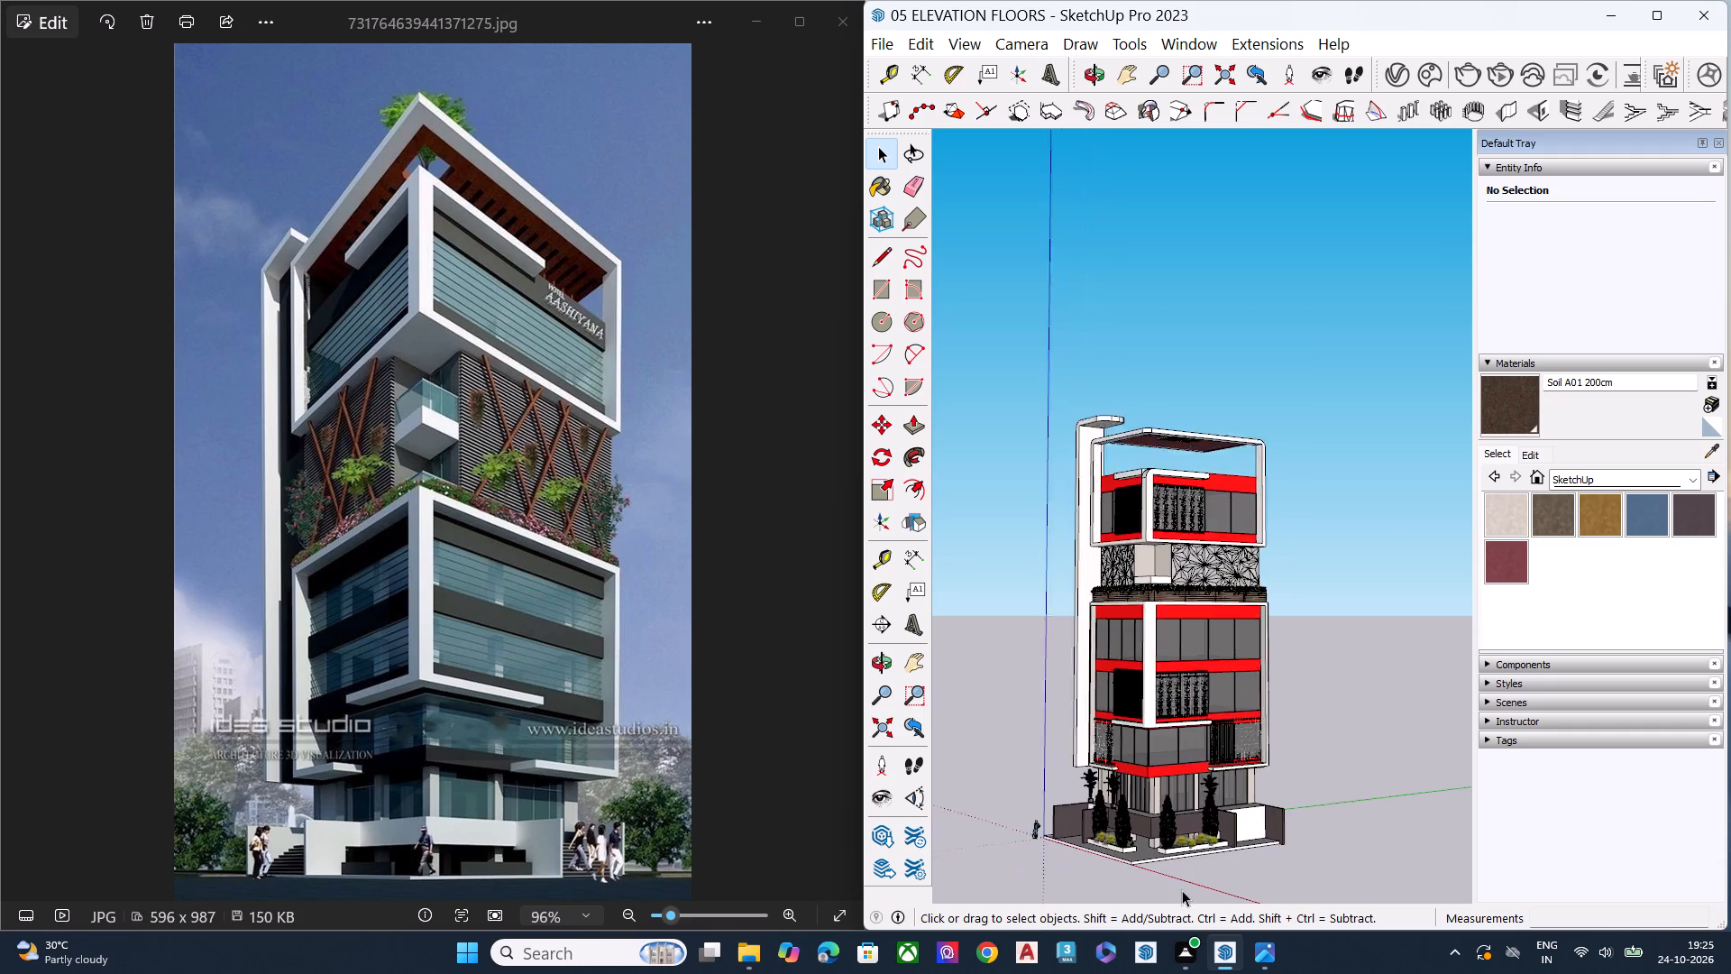
pyautogui.scroll(2, 1182, 890)
pyautogui.moveTo(1141, 787); pyautogui.dragTo(1116, 707, button='middle')
pyautogui.scroll(3, 1102, 707)
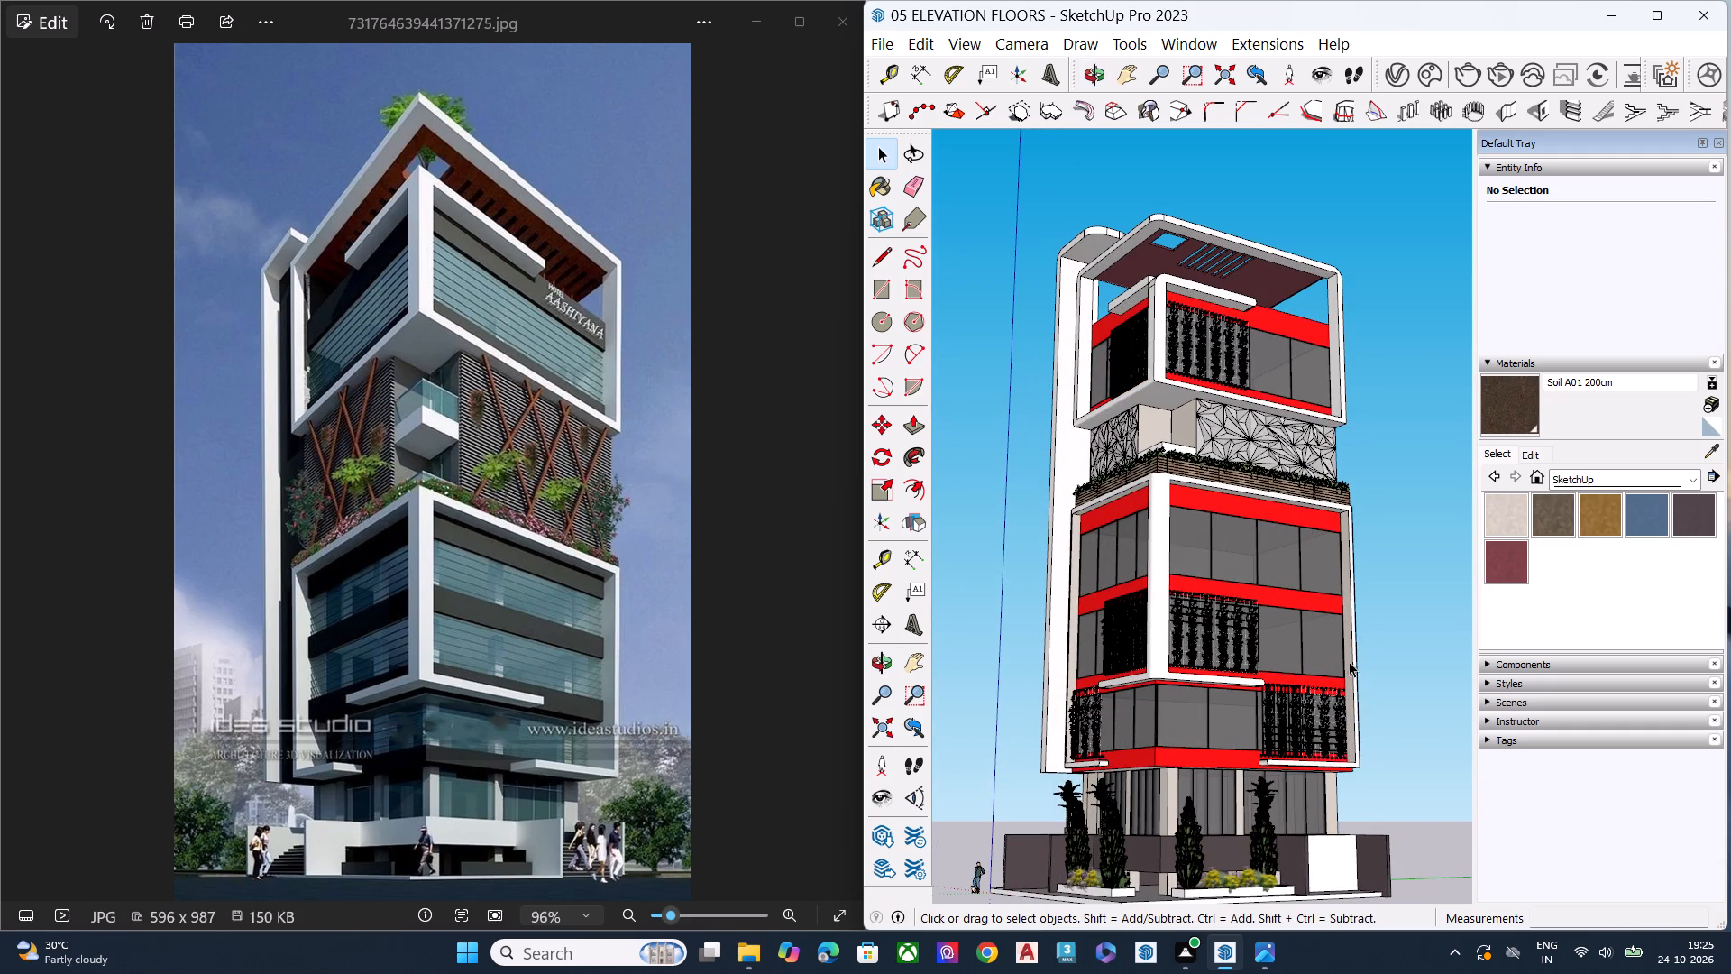
pyautogui.scroll(1, 1352, 660)
pyautogui.moveTo(1333, 671); pyautogui.dragTo(1085, 691, button='middle')
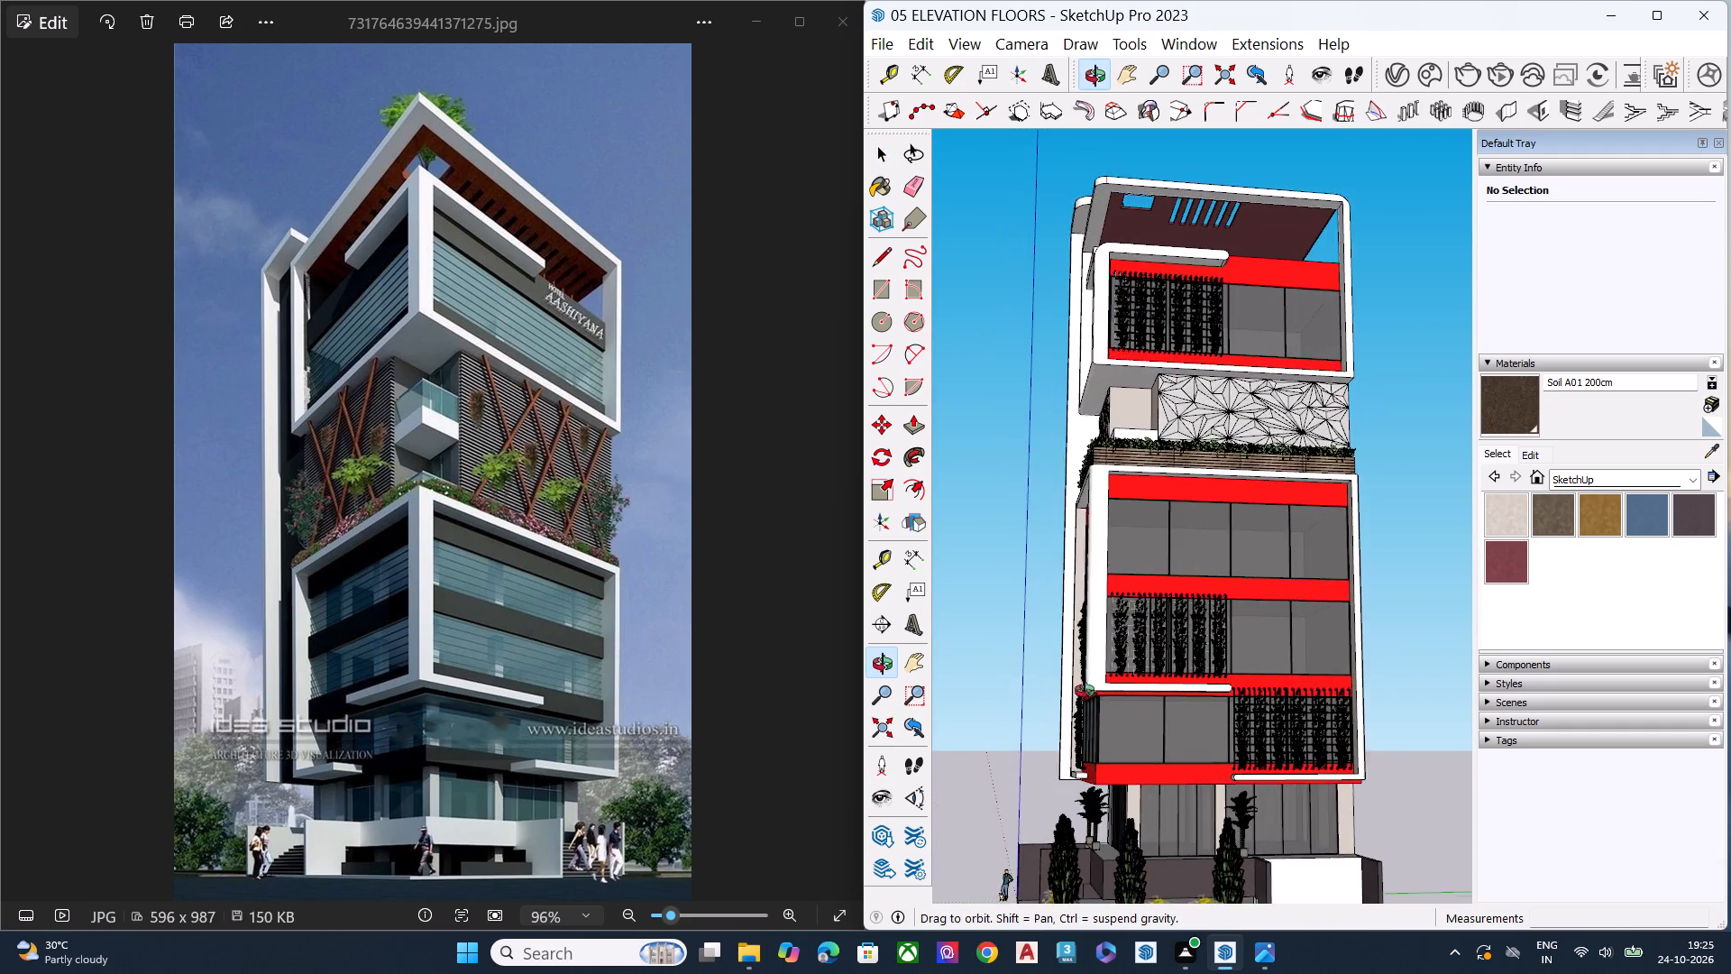
pyautogui.moveTo(1085, 691); pyautogui.dragTo(1046, 686, button='middle')
pyautogui.scroll(2, 1273, 628)
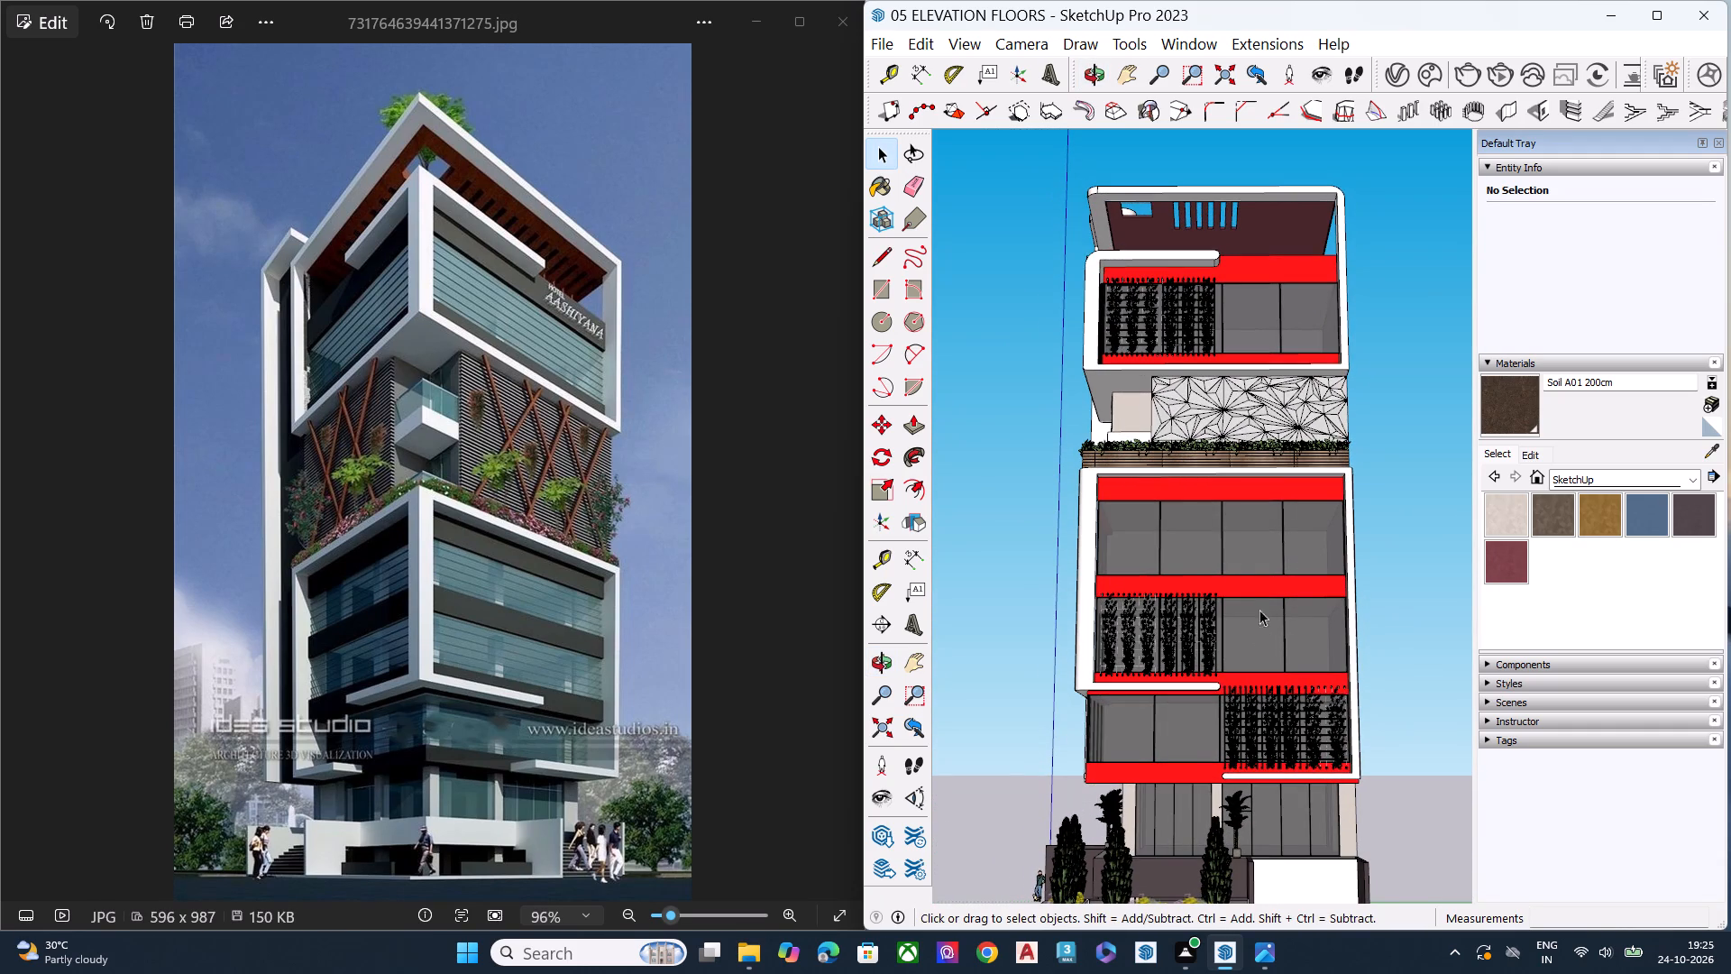
pyautogui.scroll(6, 1259, 610)
pyautogui.scroll(2, 1059, 412)
pyautogui.moveTo(1066, 391); pyautogui.dragTo(1274, 505, button='middle')
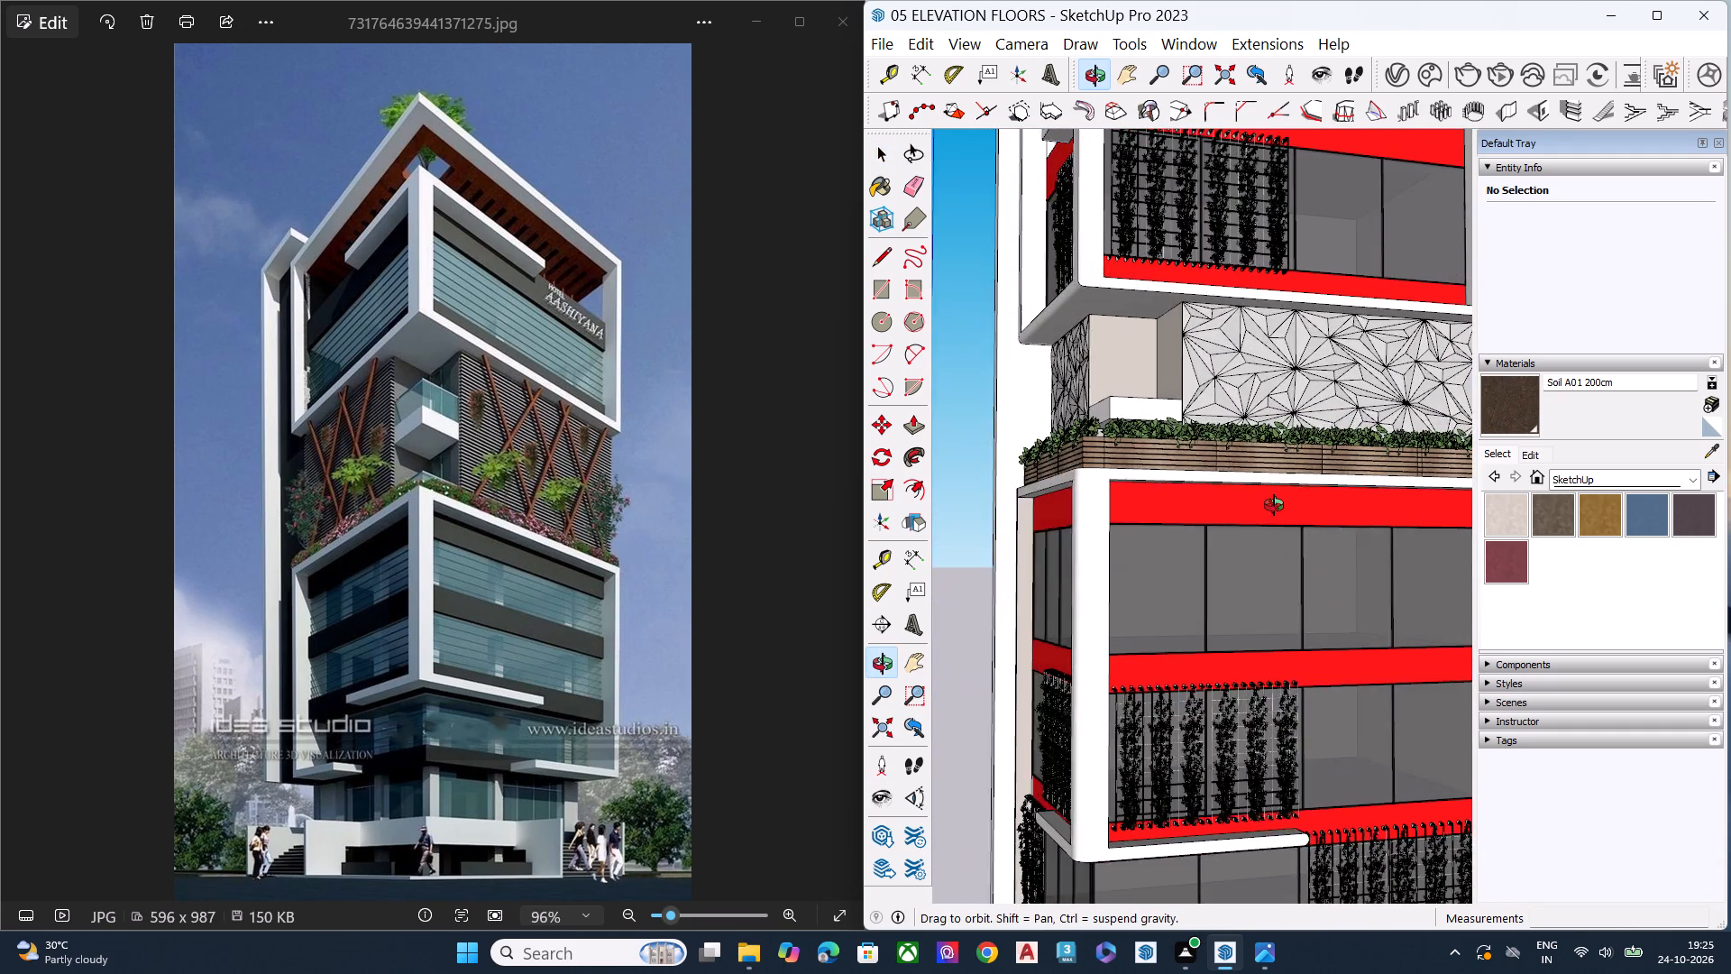
pyautogui.moveTo(1274, 505); pyautogui.dragTo(963, 516, button='middle')
pyautogui.moveTo(1333, 511); pyautogui.dragTo(1265, 528, button='middle')
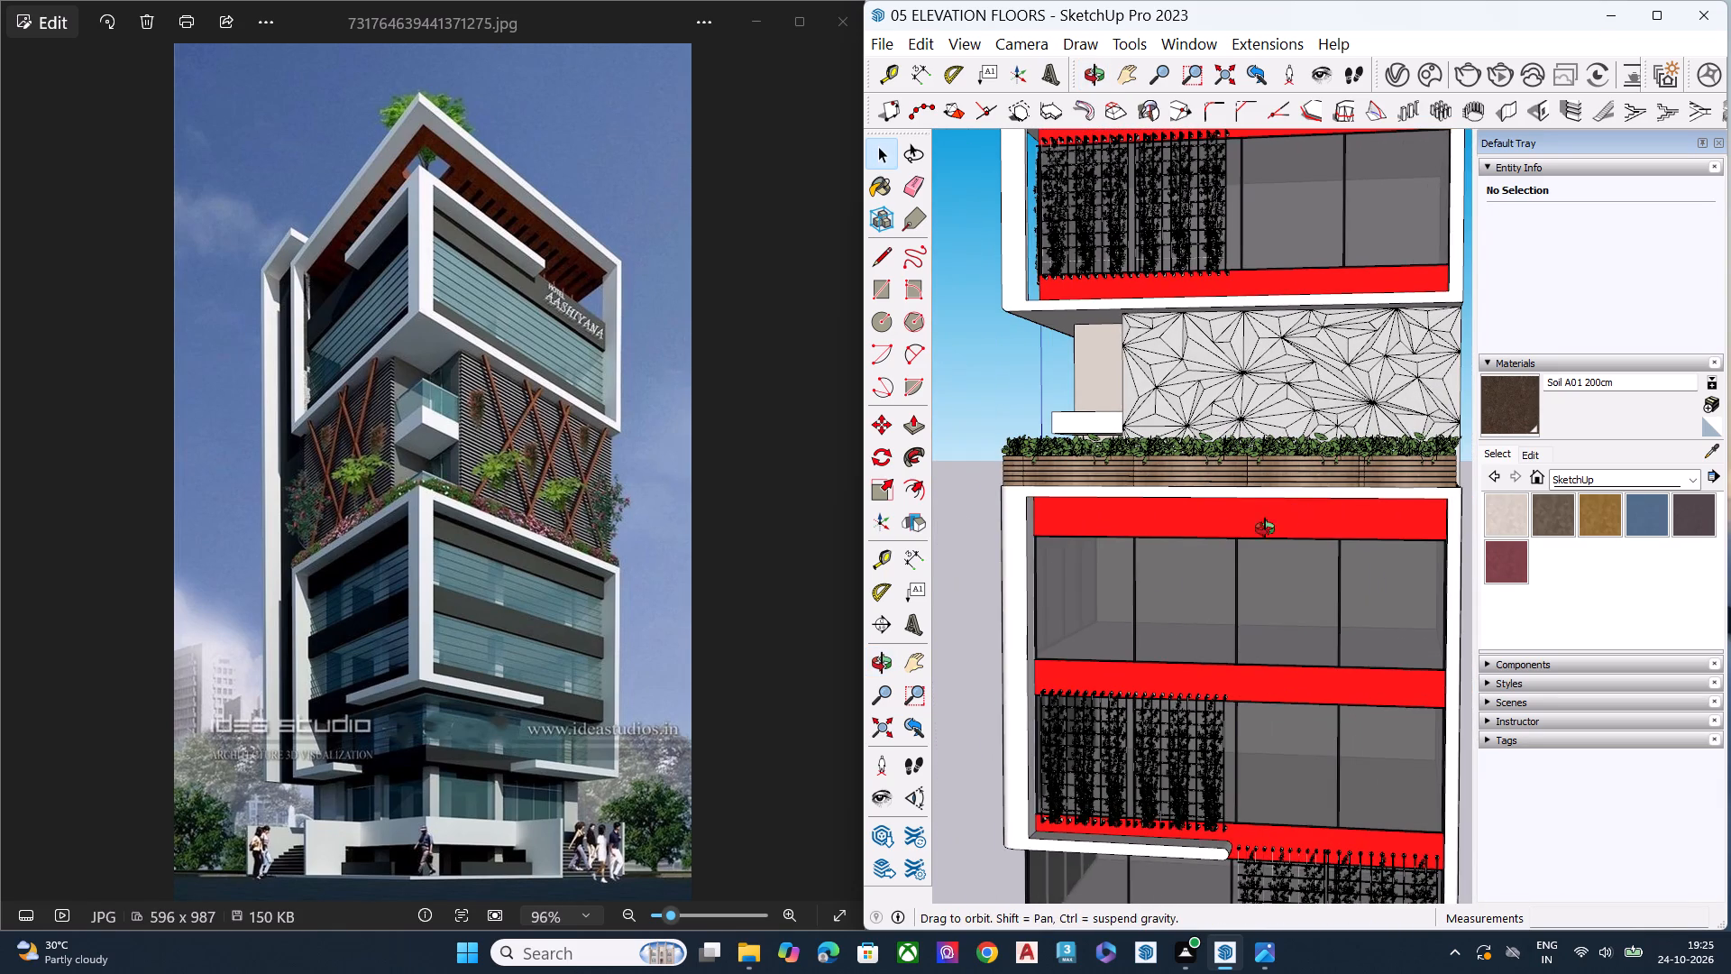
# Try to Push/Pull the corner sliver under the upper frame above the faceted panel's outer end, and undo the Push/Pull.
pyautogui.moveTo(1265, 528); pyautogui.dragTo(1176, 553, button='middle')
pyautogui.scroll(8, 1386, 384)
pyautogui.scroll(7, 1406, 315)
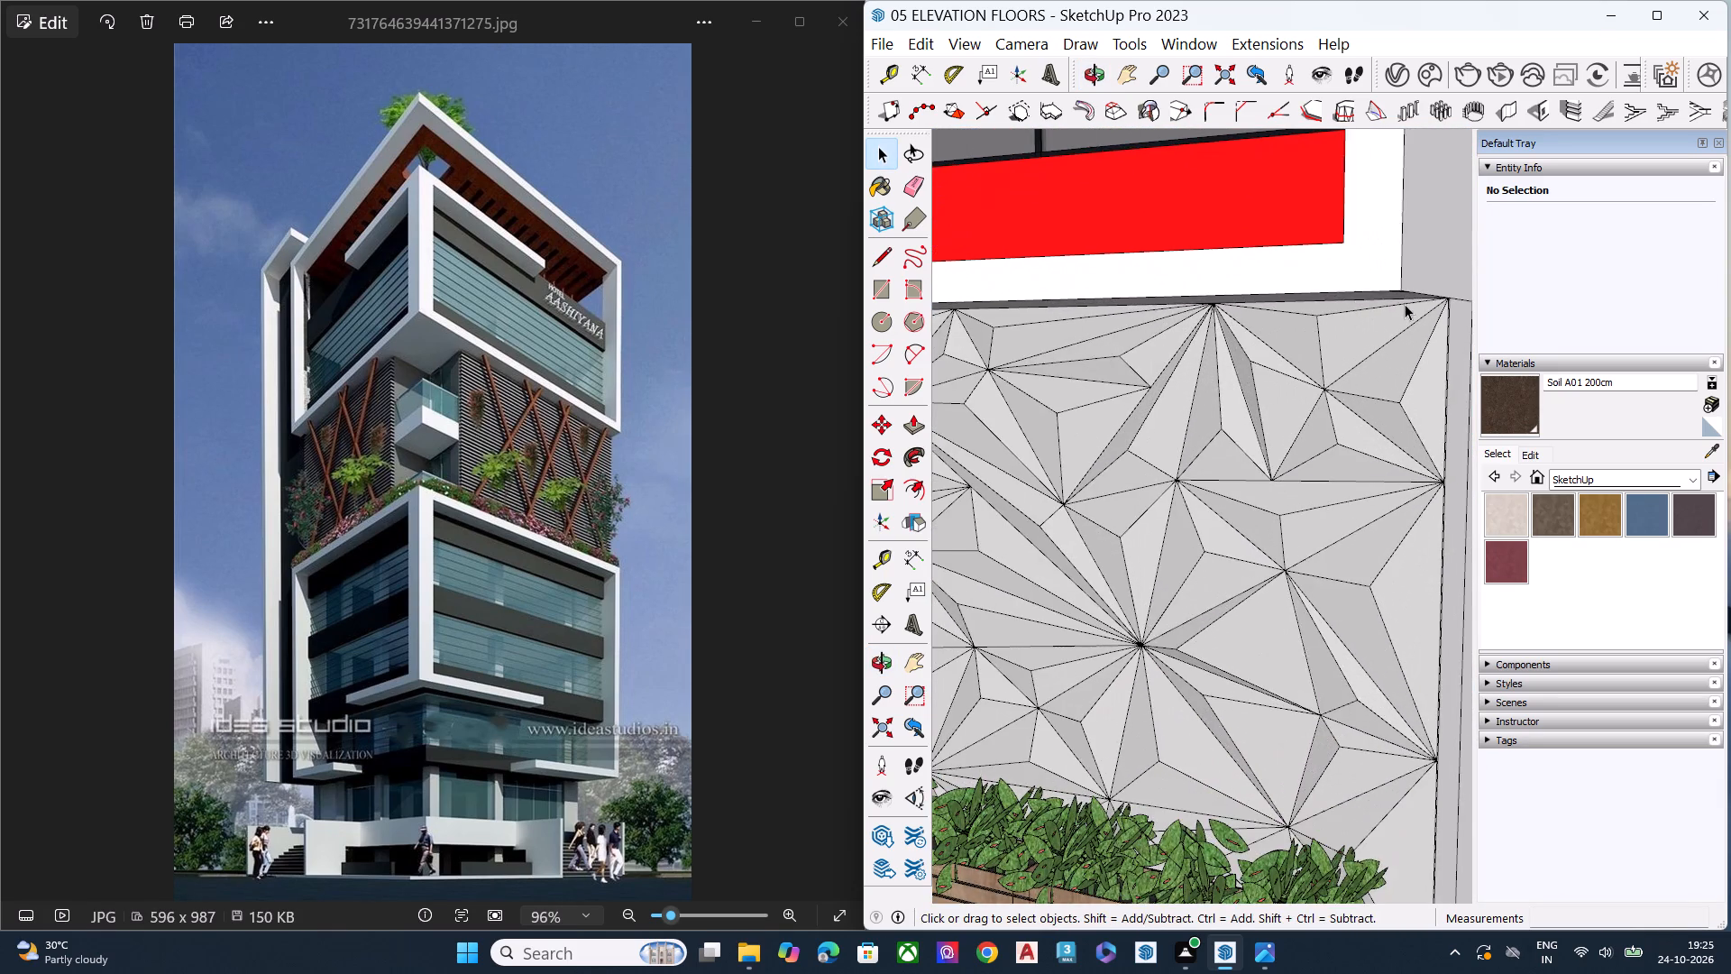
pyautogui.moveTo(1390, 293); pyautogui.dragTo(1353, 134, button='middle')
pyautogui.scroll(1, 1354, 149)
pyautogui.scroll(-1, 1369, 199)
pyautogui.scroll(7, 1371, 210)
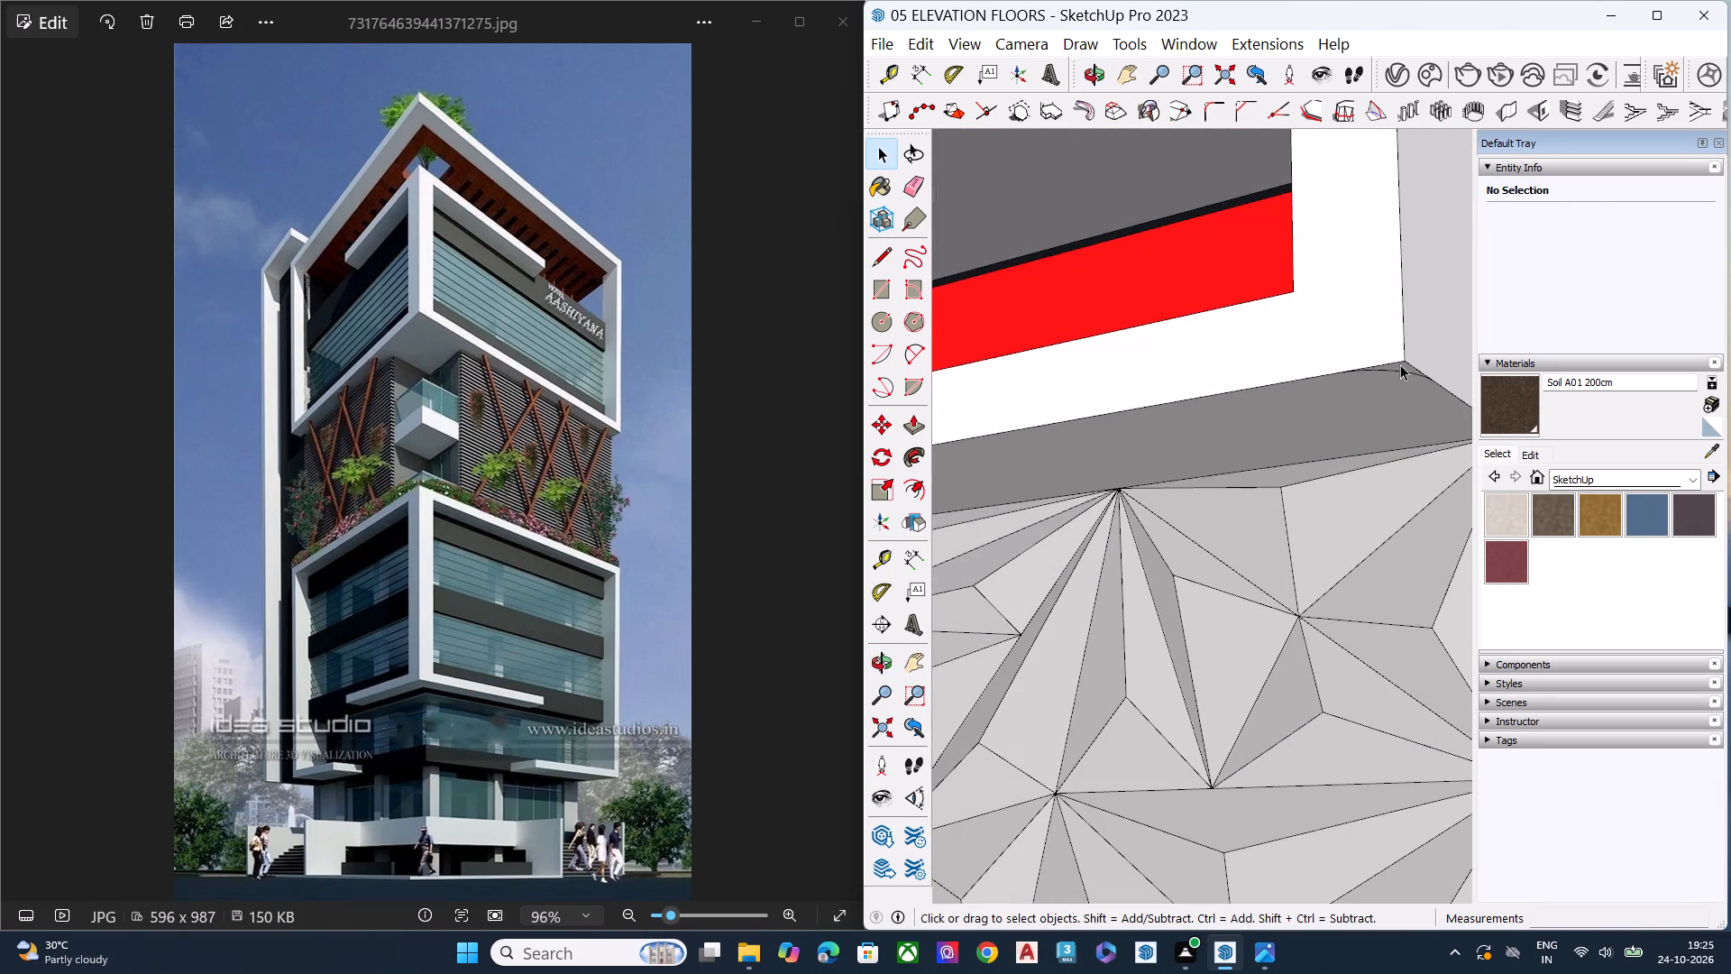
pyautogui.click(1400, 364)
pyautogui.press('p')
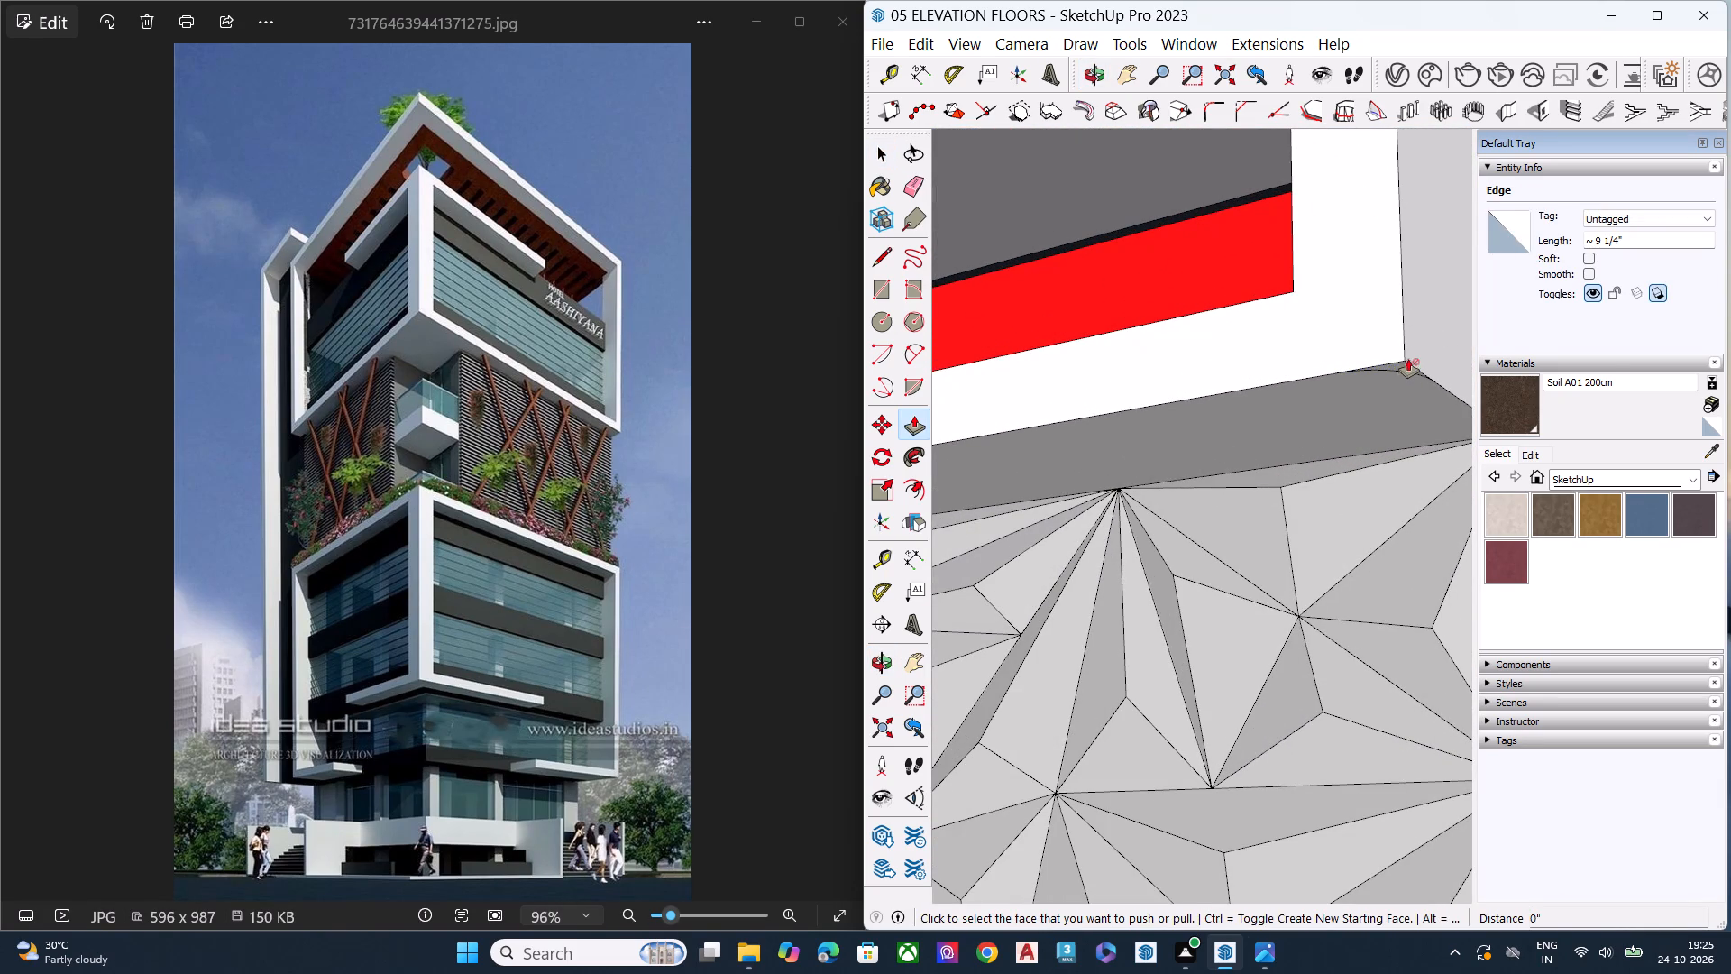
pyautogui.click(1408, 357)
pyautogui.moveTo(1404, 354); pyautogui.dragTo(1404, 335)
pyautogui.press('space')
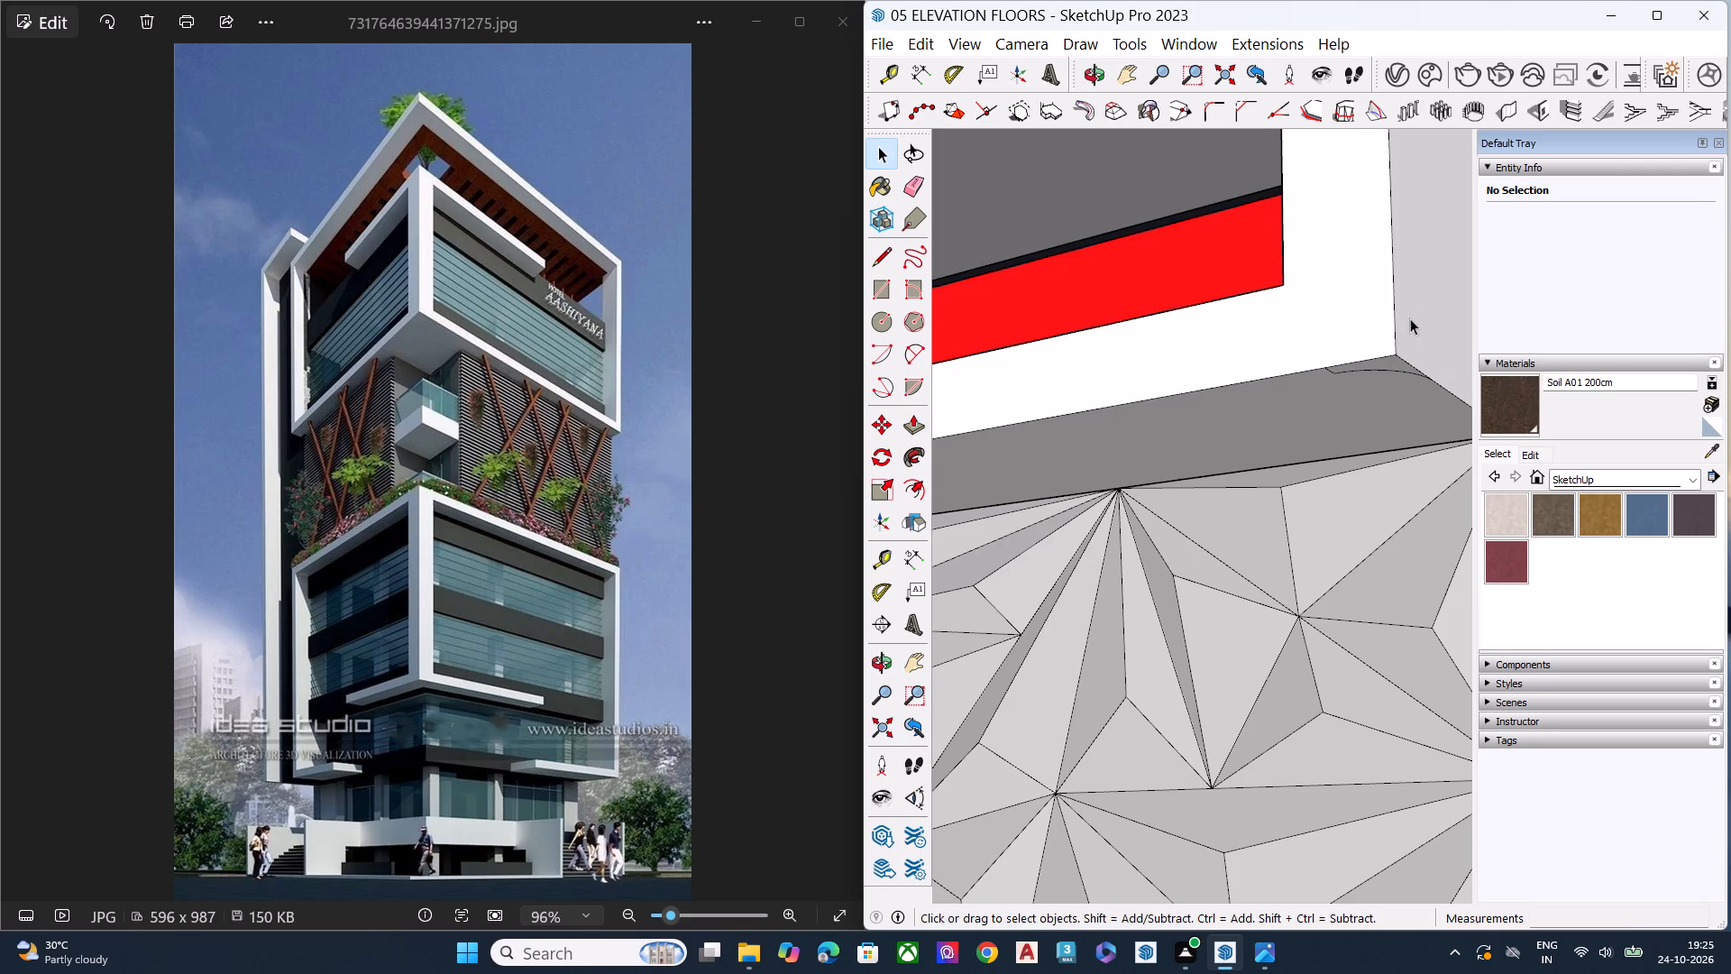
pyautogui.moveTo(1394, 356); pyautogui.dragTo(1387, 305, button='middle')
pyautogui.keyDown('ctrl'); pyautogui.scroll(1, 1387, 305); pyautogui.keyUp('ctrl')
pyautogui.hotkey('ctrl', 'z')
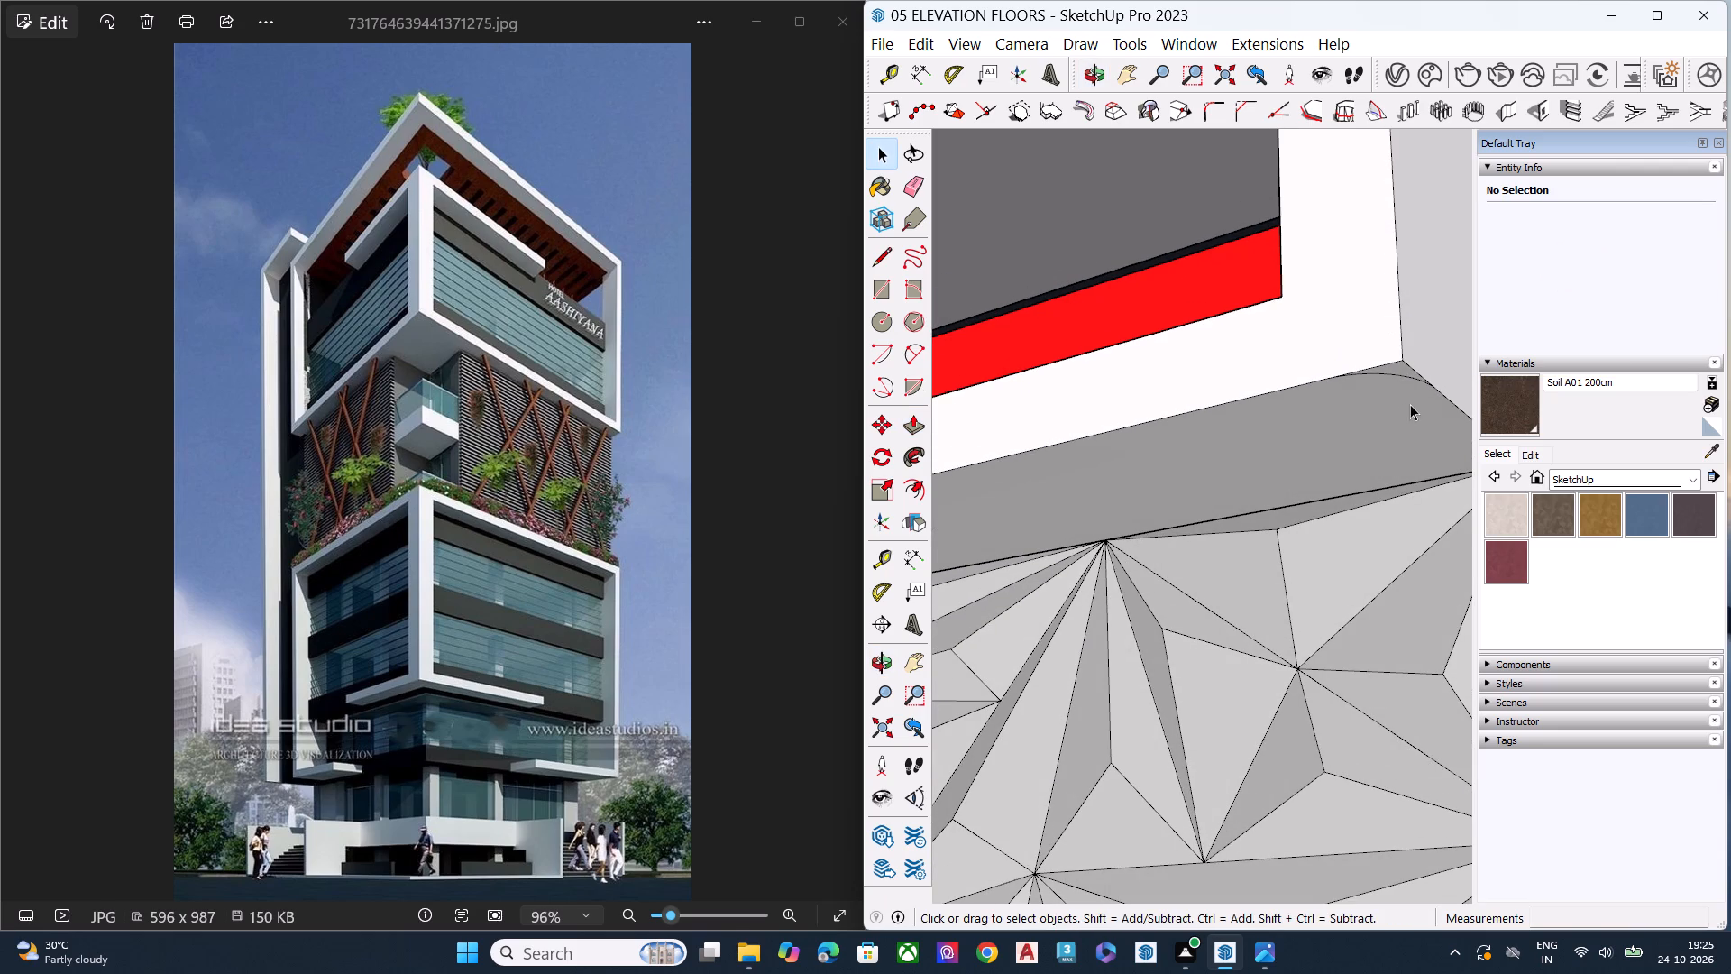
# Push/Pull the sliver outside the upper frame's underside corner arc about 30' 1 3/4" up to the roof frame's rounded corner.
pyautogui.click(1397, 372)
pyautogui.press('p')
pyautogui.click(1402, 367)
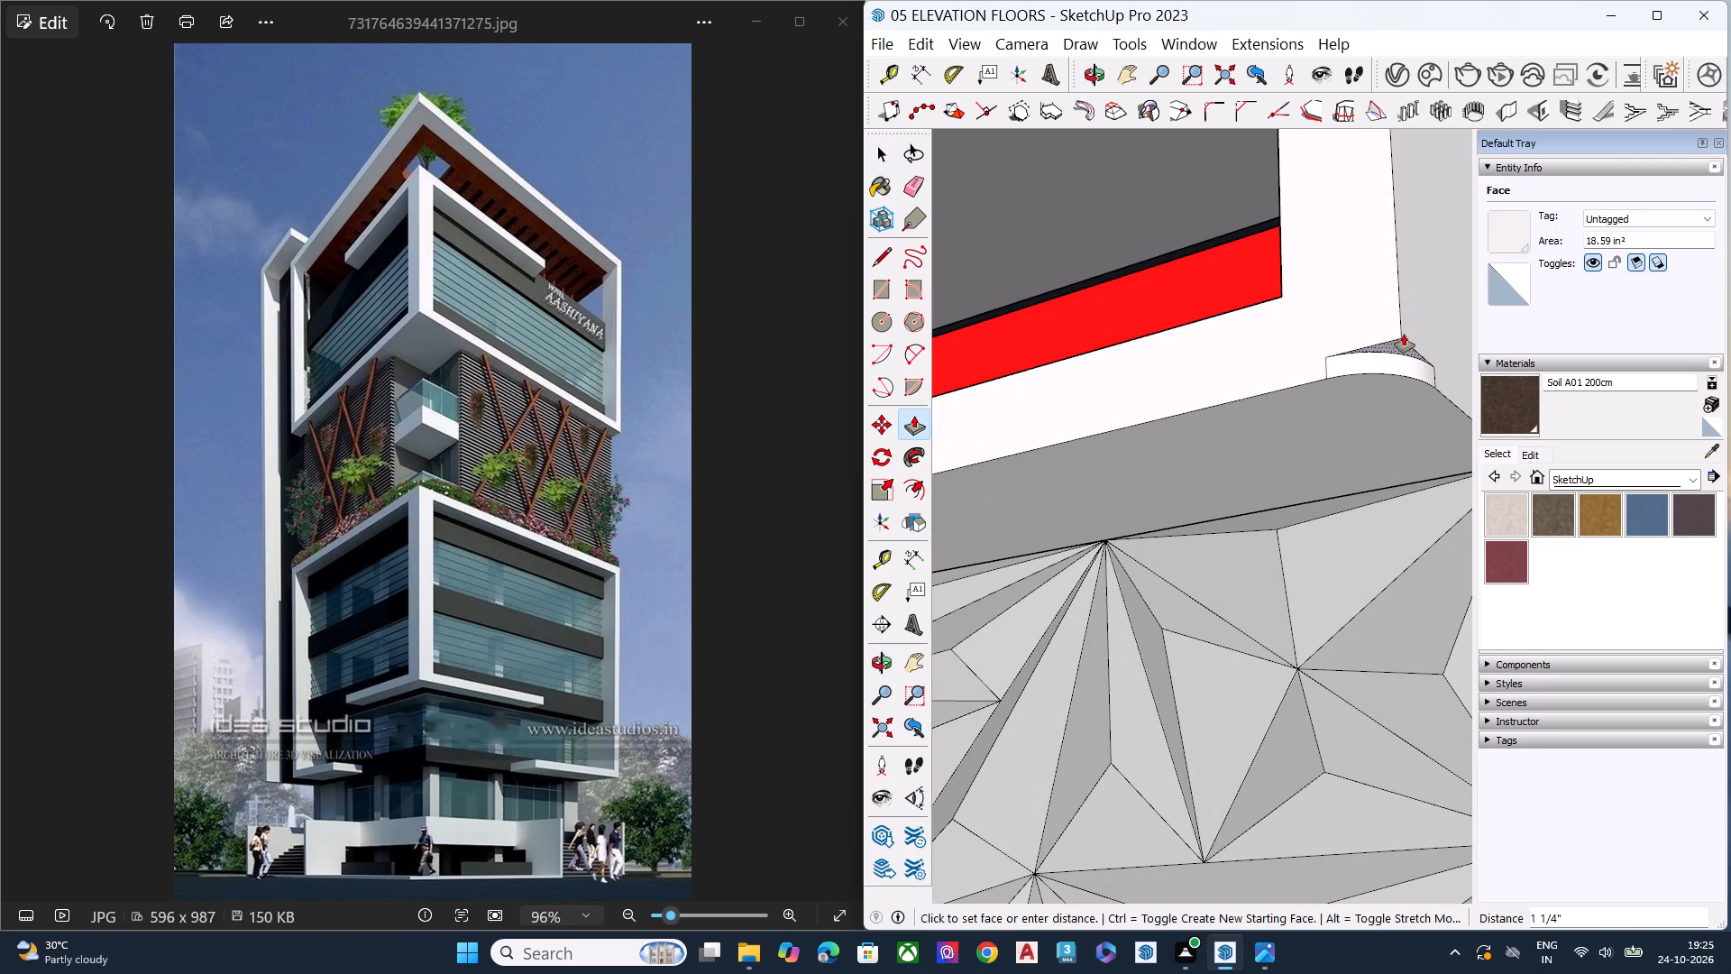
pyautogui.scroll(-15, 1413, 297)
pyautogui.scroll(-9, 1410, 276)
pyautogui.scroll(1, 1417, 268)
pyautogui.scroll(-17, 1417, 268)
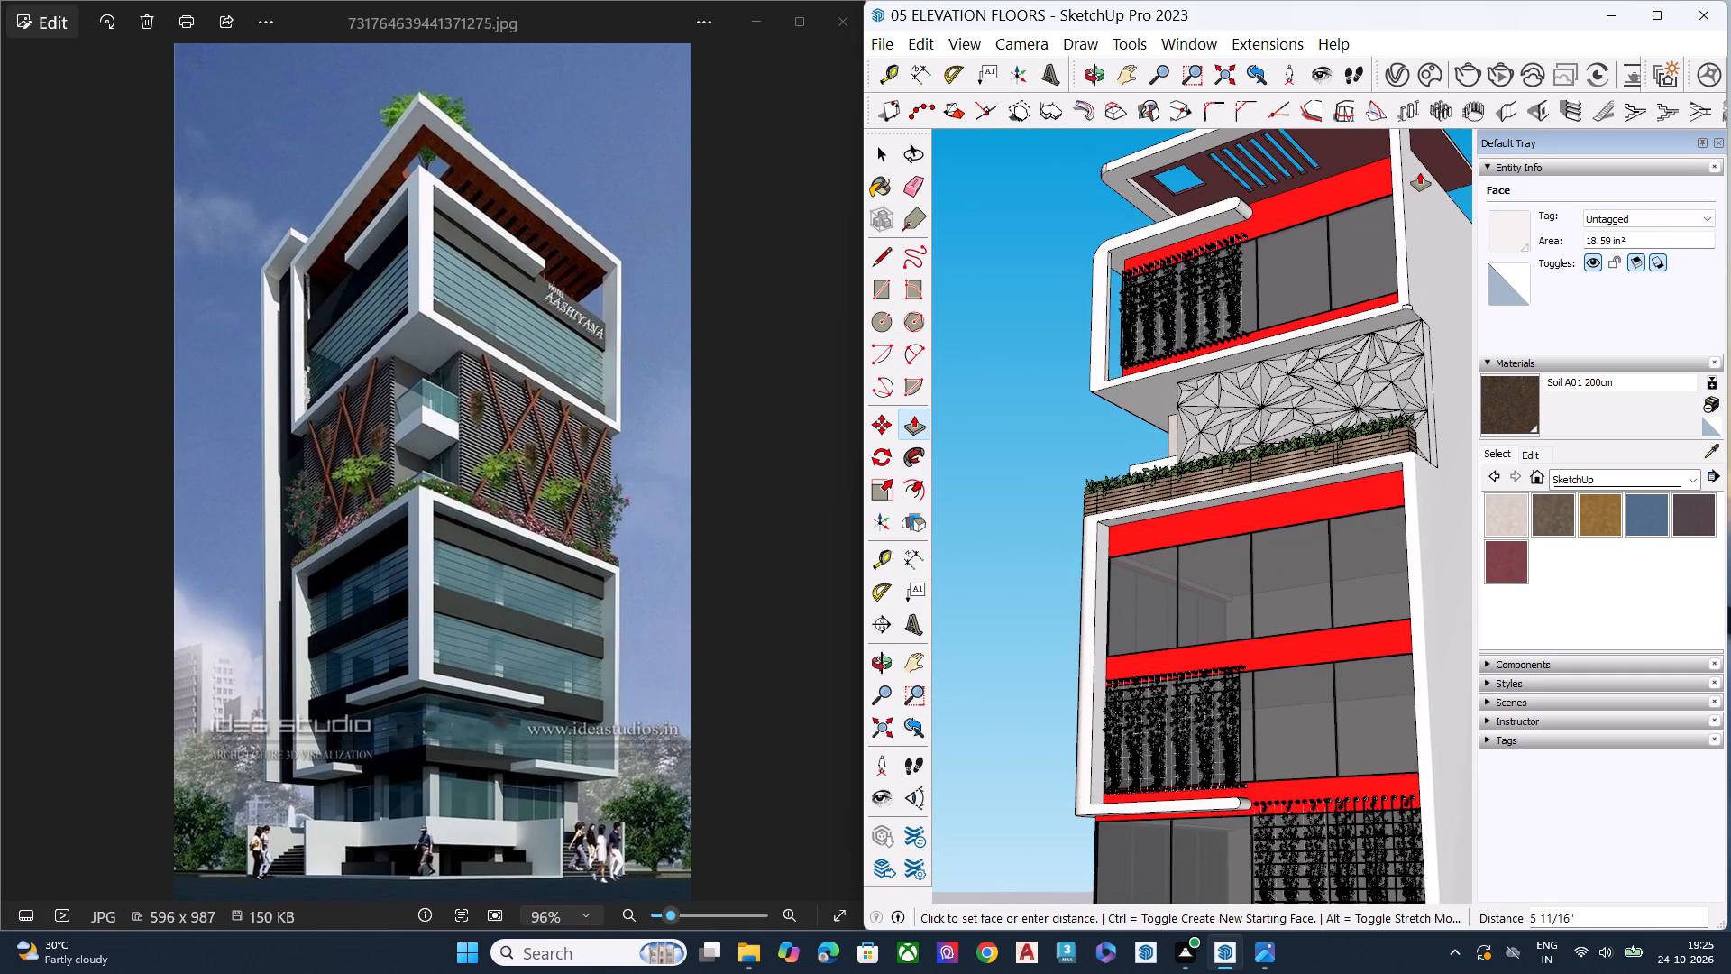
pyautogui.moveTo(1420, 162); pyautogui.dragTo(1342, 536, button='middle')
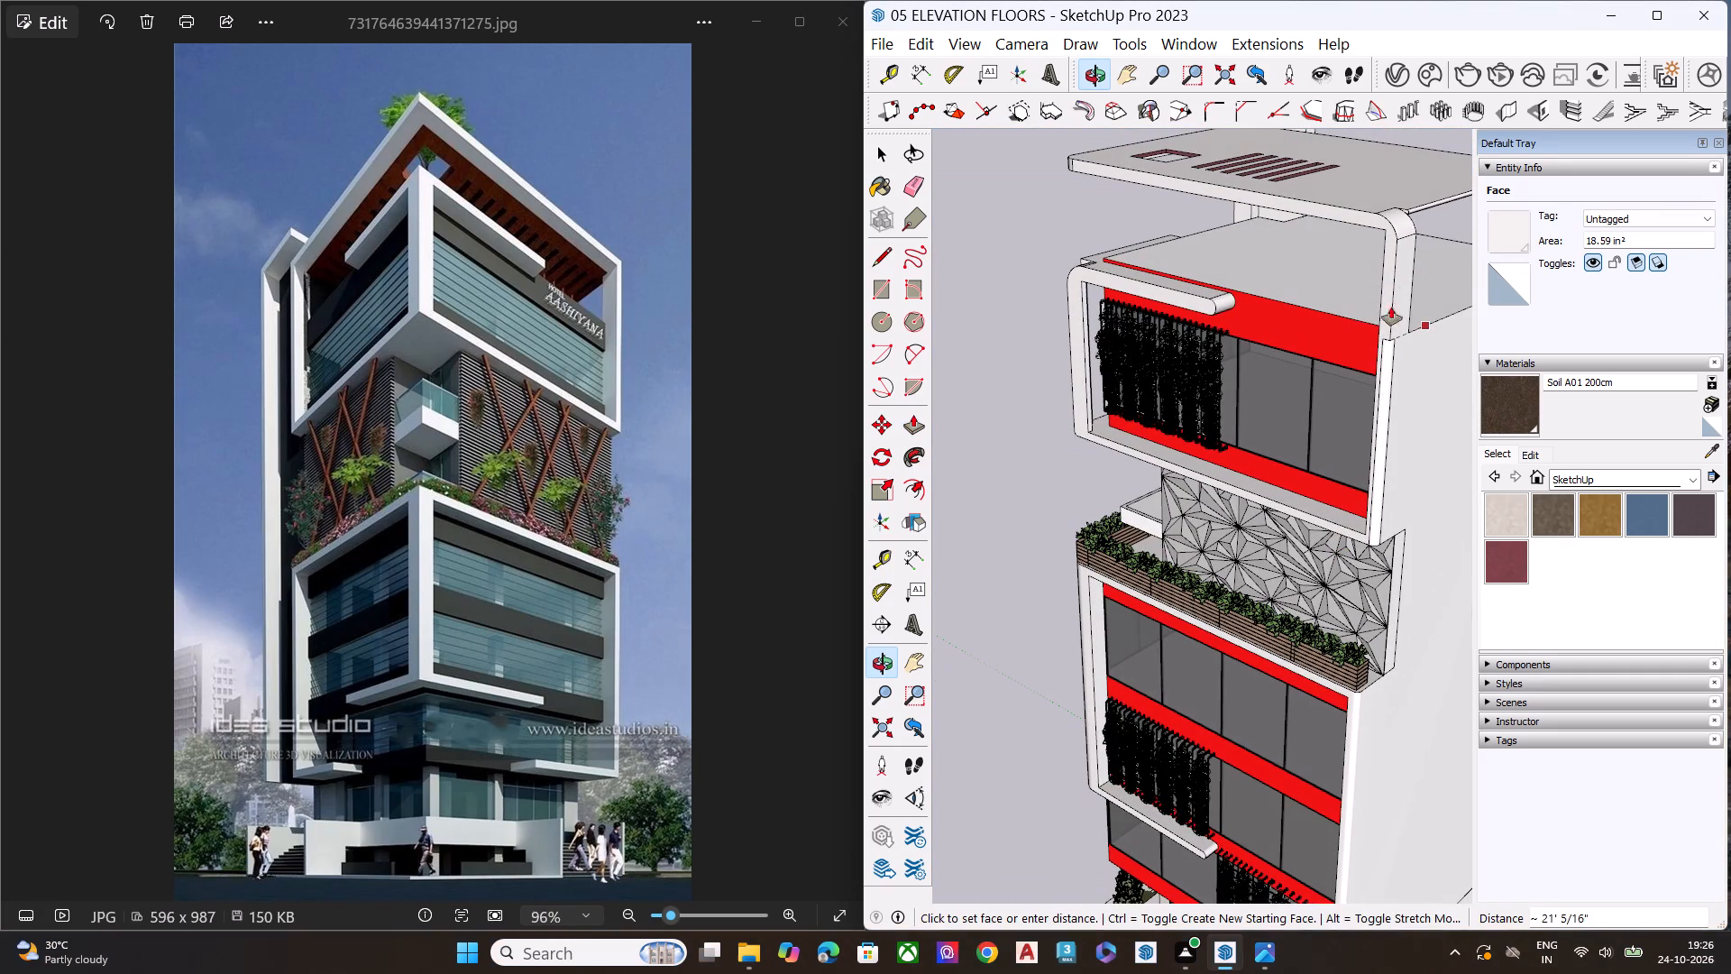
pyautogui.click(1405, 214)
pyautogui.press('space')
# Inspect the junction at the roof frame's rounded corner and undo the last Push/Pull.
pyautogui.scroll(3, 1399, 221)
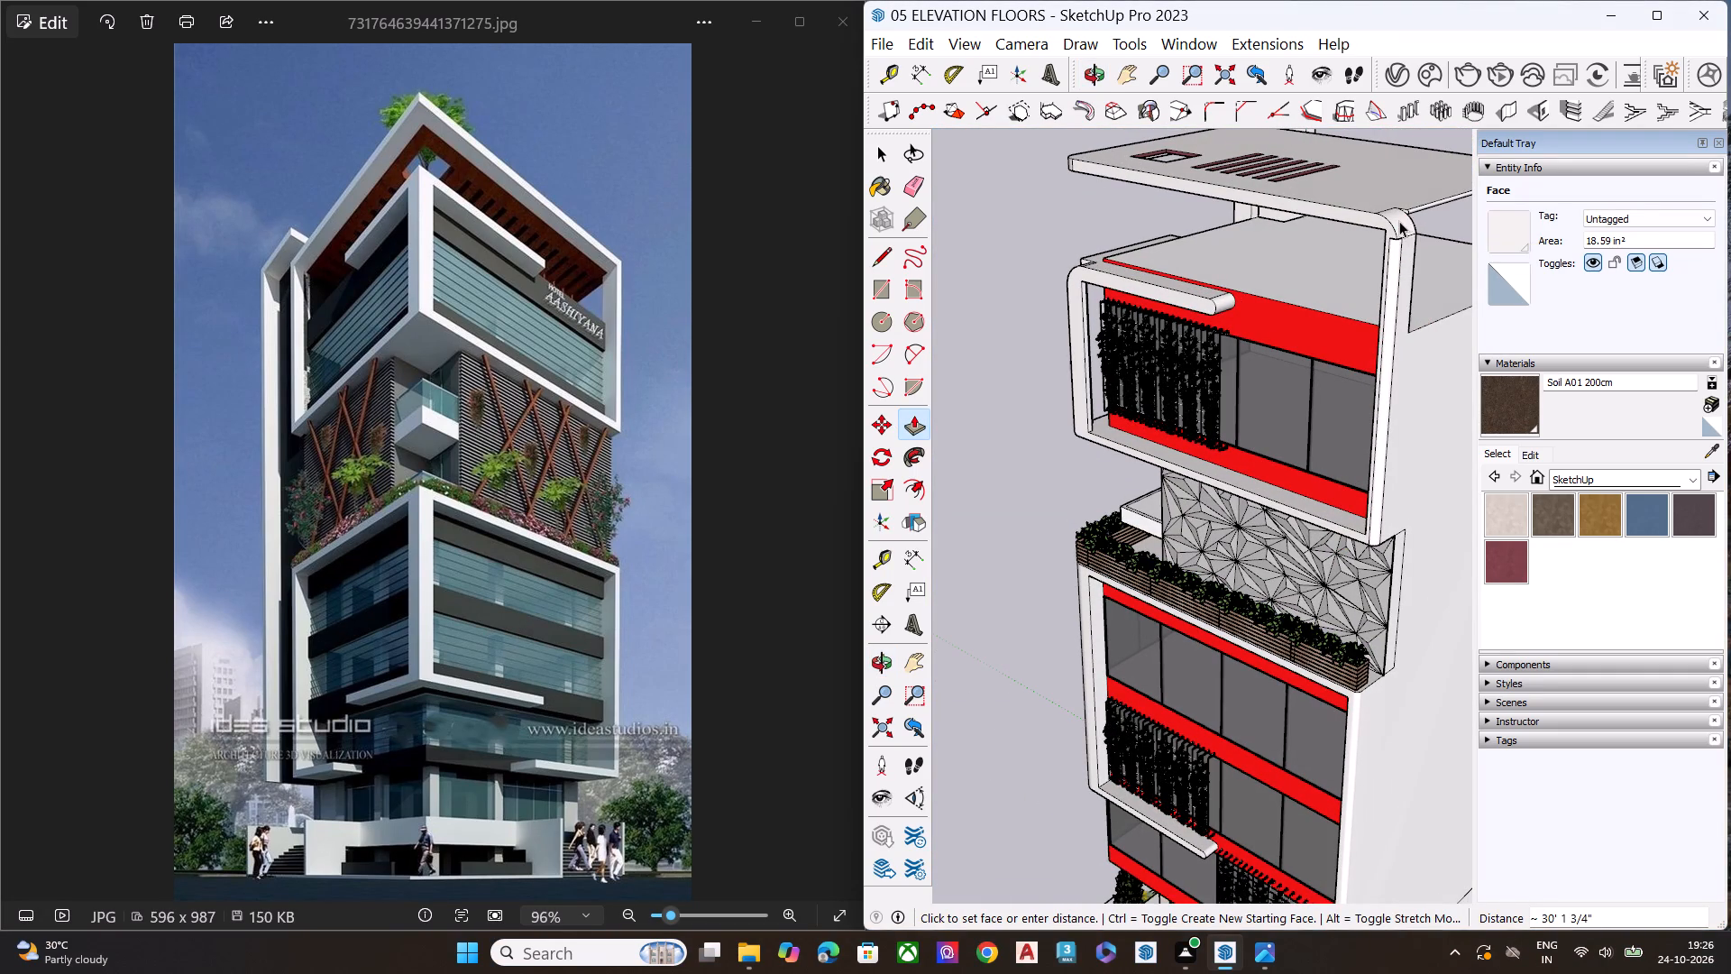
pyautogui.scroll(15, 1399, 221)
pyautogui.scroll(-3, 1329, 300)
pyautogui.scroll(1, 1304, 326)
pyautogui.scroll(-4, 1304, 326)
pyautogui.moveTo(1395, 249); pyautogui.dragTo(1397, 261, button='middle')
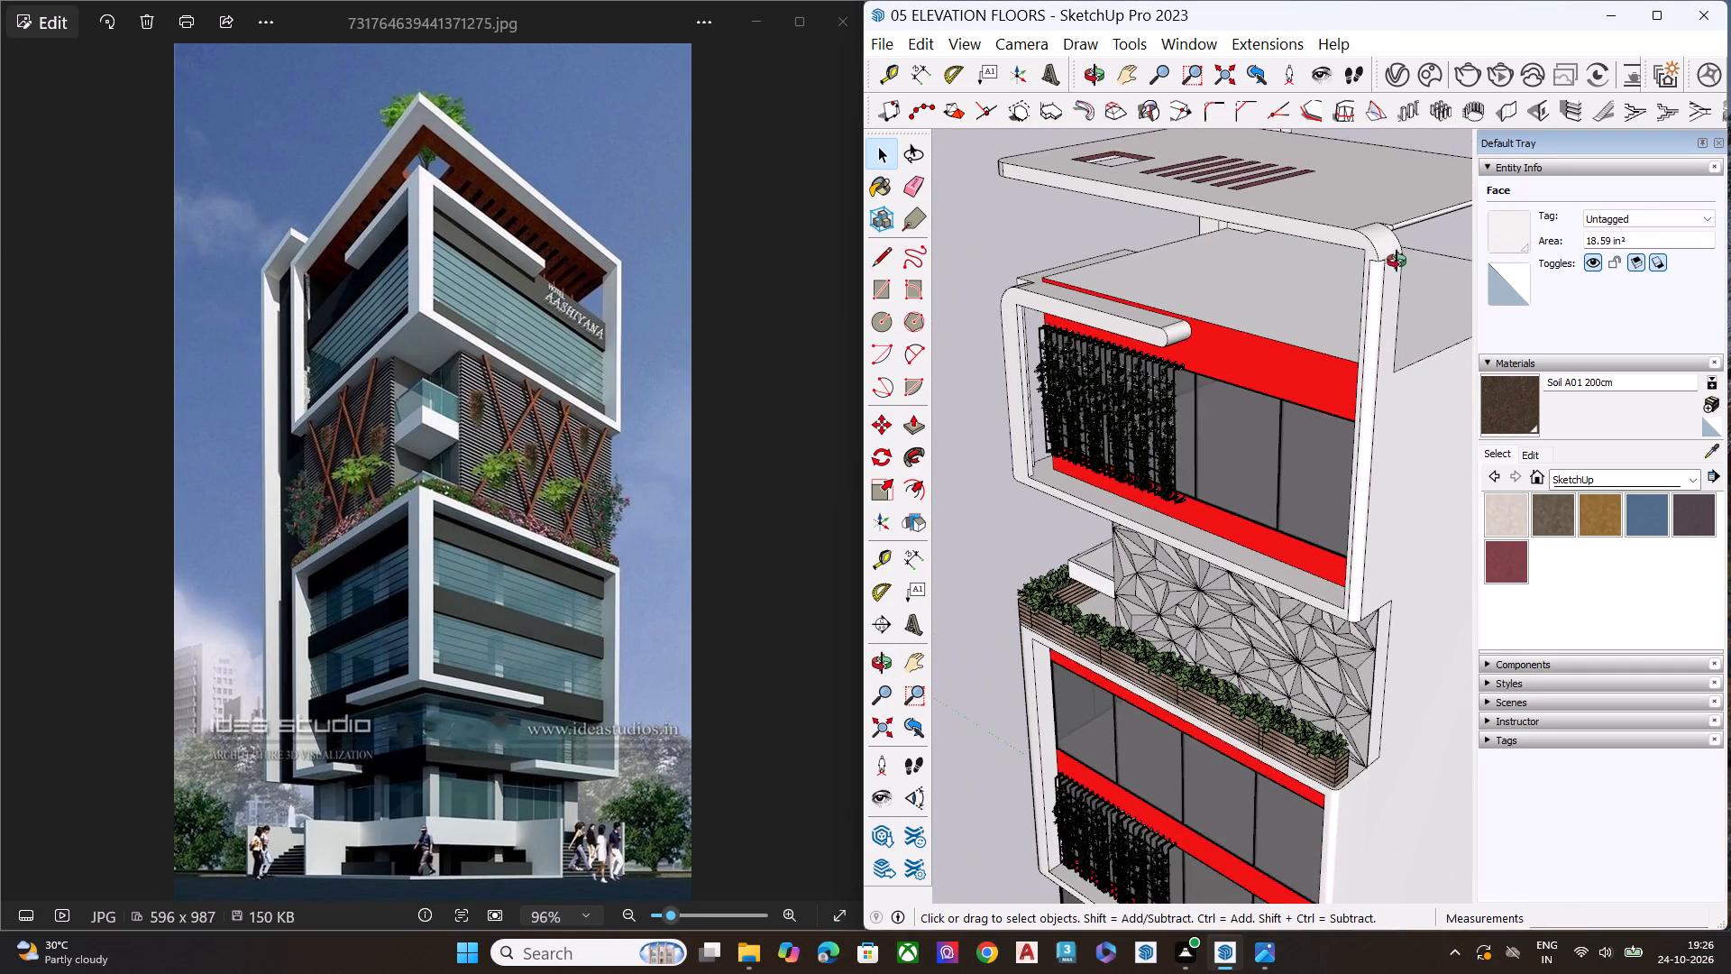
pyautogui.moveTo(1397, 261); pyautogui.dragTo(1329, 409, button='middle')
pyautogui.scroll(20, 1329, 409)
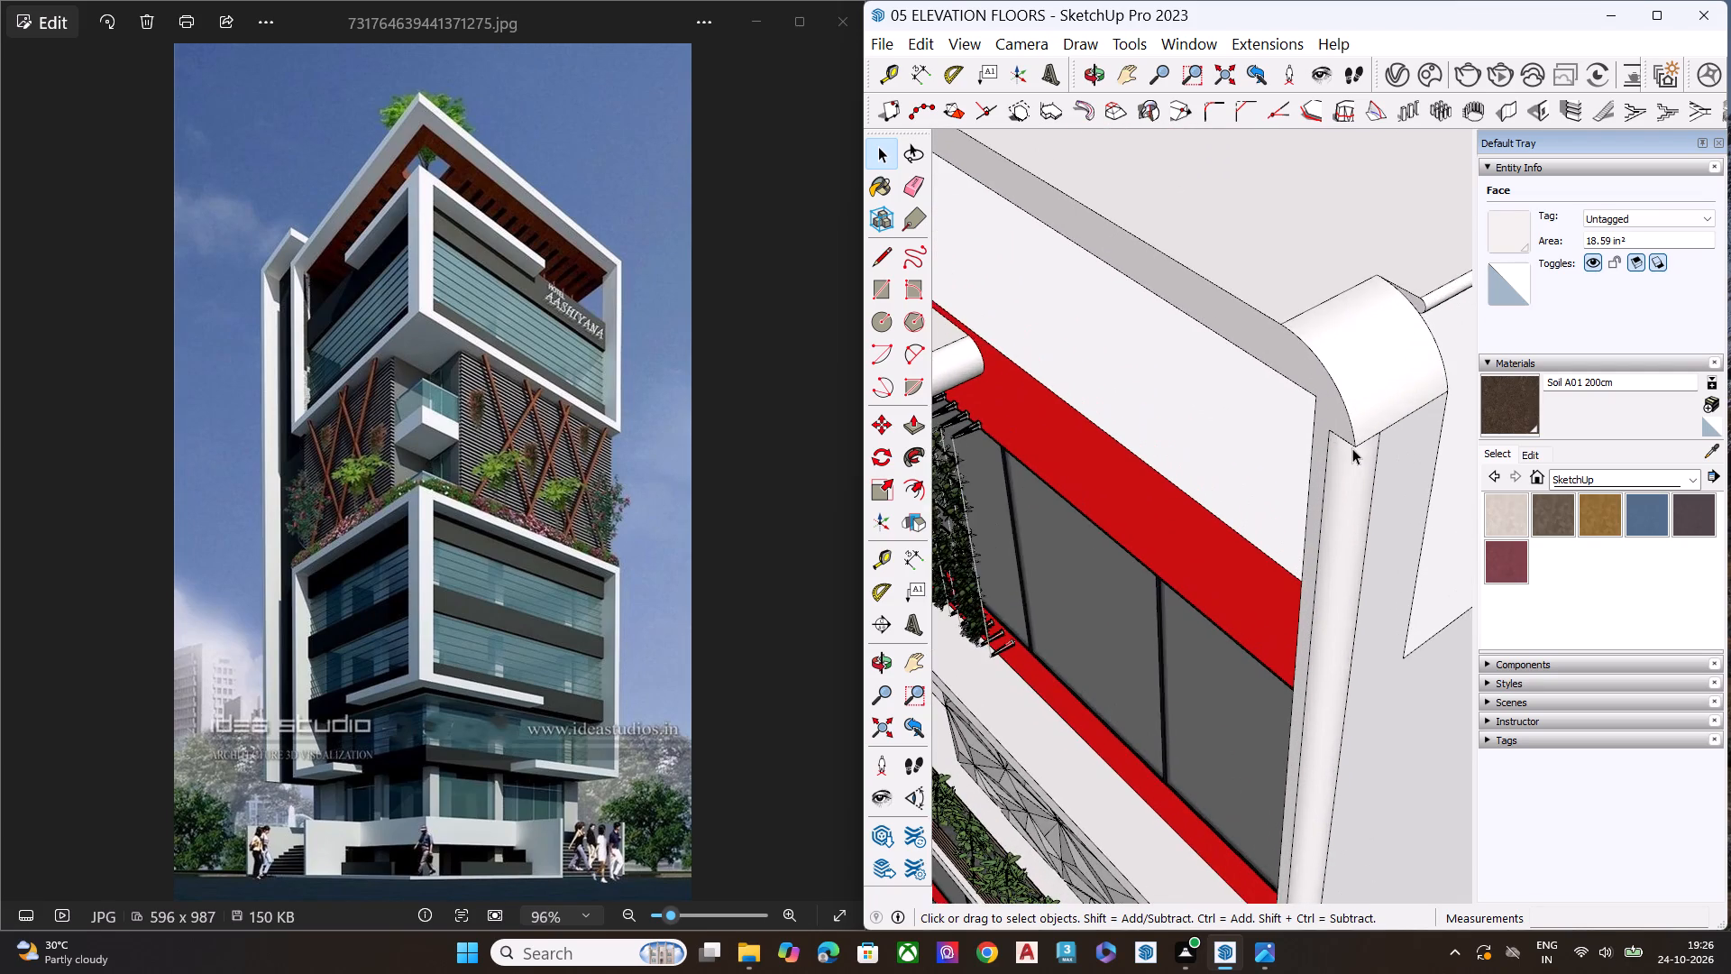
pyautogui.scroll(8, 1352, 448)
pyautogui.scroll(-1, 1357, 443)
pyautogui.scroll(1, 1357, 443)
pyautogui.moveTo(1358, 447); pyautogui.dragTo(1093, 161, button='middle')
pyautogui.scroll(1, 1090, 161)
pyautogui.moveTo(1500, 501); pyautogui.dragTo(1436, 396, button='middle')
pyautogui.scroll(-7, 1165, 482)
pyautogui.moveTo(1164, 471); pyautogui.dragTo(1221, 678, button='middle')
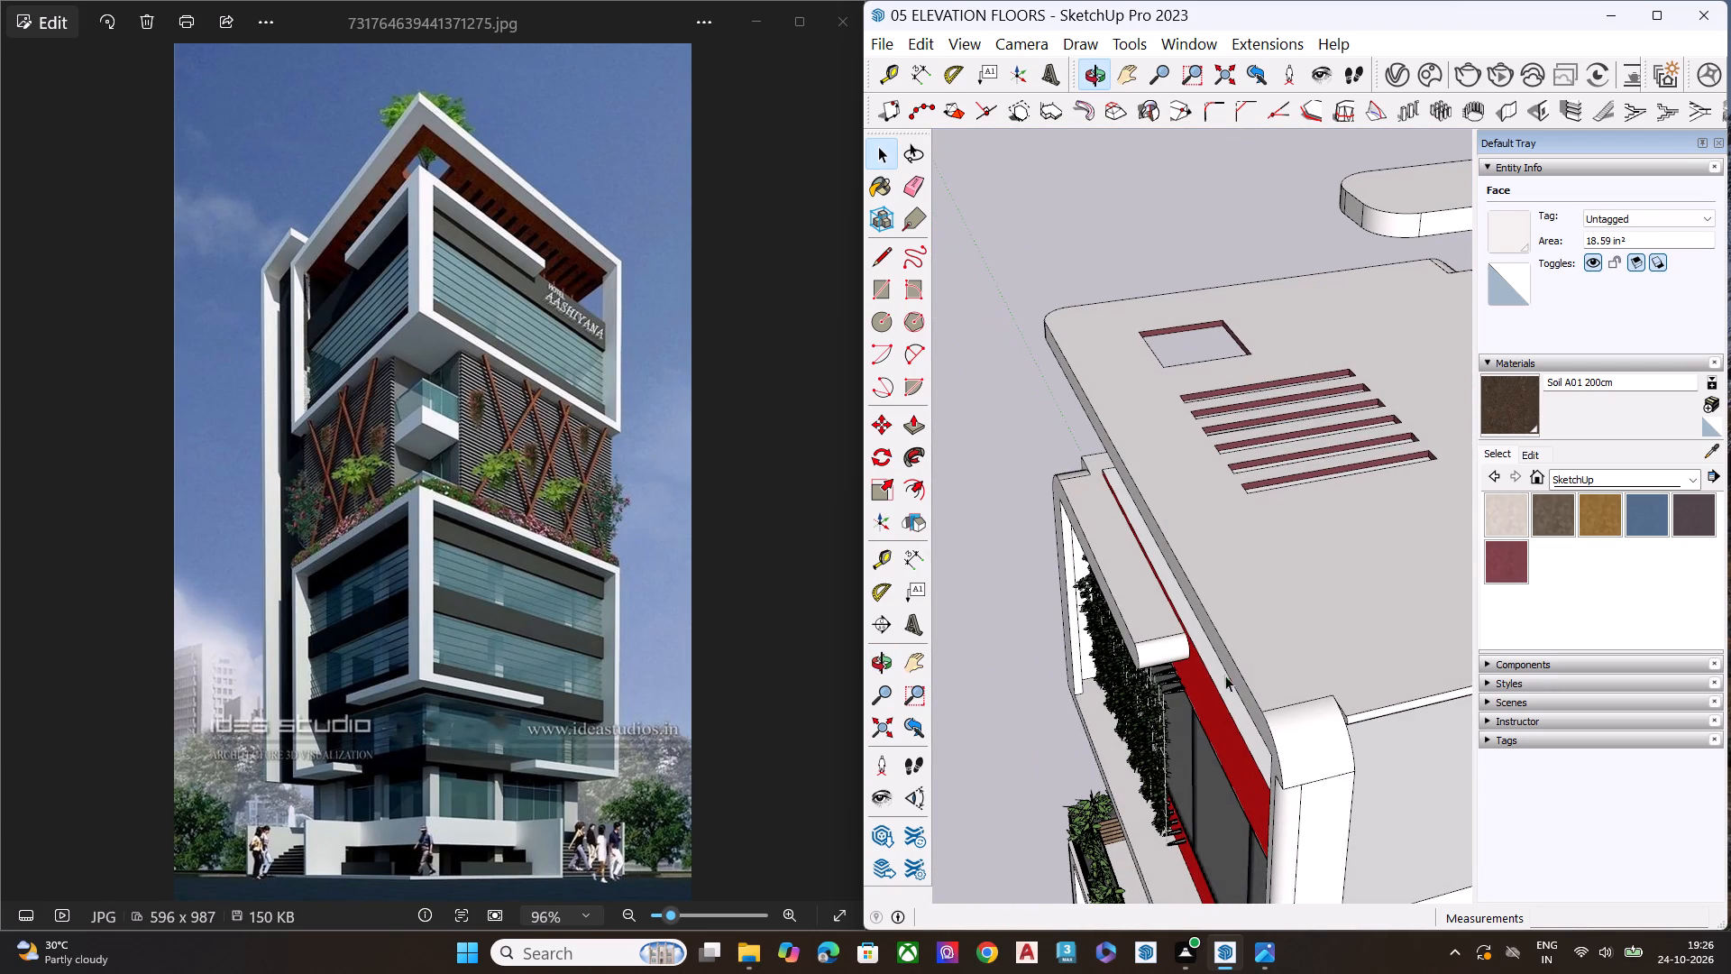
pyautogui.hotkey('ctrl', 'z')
# Examine the building from the roof and front sides, including the upper frame's rounded top corner above the green screens.
pyautogui.scroll(-9, 1278, 639)
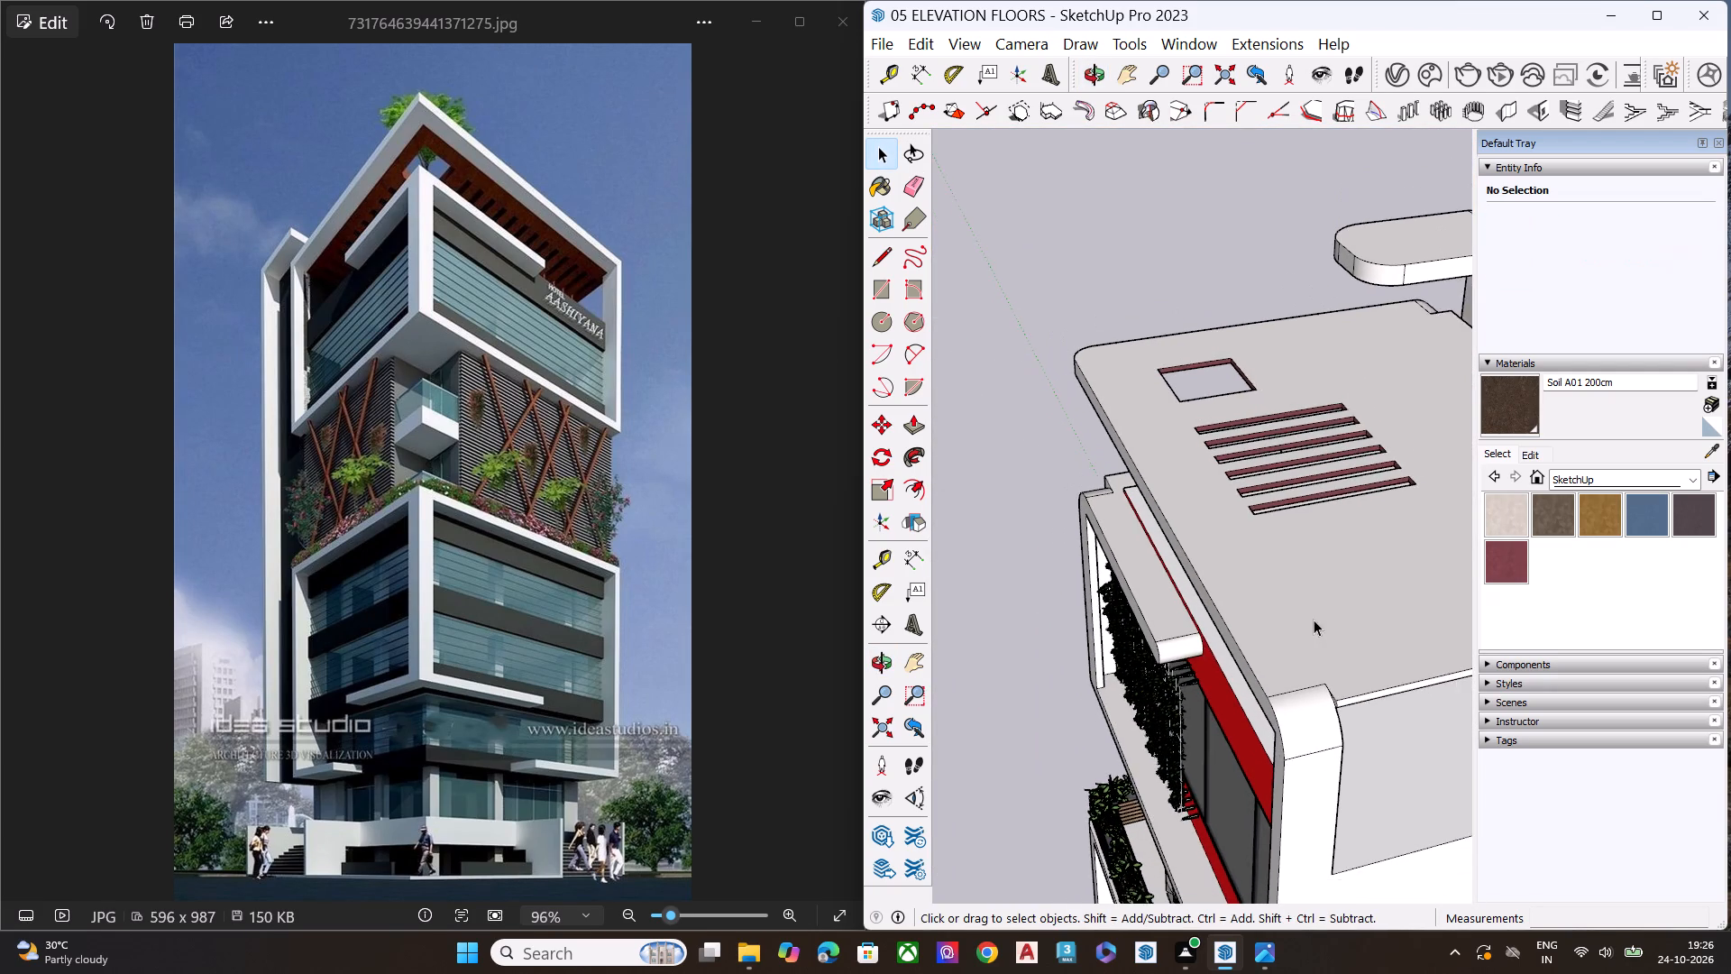
pyautogui.press('space')
pyautogui.scroll(-19, 1211, 583)
pyautogui.scroll(-6, 1241, 710)
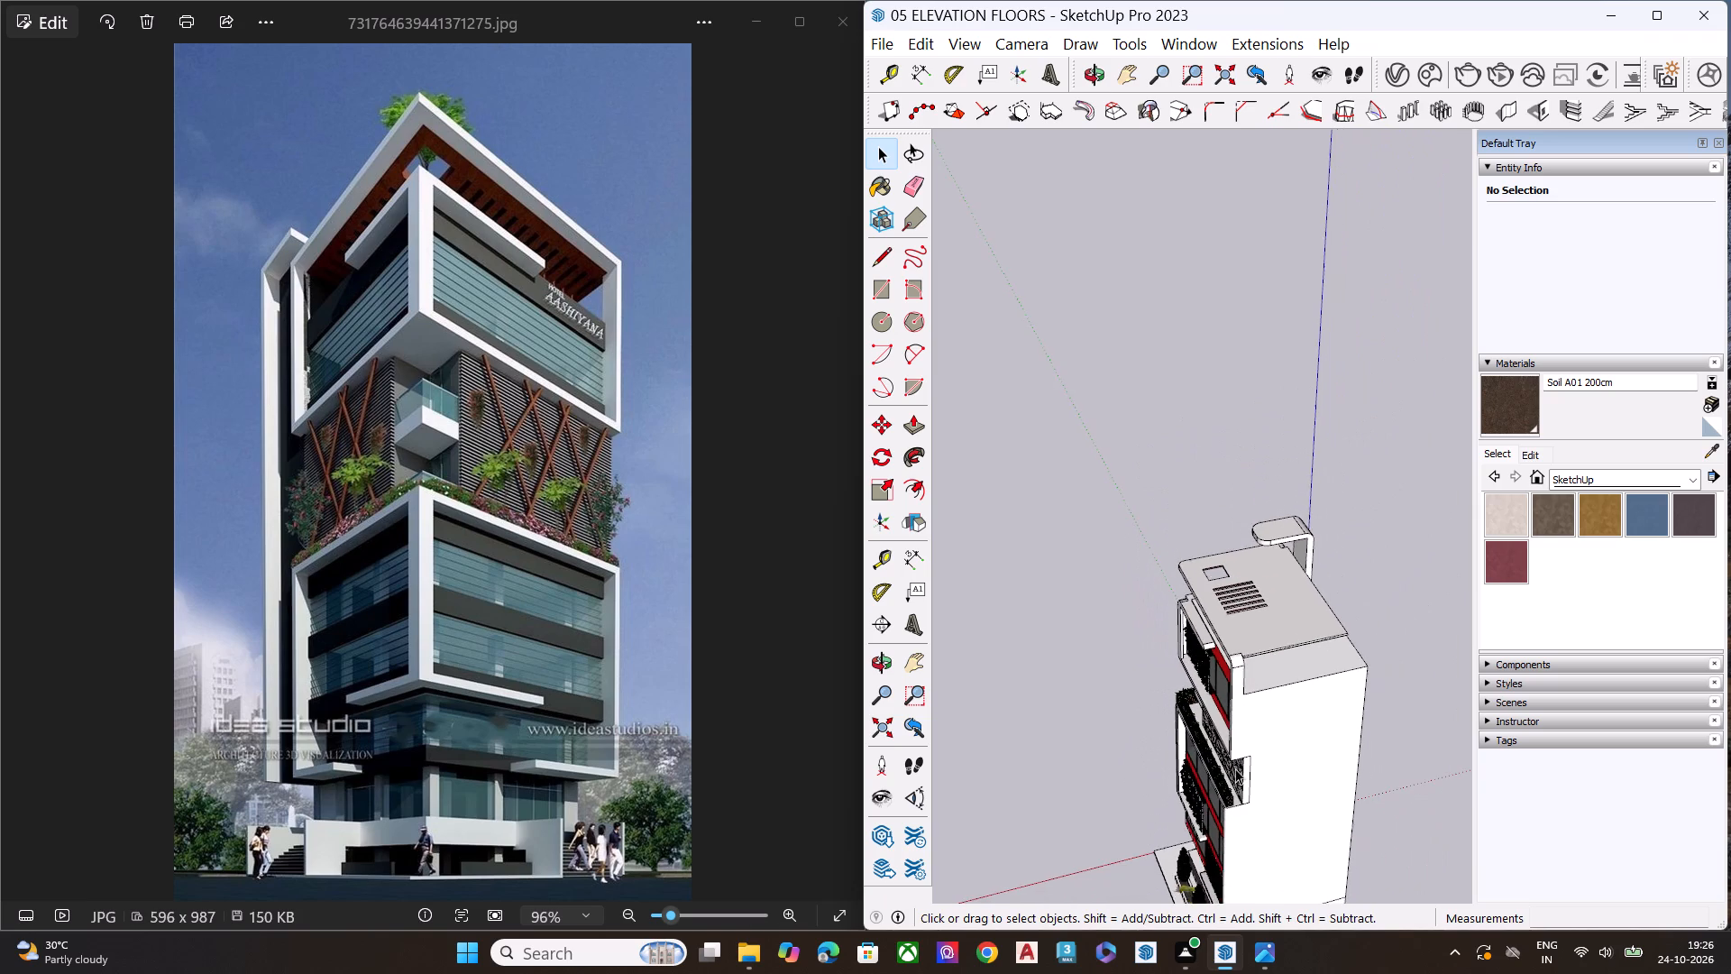
pyautogui.moveTo(1225, 781); pyautogui.dragTo(1400, 571, button='middle')
pyautogui.scroll(8, 1390, 749)
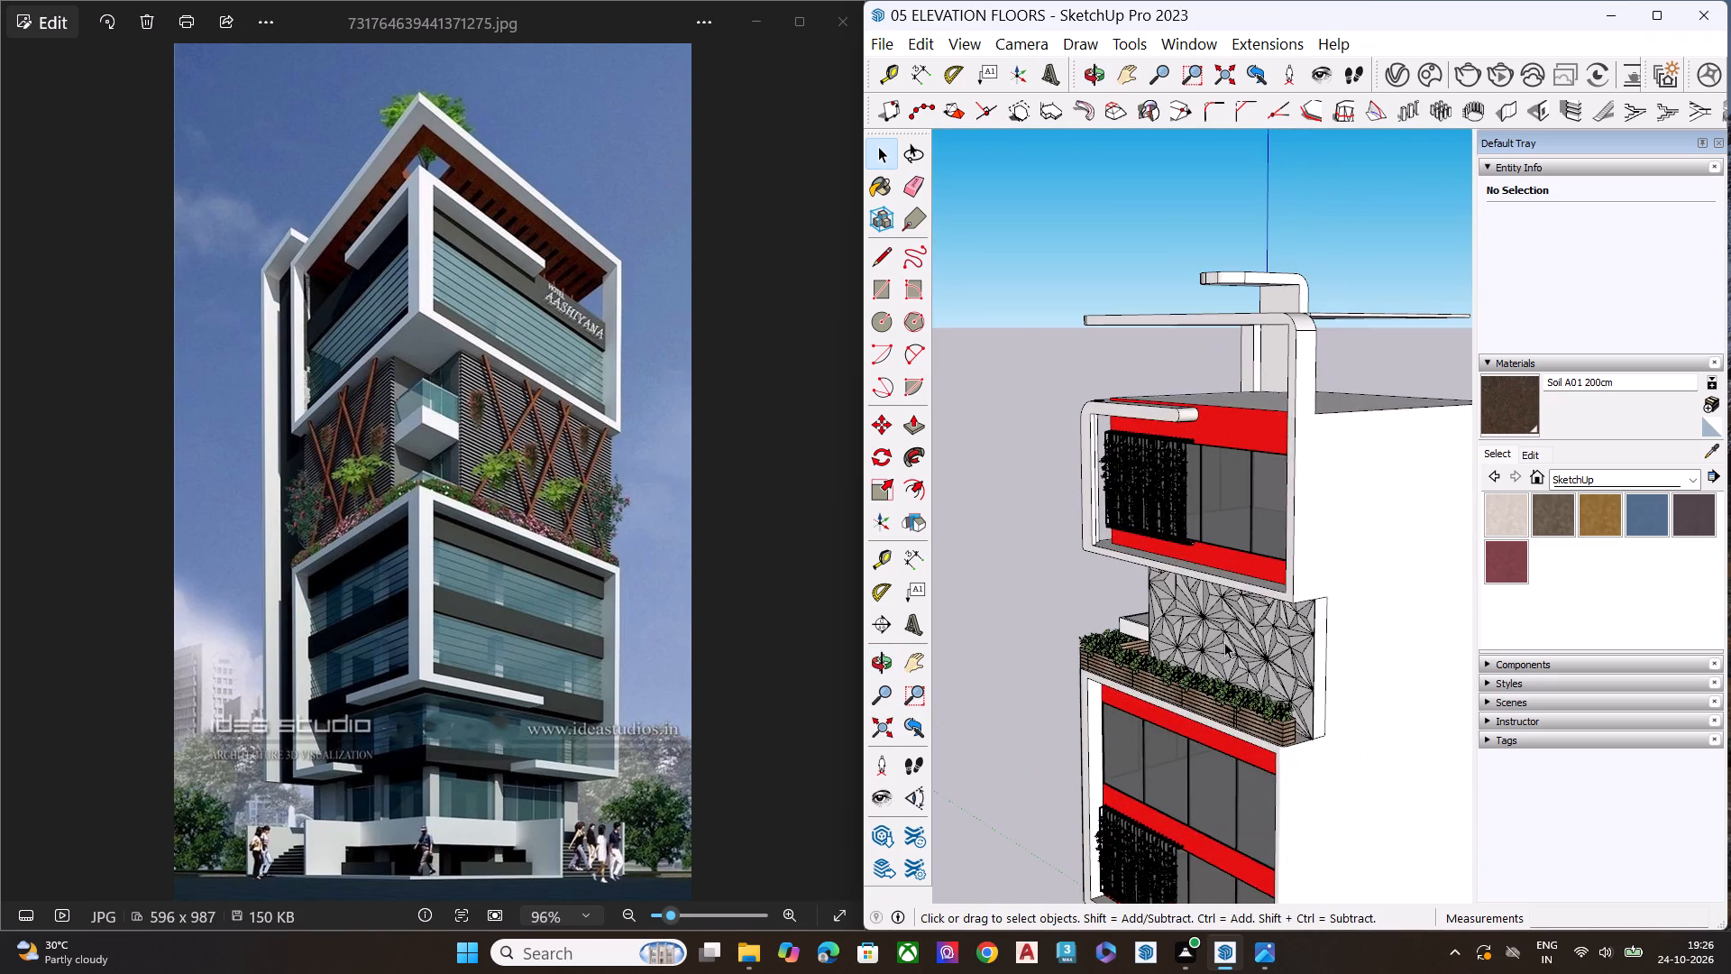
pyautogui.scroll(4, 1177, 574)
pyautogui.scroll(-1, 1177, 573)
pyautogui.scroll(2, 1177, 573)
pyautogui.moveTo(1140, 598); pyautogui.dragTo(1620, 515, button='middle')
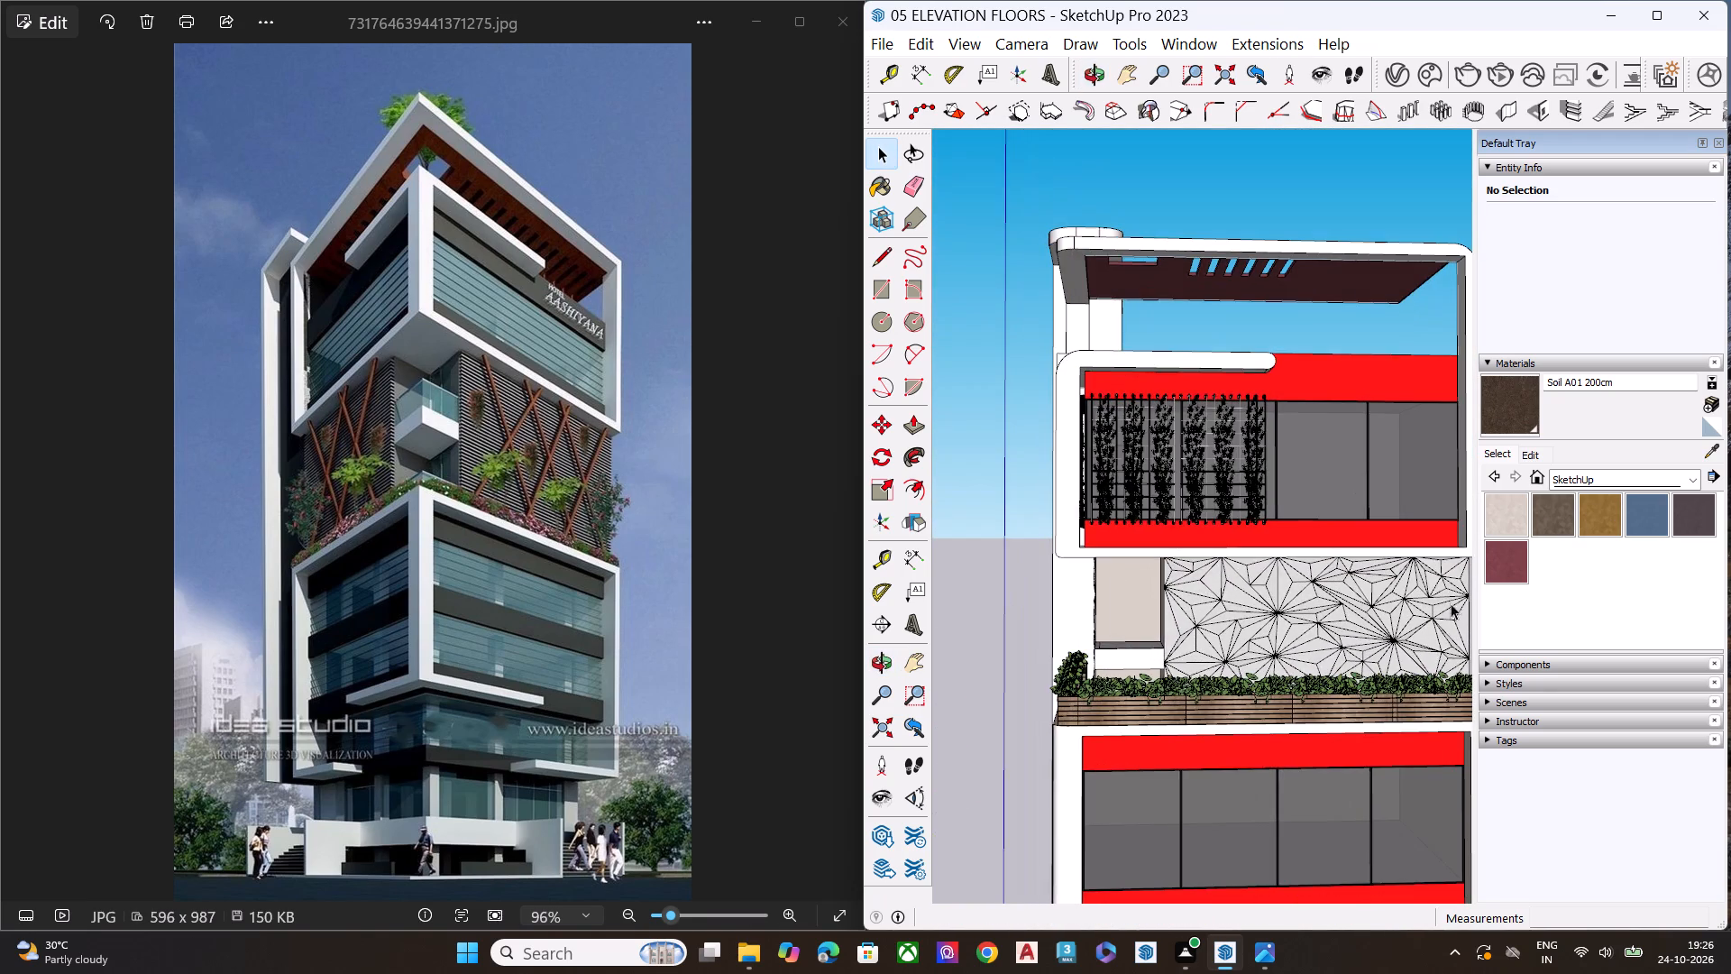
pyautogui.moveTo(1135, 622); pyautogui.dragTo(1369, 496, button='middle')
pyautogui.scroll(1, 1158, 566)
pyautogui.moveTo(1157, 562); pyautogui.dragTo(1180, 503, button='middle')
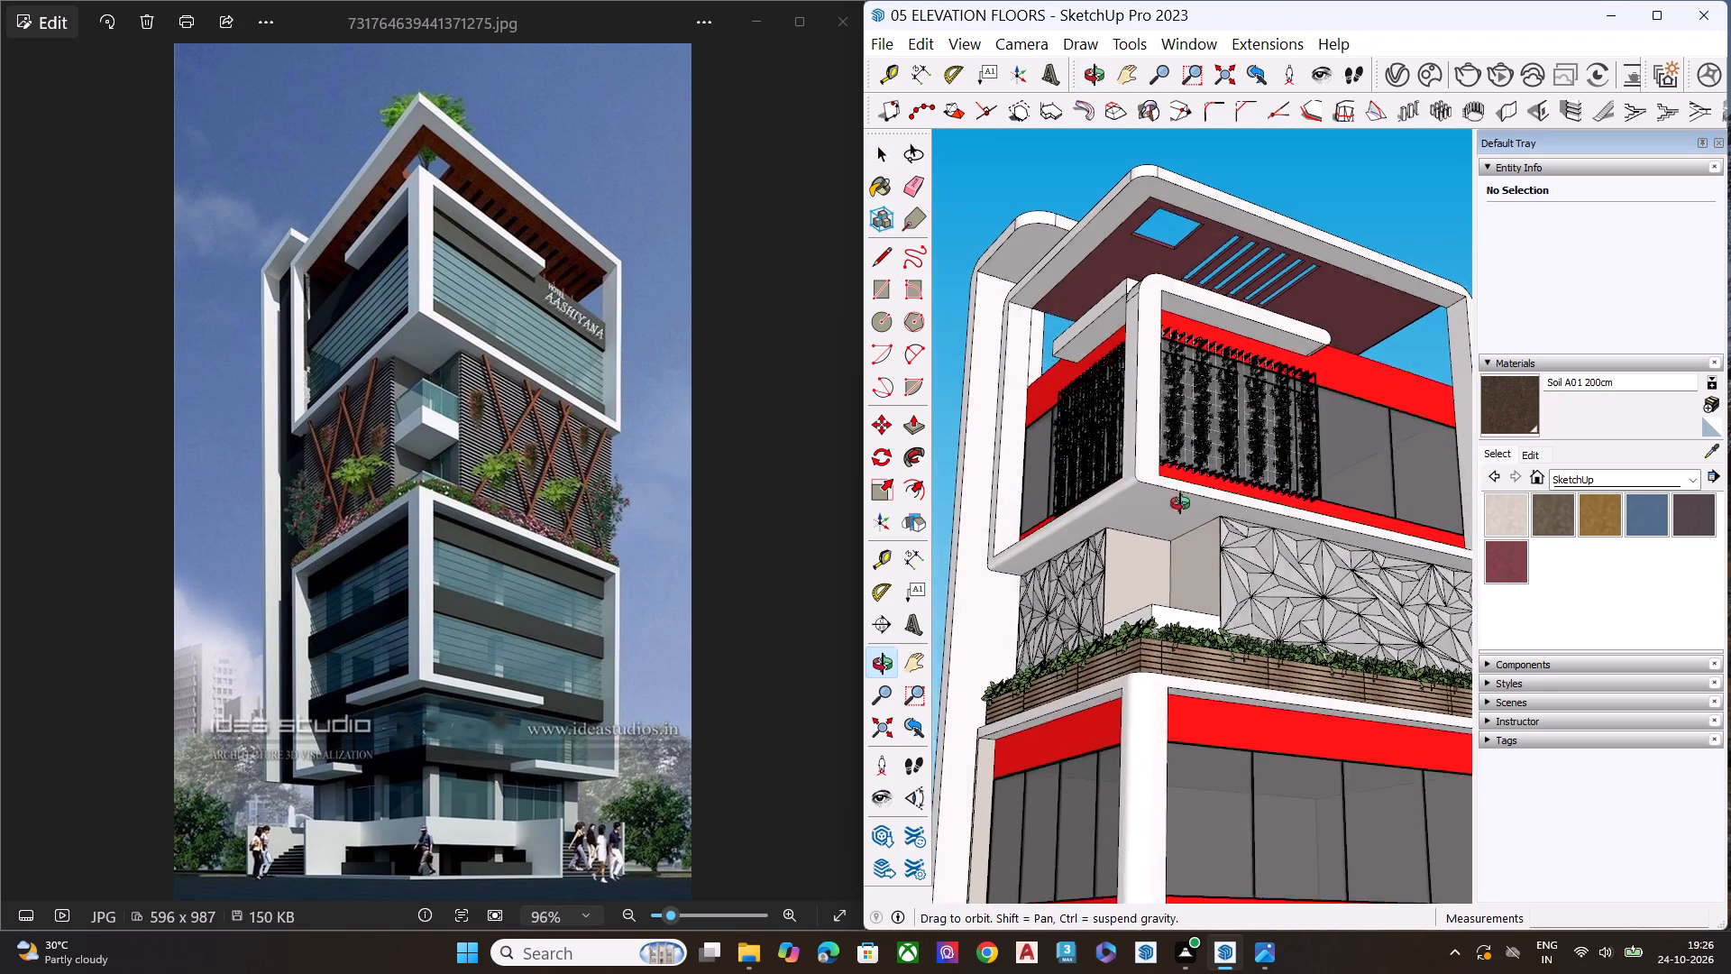
pyautogui.moveTo(1180, 503); pyautogui.dragTo(1199, 470, button='middle')
pyautogui.scroll(2, 1199, 470)
pyautogui.scroll(-17, 1132, 511)
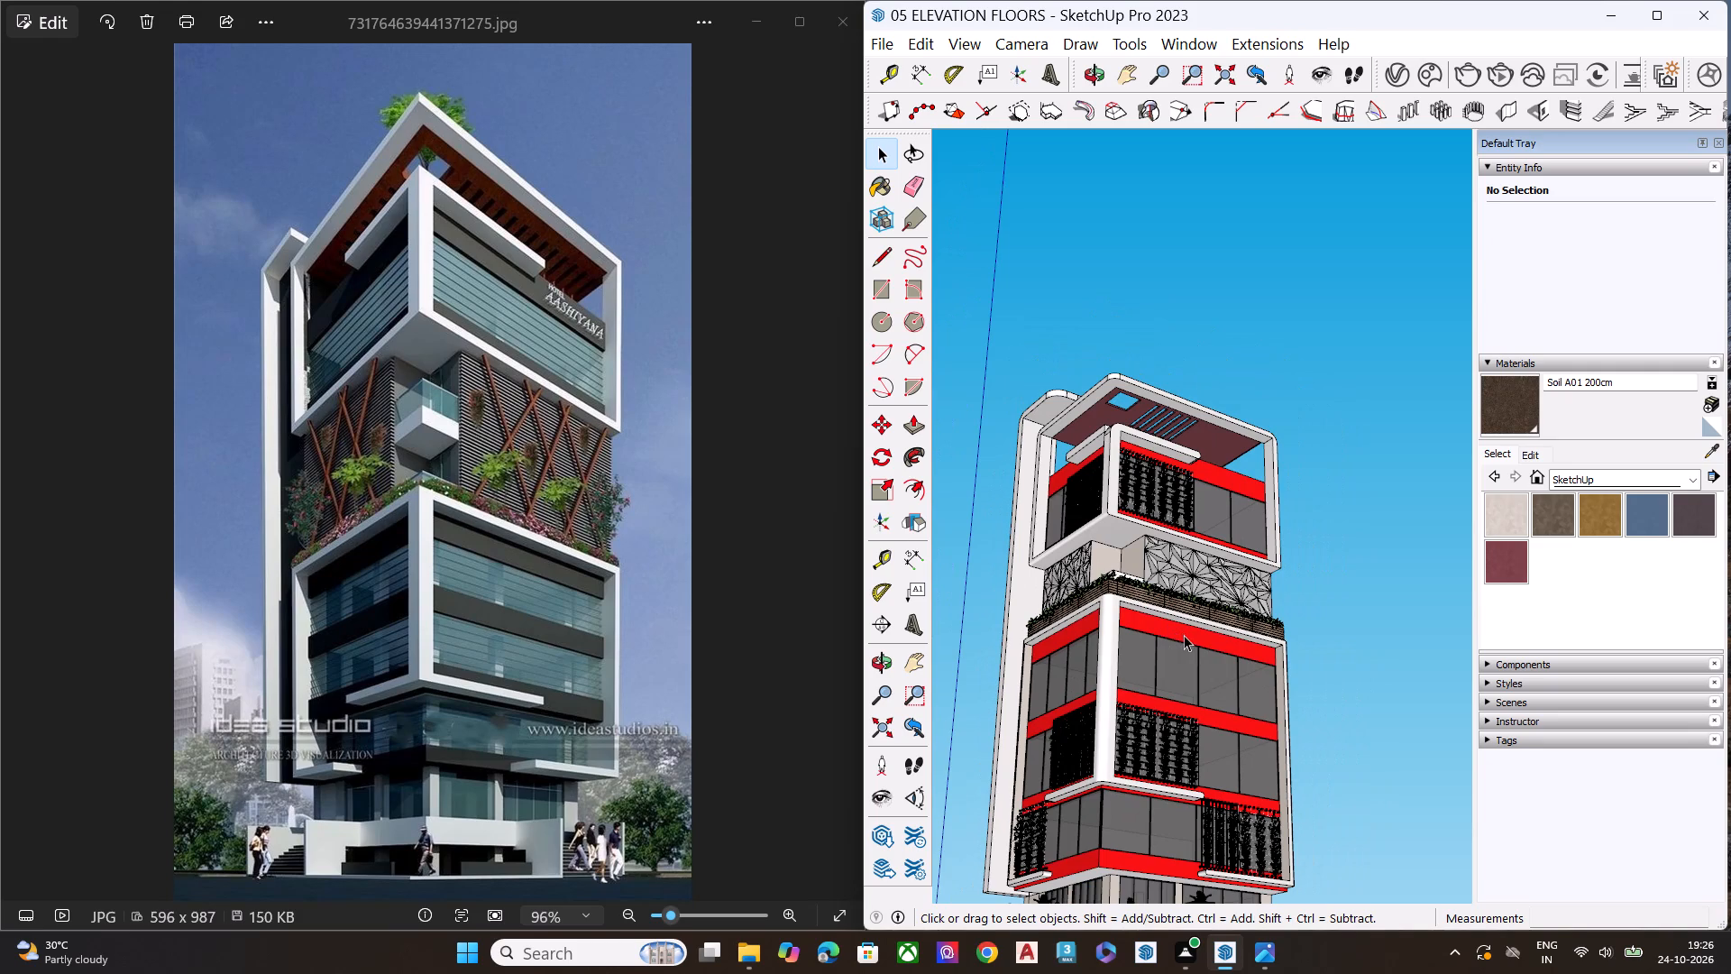
pyautogui.scroll(-7, 1189, 640)
pyautogui.moveTo(1180, 724); pyautogui.dragTo(1214, 837, button='middle')
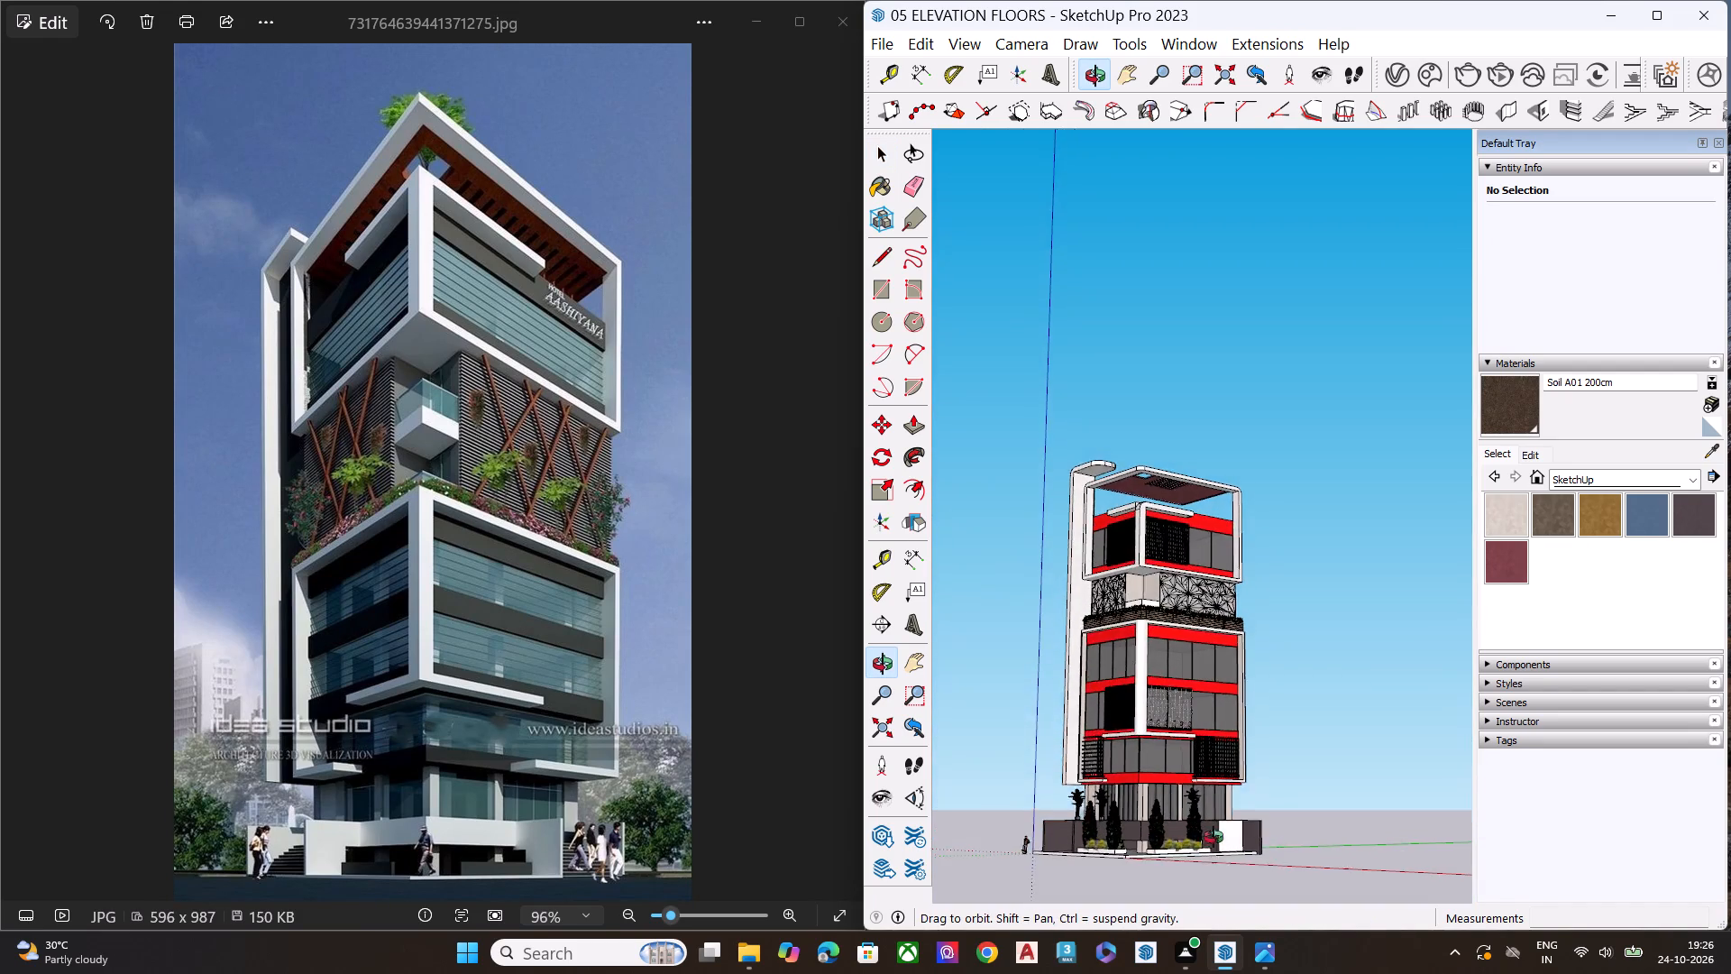
pyautogui.moveTo(1214, 837); pyautogui.dragTo(1214, 840, button='middle')
pyautogui.scroll(4, 1164, 838)
pyautogui.scroll(10, 1121, 328)
pyautogui.scroll(-1, 1085, 291)
pyautogui.scroll(13, 1100, 311)
pyautogui.moveTo(1189, 431); pyautogui.dragTo(1176, 613, button='middle')
pyautogui.scroll(7, 1173, 577)
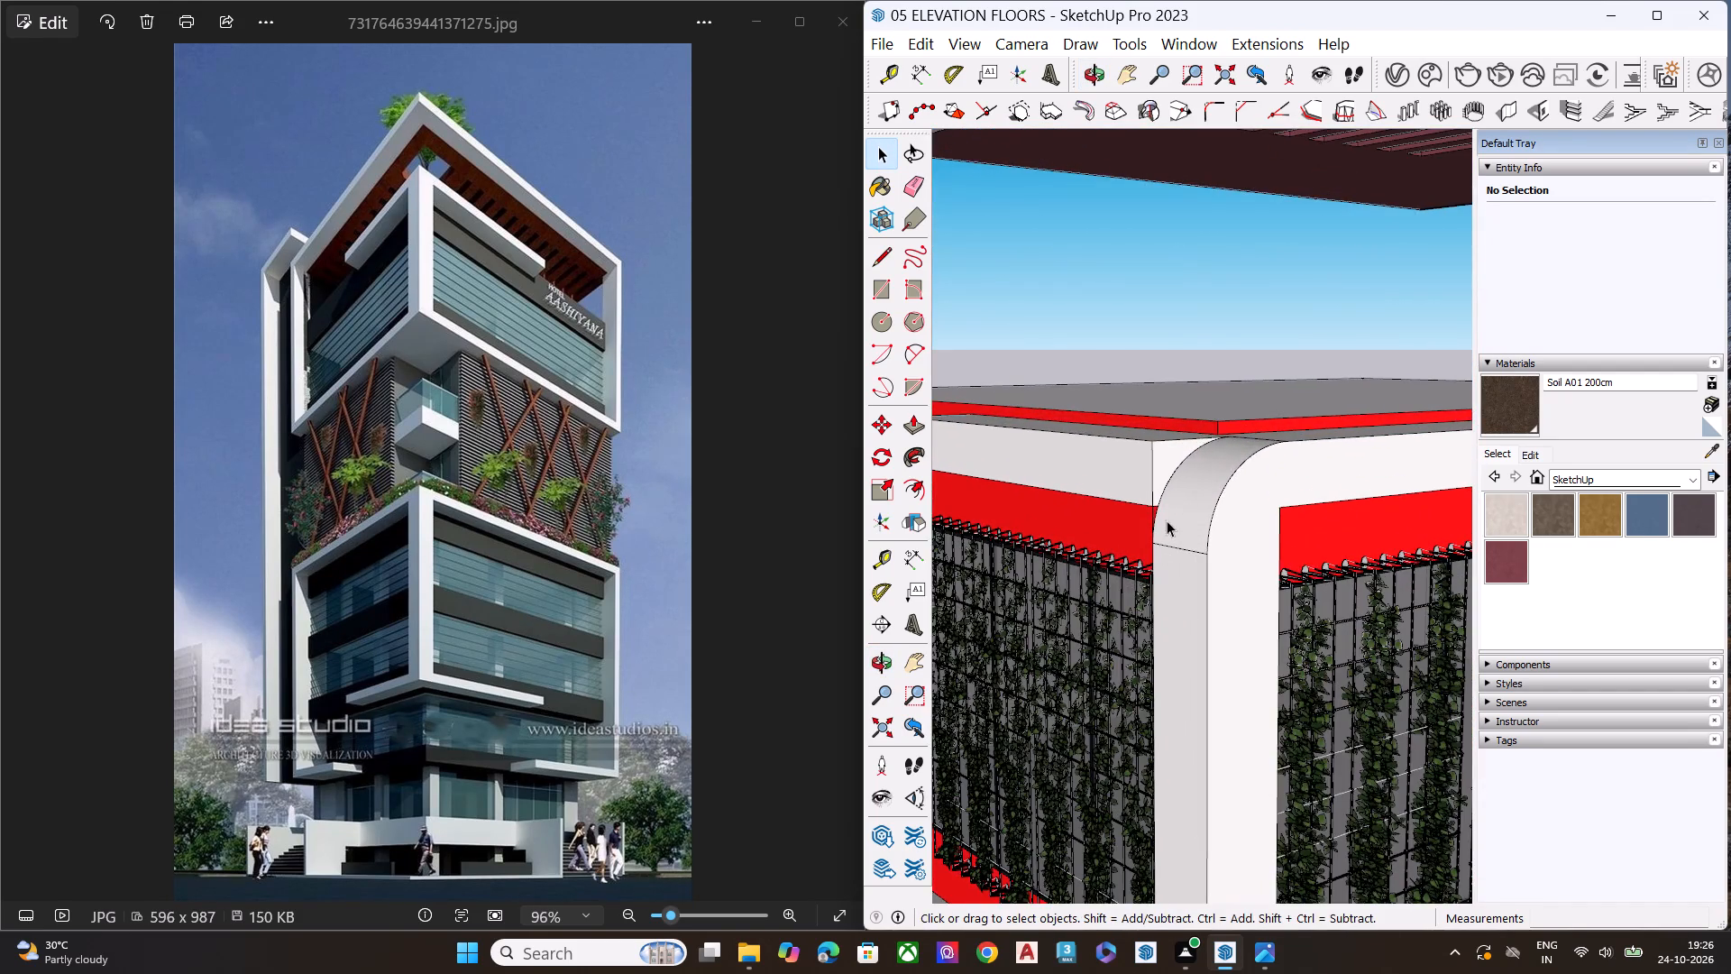
pyautogui.moveTo(1191, 502); pyautogui.dragTo(1230, 608, button='middle')
pyautogui.scroll(-2, 1231, 608)
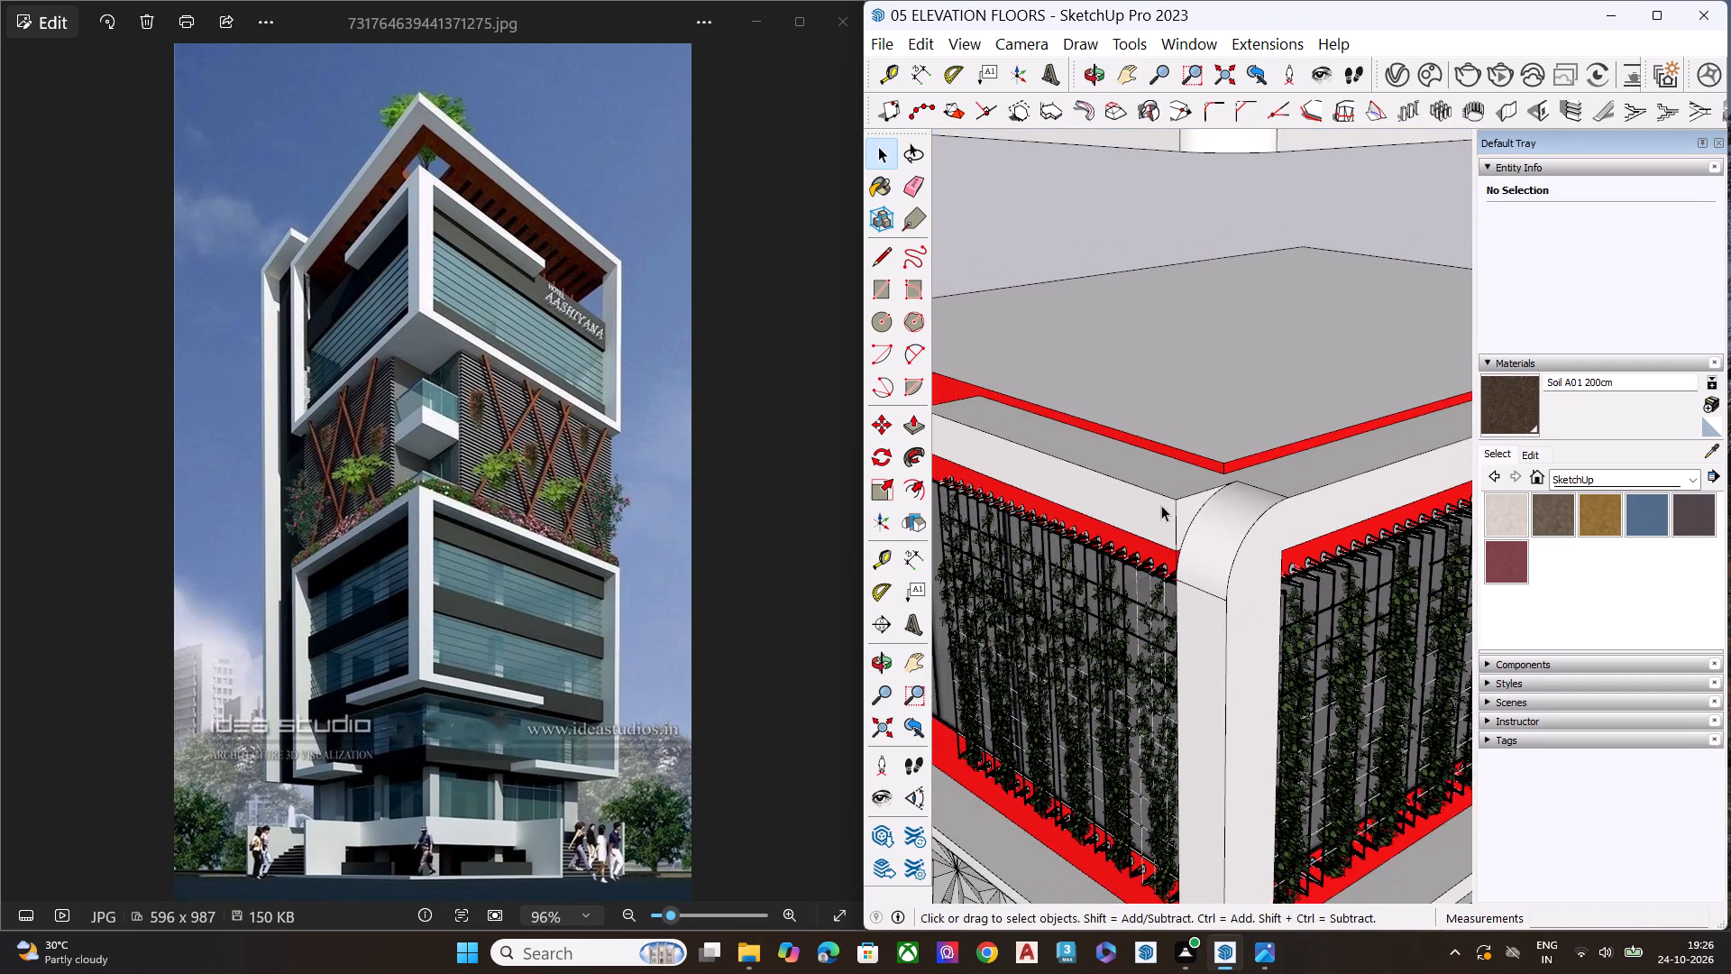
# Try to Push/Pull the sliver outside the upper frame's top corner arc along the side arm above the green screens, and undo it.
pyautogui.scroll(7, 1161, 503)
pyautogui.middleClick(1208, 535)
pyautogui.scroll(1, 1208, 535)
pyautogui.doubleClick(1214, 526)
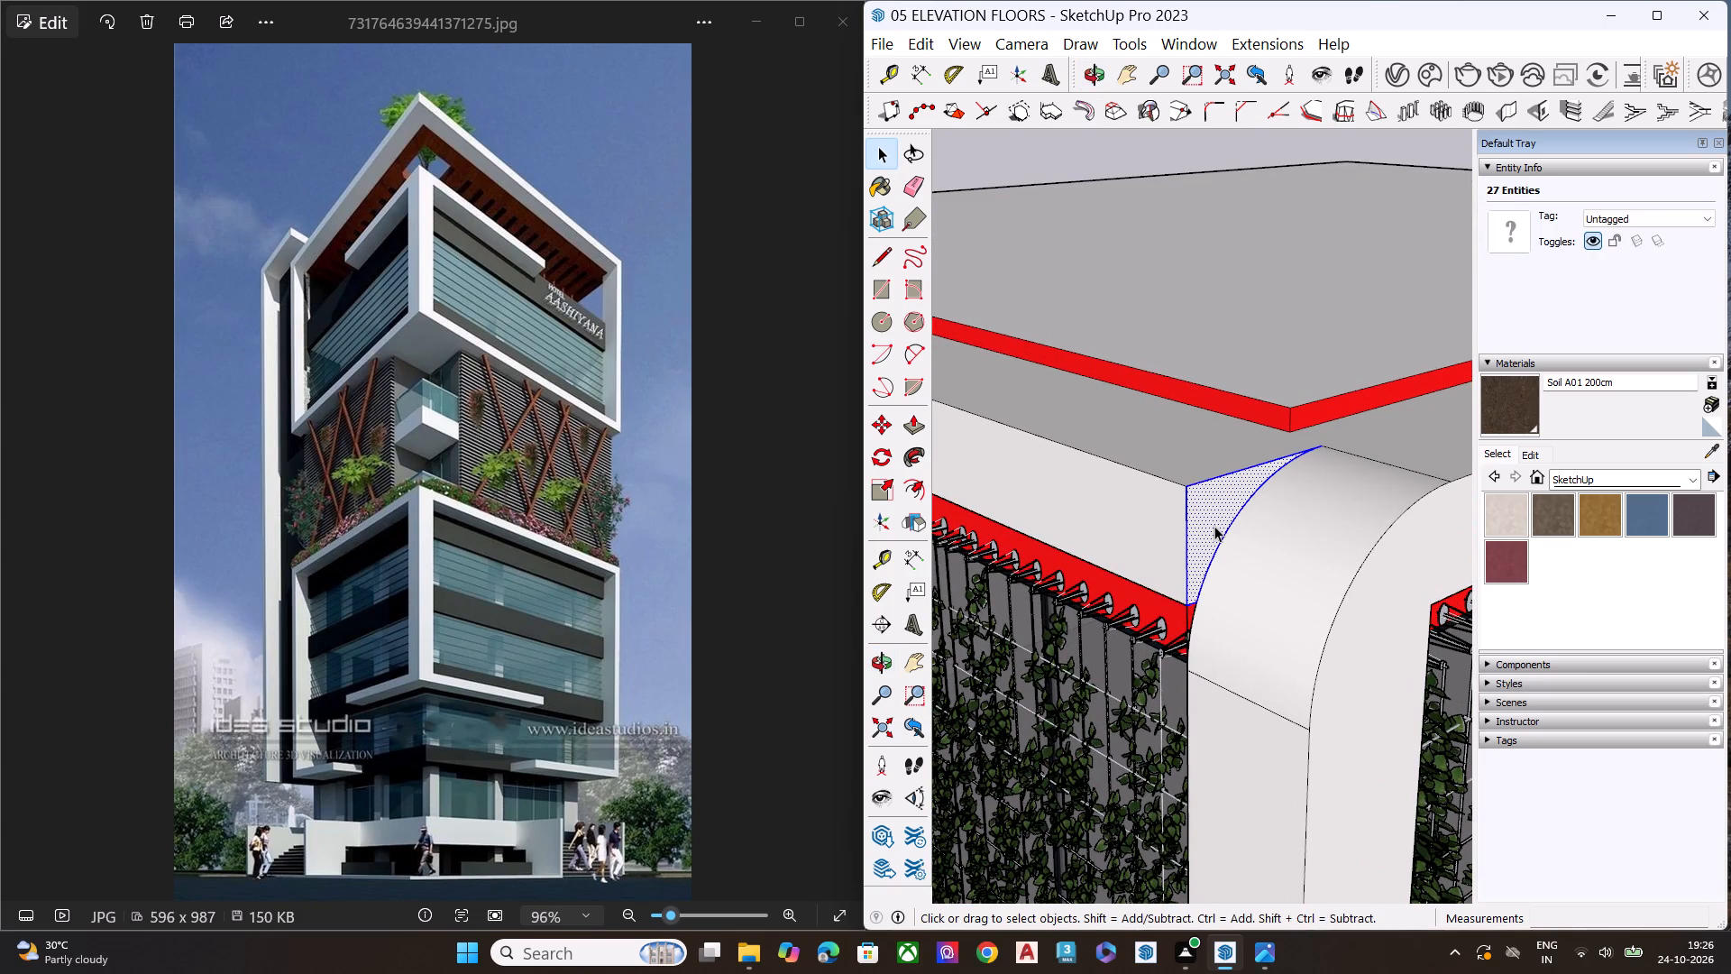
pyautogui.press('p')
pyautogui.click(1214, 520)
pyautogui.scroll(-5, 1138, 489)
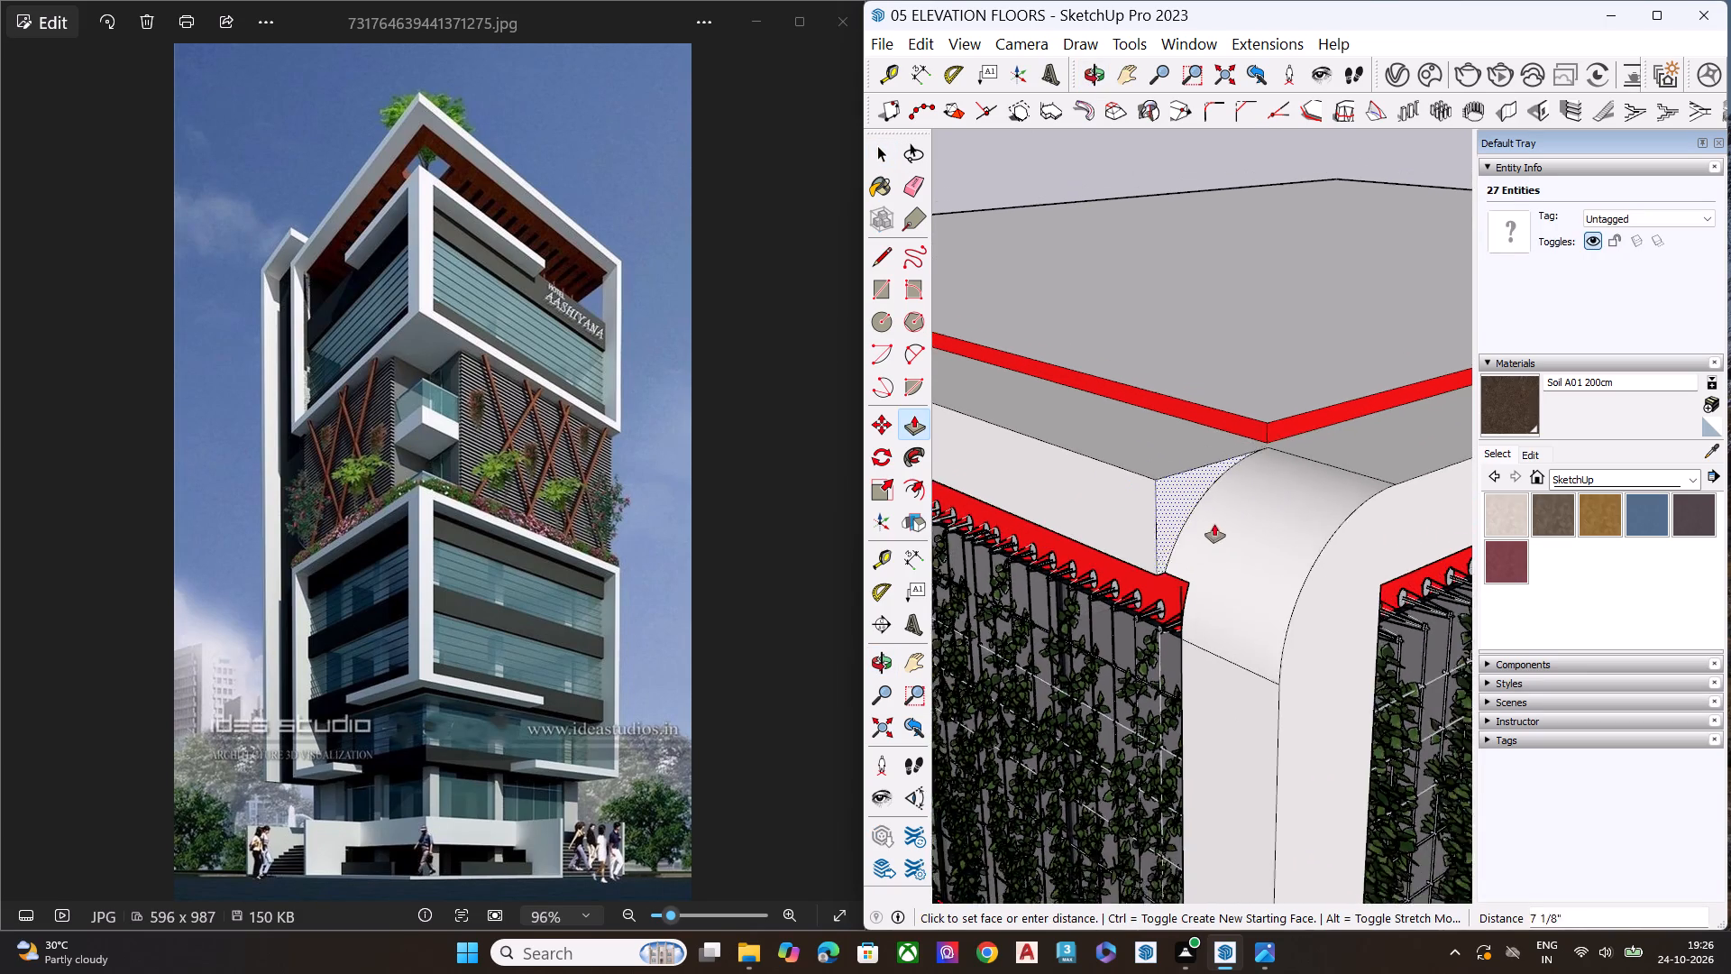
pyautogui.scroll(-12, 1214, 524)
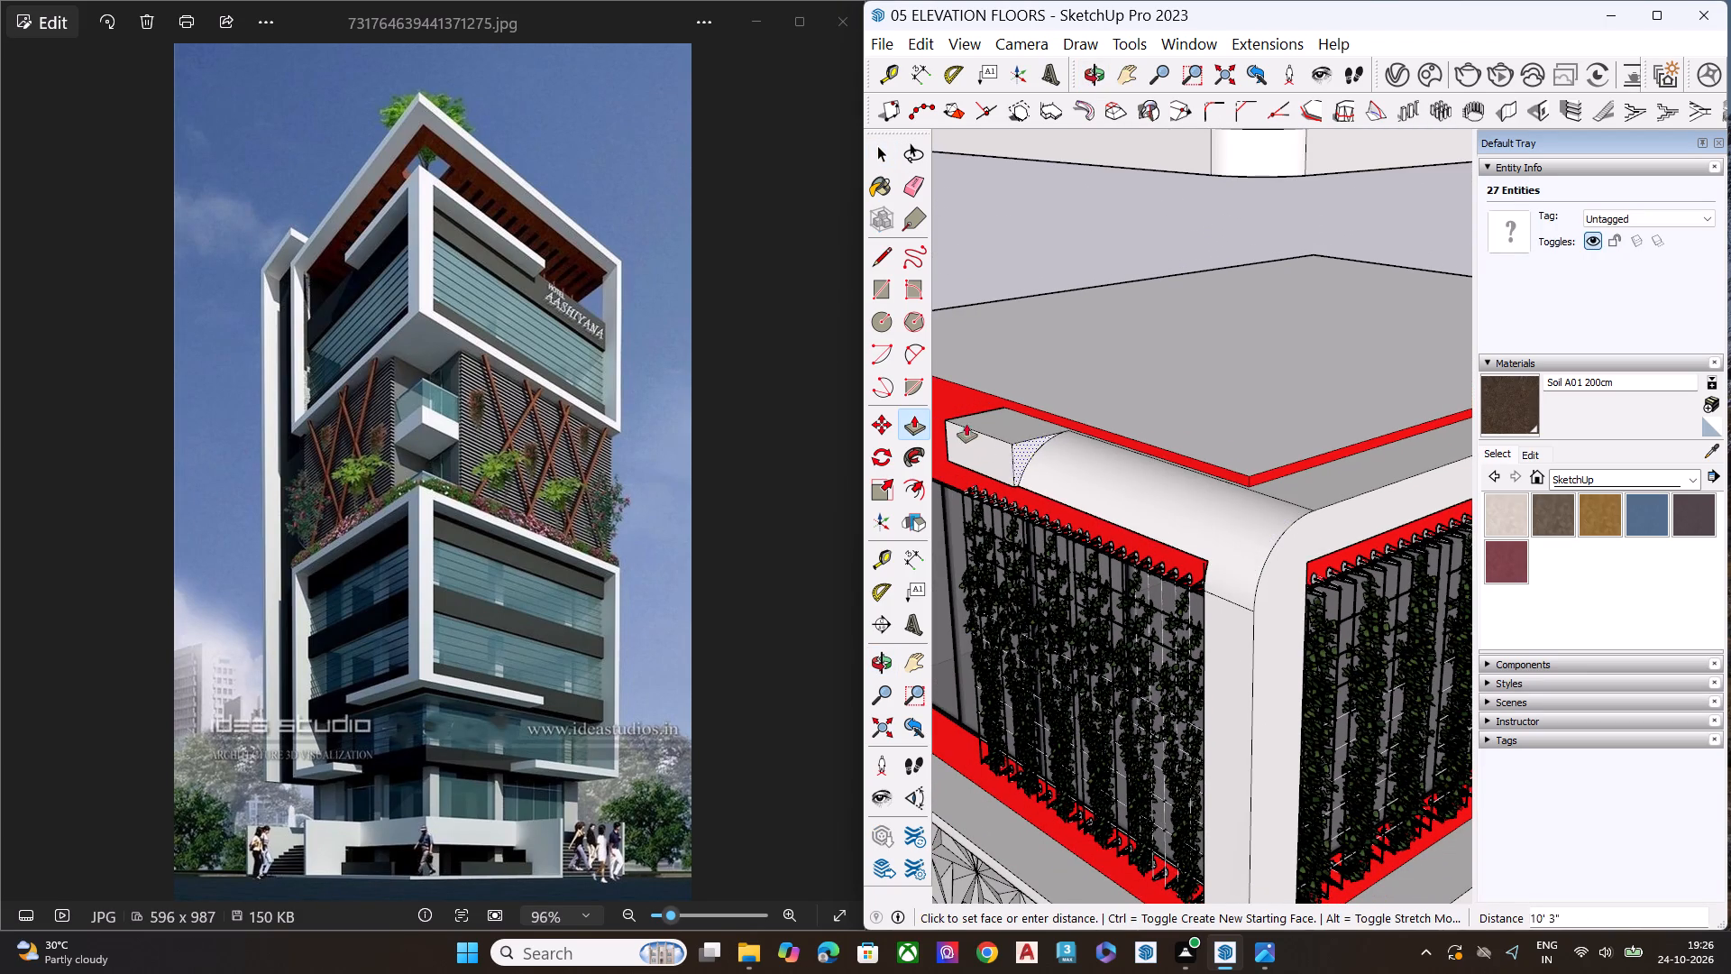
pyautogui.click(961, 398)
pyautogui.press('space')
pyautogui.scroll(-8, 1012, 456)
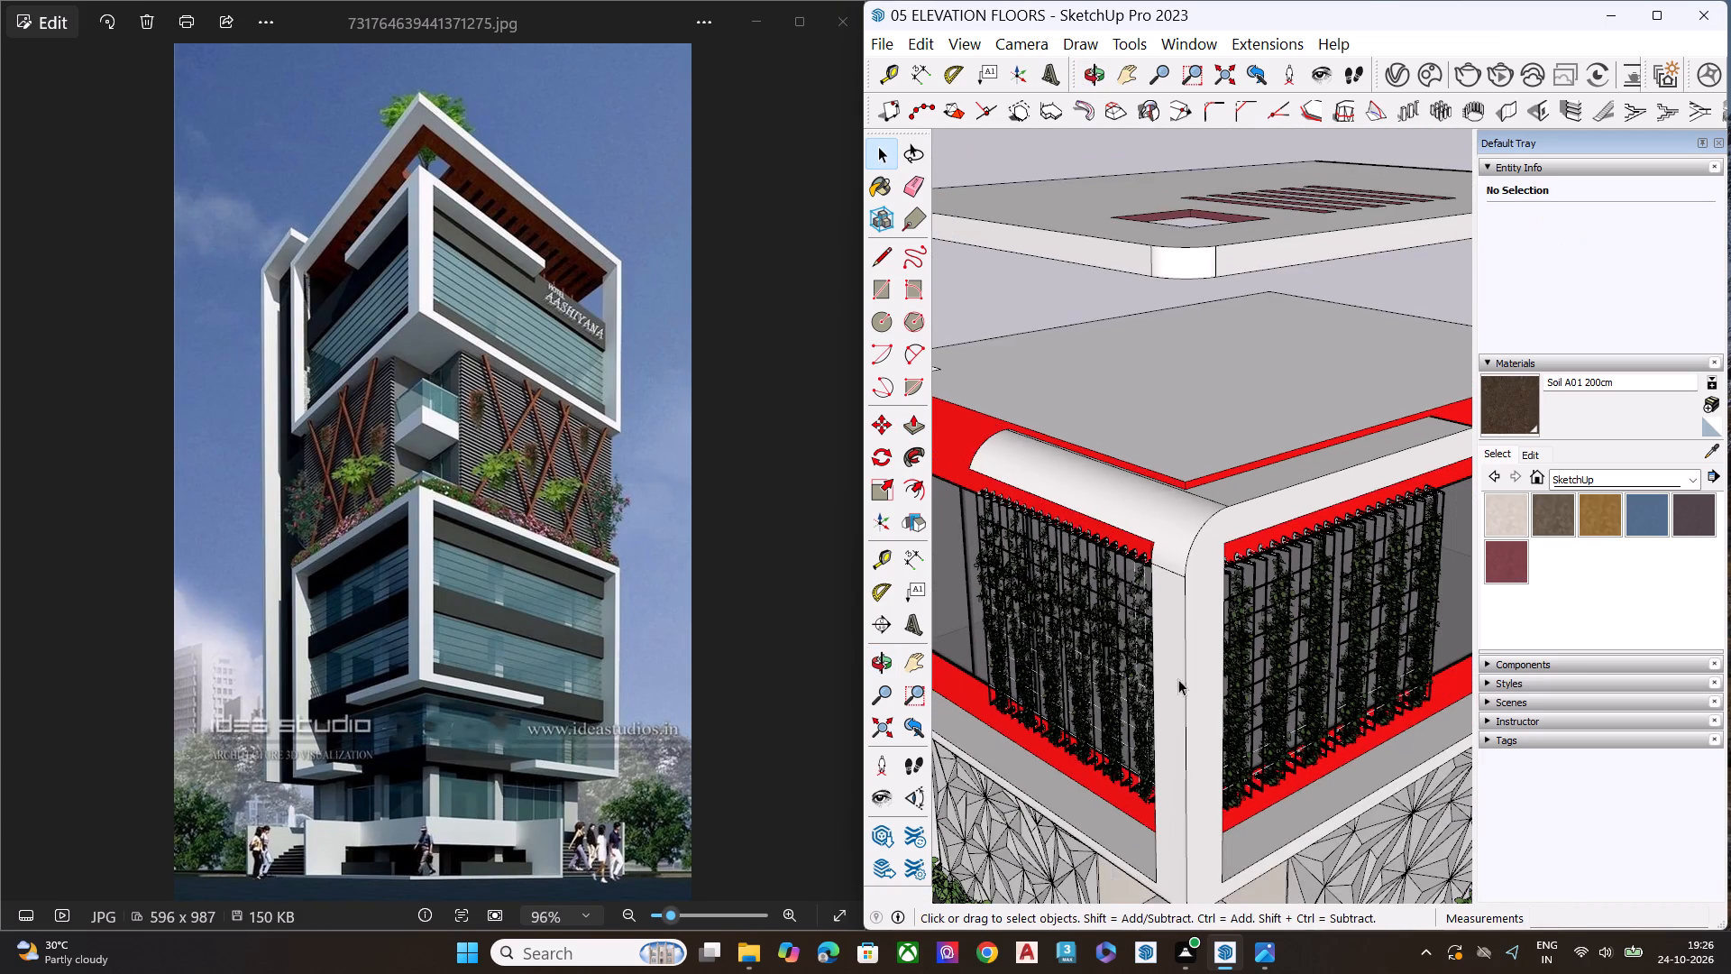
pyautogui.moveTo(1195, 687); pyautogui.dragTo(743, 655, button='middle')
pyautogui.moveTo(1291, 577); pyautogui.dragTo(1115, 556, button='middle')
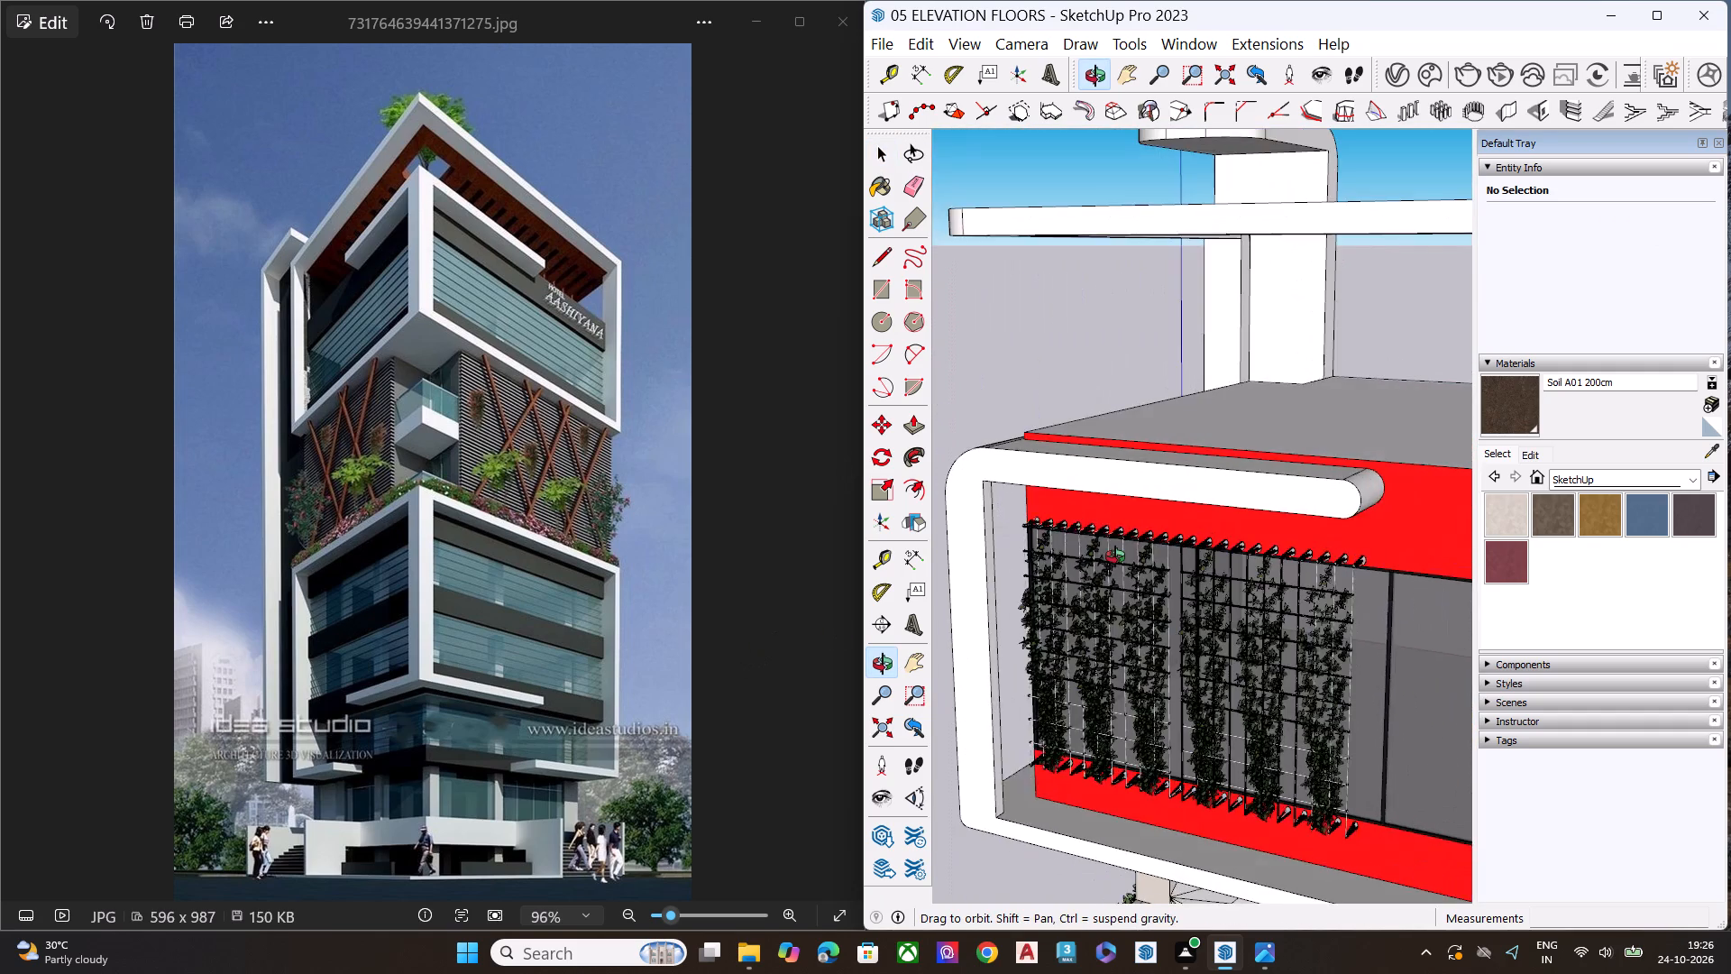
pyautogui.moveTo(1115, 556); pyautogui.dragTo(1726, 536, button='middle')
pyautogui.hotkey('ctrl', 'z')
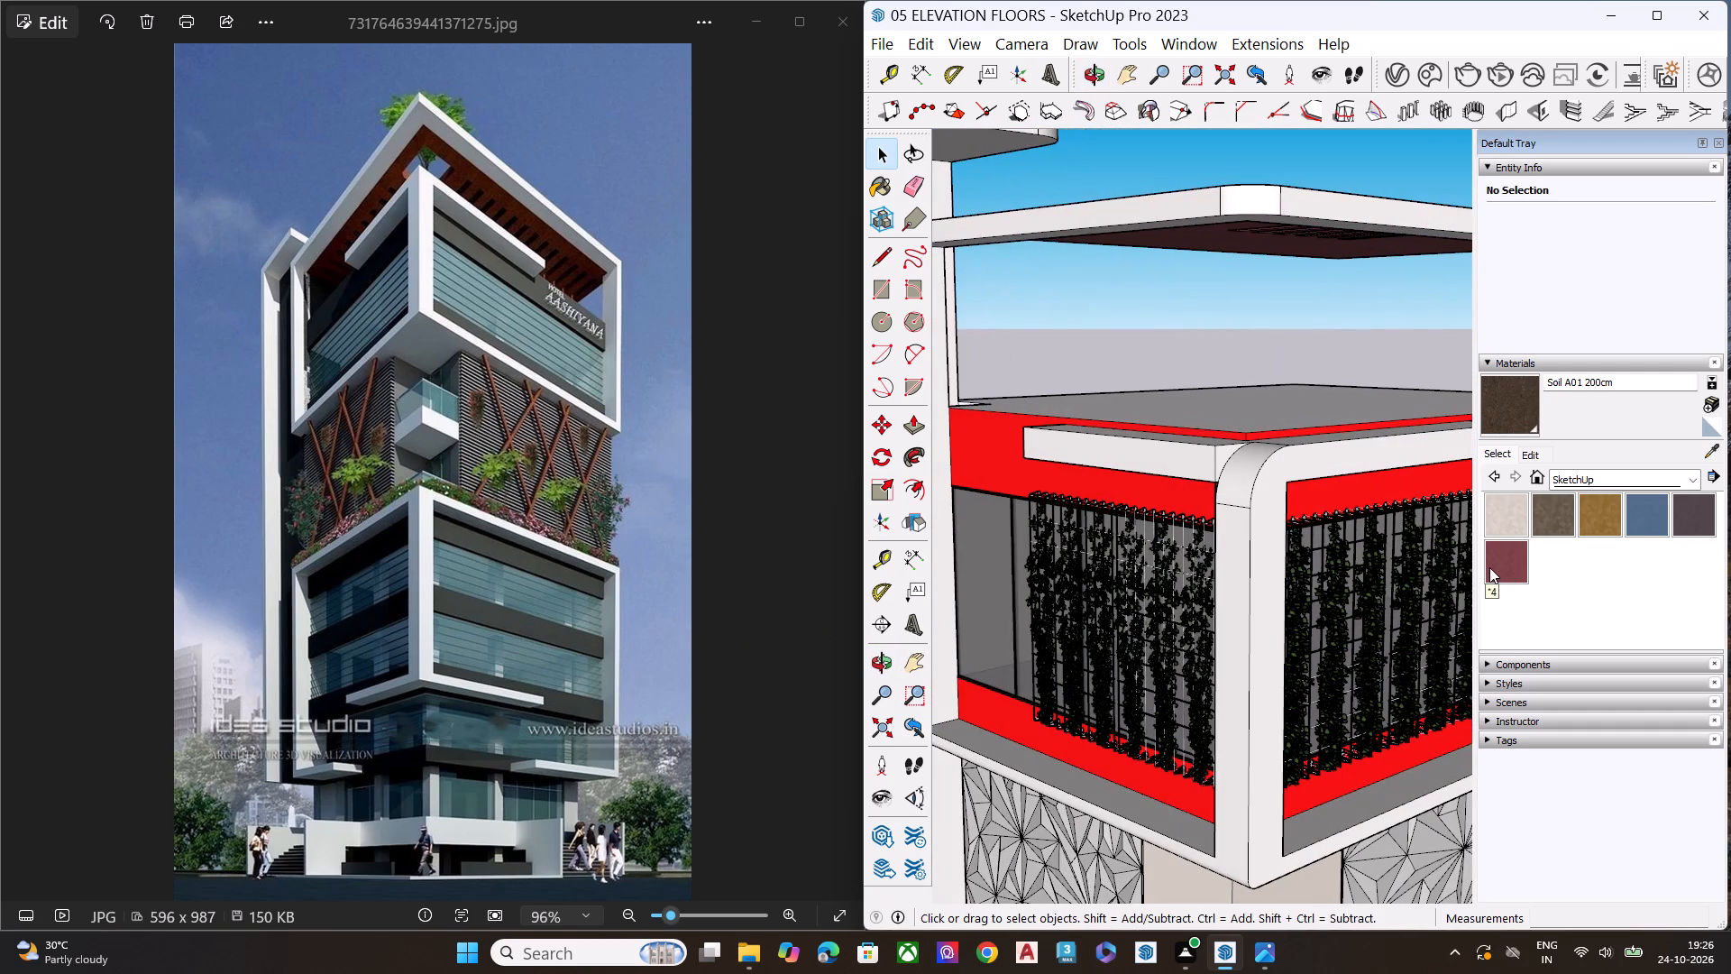
# Push/Pull the sliver outside the upper frame's top corner arc back to the far end of the side arm, rounding the arm's top edge.
pyautogui.moveTo(1159, 556); pyautogui.dragTo(1138, 570, button='middle')
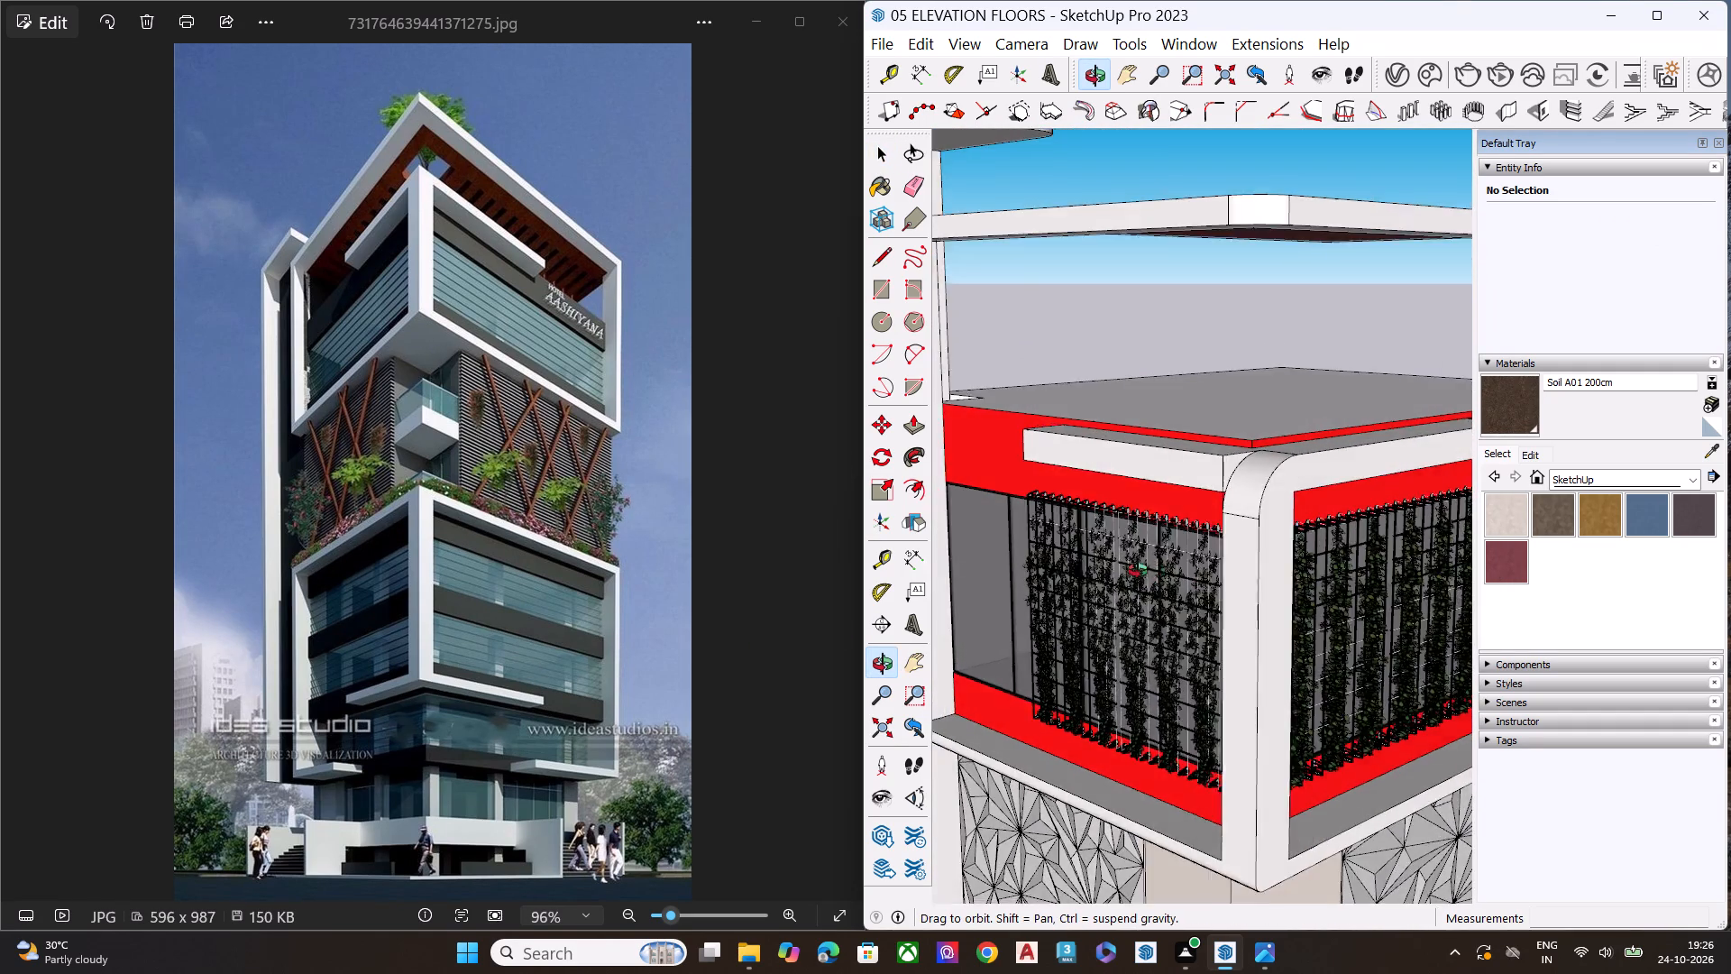
pyautogui.moveTo(1138, 570); pyautogui.dragTo(1127, 566, button='middle')
pyautogui.scroll(7, 1161, 500)
pyautogui.scroll(-1, 1178, 453)
pyautogui.scroll(2, 1178, 453)
pyautogui.moveTo(1246, 488); pyautogui.dragTo(1060, 460, button='middle')
pyautogui.scroll(9, 1060, 460)
pyautogui.moveTo(1283, 519); pyautogui.dragTo(1136, 504, button='middle')
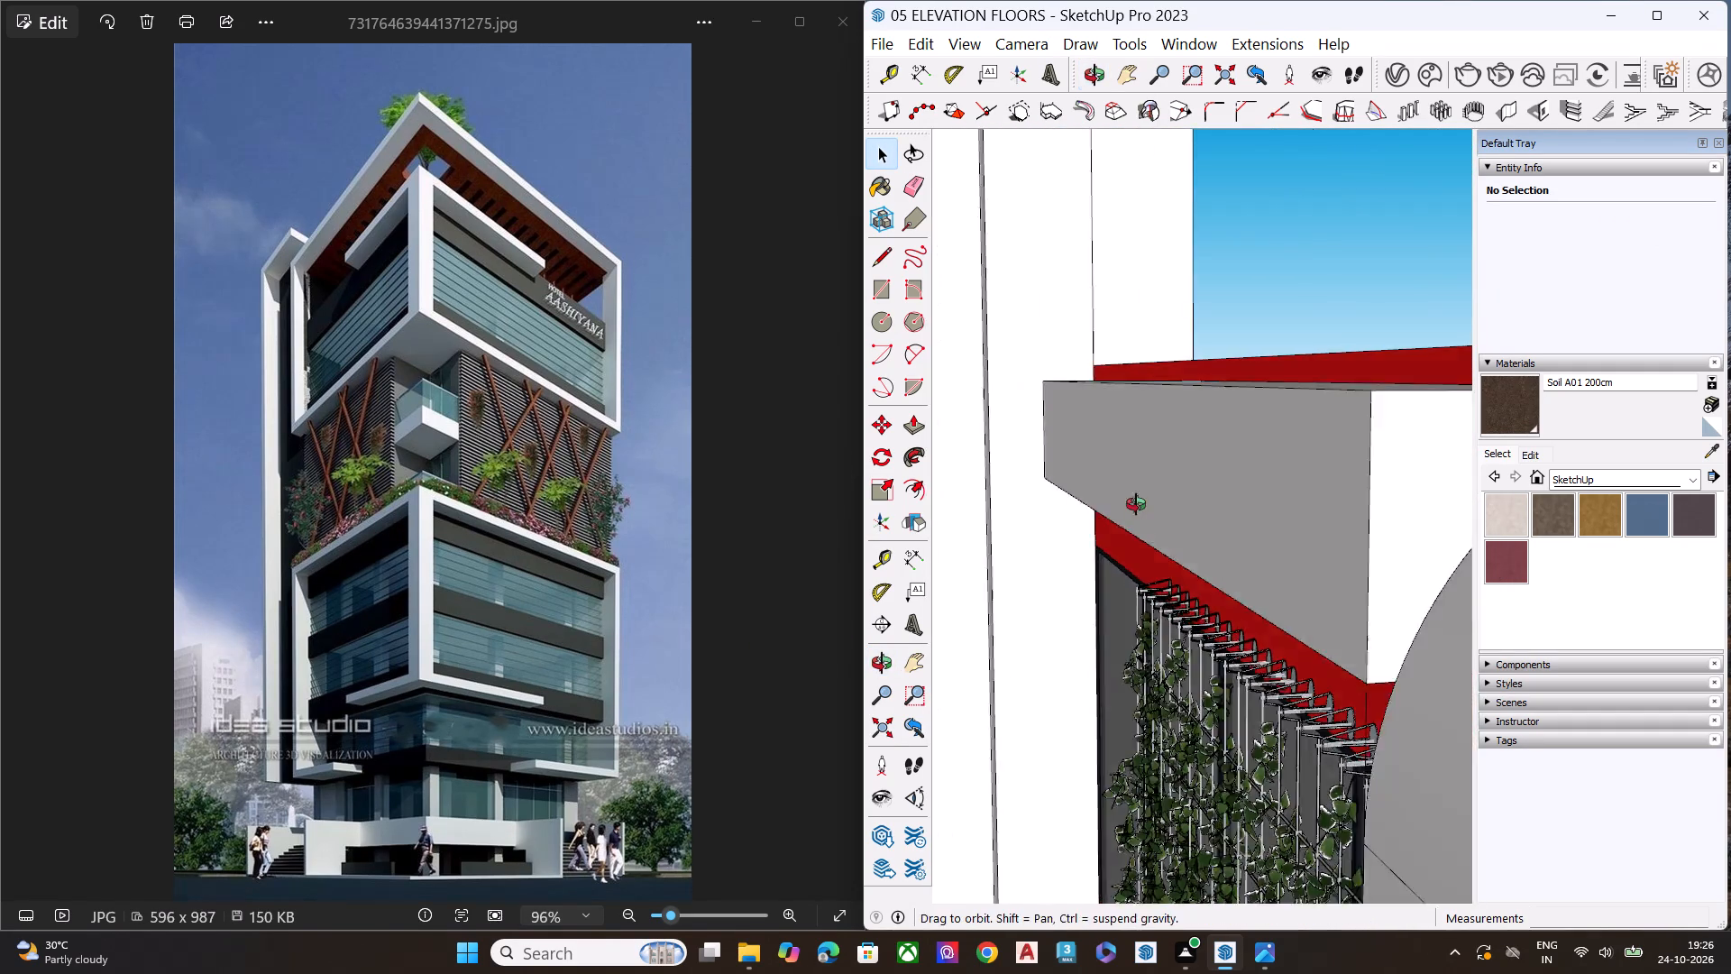
pyautogui.moveTo(1136, 504); pyautogui.dragTo(1057, 493, button='middle')
pyautogui.scroll(1, 1149, 508)
pyautogui.middleClick(1149, 508)
pyautogui.scroll(-8, 1403, 546)
pyautogui.moveTo(1056, 504); pyautogui.dragTo(1124, 539, button='middle')
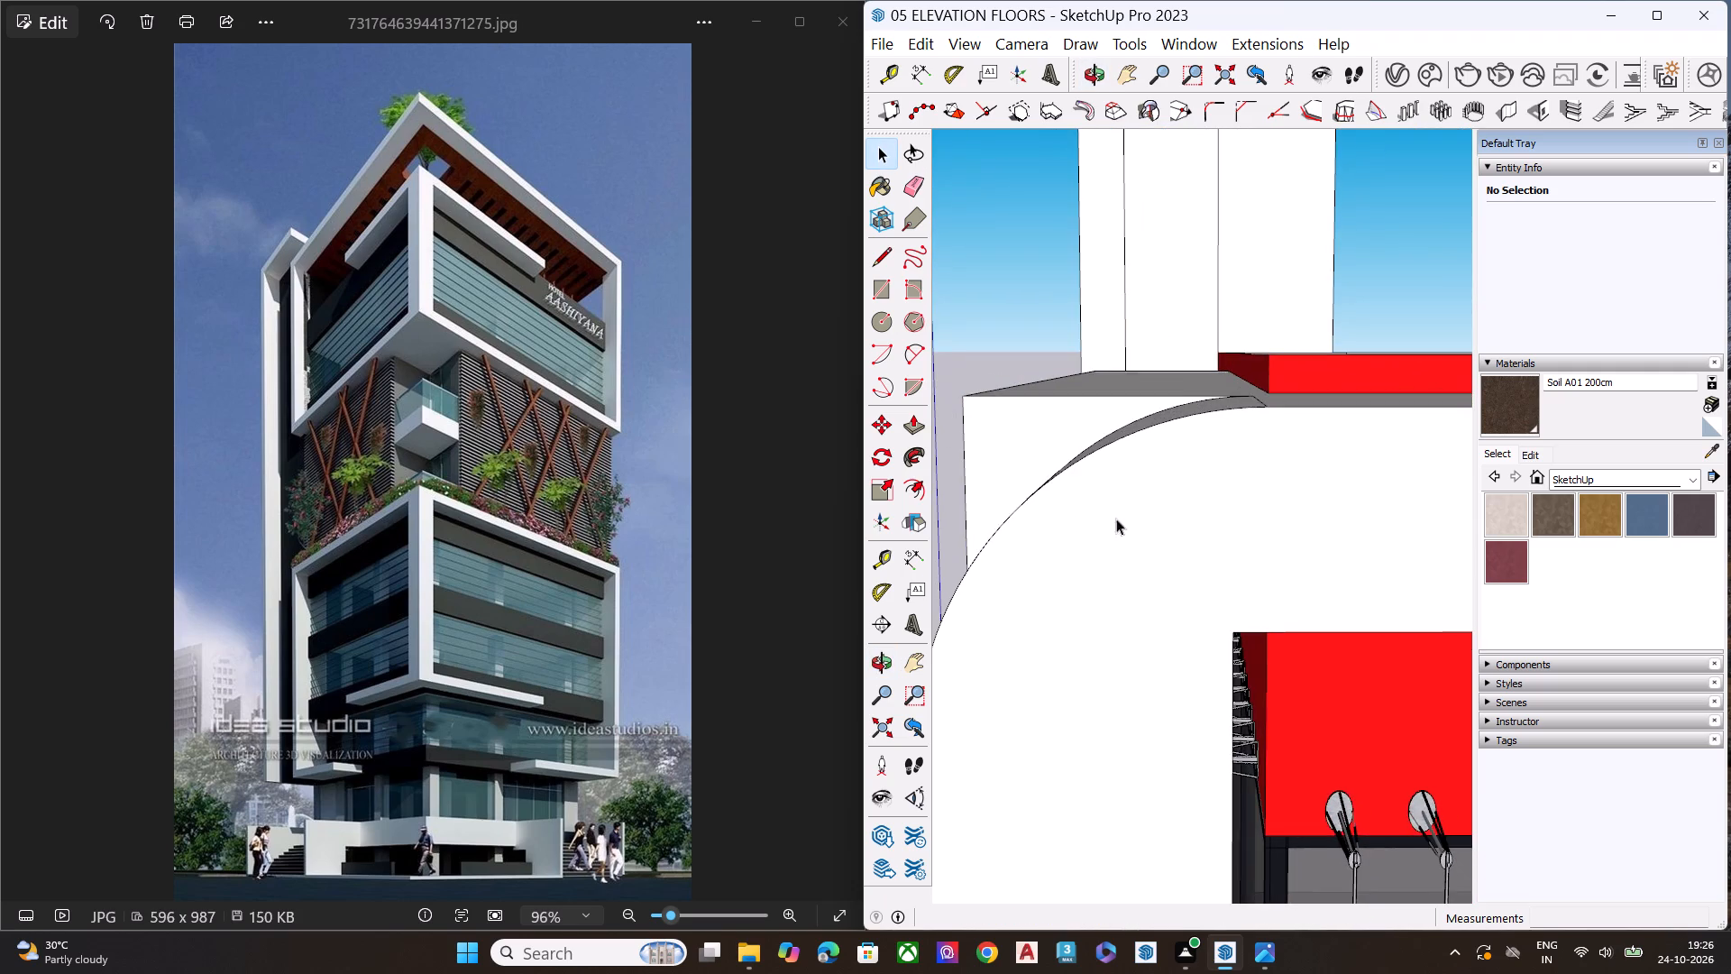
pyautogui.scroll(-6, 1288, 511)
pyautogui.scroll(6, 1069, 457)
pyautogui.scroll(-2, 1164, 495)
pyautogui.scroll(1, 1158, 495)
pyautogui.scroll(-5, 1158, 495)
pyautogui.click(1194, 496)
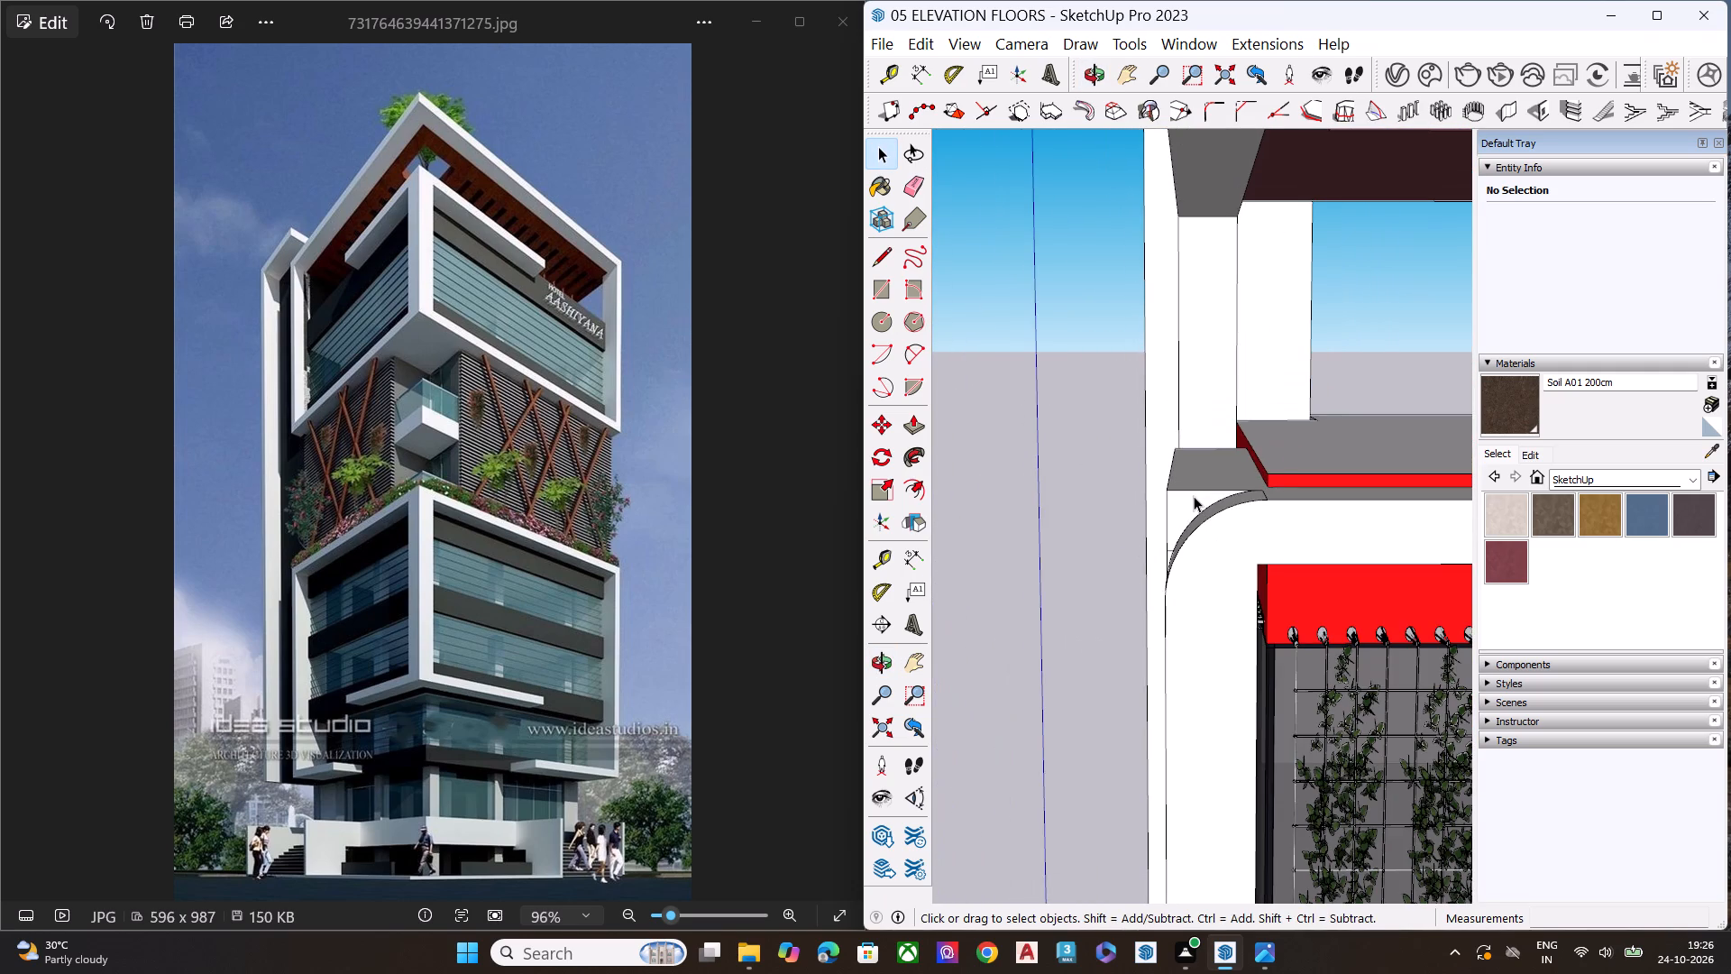
pyautogui.moveTo(1177, 529); pyautogui.dragTo(1294, 598, button='middle')
pyautogui.press('p')
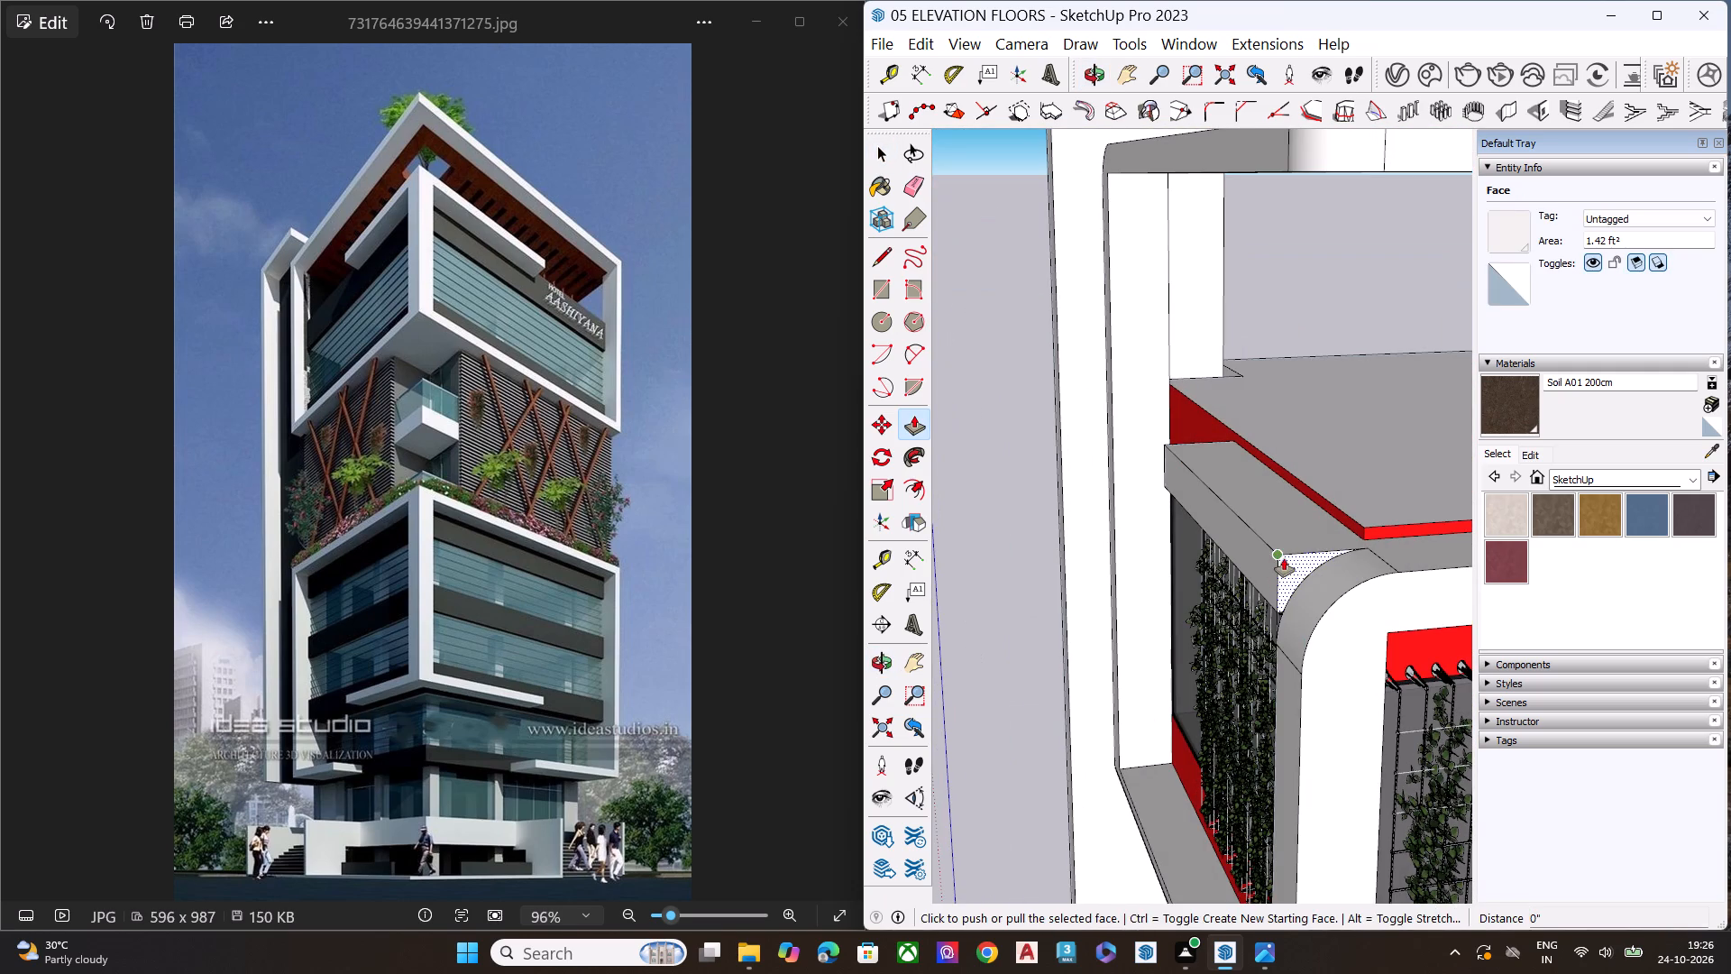
pyautogui.click(1284, 558)
pyautogui.click(1174, 424)
pyautogui.press('space')
pyautogui.scroll(-6, 1106, 474)
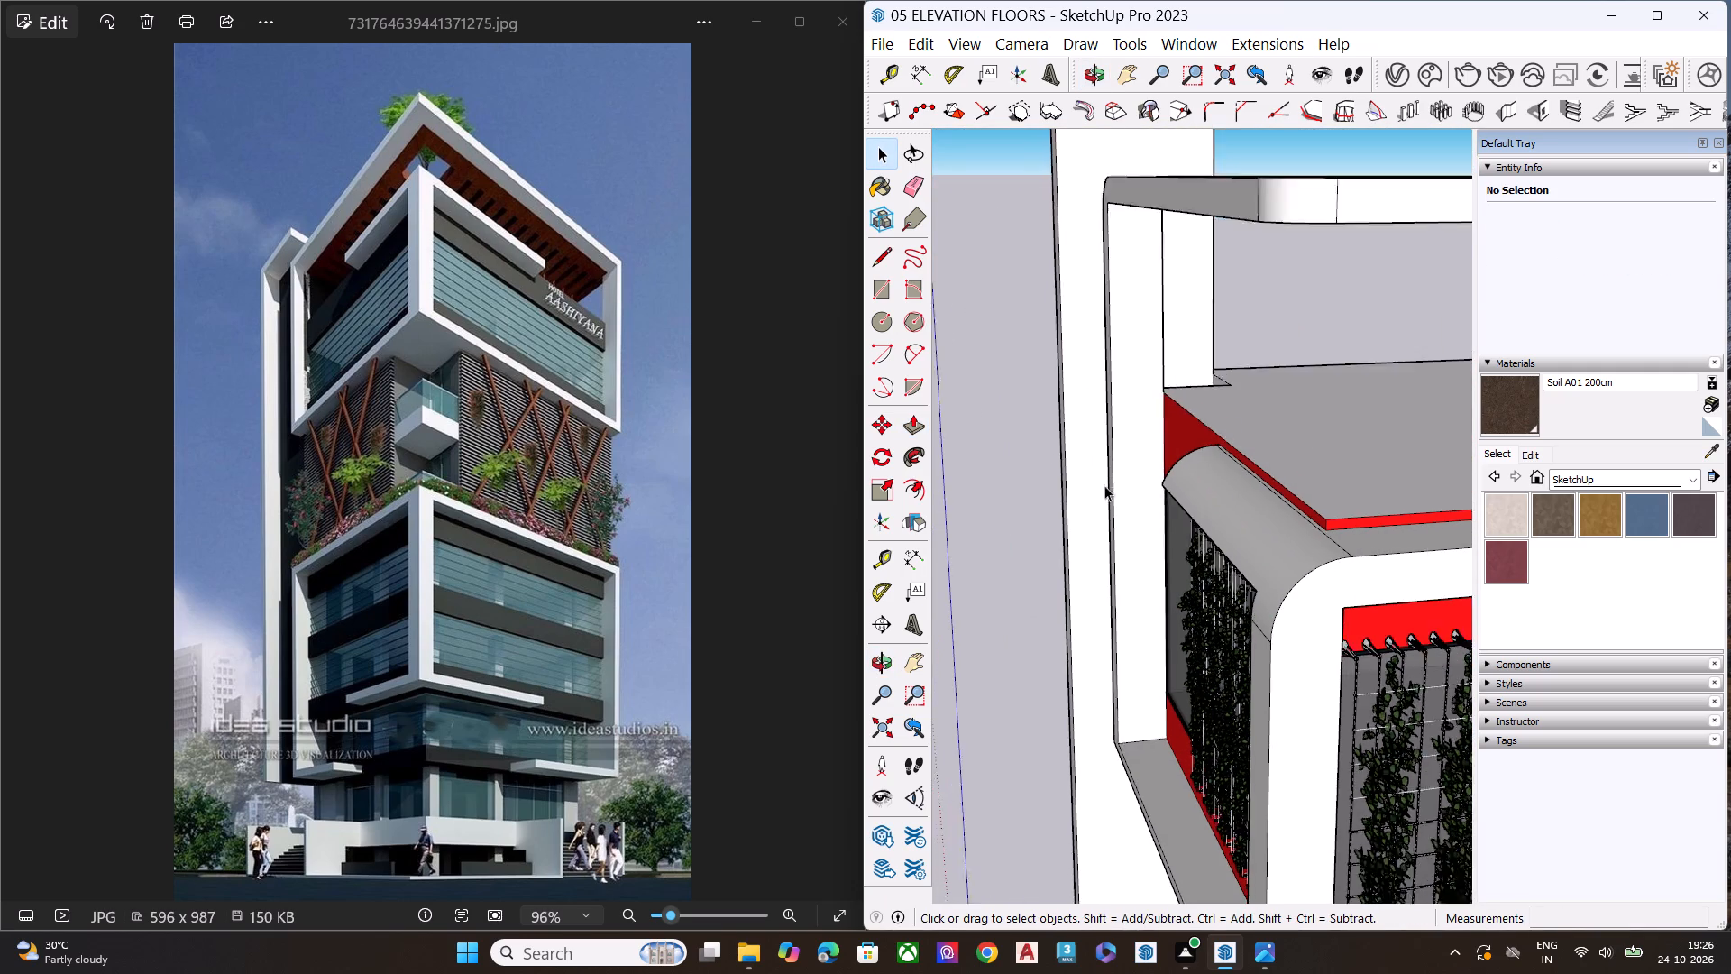
pyautogui.click(1027, 634)
# Examine the upper frame from below and the whole building elevation against the reference image.
pyautogui.moveTo(1241, 698); pyautogui.dragTo(1216, 504, button='middle')
pyautogui.scroll(-10, 1216, 504)
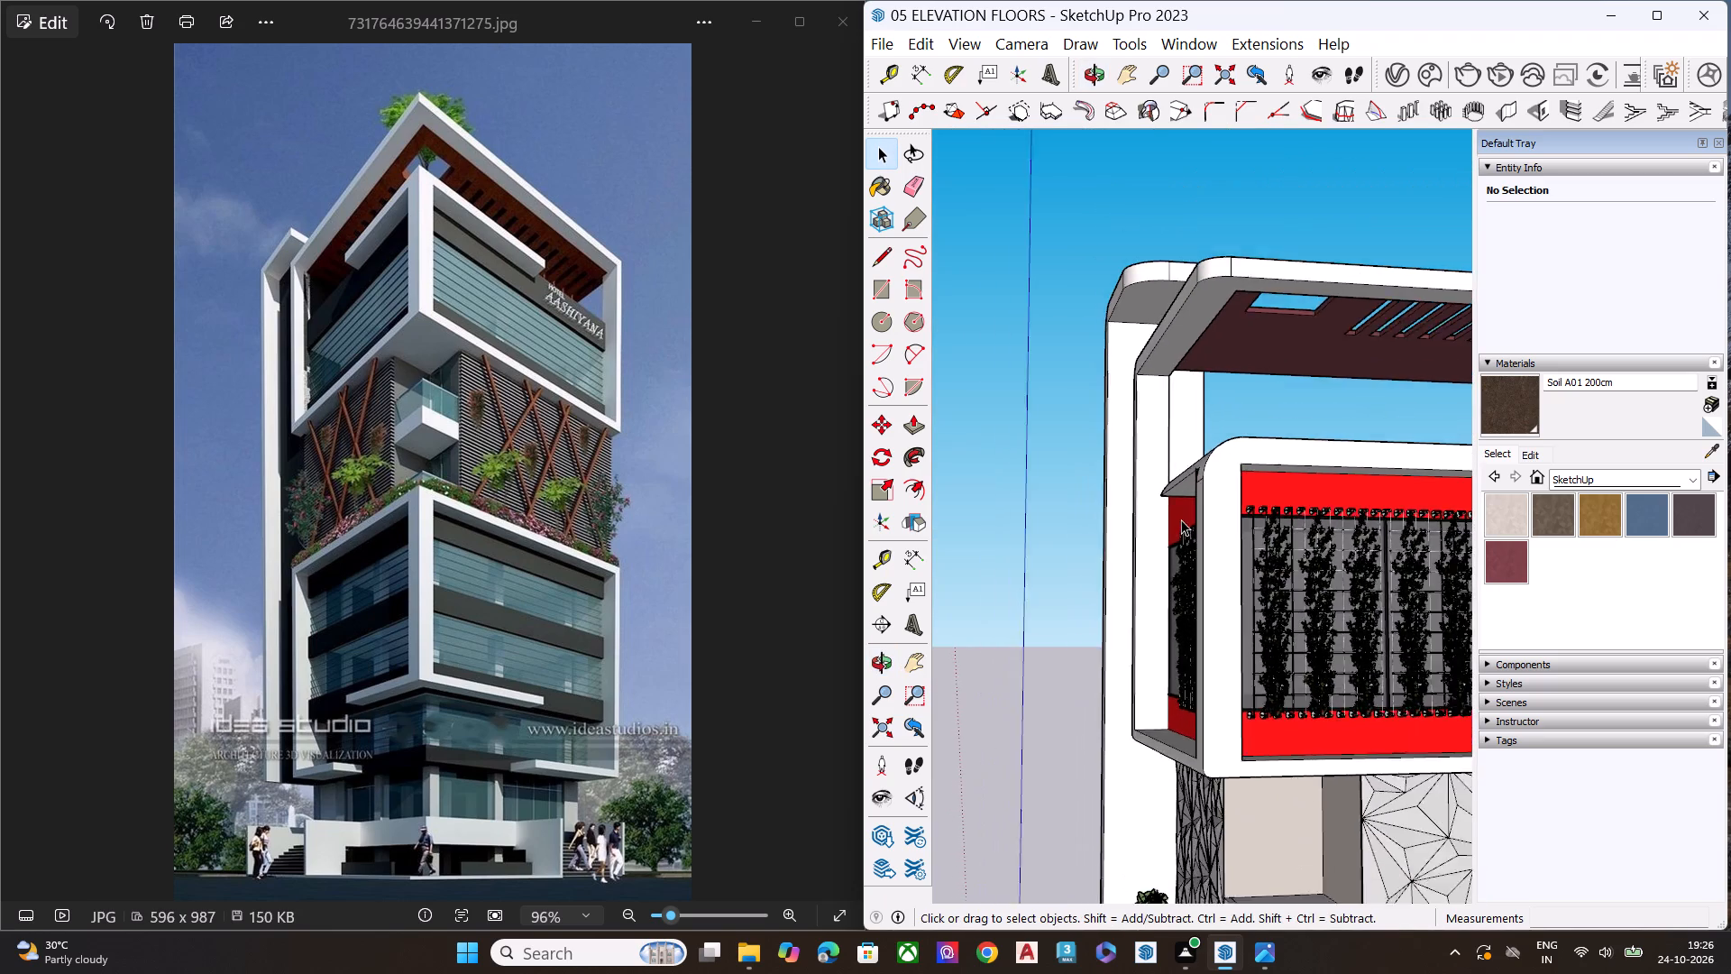
pyautogui.scroll(-3, 1182, 519)
pyautogui.scroll(1, 1182, 519)
pyautogui.scroll(-18, 1182, 519)
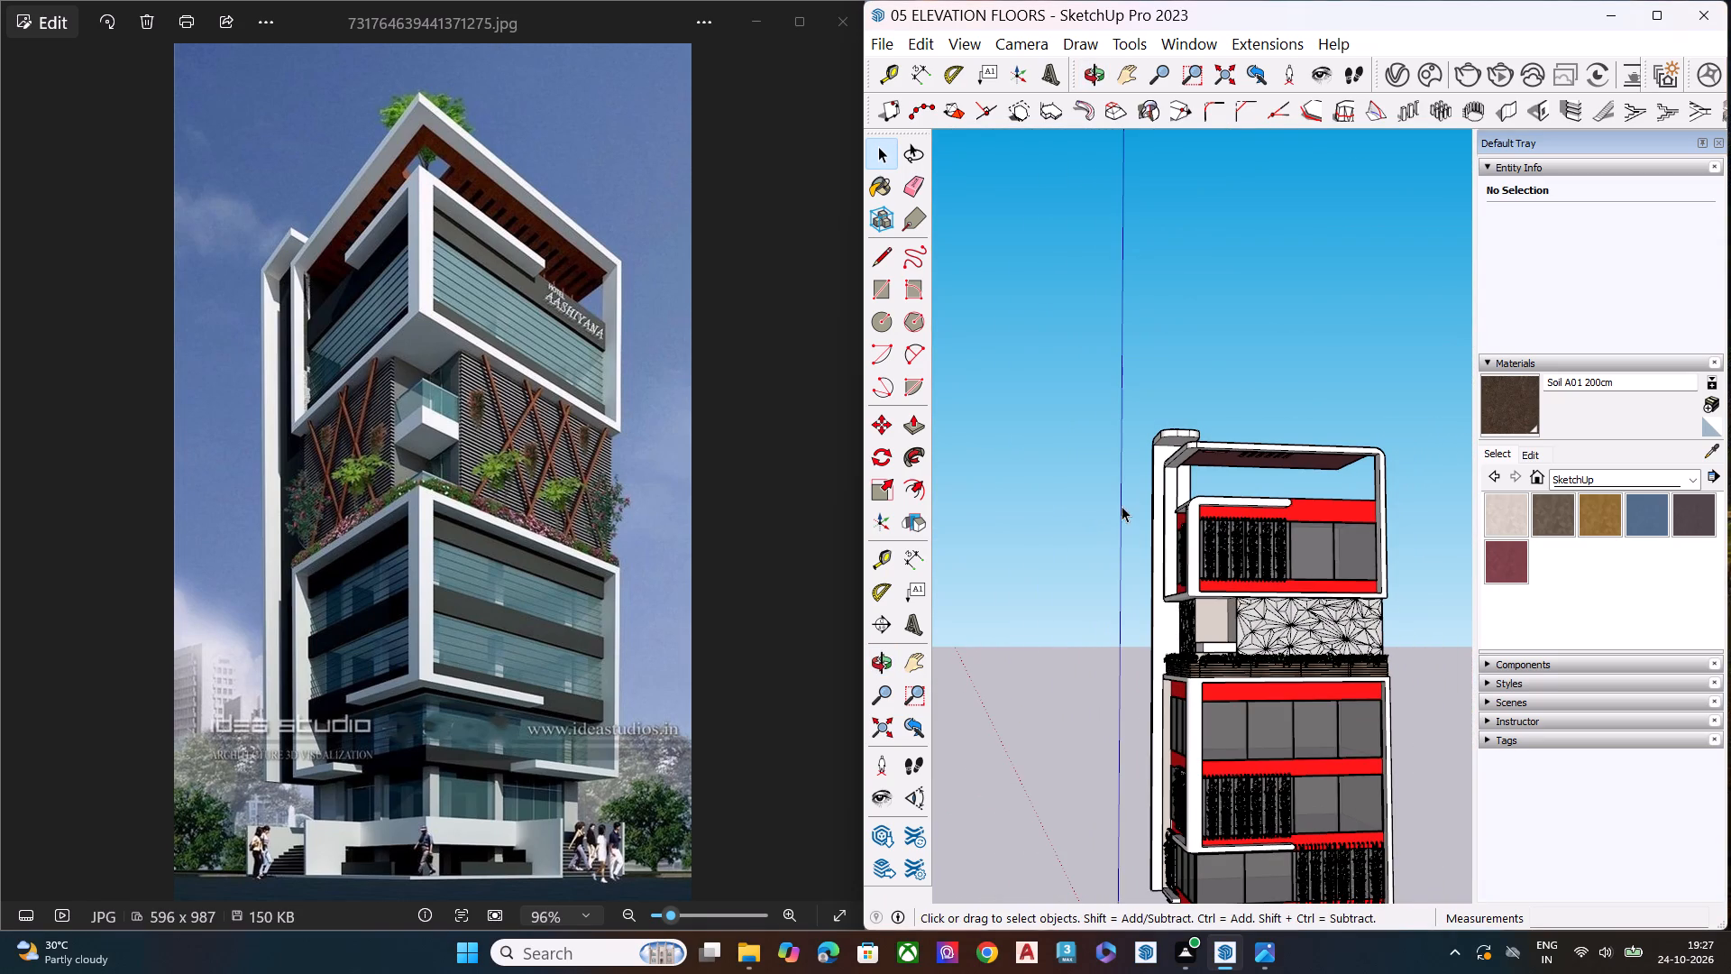
pyautogui.scroll(-7, 1164, 502)
pyautogui.moveTo(1166, 677); pyautogui.dragTo(1326, 774, button='middle')
pyautogui.scroll(10, 1022, 750)
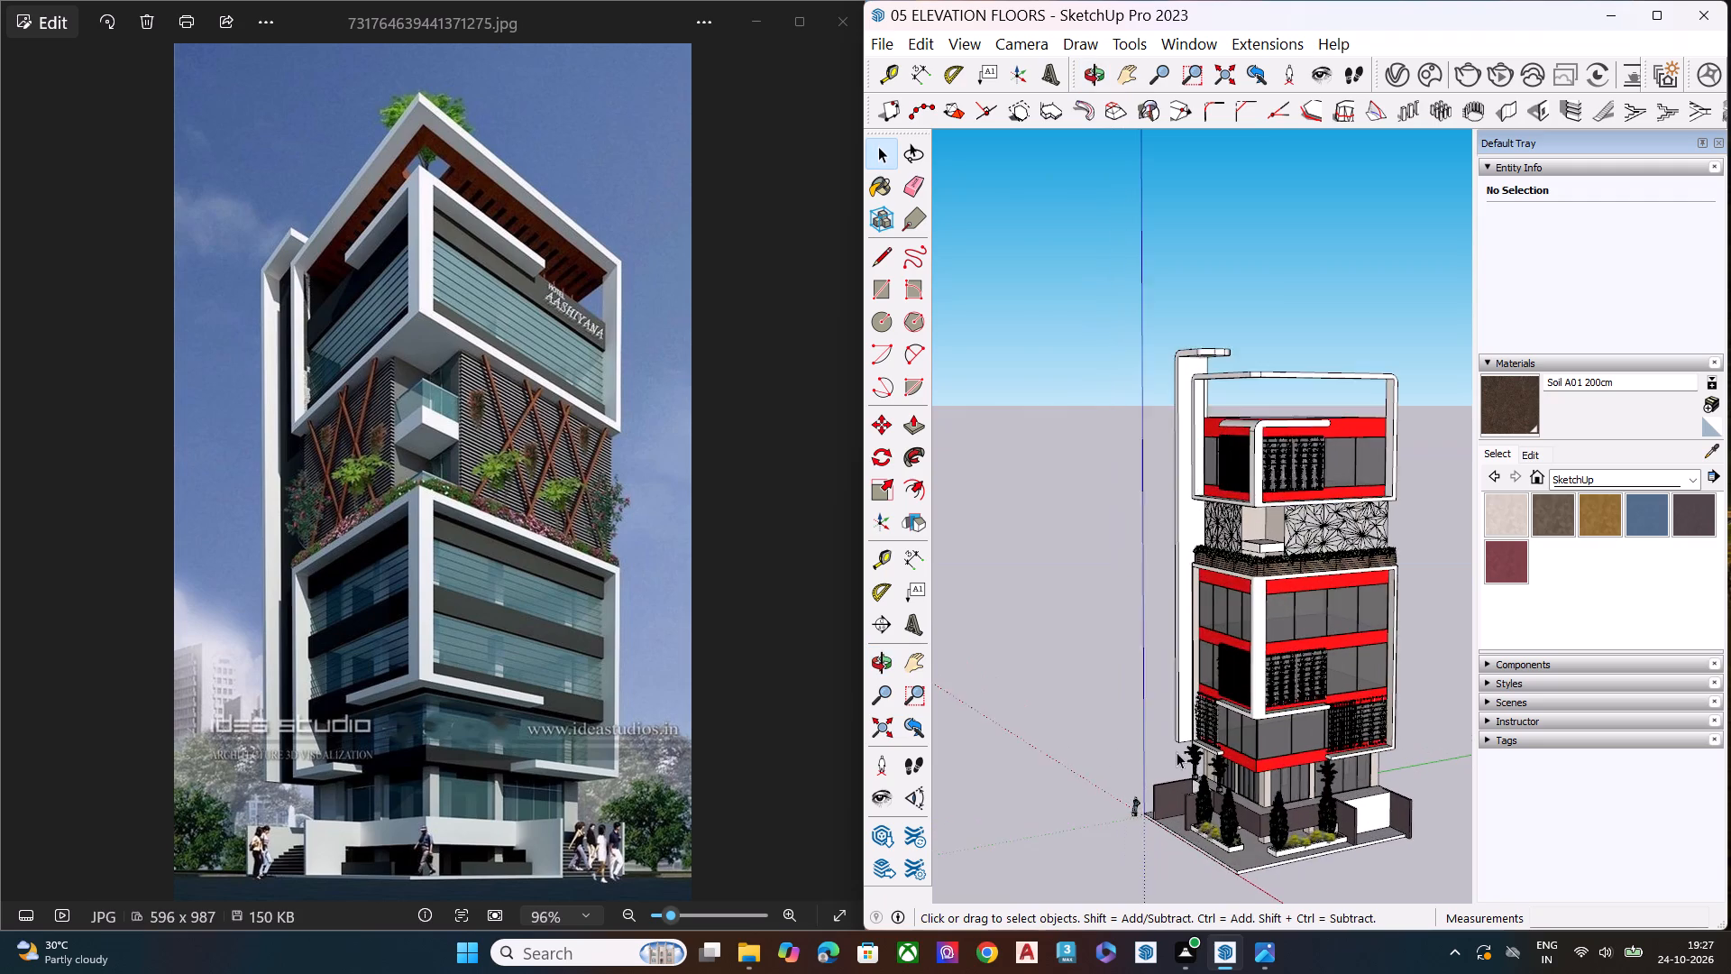
# Draw an arc about 2' 6" across the outer bottom corner of the tall side frame, beside the lowest green screen.
pyautogui.moveTo(1261, 739); pyautogui.dragTo(1363, 561, button='middle')
pyautogui.scroll(1, 1272, 735)
pyautogui.scroll(7, 1194, 763)
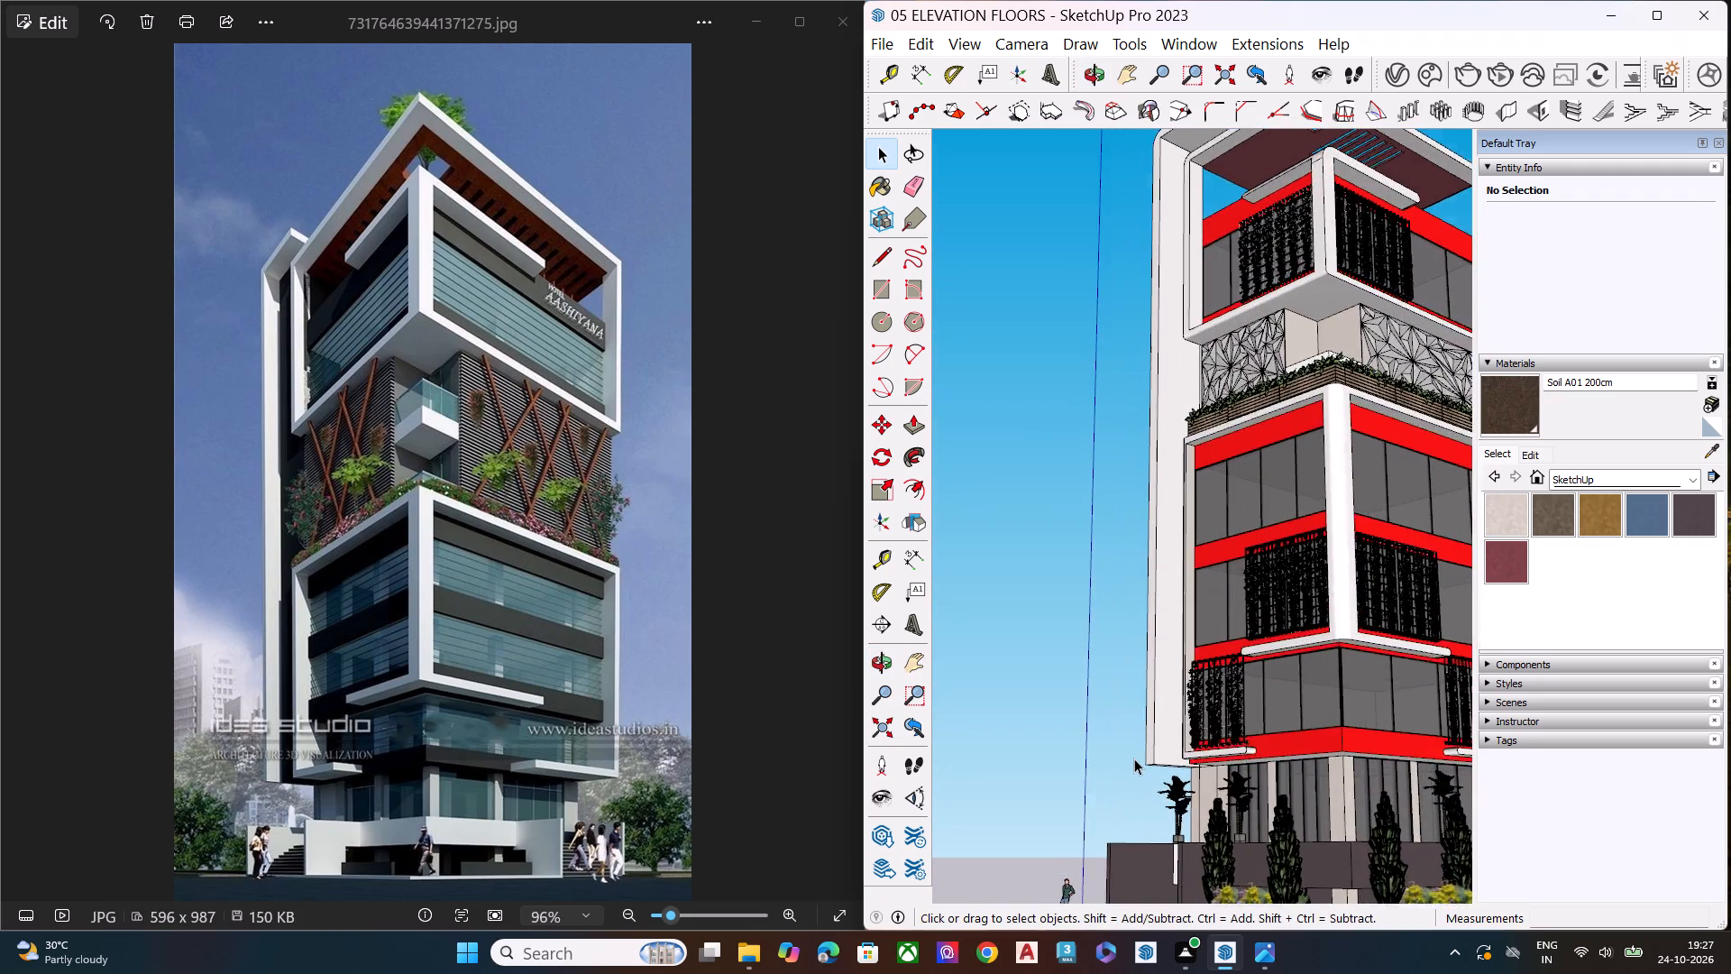
pyautogui.scroll(13, 1128, 749)
pyautogui.scroll(-1, 1168, 781)
pyautogui.scroll(8, 1168, 781)
pyautogui.moveTo(1186, 730); pyautogui.dragTo(1208, 604, button='middle')
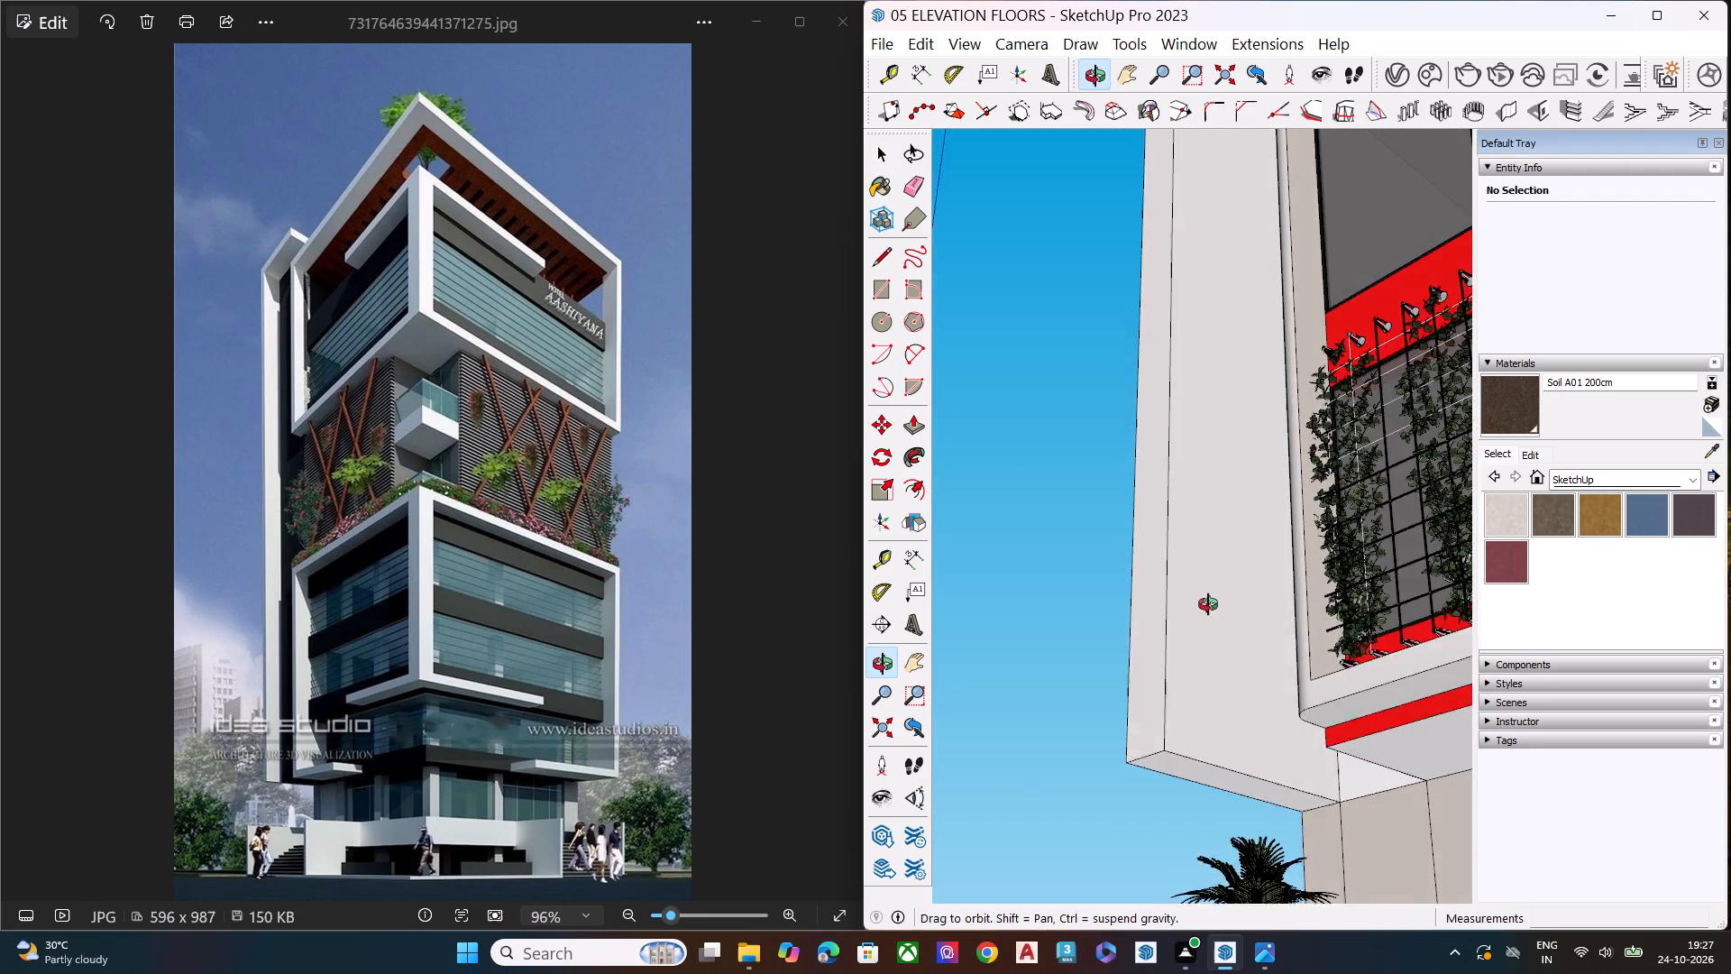
pyautogui.moveTo(1208, 604); pyautogui.dragTo(1200, 519, button='middle')
pyautogui.moveTo(1177, 700); pyautogui.dragTo(1107, 823, button='middle')
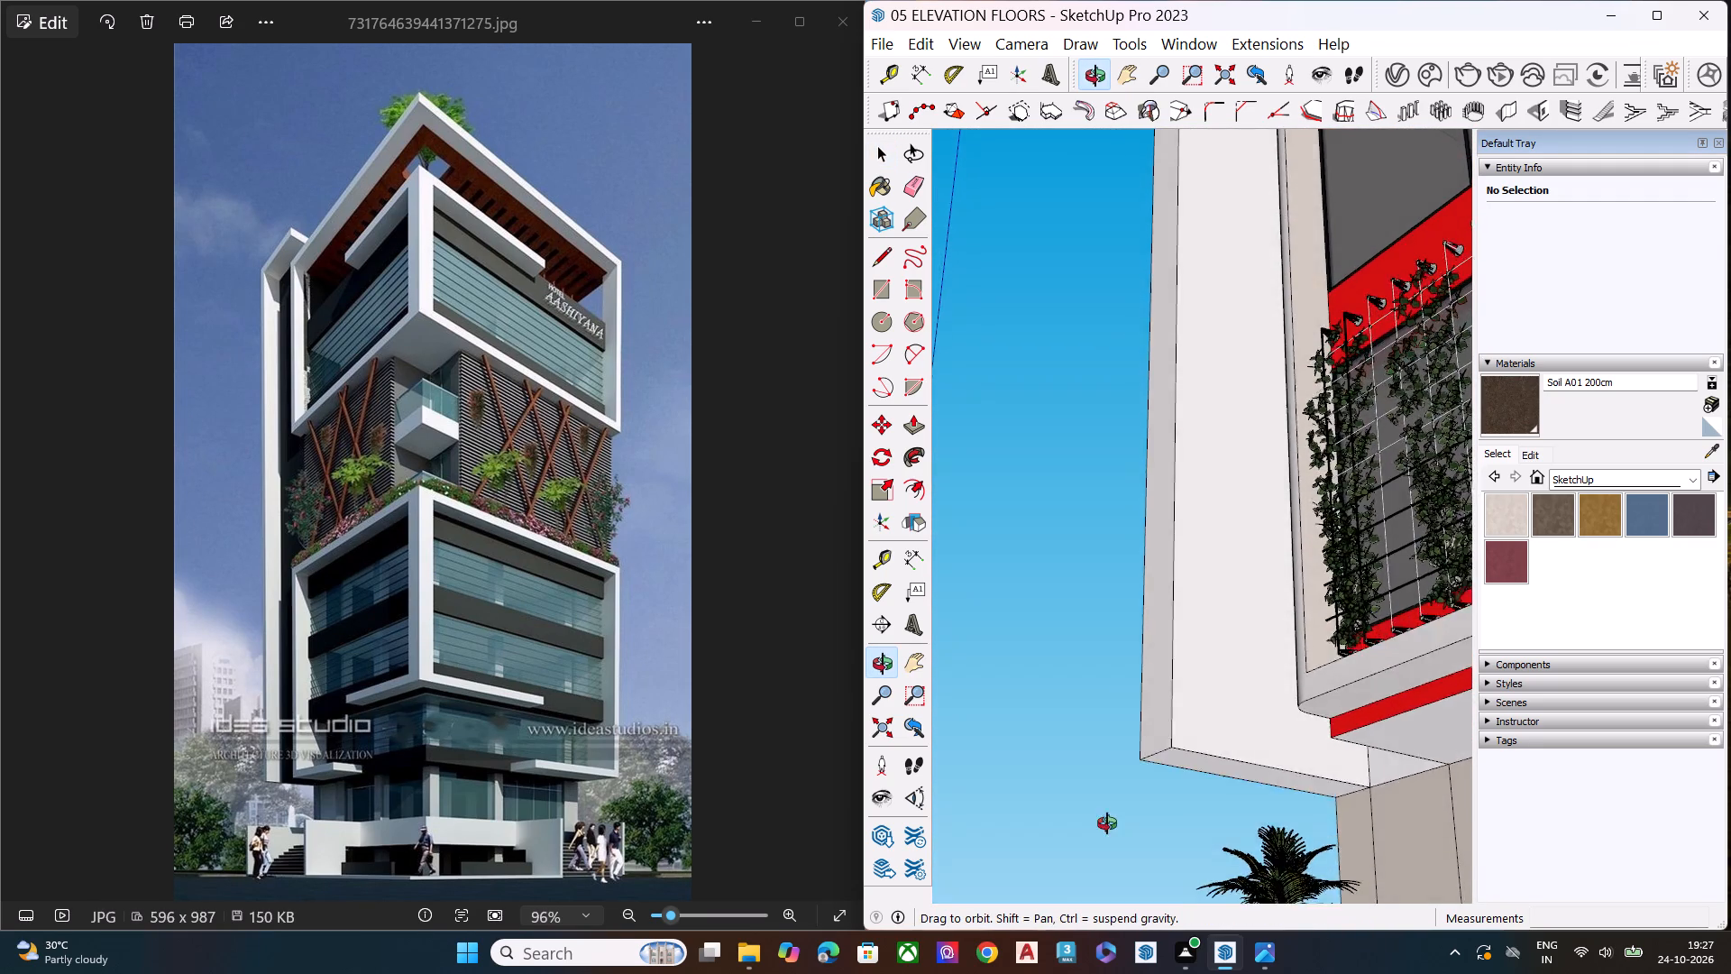
pyautogui.moveTo(1107, 823); pyautogui.dragTo(1052, 904, button='middle')
pyautogui.scroll(5, 1125, 777)
pyautogui.scroll(-1, 1167, 739)
pyautogui.scroll(2, 1190, 734)
pyautogui.press('a')
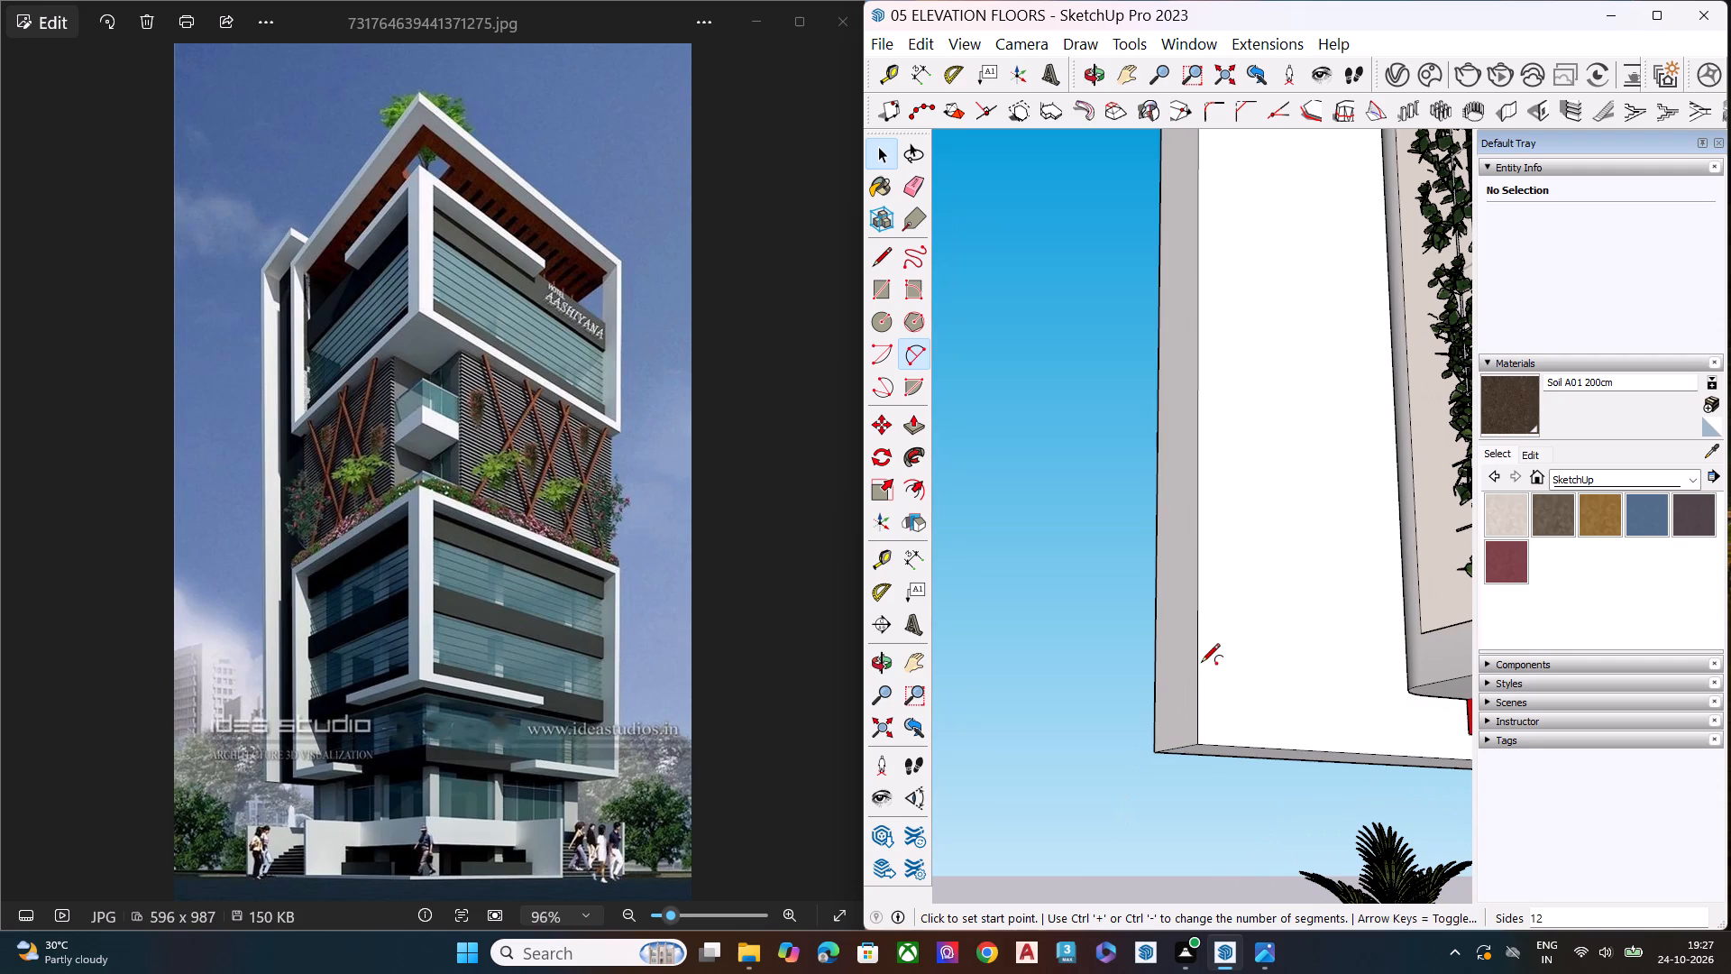
pyautogui.click(1203, 654)
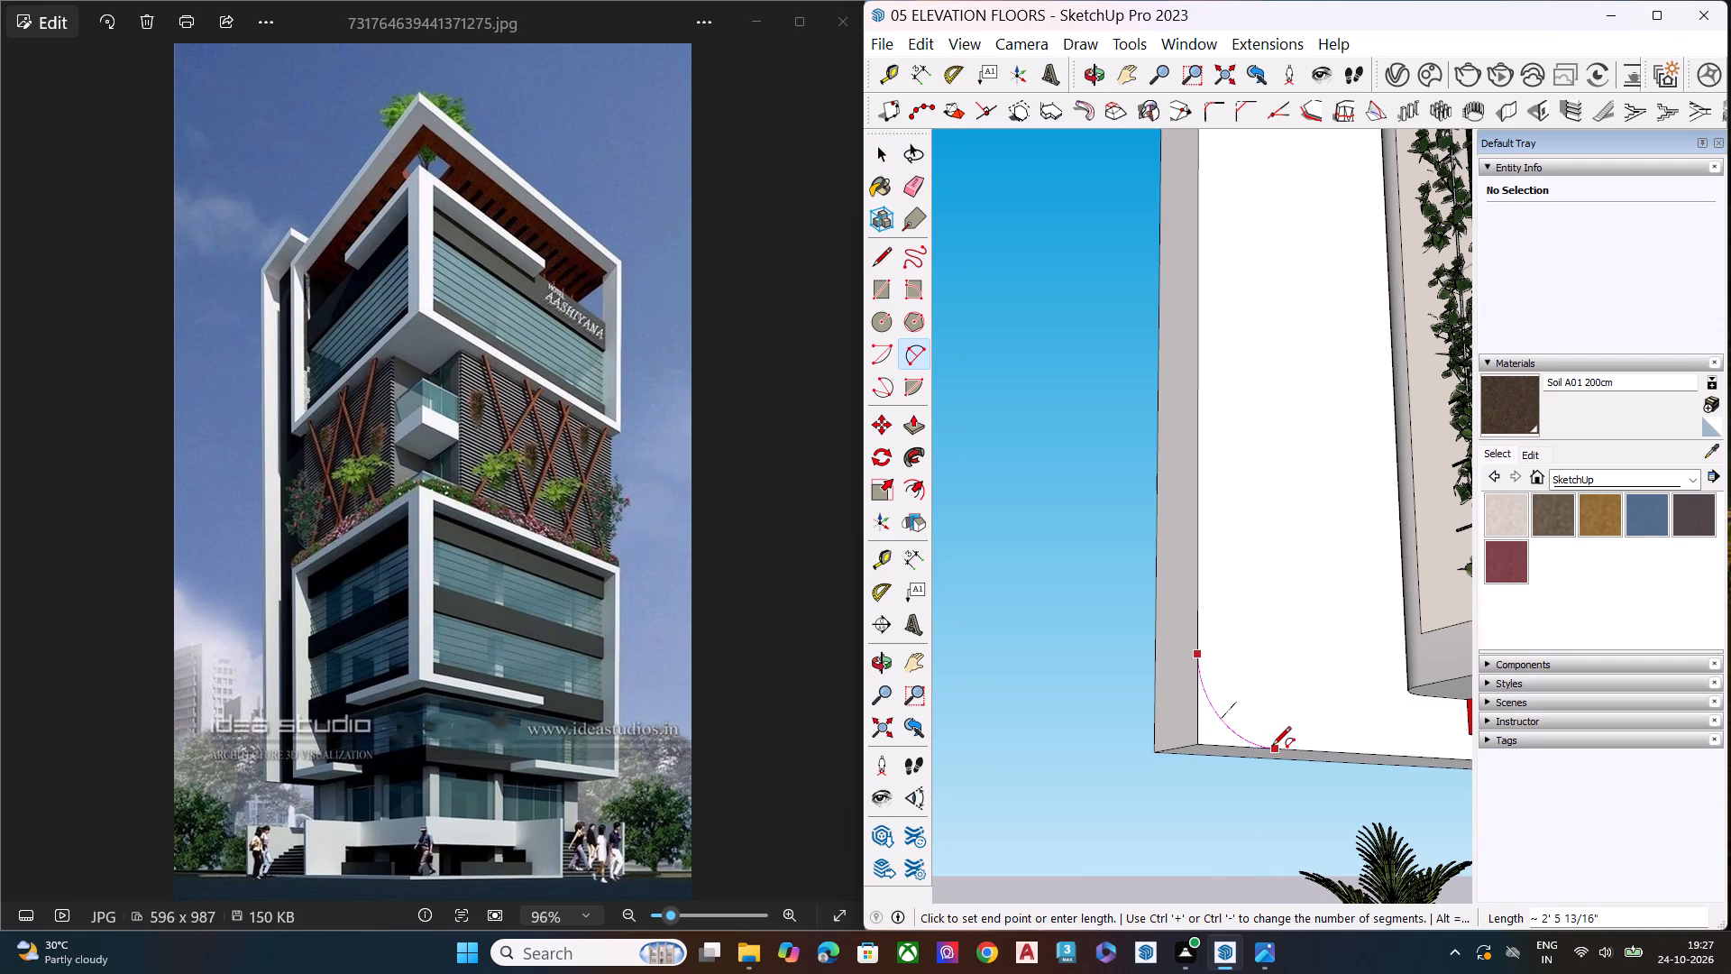
pyautogui.click(1272, 747)
pyautogui.click(1223, 728)
pyautogui.press('space')
# Push/Pull the sliver outside the new arc through the tall side frame's thickness to round its bottom corner.
pyautogui.click(1209, 730)
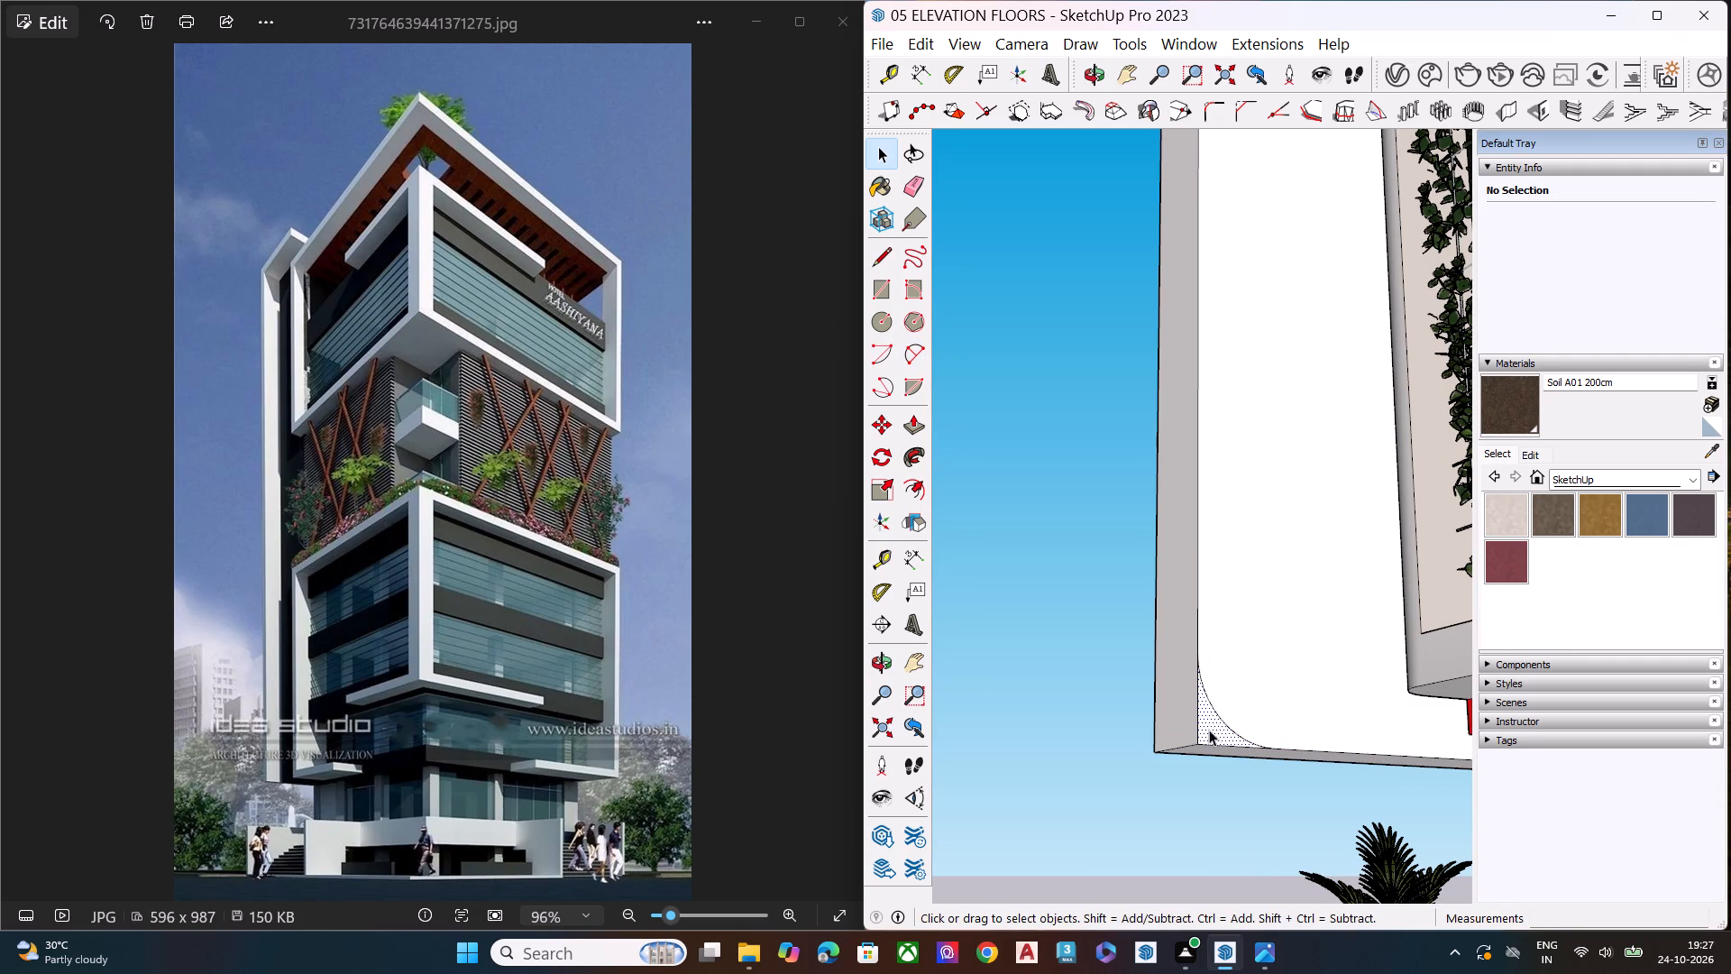
pyautogui.press('p')
pyautogui.click(1209, 730)
pyautogui.click(1143, 733)
pyautogui.press('space')
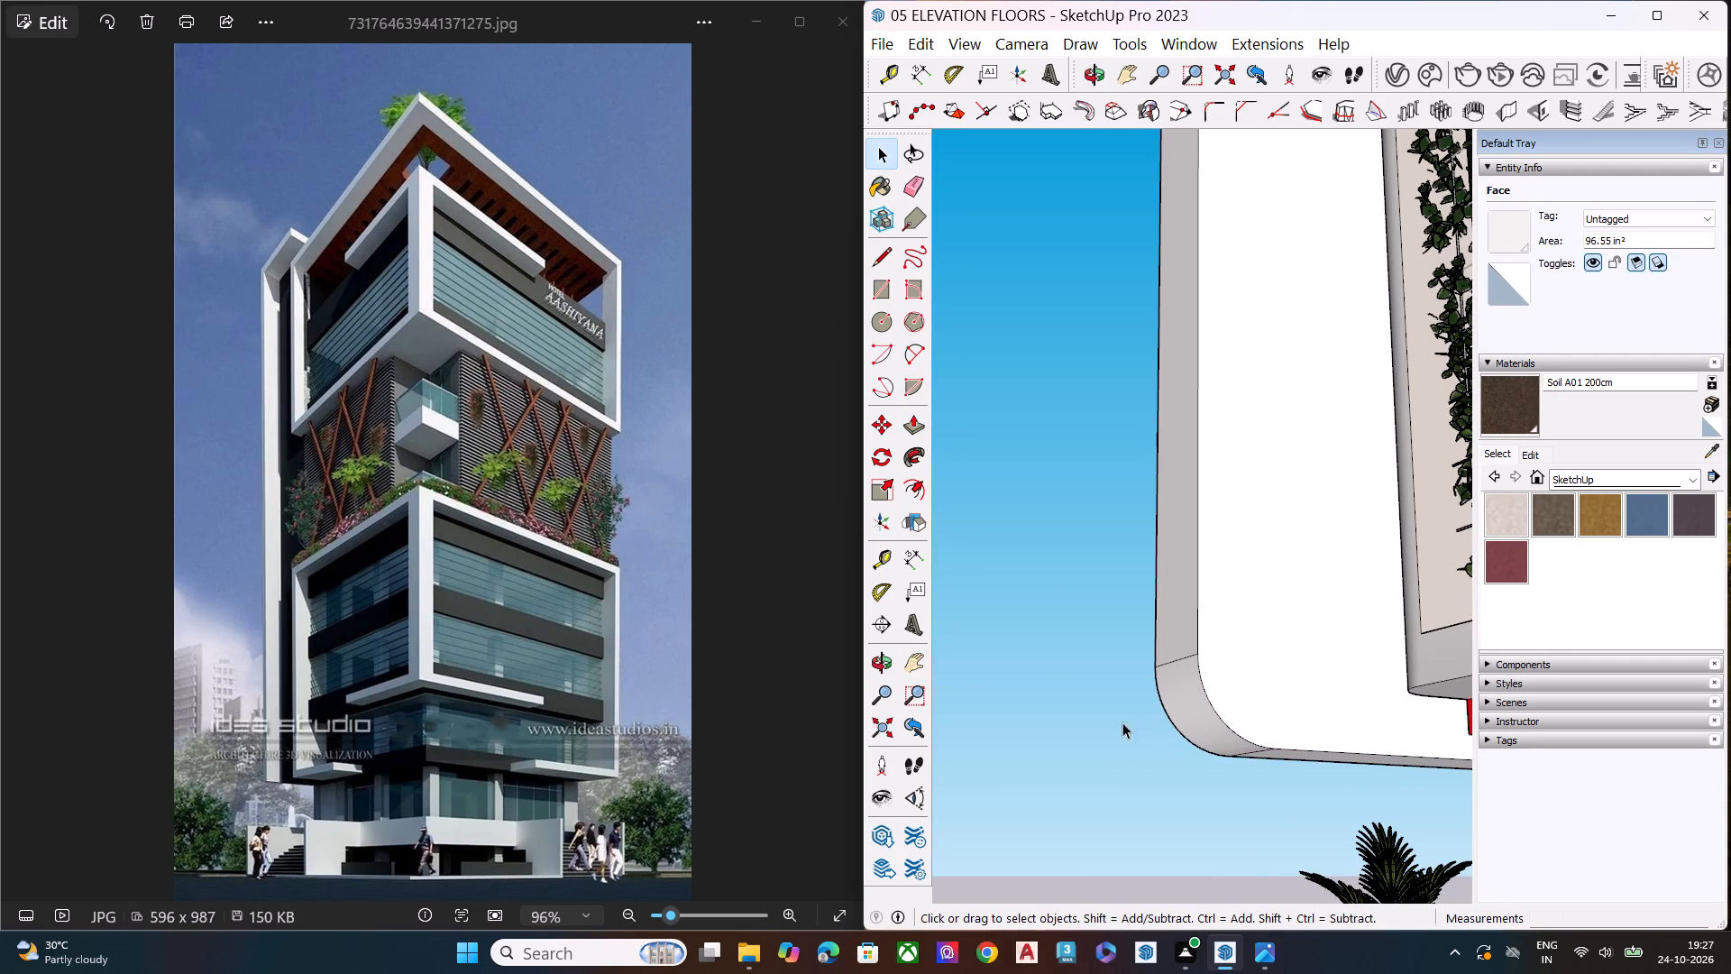
# Soften the two seam edges where the tall side frame's rounded bottom corner meets its straight faces.
pyautogui.scroll(-1, 1117, 712)
pyautogui.scroll(1, 1117, 712)
pyautogui.scroll(-3, 1116, 712)
pyautogui.scroll(-7, 1301, 685)
pyautogui.moveTo(1195, 736); pyautogui.dragTo(1257, 743, button='middle')
pyautogui.scroll(5, 1253, 739)
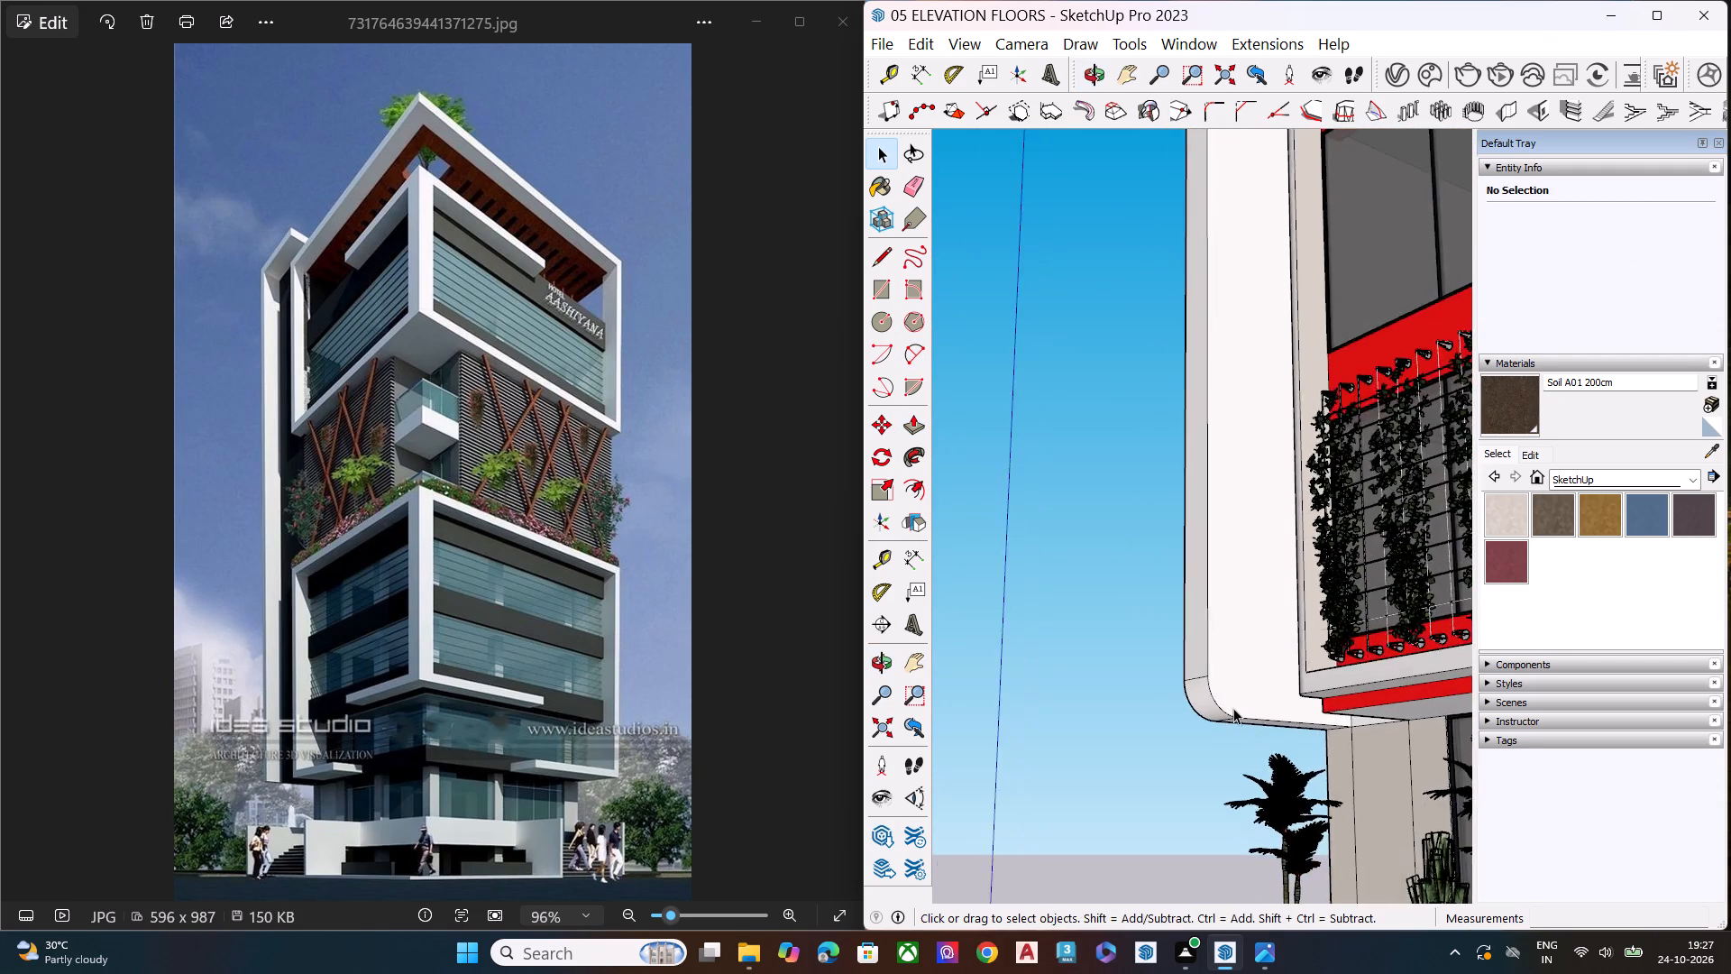
pyautogui.scroll(7, 1233, 708)
pyautogui.scroll(-1, 1219, 712)
pyautogui.scroll(2, 1219, 712)
pyautogui.press('e')
pyautogui.click(1157, 622)
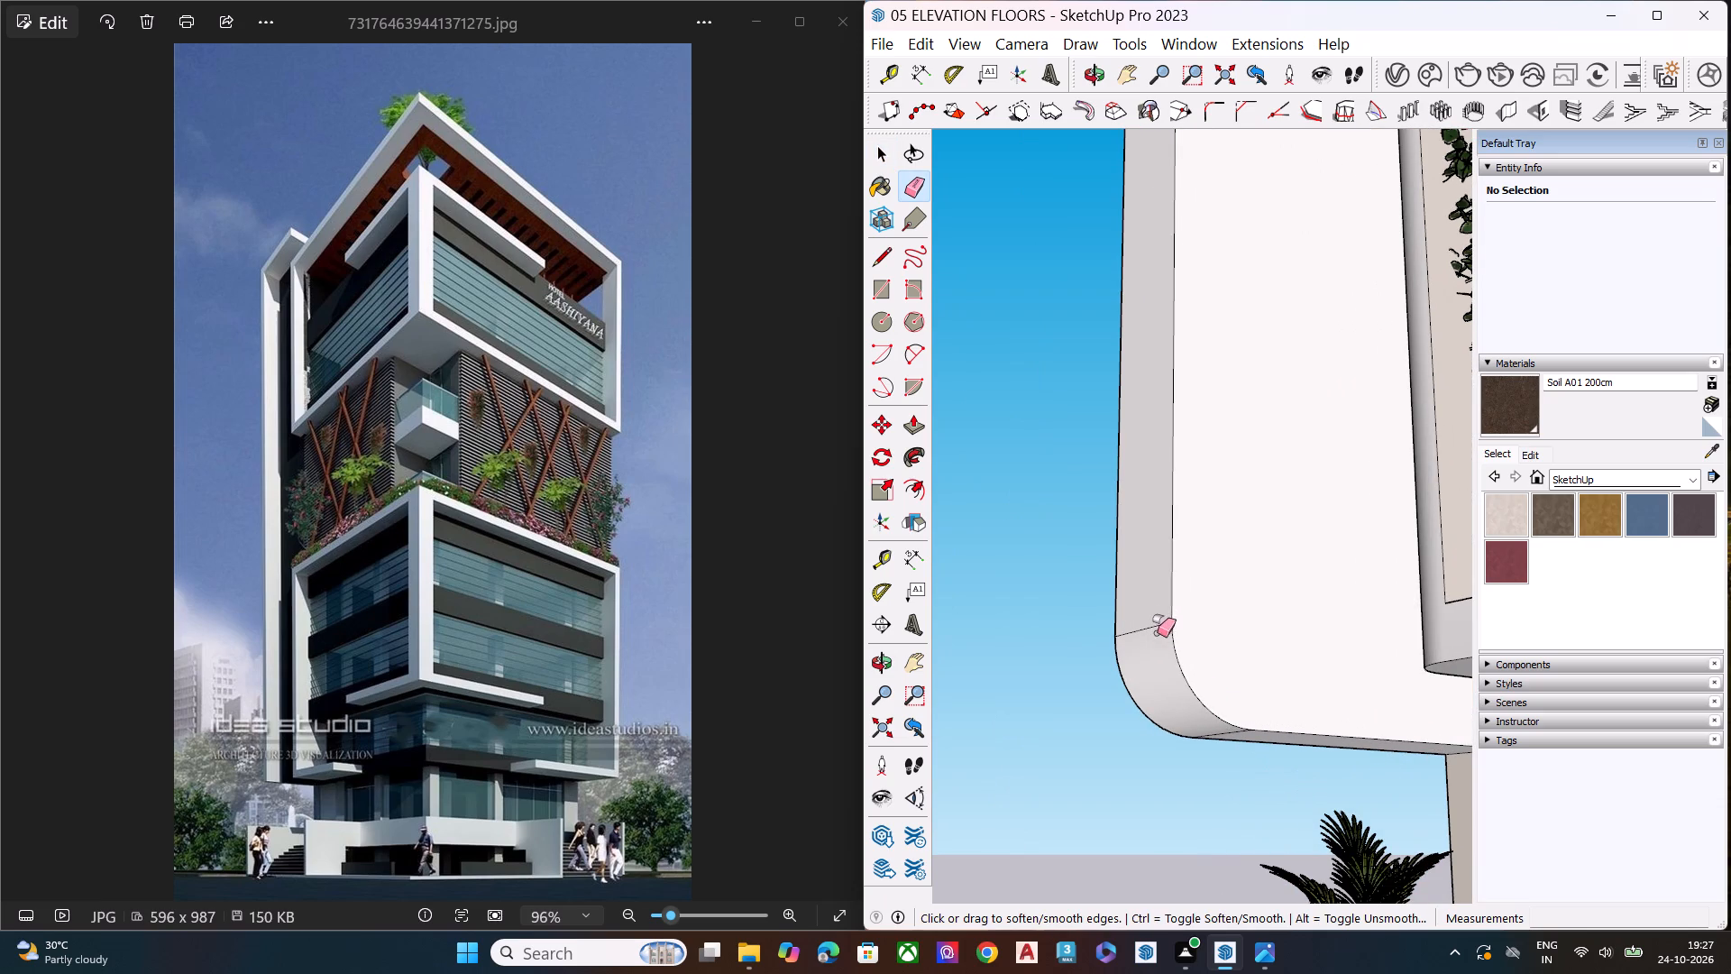
pyautogui.moveTo(1178, 669); pyautogui.dragTo(1237, 571, button='middle')
pyautogui.scroll(1, 1232, 577)
pyautogui.scroll(-1, 1228, 581)
pyautogui.scroll(5, 1216, 593)
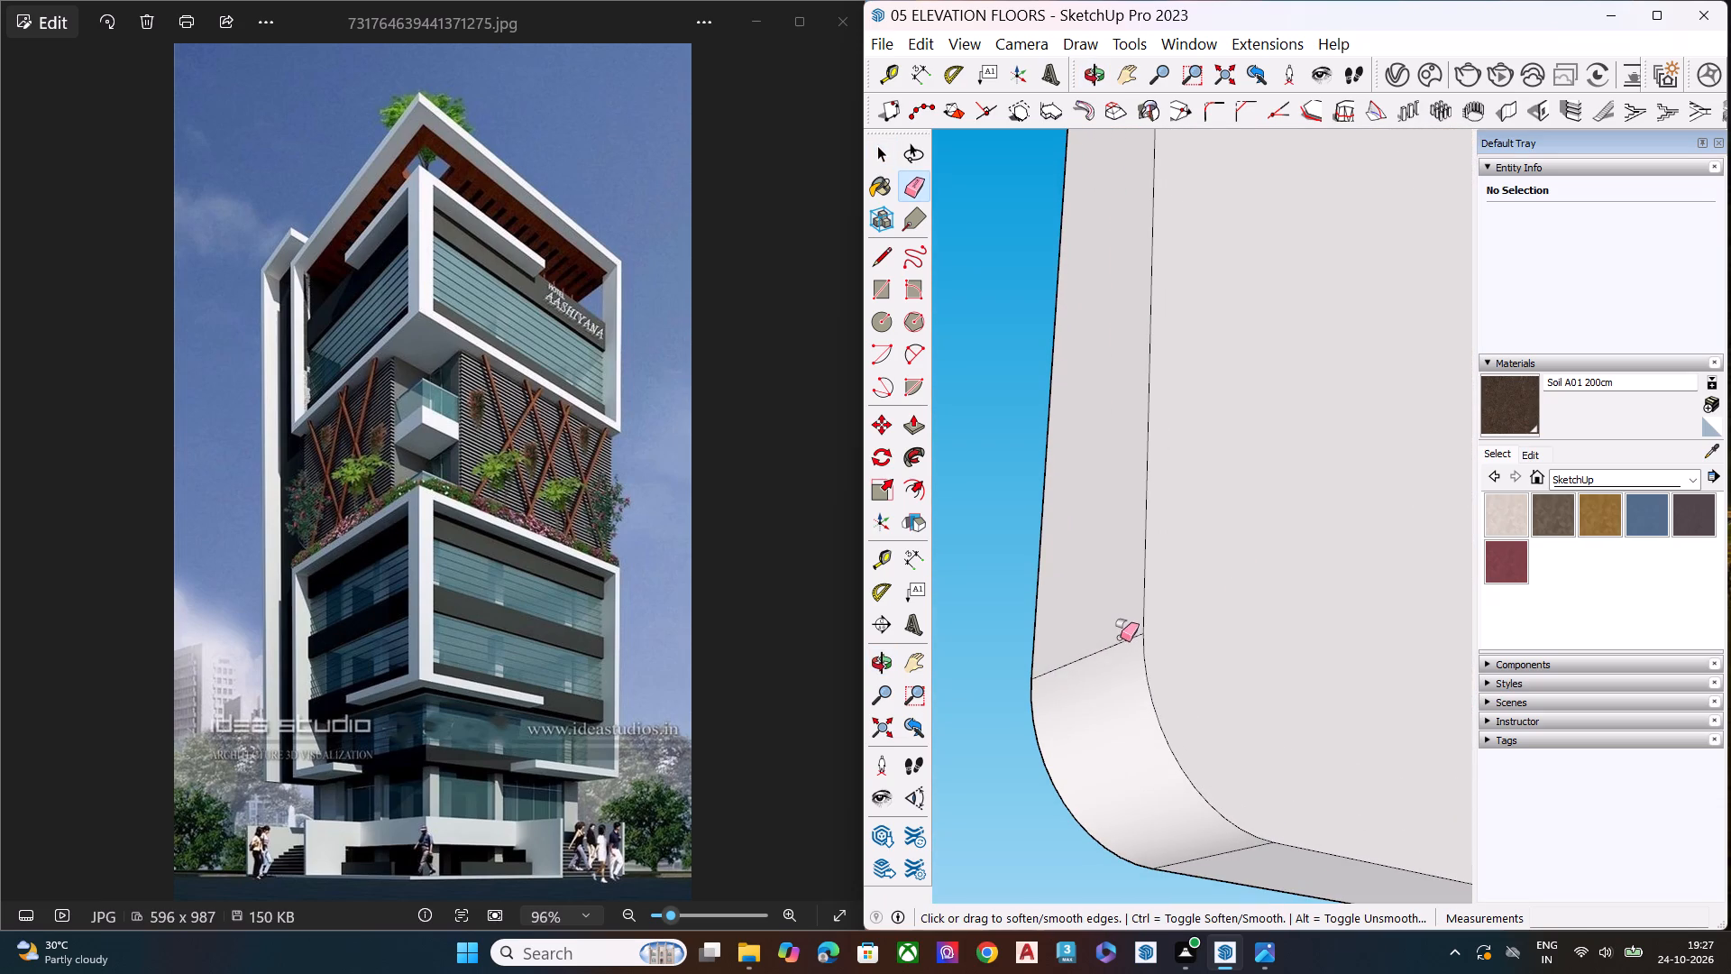
pyautogui.click(1122, 640)
pyautogui.moveTo(1227, 820); pyautogui.dragTo(1230, 615, button='middle')
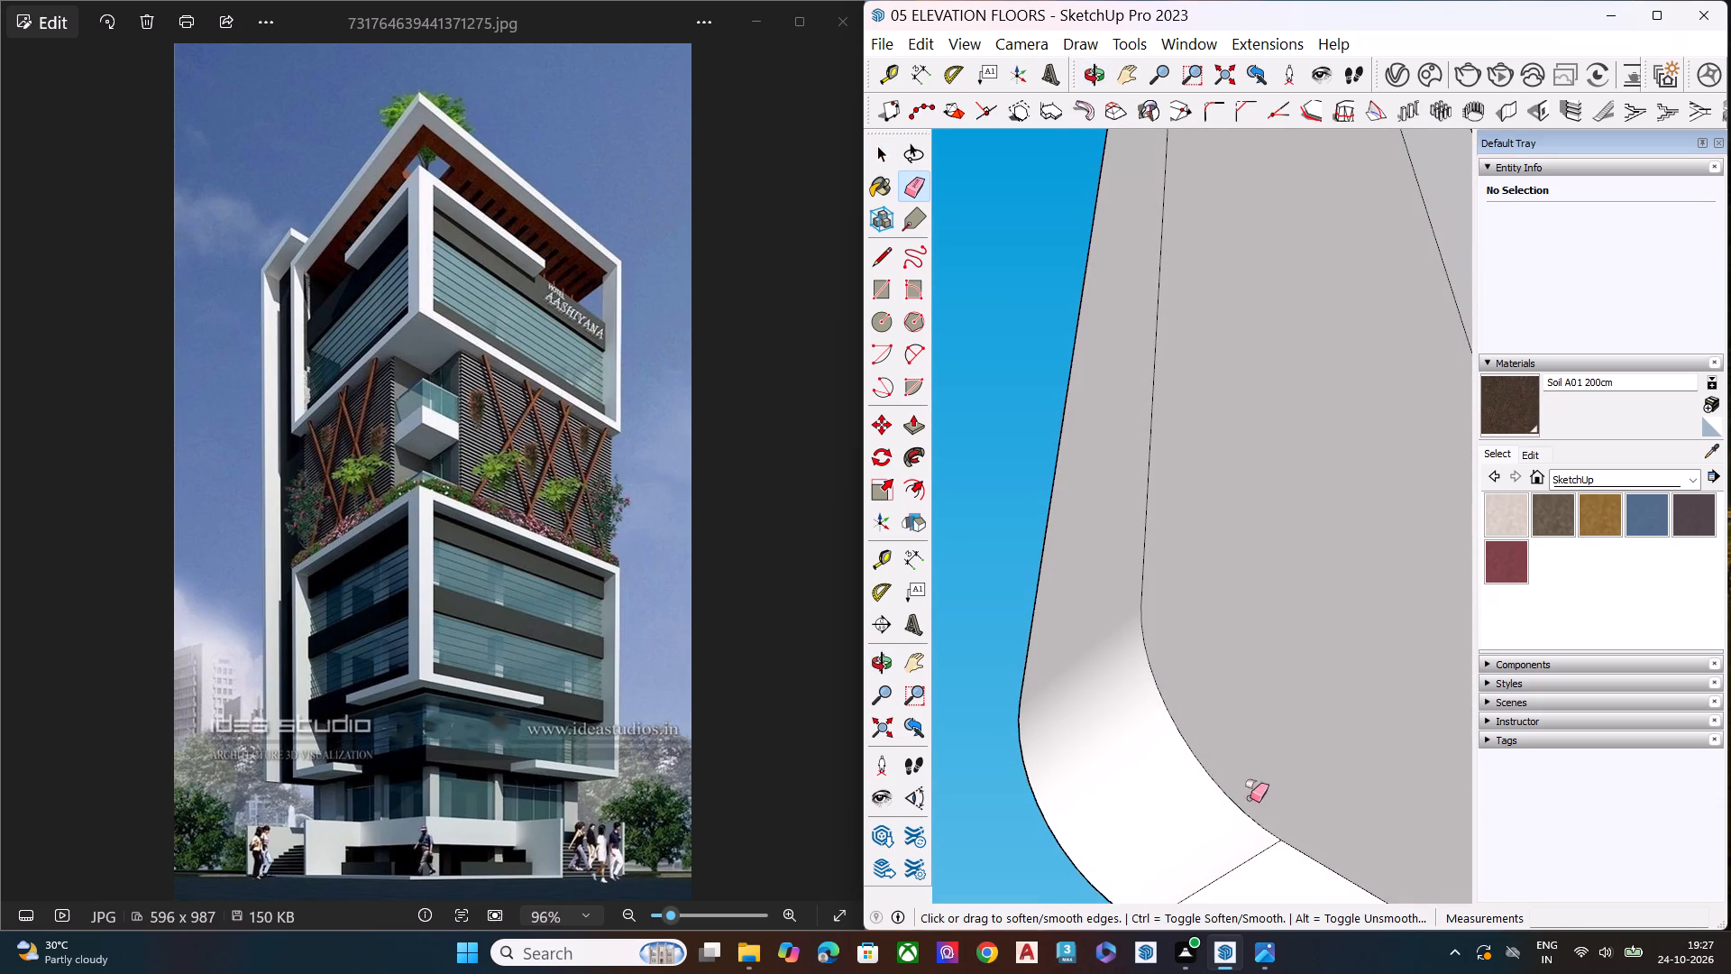
pyautogui.click(1264, 850)
pyautogui.press('space')
pyautogui.click(1013, 666)
# Examine the tall side frame's rounded bottom corner from below and the whole building elevation.
pyautogui.scroll(-20, 995, 625)
pyautogui.moveTo(1212, 578); pyautogui.dragTo(1214, 772, button='middle')
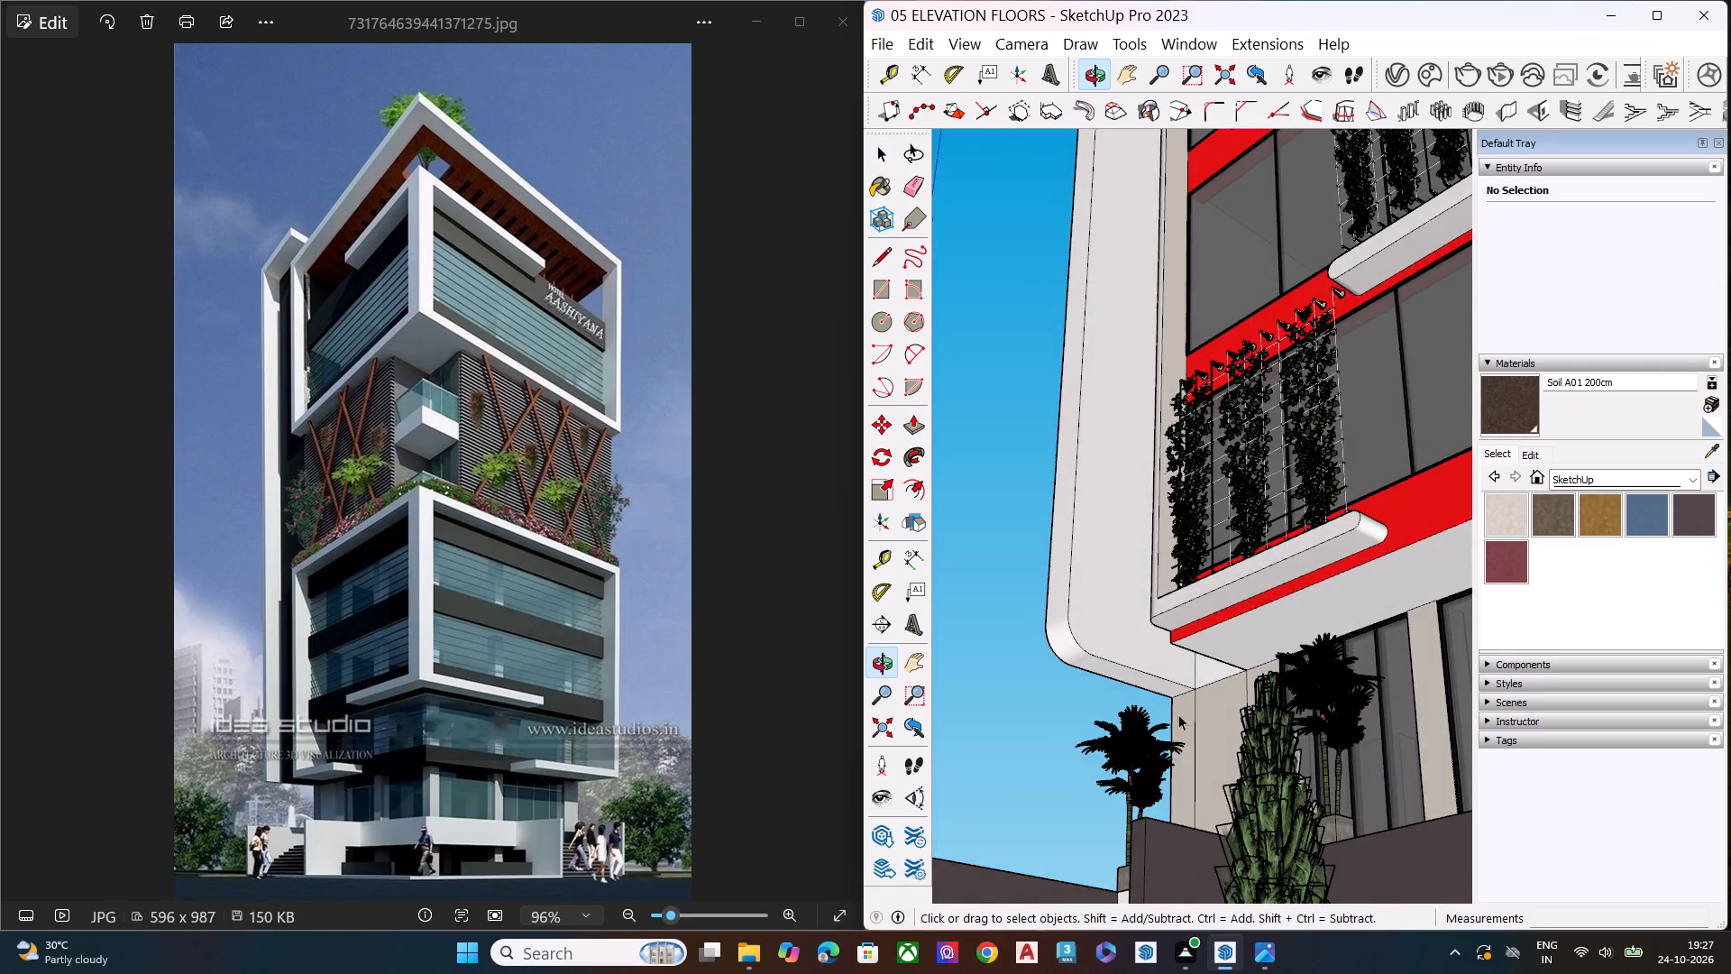
pyautogui.scroll(-14, 1045, 642)
pyautogui.scroll(1, 1033, 680)
pyautogui.scroll(-11, 1031, 685)
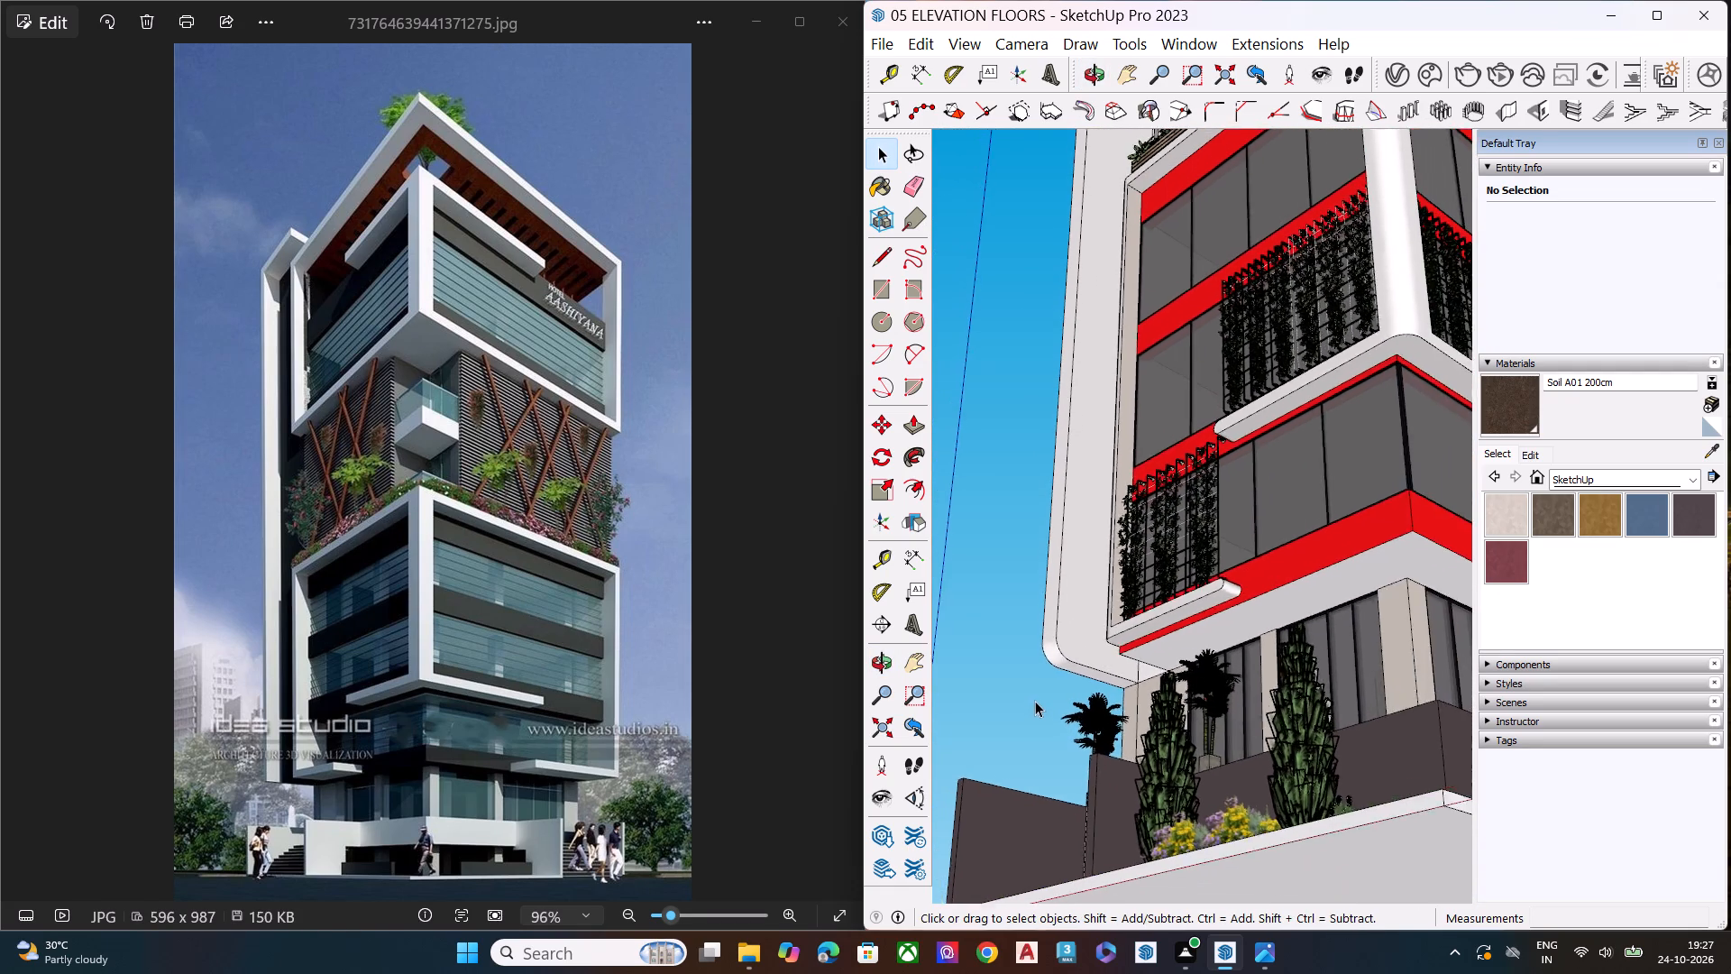
pyautogui.scroll(-3, 1035, 701)
pyautogui.scroll(-18, 1075, 774)
pyautogui.moveTo(1133, 720); pyautogui.dragTo(1205, 968, button='middle')
pyautogui.scroll(1, 1149, 795)
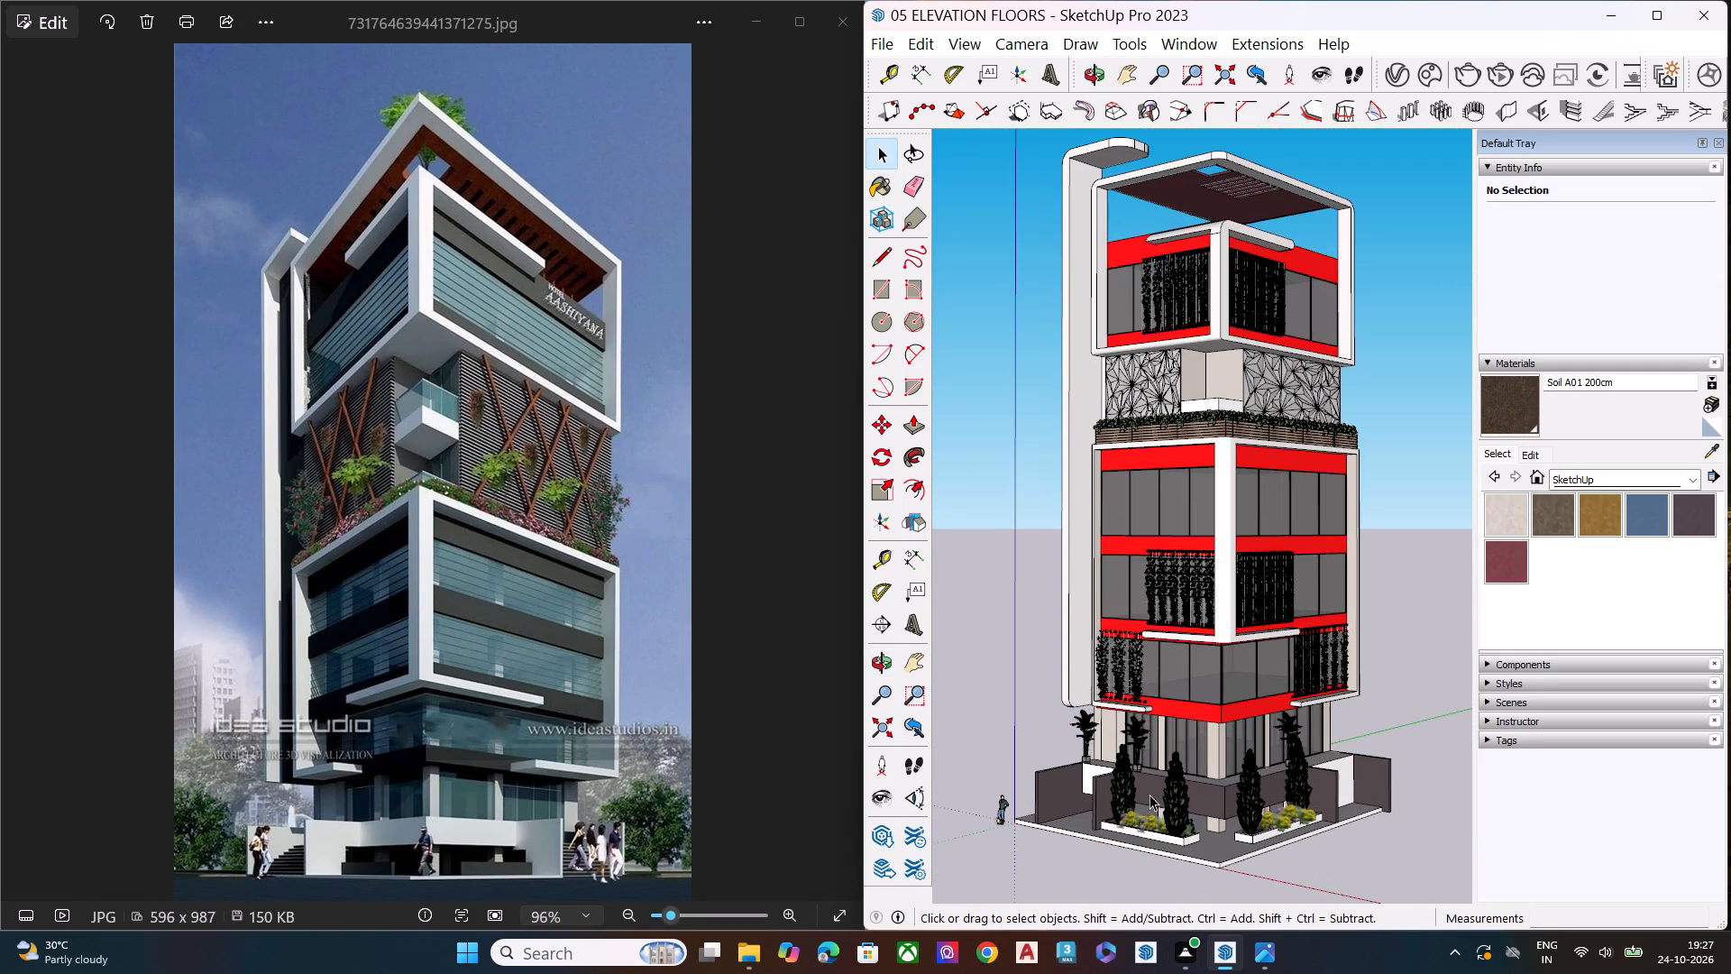
# Draw an arc about 4 9/16" across the outer corner on the underside of the lowest red band.
pyautogui.scroll(7, 1134, 745)
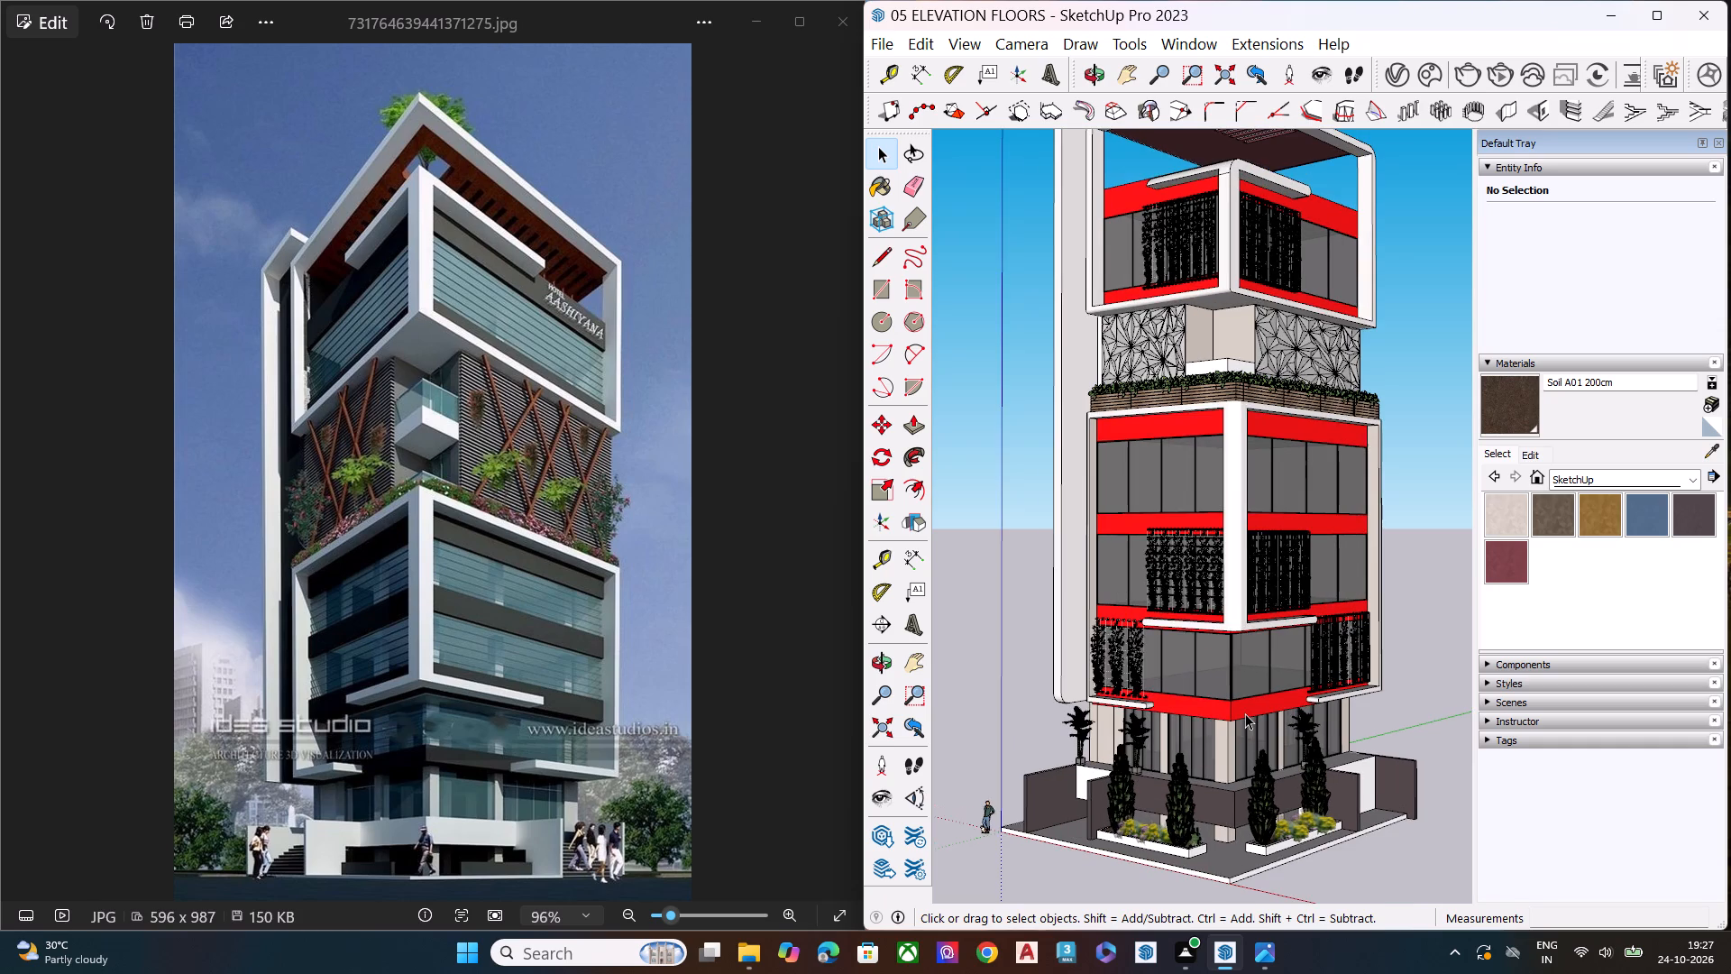
pyautogui.scroll(8, 1245, 712)
pyautogui.moveTo(1223, 724); pyautogui.dragTo(1144, 580, button='middle')
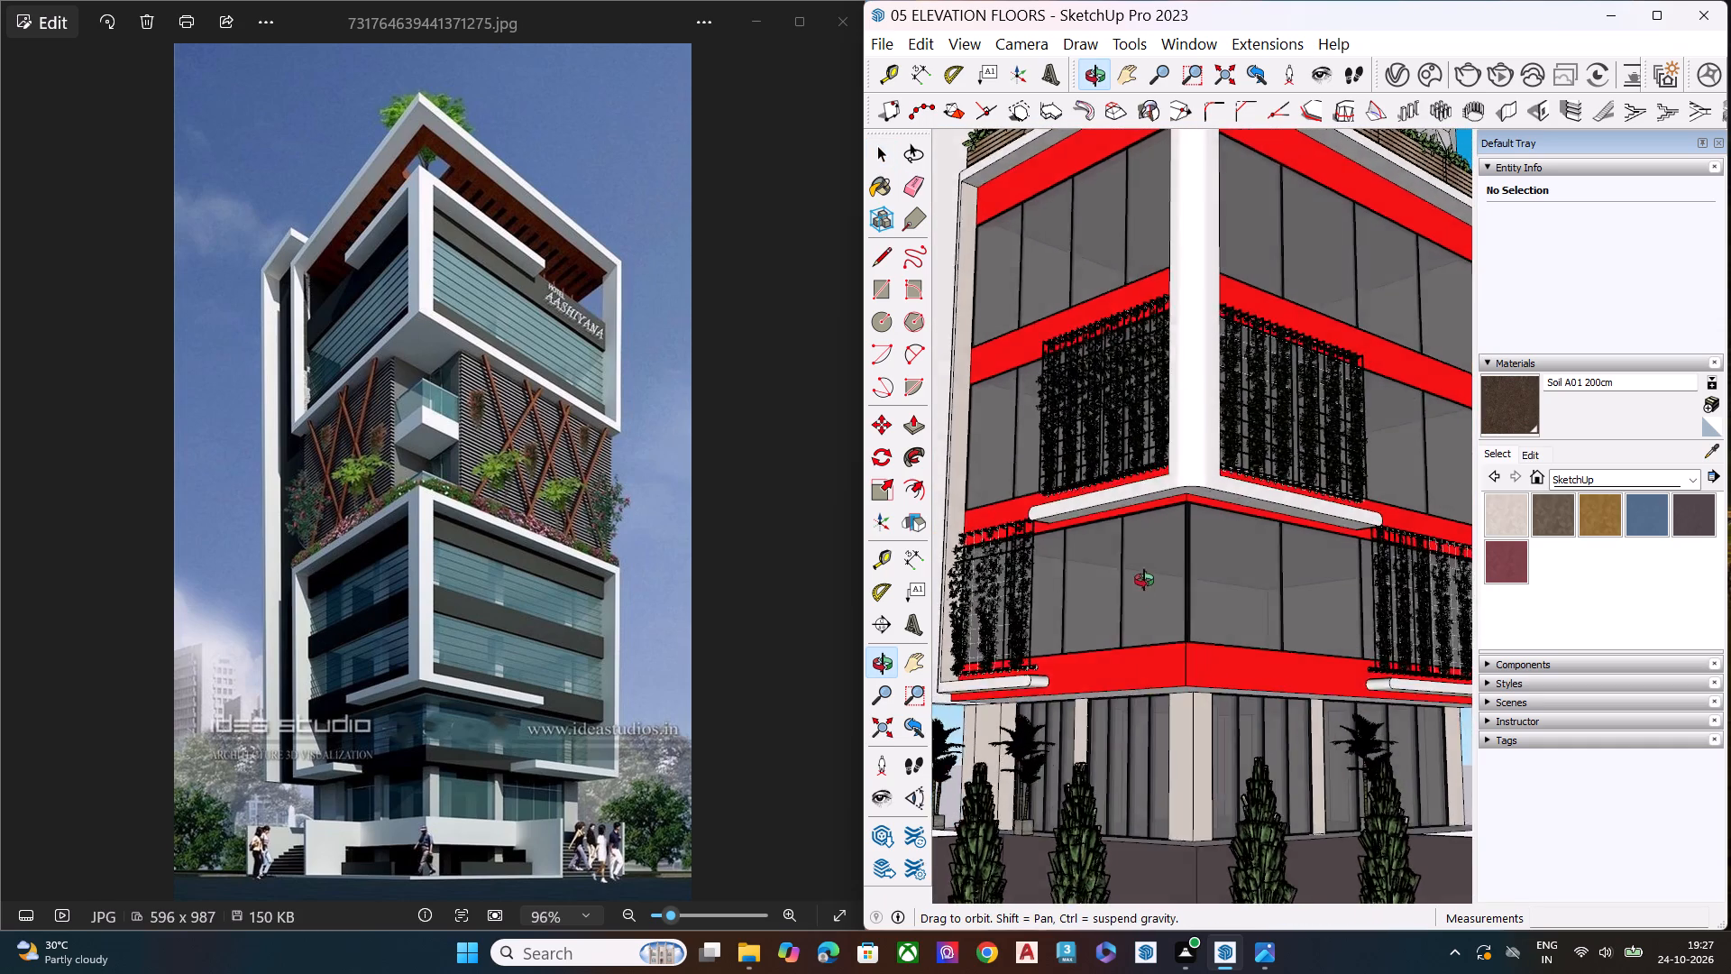
pyautogui.moveTo(1144, 580); pyautogui.dragTo(1149, 501, button='middle')
pyautogui.scroll(10, 1147, 507)
pyautogui.moveTo(1186, 698); pyautogui.dragTo(1218, 571, button='middle')
pyautogui.scroll(5, 1218, 571)
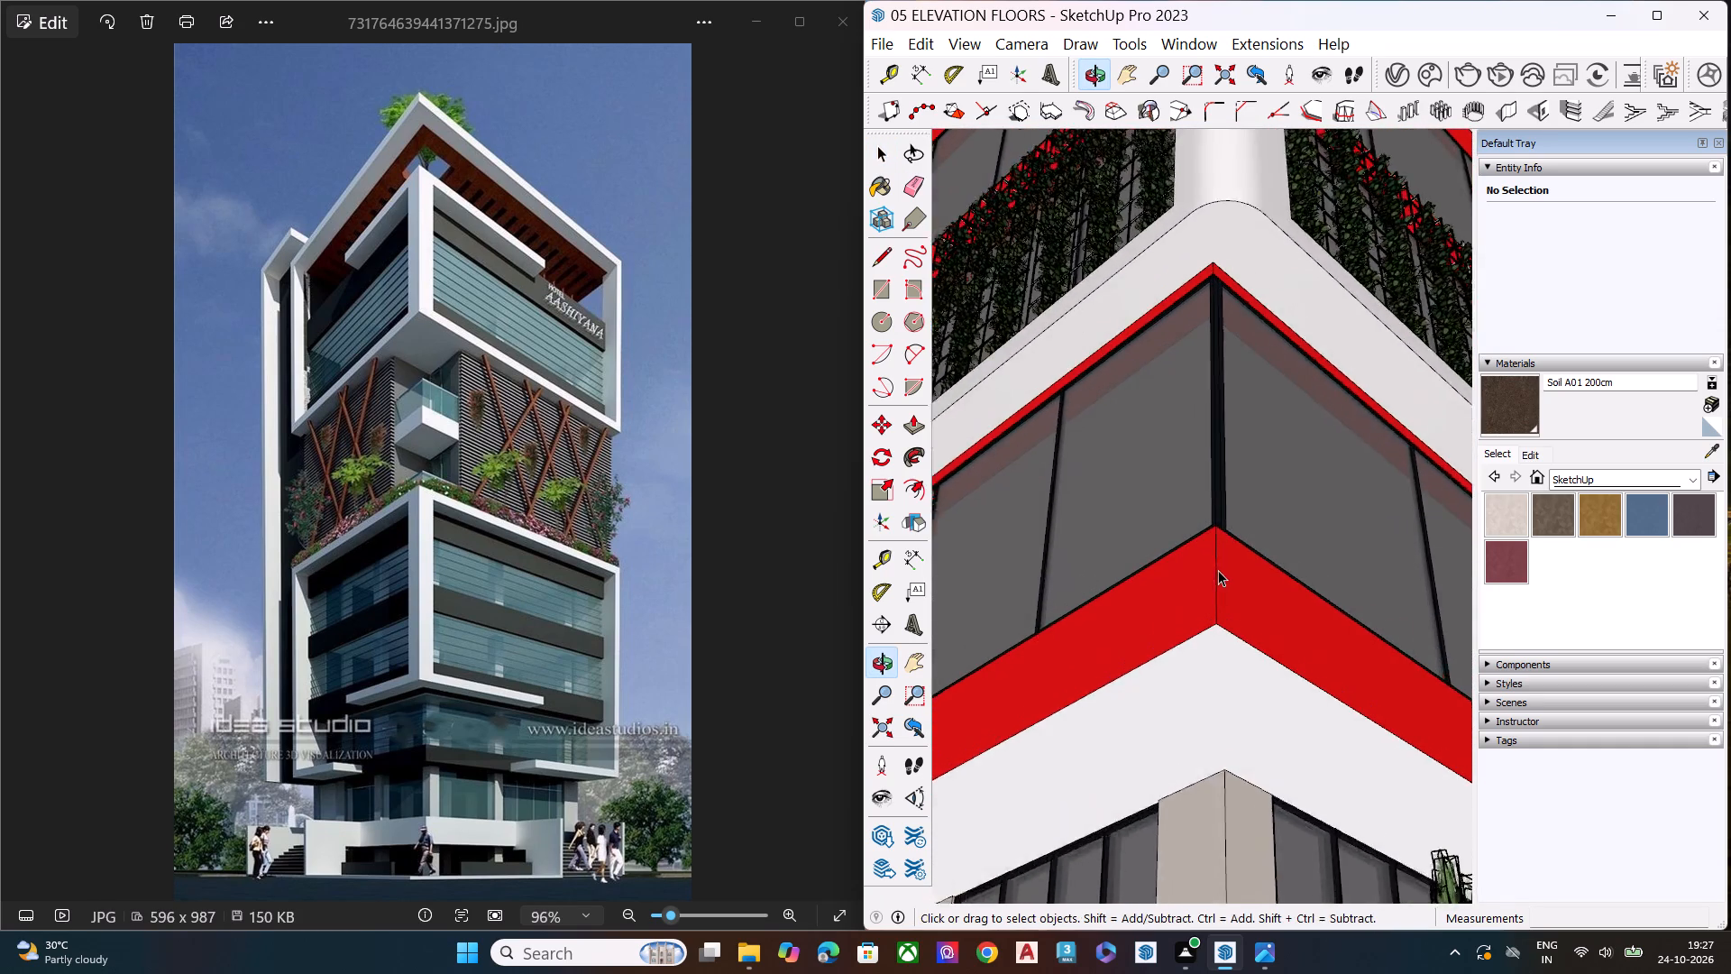
pyautogui.scroll(3, 1218, 570)
pyautogui.scroll(1, 1216, 685)
pyautogui.moveTo(1216, 679); pyautogui.dragTo(1216, 591, button='middle')
pyautogui.scroll(7, 1216, 591)
pyautogui.press('a')
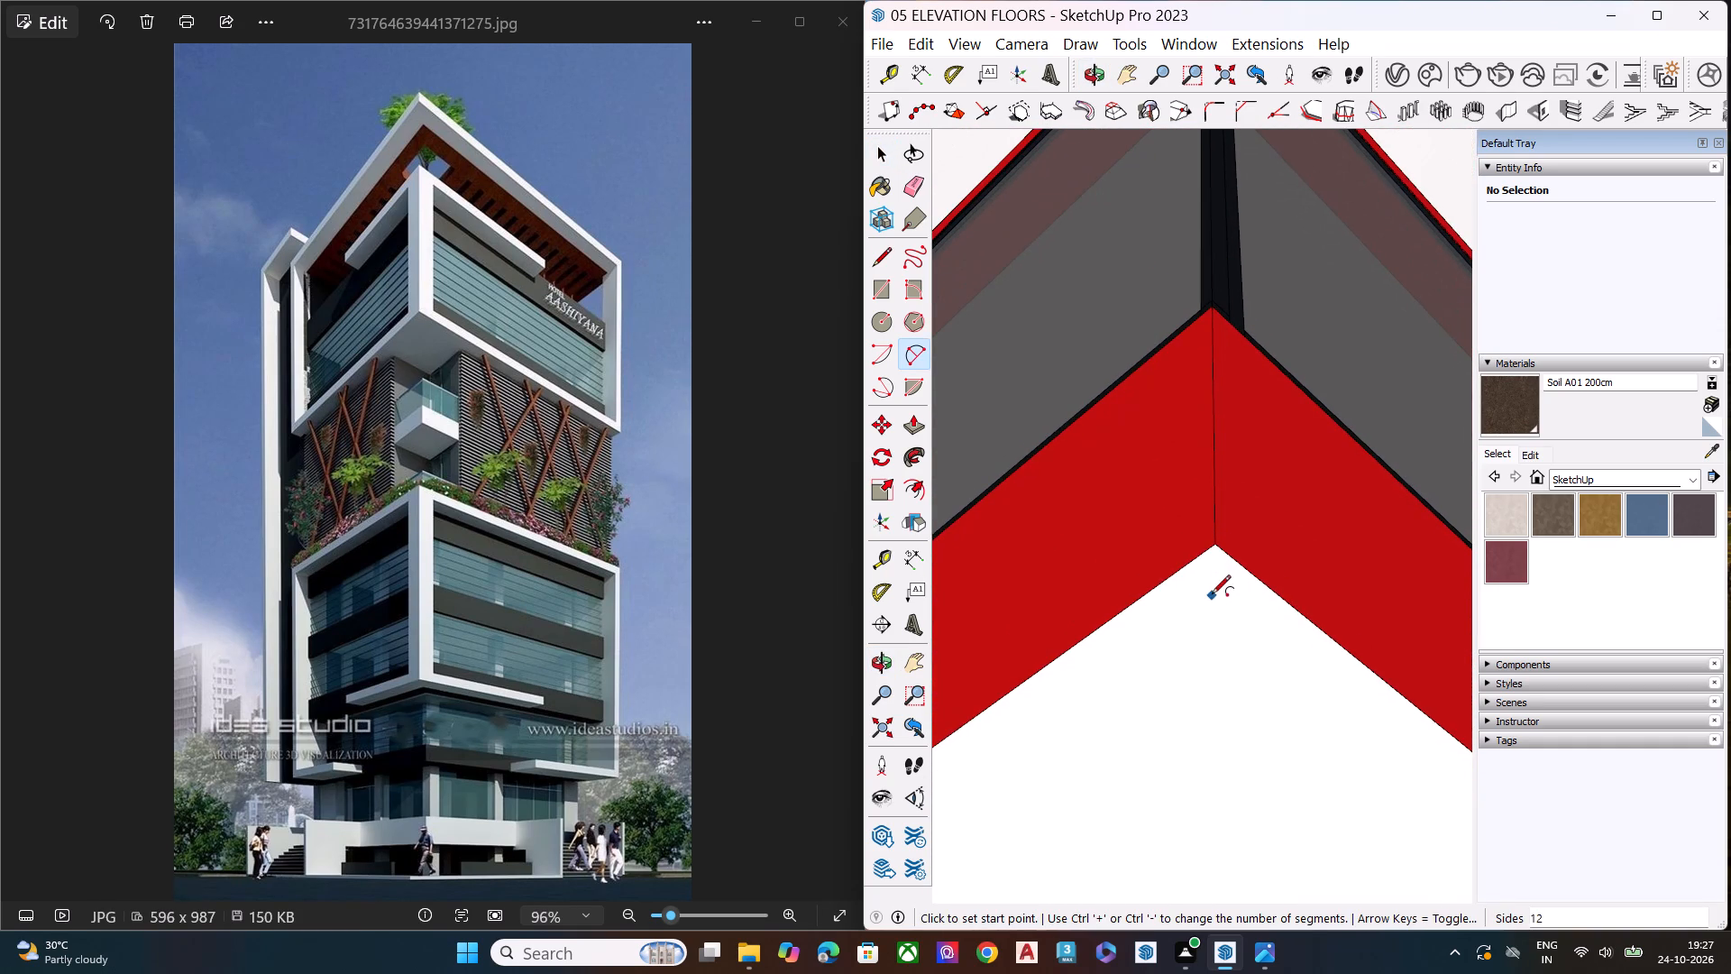
pyautogui.click(1188, 570)
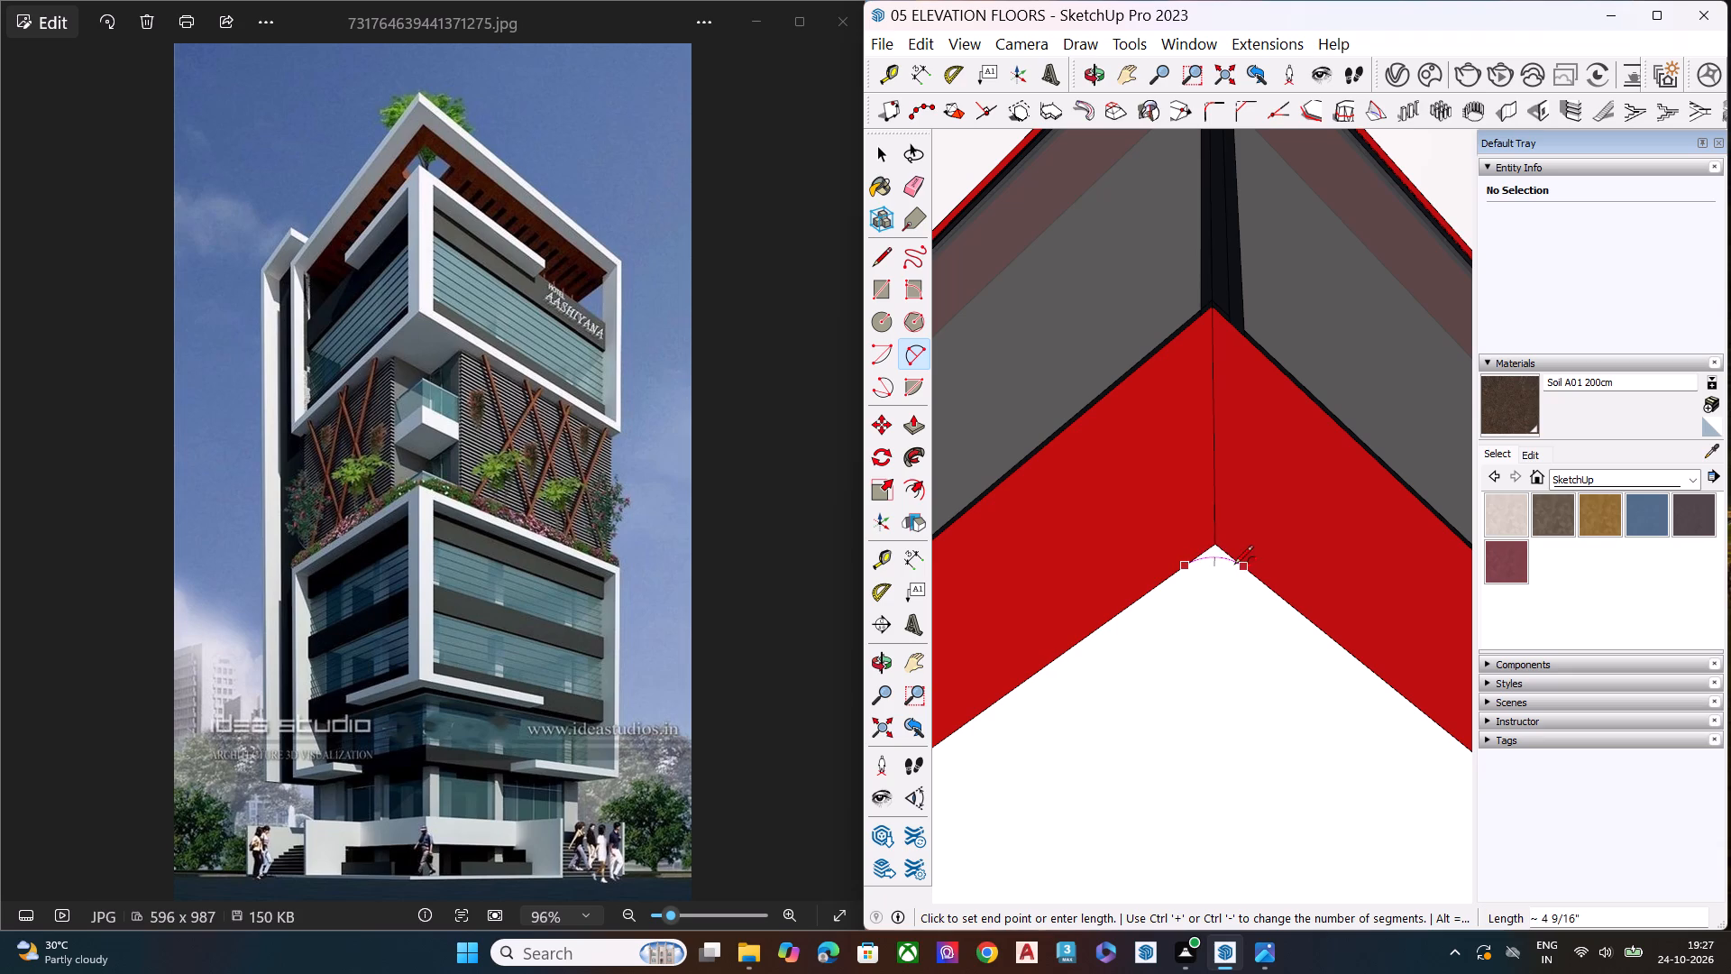
pyautogui.click(1234, 567)
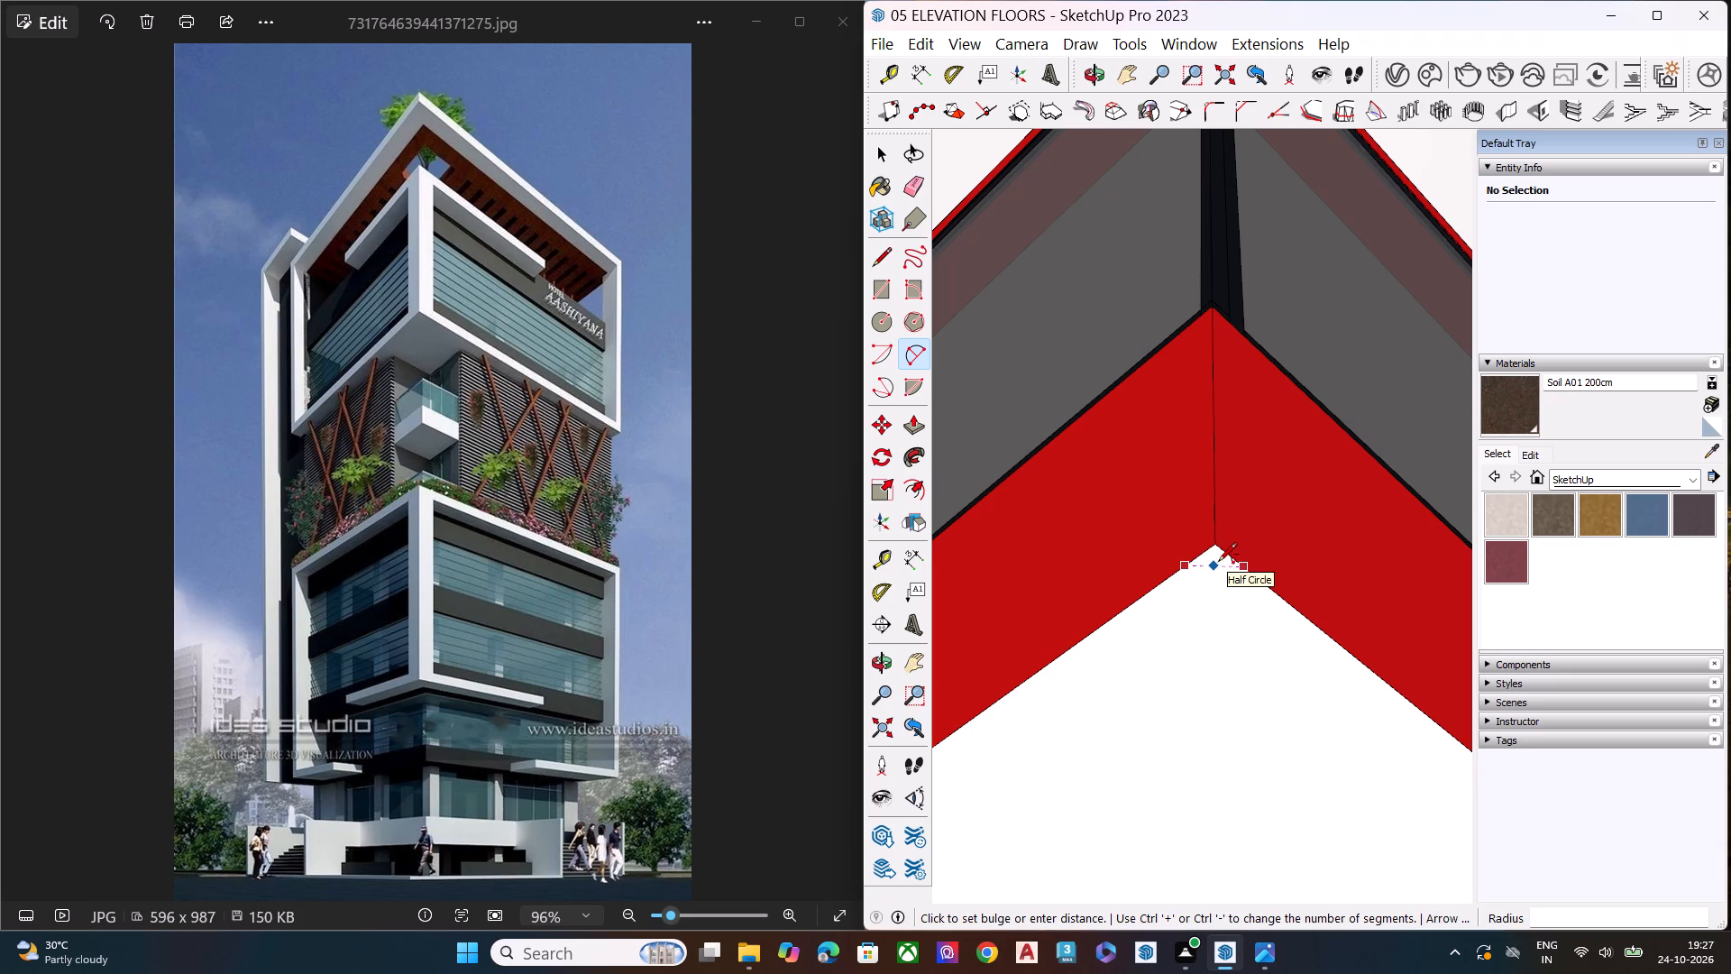
pyautogui.scroll(8, 1217, 567)
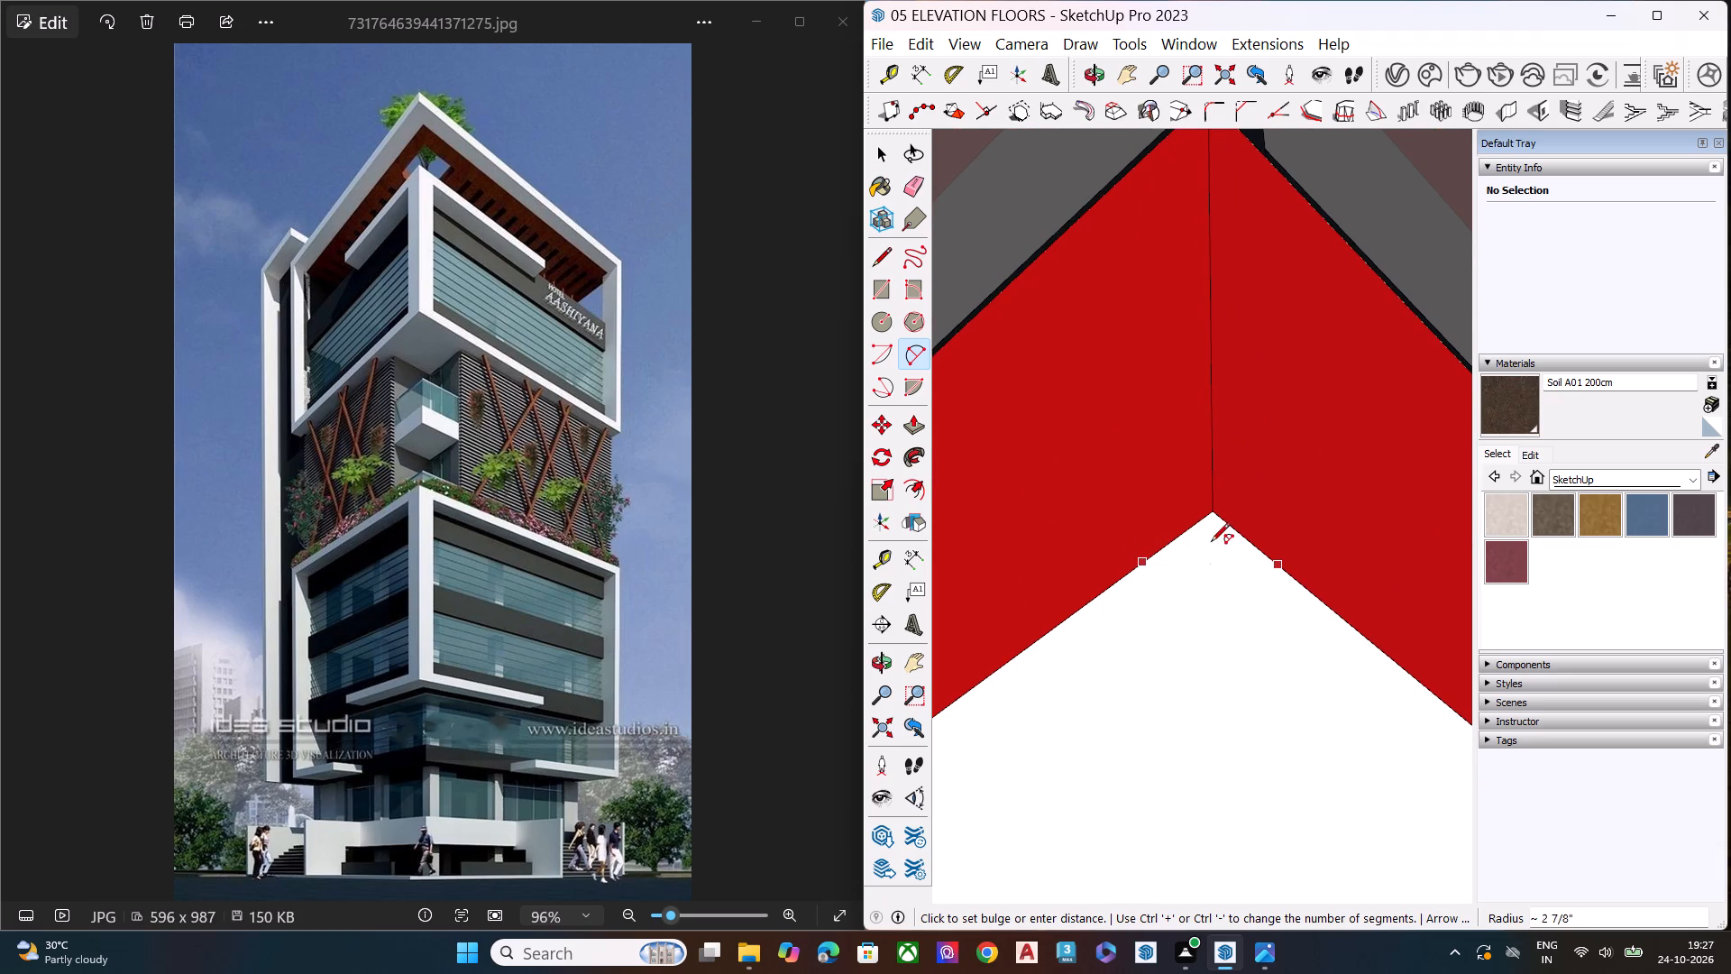
pyautogui.scroll(2, 1204, 541)
pyautogui.moveTo(1213, 479); pyautogui.dragTo(1236, 113, button='middle')
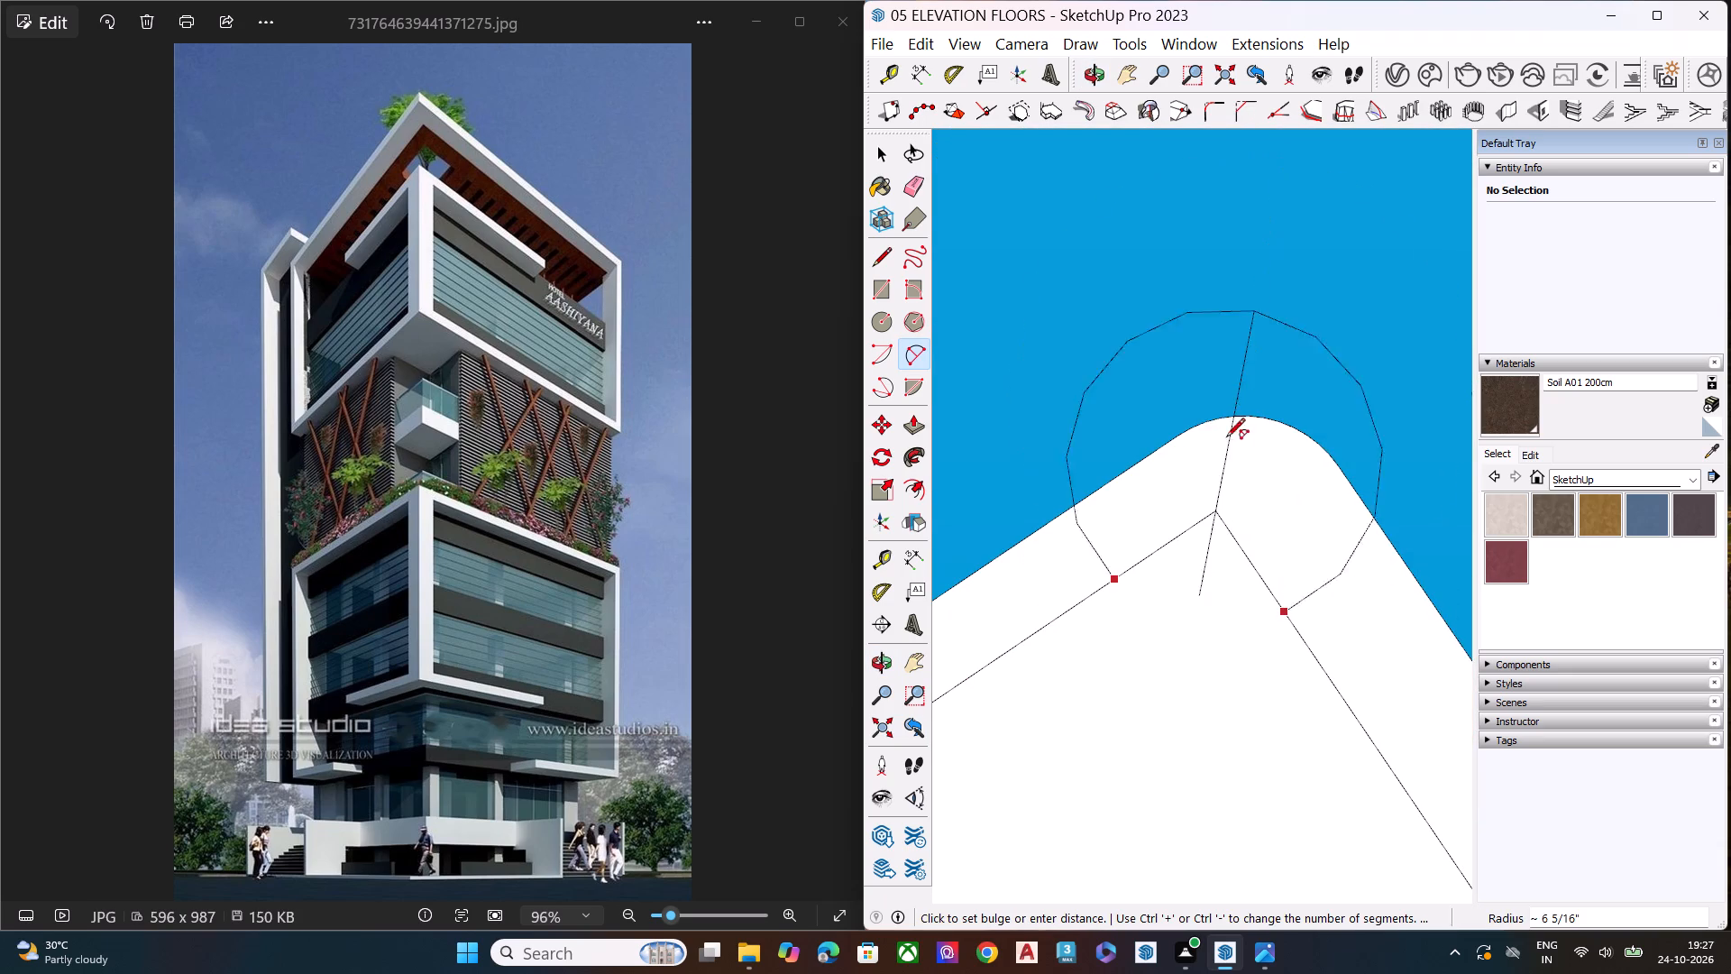
pyautogui.click(1209, 558)
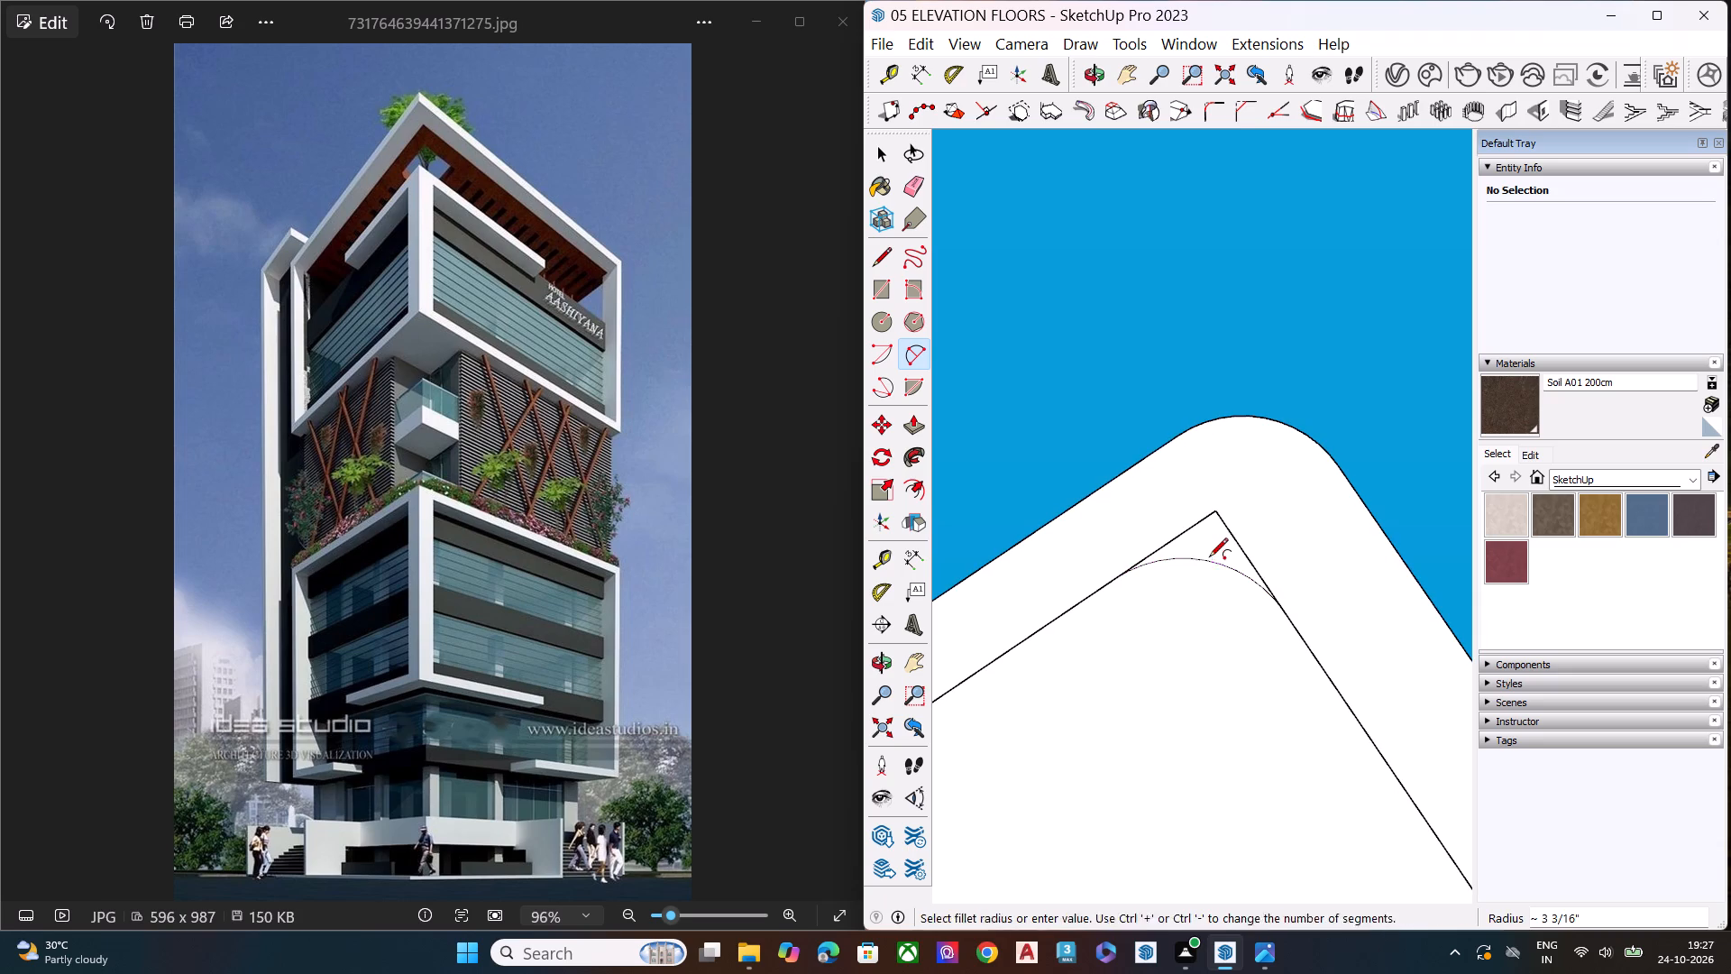
# Push/Pull the sliver outside the new arc up through the lowest red band's full height to round its corner.
pyautogui.press('space')
pyautogui.click(1212, 548)
pyautogui.moveTo(1223, 542); pyautogui.dragTo(1058, 860, button='middle')
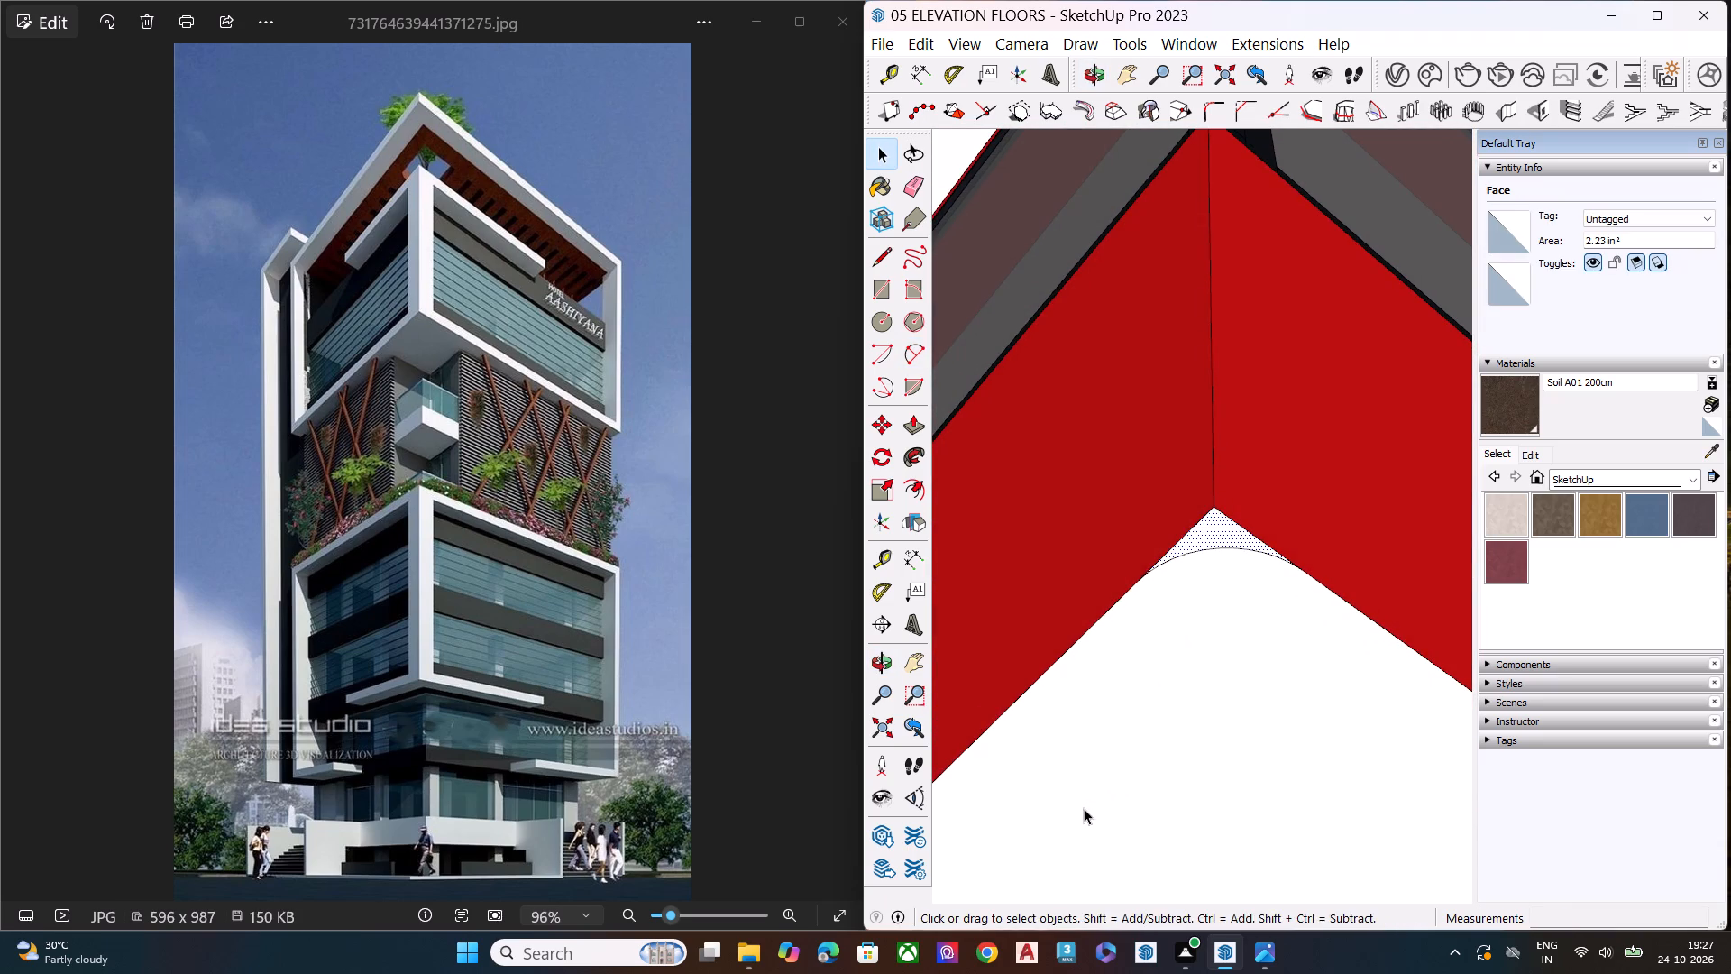
pyautogui.press('p')
pyautogui.moveTo(1221, 528); pyautogui.dragTo(1222, 514)
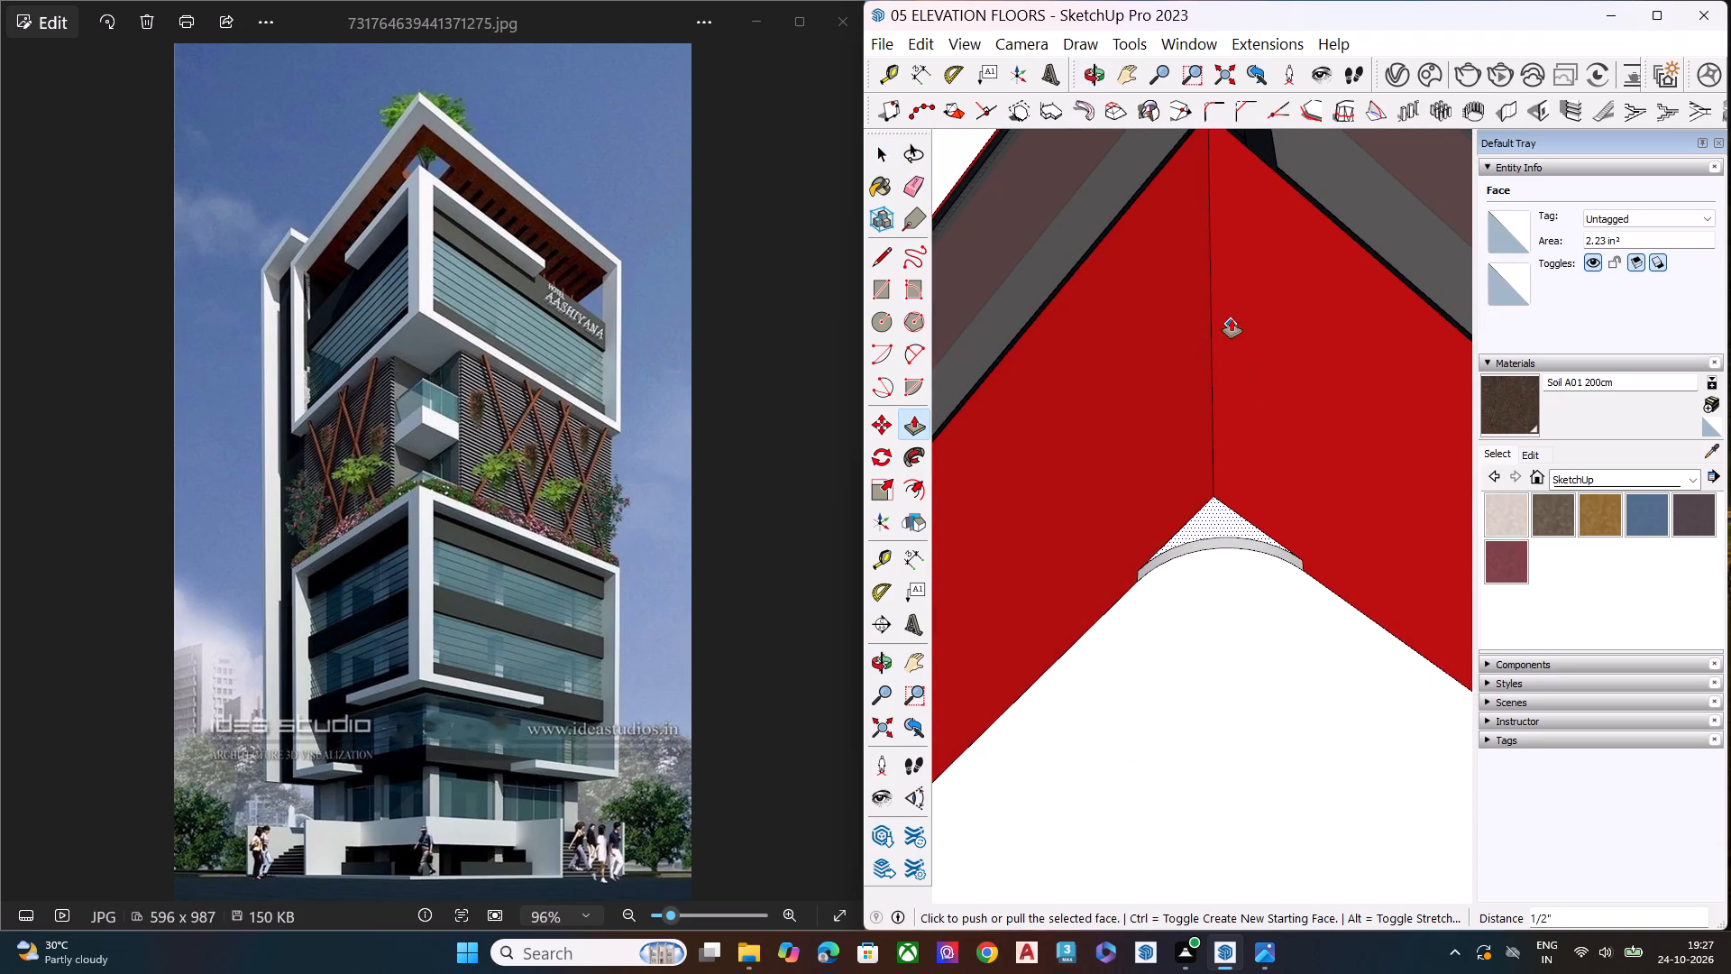
pyautogui.moveTo(1232, 318); pyautogui.dragTo(1140, 752, button='middle')
pyautogui.moveTo(1217, 561); pyautogui.dragTo(1218, 547)
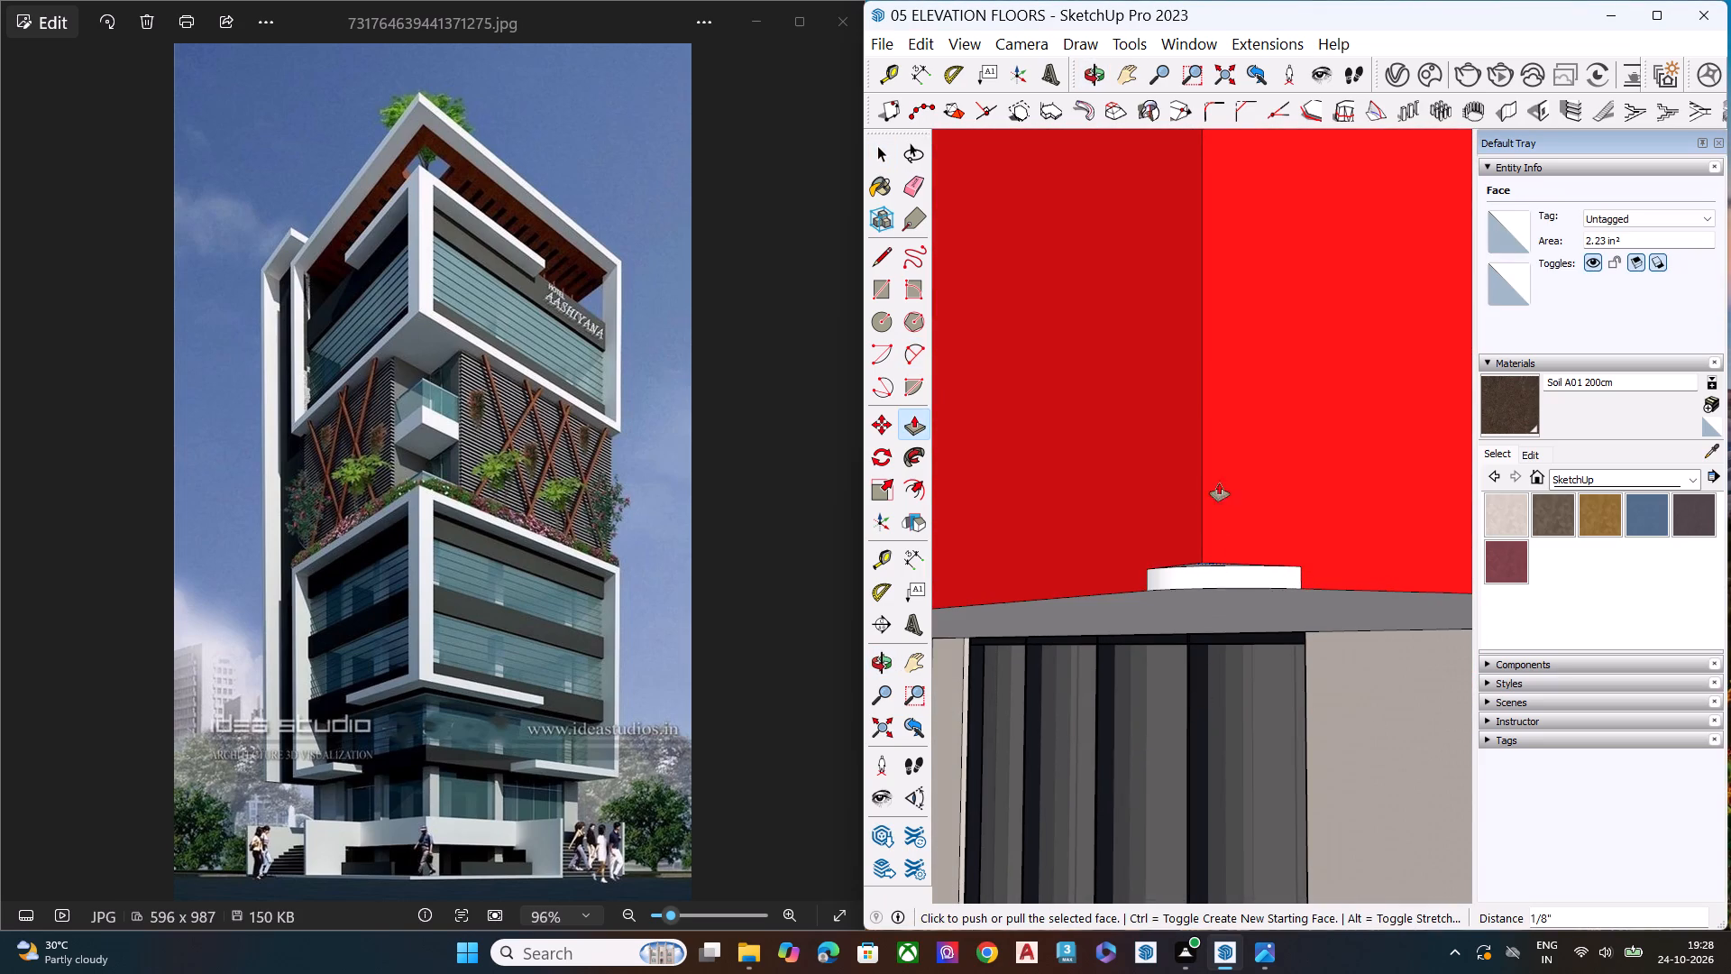
pyautogui.scroll(-9, 1196, 486)
pyautogui.moveTo(1193, 557); pyautogui.dragTo(986, 884, button='middle')
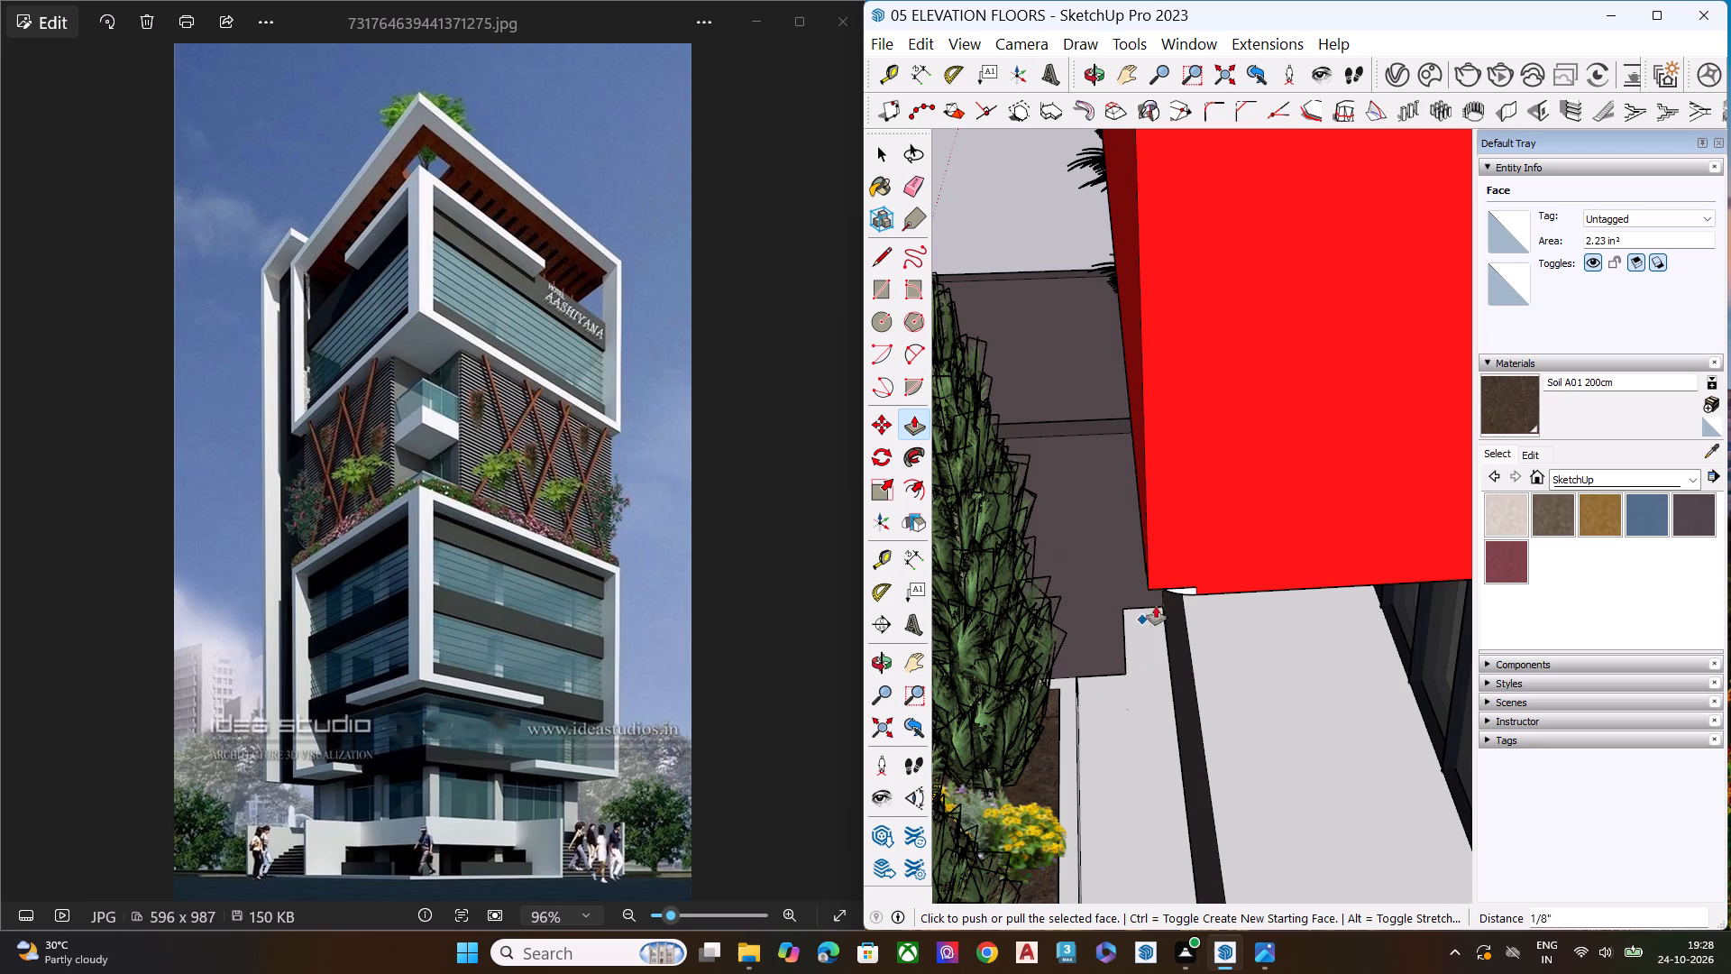
pyautogui.moveTo(1163, 574); pyautogui.dragTo(1185, 257, button='middle')
pyautogui.scroll(1, 1182, 569)
pyautogui.moveTo(1181, 569); pyautogui.dragTo(1172, 519, button='middle')
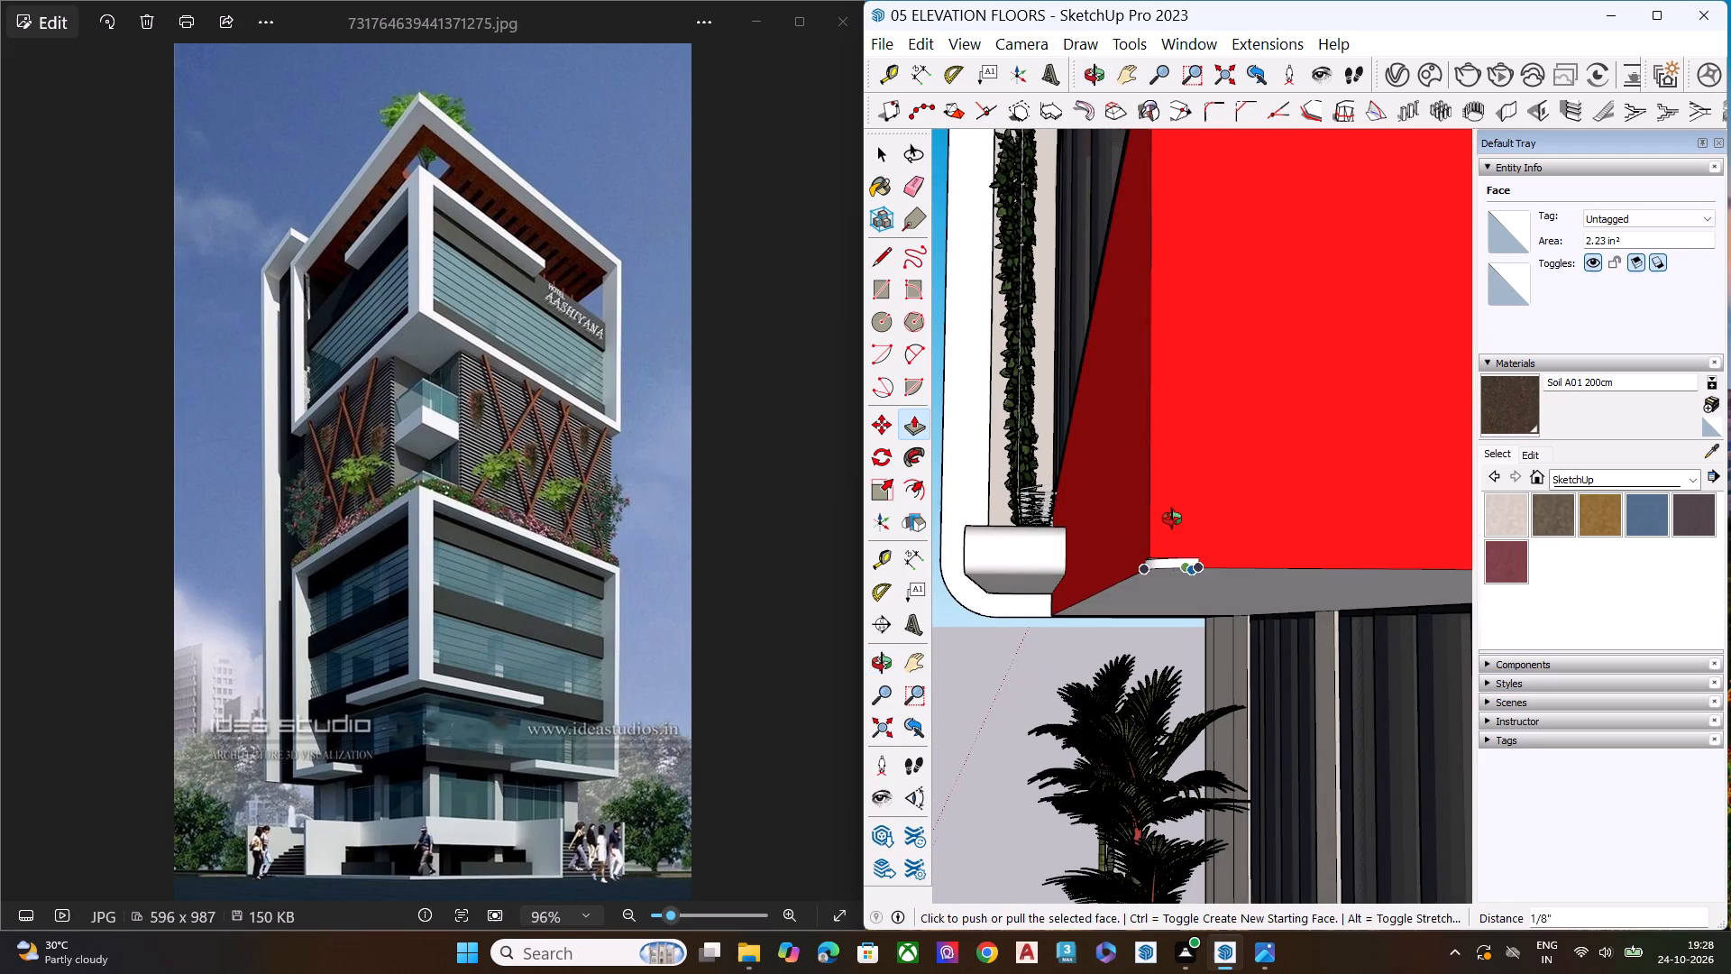
pyautogui.moveTo(1172, 519); pyautogui.dragTo(1177, 354, button='middle')
pyautogui.click(1158, 548)
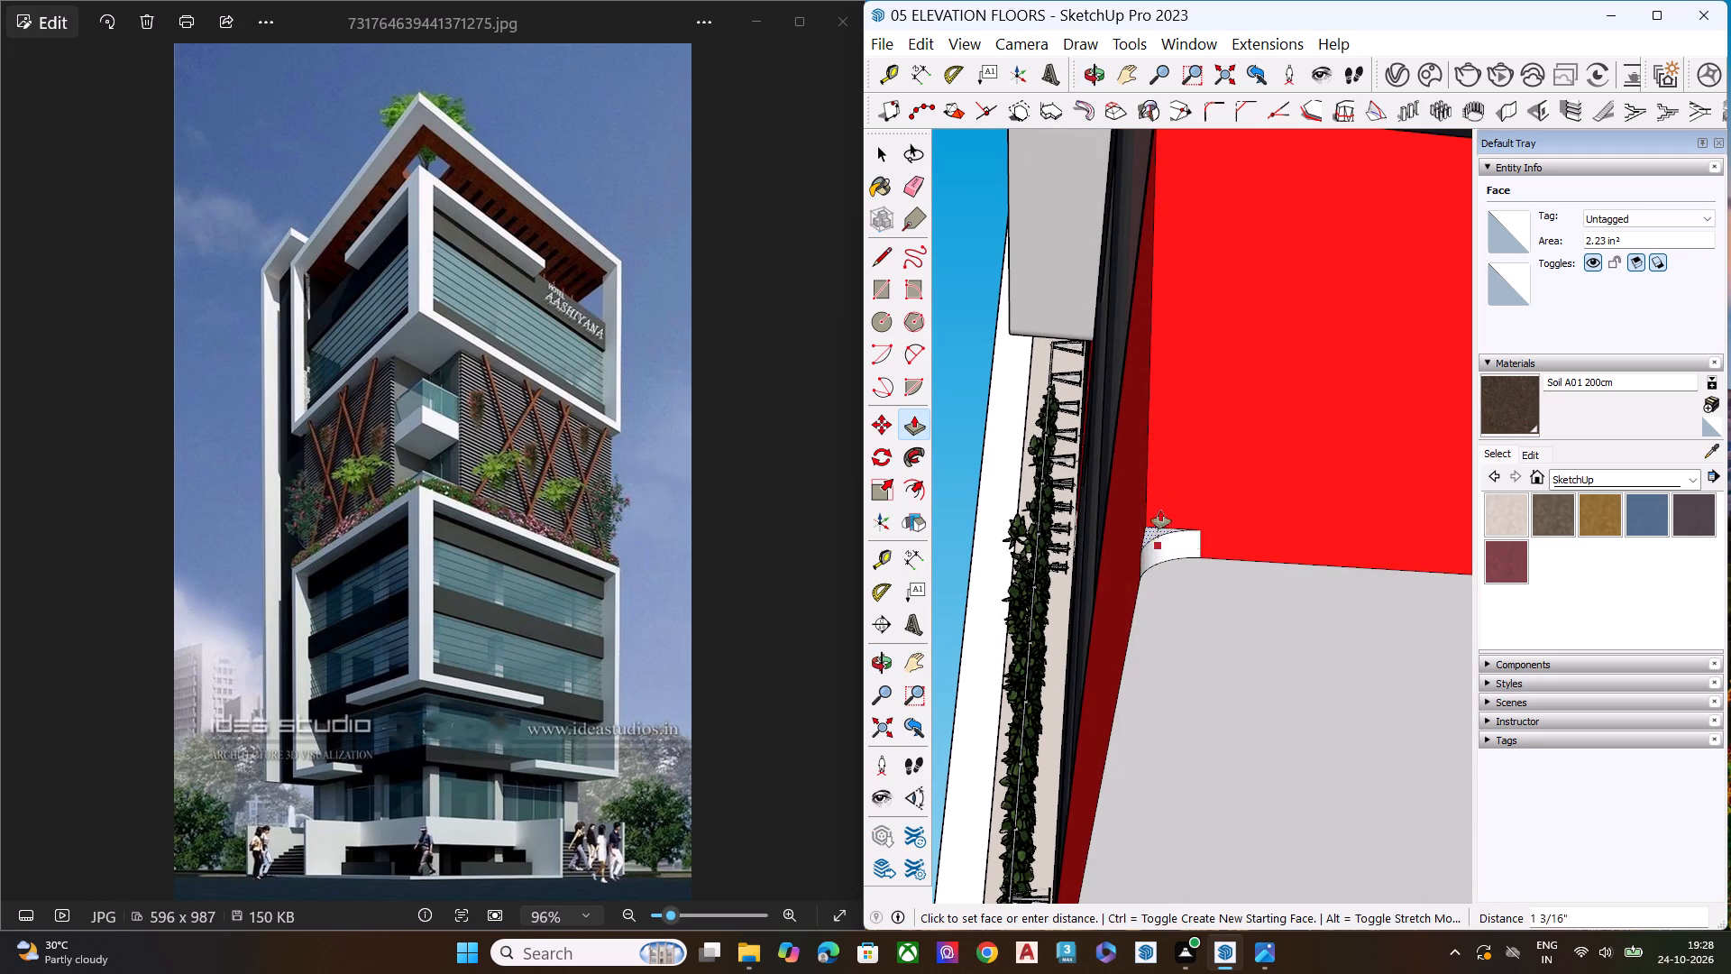
pyautogui.scroll(-14, 1200, 416)
pyautogui.moveTo(1202, 423); pyautogui.dragTo(1195, 569, button='middle')
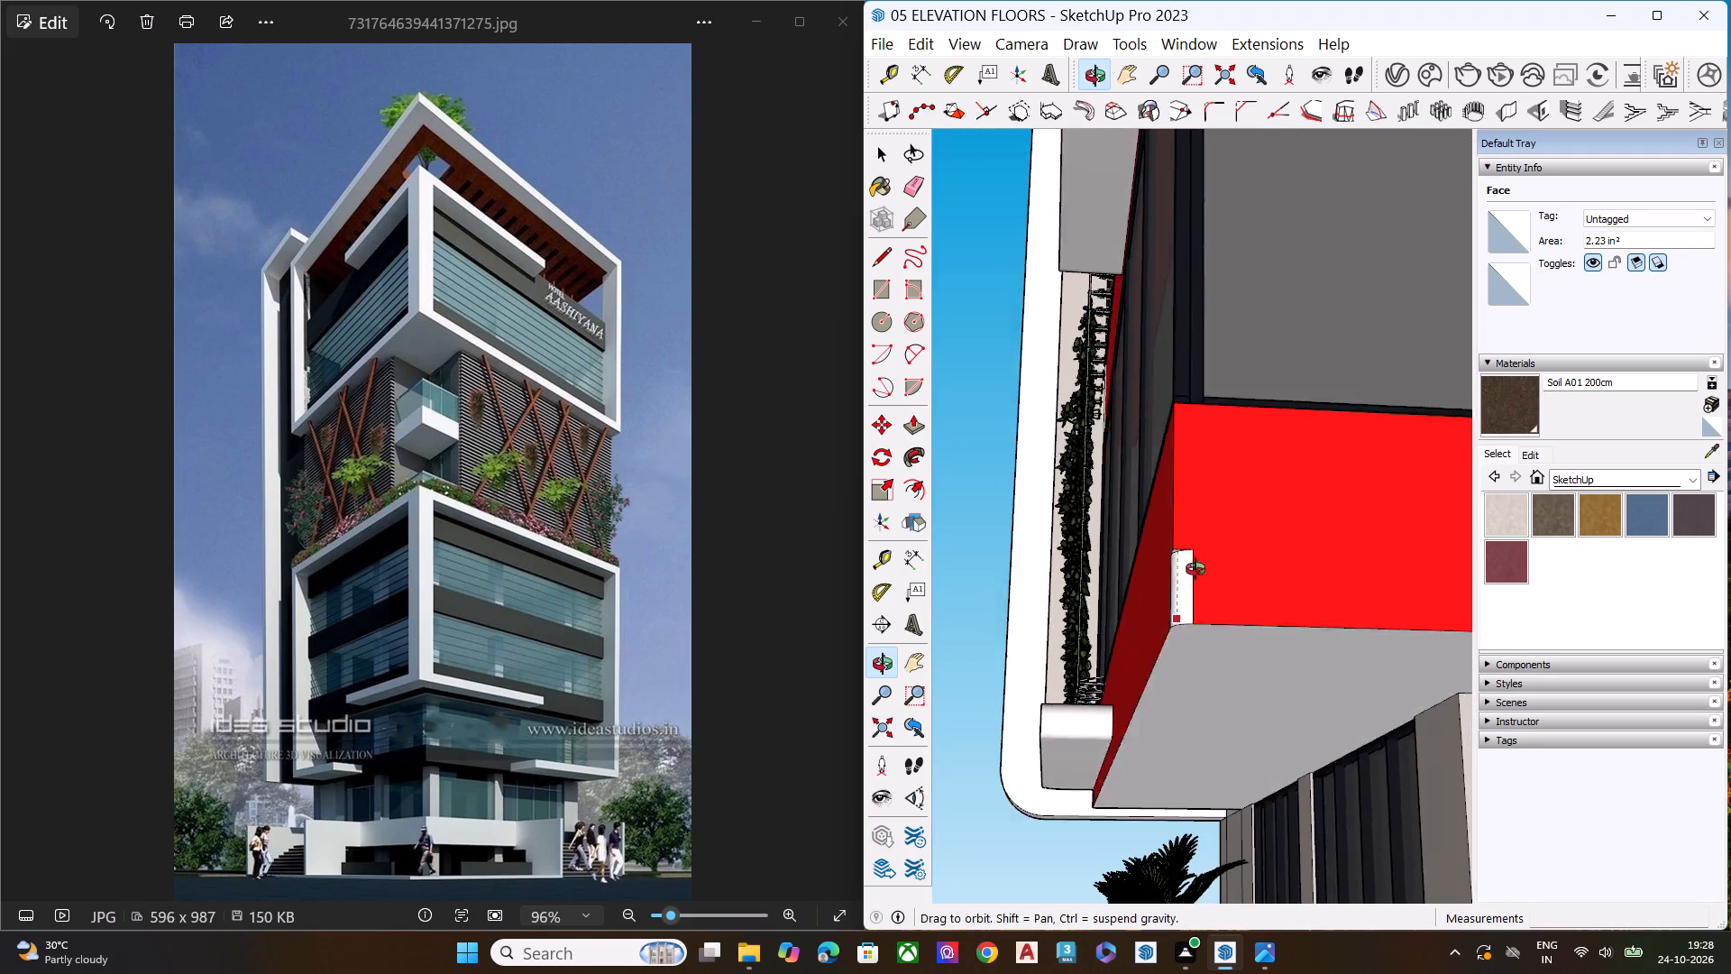
pyautogui.moveTo(1195, 569); pyautogui.dragTo(1194, 591, button='middle')
pyautogui.click(1198, 443)
pyautogui.press('space')
# Examine the lowest red band's rounded corner and the whole building elevation.
pyautogui.moveTo(1159, 602); pyautogui.dragTo(1175, 671, button='middle')
pyautogui.scroll(1, 1159, 602)
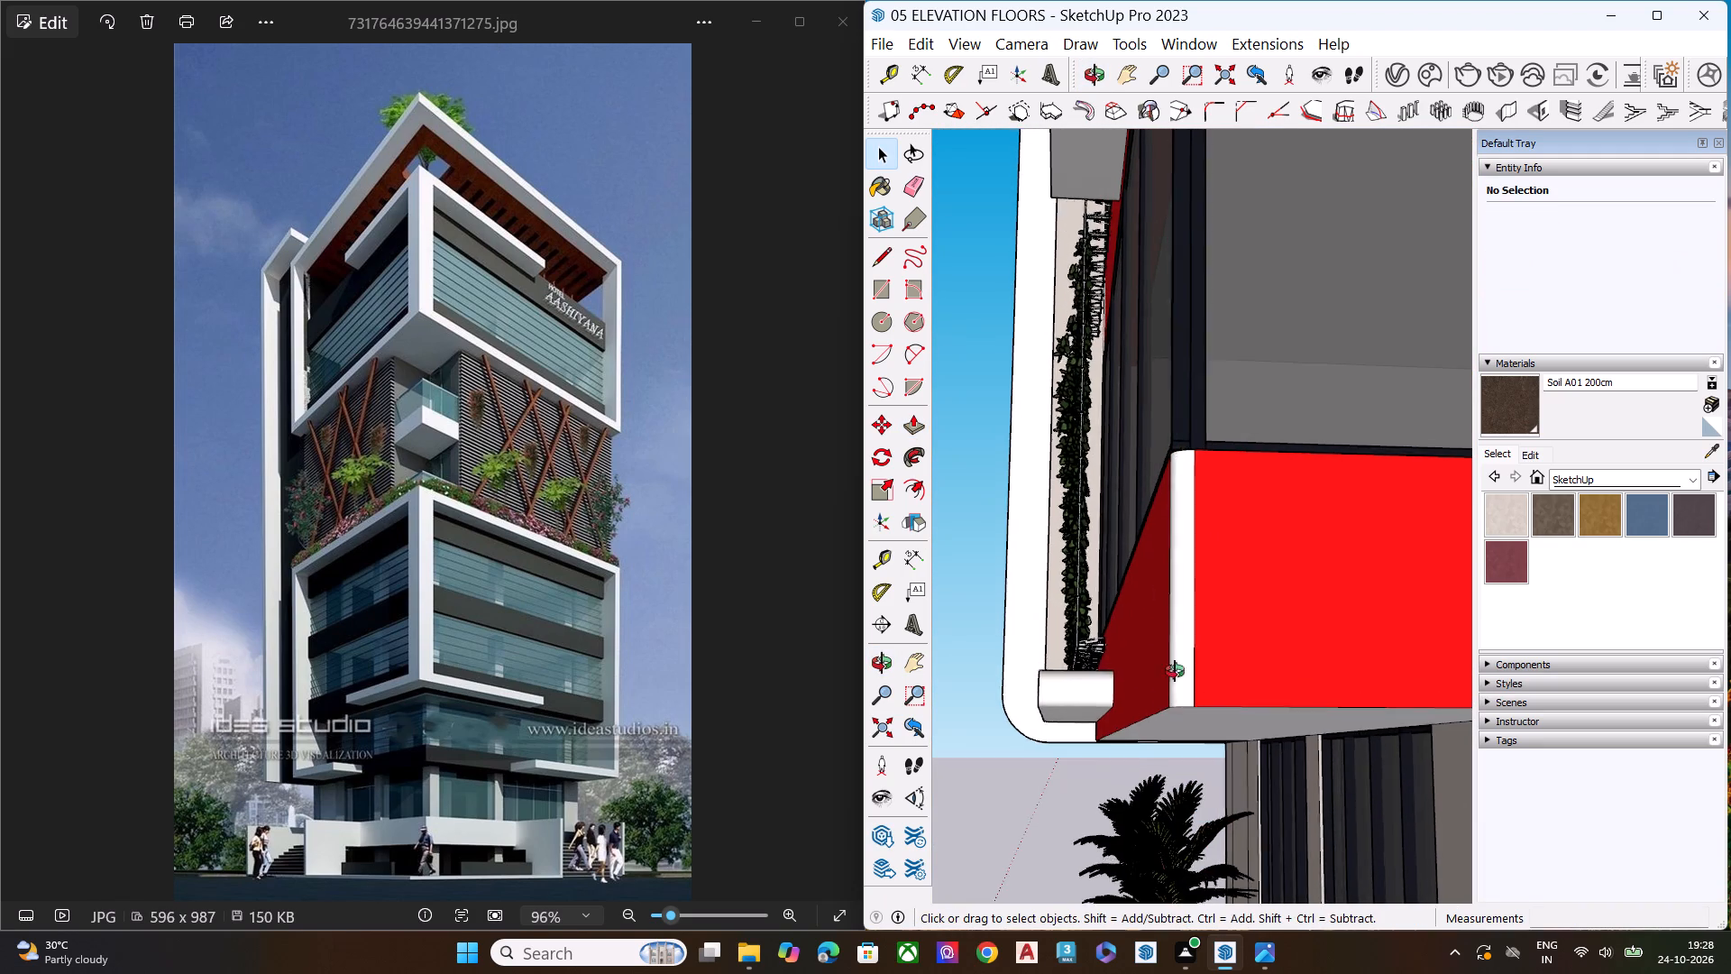
pyautogui.moveTo(1175, 671); pyautogui.dragTo(1195, 769, button='middle')
pyautogui.scroll(-20, 1062, 525)
pyautogui.scroll(-1, 1062, 525)
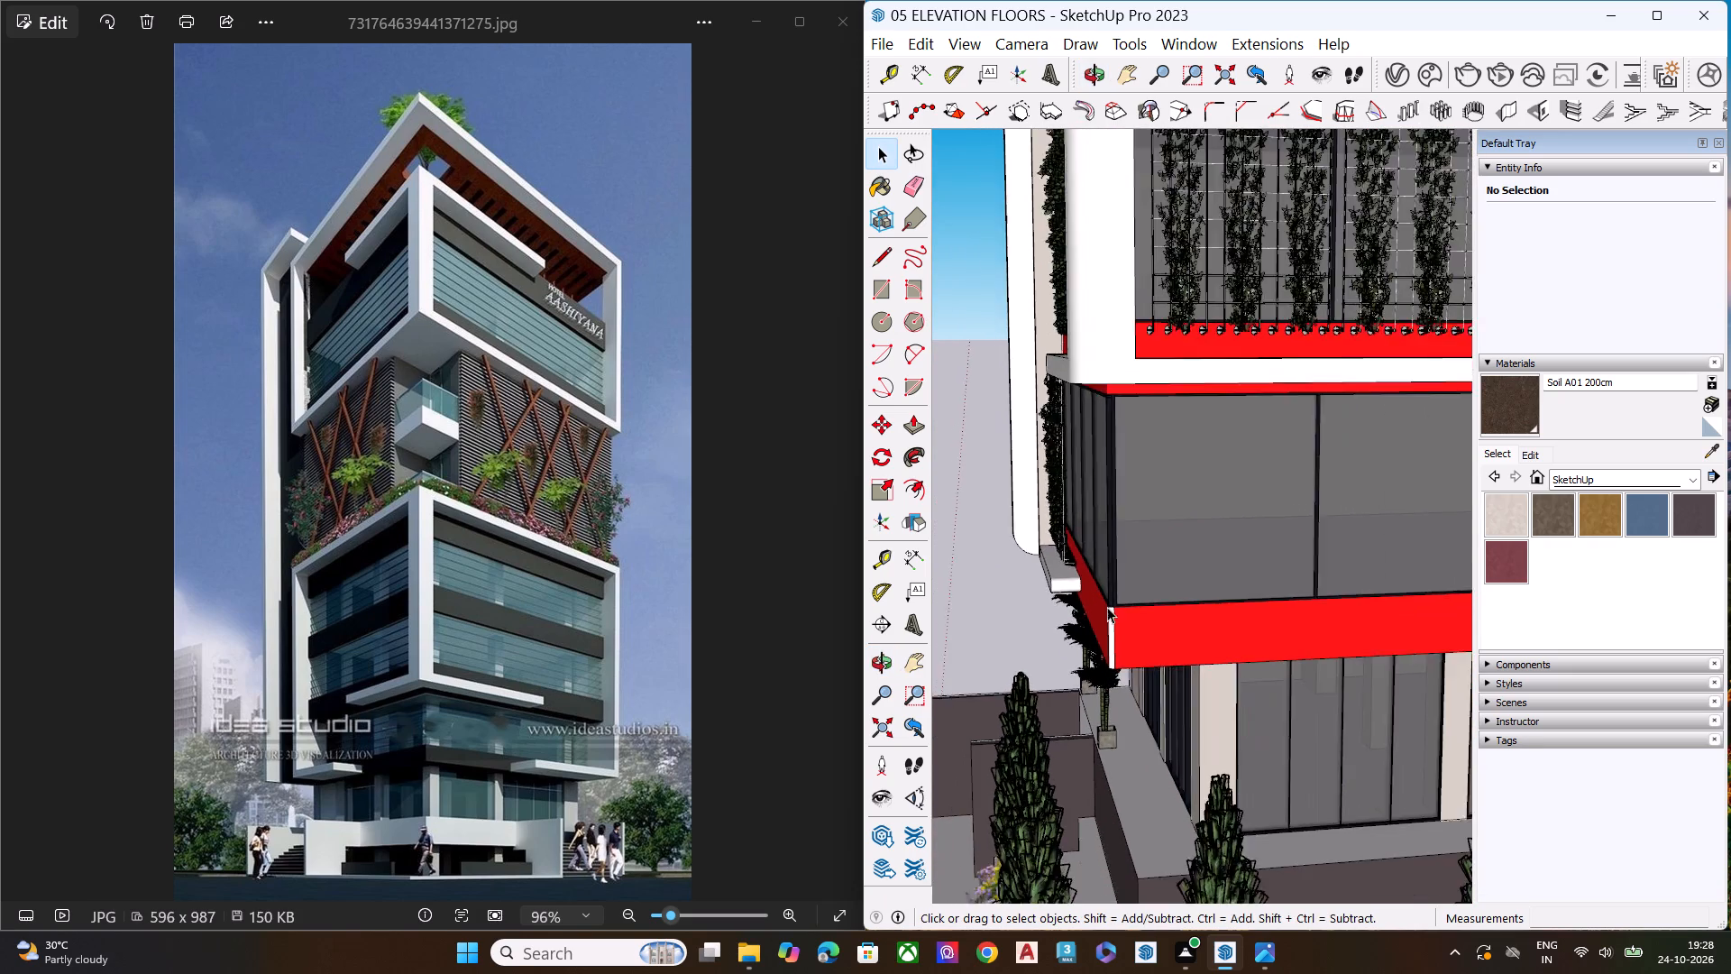
pyautogui.scroll(-10, 1107, 607)
pyautogui.scroll(-19, 1112, 639)
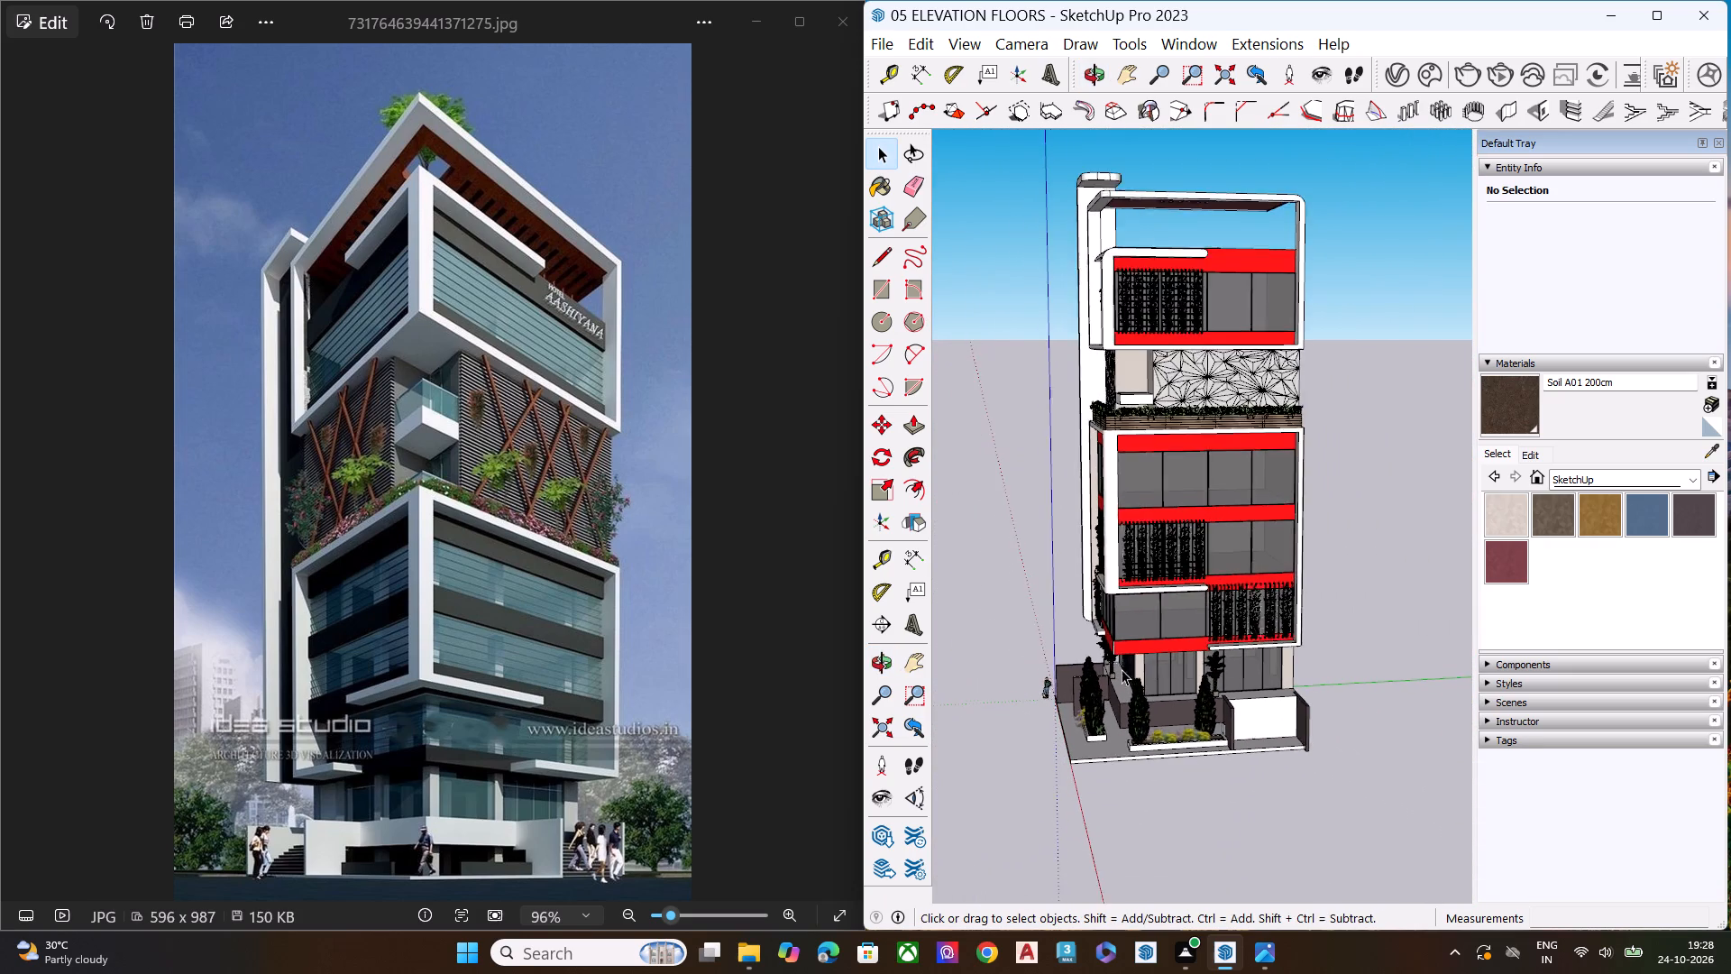
pyautogui.moveTo(1139, 676); pyautogui.dragTo(1373, 685, button='middle')
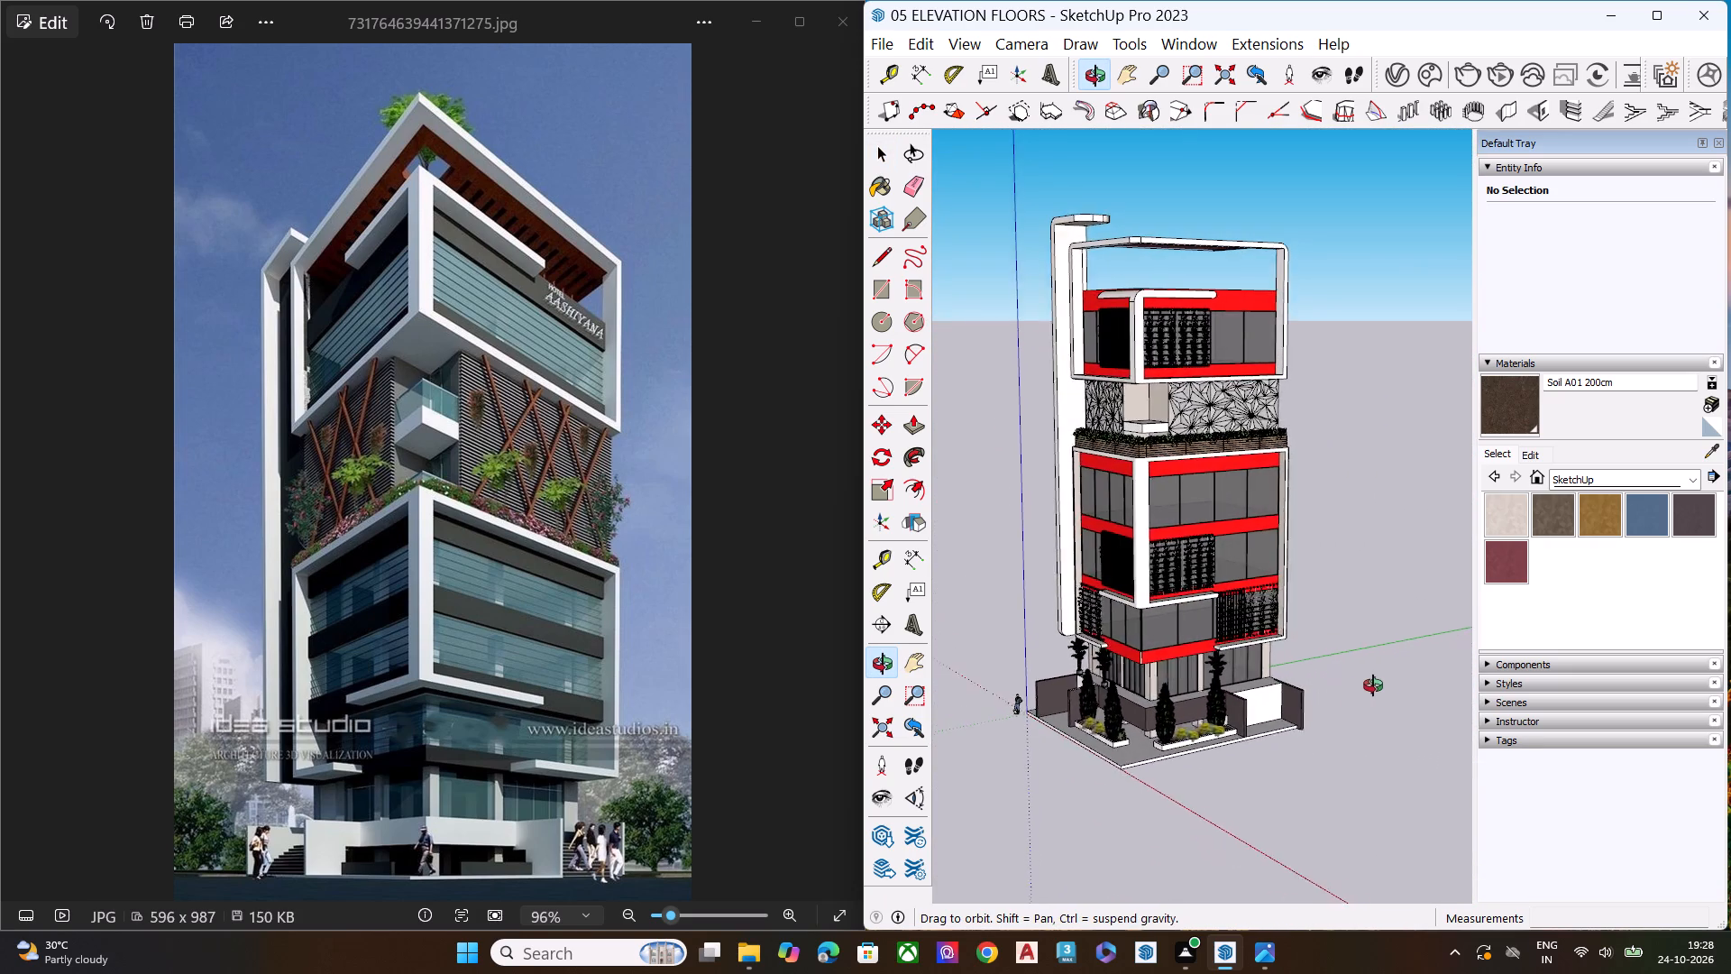
pyautogui.moveTo(1373, 685); pyautogui.dragTo(1433, 685, button='middle')
# Select the lowest red band's front face and check which paint is assigned to it, leaving the paint choice unchanged.
pyautogui.scroll(9, 1407, 698)
pyautogui.scroll(3, 1106, 655)
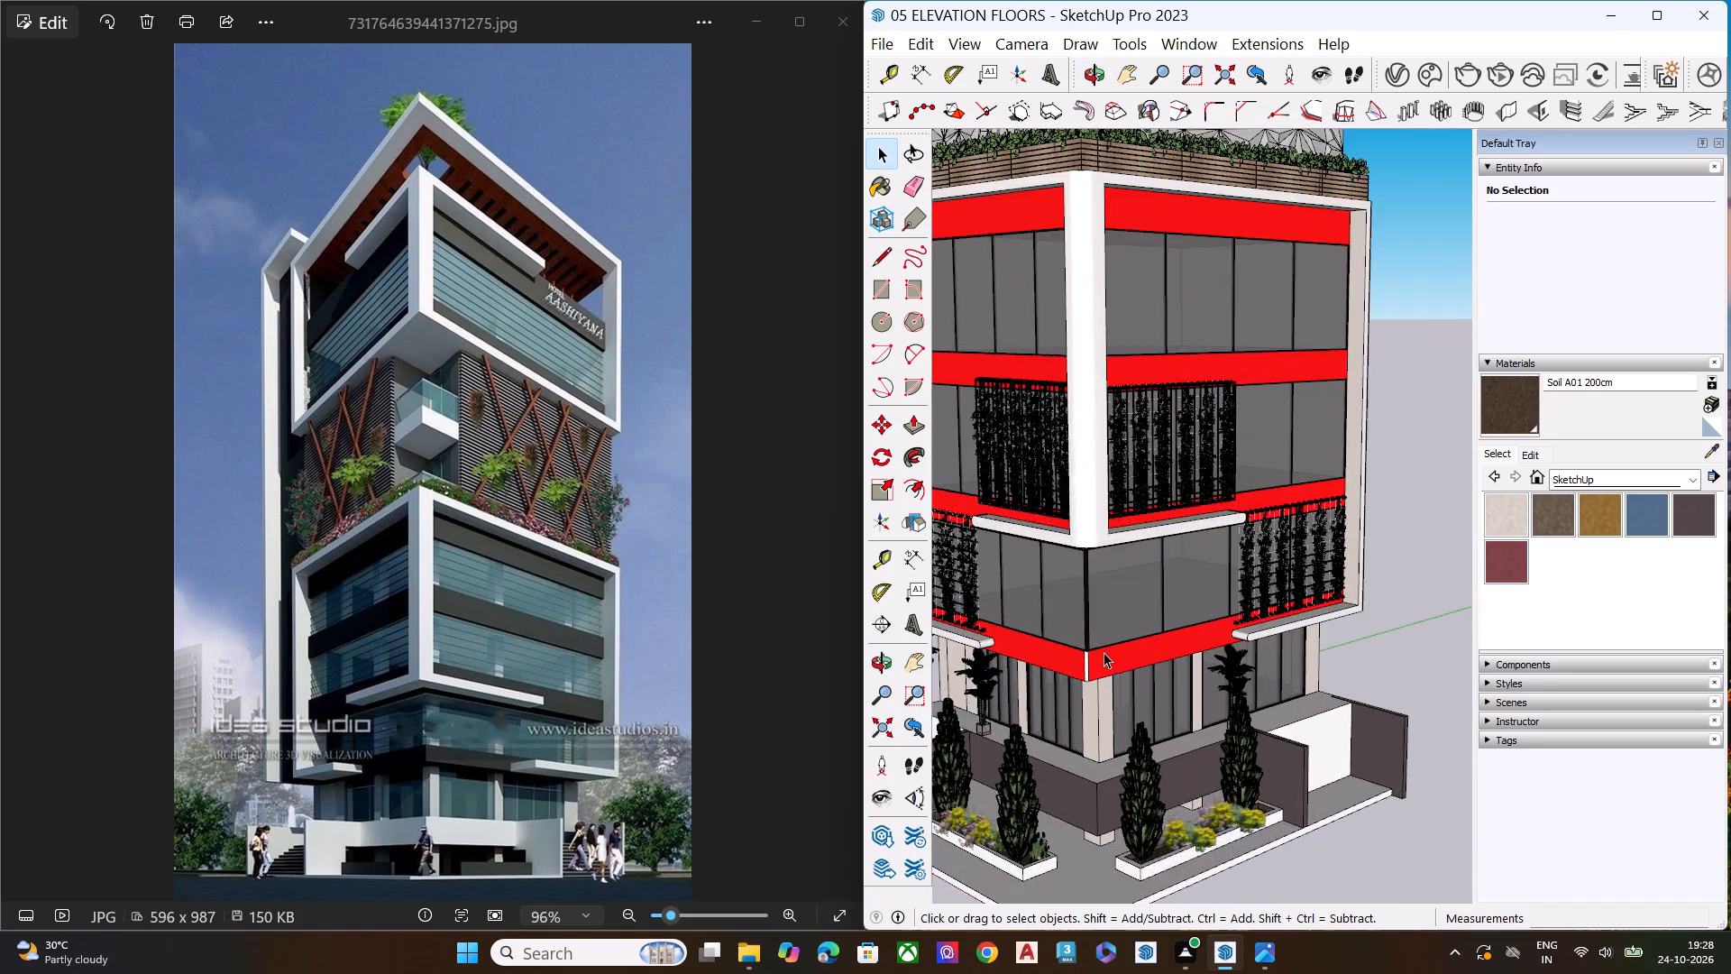
pyautogui.scroll(11, 1104, 652)
pyautogui.scroll(-1, 1082, 666)
pyautogui.scroll(3, 1082, 666)
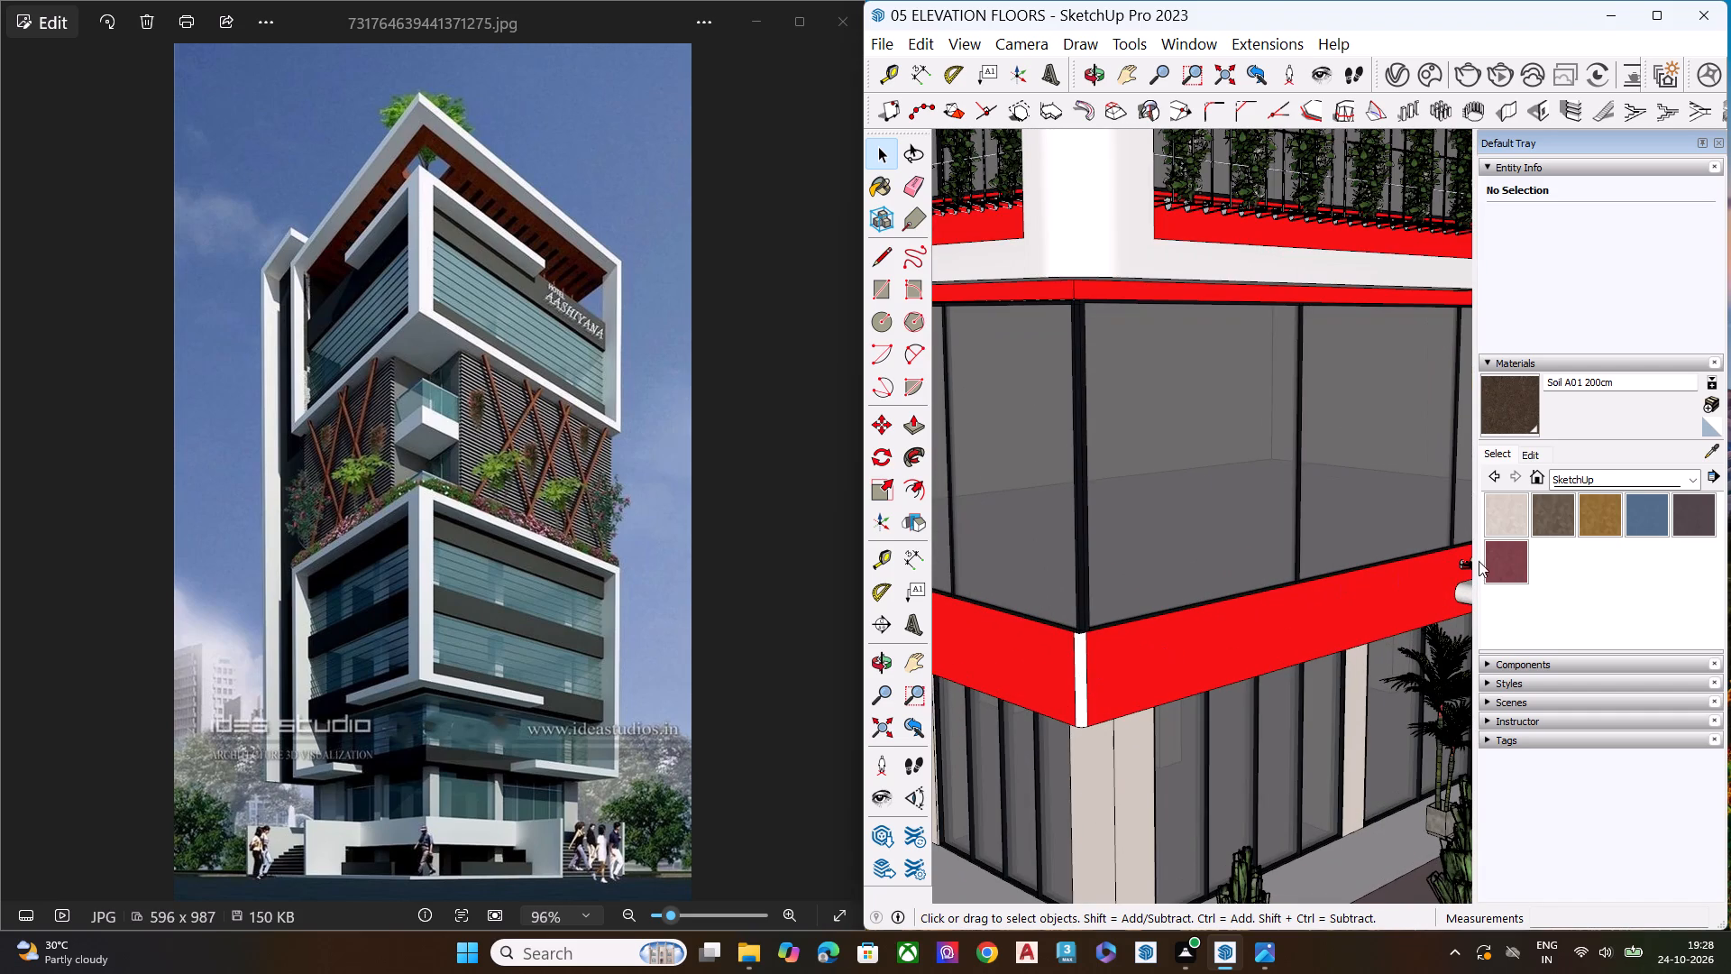
pyautogui.click(1224, 641)
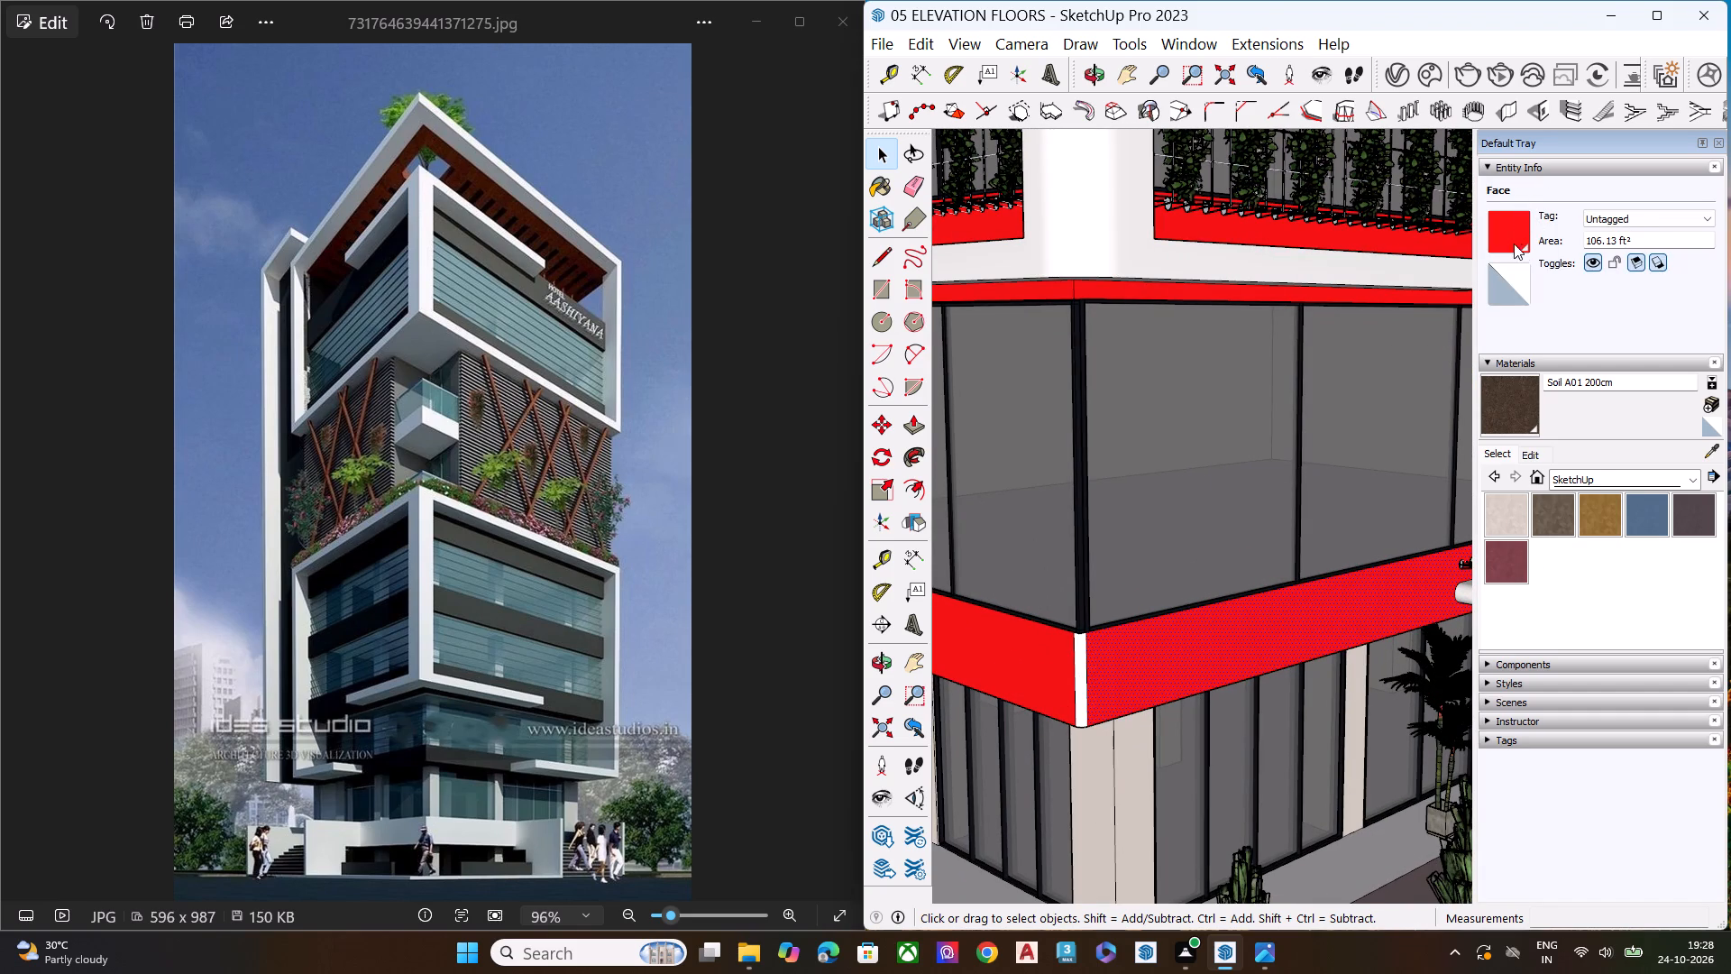
pyautogui.click(1514, 243)
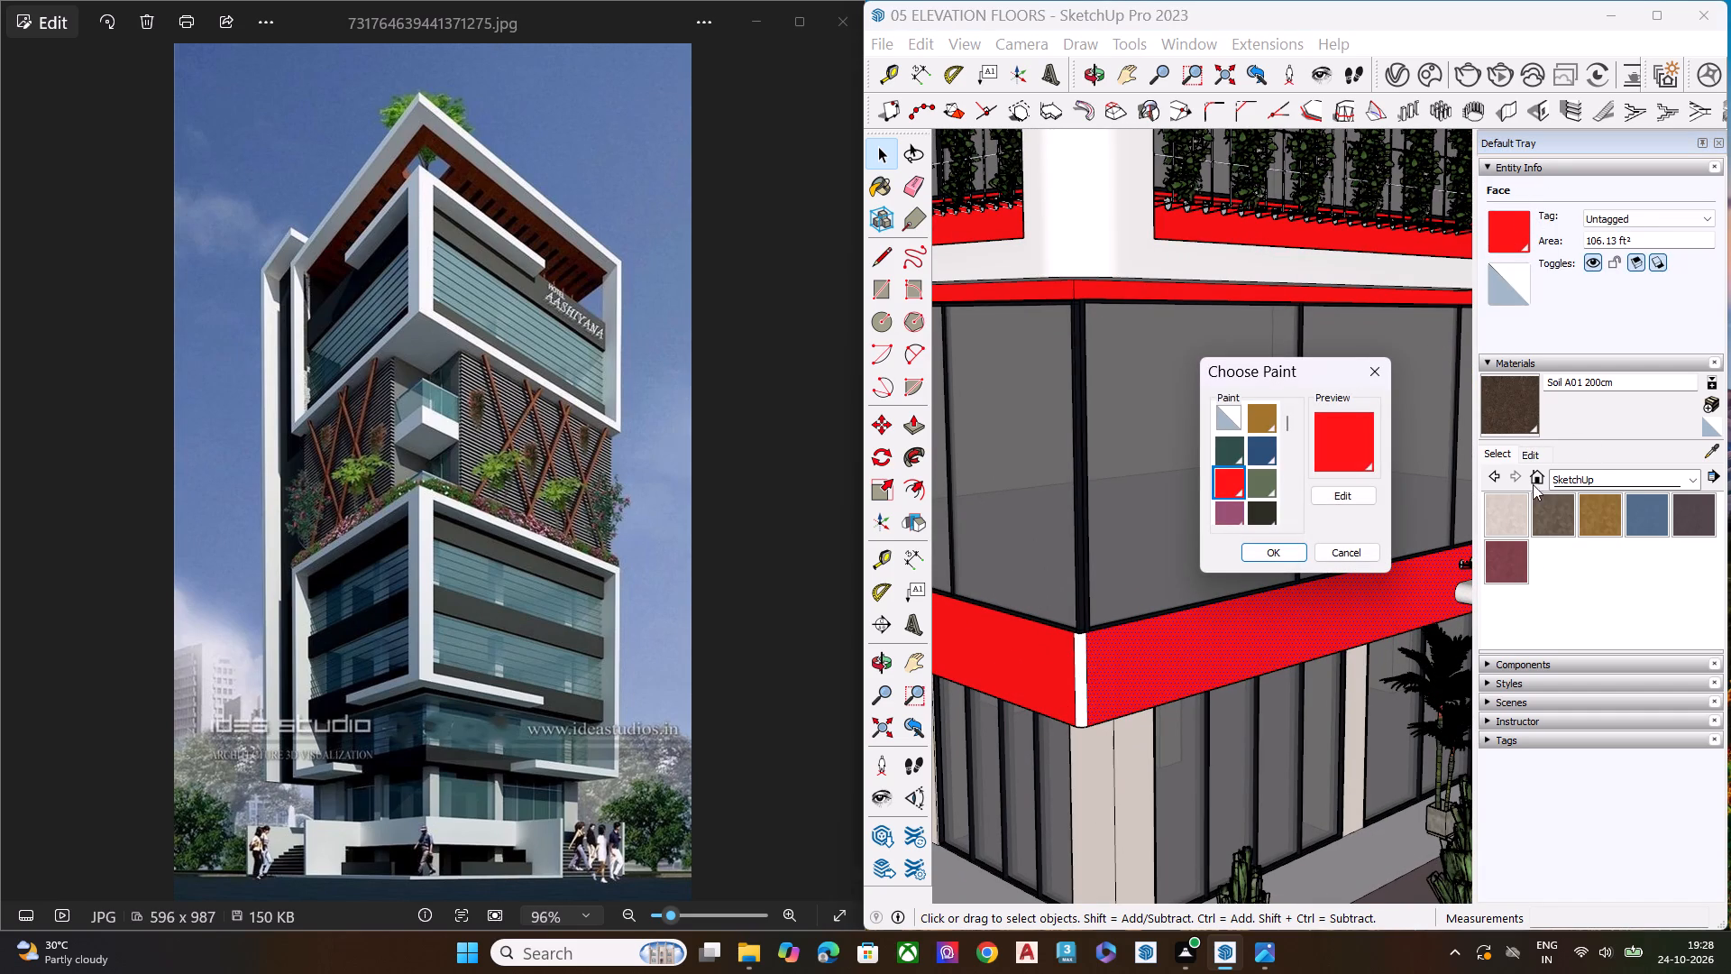
pyautogui.click(1350, 463)
pyautogui.click(1080, 669)
pyautogui.click(1377, 371)
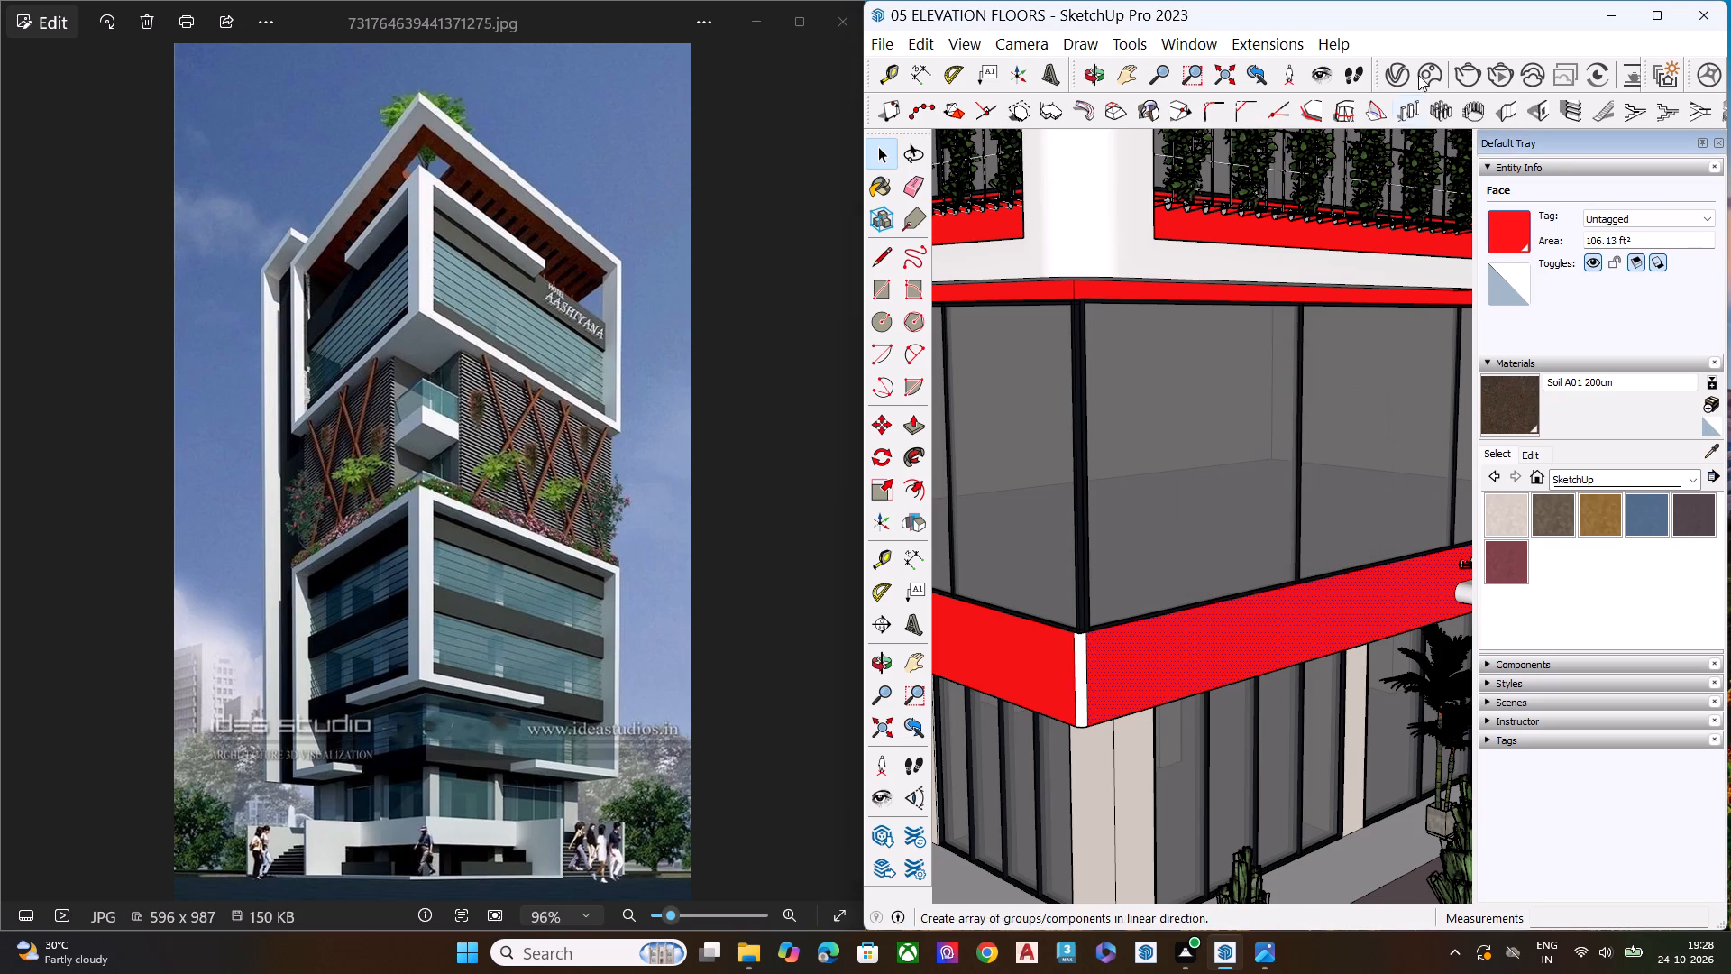
# Open the V-Ray Asset Editor and find the beginning of the scene's material list.
pyautogui.click(1395, 63)
pyautogui.scroll(8, 763, 367)
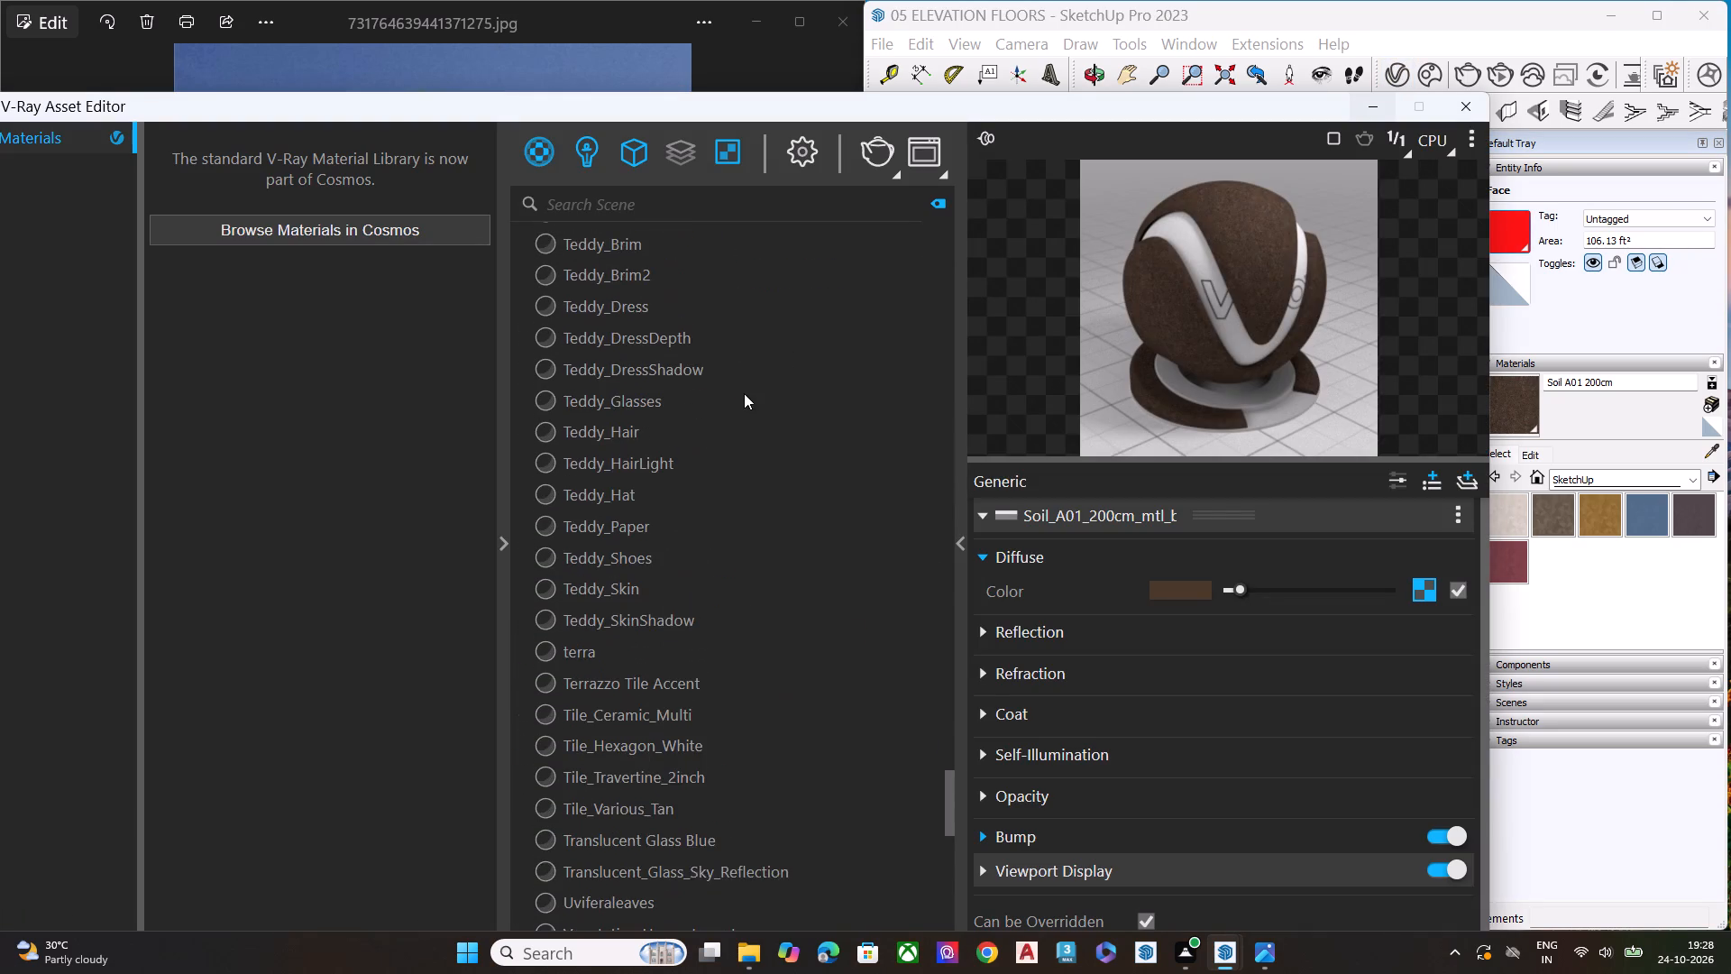
pyautogui.scroll(16, 691, 409)
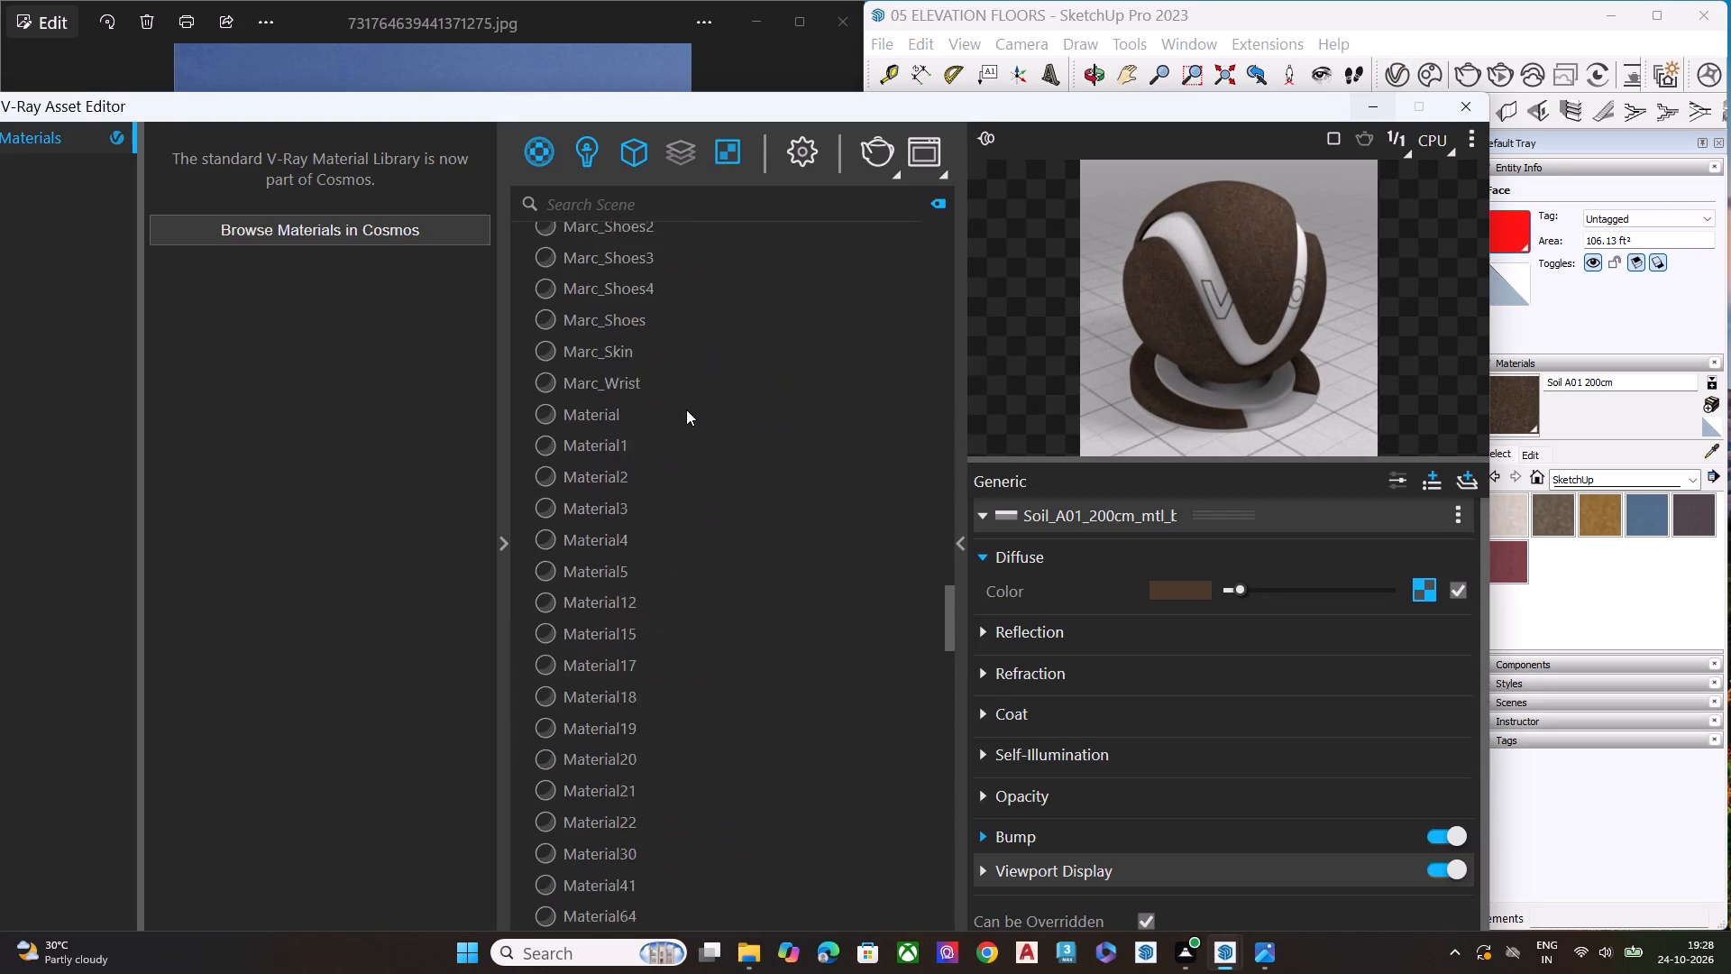
pyautogui.scroll(15, 686, 409)
pyautogui.scroll(11, 682, 408)
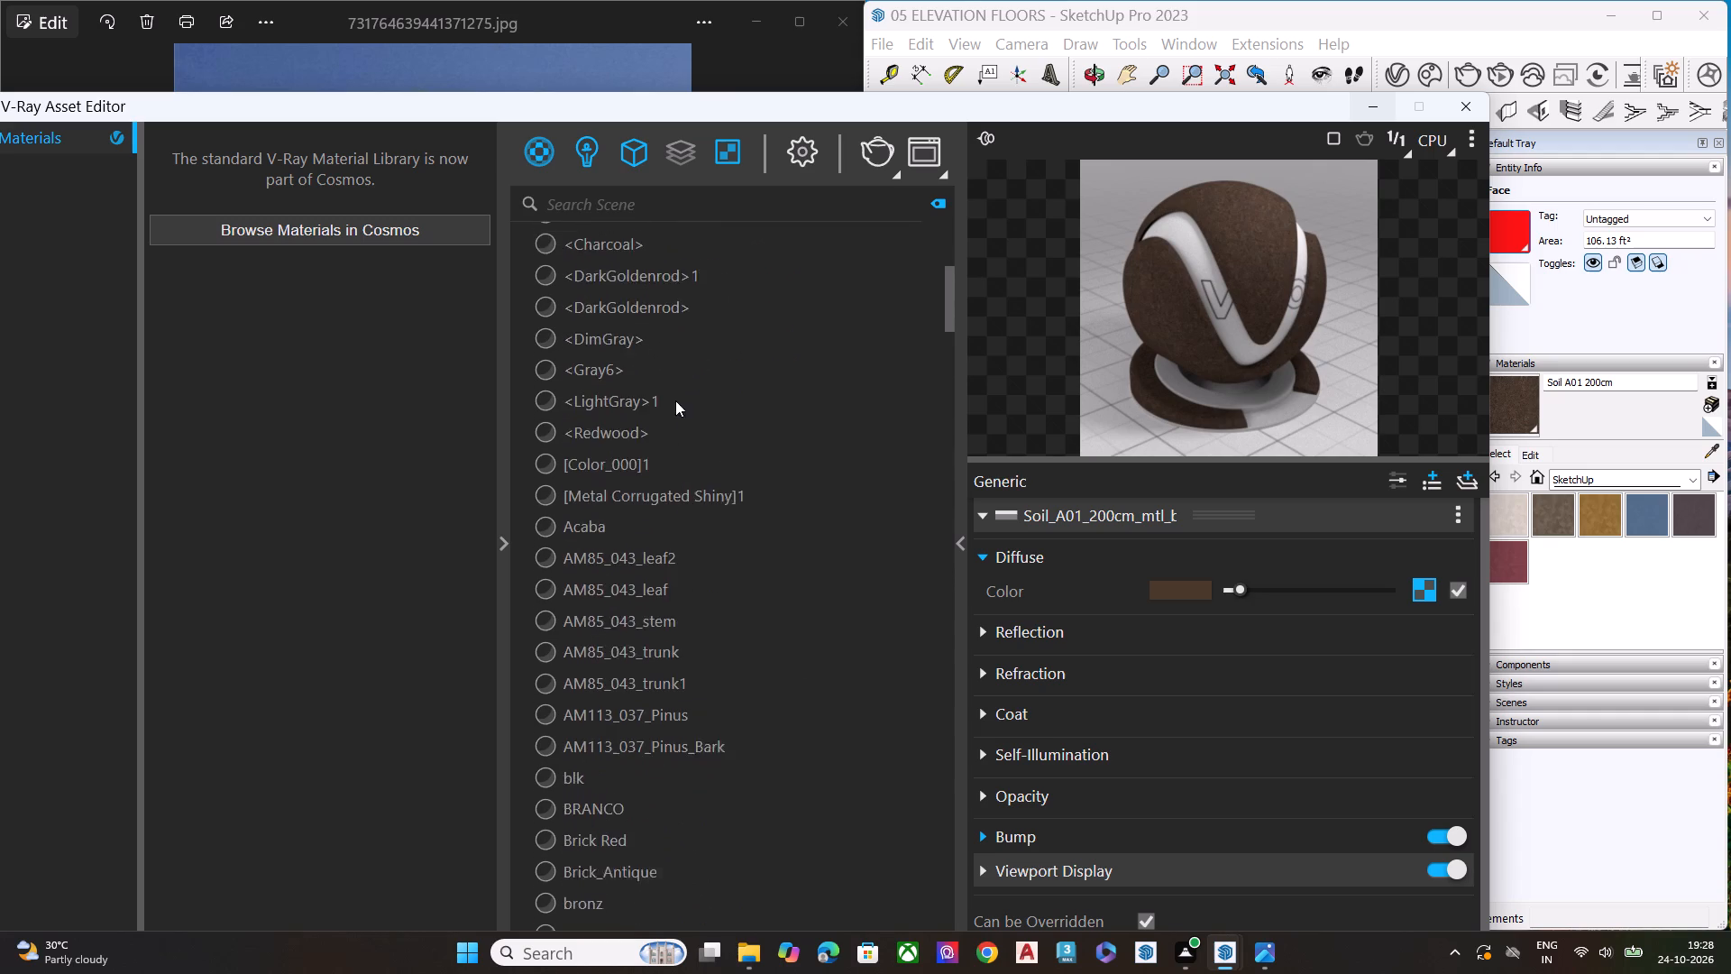
pyautogui.scroll(4, 675, 400)
pyautogui.scroll(-1, 675, 400)
pyautogui.scroll(6, 675, 400)
# Preview the materials from 0002_MediumVioletRed through <Brown> one by one, looking for the bands' red.
pyautogui.click(644, 360)
pyautogui.click(634, 378)
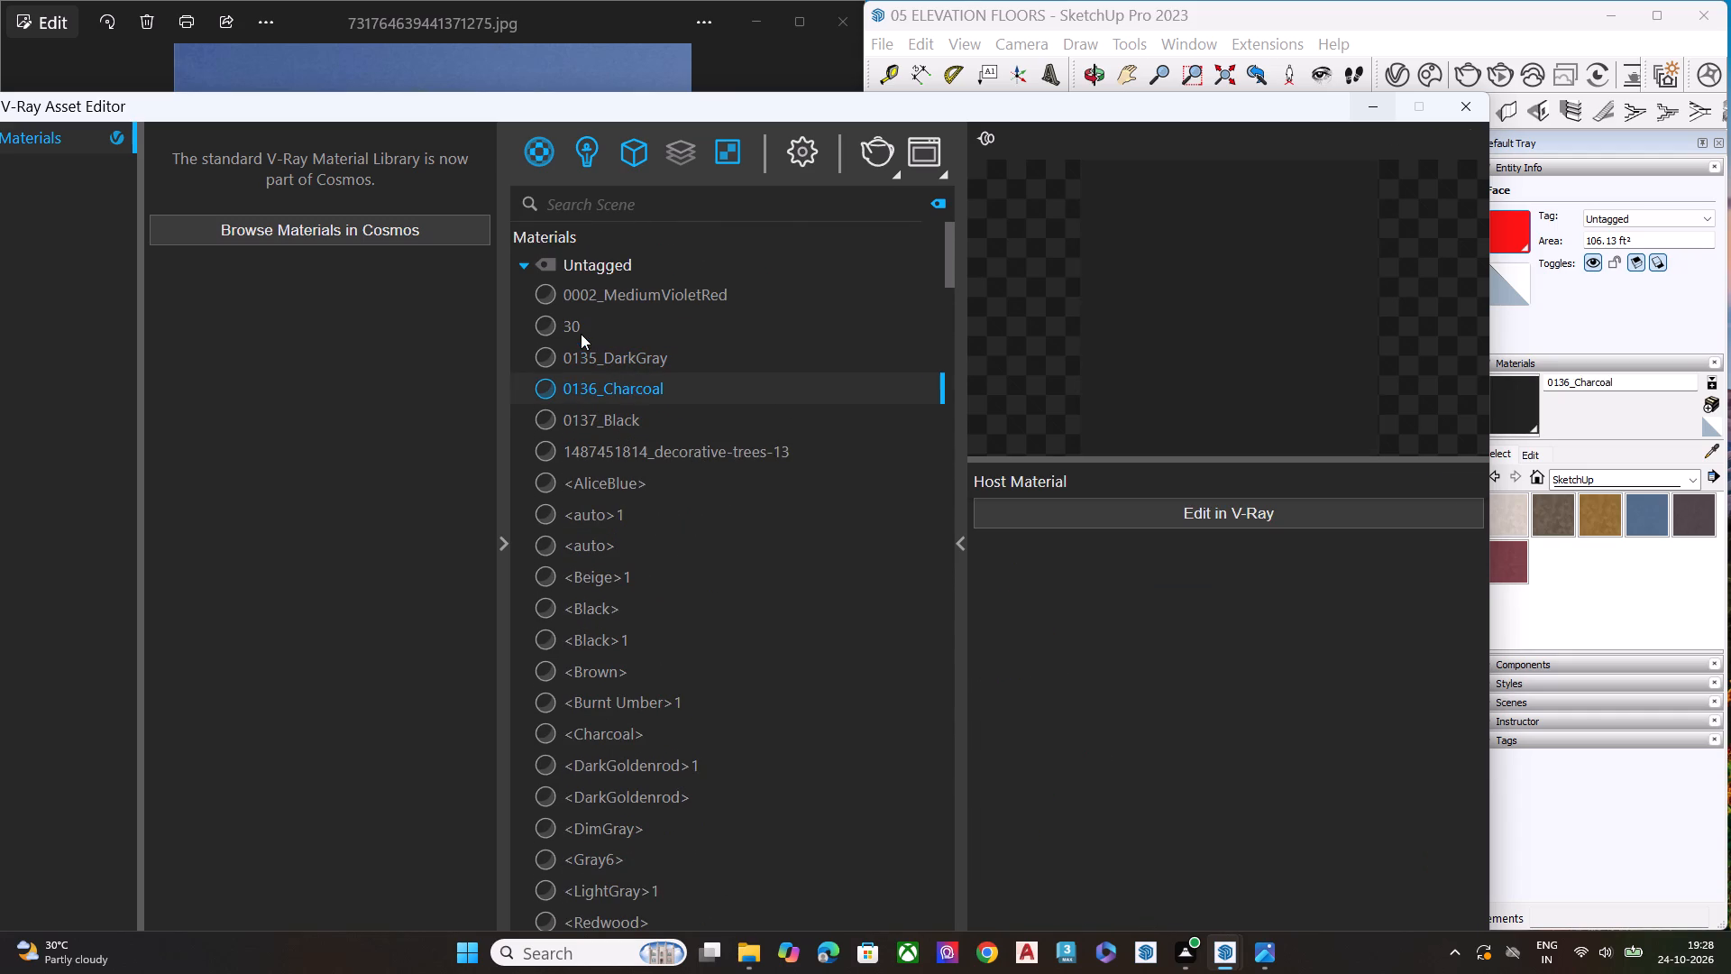
pyautogui.click(581, 334)
pyautogui.click(619, 307)
pyautogui.click(618, 388)
pyautogui.click(609, 419)
pyautogui.click(613, 444)
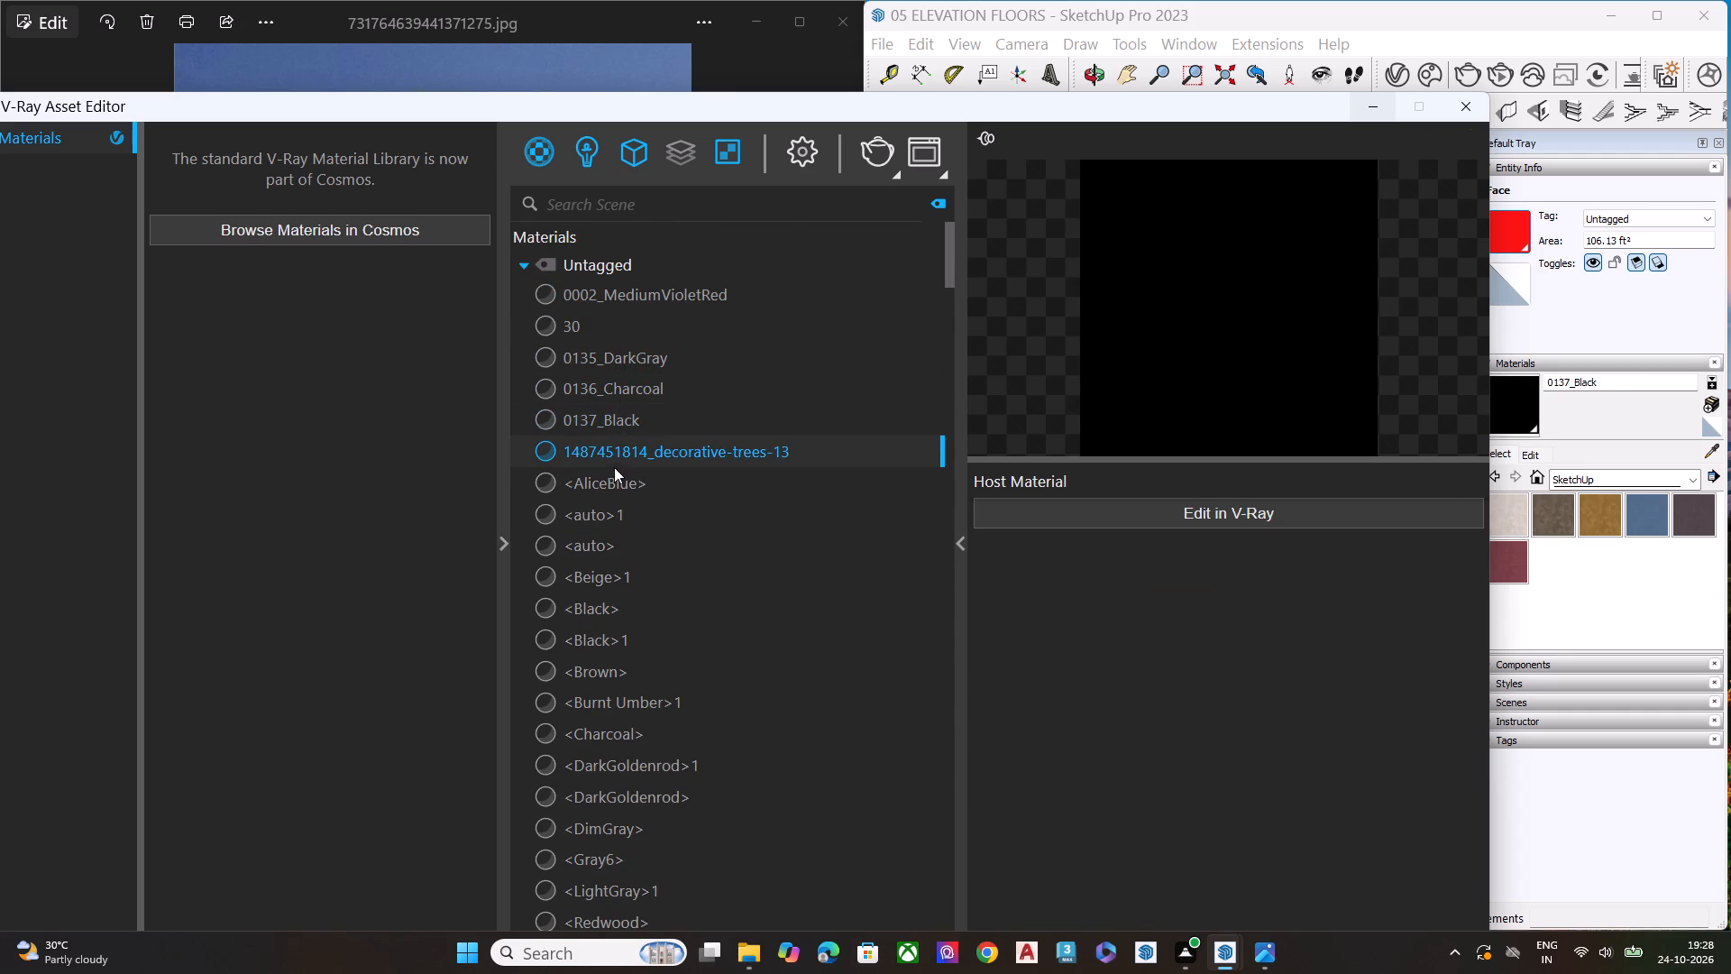
pyautogui.click(613, 476)
pyautogui.click(607, 511)
pyautogui.click(606, 545)
pyautogui.scroll(-1, 618, 425)
pyautogui.click(616, 447)
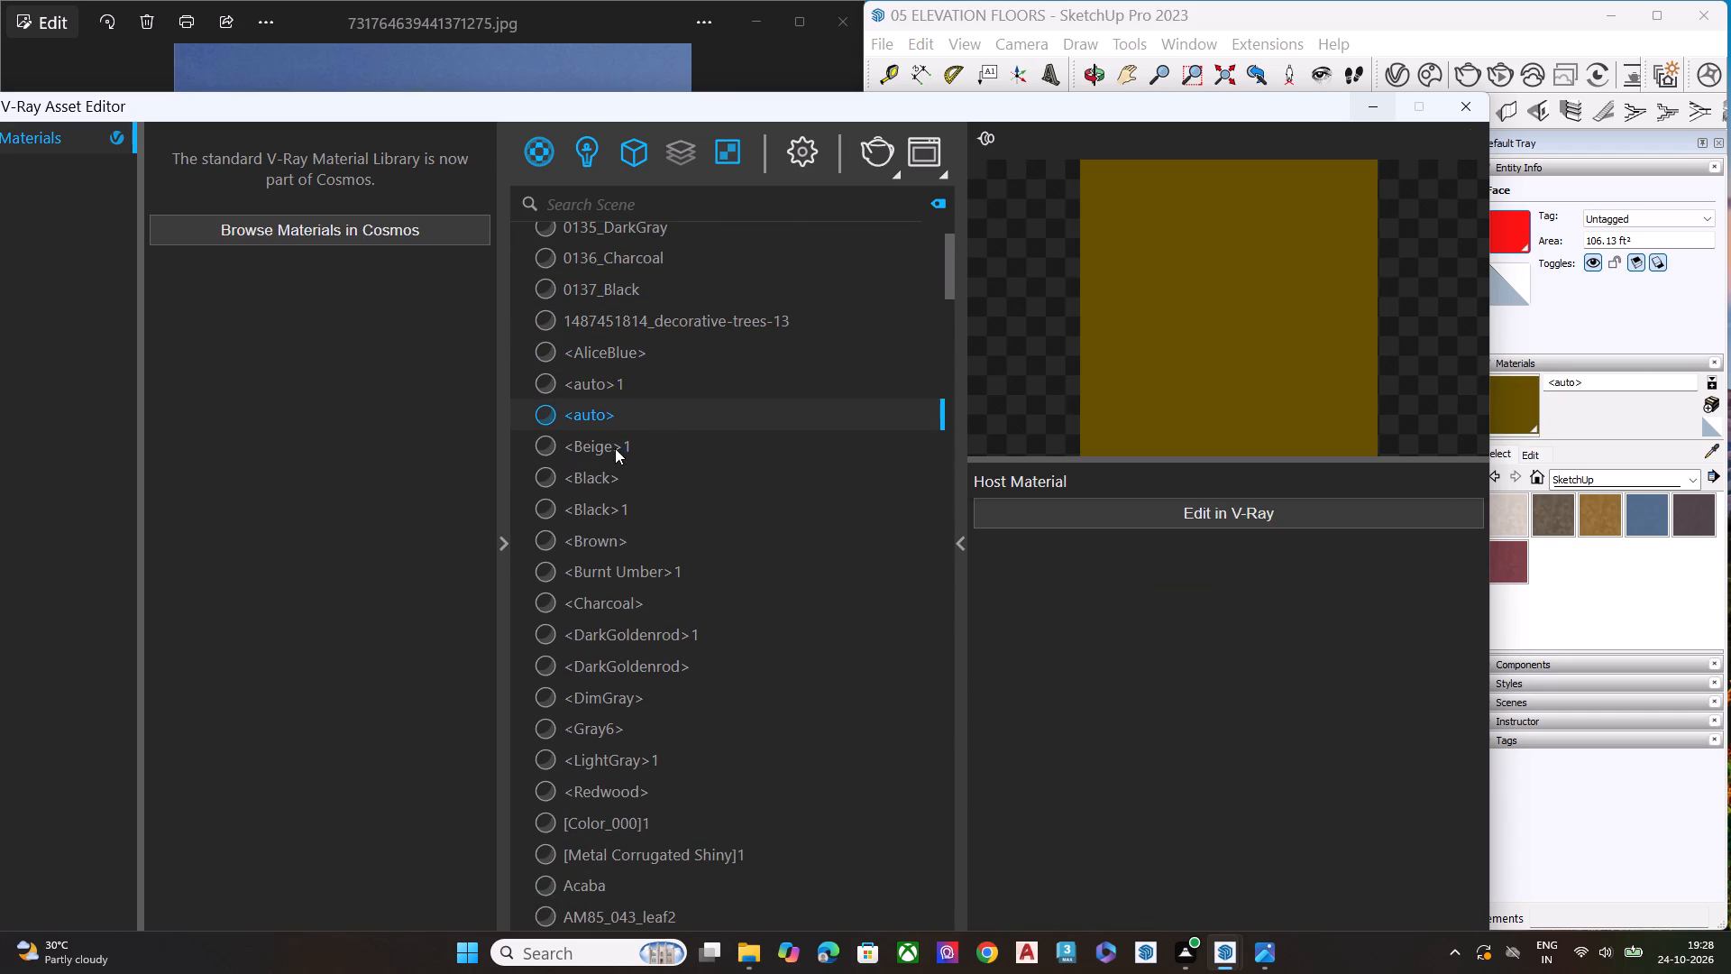
pyautogui.click(613, 478)
pyautogui.click(611, 500)
pyautogui.click(612, 535)
# Preview the materials from <Burnt Umber>1 through [Color_000]1, rechecking <Redwood>, to find the bands' red.
pyautogui.scroll(-2, 622, 474)
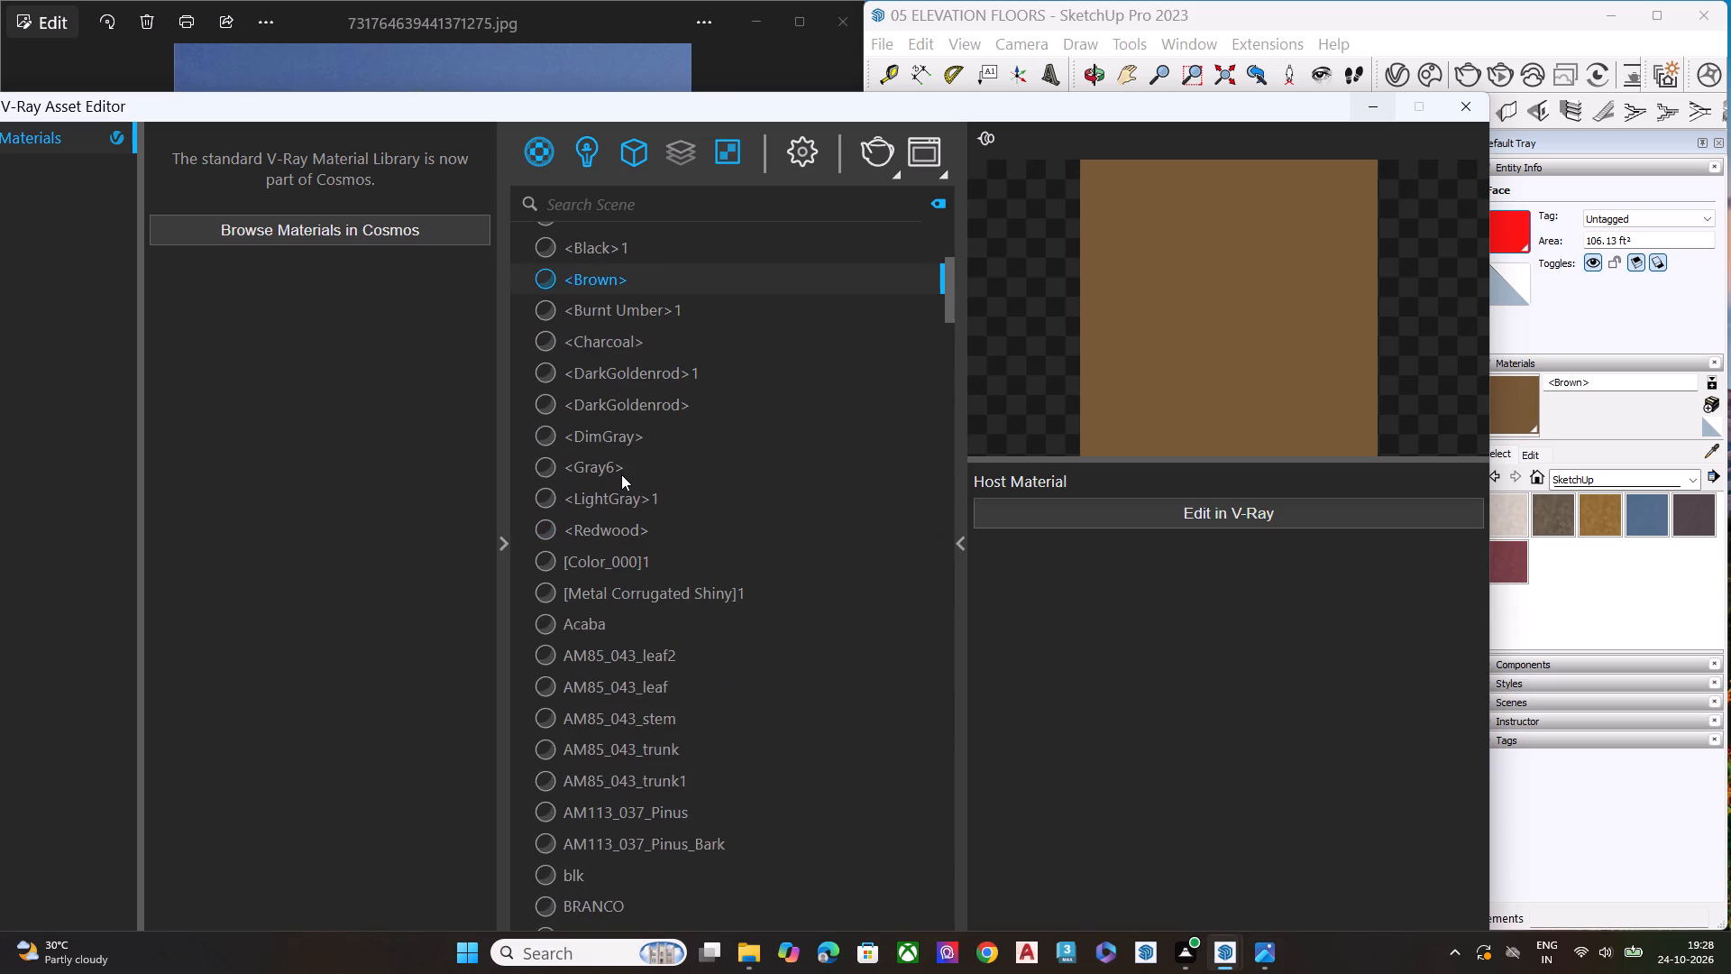
pyautogui.click(650, 314)
pyautogui.click(646, 344)
pyautogui.click(633, 381)
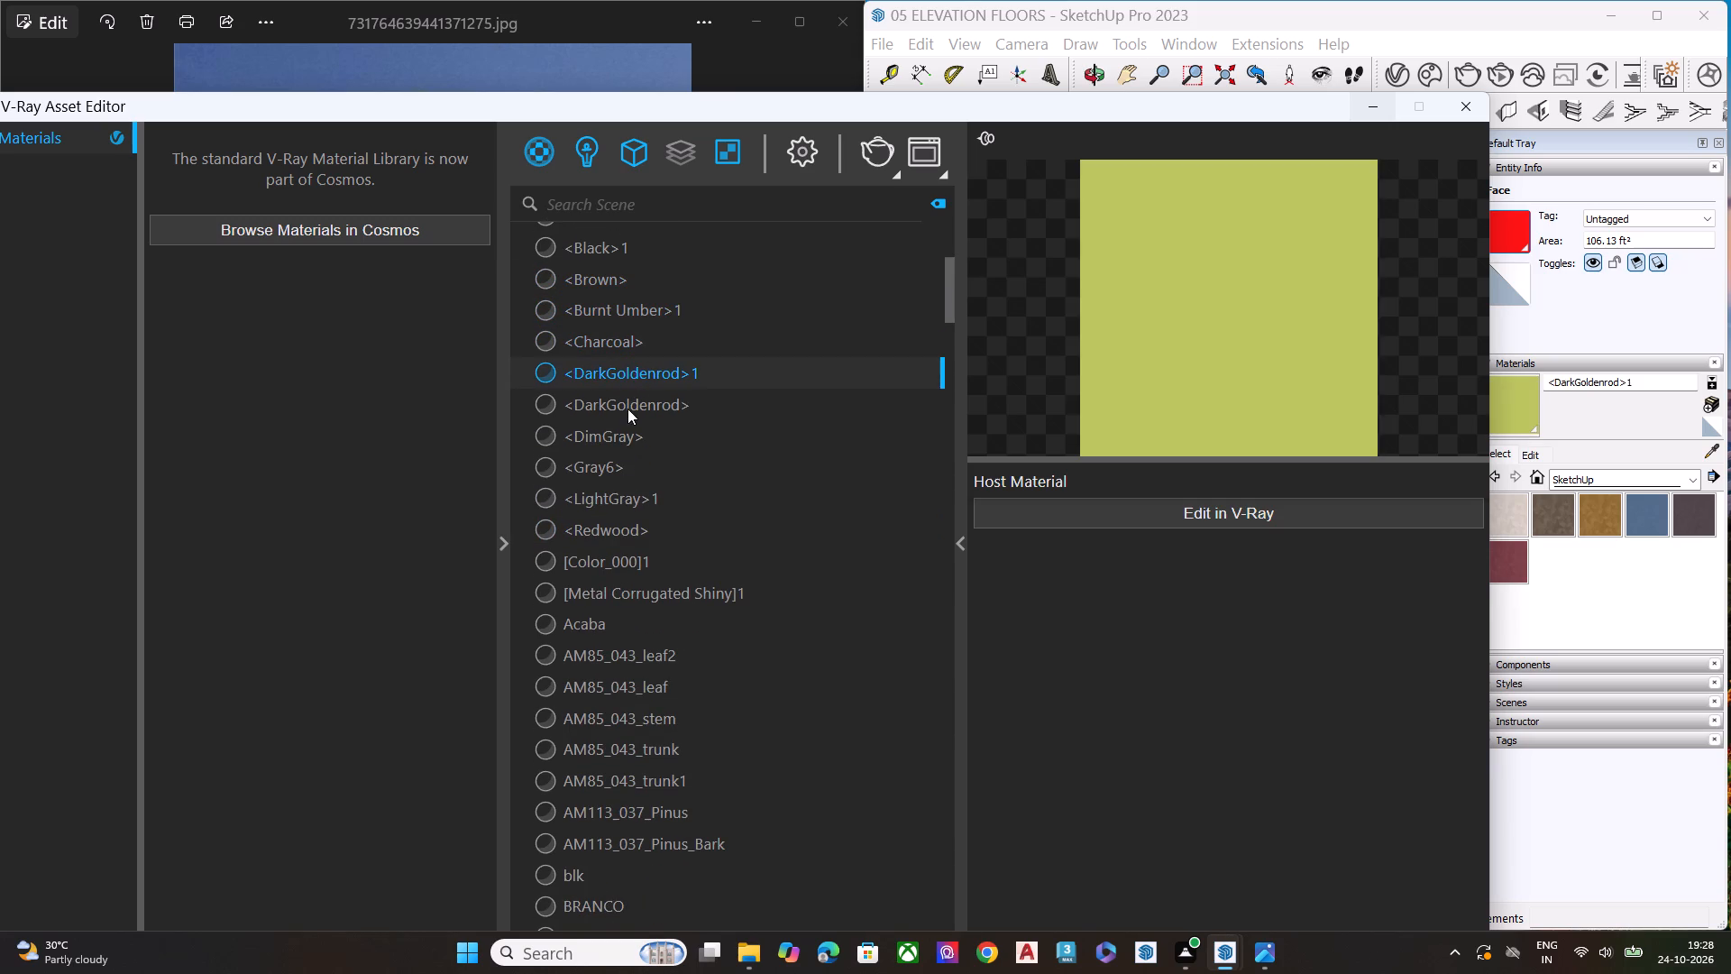
pyautogui.click(627, 409)
pyautogui.click(604, 450)
pyautogui.click(610, 483)
pyautogui.click(606, 480)
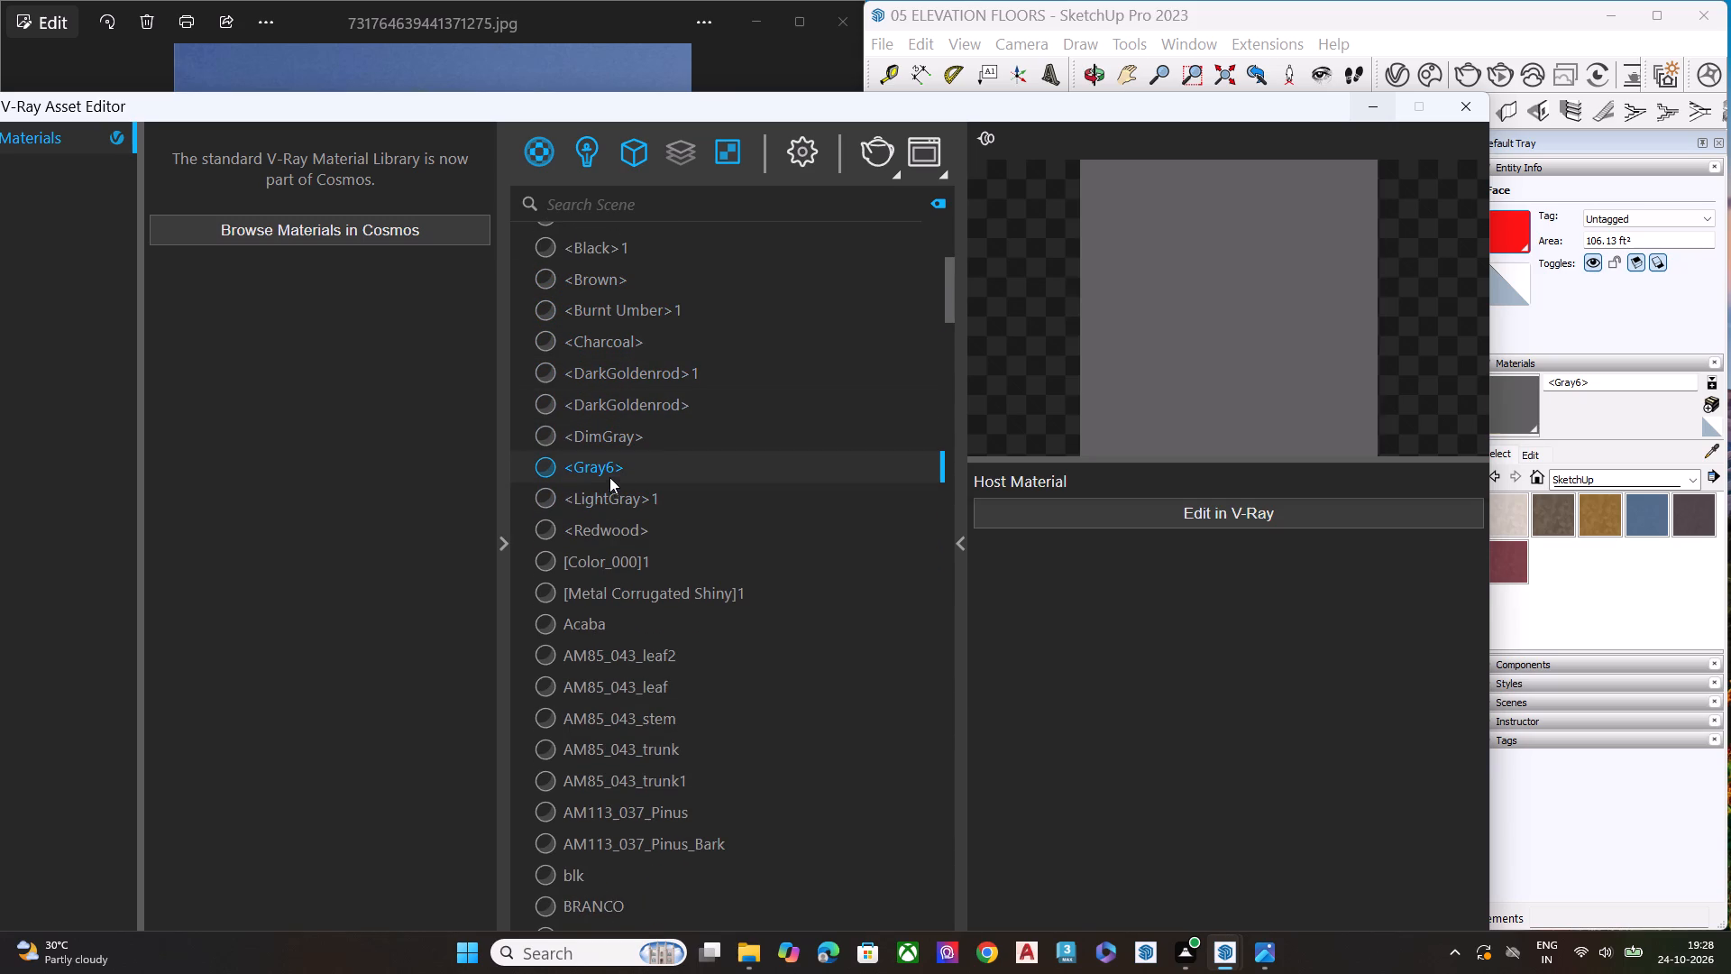
pyautogui.click(620, 501)
pyautogui.click(620, 528)
pyautogui.click(627, 562)
pyautogui.click(628, 526)
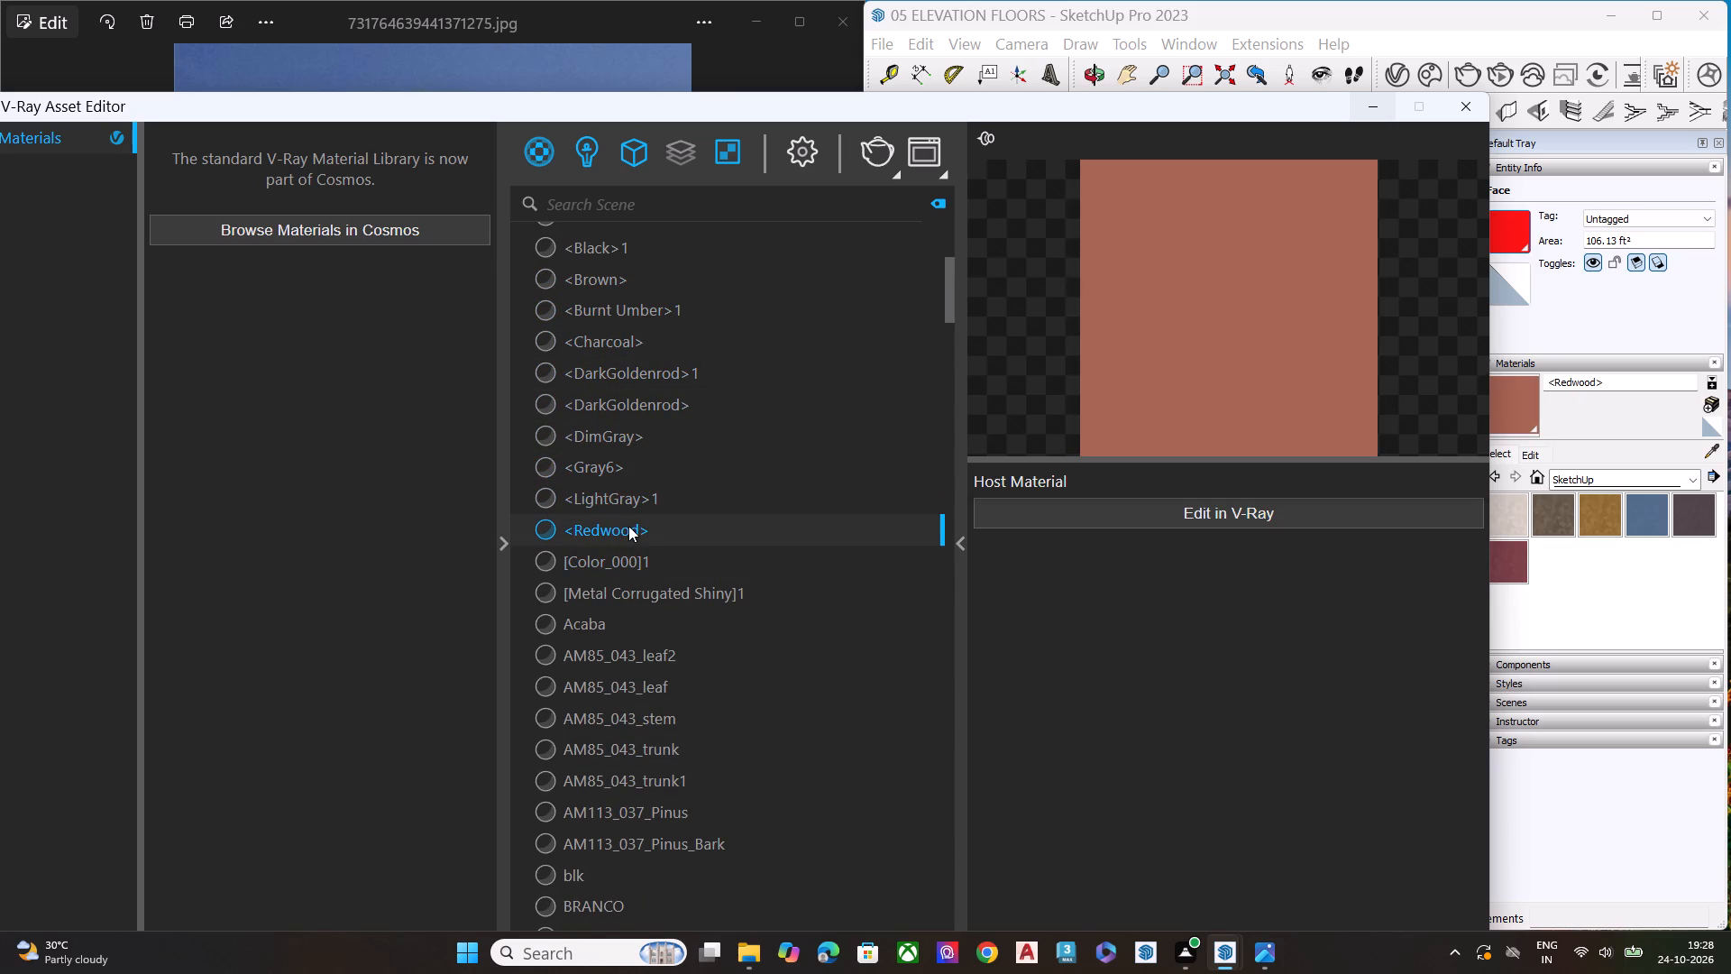
# Preview the materials from [Color_000]1 through AM113_037_Pinus_Bark, checking each against the red of the bands.
pyautogui.scroll(-1, 629, 522)
pyautogui.click(638, 442)
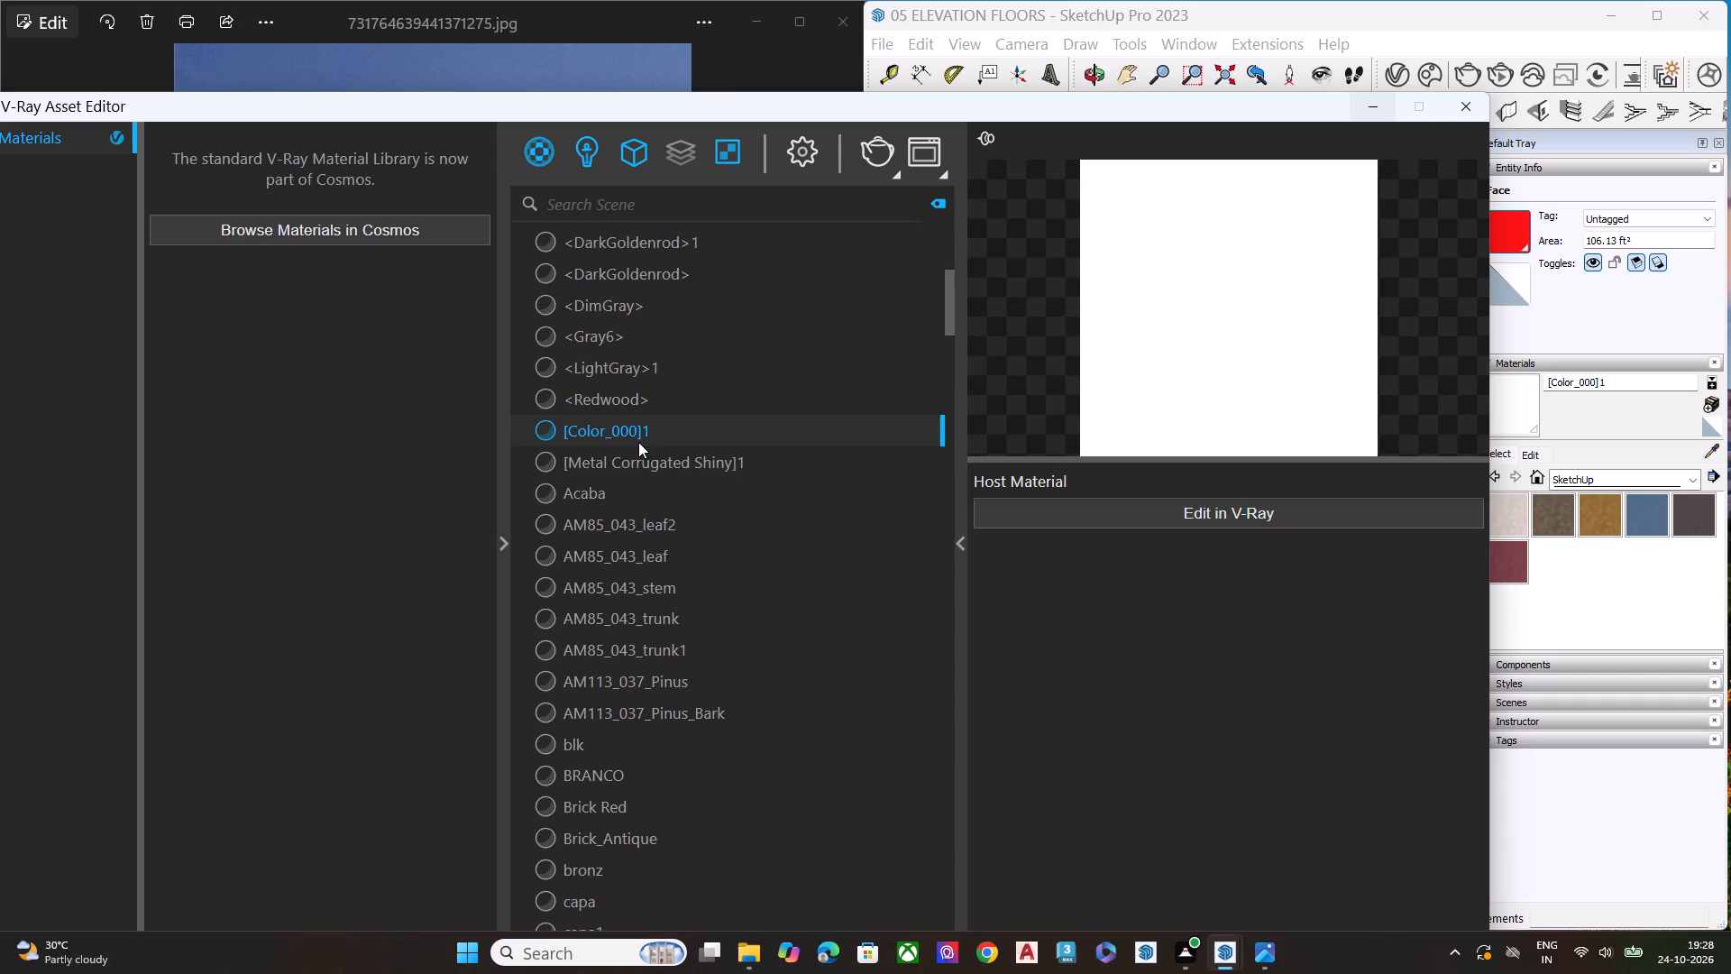
pyautogui.click(651, 464)
pyautogui.click(598, 495)
pyautogui.click(616, 527)
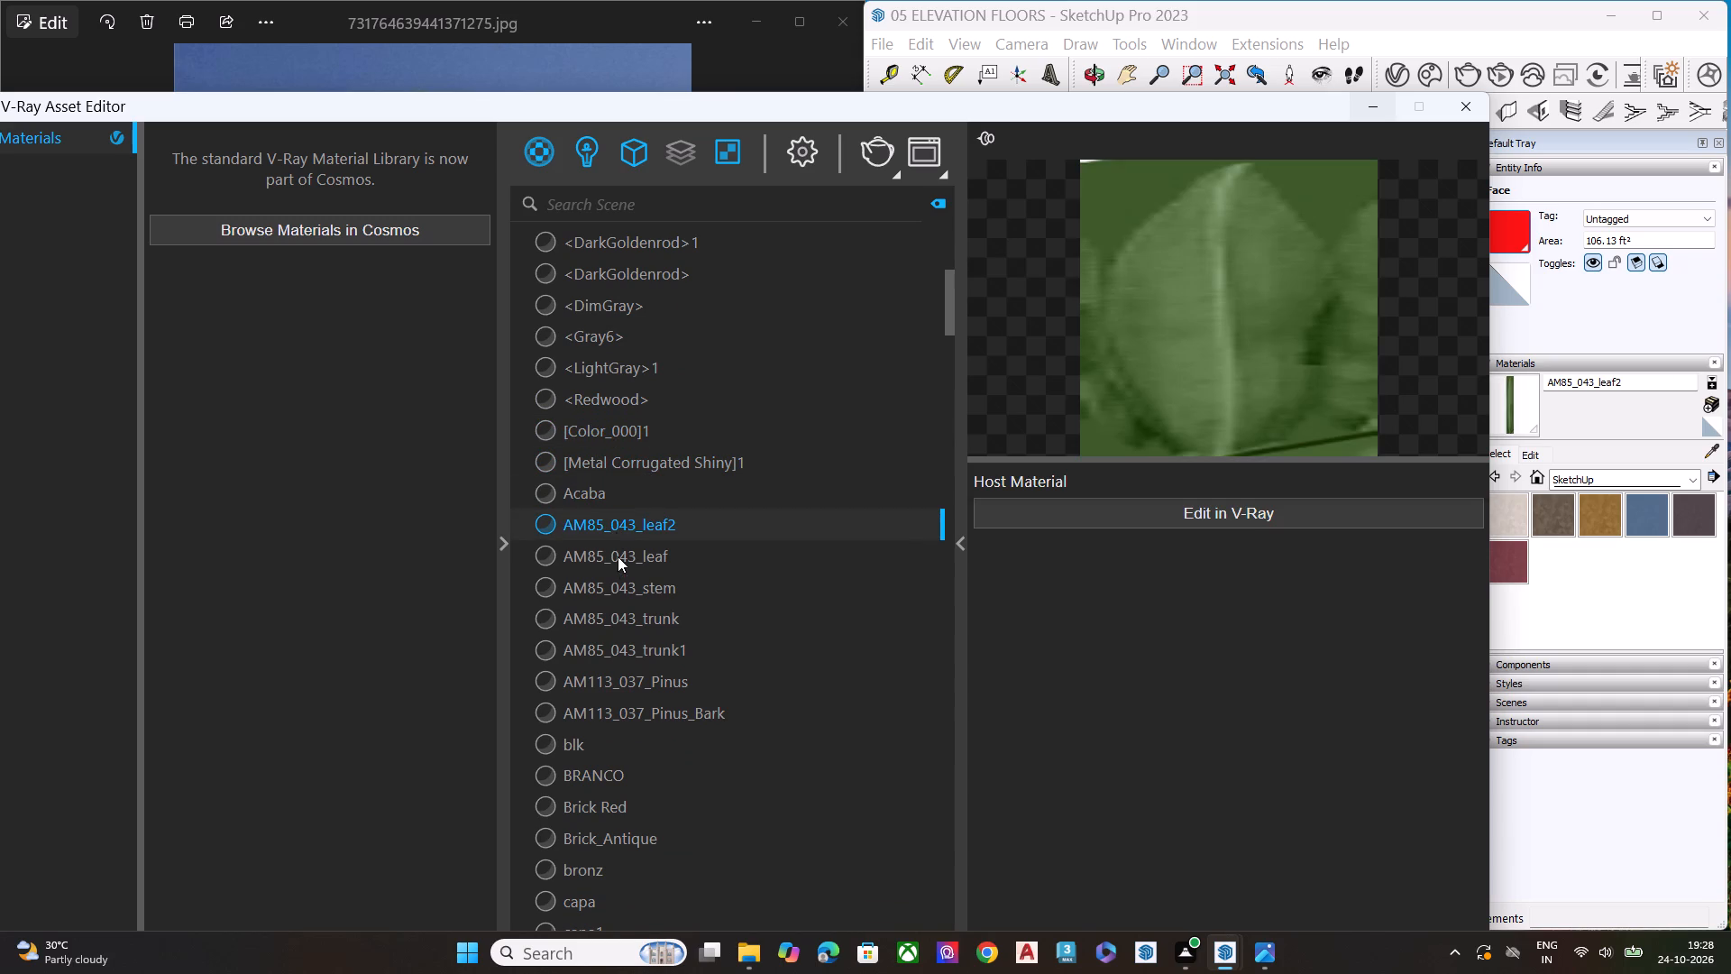
pyautogui.click(619, 565)
pyautogui.click(624, 598)
pyautogui.click(624, 614)
pyautogui.click(630, 639)
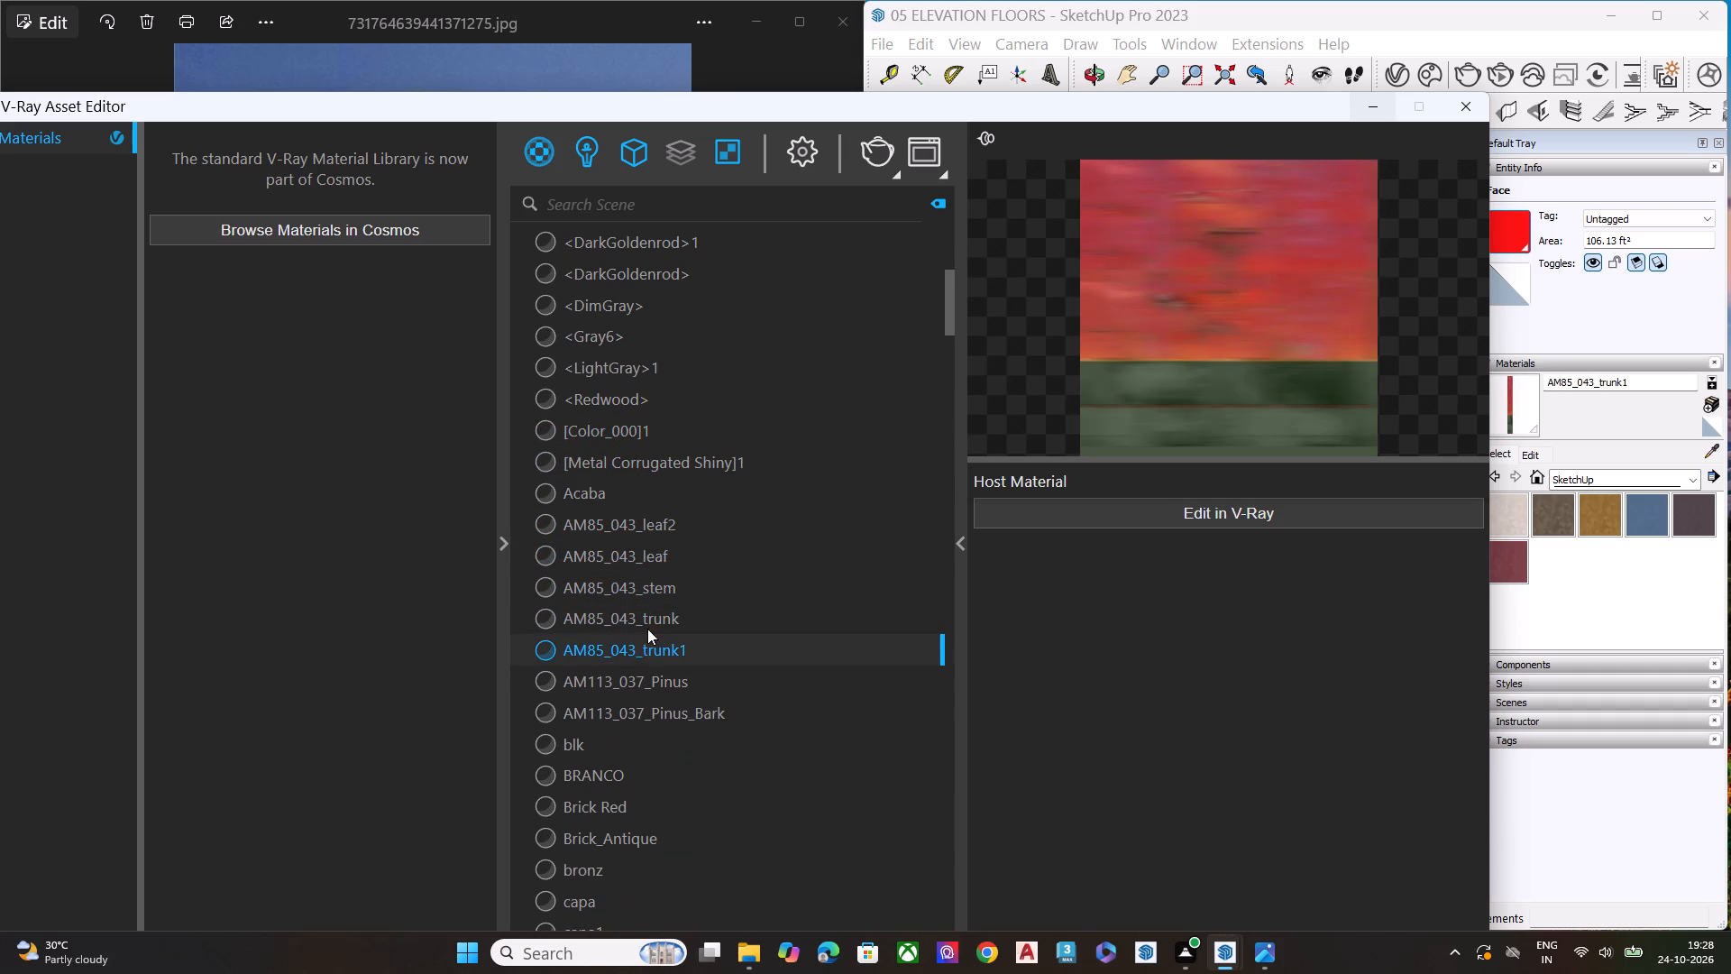
pyautogui.scroll(-2, 673, 555)
pyautogui.click(688, 421)
pyautogui.click(701, 452)
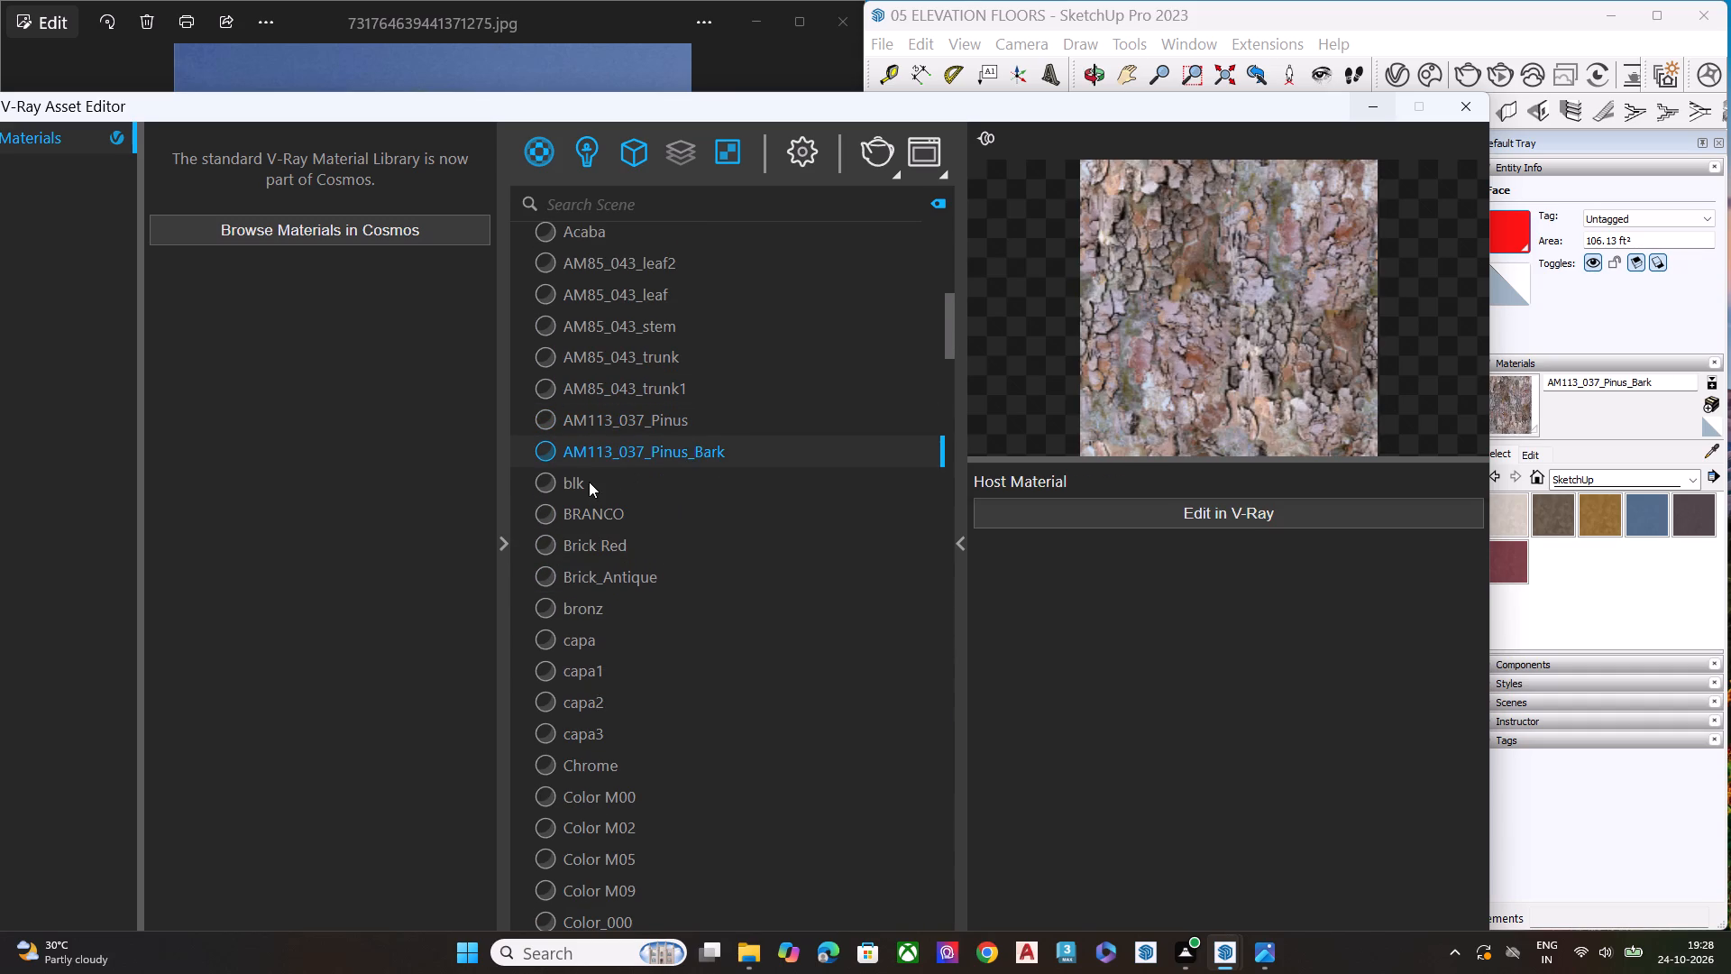
# Preview the materials from blk through Chrome, including Brick Red and Brick_Antique, comparing them with the bands' red.
pyautogui.click(579, 484)
pyautogui.click(597, 510)
pyautogui.click(589, 562)
pyautogui.click(600, 543)
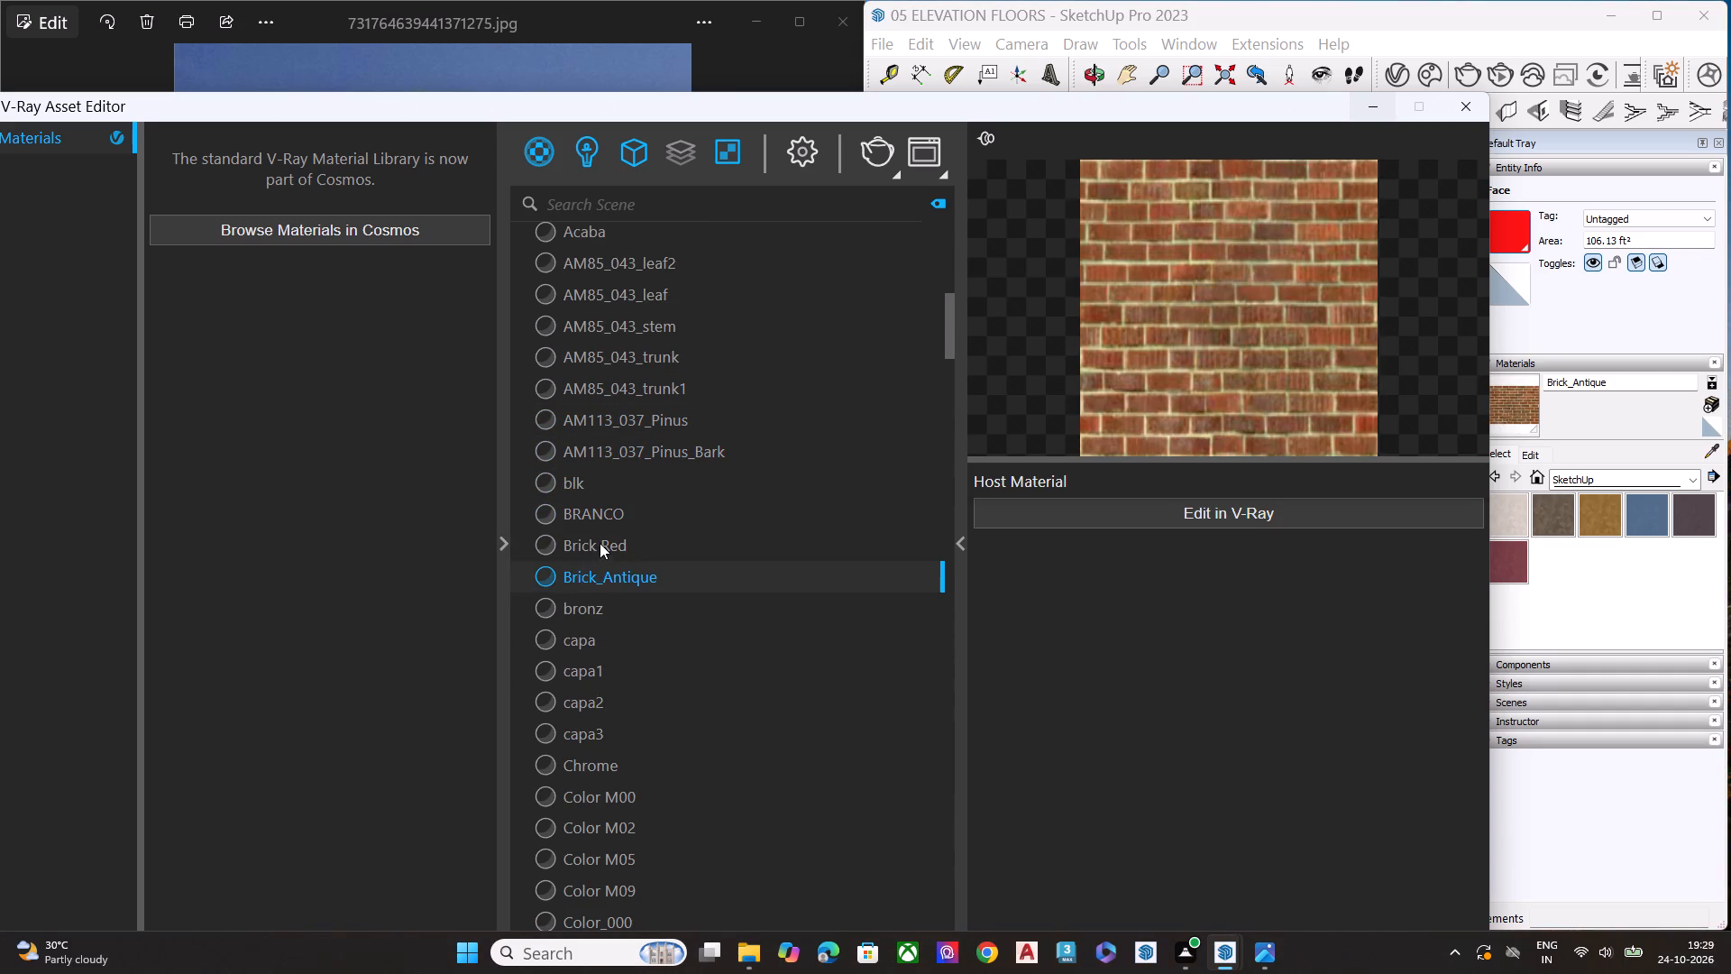
pyautogui.click(594, 579)
pyautogui.click(589, 550)
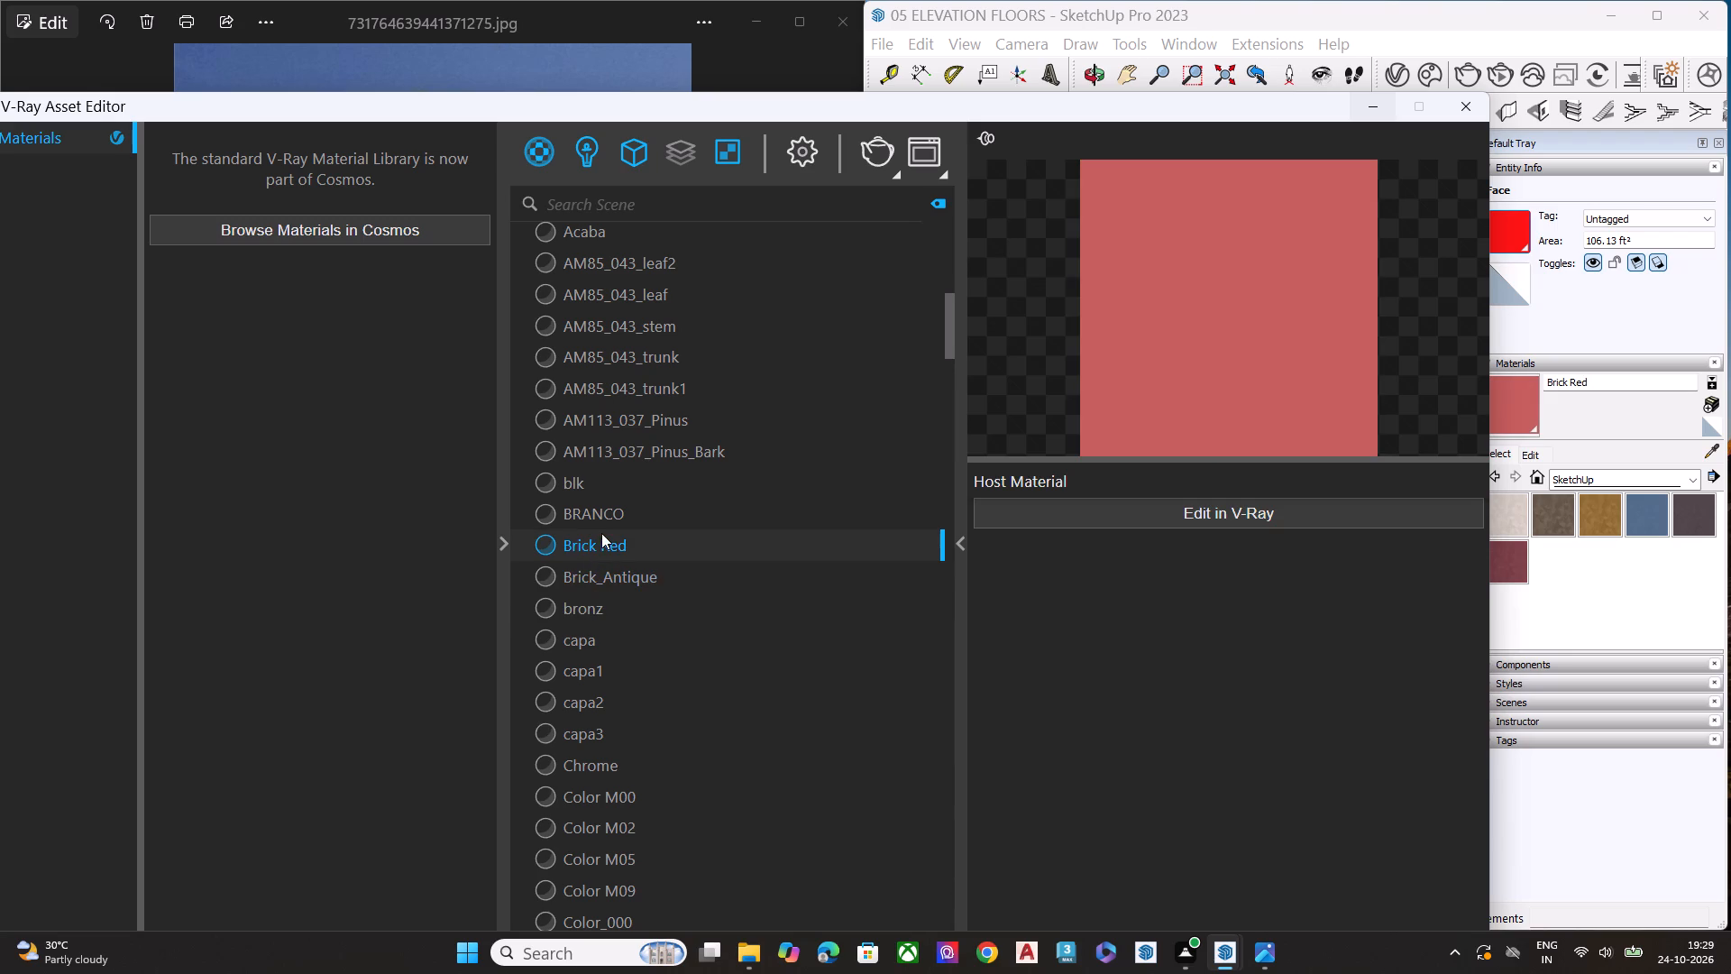
pyautogui.click(585, 591)
pyautogui.click(588, 618)
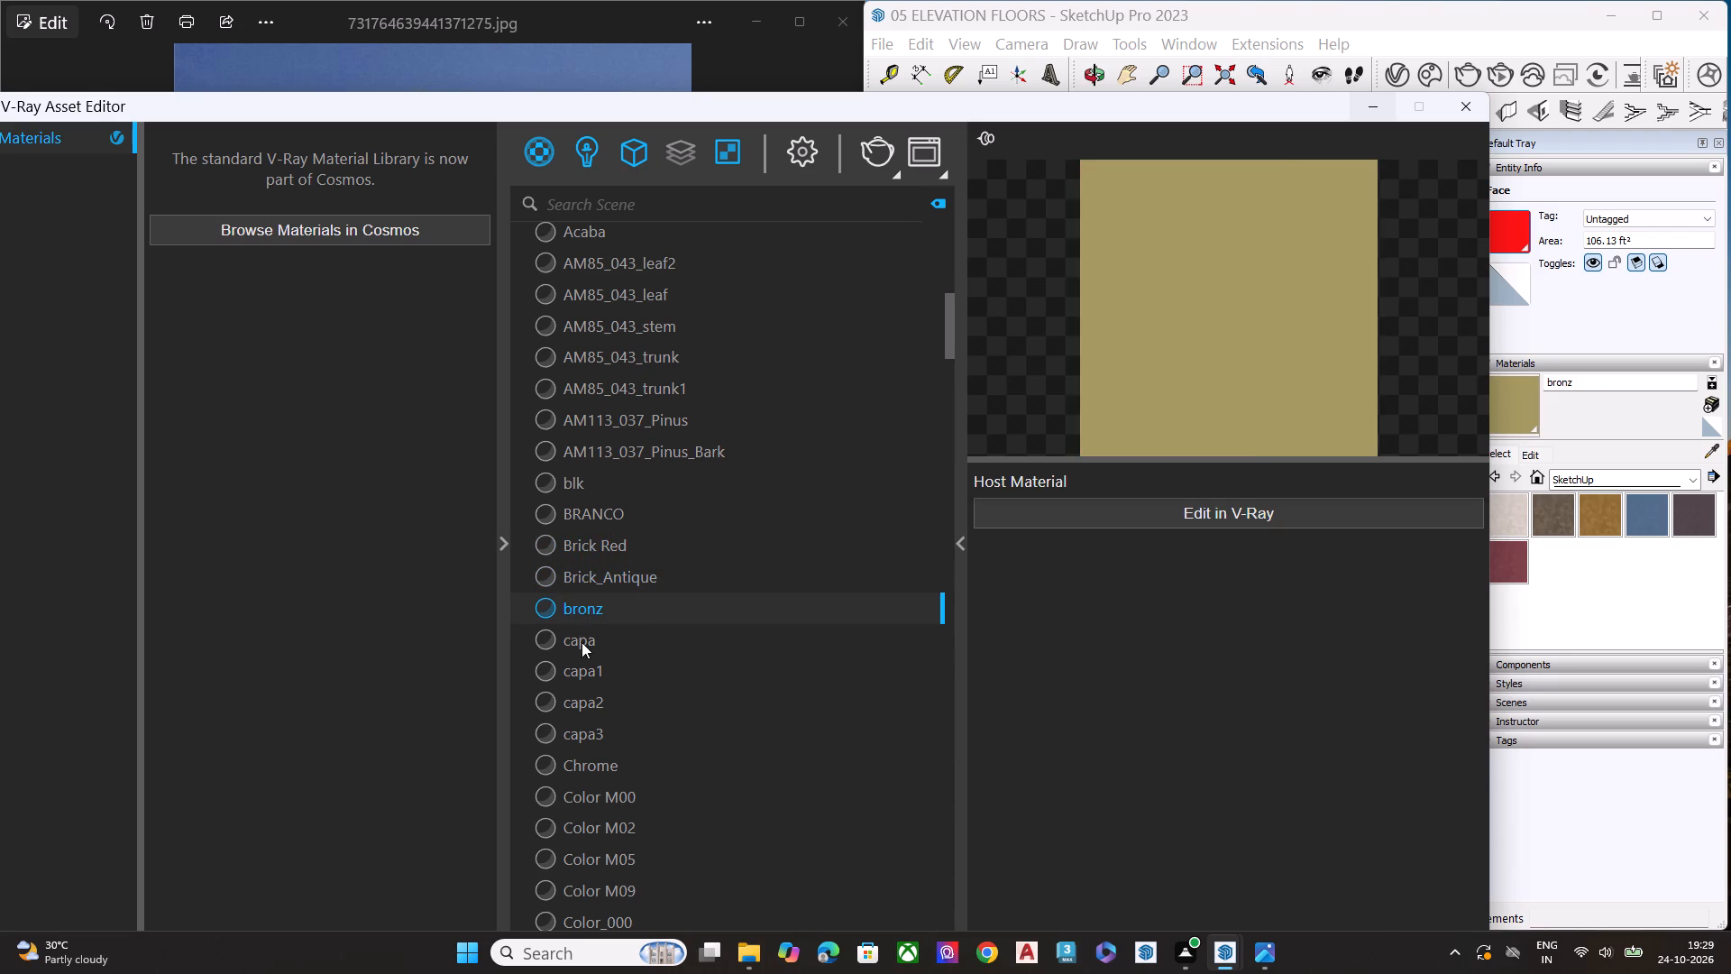
pyautogui.click(579, 646)
pyautogui.click(577, 672)
pyautogui.scroll(-1, 597, 531)
pyautogui.click(594, 571)
pyautogui.click(585, 604)
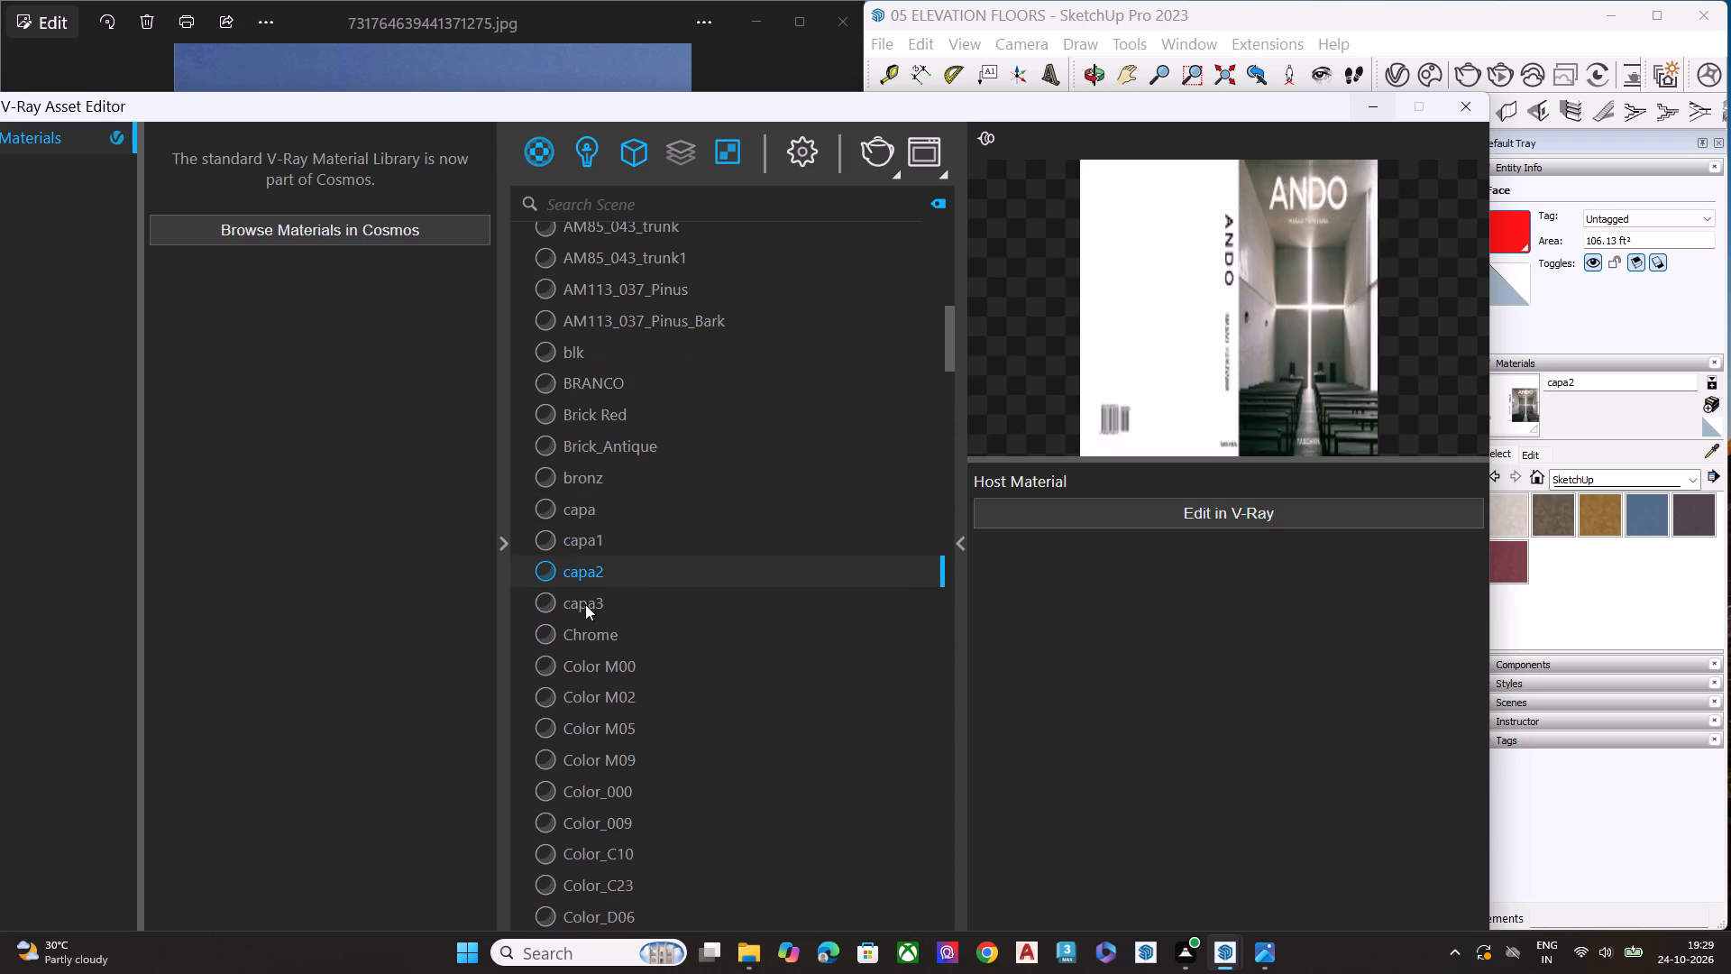
pyautogui.click(588, 640)
# Preview the plain colour materials from Color M00 through Color_C10, looking for the bands' red.
pyautogui.scroll(-4, 621, 570)
pyautogui.scroll(1, 621, 501)
pyautogui.click(646, 260)
pyautogui.click(619, 305)
pyautogui.click(609, 332)
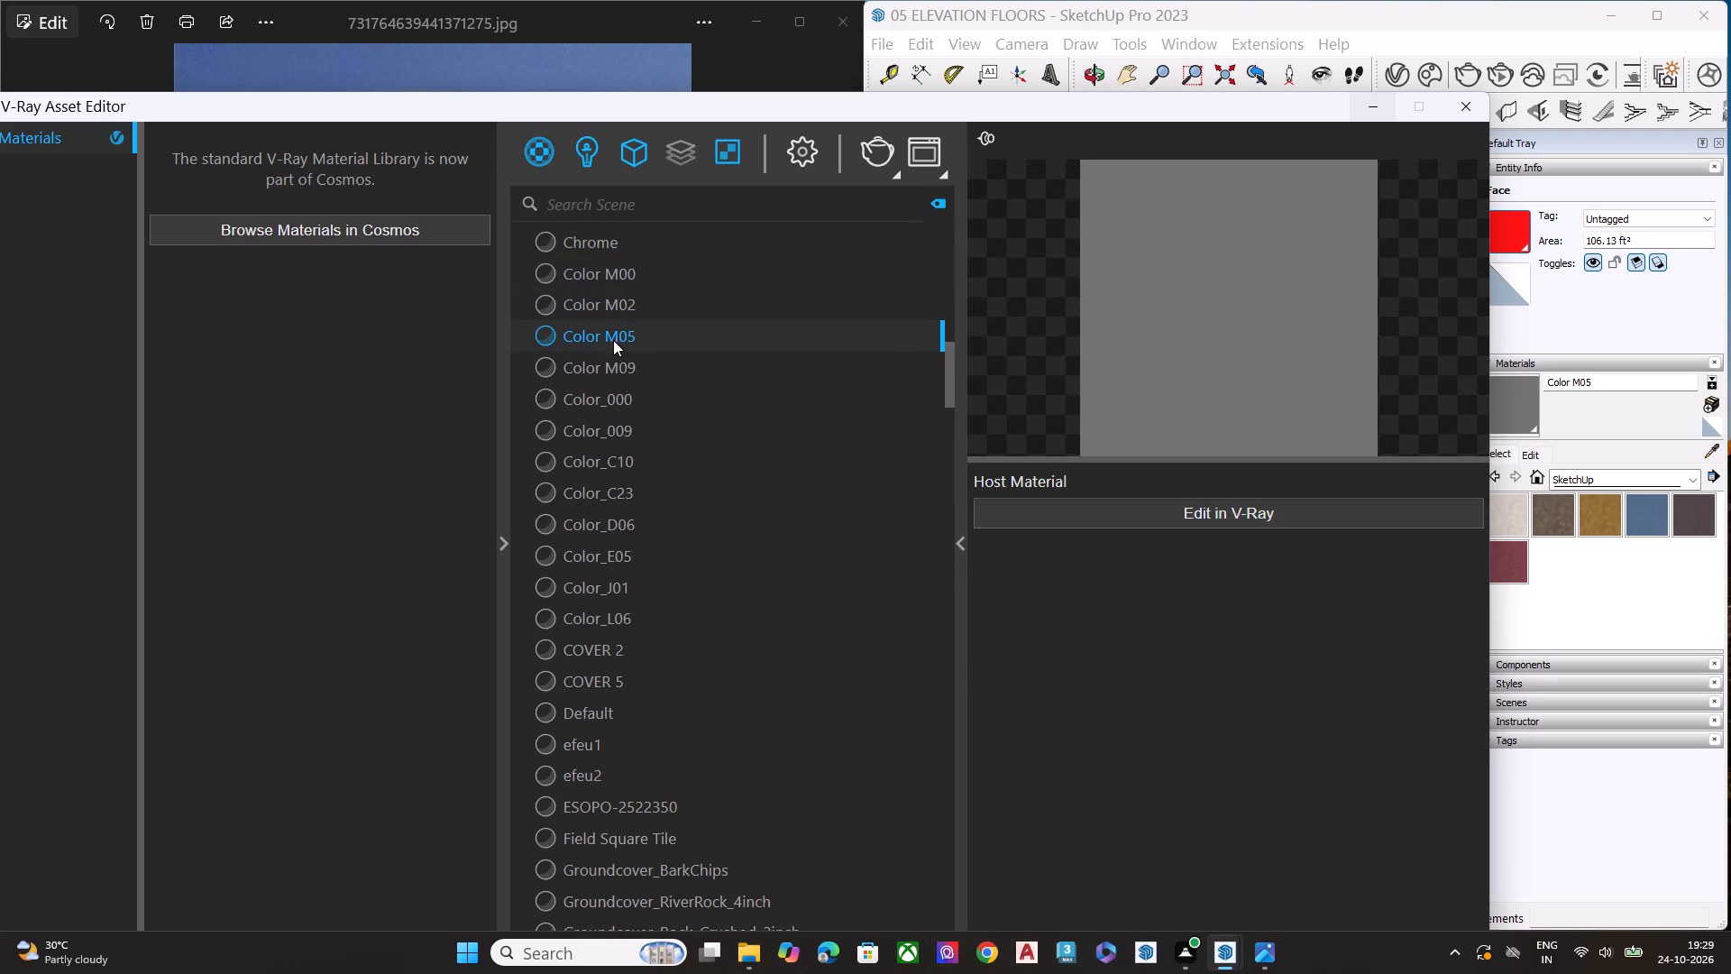
pyautogui.click(616, 371)
pyautogui.click(613, 409)
pyautogui.click(609, 435)
pyautogui.click(609, 459)
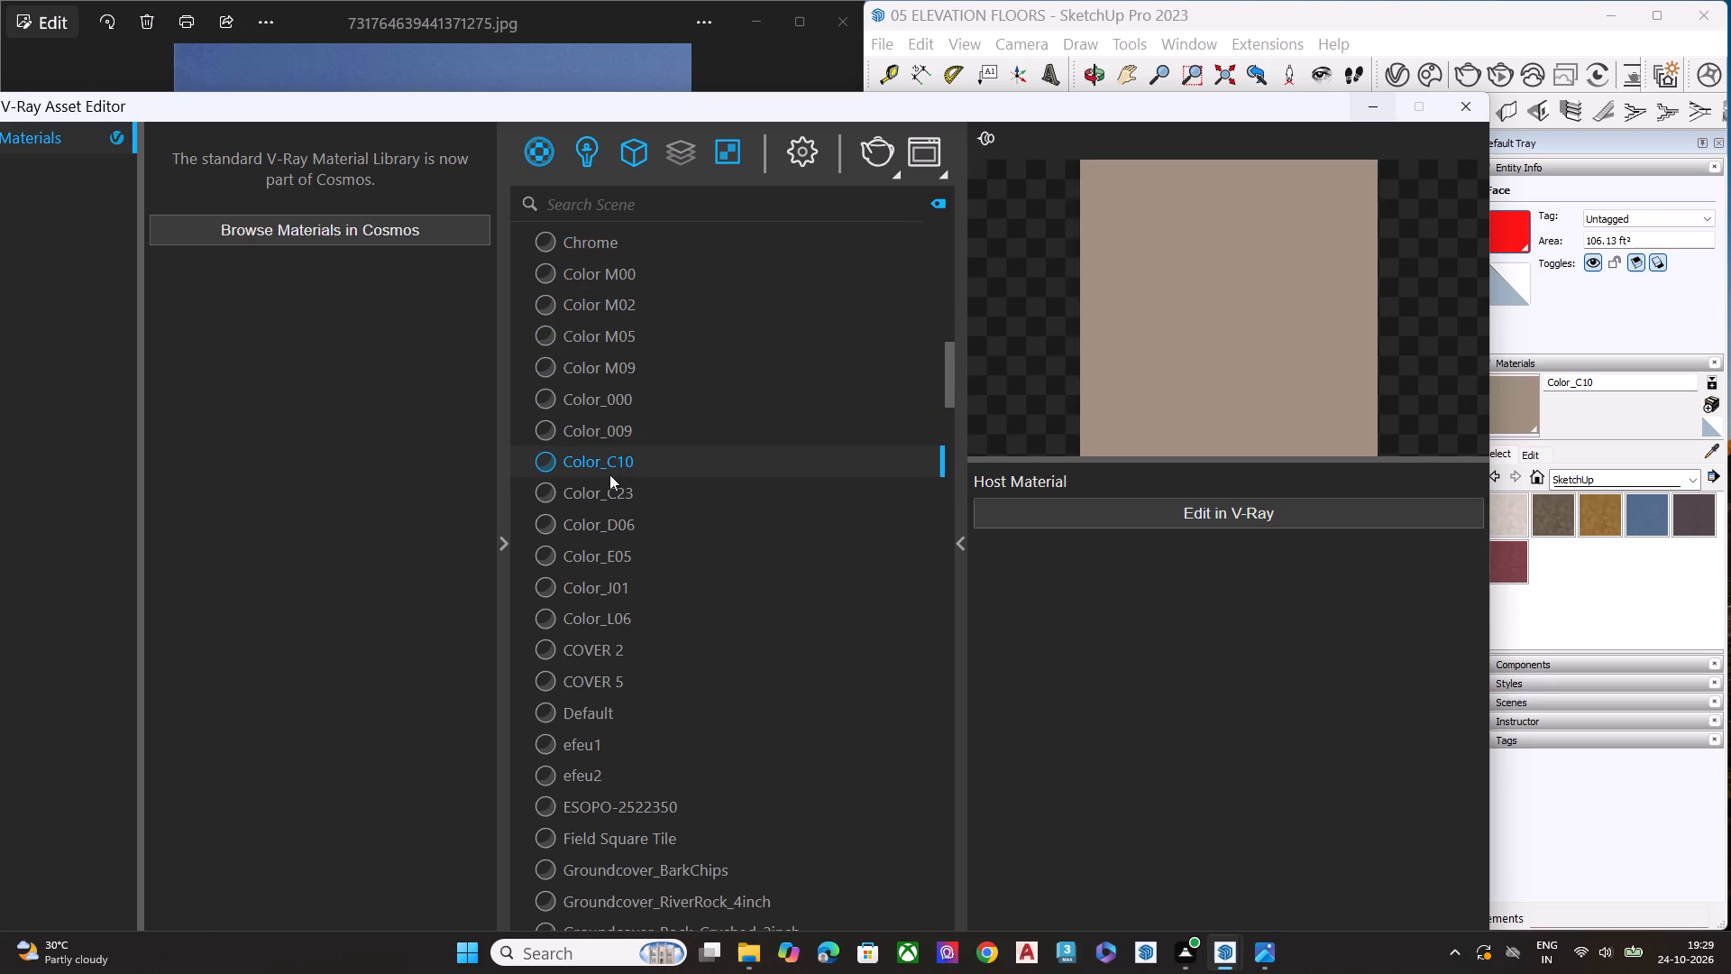
# Preview the materials from Color_C23 through Default, checking each against the red of the bands.
pyautogui.click(613, 481)
pyautogui.click(614, 528)
pyautogui.click(611, 552)
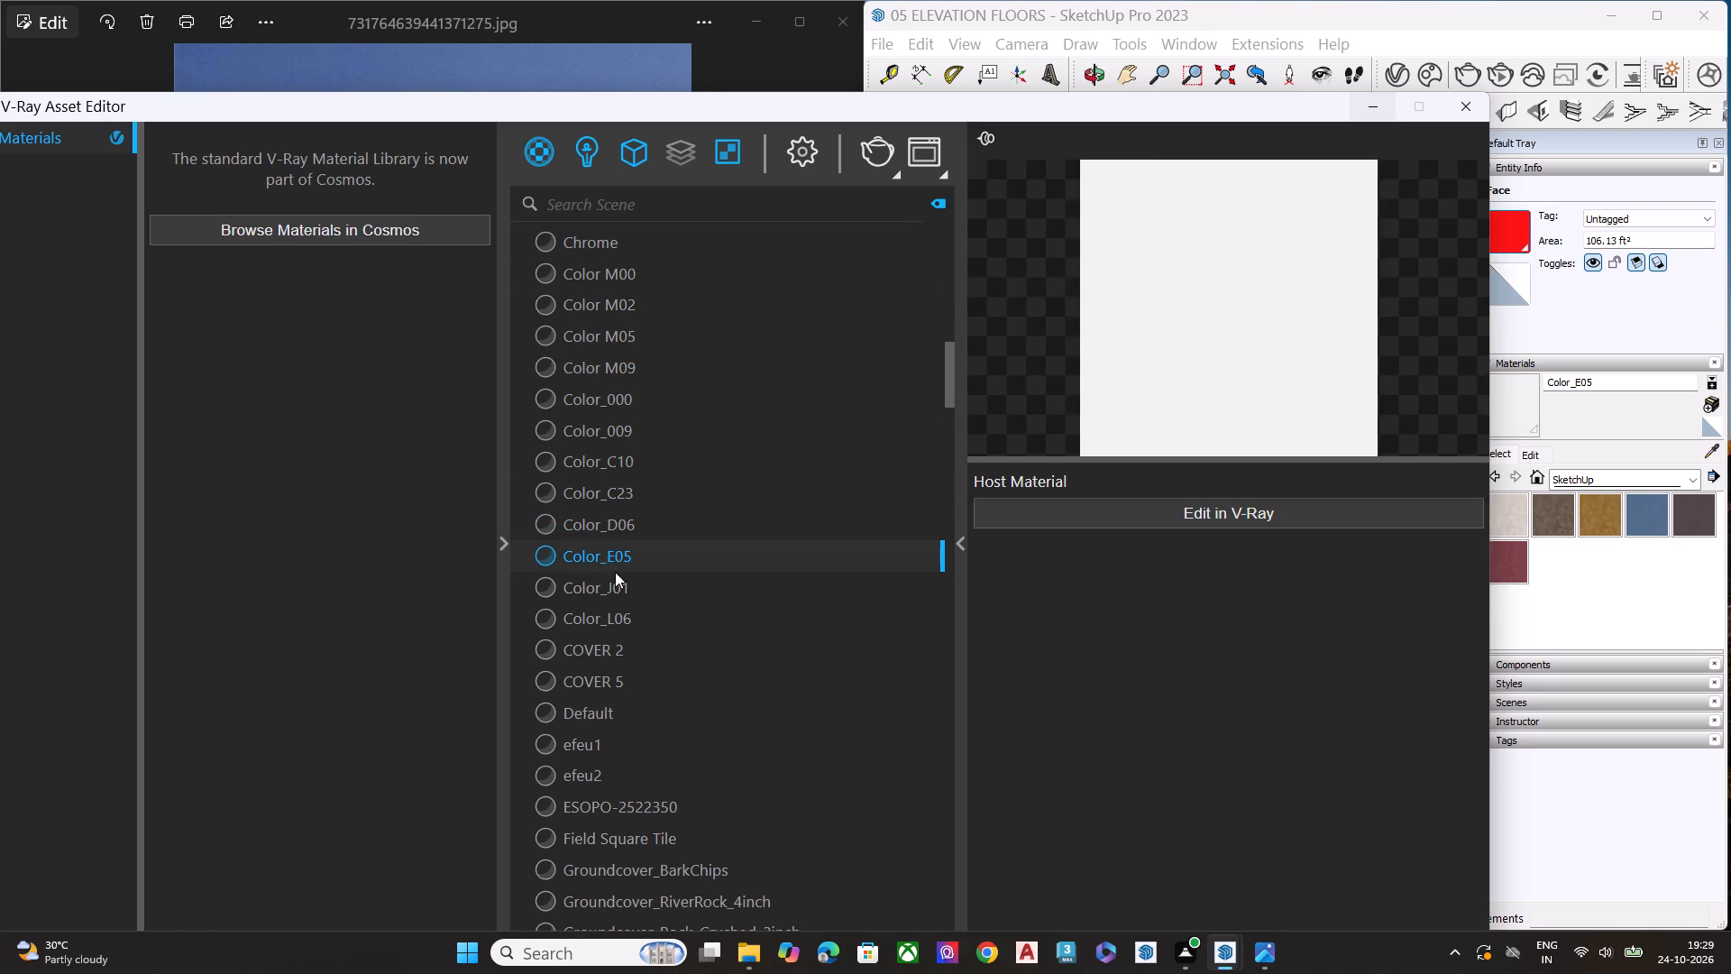
pyautogui.click(621, 590)
pyautogui.click(620, 614)
pyautogui.click(611, 643)
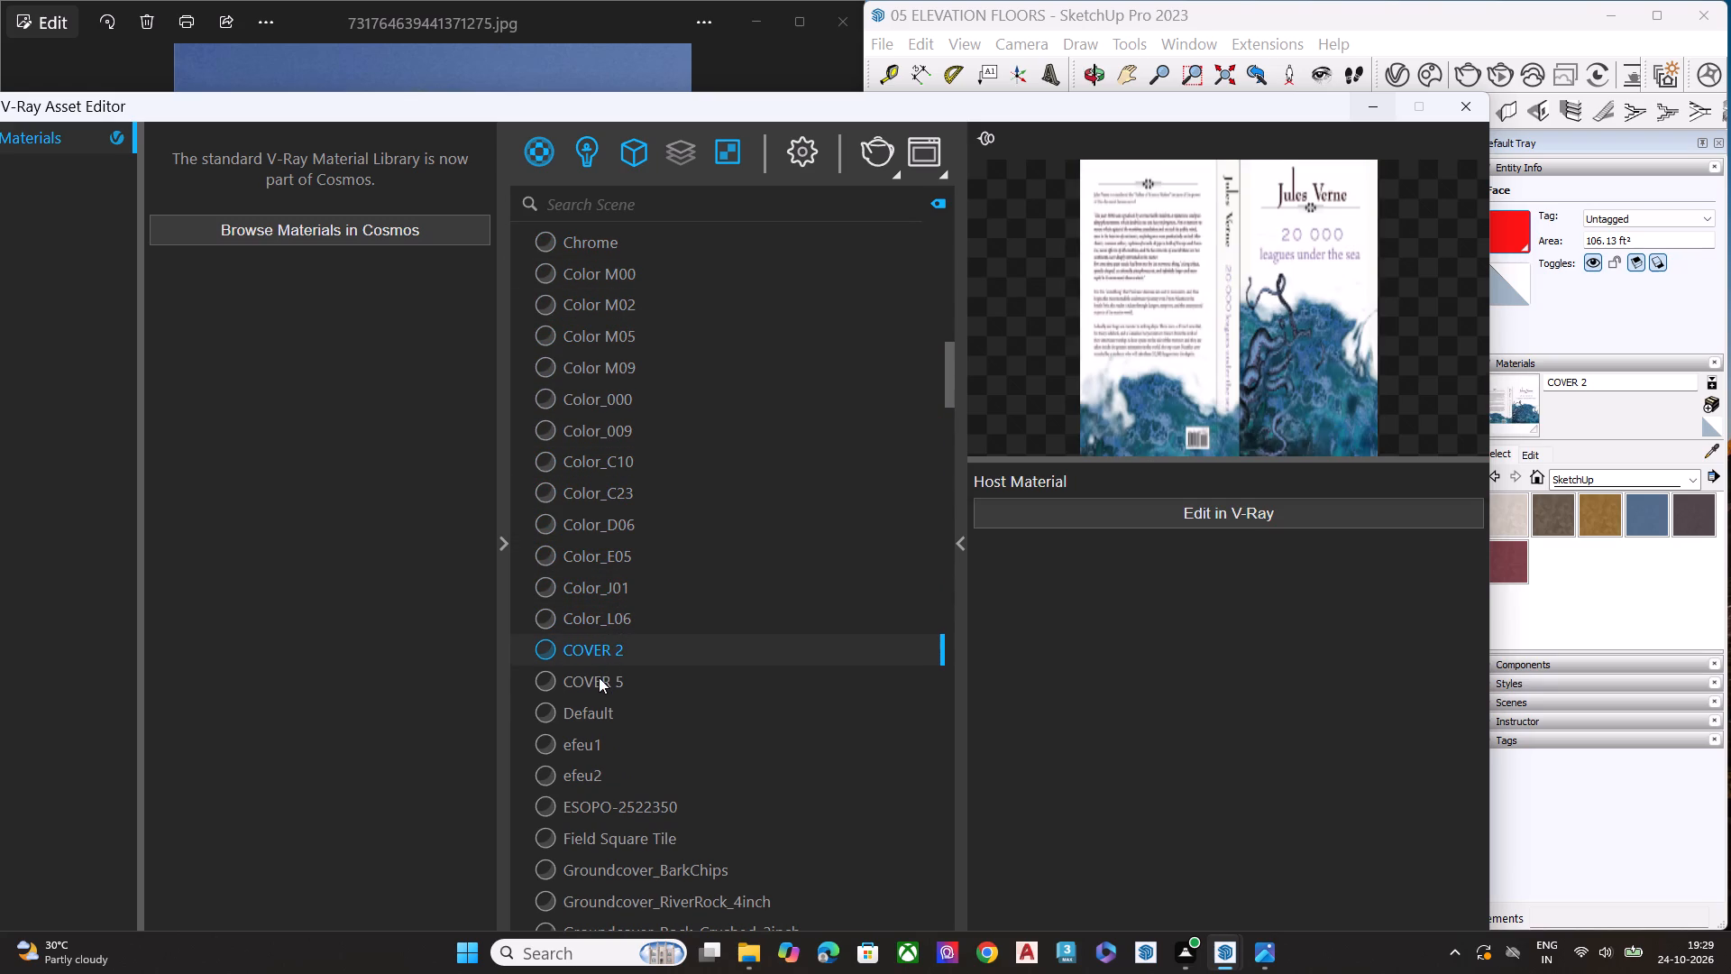
pyautogui.click(599, 677)
pyautogui.click(593, 710)
# Preview the materials from efeu1 through Heather_Brim, including the Groundcover materials, looking for the bands' red.
pyautogui.scroll(-2, 618, 510)
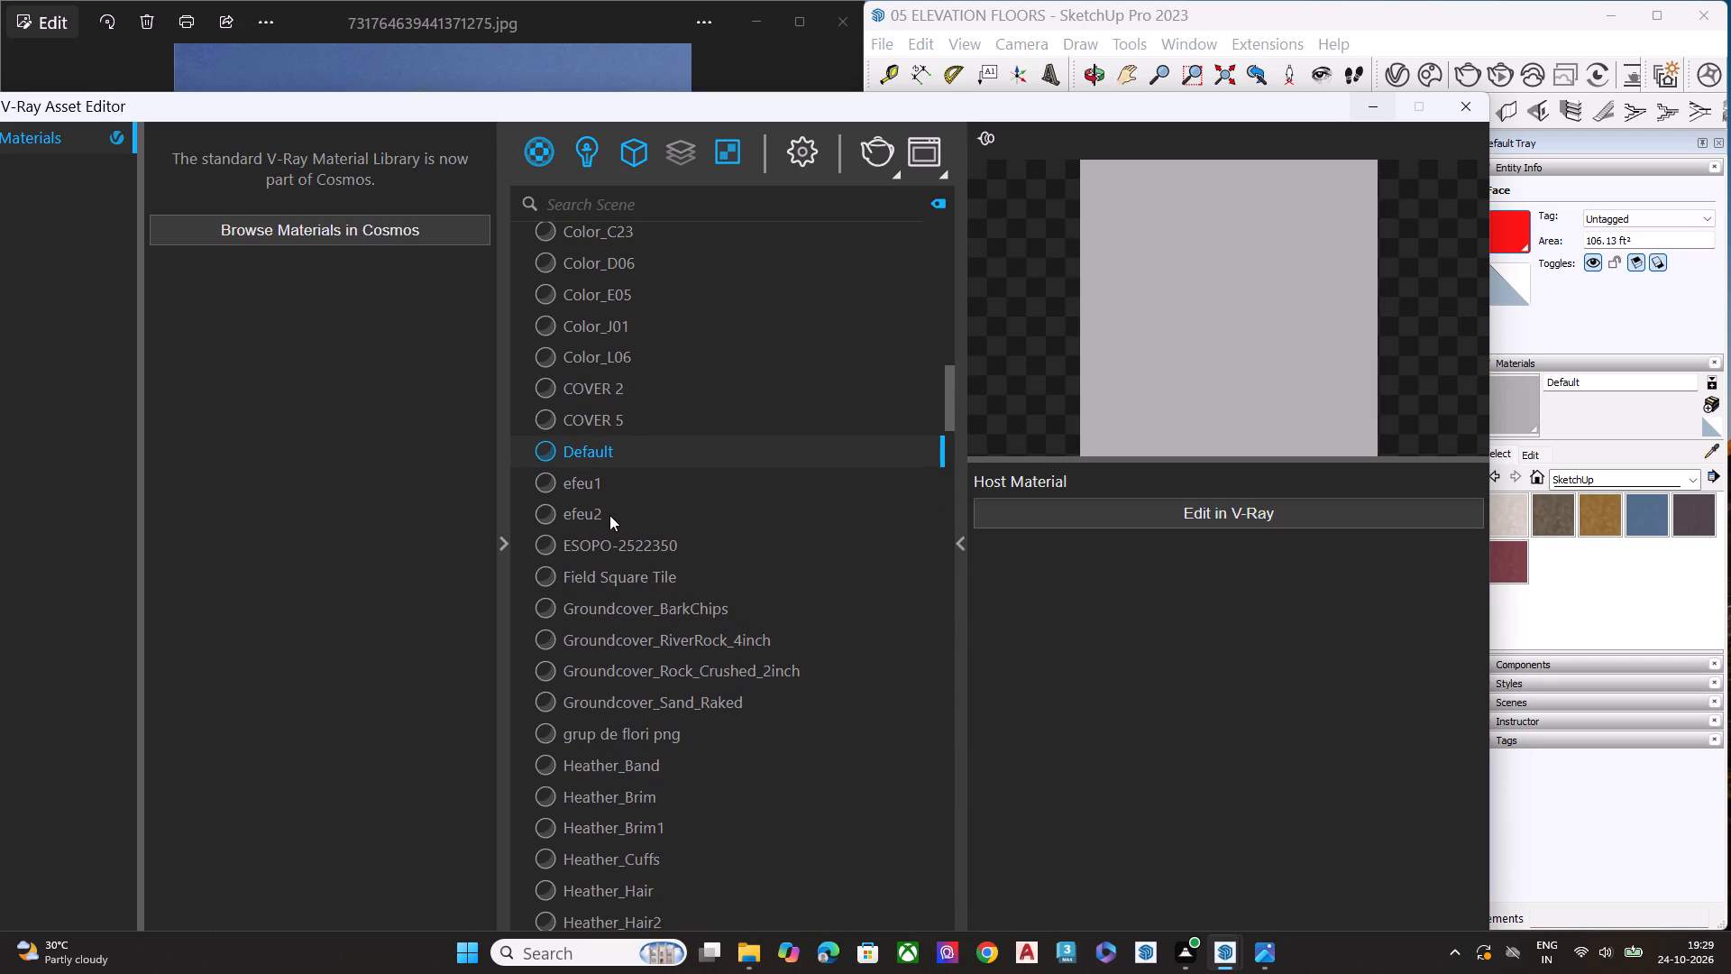
pyautogui.click(591, 487)
pyautogui.click(589, 521)
pyautogui.click(622, 555)
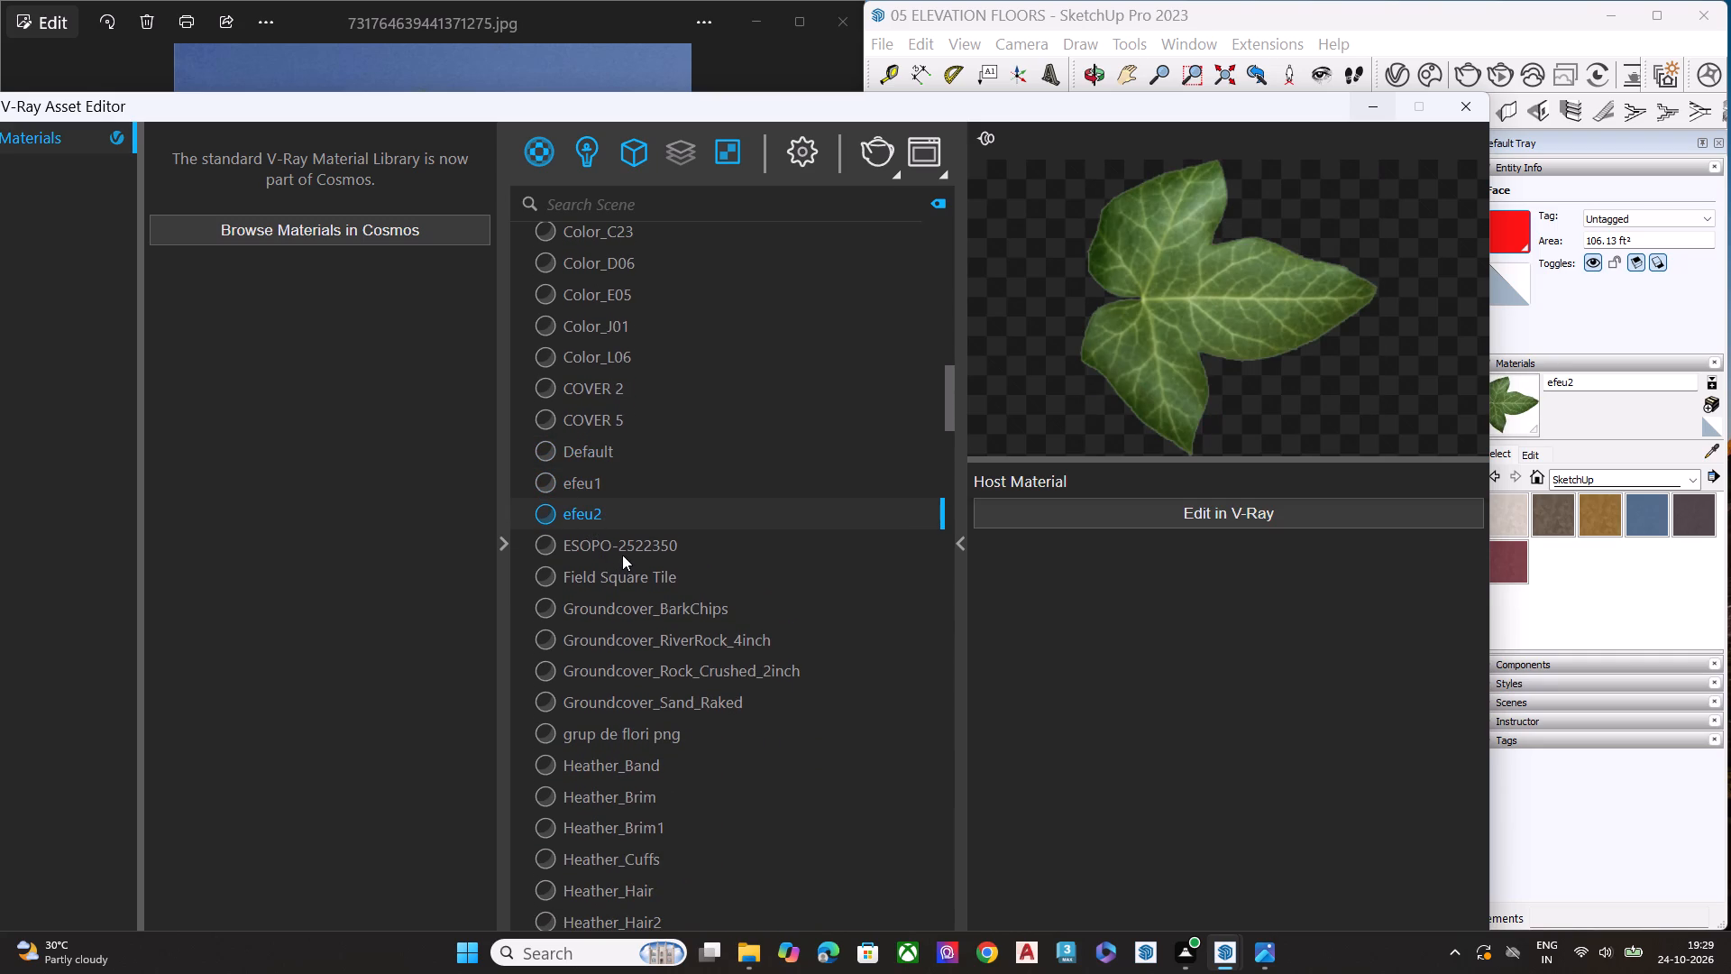
pyautogui.click(627, 567)
pyautogui.click(637, 604)
pyautogui.scroll(-1, 675, 596)
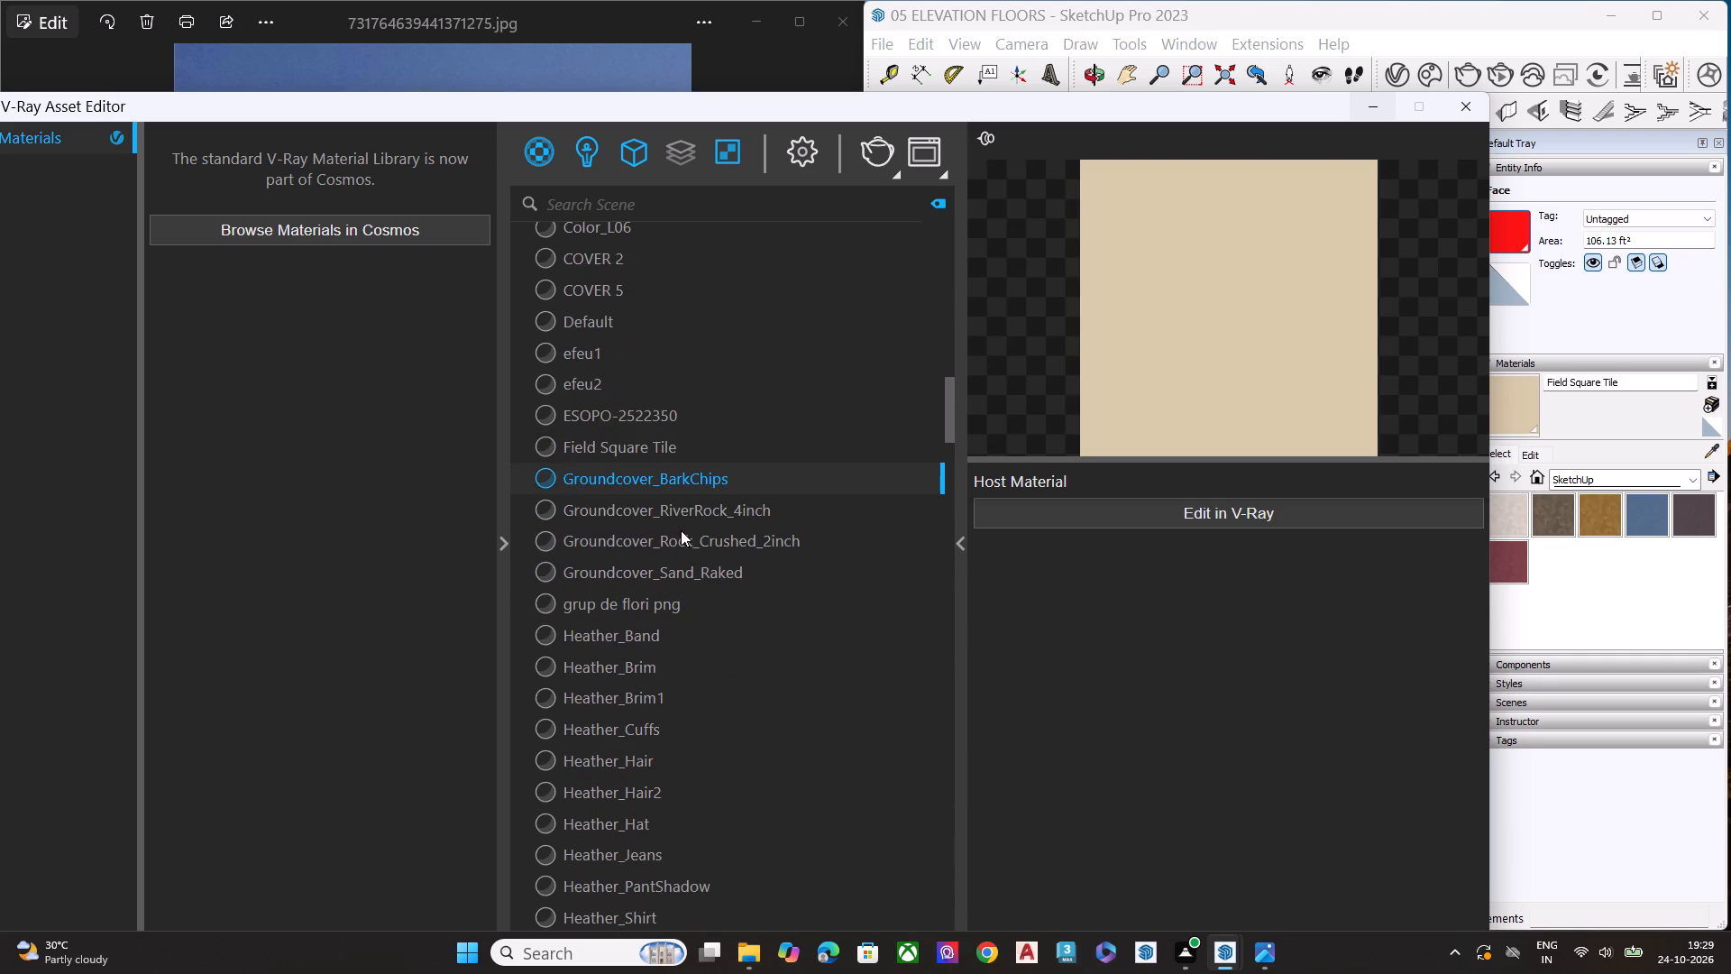
pyautogui.click(652, 527)
pyautogui.click(696, 504)
pyautogui.click(697, 553)
pyautogui.click(712, 579)
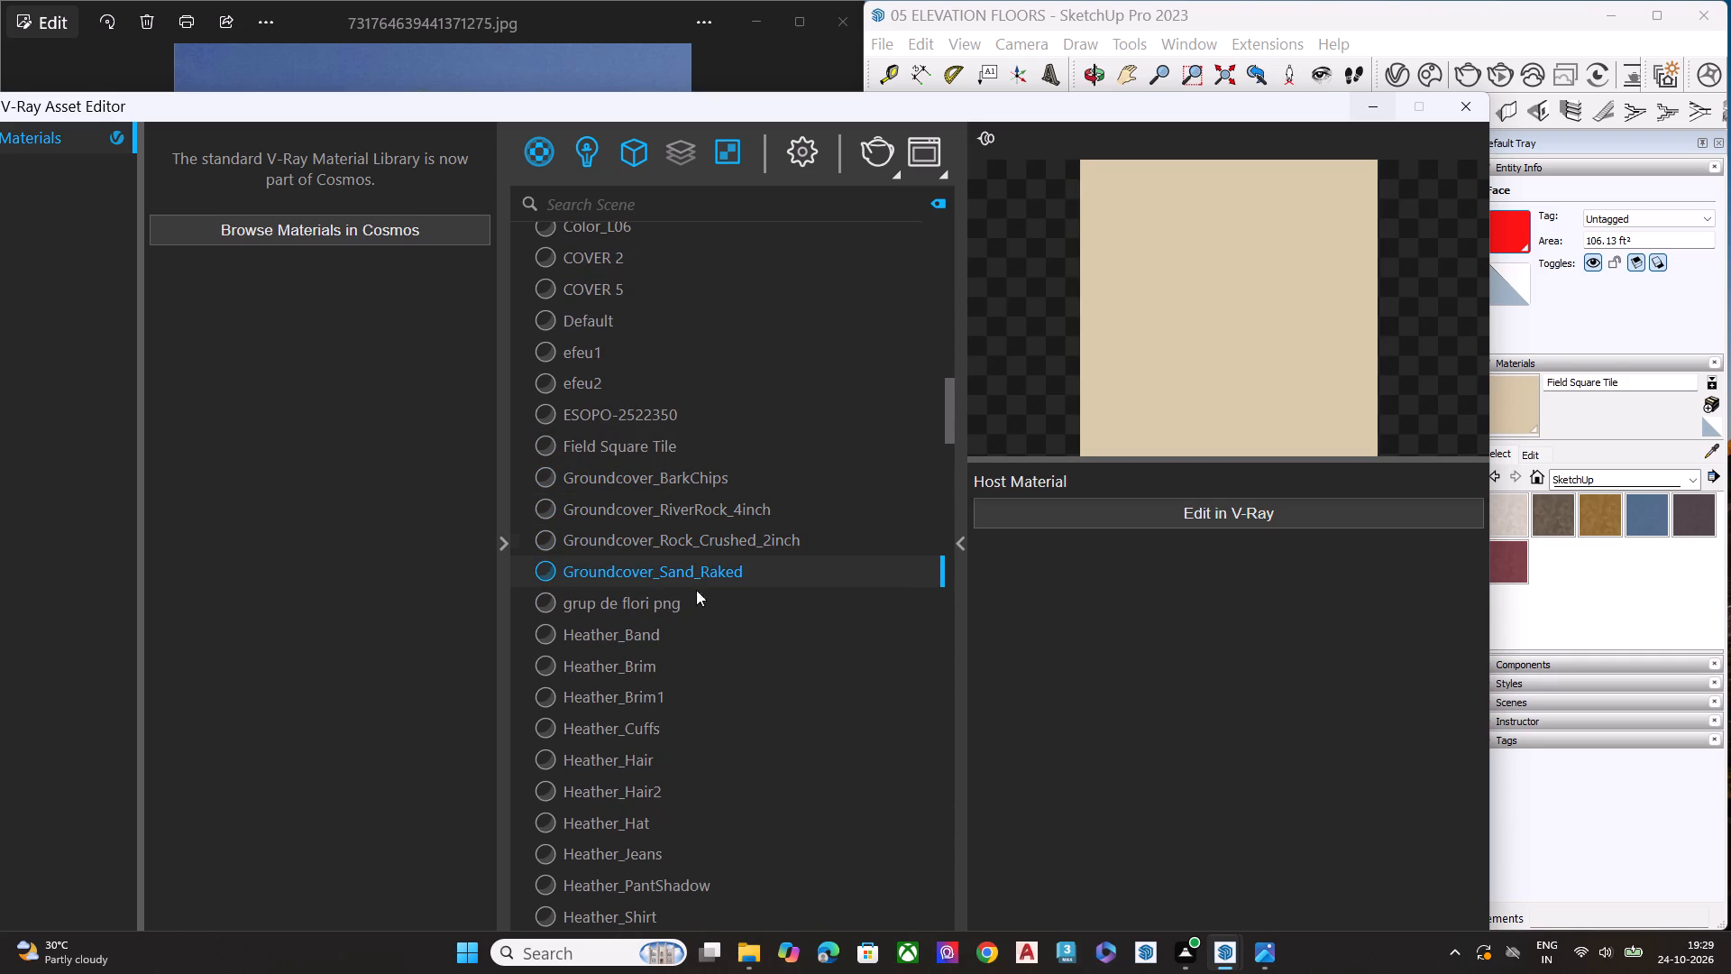
pyautogui.click(645, 602)
pyautogui.click(643, 631)
pyautogui.click(627, 666)
# Preview the Heather materials from Heather_Brim1 through Heather_Stripe2, comparing them with the bands' red.
pyautogui.scroll(-3, 645, 530)
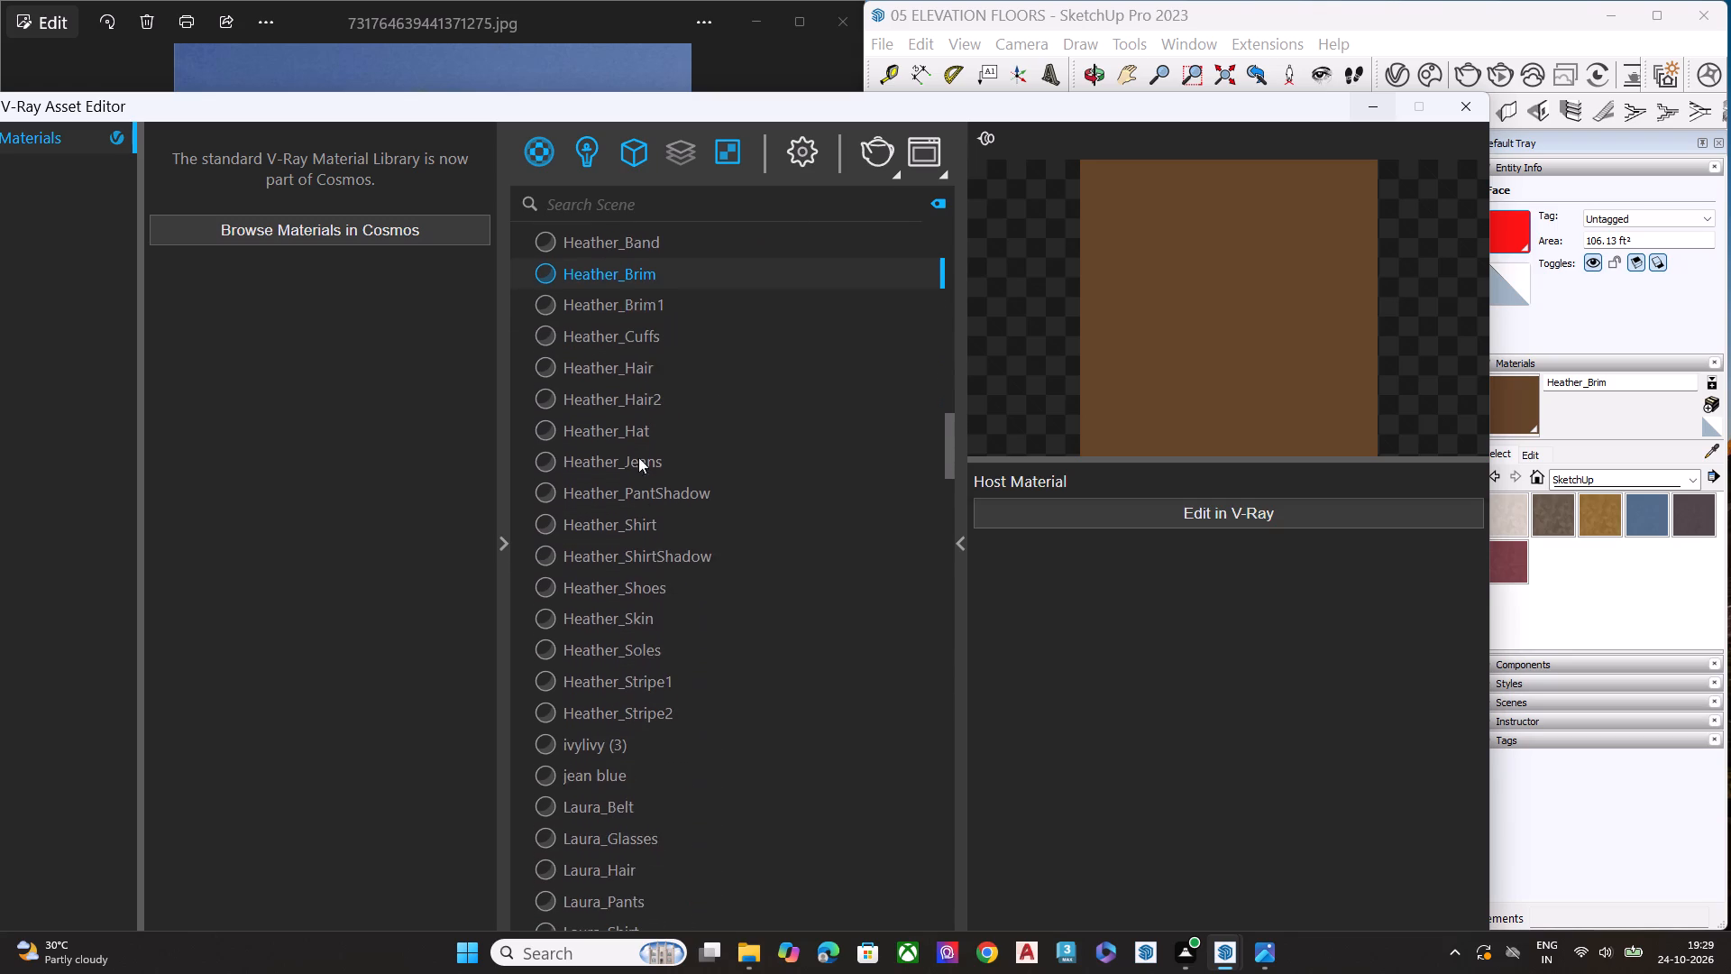
pyautogui.click(642, 307)
pyautogui.click(647, 334)
pyautogui.click(634, 367)
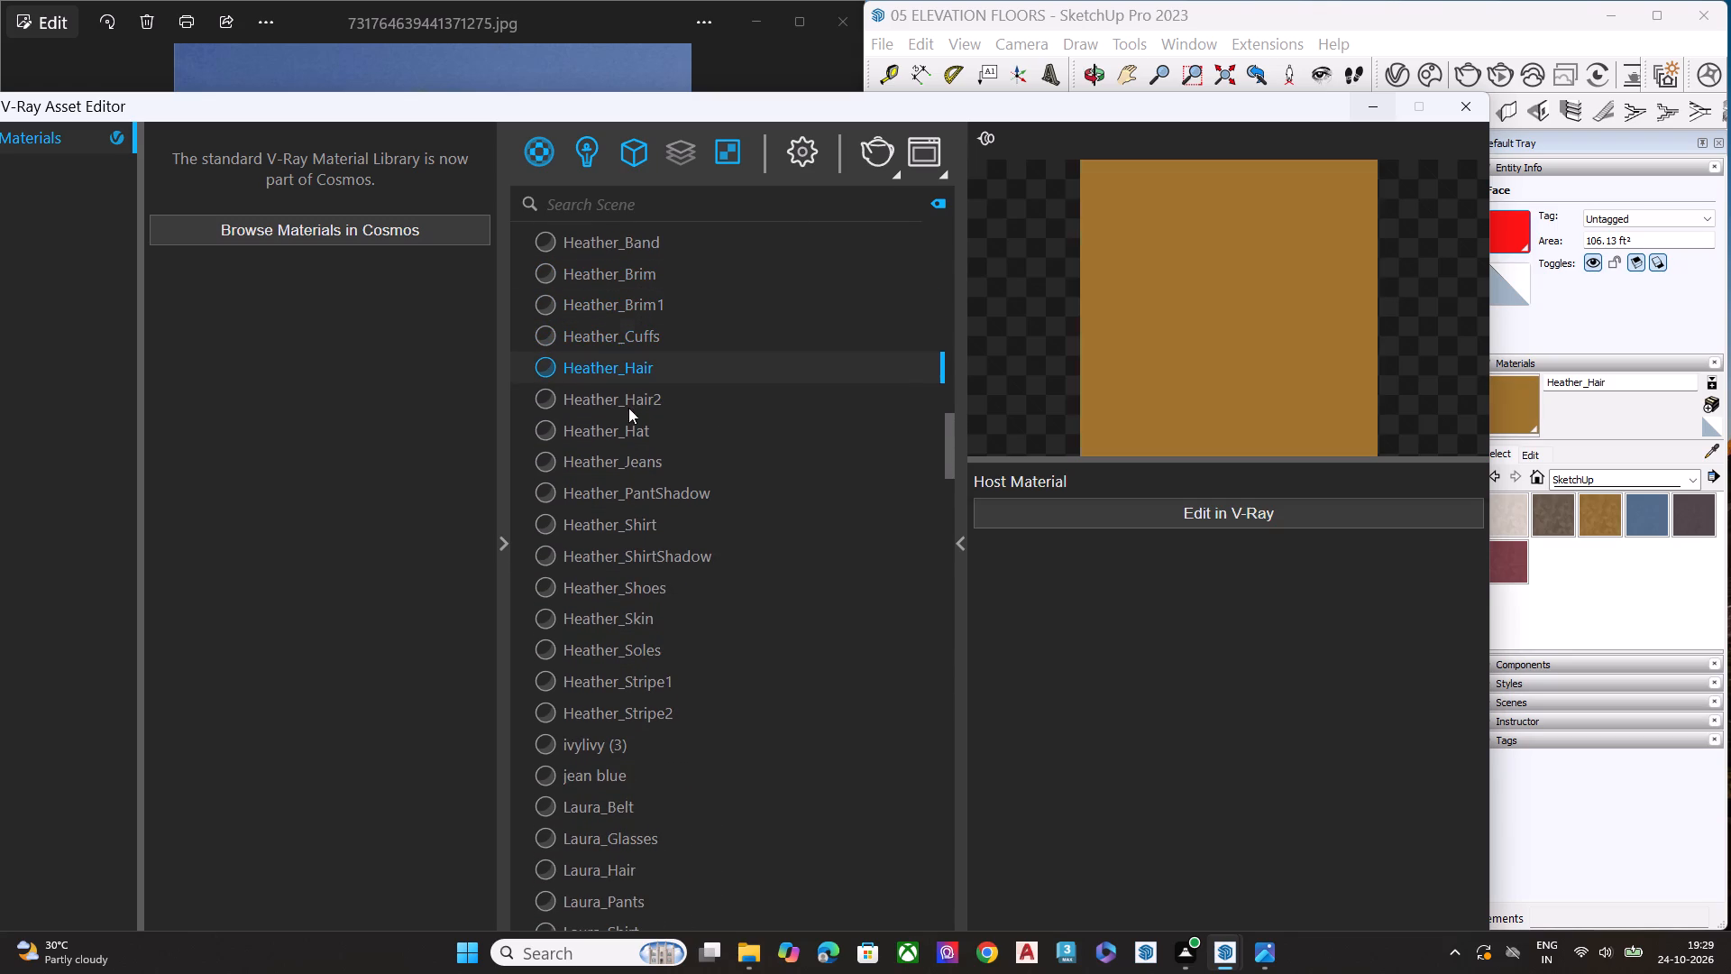
pyautogui.click(628, 408)
pyautogui.click(629, 436)
pyautogui.click(627, 467)
pyautogui.click(637, 436)
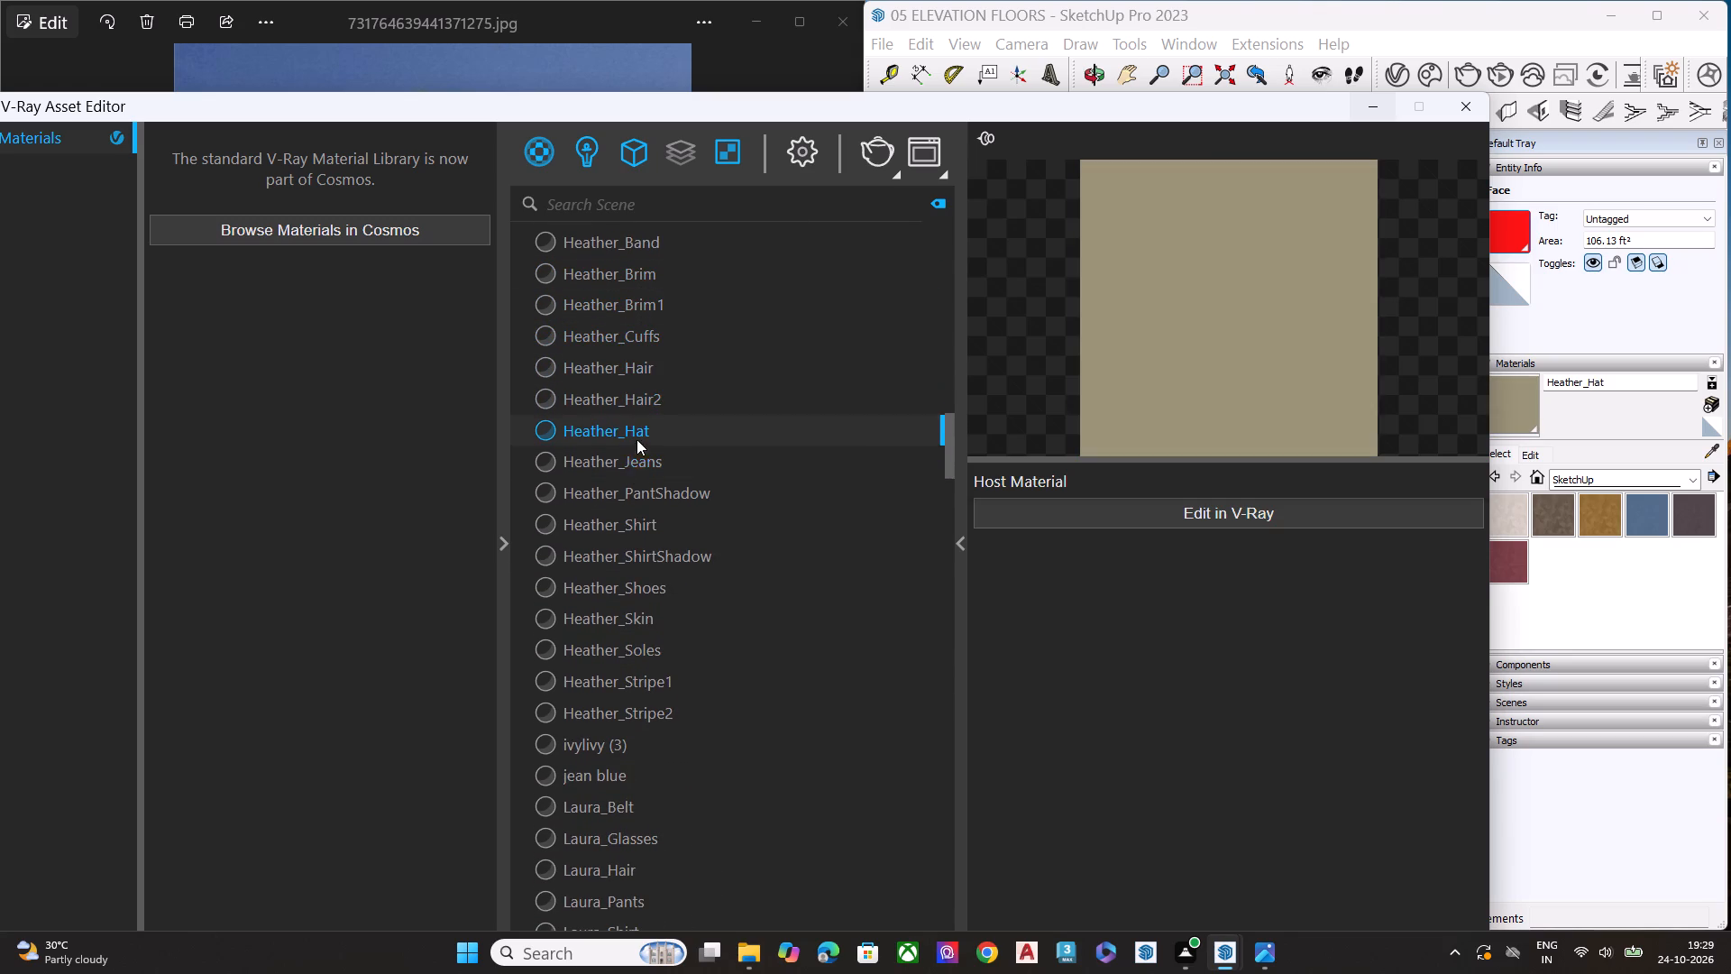
pyautogui.click(634, 459)
pyautogui.click(634, 489)
pyautogui.click(634, 522)
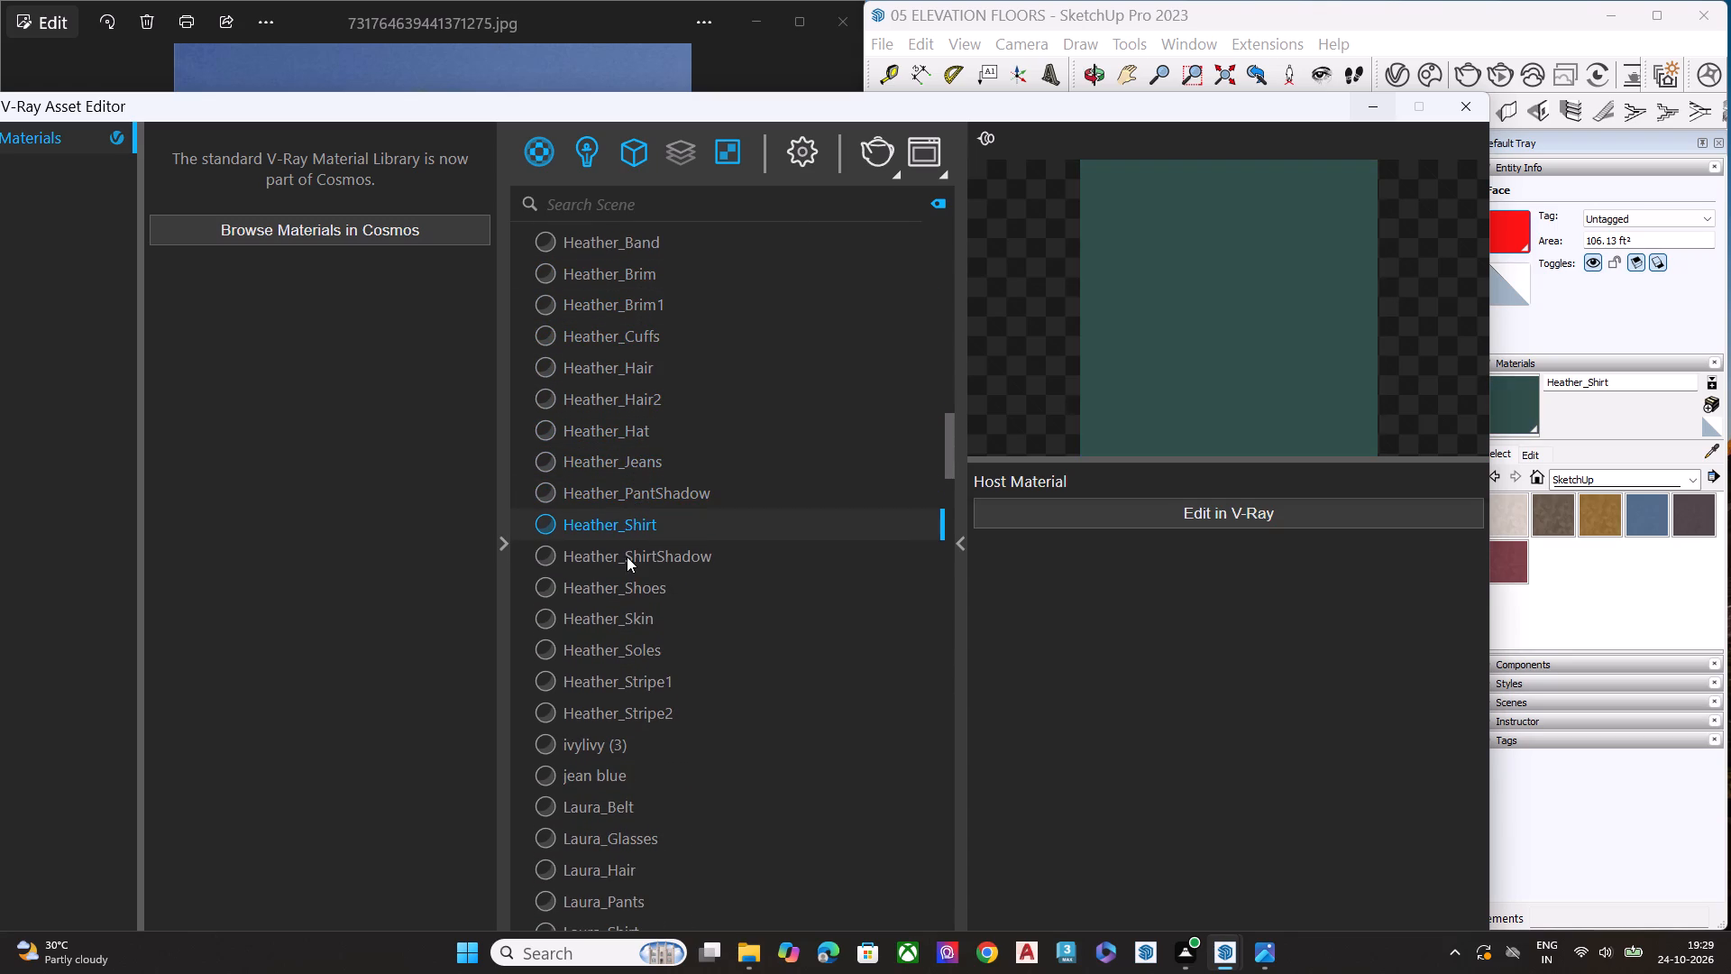
pyautogui.click(627, 556)
pyautogui.click(627, 586)
pyautogui.click(613, 623)
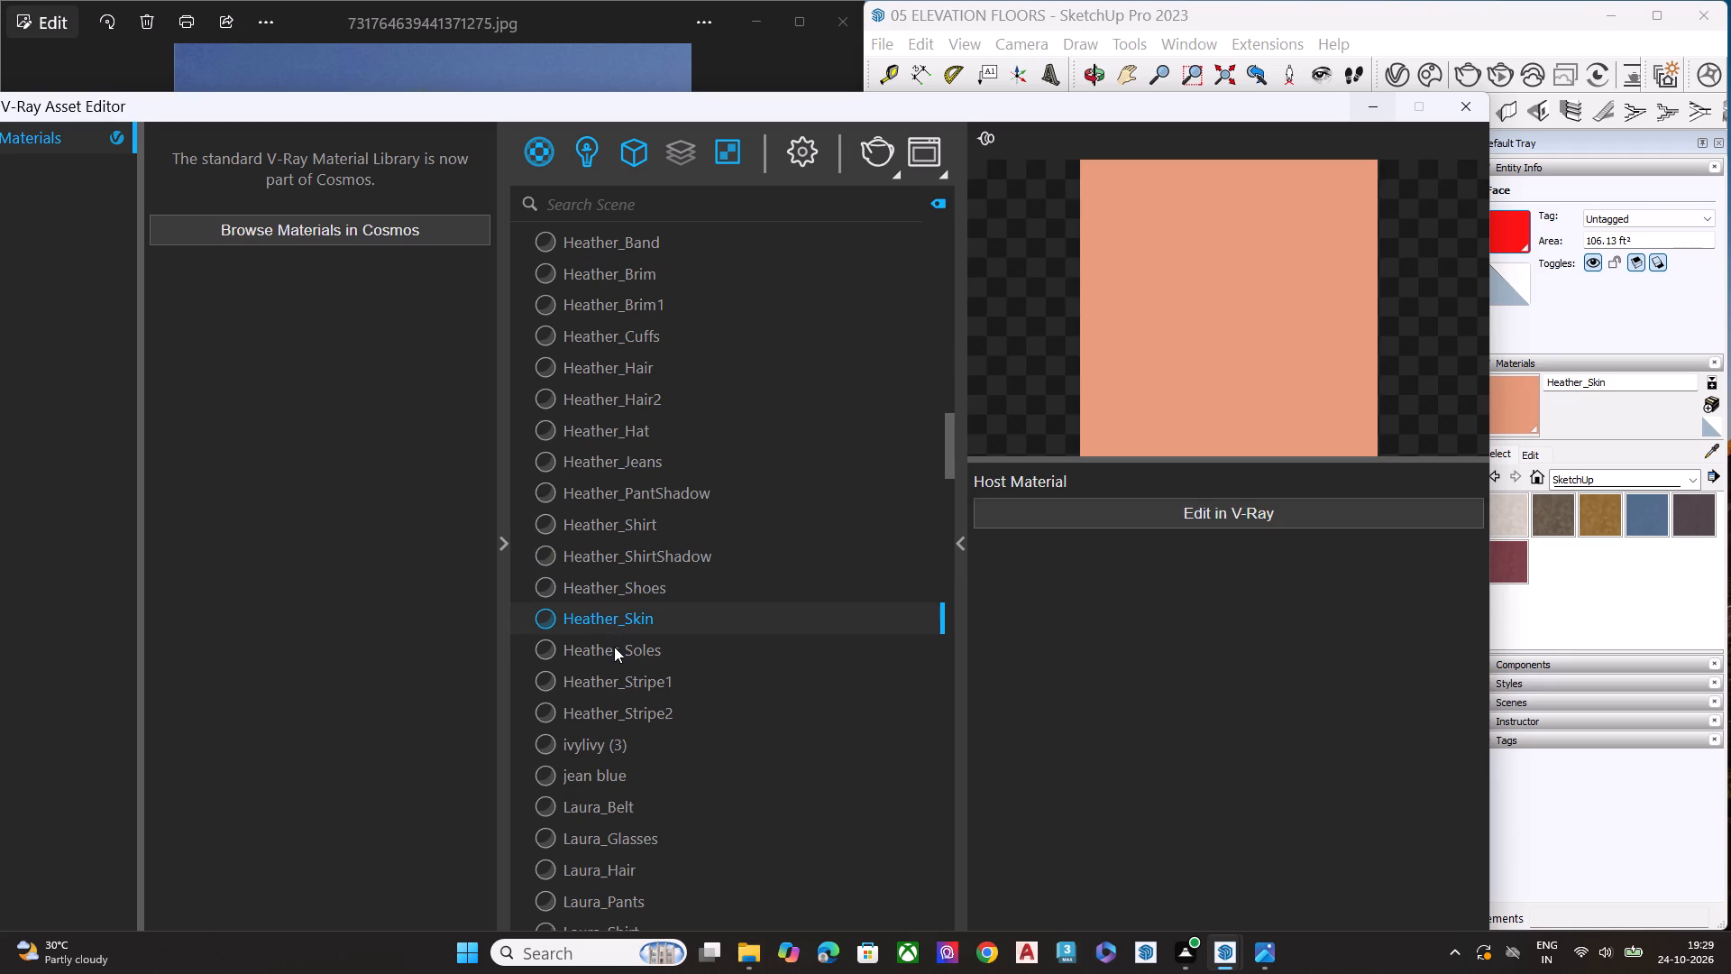
pyautogui.click(614, 647)
pyautogui.click(625, 679)
pyautogui.click(626, 711)
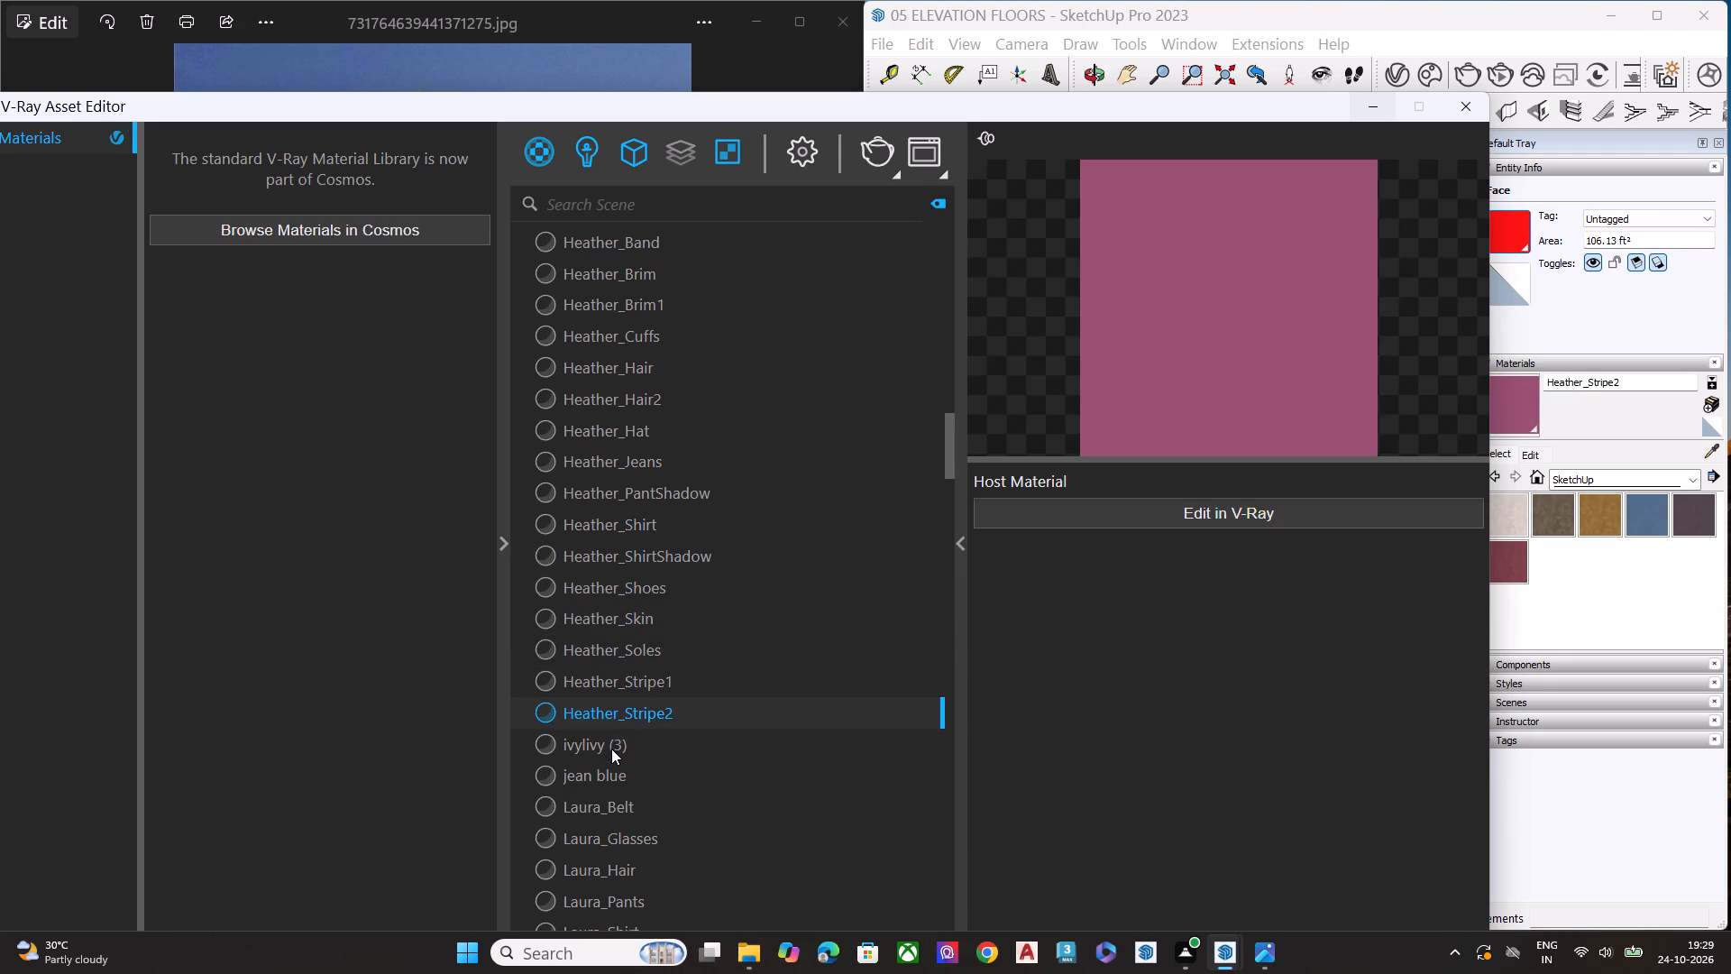
# Preview the materials from ivylivy (3) through leaf, rechecking Laura_Shirt and Laura_Shirt2 against the bands' red.
pyautogui.click(611, 749)
pyautogui.scroll(-3, 615, 507)
pyautogui.click(622, 381)
pyautogui.click(619, 414)
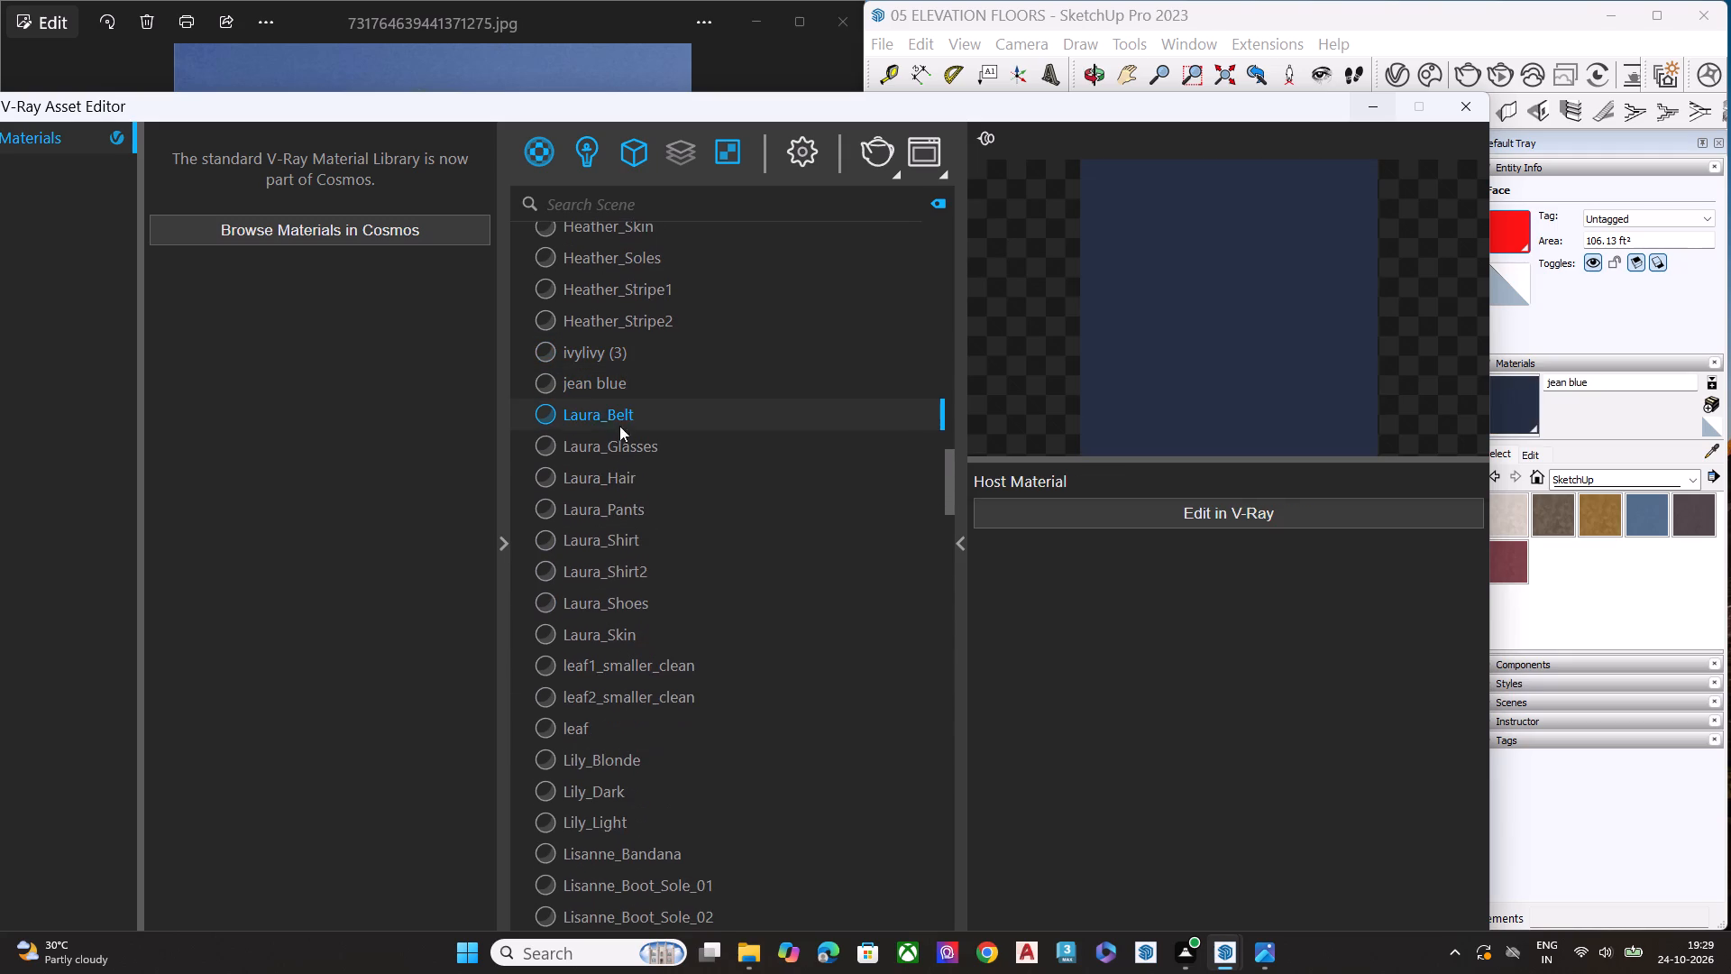
pyautogui.click(613, 453)
pyautogui.click(601, 495)
pyautogui.click(620, 478)
pyautogui.click(617, 509)
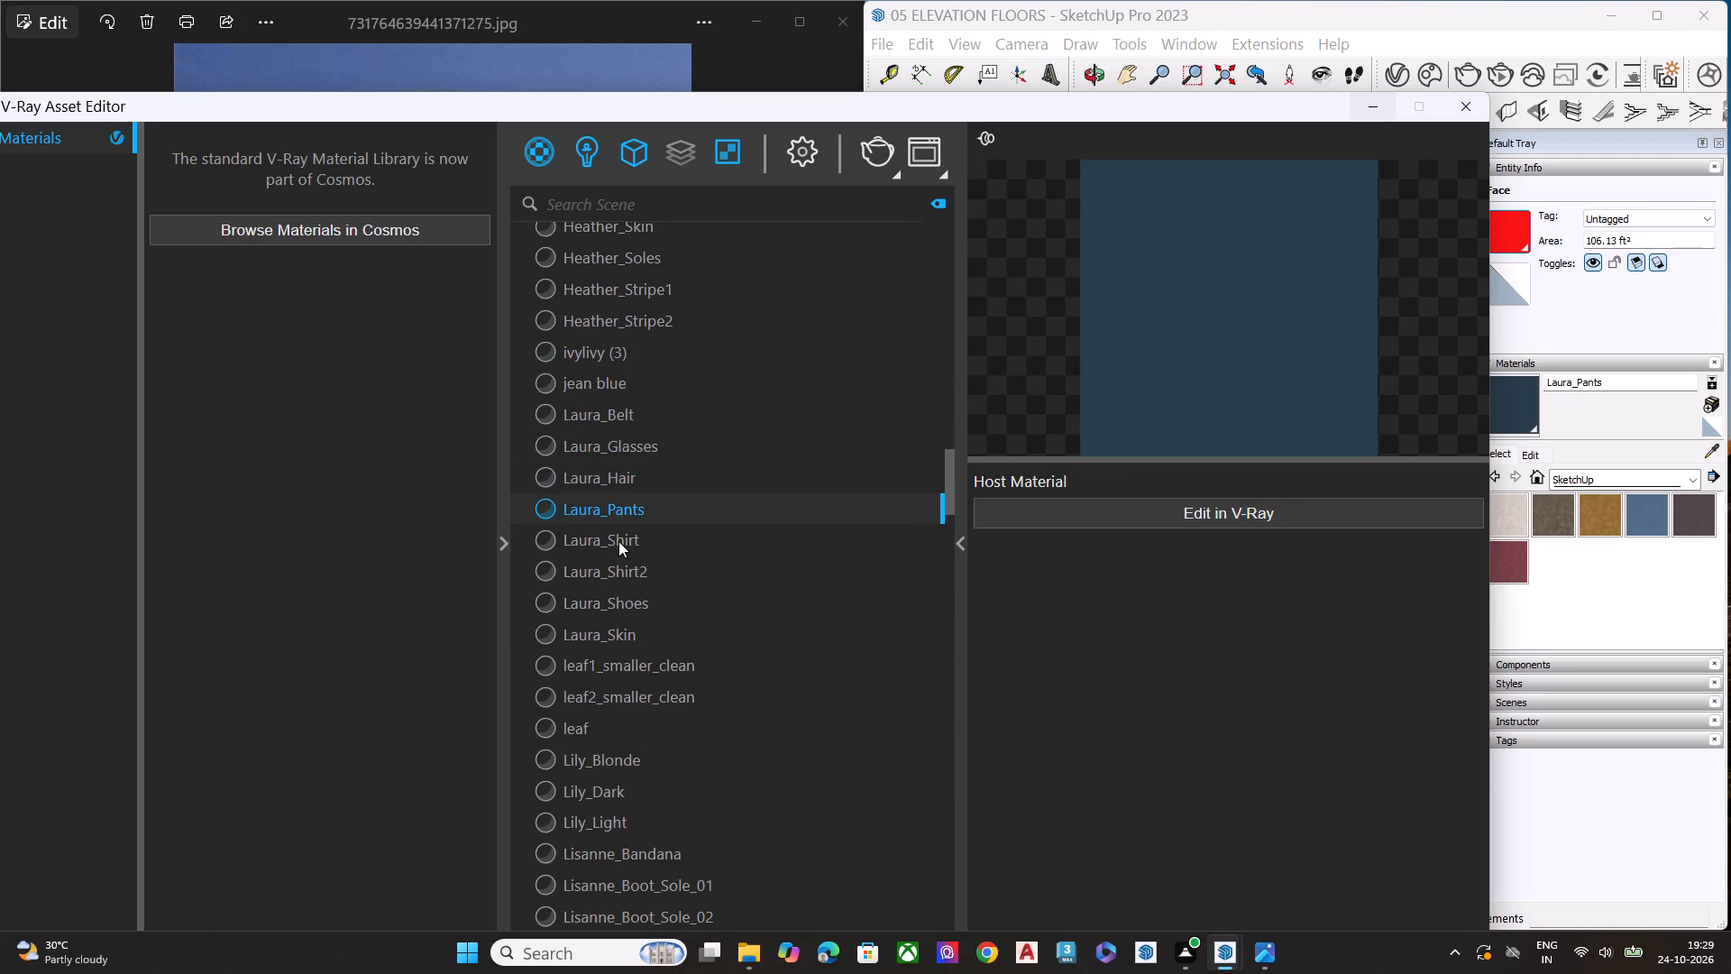
pyautogui.click(618, 542)
pyautogui.click(609, 571)
pyautogui.click(630, 534)
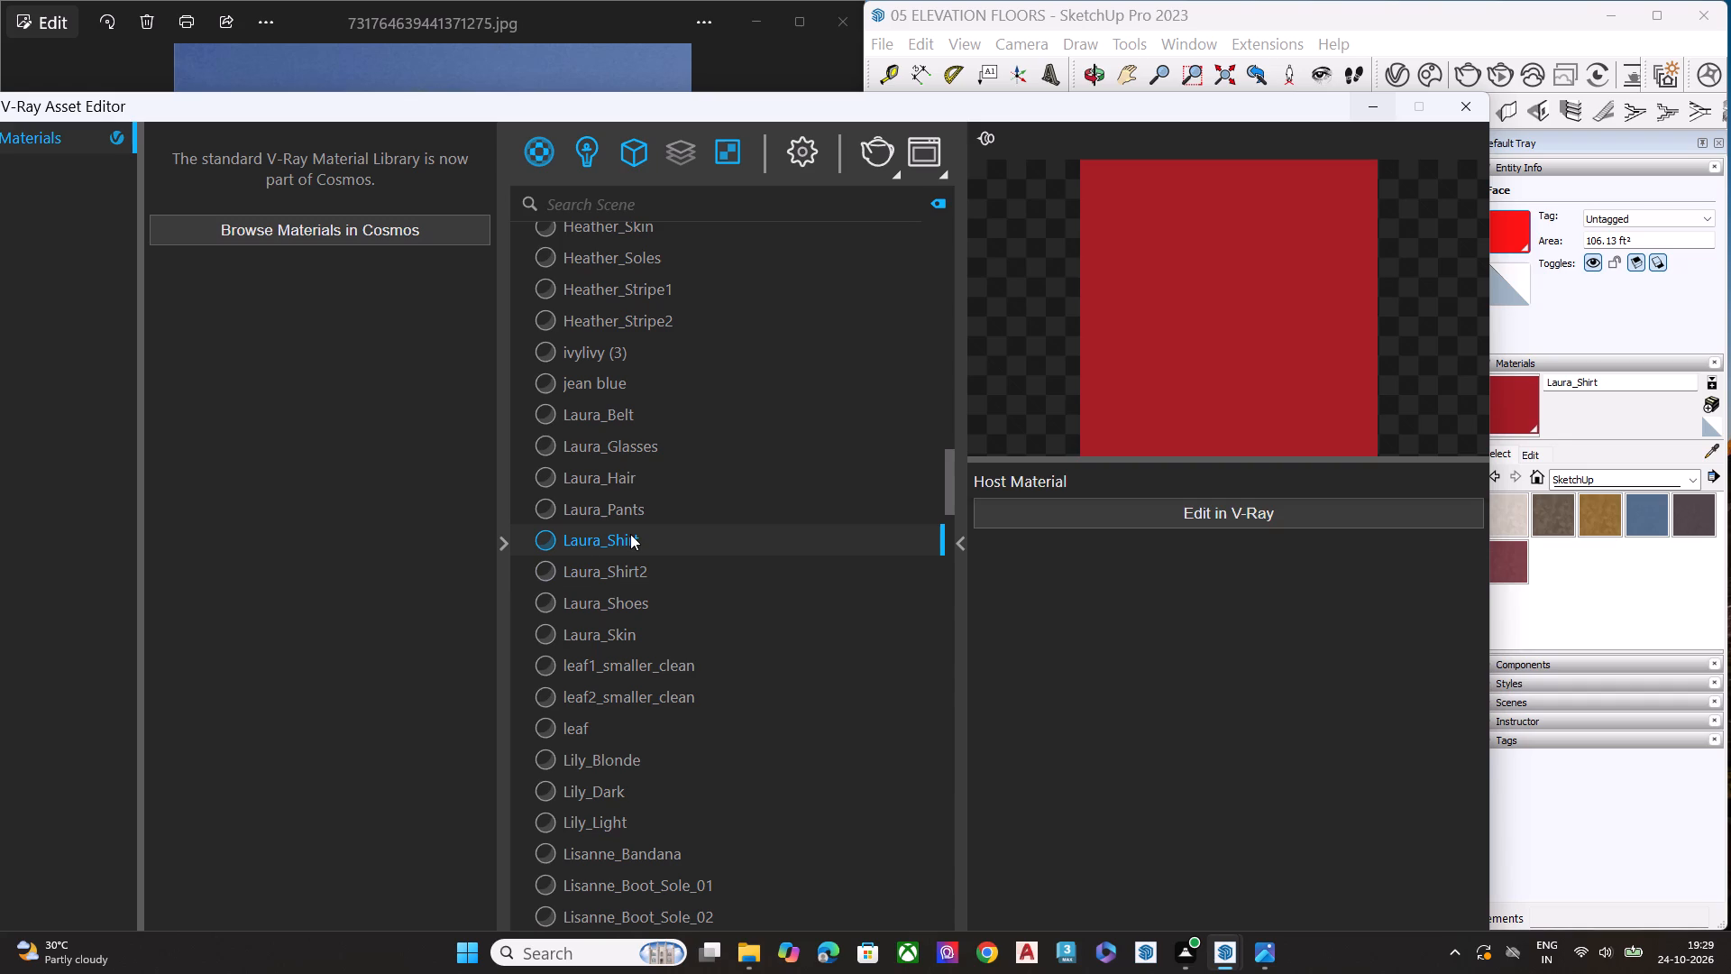
pyautogui.click(619, 565)
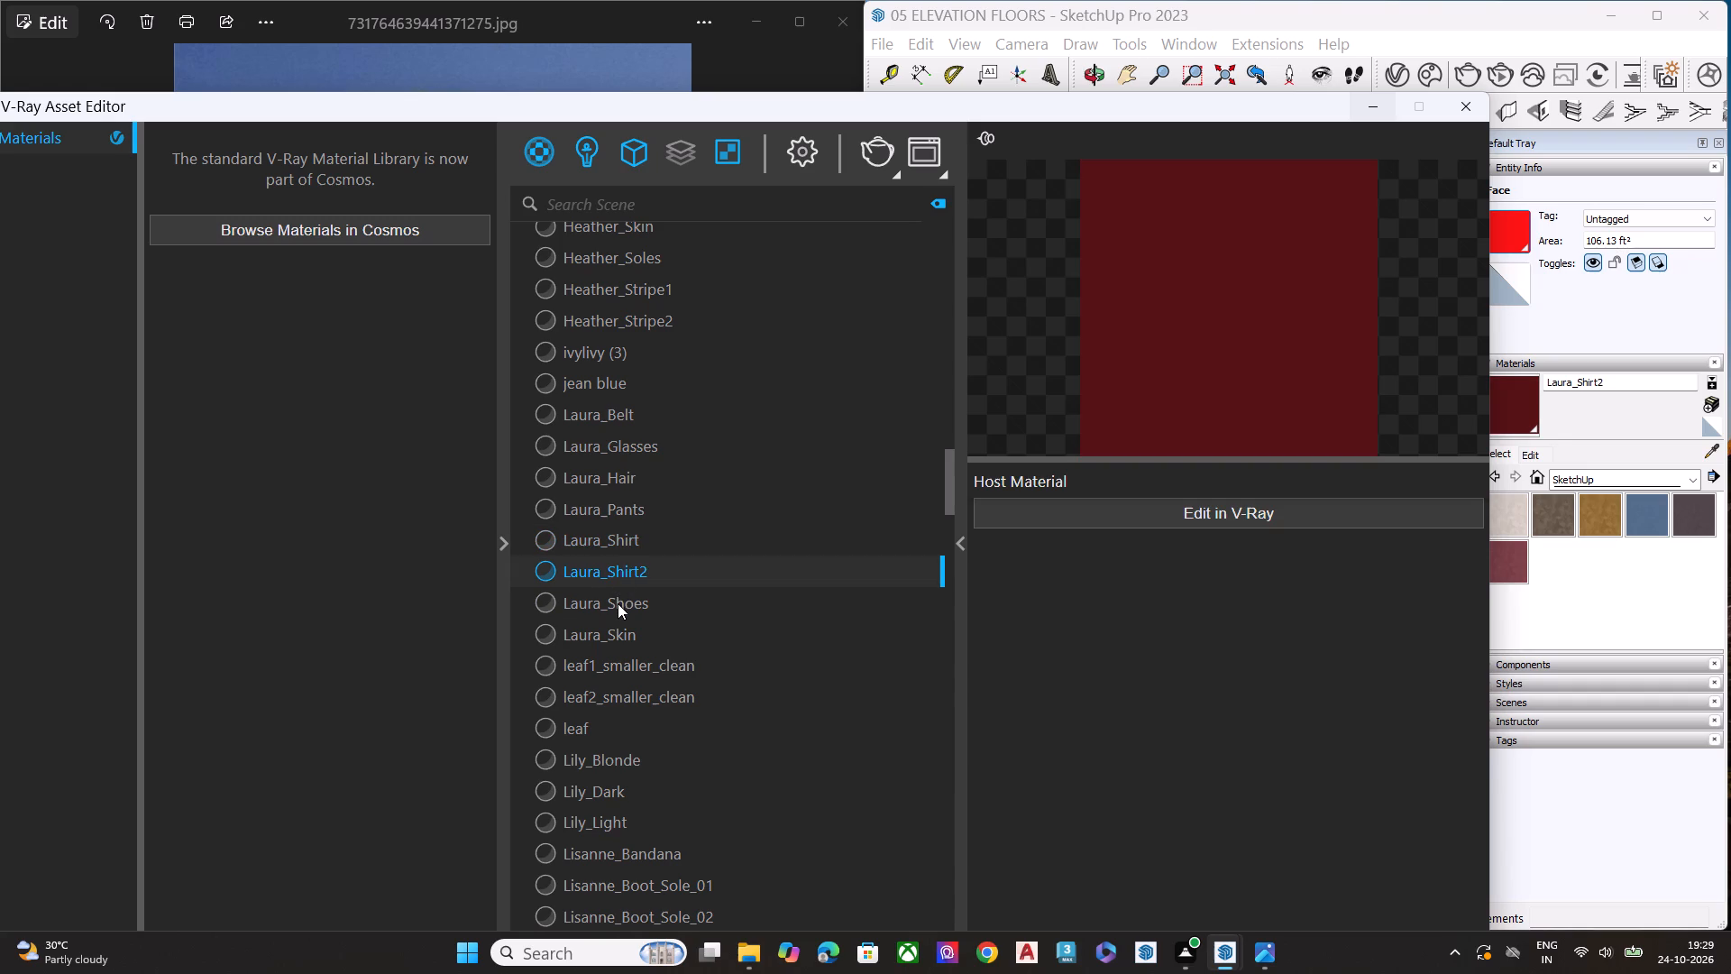
pyautogui.click(618, 603)
pyautogui.click(618, 625)
pyautogui.click(619, 650)
pyautogui.click(619, 663)
pyautogui.click(617, 692)
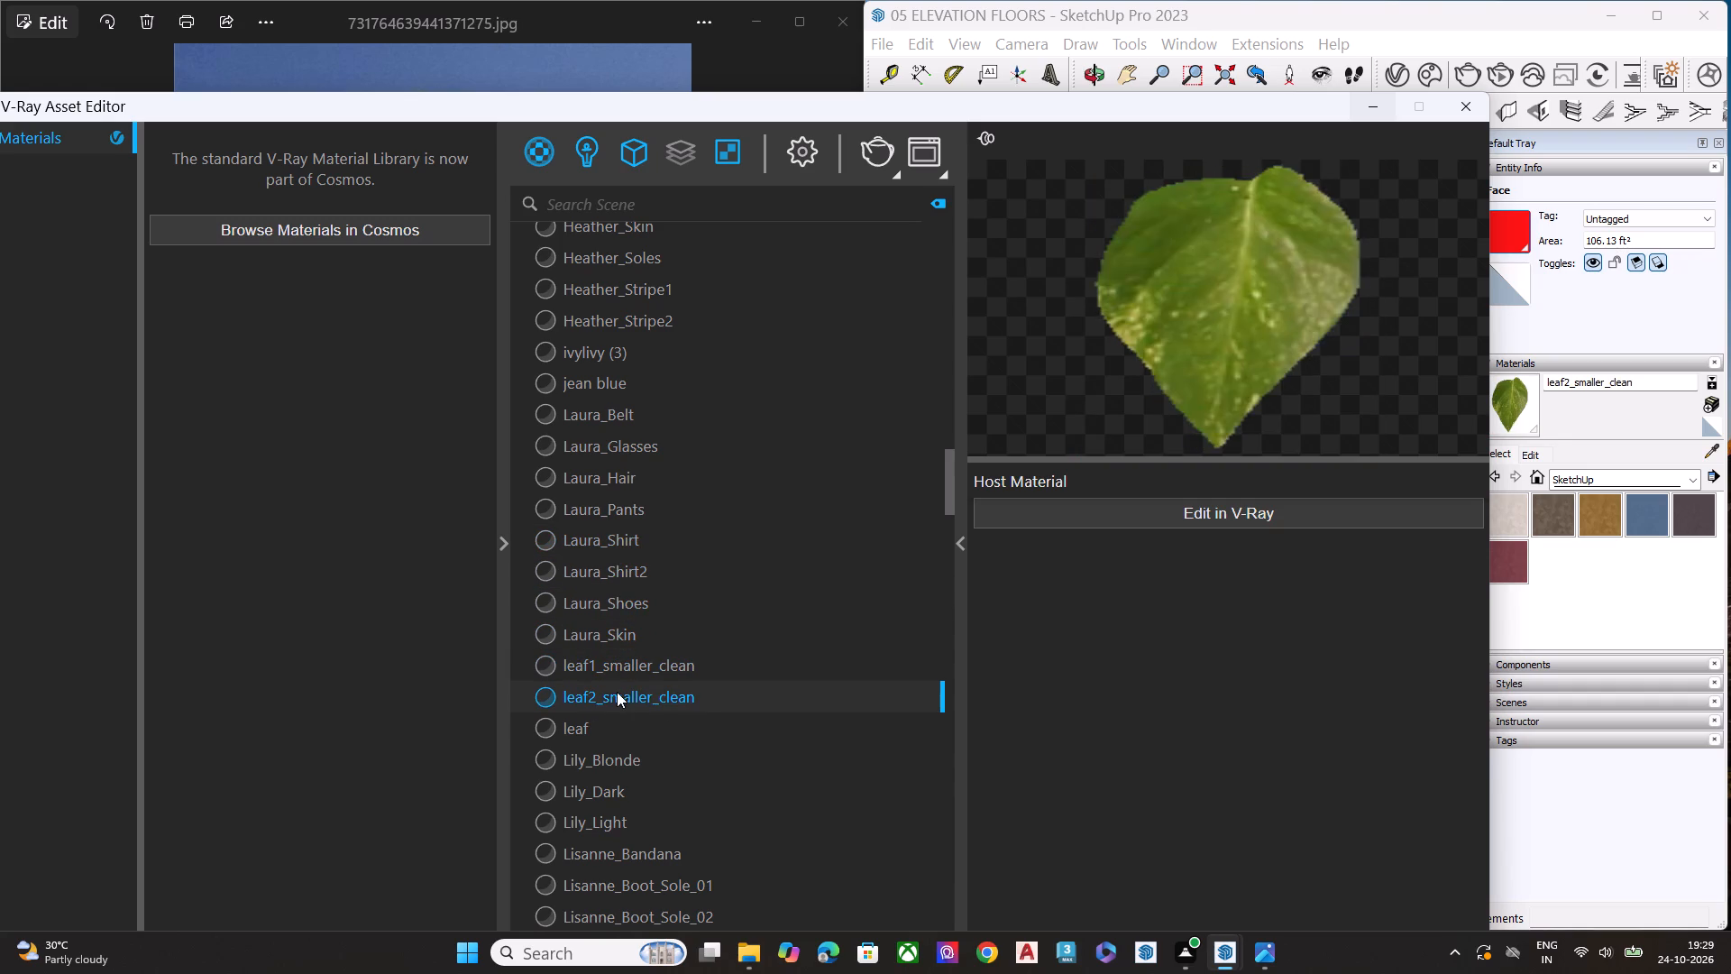
pyautogui.click(584, 741)
# Preview the materials from Lily_Blonde through Lisanne_Bandana, looking for the bands' red.
pyautogui.scroll(-4, 739, 417)
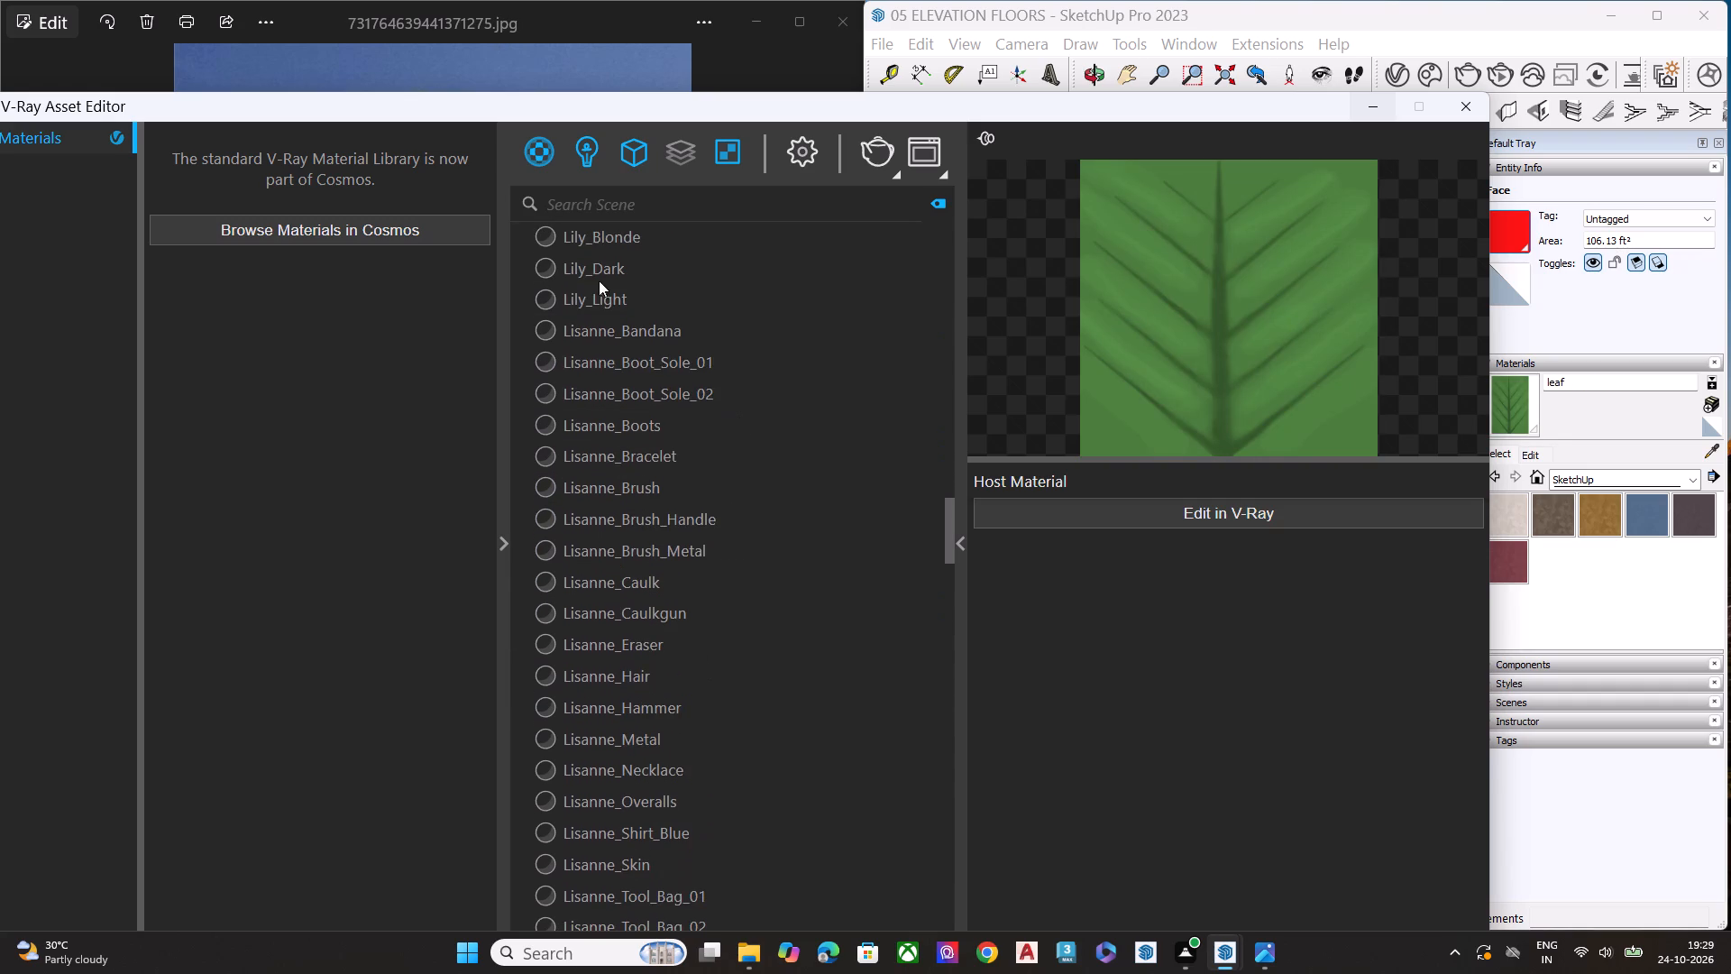
pyautogui.scroll(1, 604, 288)
pyautogui.click(607, 368)
pyautogui.click(611, 392)
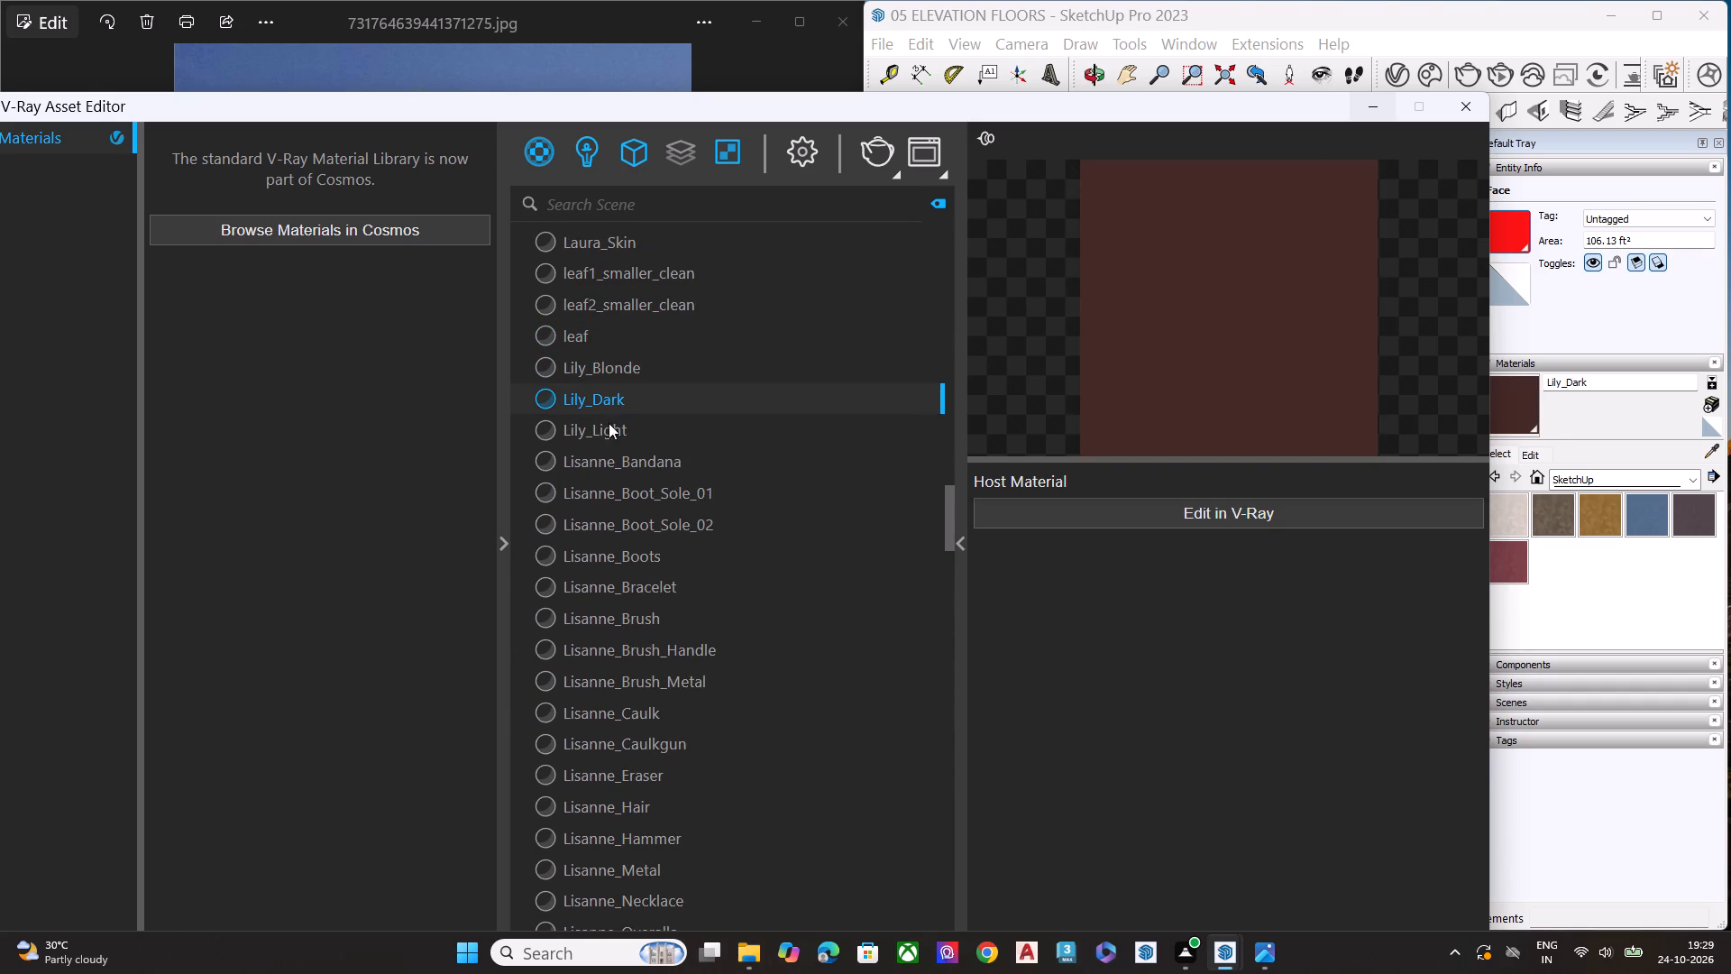
pyautogui.click(608, 431)
pyautogui.click(612, 372)
pyautogui.click(614, 402)
pyautogui.click(616, 430)
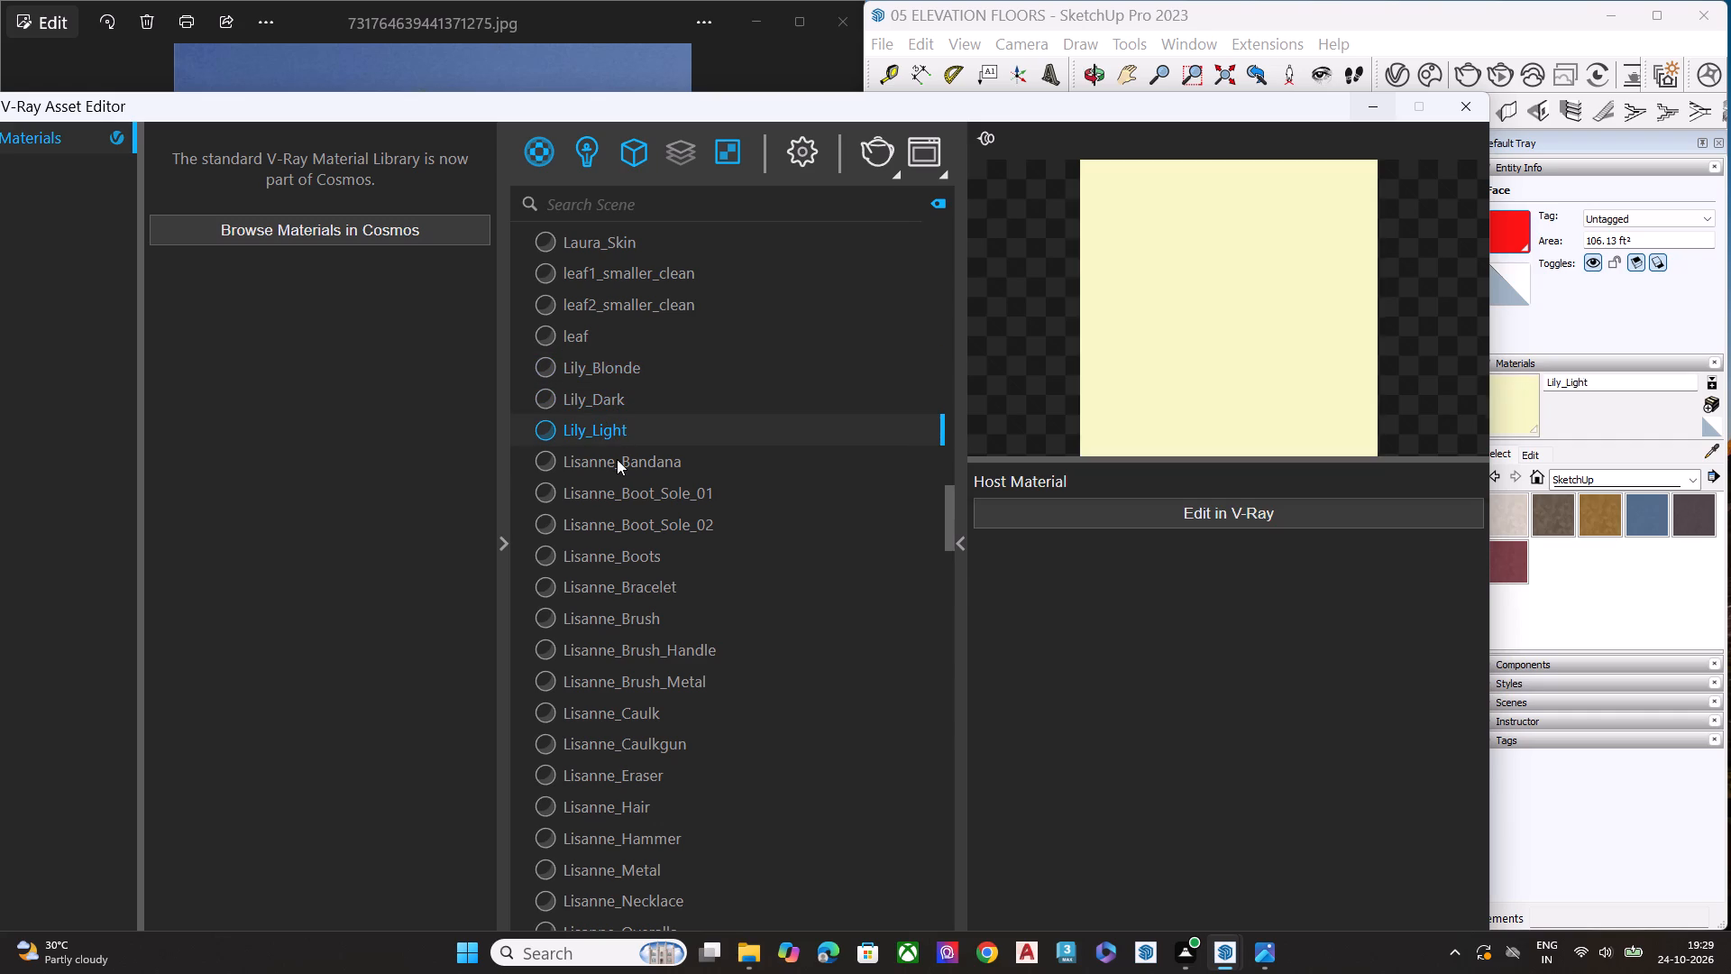
pyautogui.click(617, 459)
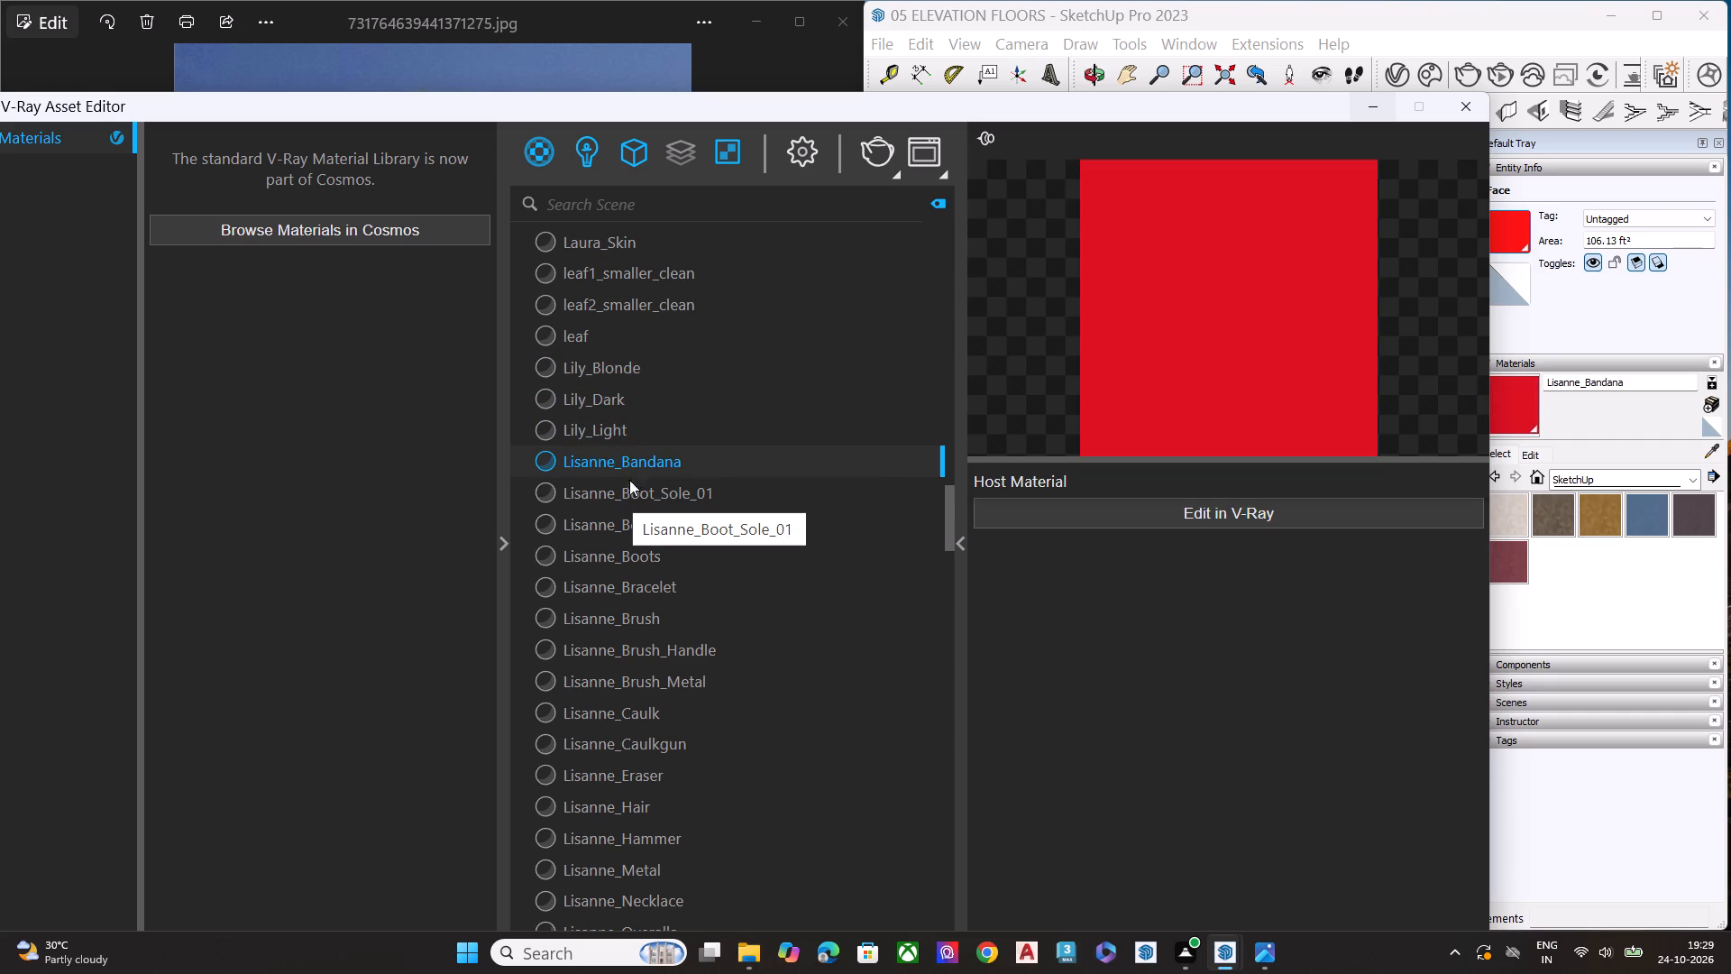
pyautogui.click(627, 450)
pyautogui.click(627, 462)
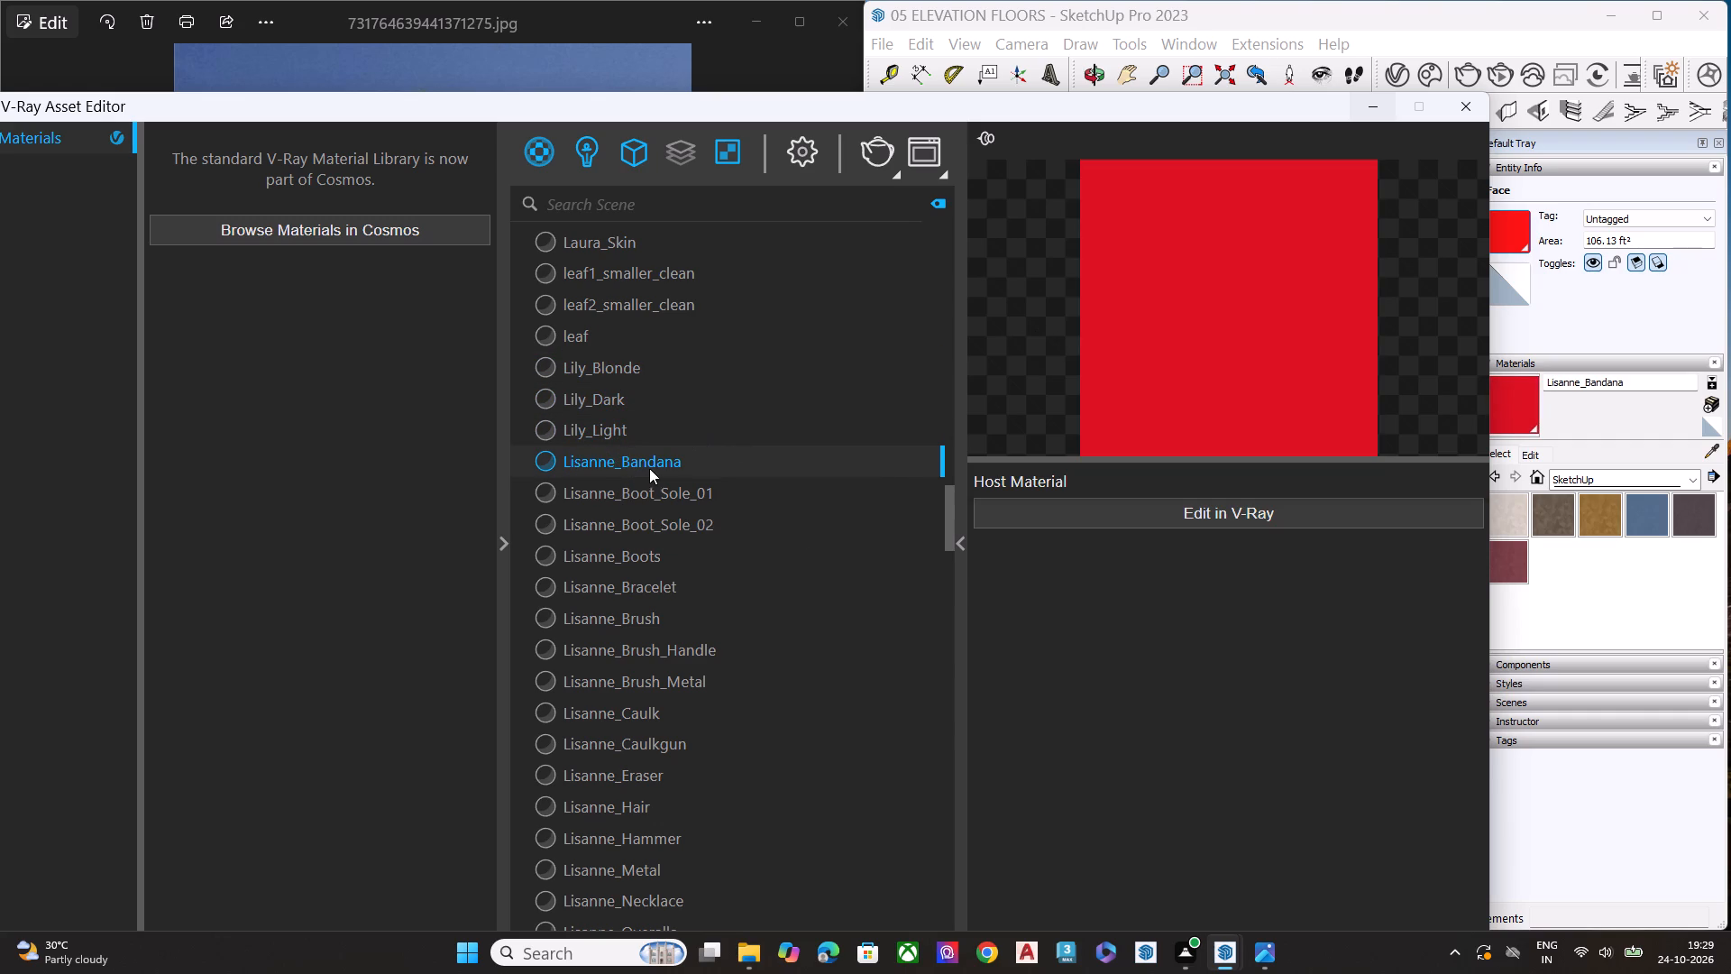
# Make Lisanne_Bandana an editable V-Ray material and inspect its diffuse colour.
pyautogui.rightClick(656, 465)
pyautogui.click(655, 465)
pyautogui.click(1068, 517)
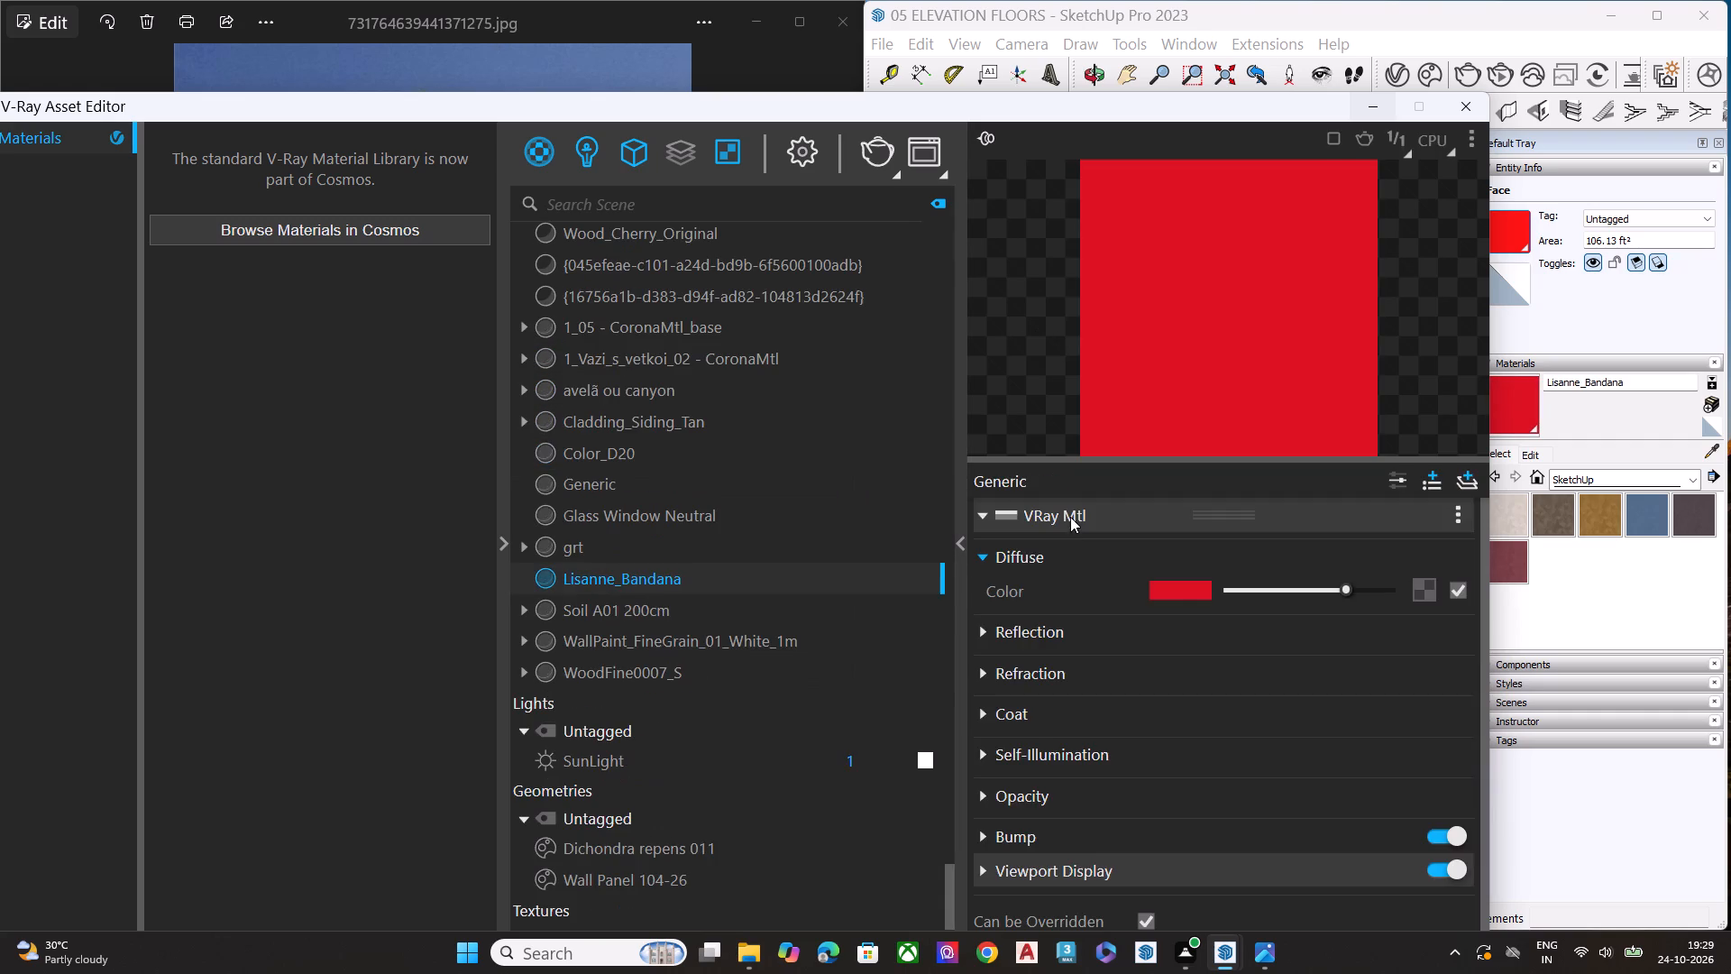
pyautogui.click(1175, 588)
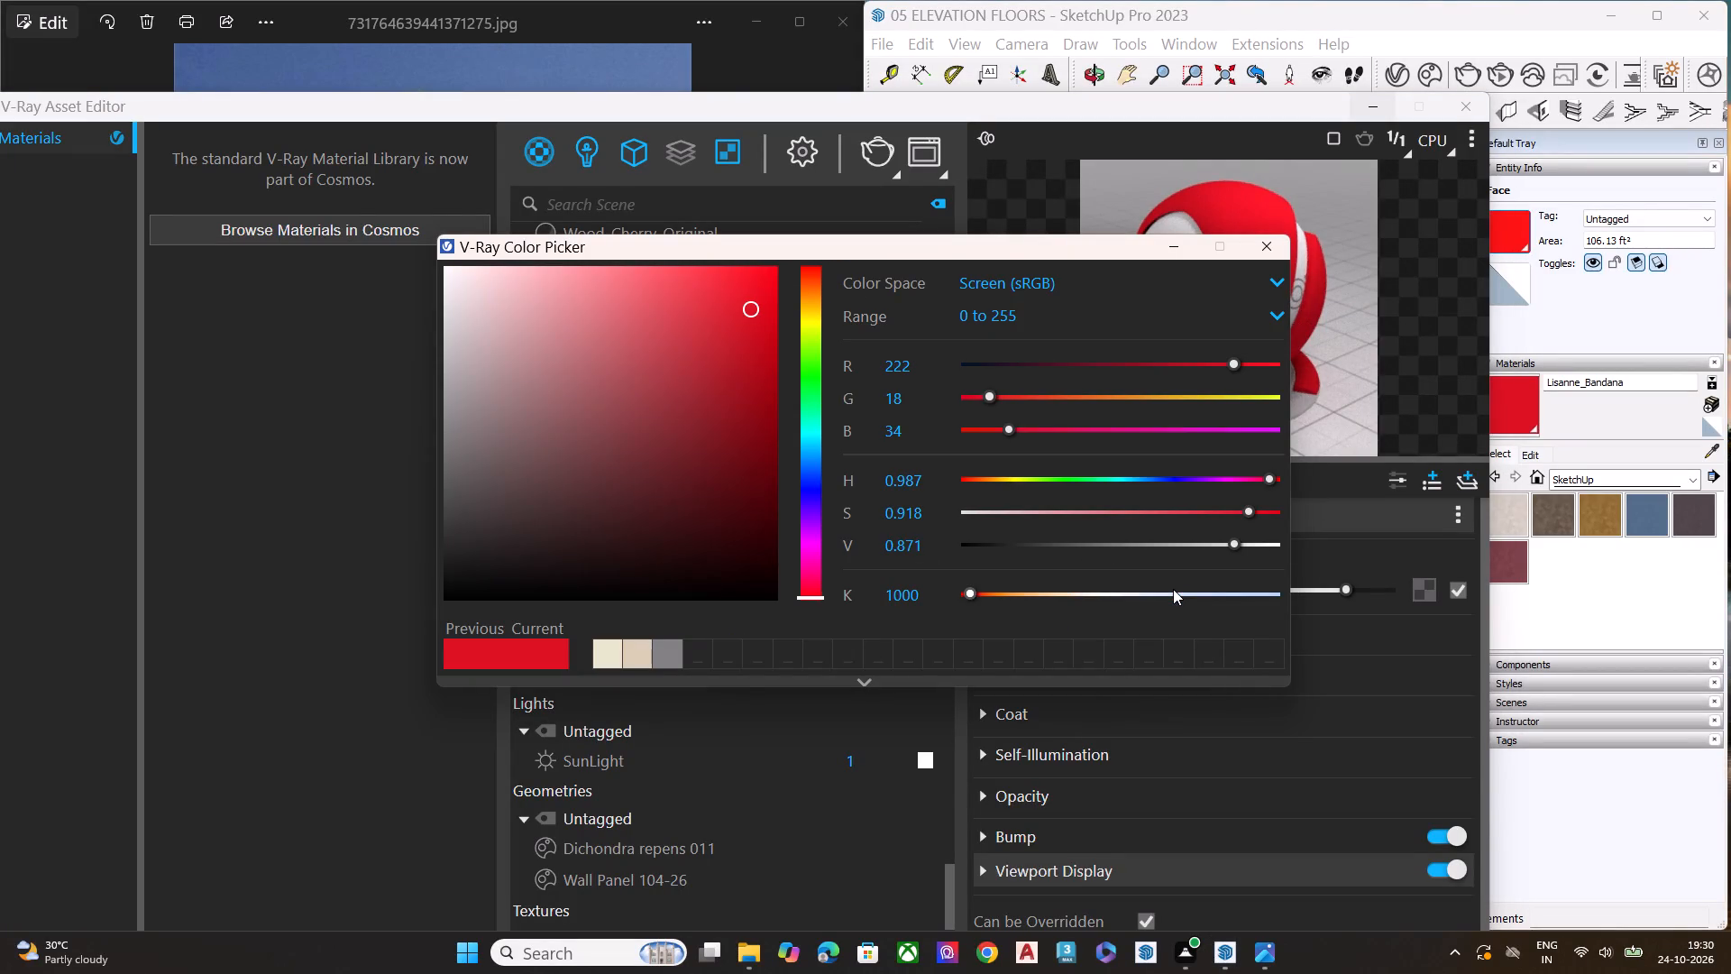
pyautogui.click(1270, 246)
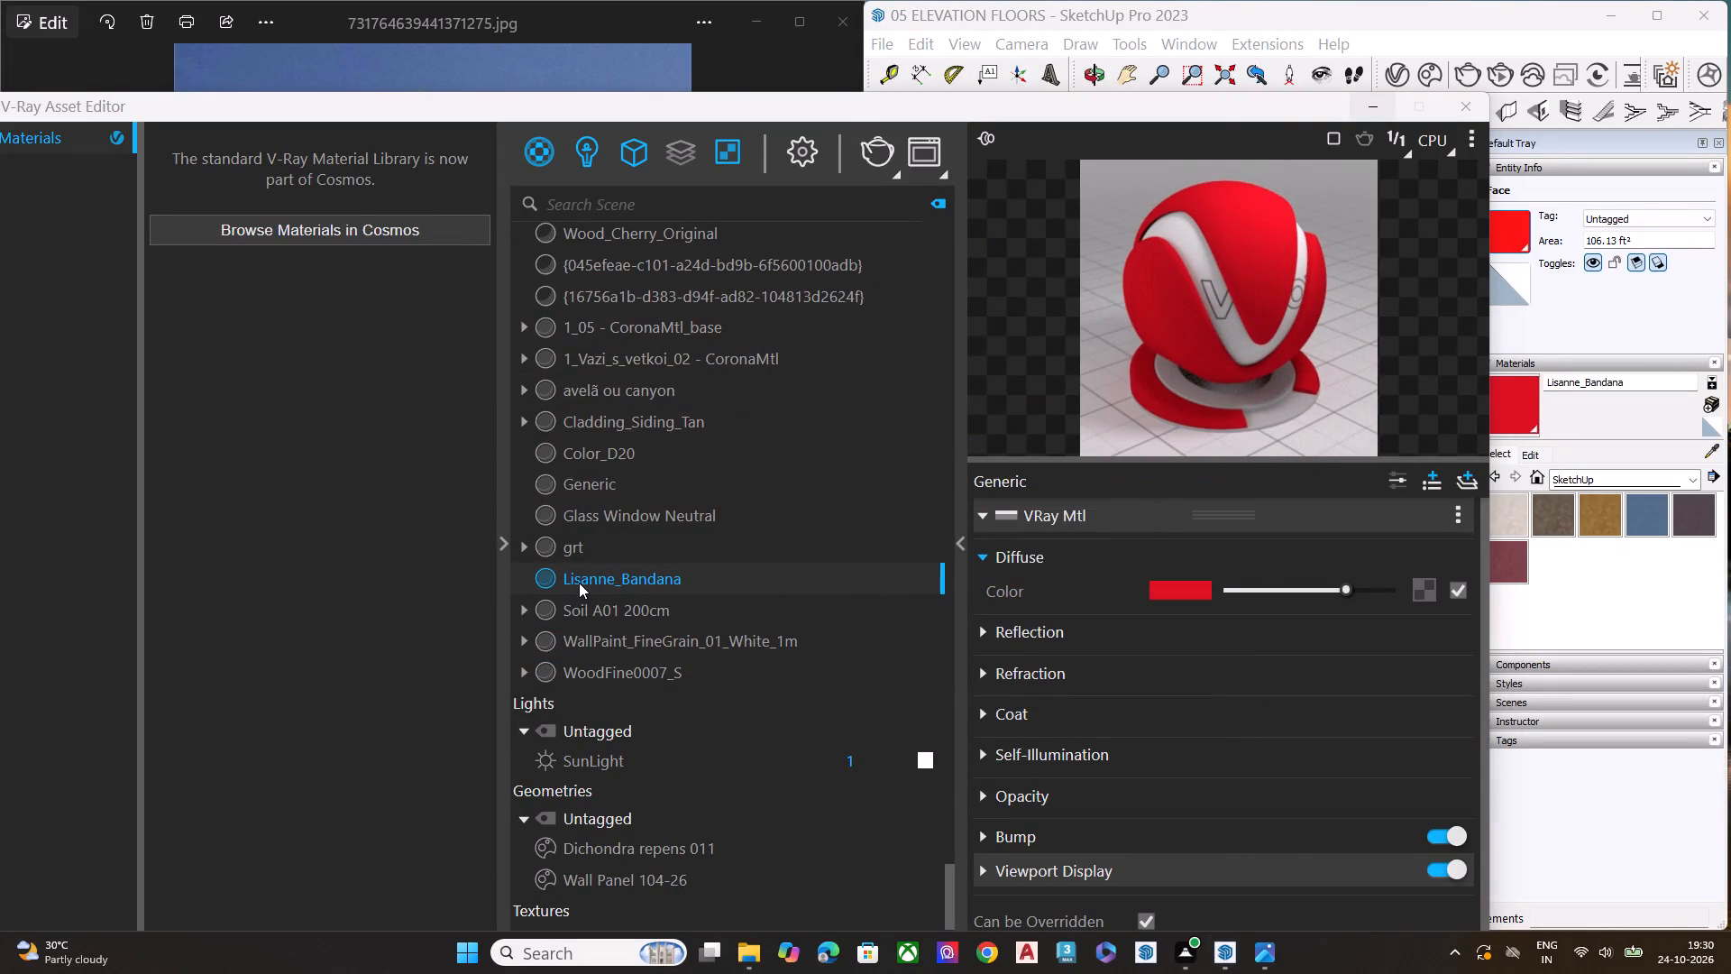
# Save the Lisanne_Bandana material as Lisanne_Bandana.vrmat in the Documents folder.
pyautogui.rightClick(579, 583)
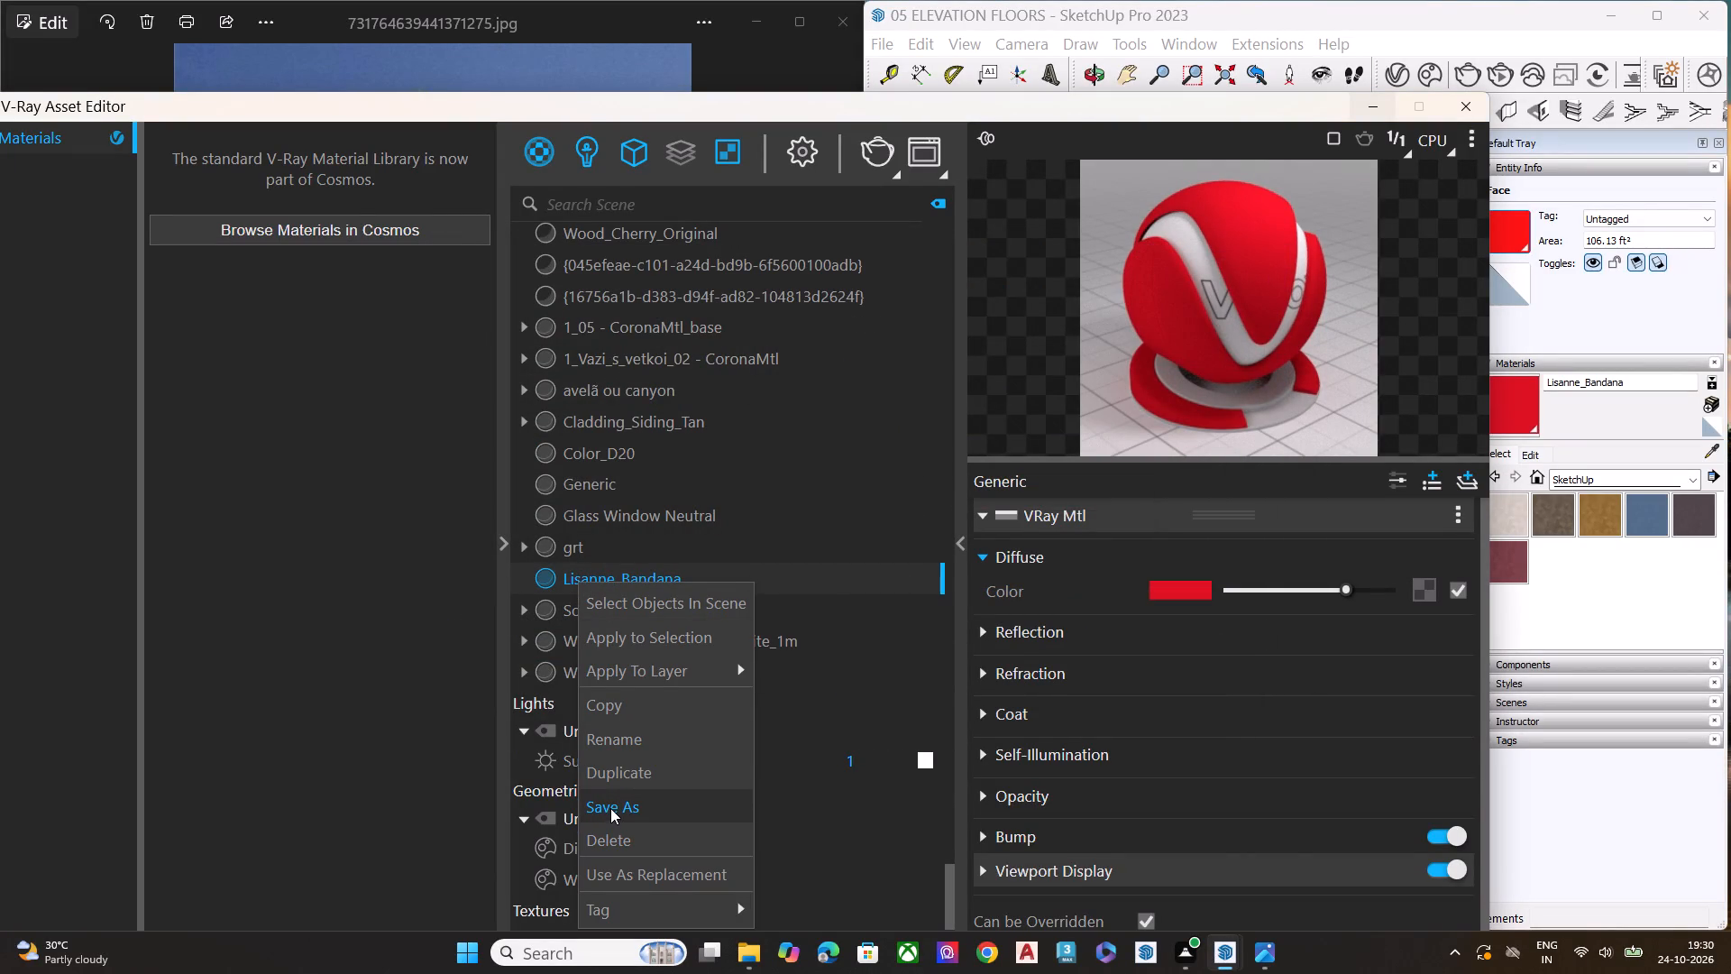
pyautogui.moveTo(609, 808); pyautogui.dragTo(618, 808)
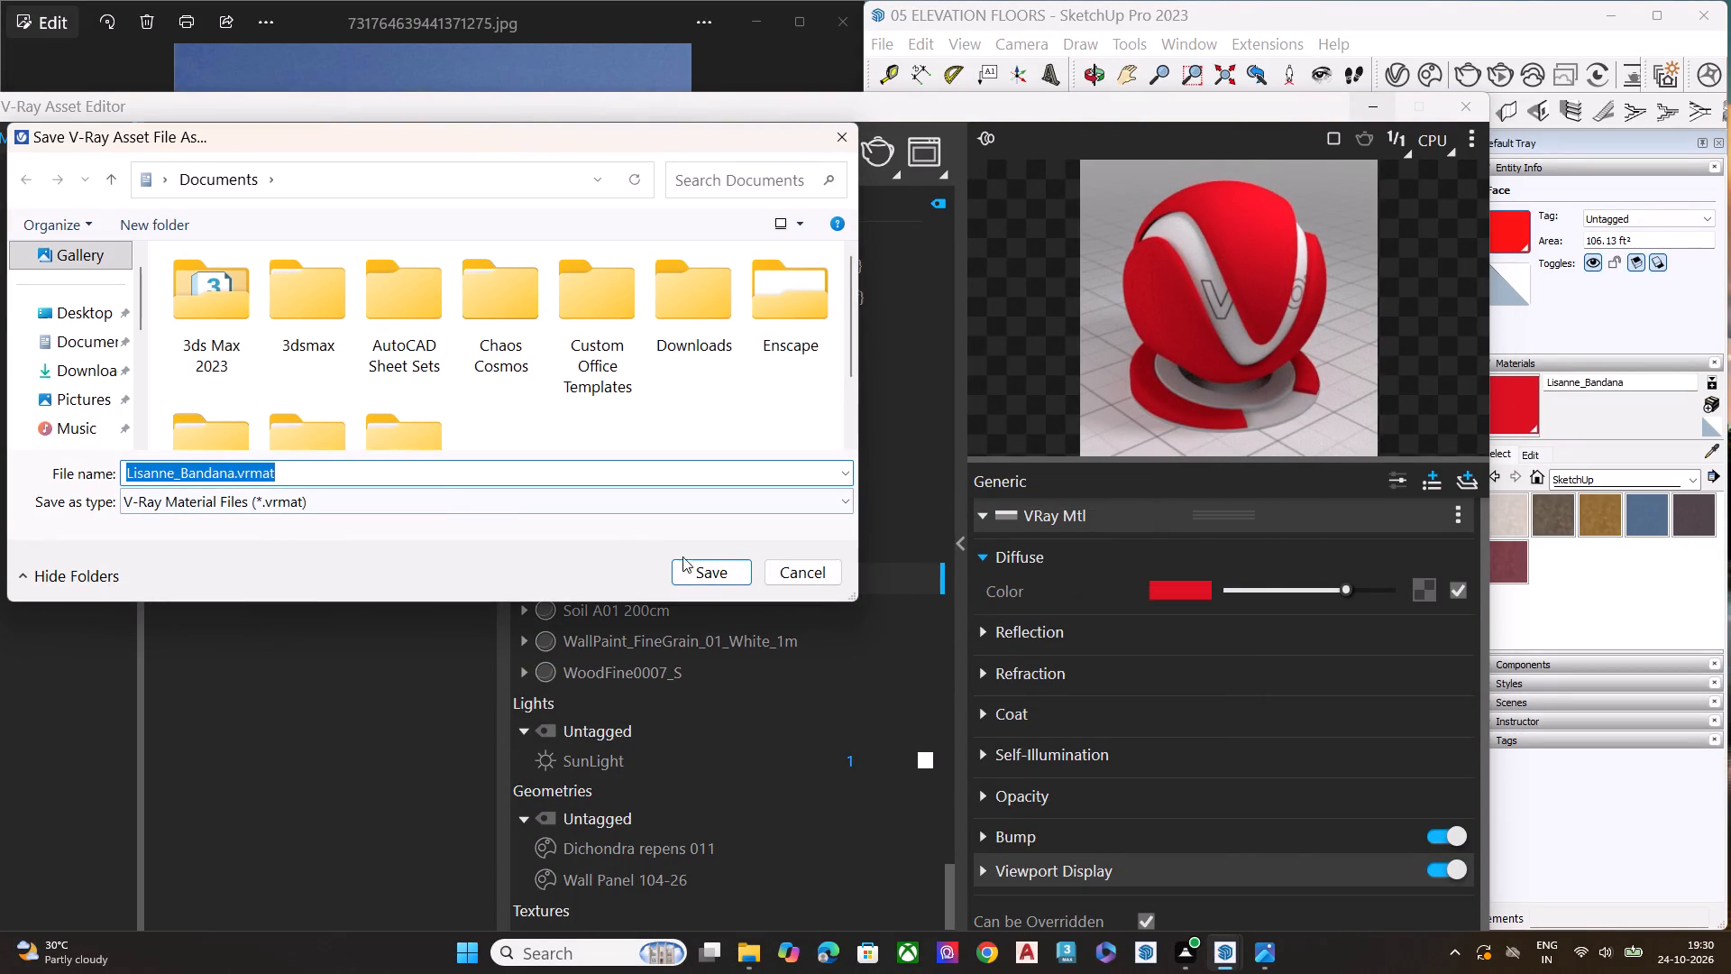
pyautogui.click(703, 567)
pyautogui.scroll(-1, 765, 475)
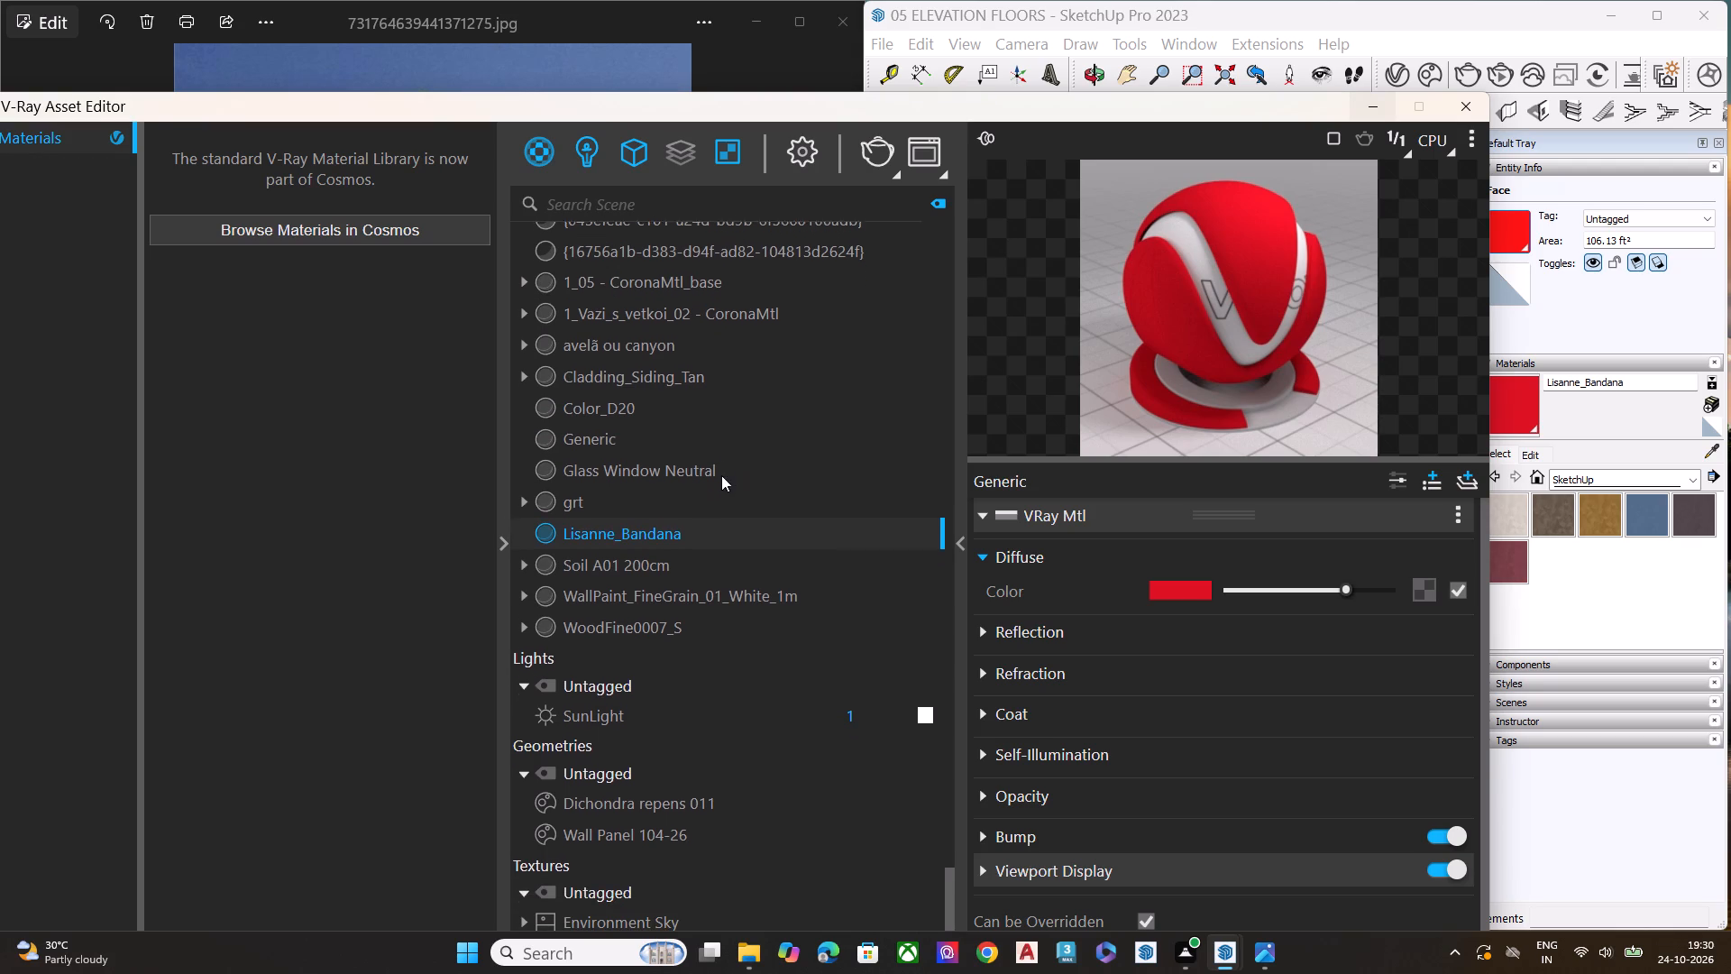
# Close the Asset Editor and paint the white corner strip of the lowest red band with Lisanne_Bandana.
pyautogui.click(1471, 102)
pyautogui.click(1507, 399)
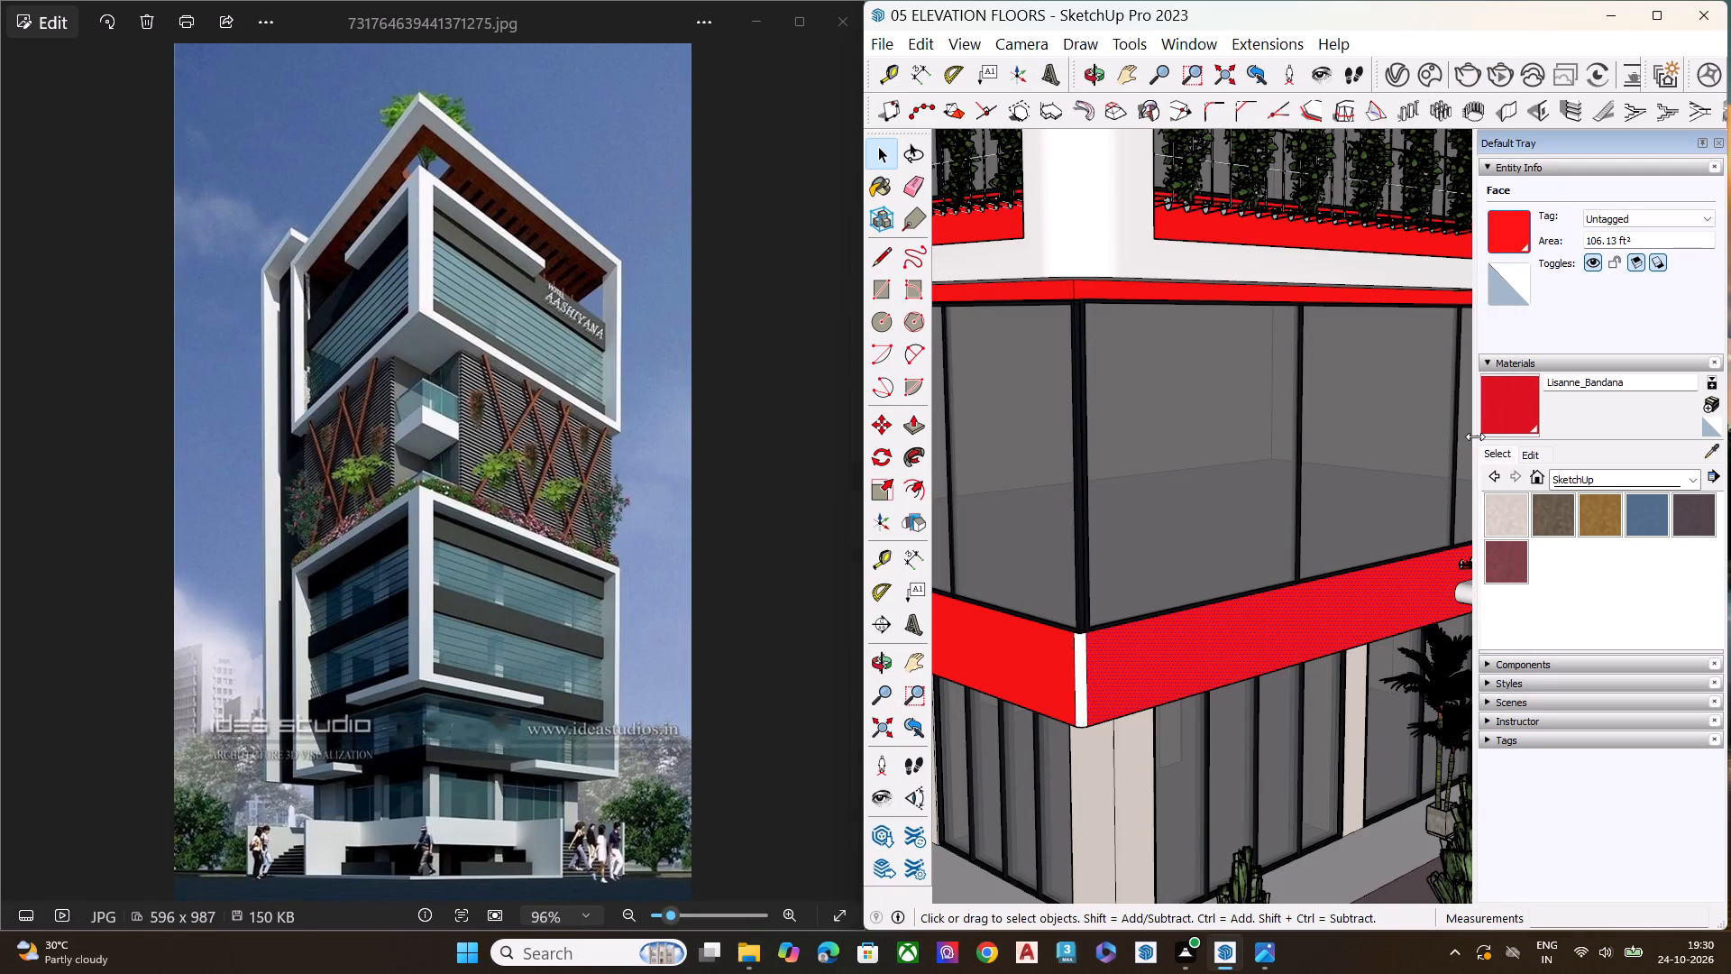
pyautogui.click(1516, 395)
pyautogui.scroll(3, 1085, 664)
pyautogui.click(1074, 671)
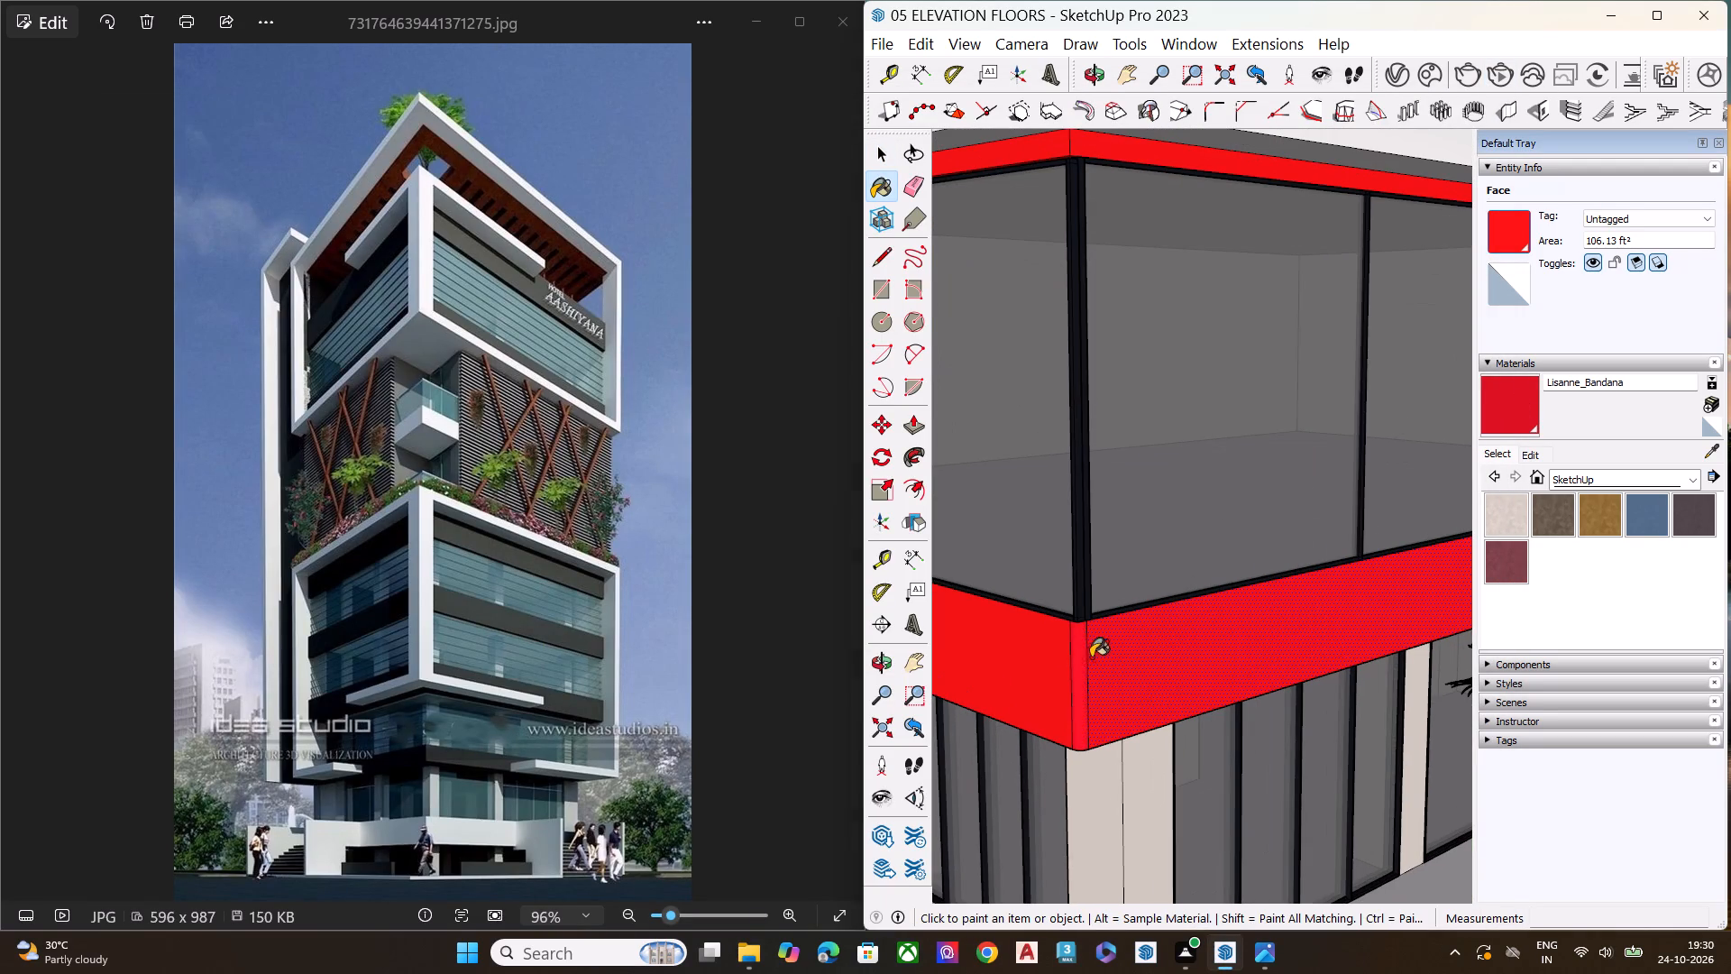
pyautogui.moveTo(1091, 630); pyautogui.dragTo(1091, 596, button='middle')
pyautogui.scroll(1, 1091, 598)
pyautogui.press('space')
# Clear the selection and soften the vertical edges of the corner strip on the lowest red band with the Eraser.
pyautogui.scroll(-9, 1041, 434)
pyautogui.scroll(1, 1143, 361)
pyautogui.scroll(-2, 1143, 361)
pyautogui.scroll(1, 1145, 365)
pyautogui.scroll(-13, 1145, 366)
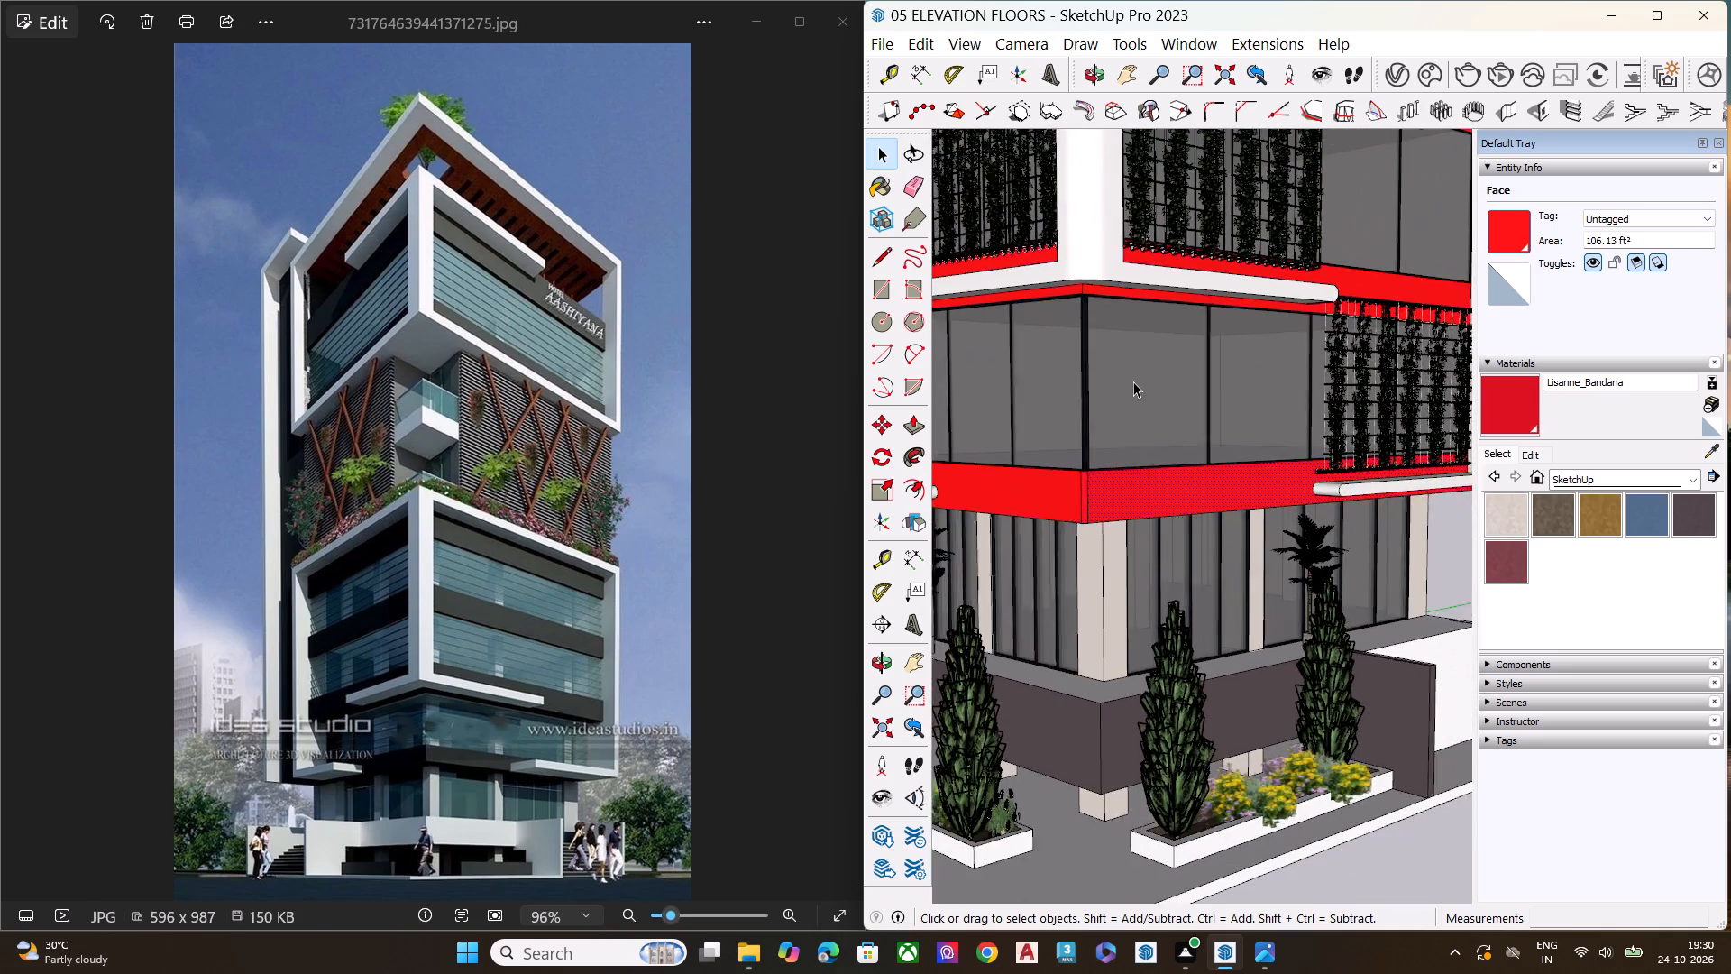
pyautogui.scroll(-8, 1133, 381)
pyautogui.click(1307, 782)
pyautogui.scroll(1, 1109, 453)
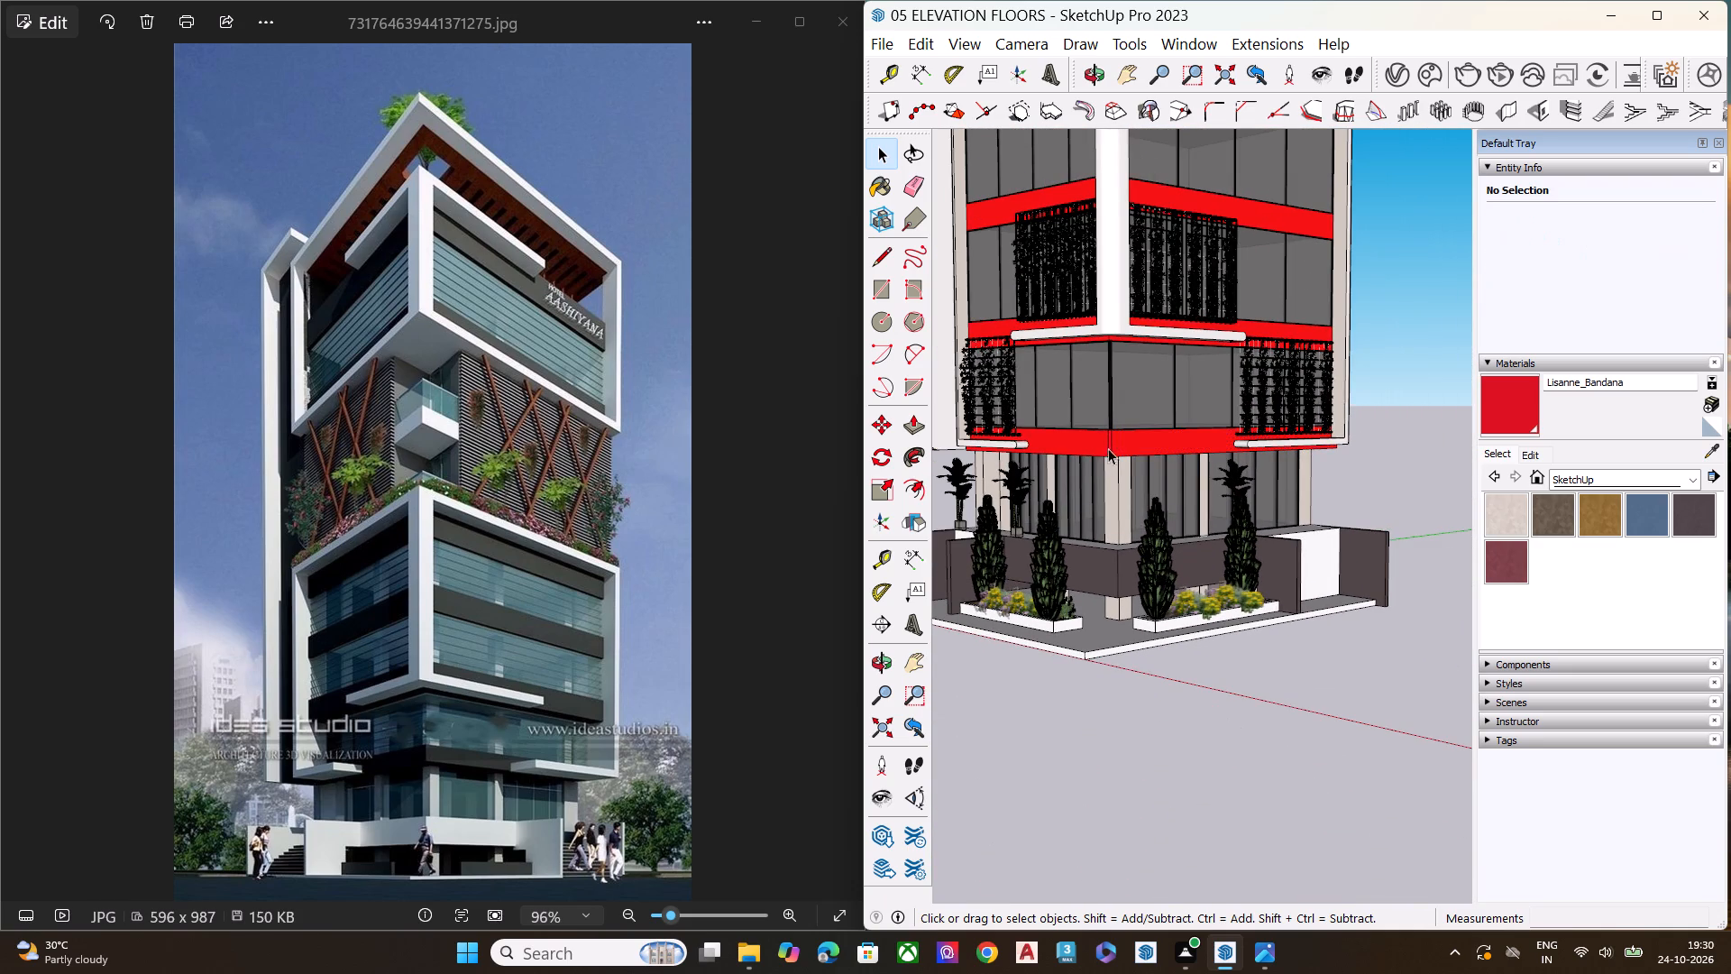
pyautogui.scroll(9, 1108, 448)
pyautogui.scroll(-1, 1117, 437)
pyautogui.scroll(7, 1119, 439)
pyautogui.scroll(-1, 1122, 448)
pyautogui.scroll(1, 1122, 448)
pyautogui.scroll(-1, 1122, 448)
pyautogui.scroll(2, 1122, 448)
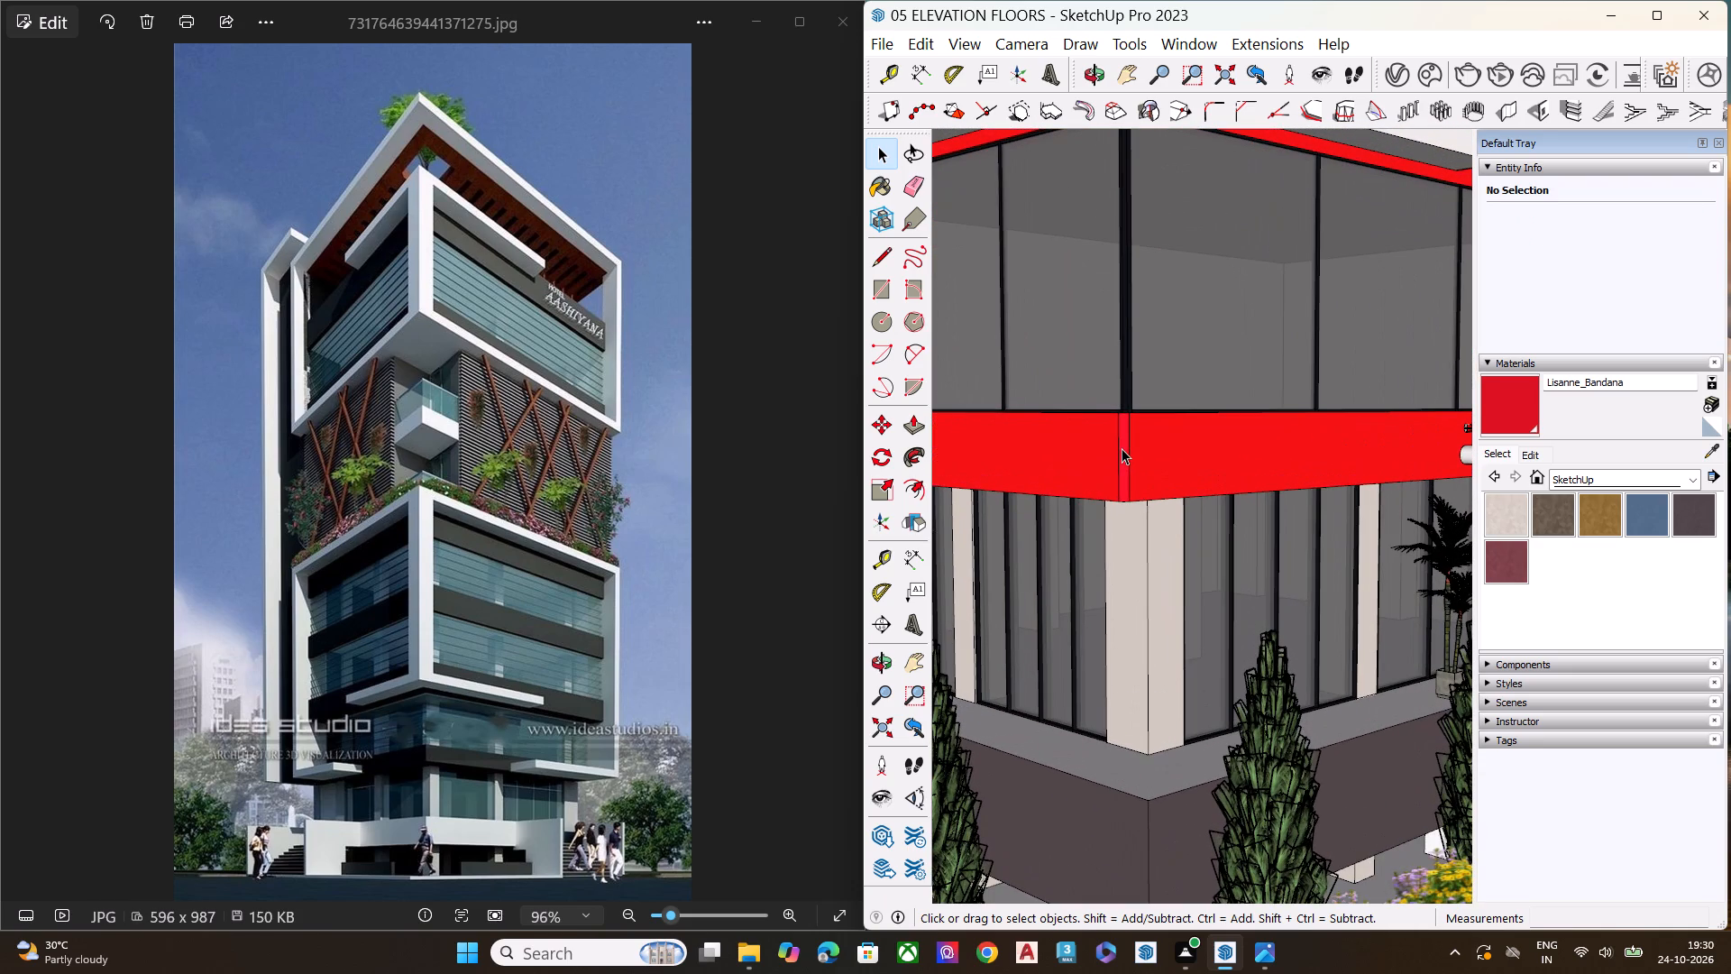
pyautogui.press('e')
pyautogui.click(1131, 445)
pyautogui.click(1119, 452)
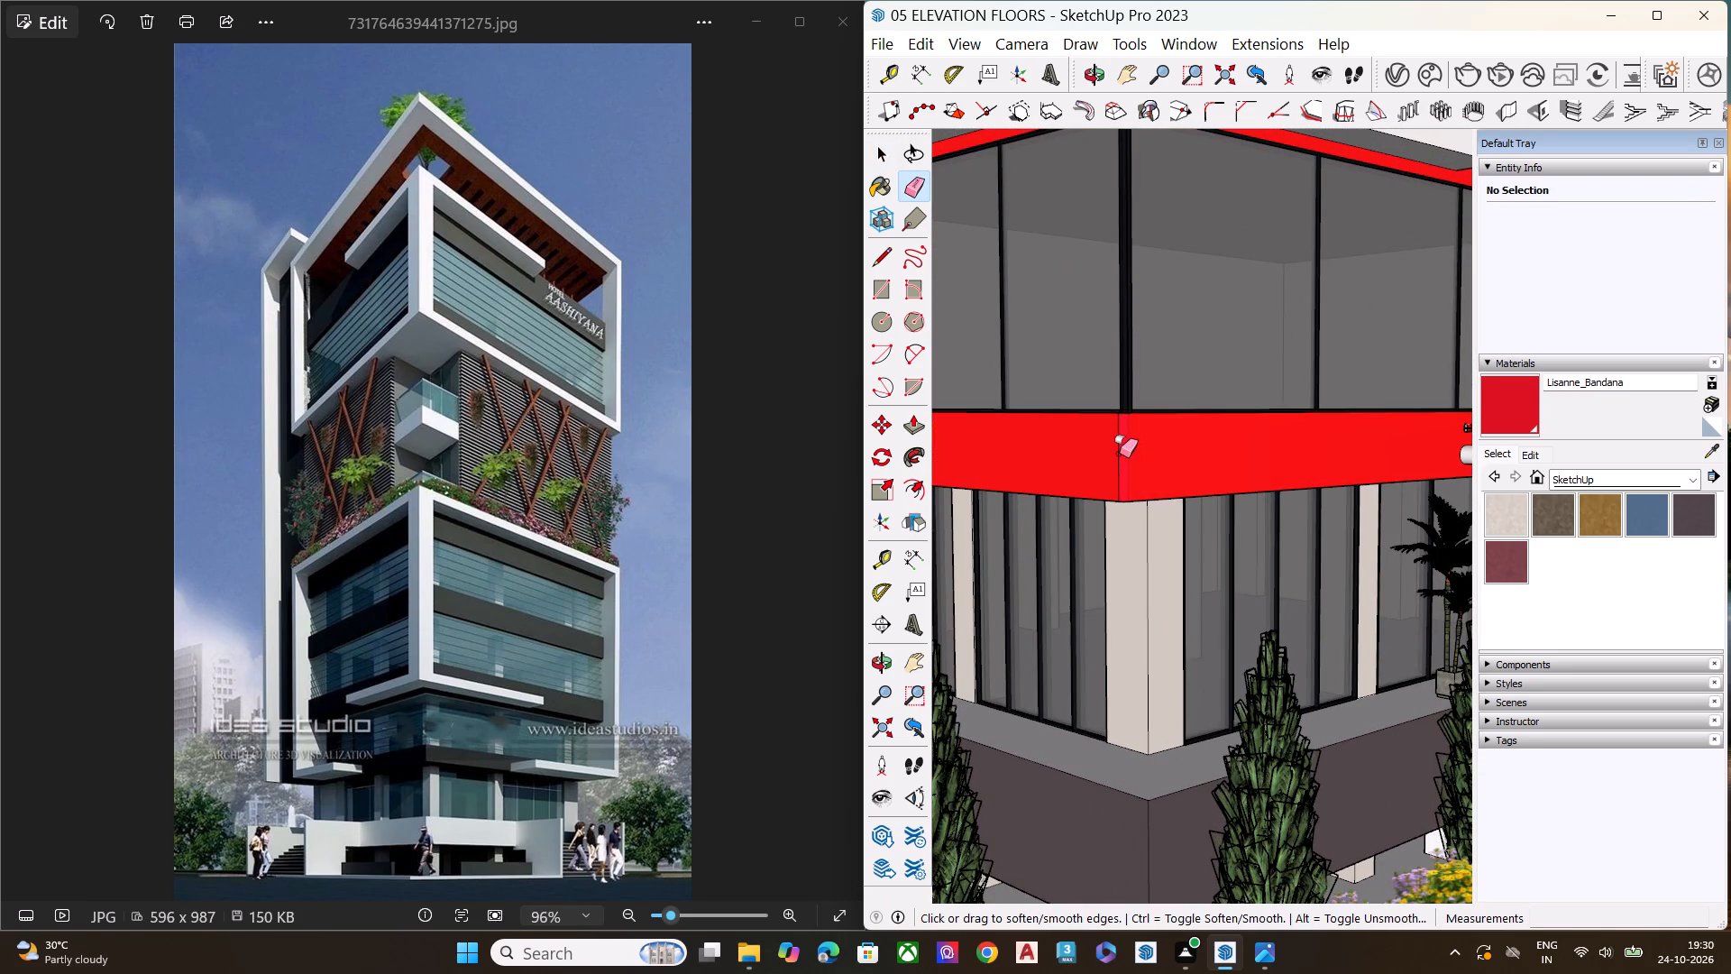
pyautogui.click(1118, 453)
pyautogui.scroll(1, 1113, 427)
pyautogui.scroll(-5, 1113, 427)
pyautogui.scroll(2, 1113, 427)
pyautogui.scroll(-1, 1113, 427)
pyautogui.scroll(3, 1113, 427)
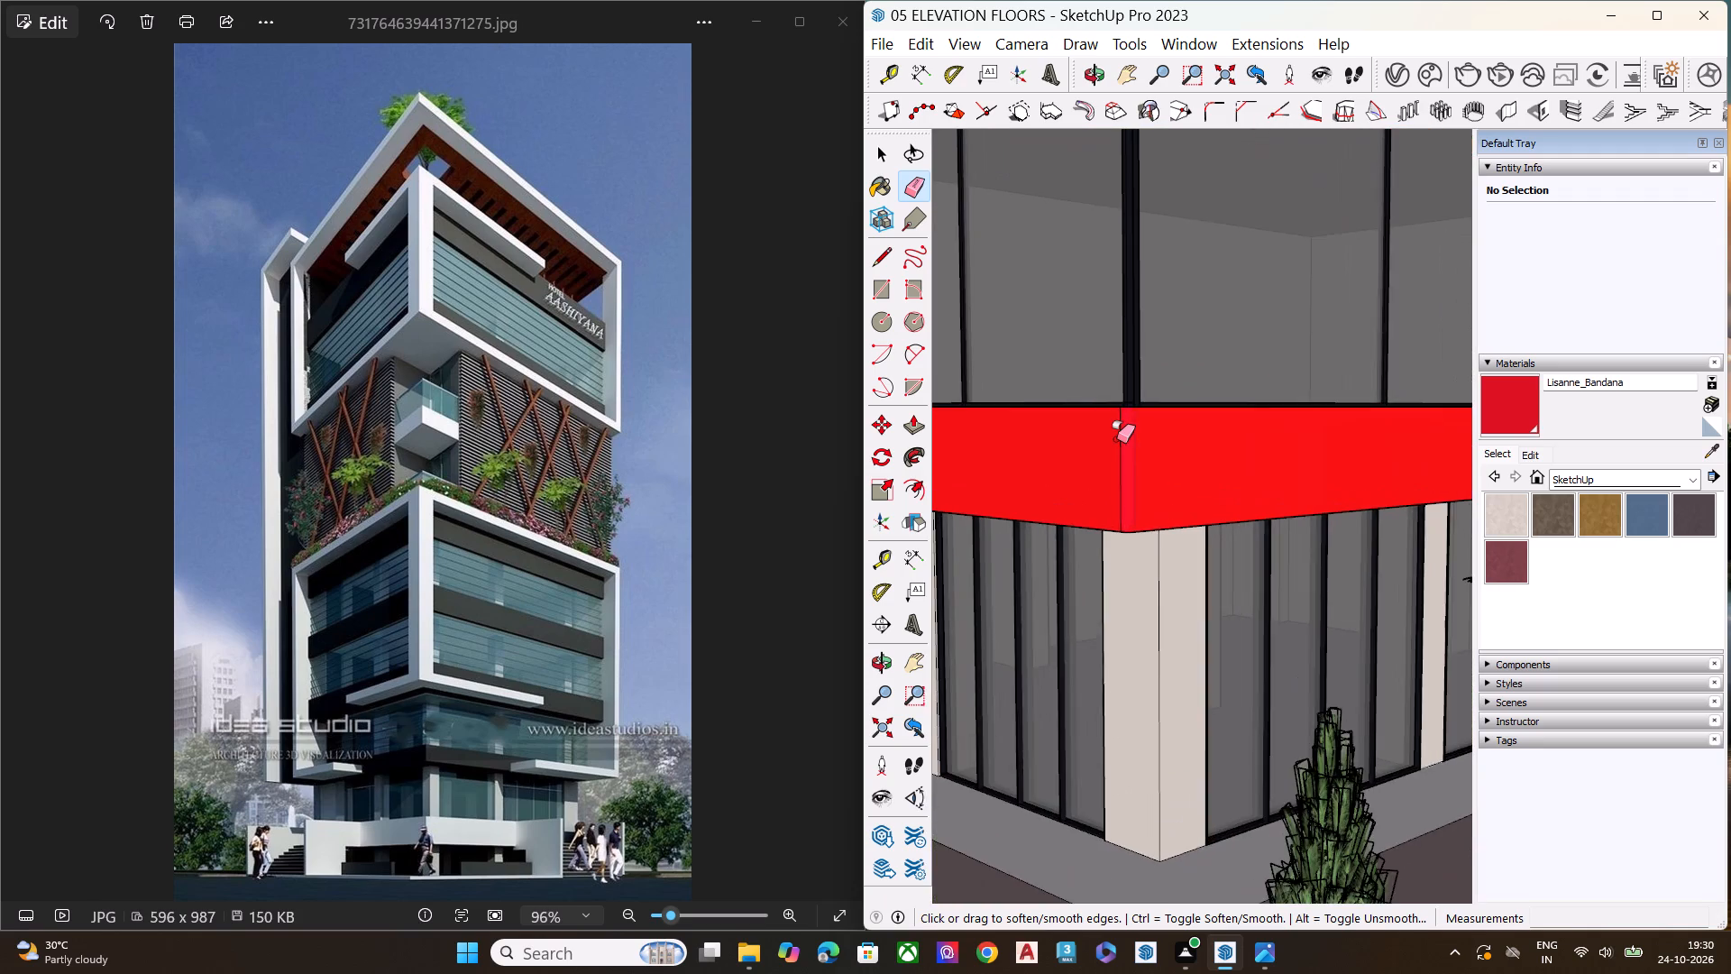
# Soften the remaining vertical edge at the corner of the lowest red band with the Eraser.
pyautogui.scroll(7, 1117, 437)
pyautogui.scroll(-2, 1117, 437)
pyautogui.scroll(6, 1117, 437)
pyautogui.click(1122, 436)
pyautogui.press('space')
# Examine the red bands, corners and ground floor from around the whole building against the reference image.
pyautogui.scroll(-7, 1067, 463)
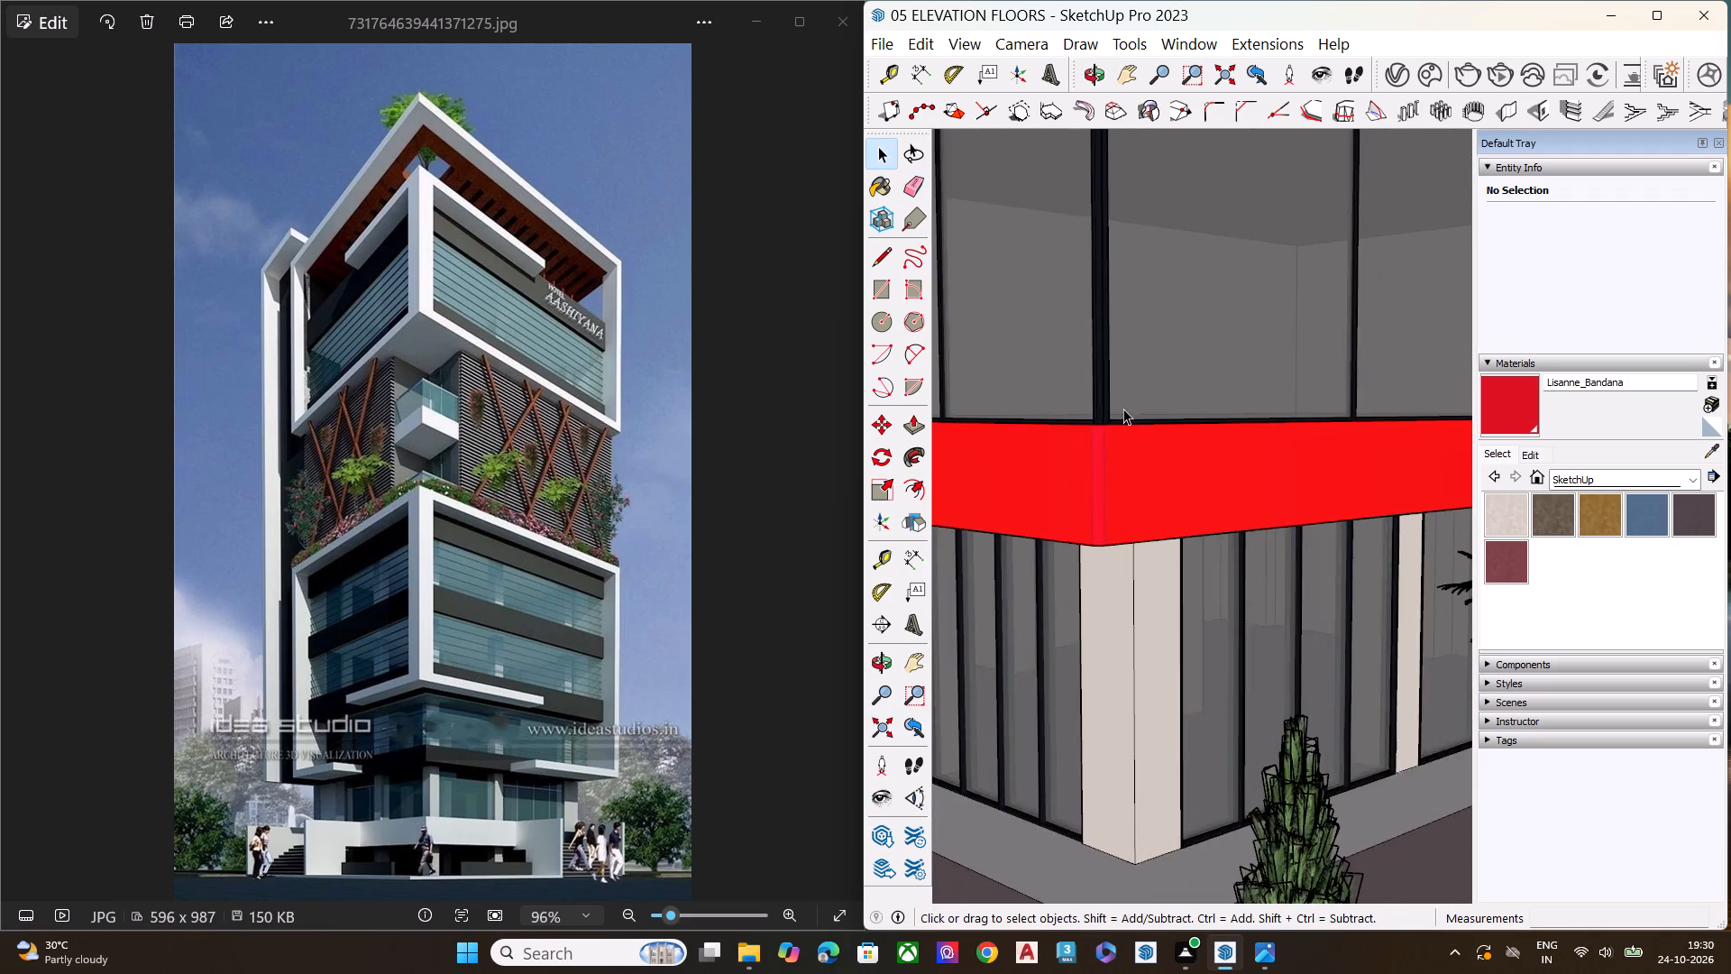
pyautogui.scroll(-2, 1123, 409)
pyautogui.scroll(1, 1125, 407)
pyautogui.scroll(-20, 1125, 407)
pyautogui.scroll(-9, 1096, 442)
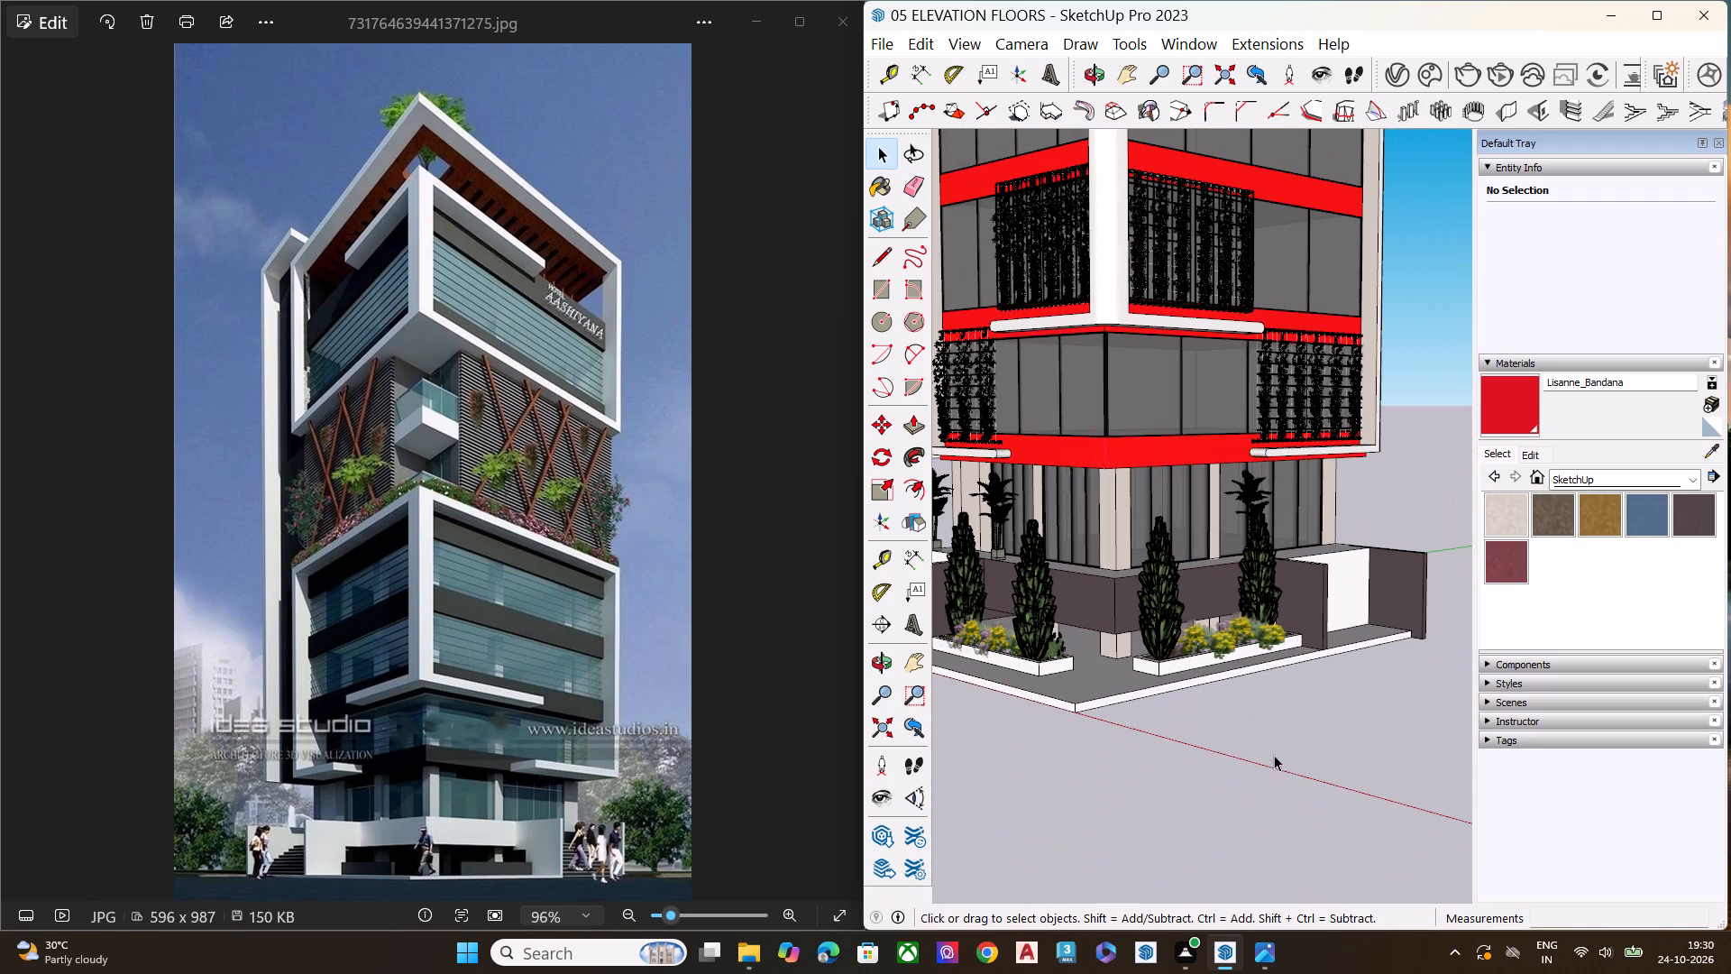
pyautogui.click(1283, 778)
pyautogui.scroll(-8, 1176, 636)
pyautogui.moveTo(1293, 625); pyautogui.dragTo(961, 620, button='middle')
pyautogui.scroll(-6, 1050, 495)
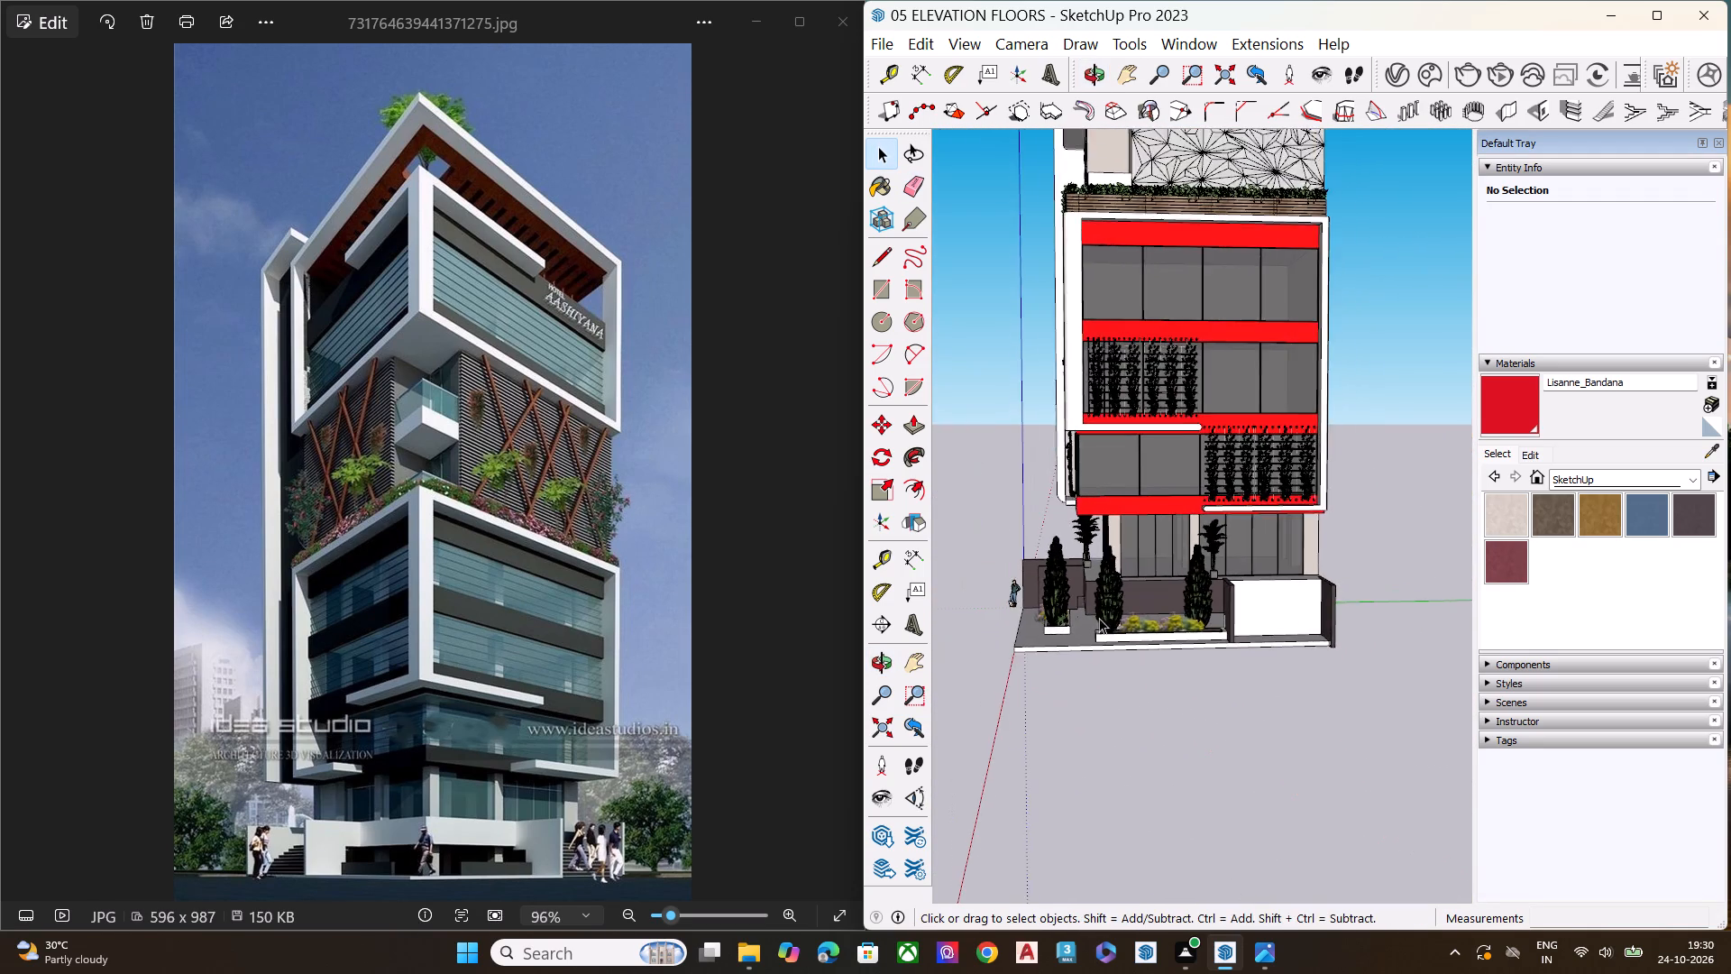
pyautogui.scroll(-4, 1099, 618)
pyautogui.press('space')
pyautogui.scroll(-8, 1084, 389)
pyautogui.moveTo(1125, 512); pyautogui.dragTo(1358, 418, button='middle')
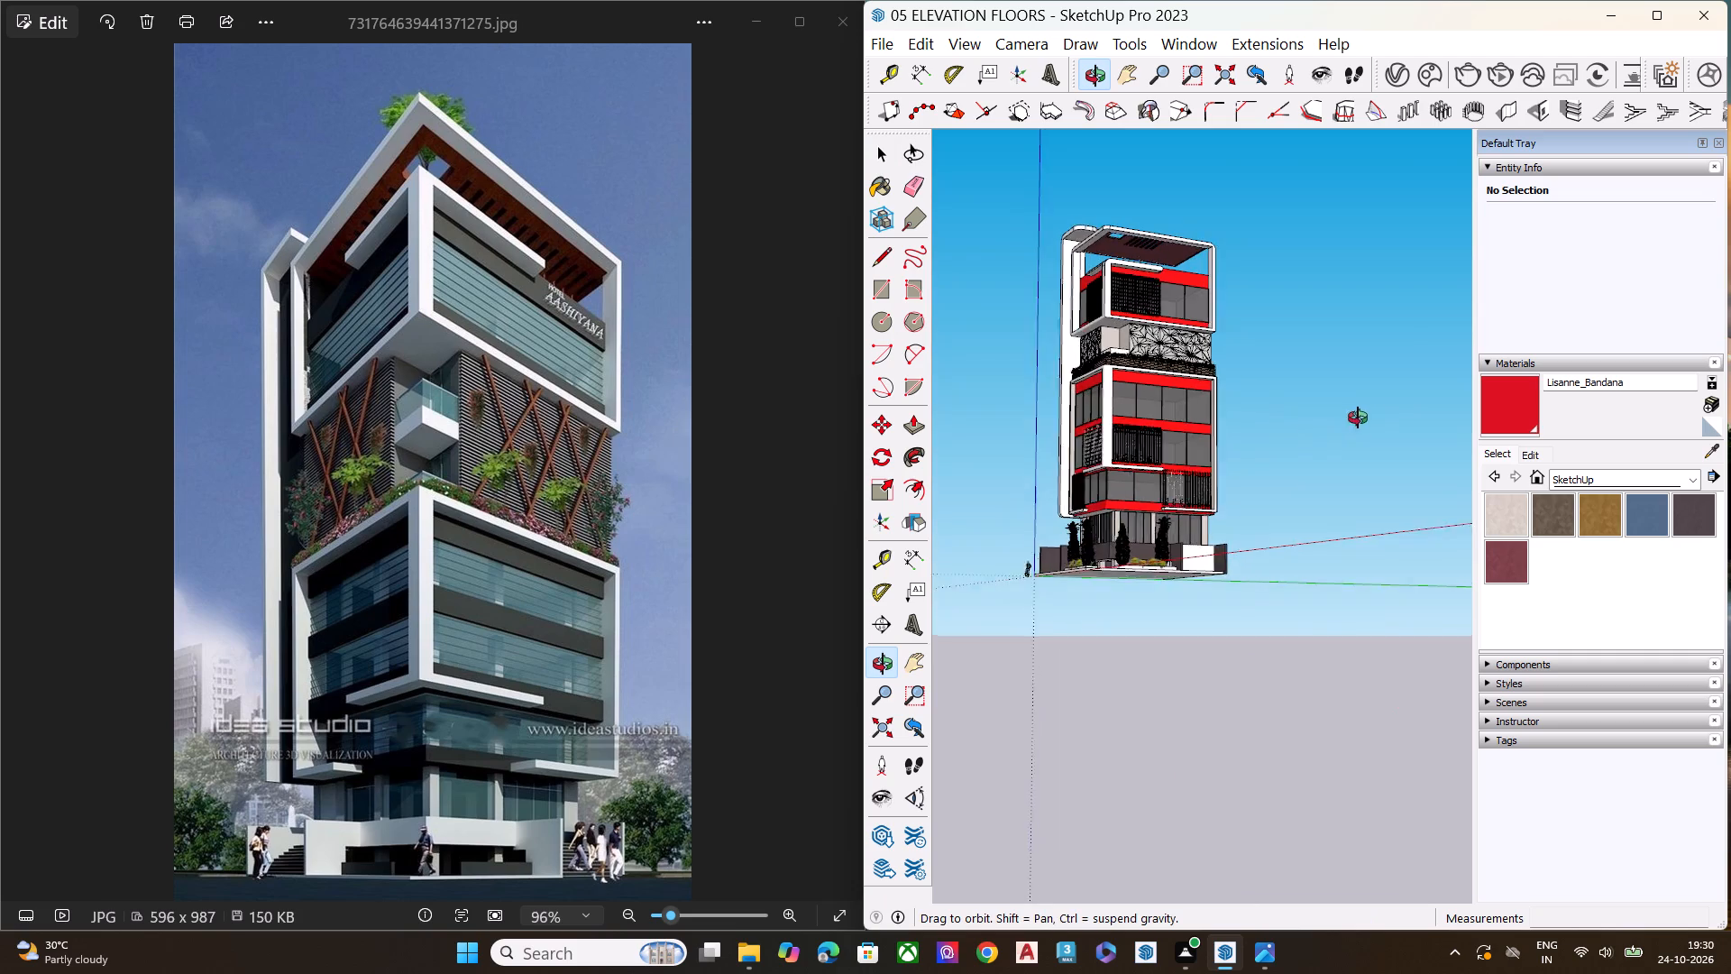
pyautogui.moveTo(1358, 418); pyautogui.dragTo(1415, 411, button='middle')
pyautogui.scroll(7, 1383, 365)
pyautogui.moveTo(966, 446); pyautogui.dragTo(1203, 376, button='middle')
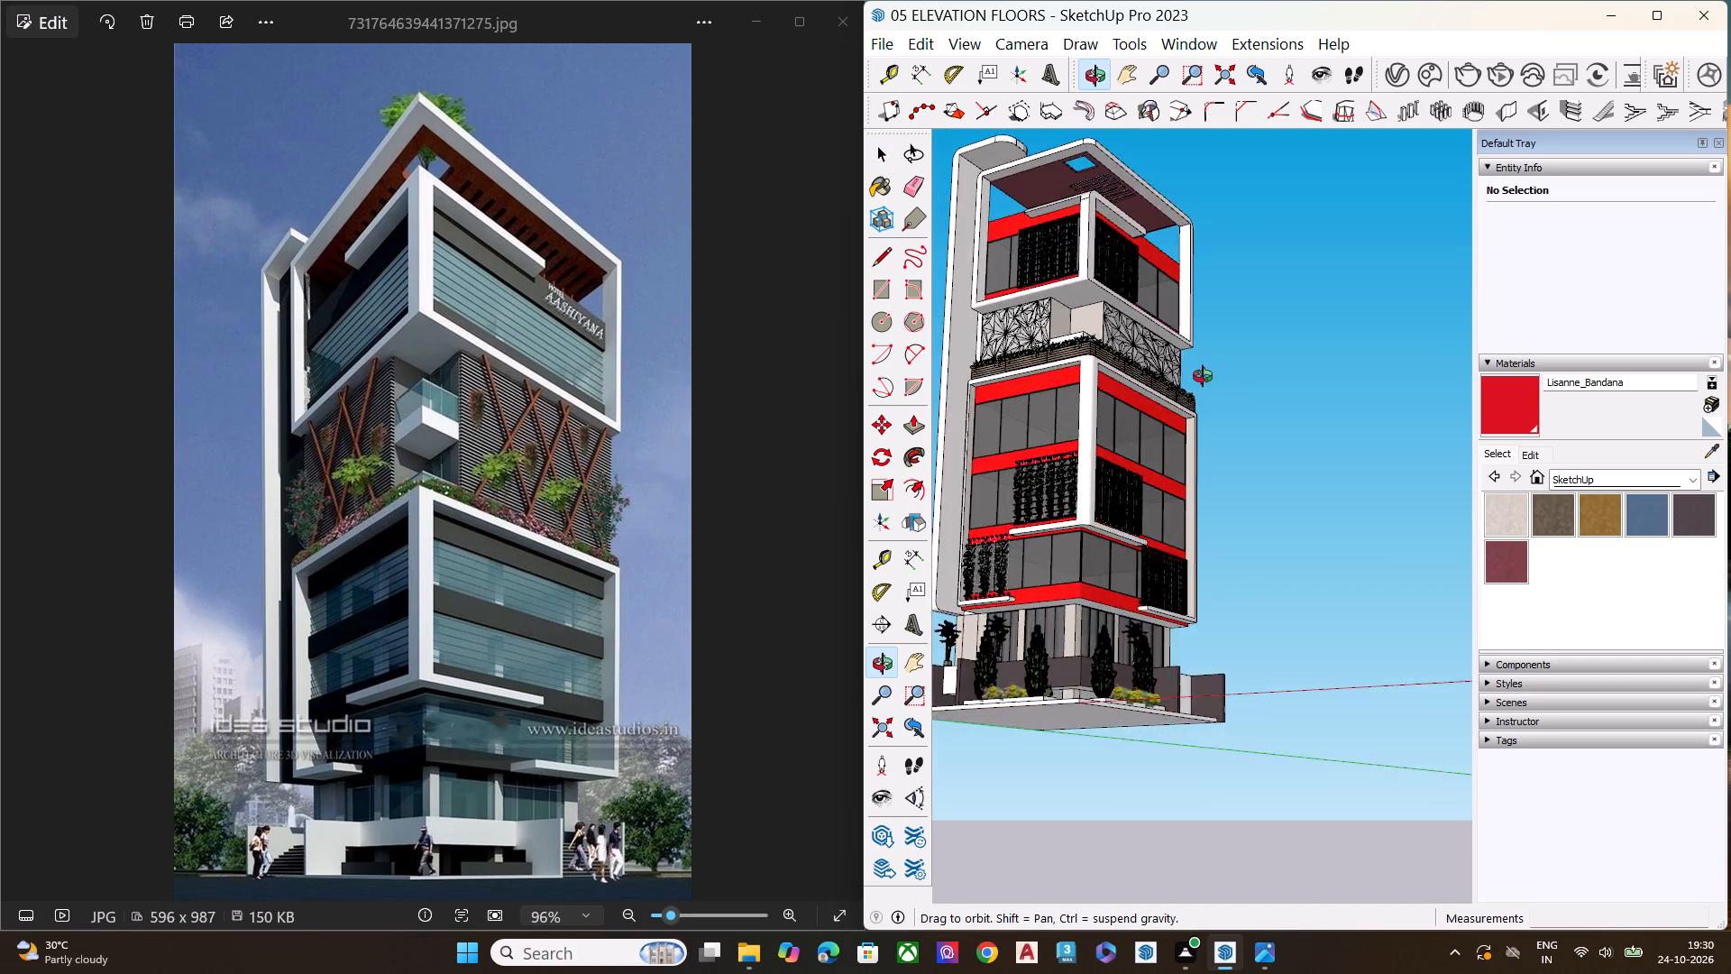
pyautogui.moveTo(1203, 376); pyautogui.dragTo(1382, 512, button='middle')
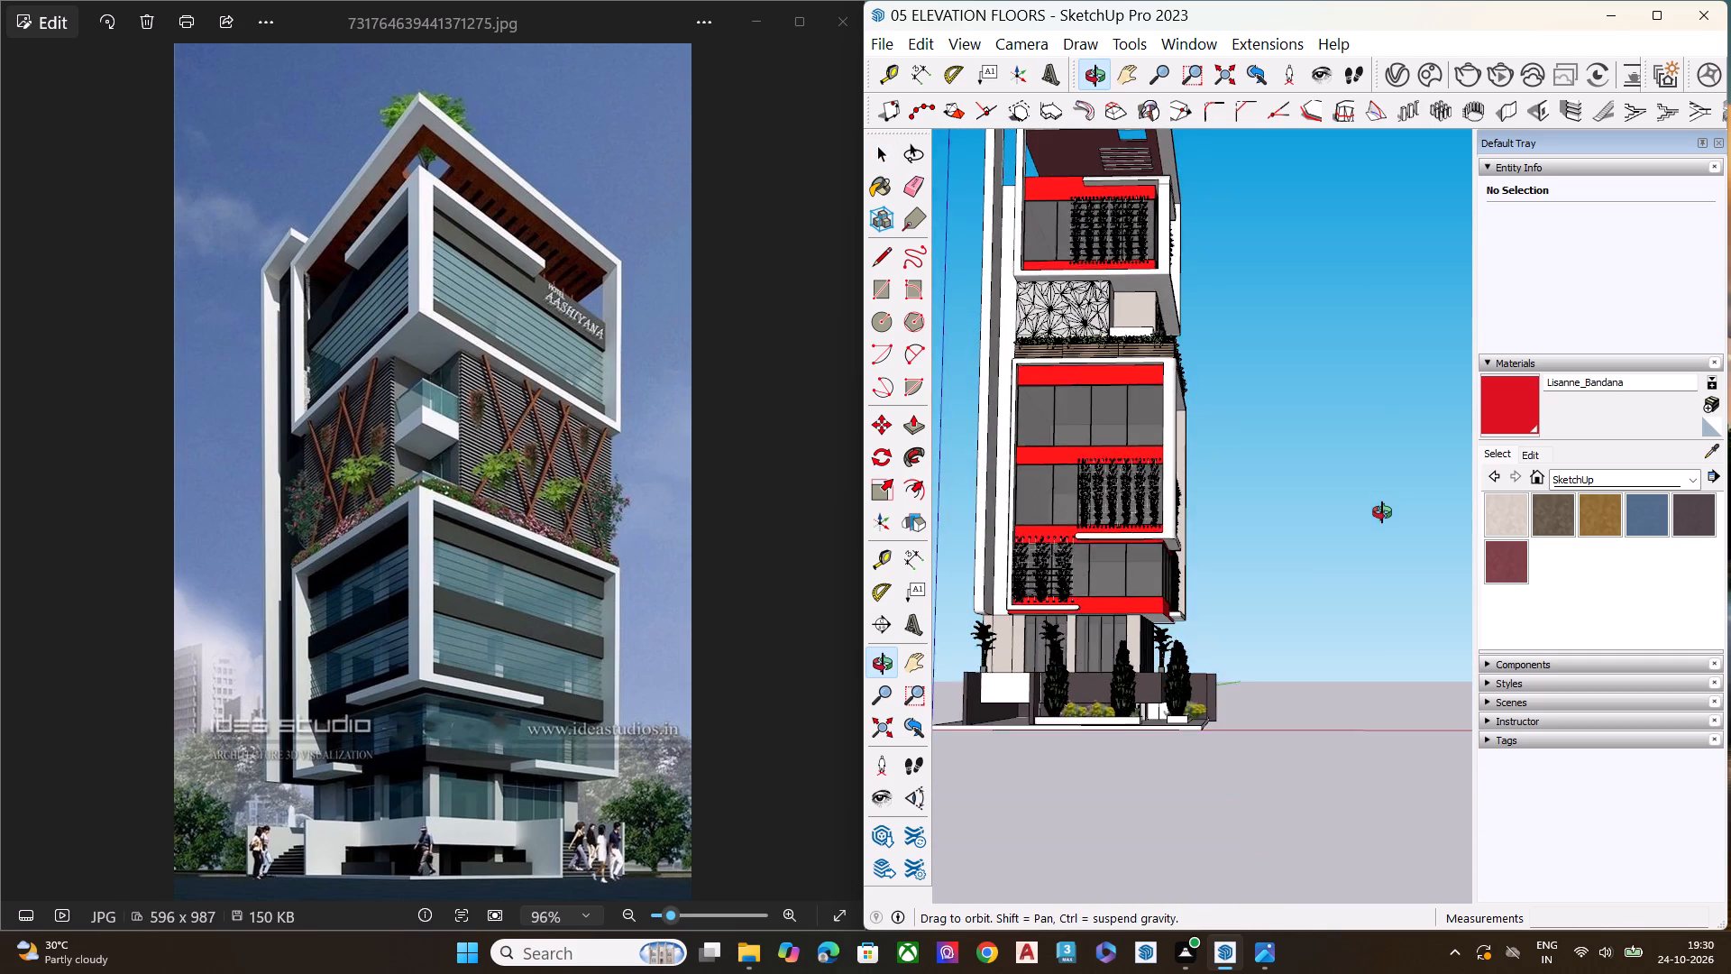
pyautogui.moveTo(1382, 512); pyautogui.dragTo(1382, 531, button='middle')
pyautogui.scroll(11, 1126, 739)
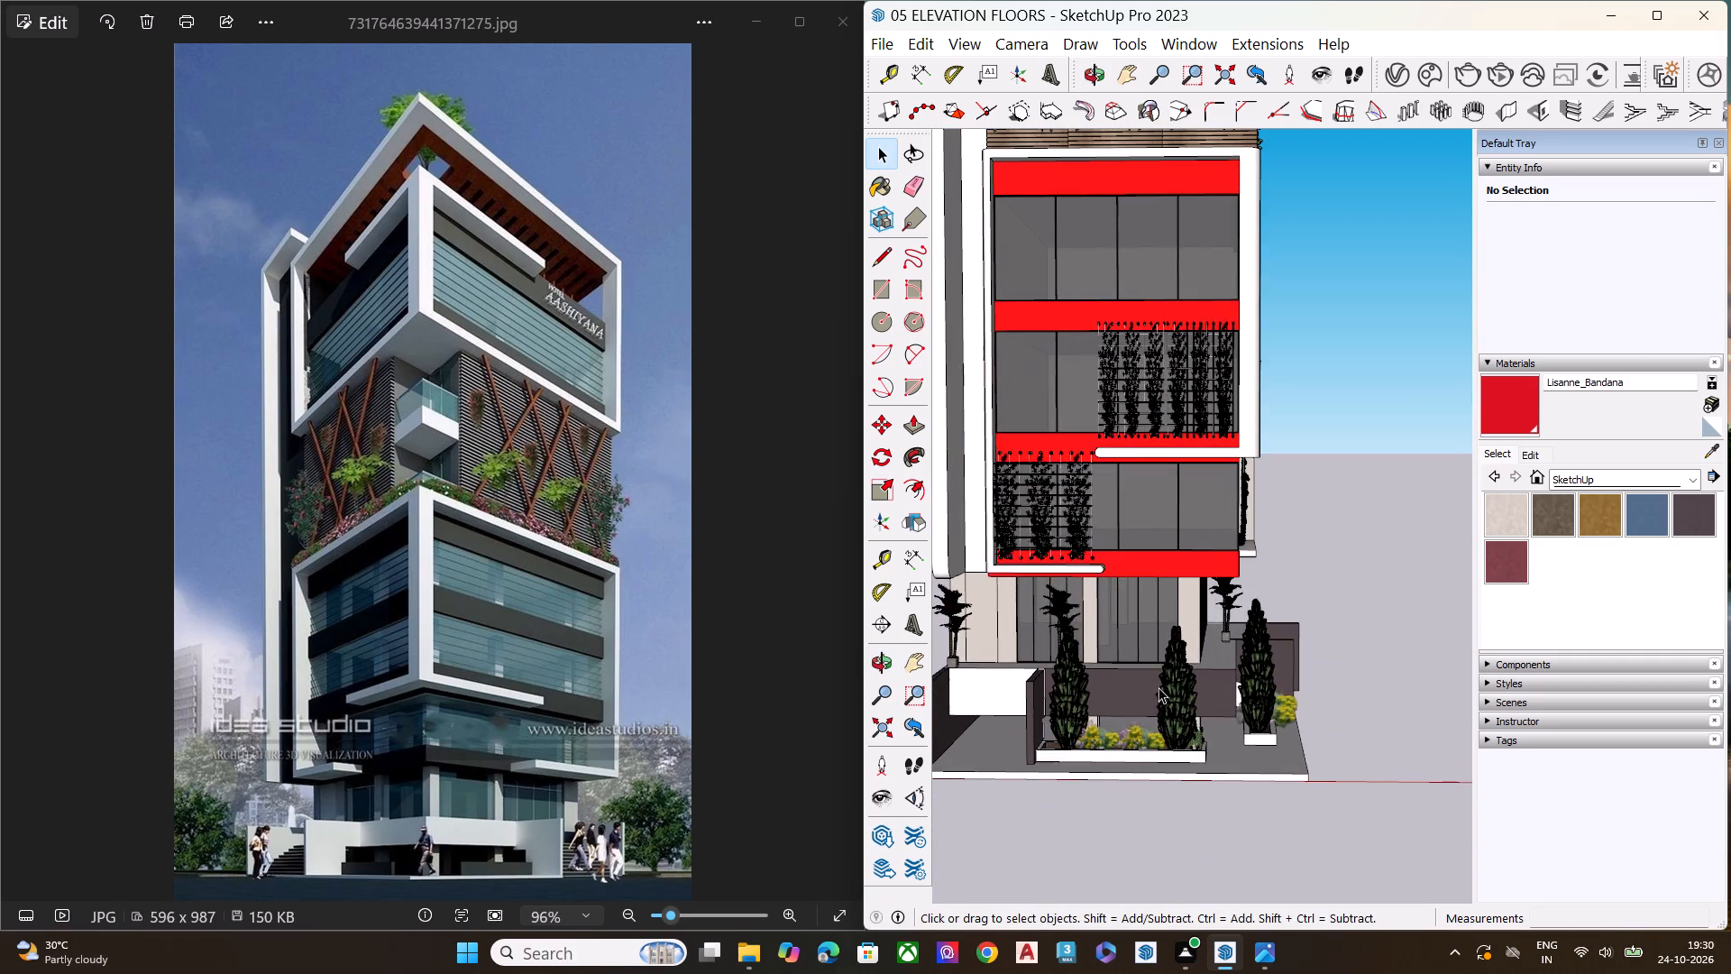
pyautogui.moveTo(1159, 685); pyautogui.dragTo(949, 593, button='middle')
pyautogui.scroll(6, 1060, 620)
pyautogui.moveTo(1130, 649); pyautogui.dragTo(1001, 645, button='middle')
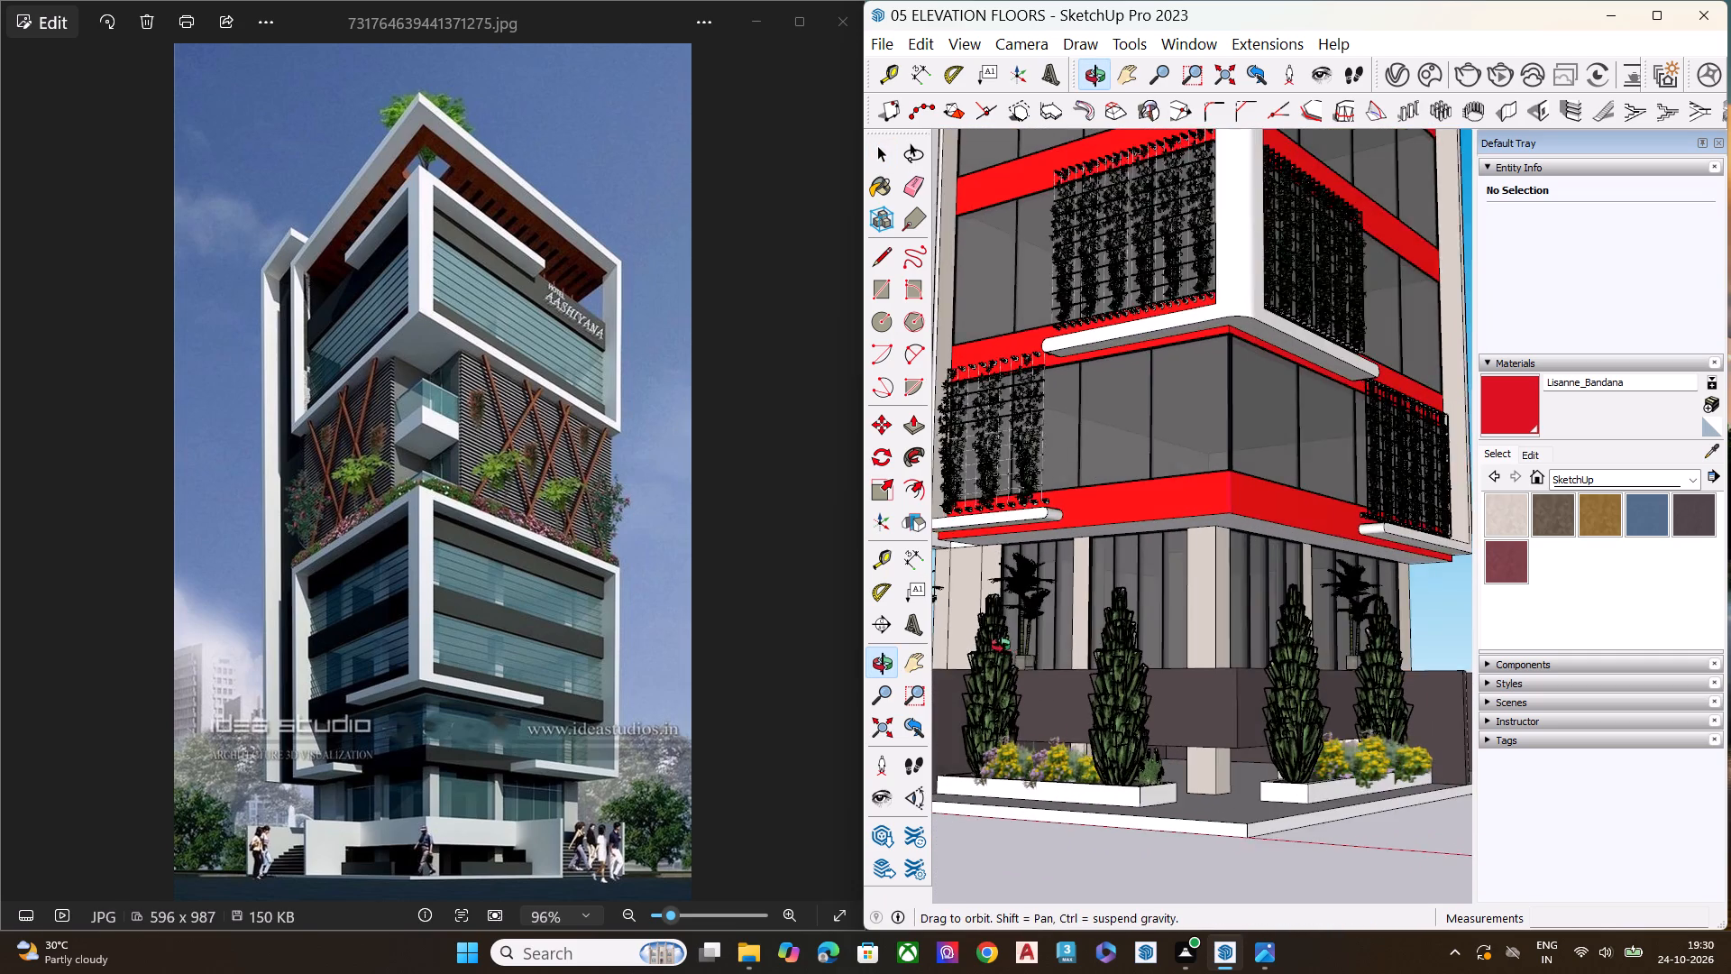
pyautogui.moveTo(1001, 645); pyautogui.dragTo(929, 645, button='middle')
pyautogui.scroll(1, 1090, 627)
pyautogui.scroll(-9, 1096, 626)
pyautogui.moveTo(1272, 612); pyautogui.dragTo(1331, 562, button='middle')
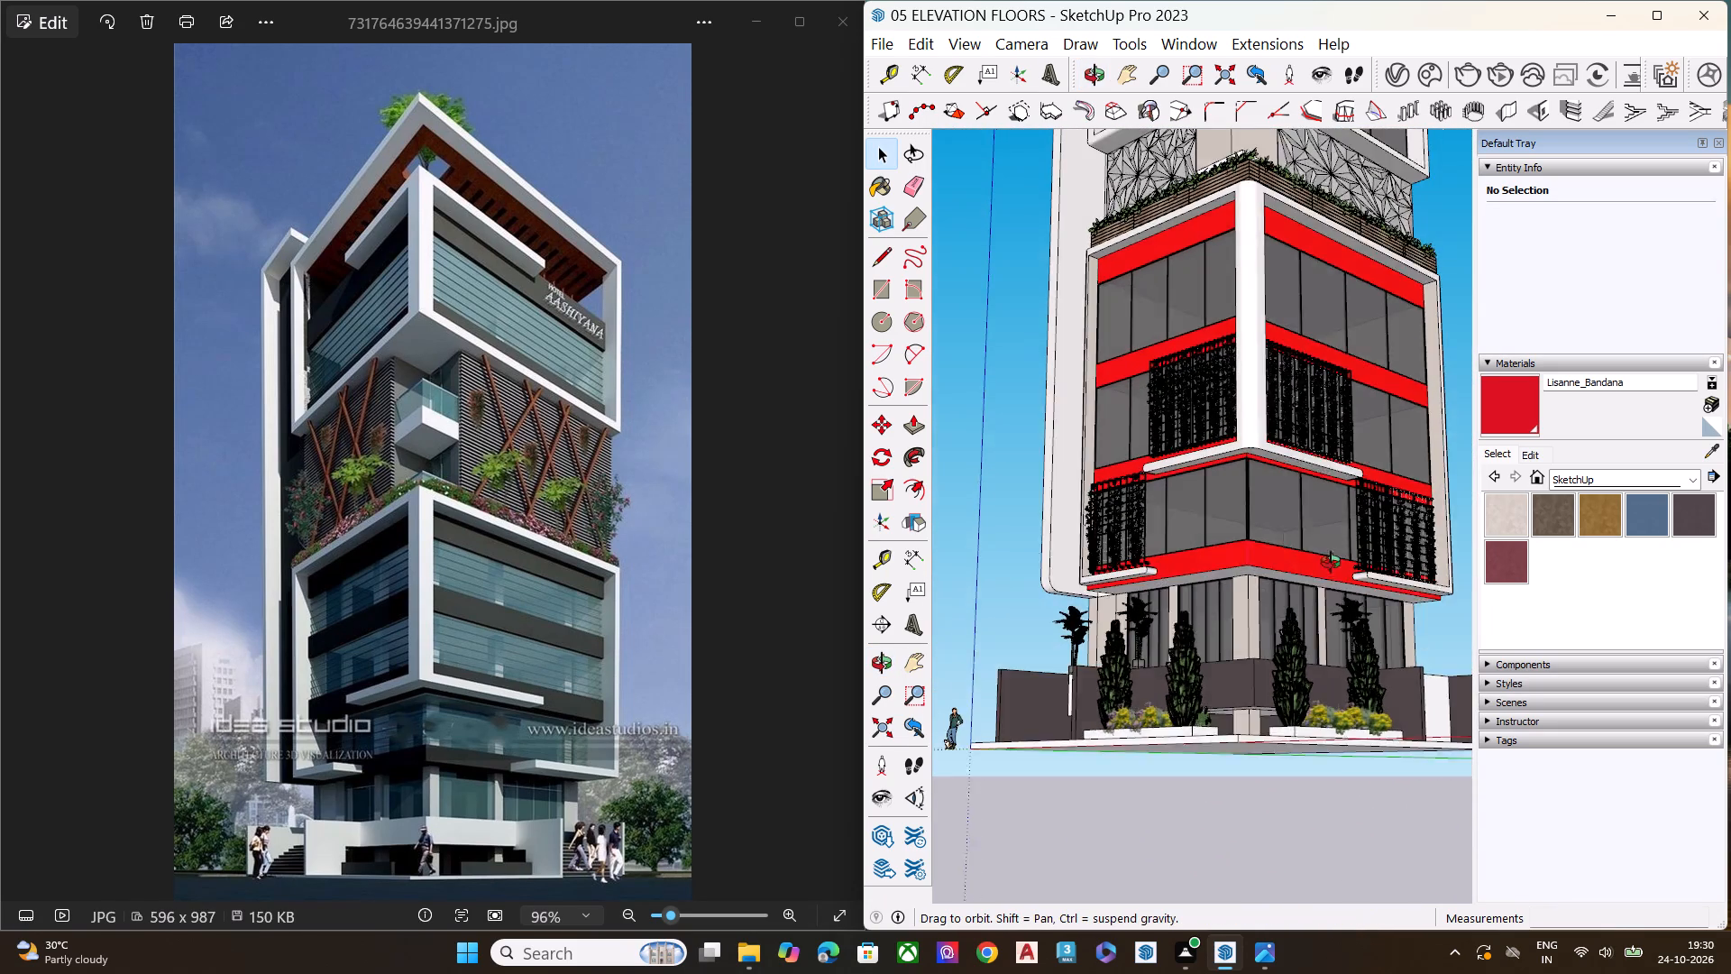
pyautogui.moveTo(1331, 562); pyautogui.dragTo(1342, 488, button='middle')
pyautogui.scroll(3, 1342, 488)
pyautogui.scroll(-5, 1236, 596)
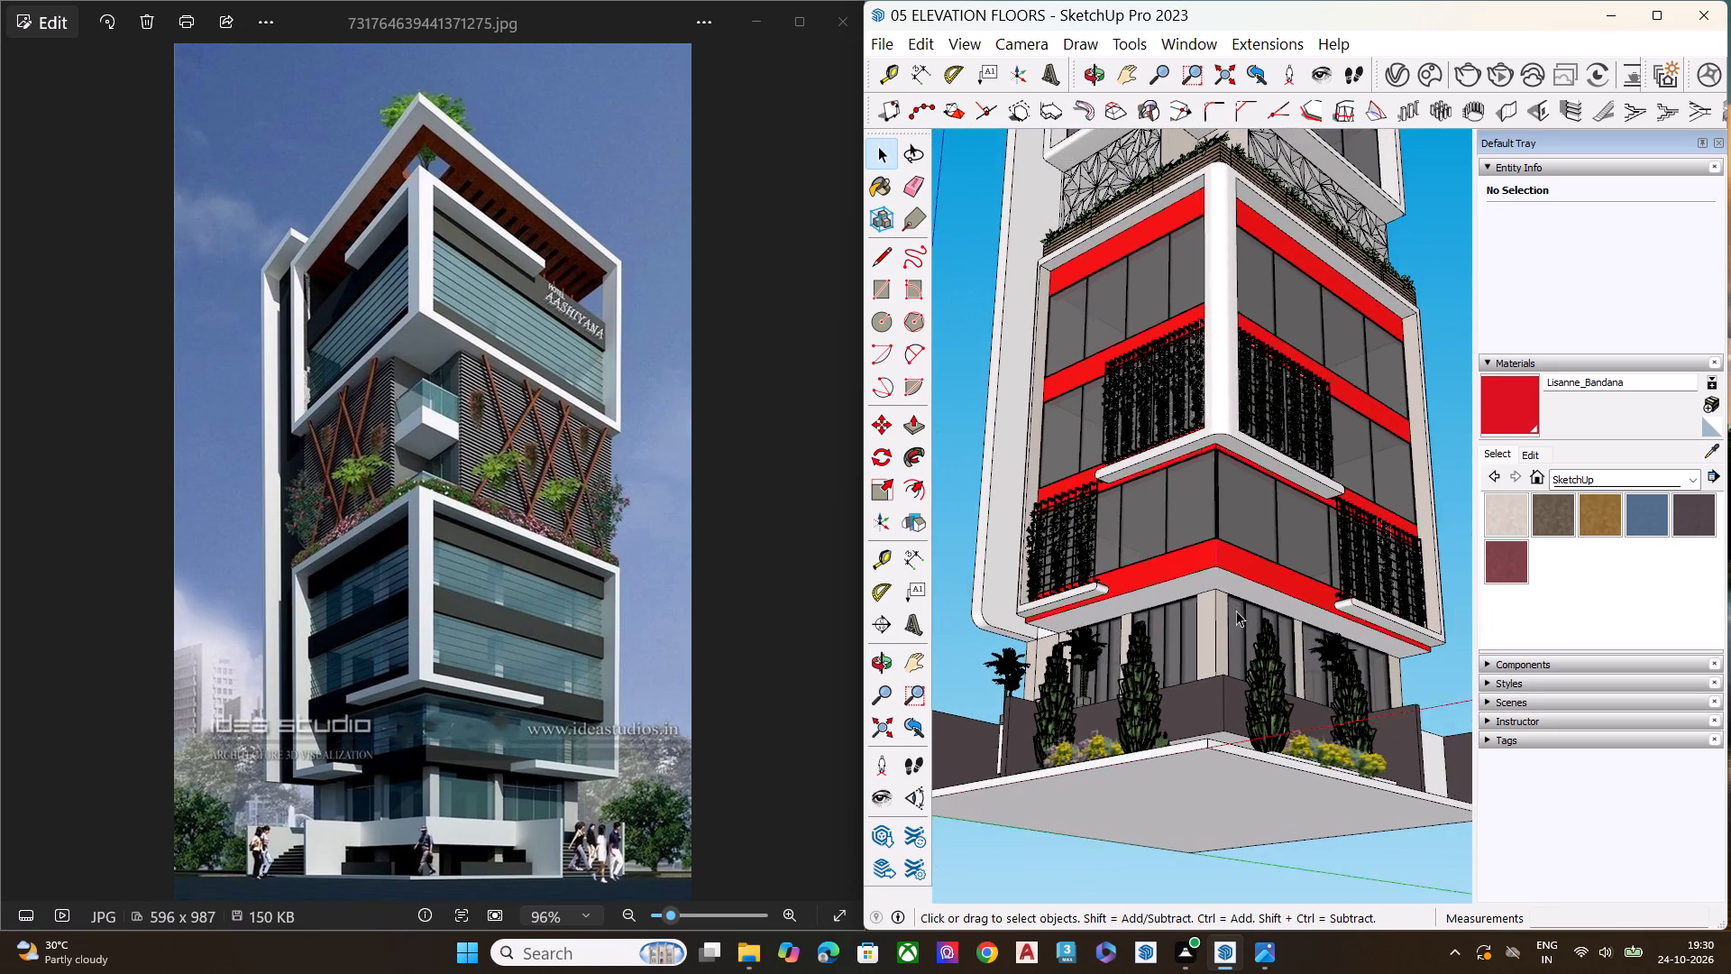
pyautogui.moveTo(1252, 545); pyautogui.dragTo(1275, 736, button='middle')
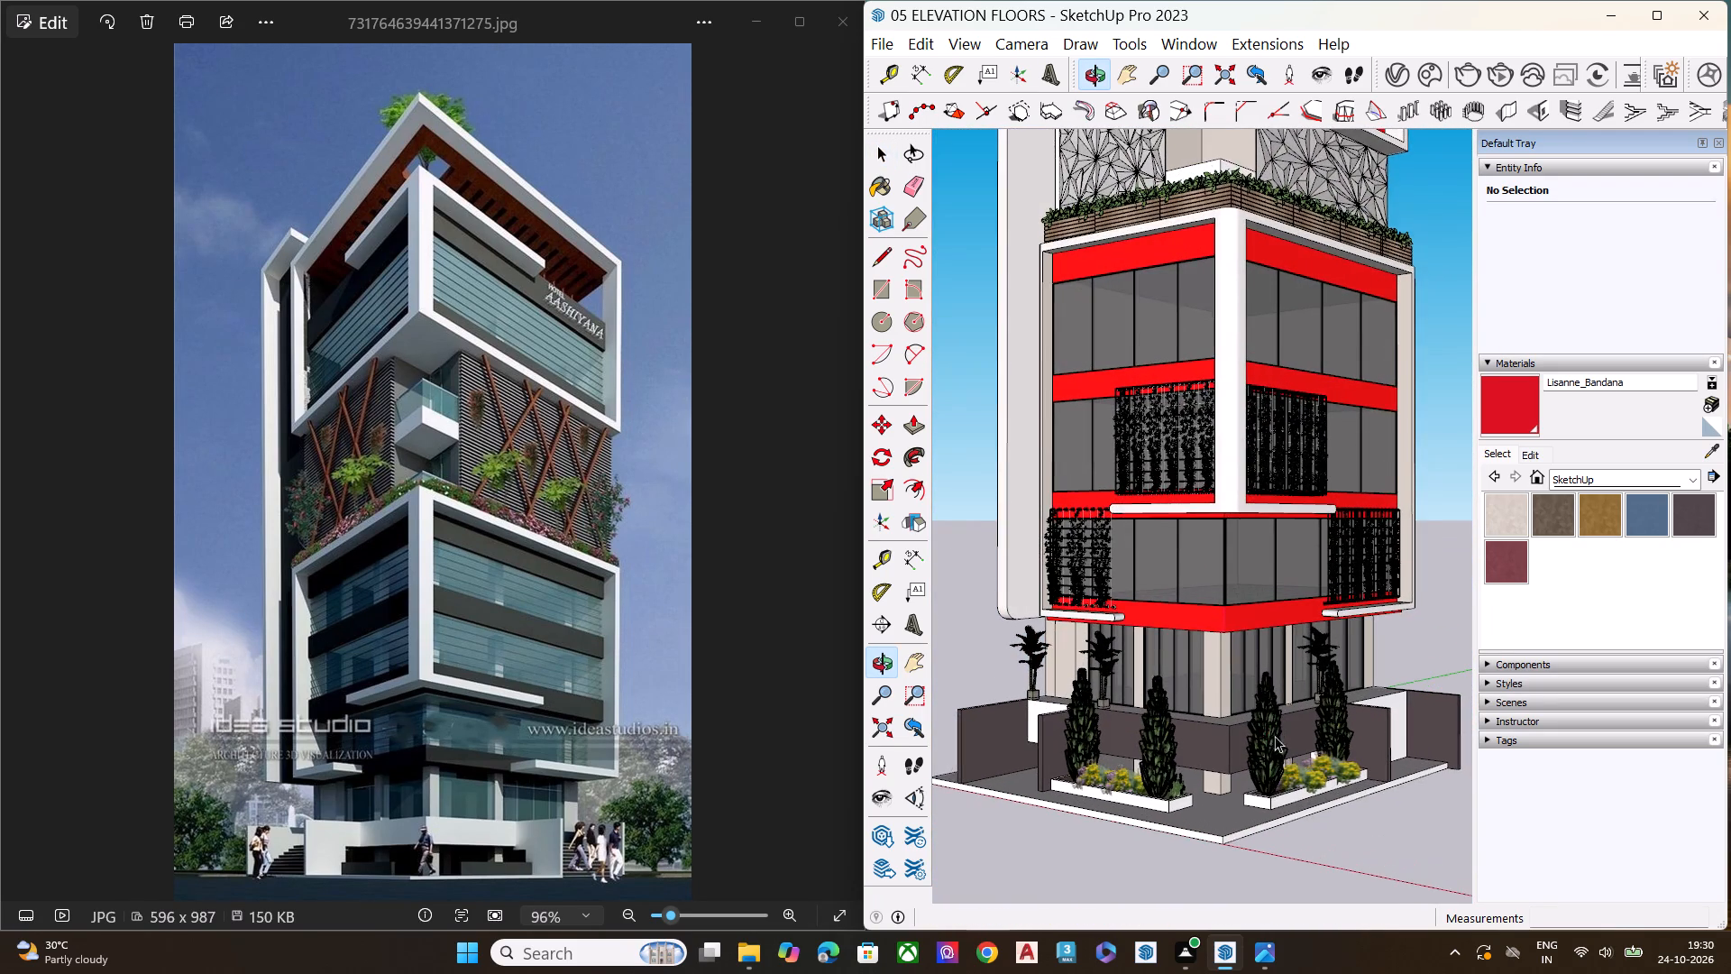
pyautogui.scroll(1, 1268, 703)
pyautogui.scroll(-12, 1242, 703)
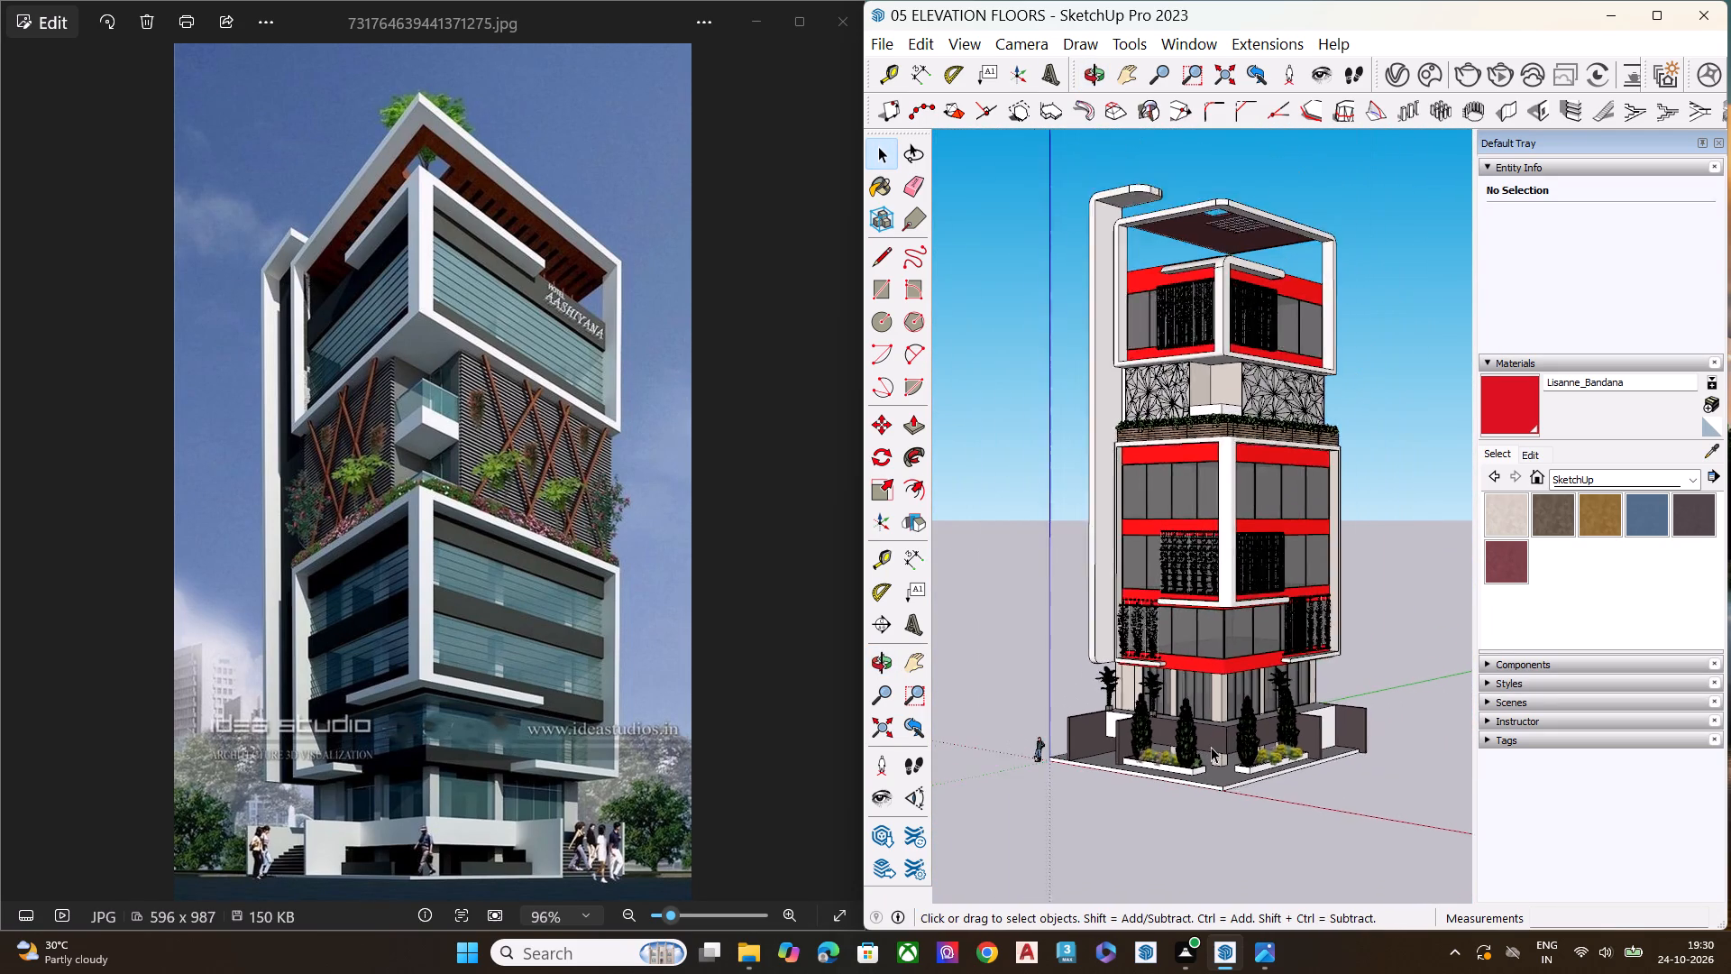
# Soften the seam edges at the rounded corner of the top floor's white frame with the Eraser.
pyautogui.scroll(-2, 1211, 747)
pyautogui.scroll(6, 1221, 457)
pyautogui.moveTo(1209, 519); pyautogui.dragTo(1303, 530, button='middle')
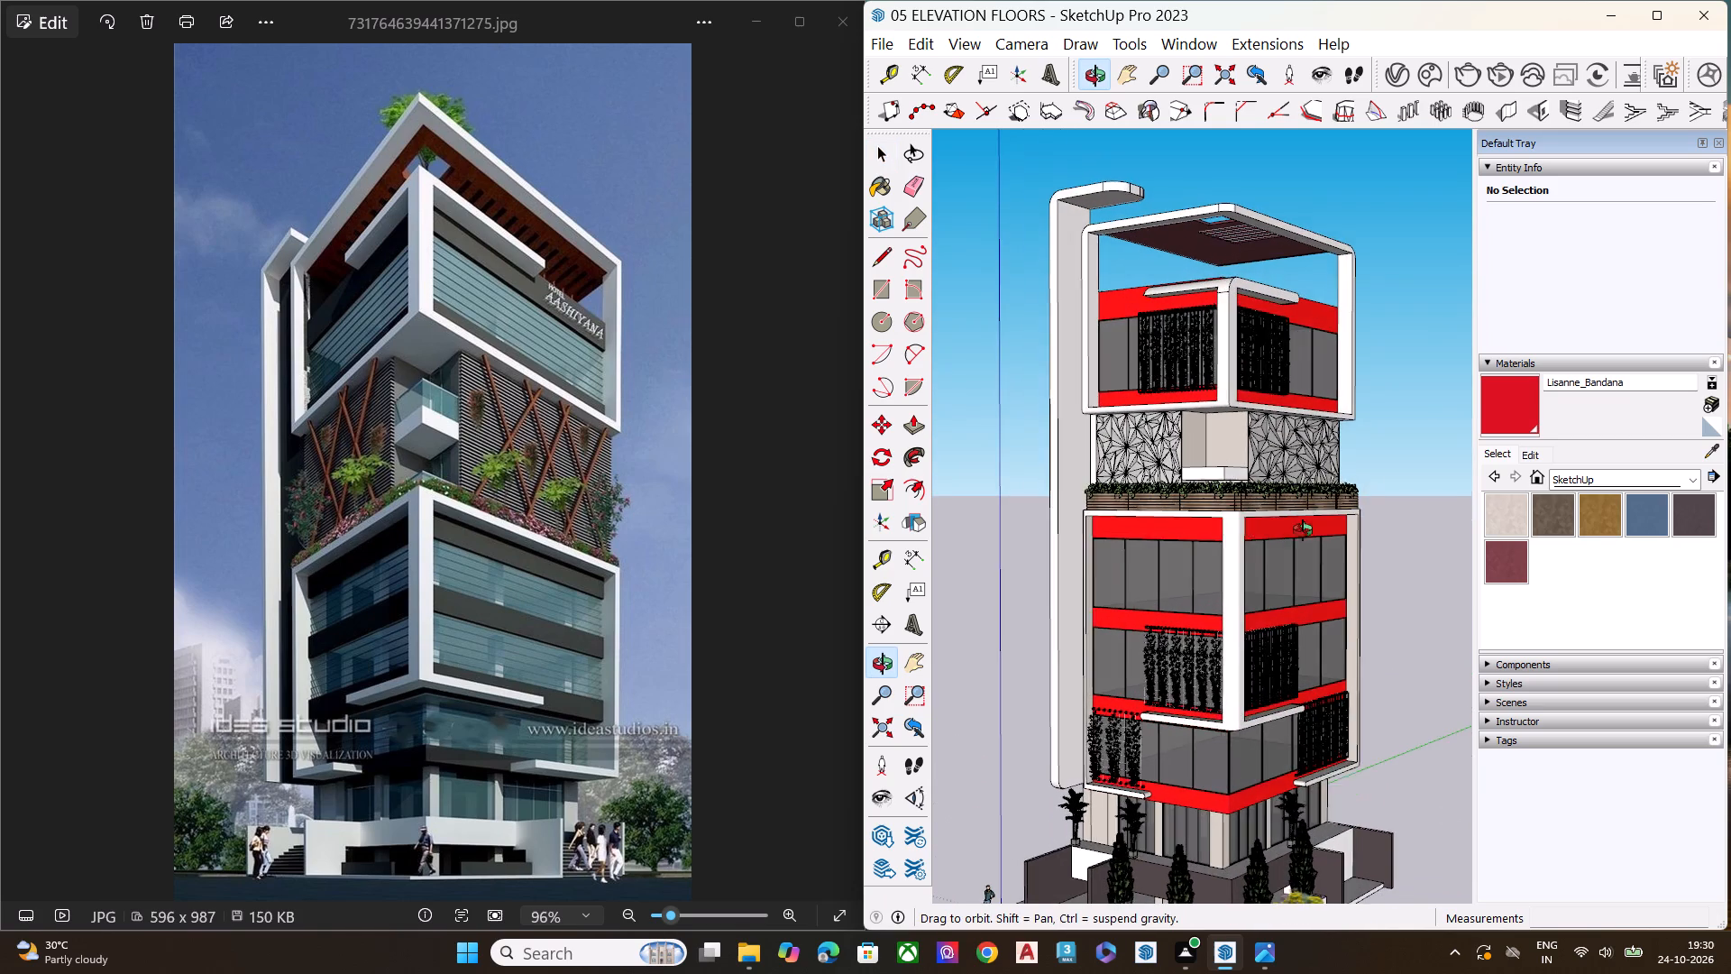
pyautogui.moveTo(1303, 530); pyautogui.dragTo(1259, 650, button='middle')
pyautogui.scroll(6, 1231, 402)
pyautogui.scroll(12, 1241, 299)
pyautogui.moveTo(1222, 326); pyautogui.dragTo(1185, 426, button='middle')
pyautogui.scroll(5, 1186, 426)
pyautogui.scroll(-1, 1185, 426)
pyautogui.scroll(3, 1185, 426)
pyautogui.press('e')
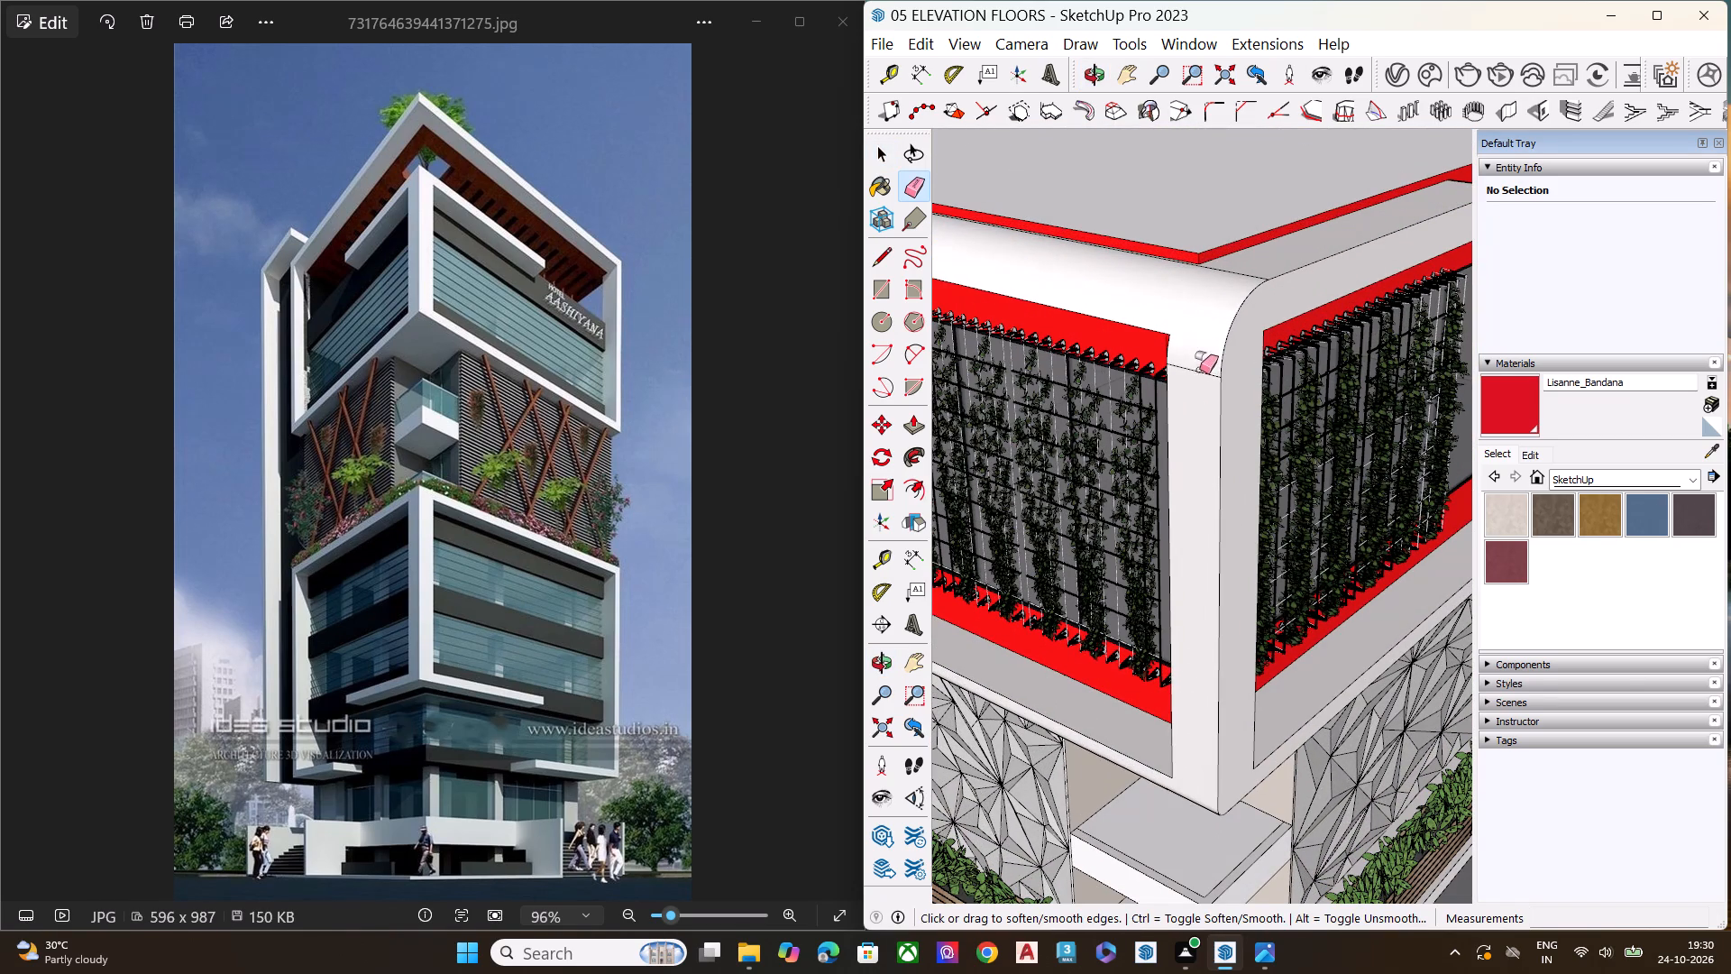
pyautogui.click(1199, 372)
pyautogui.click(1256, 274)
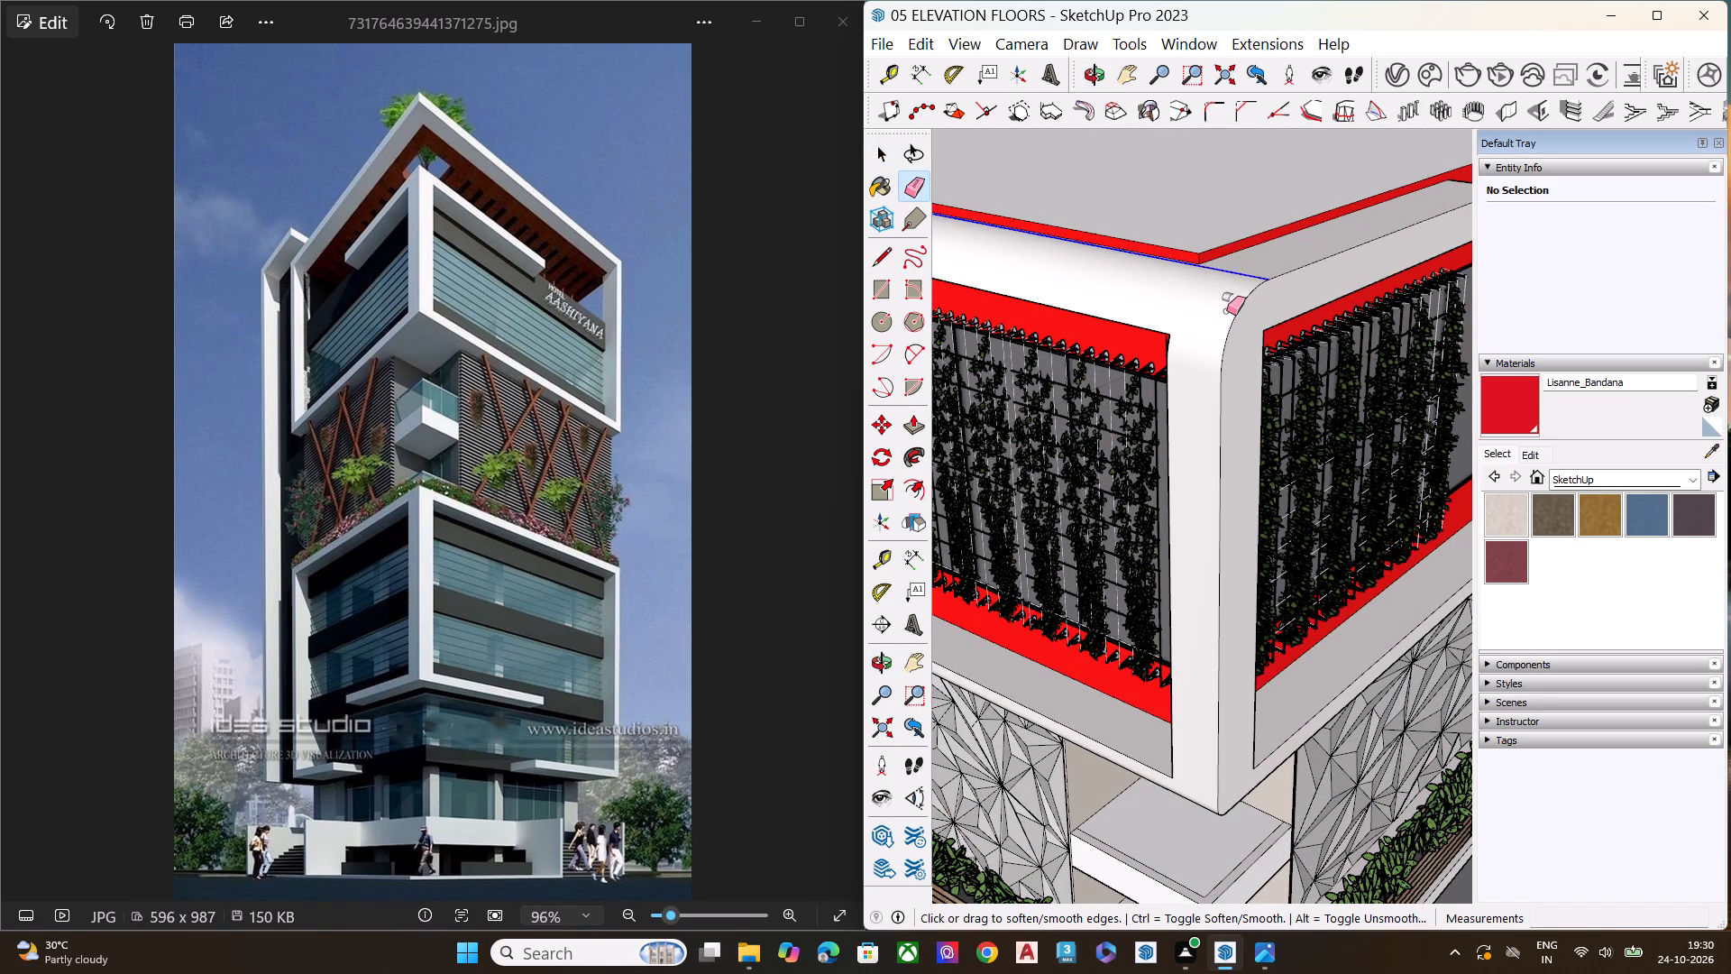
# Soften the upper and lower seam edges at the rounded end of the white strip above the top-floor green screen.
pyautogui.scroll(-13, 1205, 328)
pyautogui.scroll(1, 1276, 342)
pyautogui.moveTo(1276, 342); pyautogui.dragTo(902, 448, button='middle')
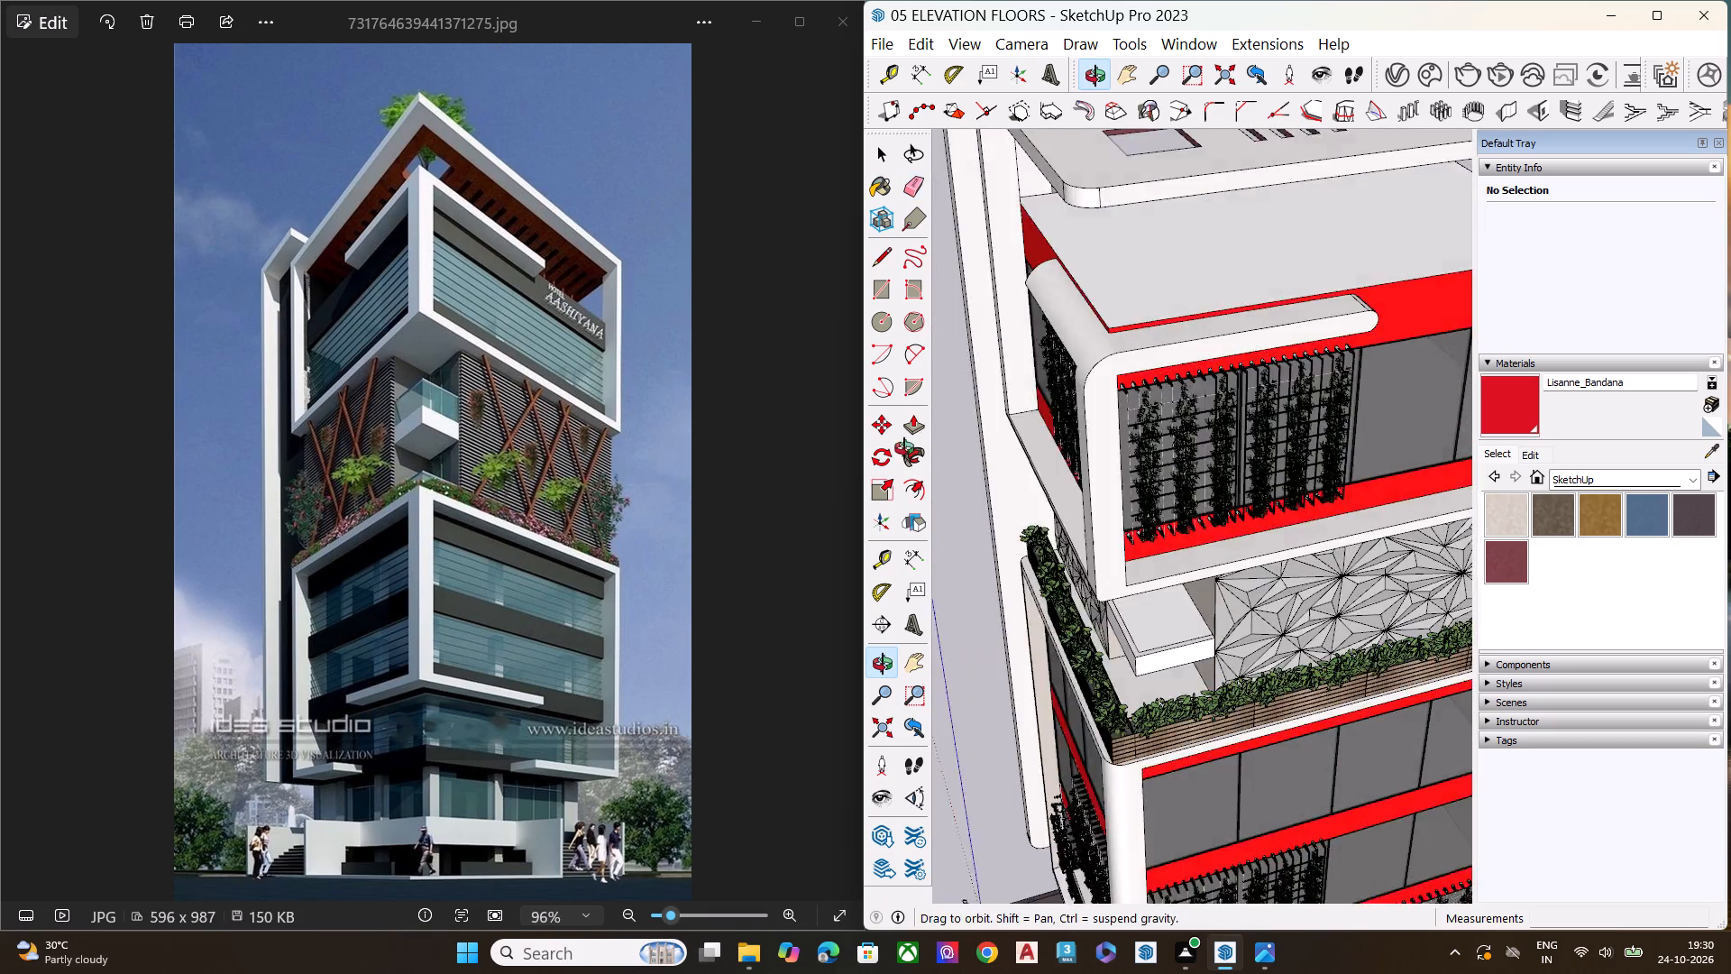
pyautogui.scroll(7, 1321, 288)
pyautogui.click(1369, 334)
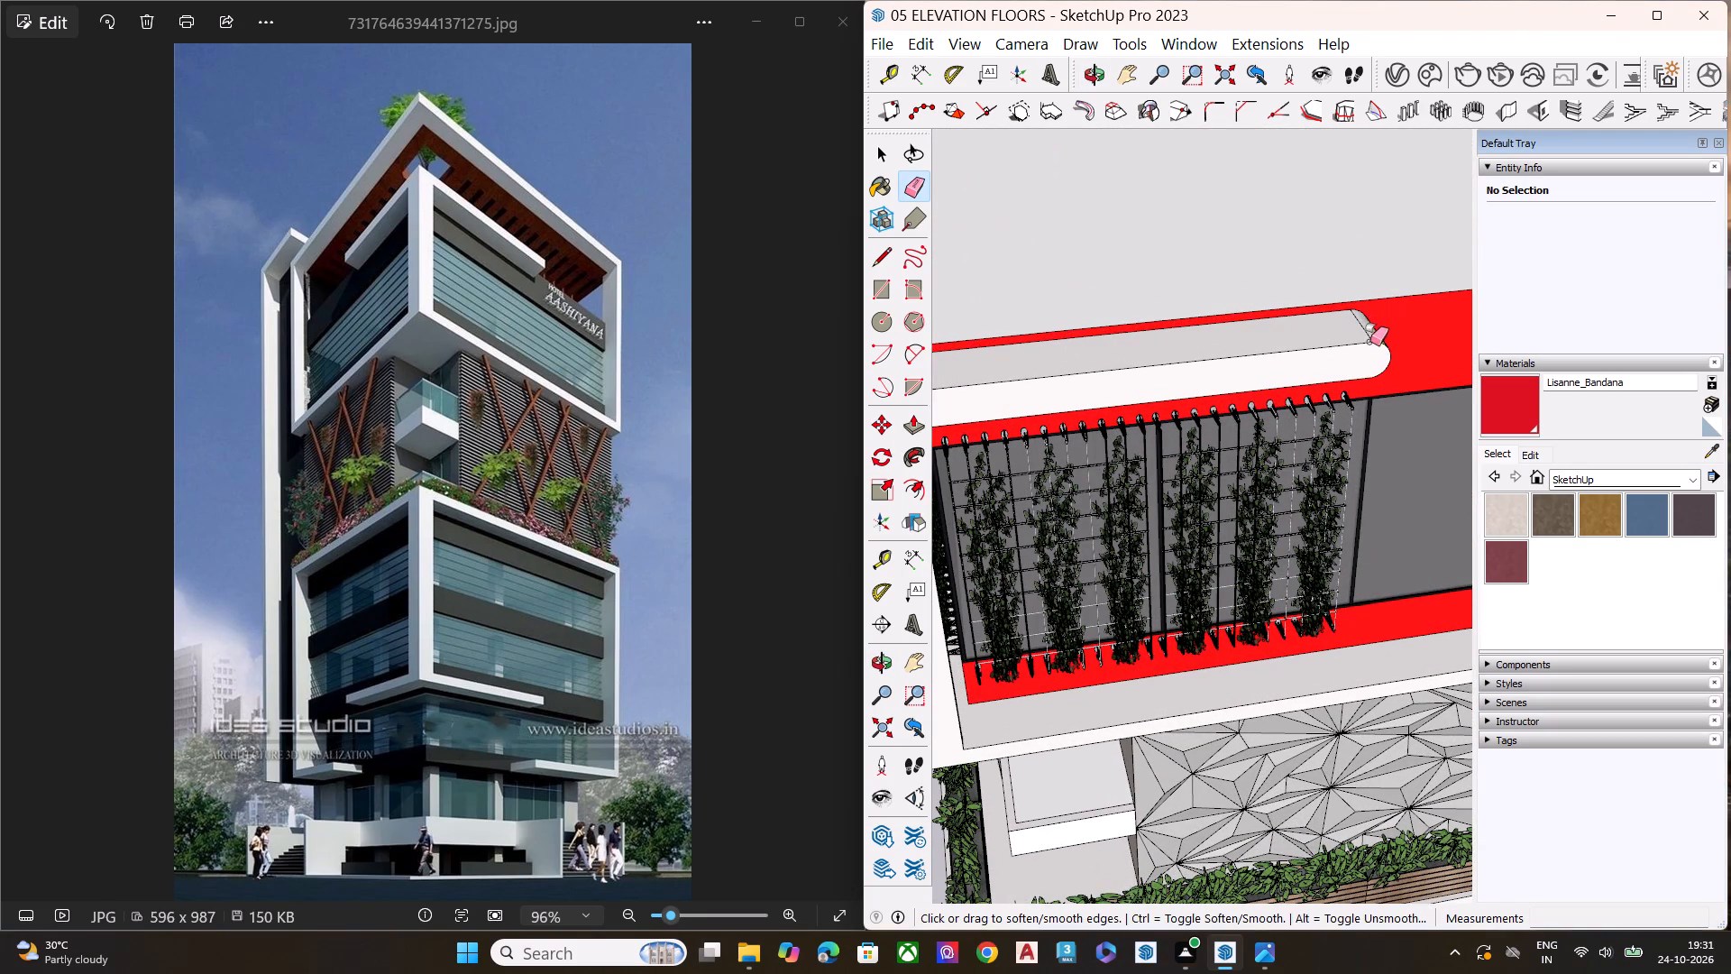
pyautogui.moveTo(1378, 369); pyautogui.dragTo(1001, 337, button='middle')
pyautogui.scroll(5, 1076, 318)
pyautogui.scroll(-1, 1201, 311)
pyautogui.scroll(2, 1201, 312)
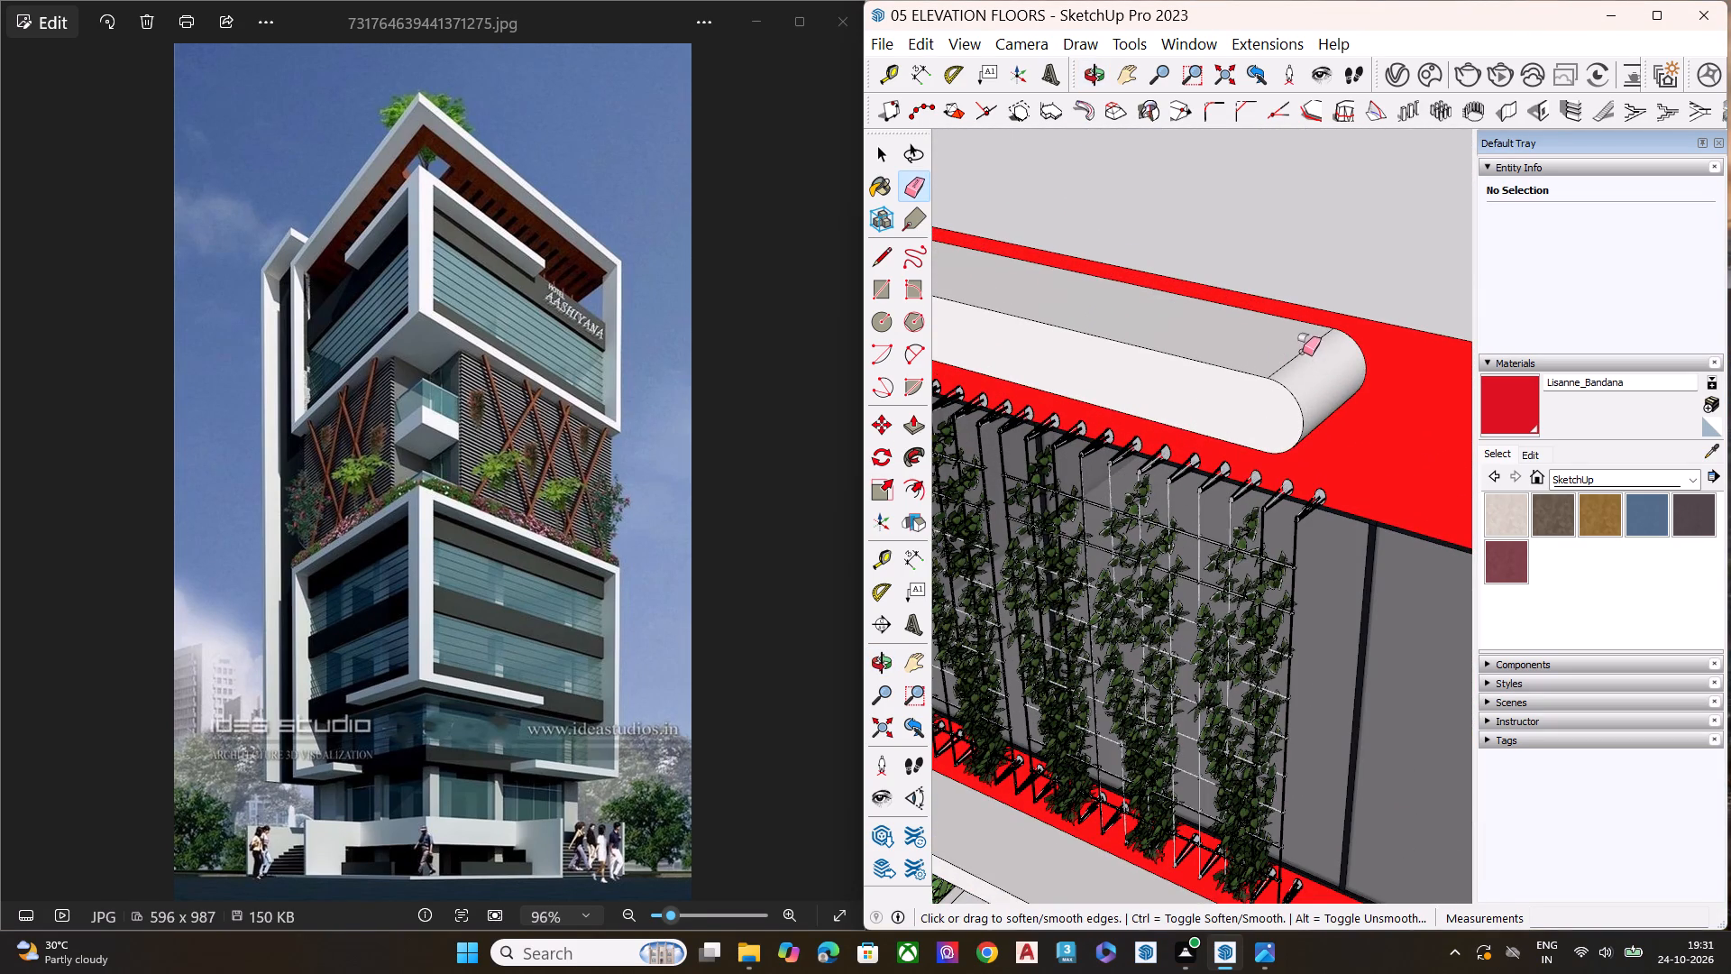
pyautogui.click(1303, 349)
pyautogui.moveTo(1316, 381); pyautogui.dragTo(1341, 40, button='middle')
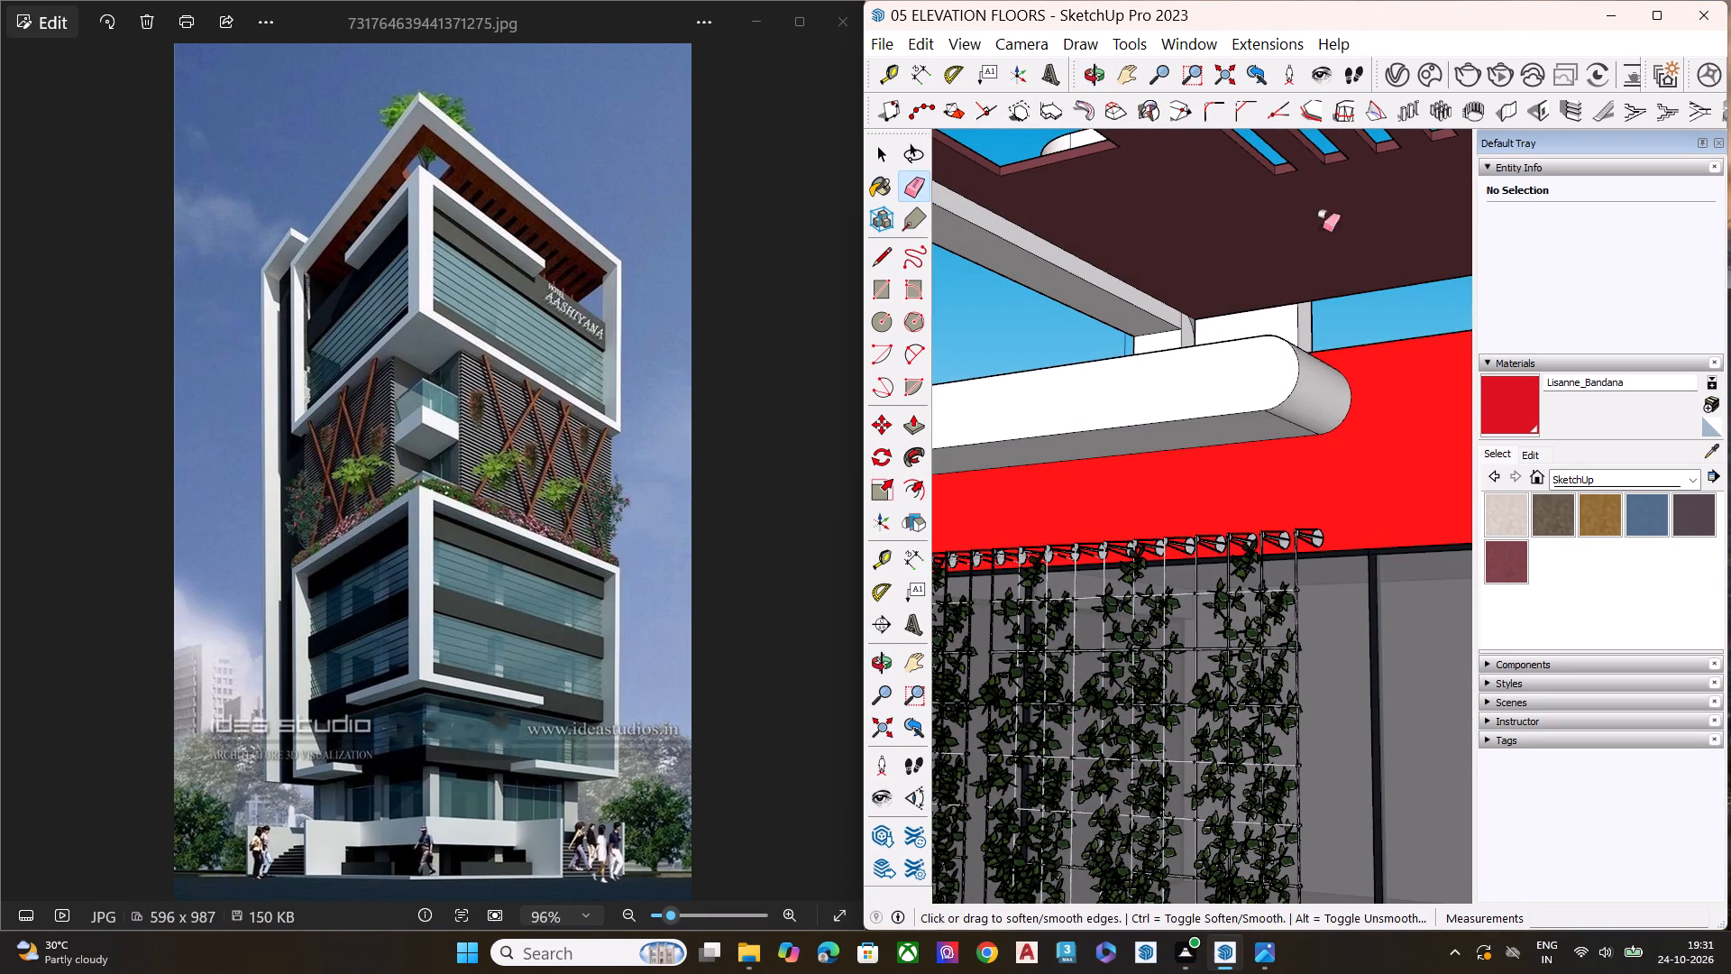
pyautogui.moveTo(1283, 435); pyautogui.dragTo(1287, 264, button='middle')
pyautogui.scroll(5, 1287, 264)
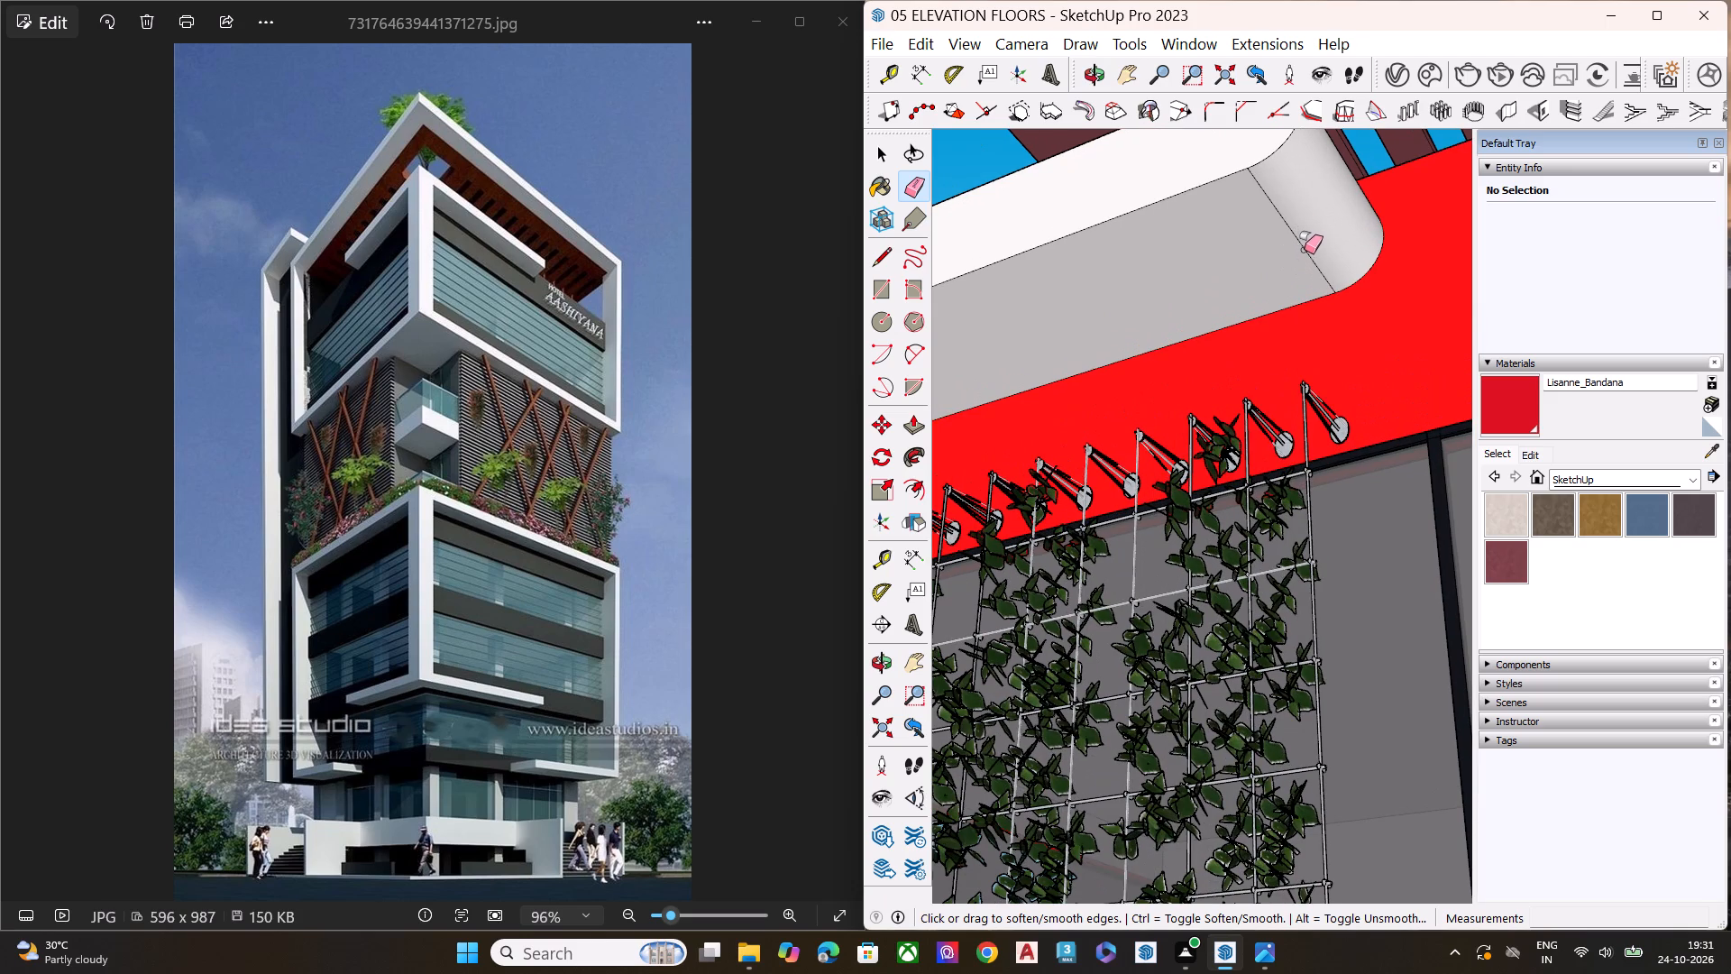
pyautogui.click(1305, 248)
# Soften the seam line along the rounded edge of the roof slab beside the roof frame's corner.
pyautogui.scroll(-9, 1268, 332)
pyautogui.scroll(-14, 1271, 422)
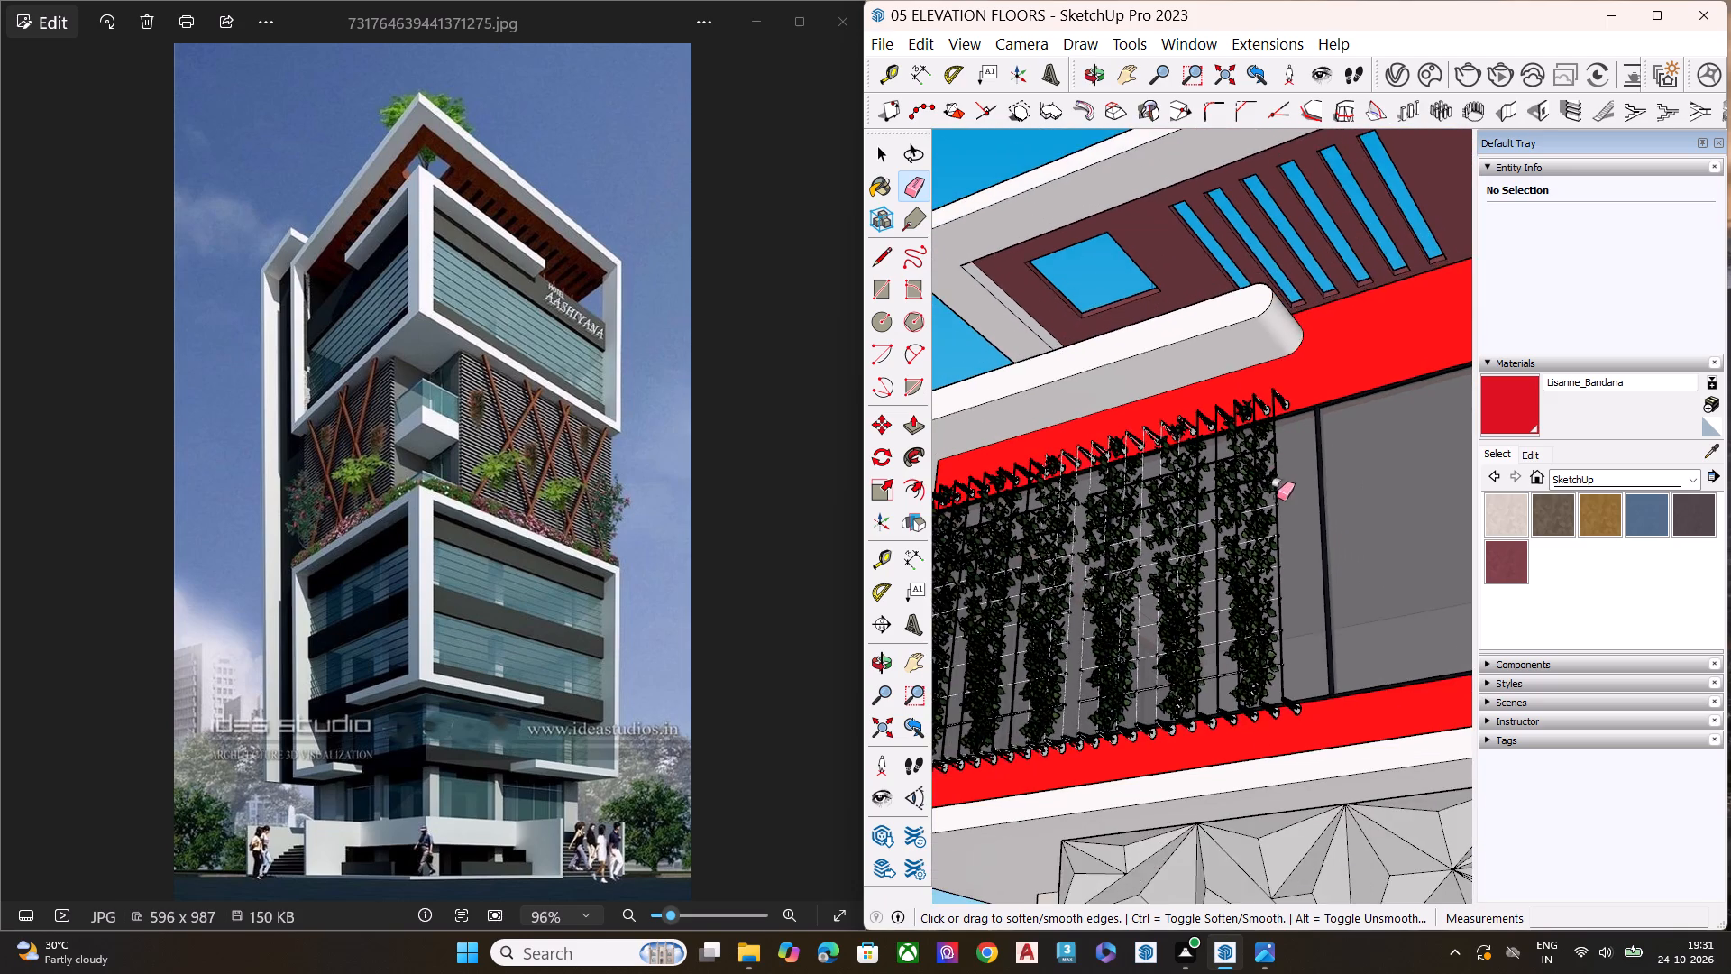
pyautogui.scroll(-5, 1277, 495)
pyautogui.moveTo(984, 491); pyautogui.dragTo(1385, 783, button='middle')
pyautogui.scroll(-1, 1221, 578)
pyautogui.scroll(1, 1214, 580)
pyautogui.scroll(-6, 1215, 578)
pyautogui.moveTo(1266, 775); pyautogui.dragTo(1241, 632, button='middle')
pyautogui.scroll(3, 1241, 632)
pyautogui.scroll(-4, 1117, 642)
pyautogui.scroll(1, 1083, 657)
pyautogui.scroll(-3, 1080, 657)
pyautogui.scroll(2, 1389, 714)
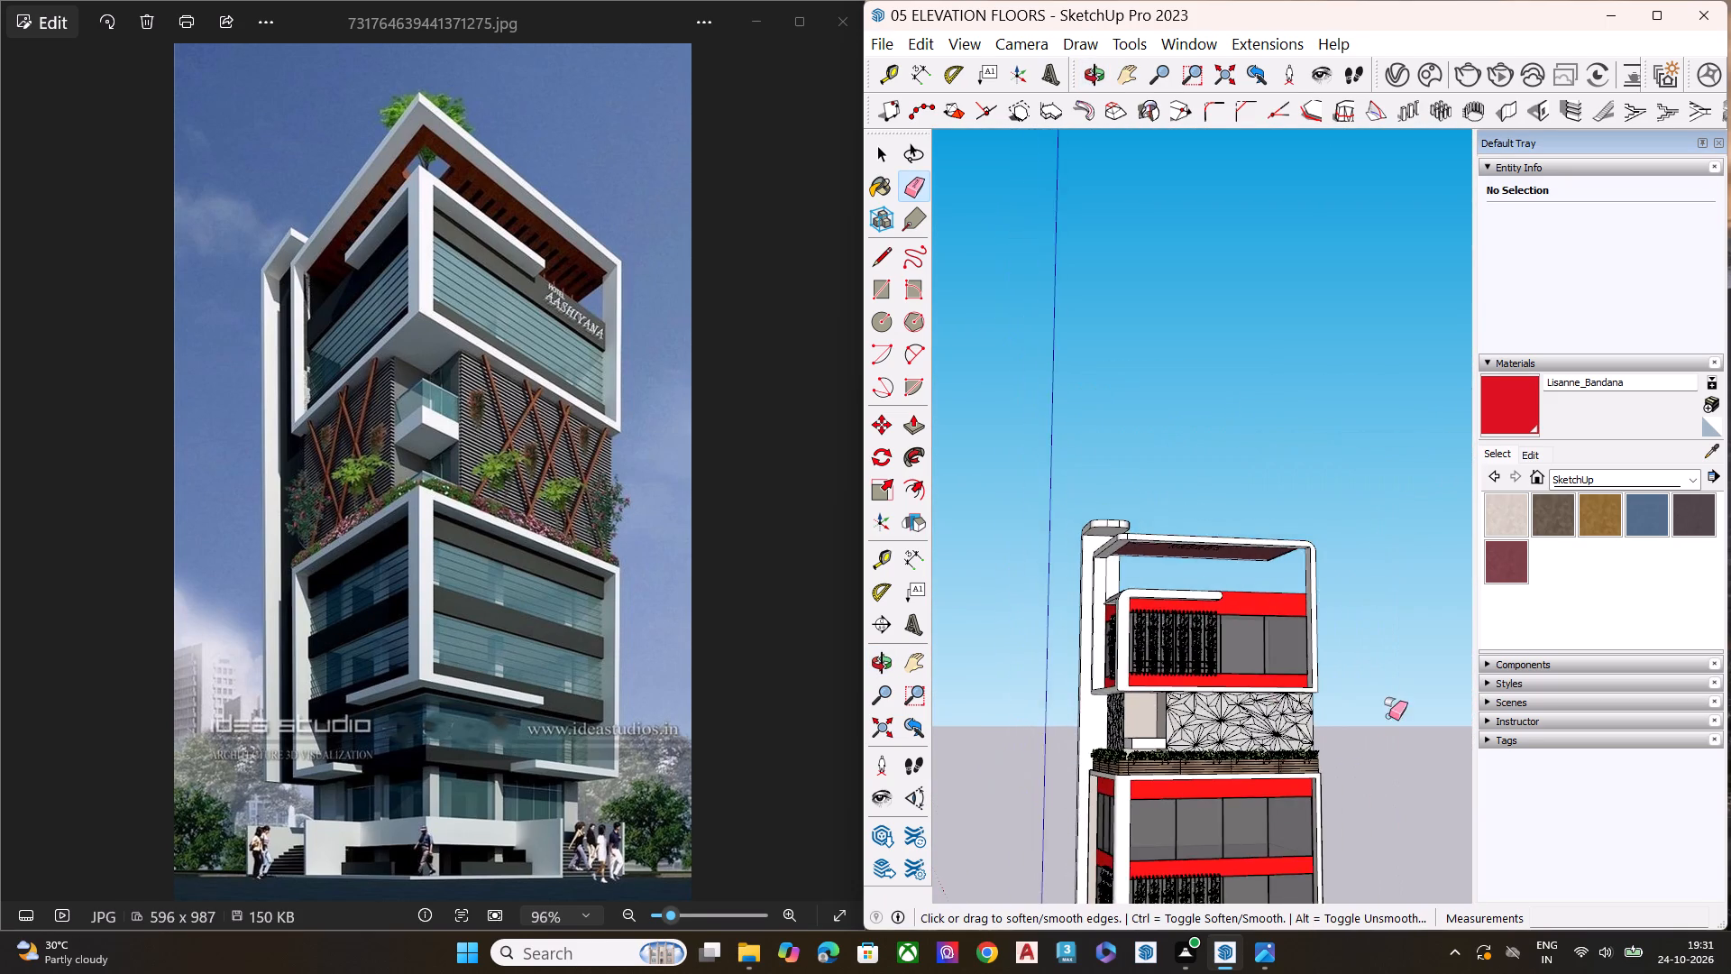
pyautogui.scroll(7, 1389, 714)
pyautogui.scroll(1, 1276, 463)
pyautogui.moveTo(1276, 463); pyautogui.dragTo(1225, 887, button='middle')
pyautogui.scroll(1, 1246, 788)
pyautogui.scroll(5, 1394, 301)
pyautogui.scroll(-1, 1327, 352)
pyautogui.scroll(3, 1322, 360)
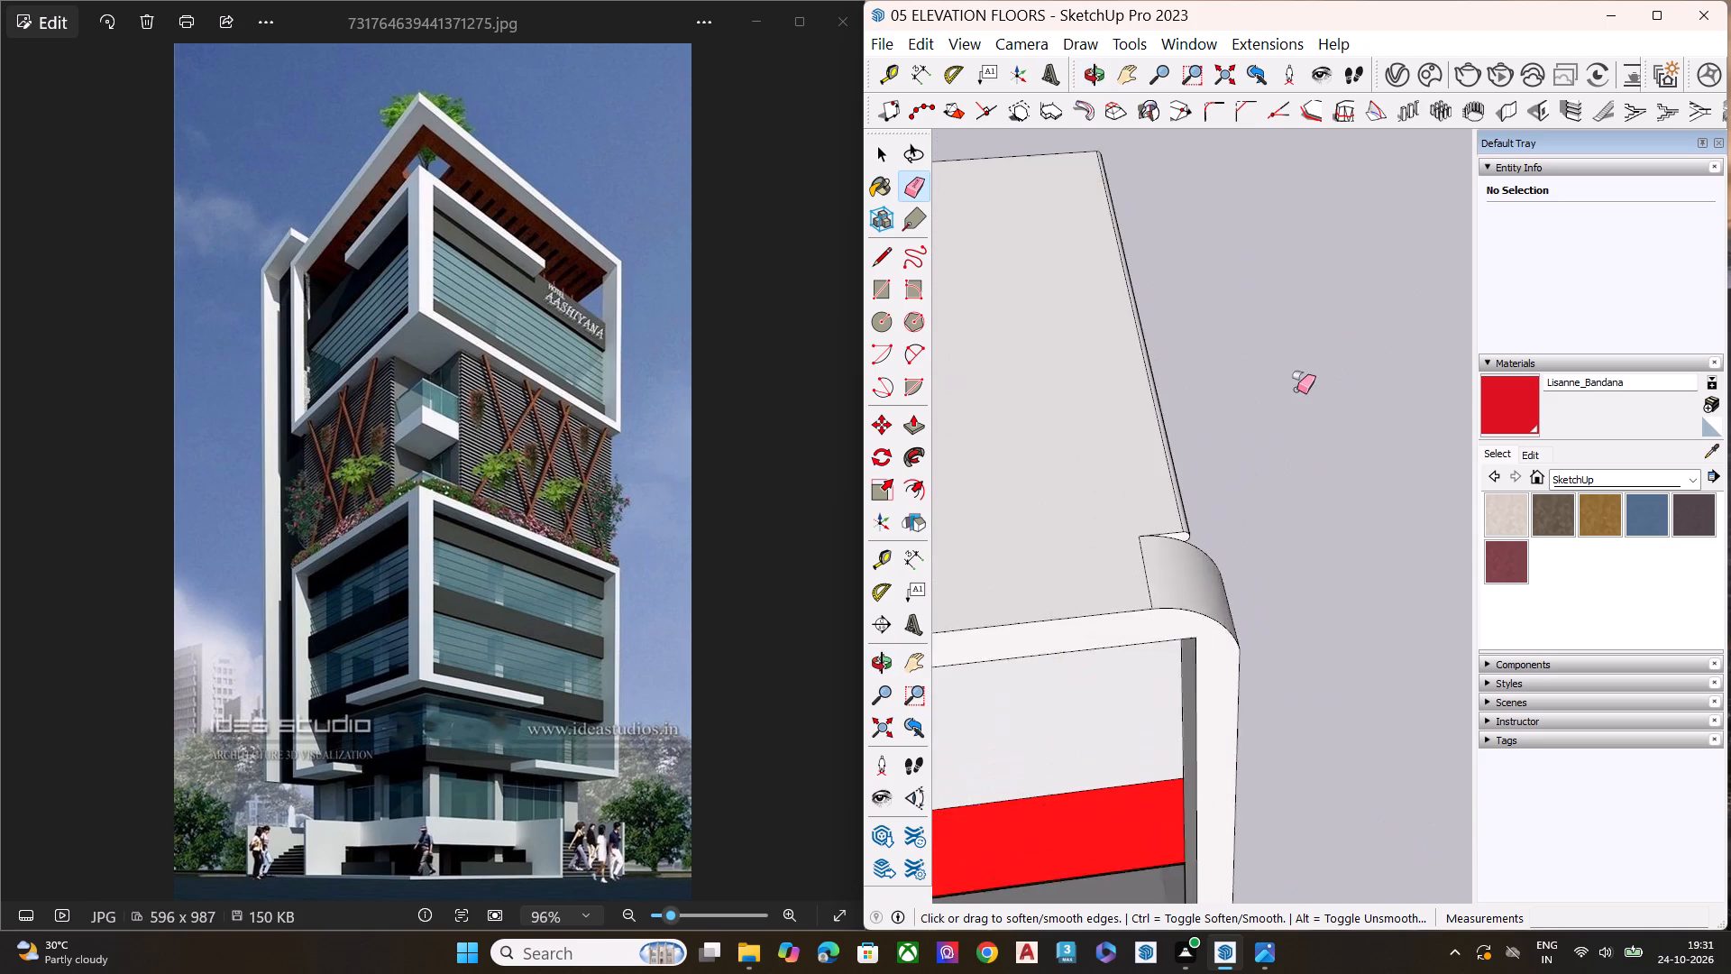
pyautogui.scroll(1, 1297, 388)
pyautogui.scroll(14, 1147, 579)
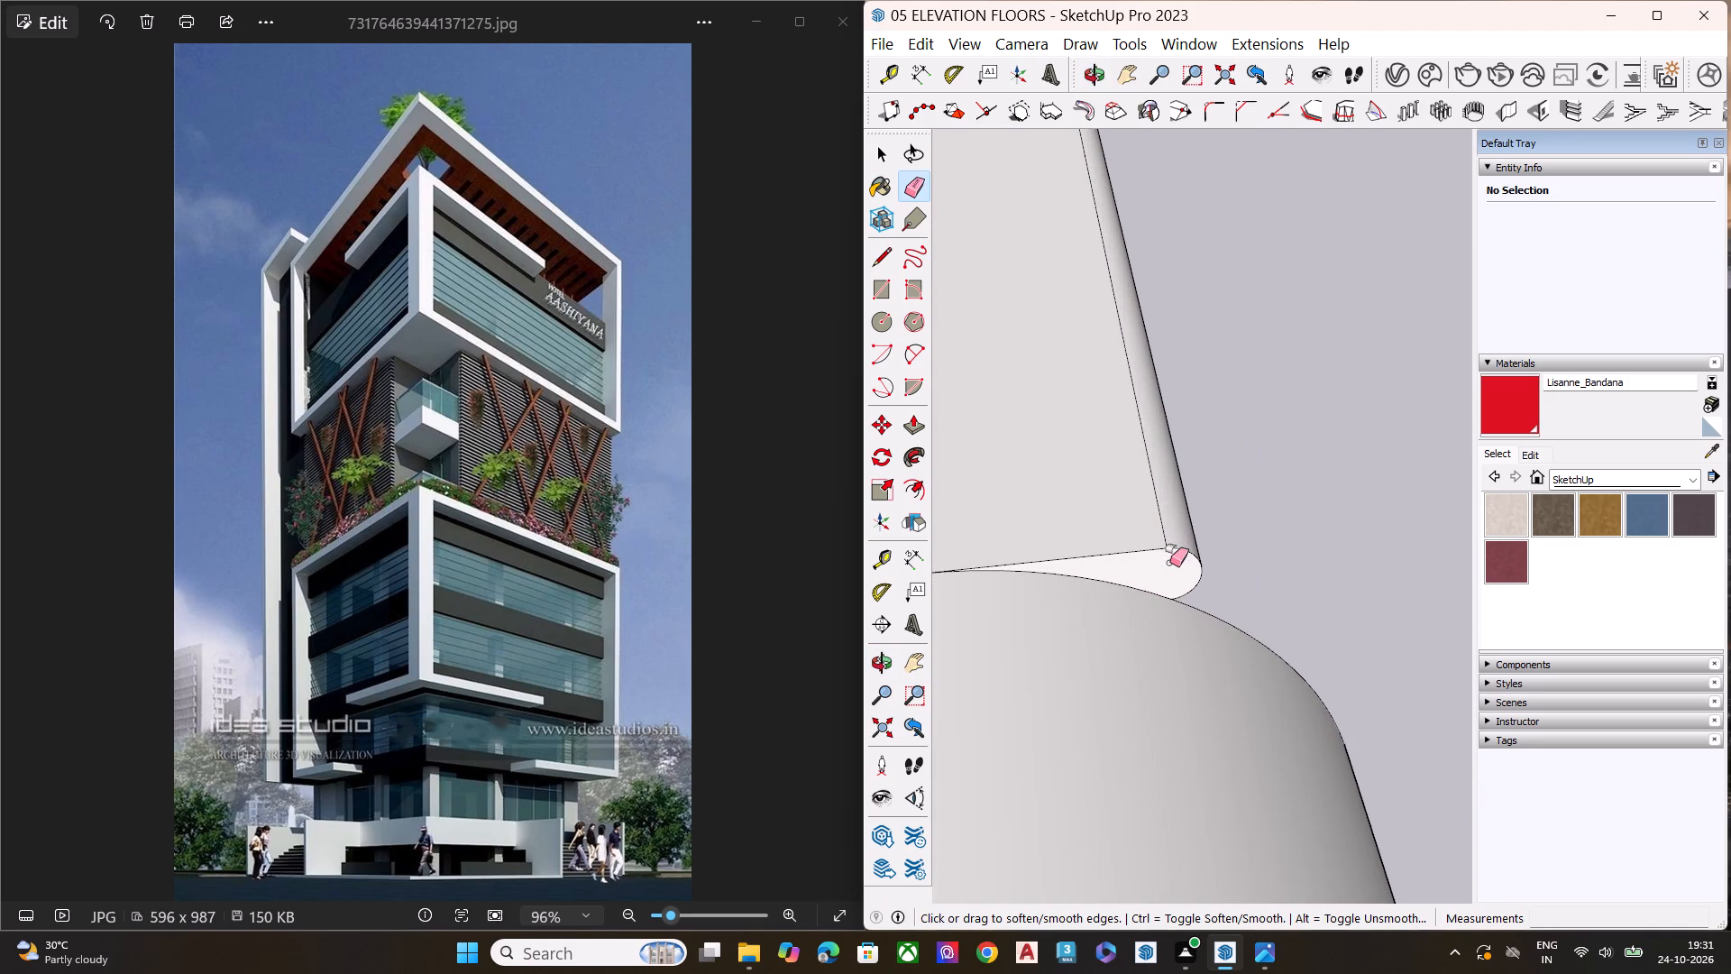
pyautogui.click(1164, 523)
pyautogui.scroll(1, 1186, 556)
pyautogui.moveTo(1186, 556); pyautogui.dragTo(1036, 485, button='middle')
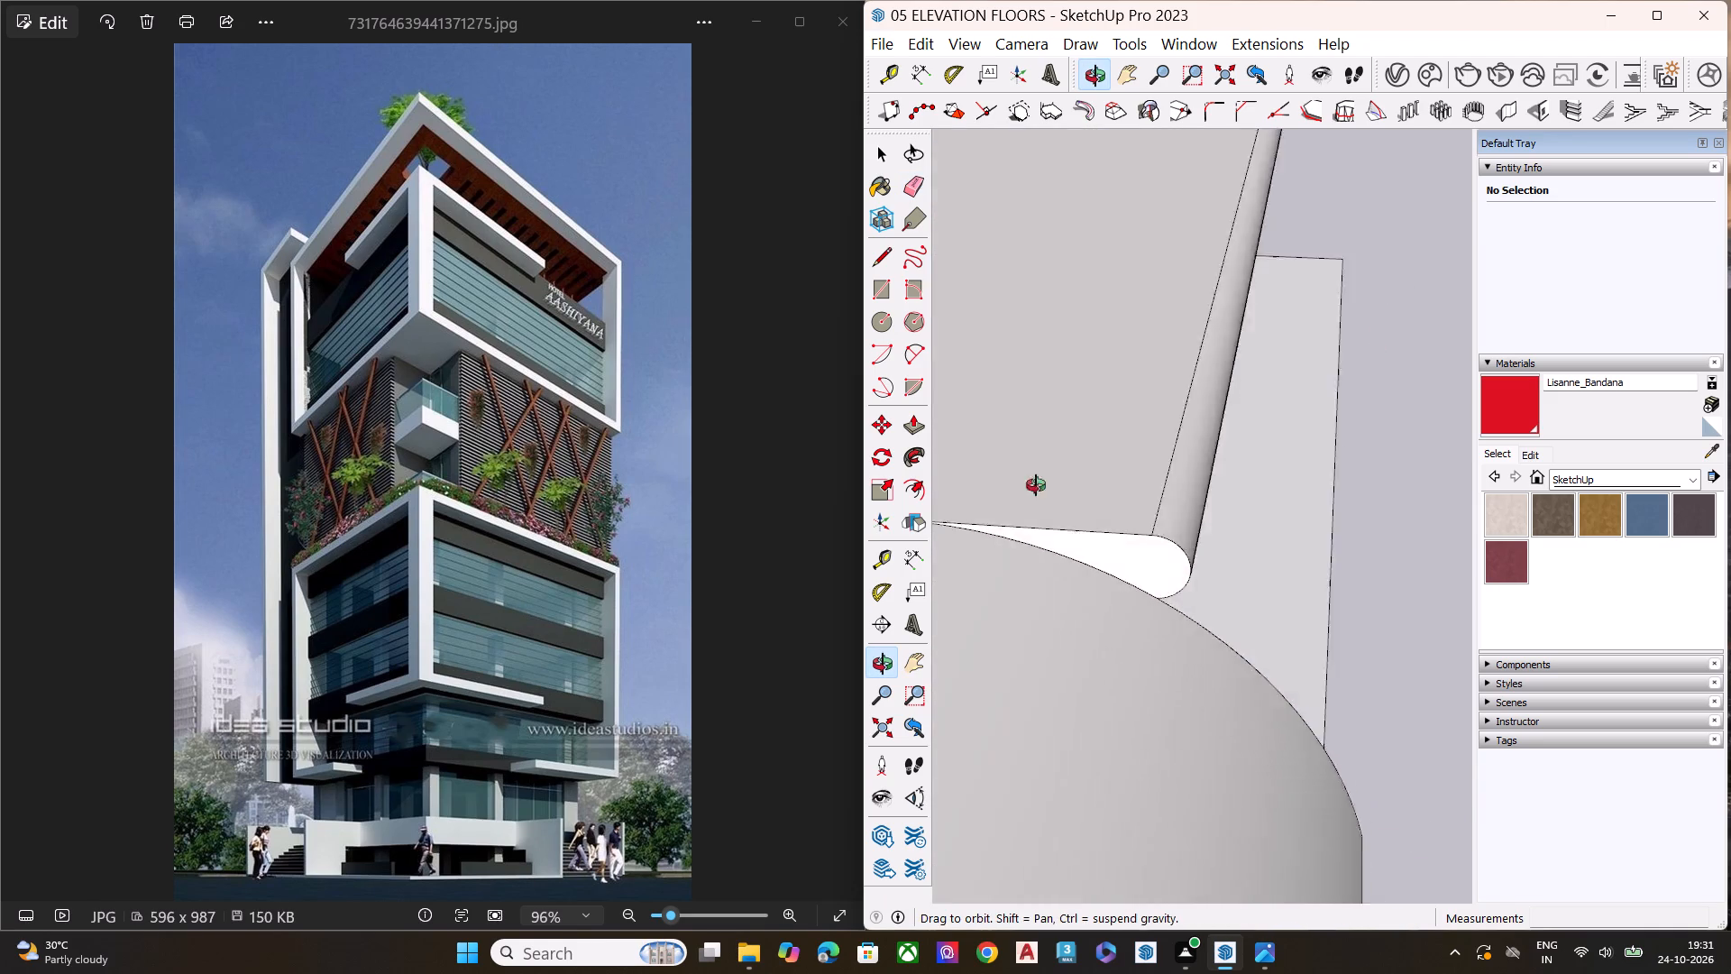
pyautogui.moveTo(1036, 485); pyautogui.dragTo(885, 325, button='middle')
pyautogui.scroll(1, 1244, 541)
pyautogui.click(1214, 477)
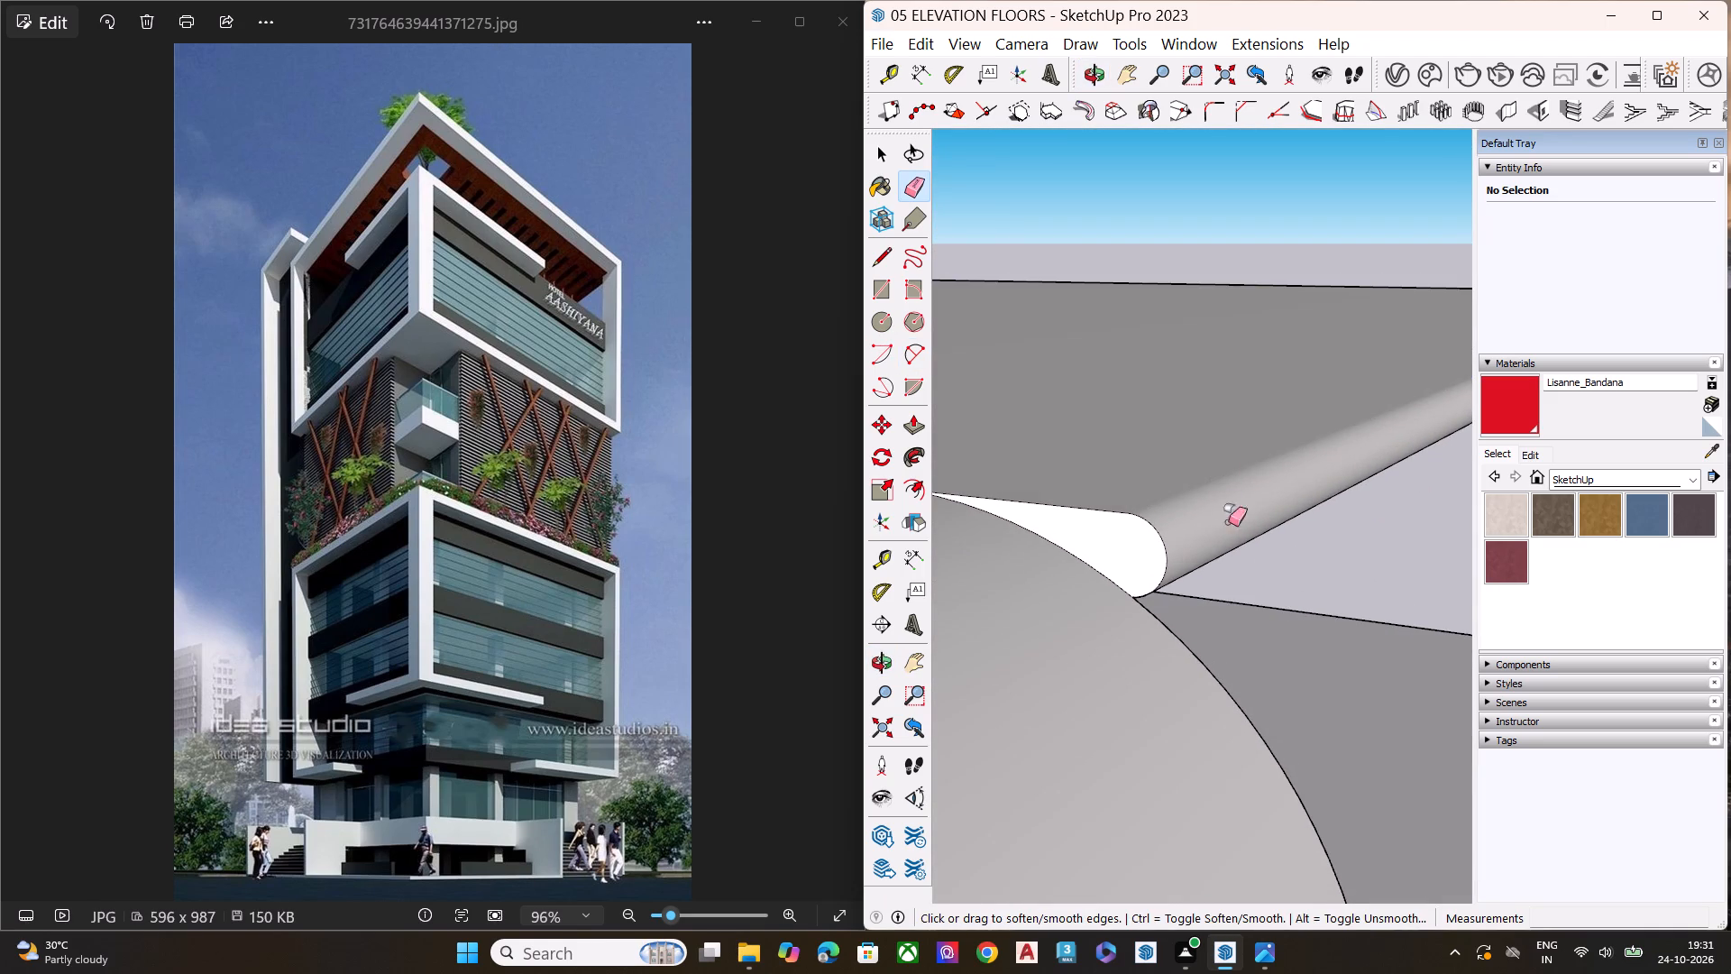
# Soften the seams where the roof frame's rounded corner meets the vertical post and the roof slab.
pyautogui.moveTo(1203, 519); pyautogui.dragTo(1012, 237, button='middle')
pyautogui.scroll(1, 1012, 262)
pyautogui.scroll(-1, 1131, 473)
pyautogui.scroll(1, 1131, 473)
pyautogui.scroll(-2, 1131, 473)
pyautogui.scroll(1, 1131, 473)
pyautogui.scroll(-5, 1131, 473)
pyautogui.scroll(1, 1177, 445)
pyautogui.scroll(-6, 1178, 445)
pyautogui.press('space')
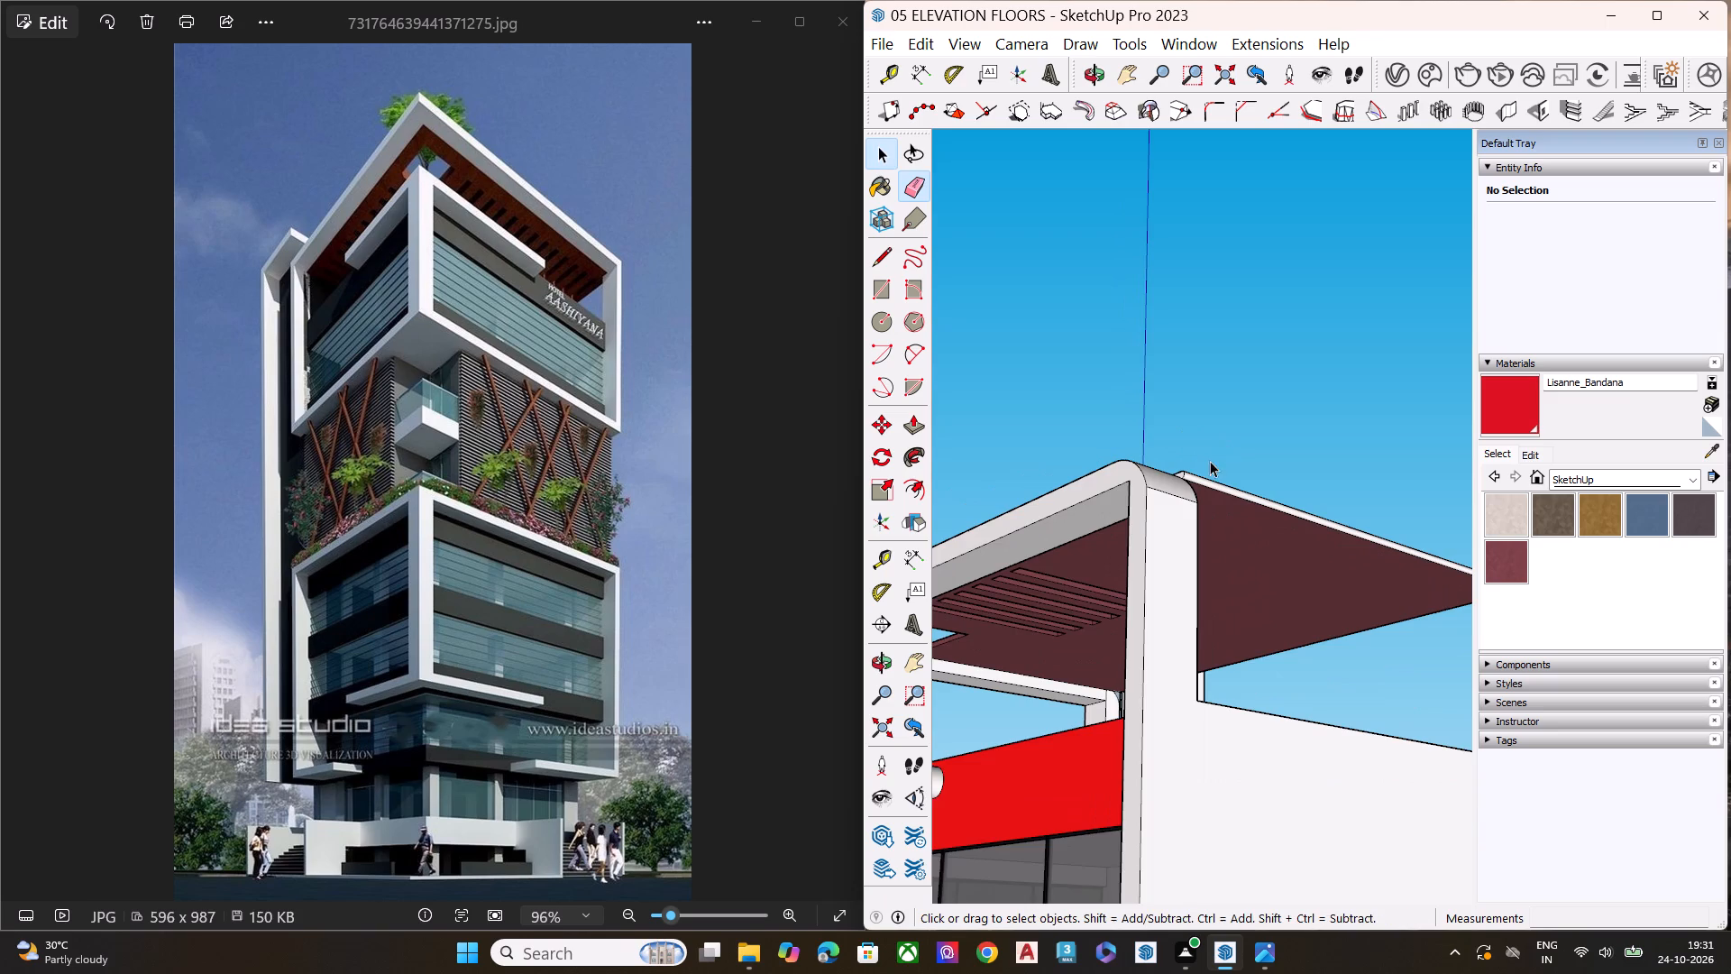
pyautogui.scroll(-2, 1215, 473)
pyautogui.scroll(1, 1219, 479)
pyautogui.scroll(-4, 1220, 481)
pyautogui.moveTo(1087, 532); pyautogui.dragTo(1377, 490, button='middle')
pyautogui.moveTo(1346, 507); pyautogui.dragTo(1062, 704, button='middle')
pyautogui.scroll(3, 1122, 655)
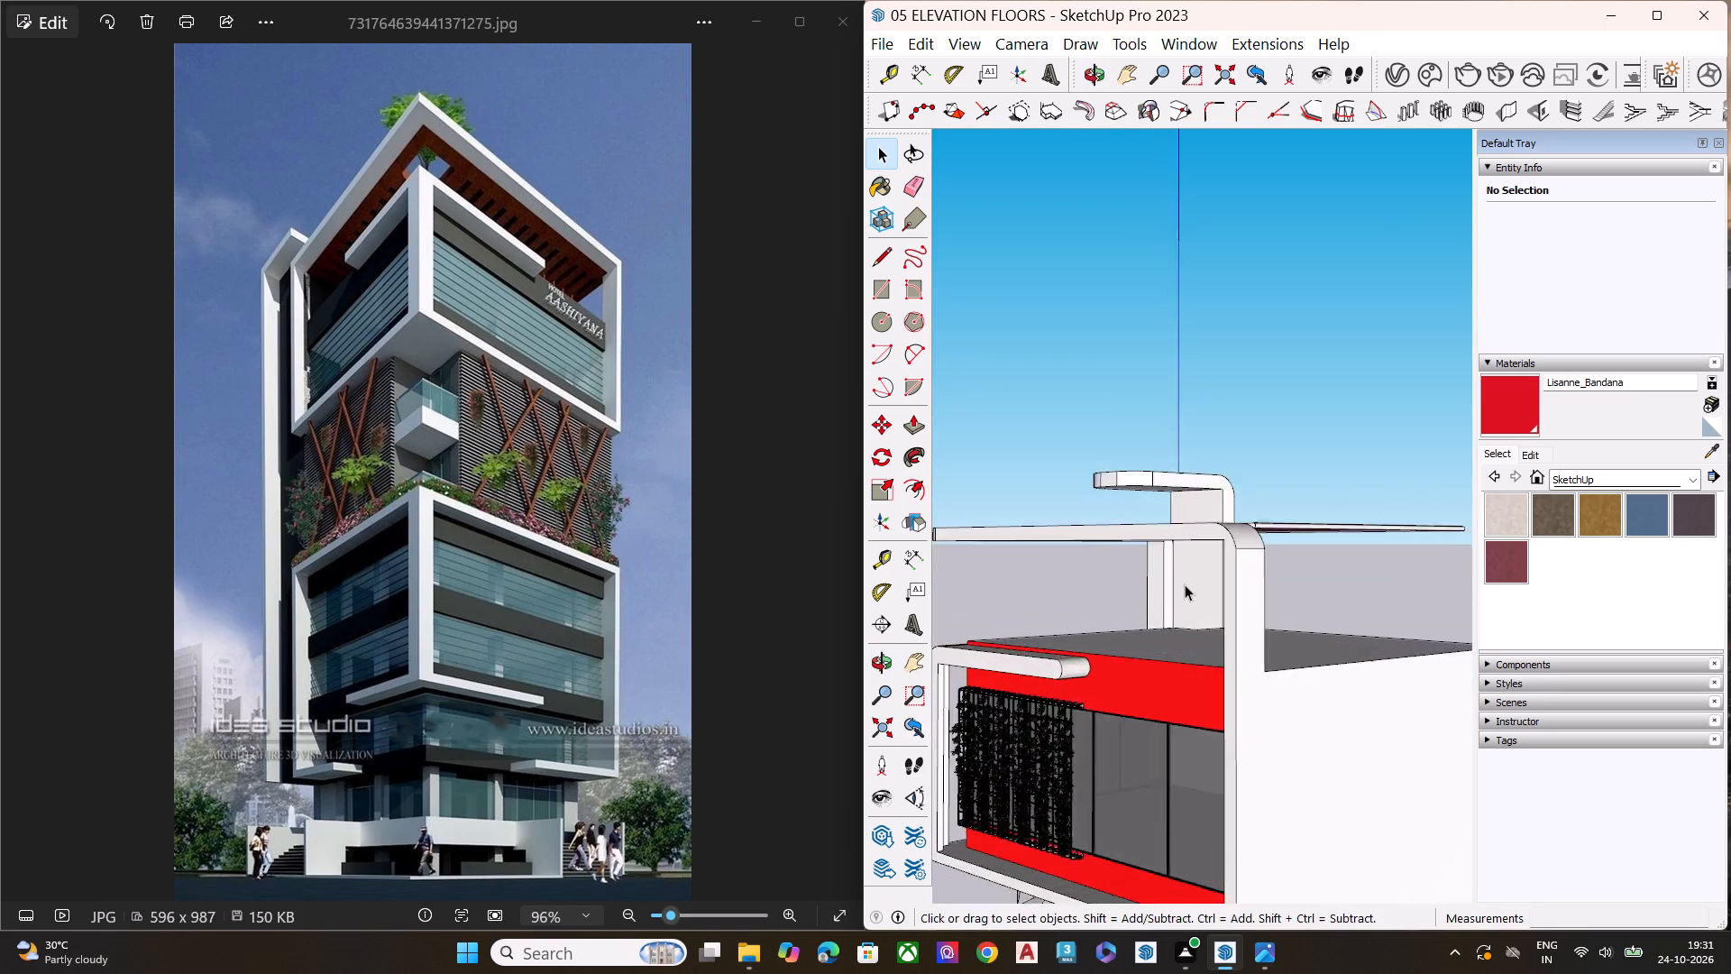
pyautogui.scroll(5, 1185, 584)
pyautogui.scroll(-4, 1230, 569)
pyautogui.moveTo(1290, 564); pyautogui.dragTo(1234, 680, button='middle')
pyautogui.scroll(6, 1234, 680)
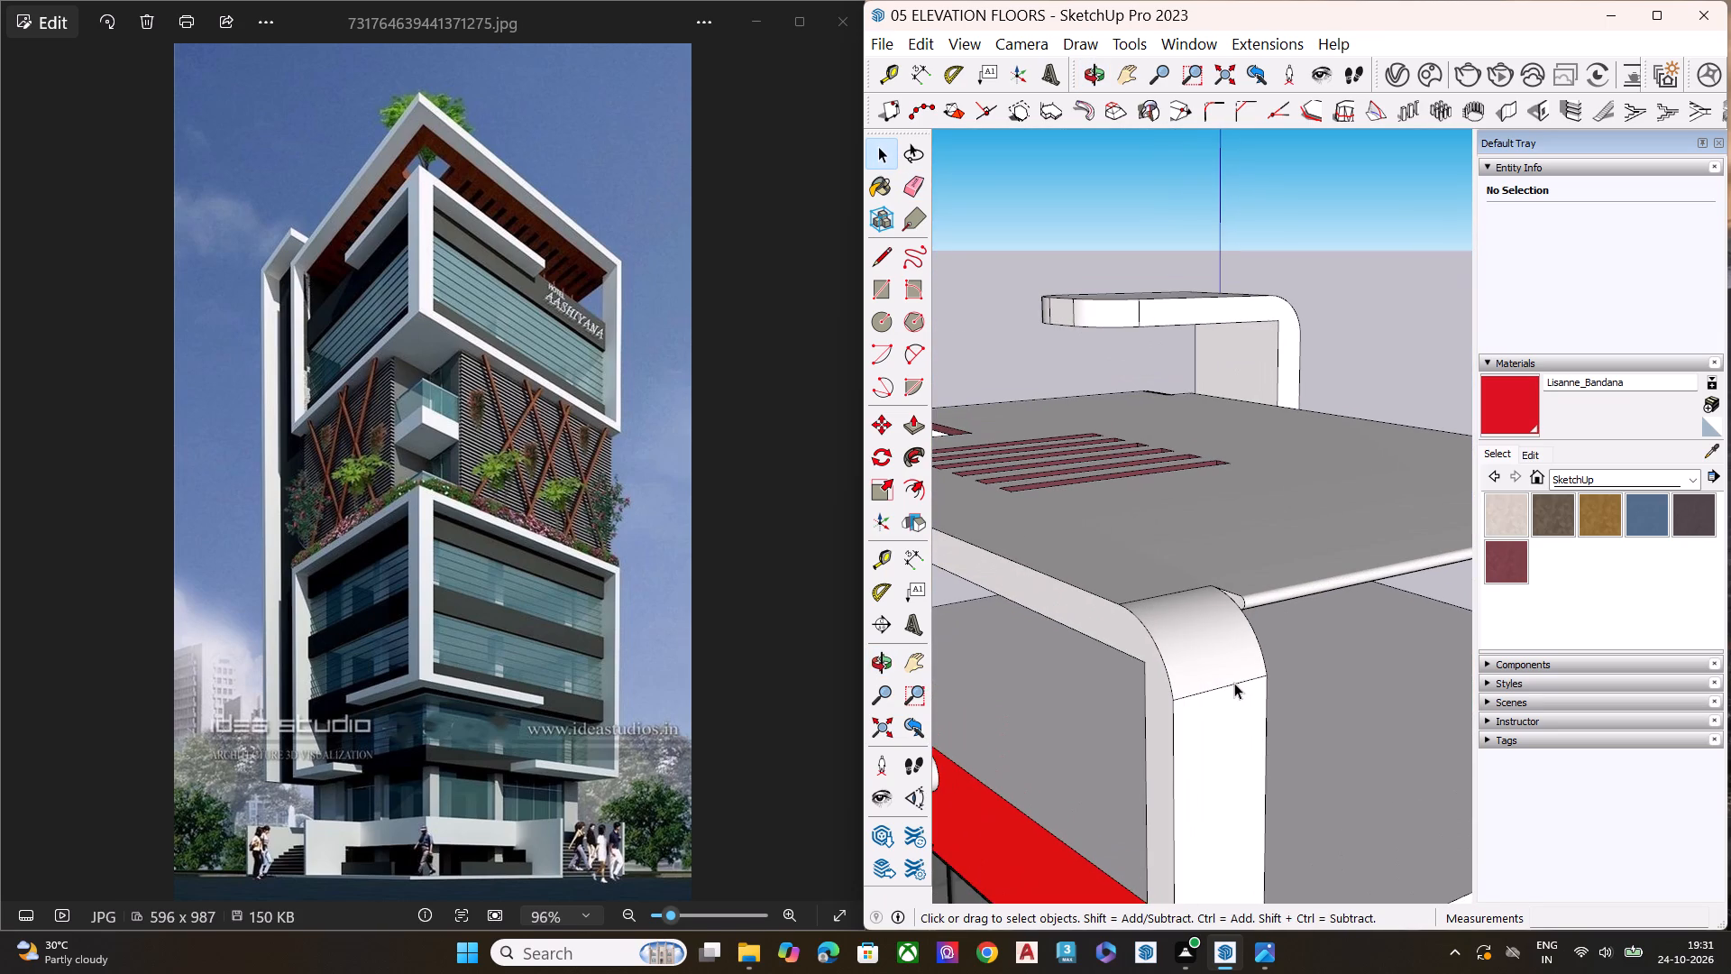
pyautogui.press('e')
pyautogui.click(1233, 681)
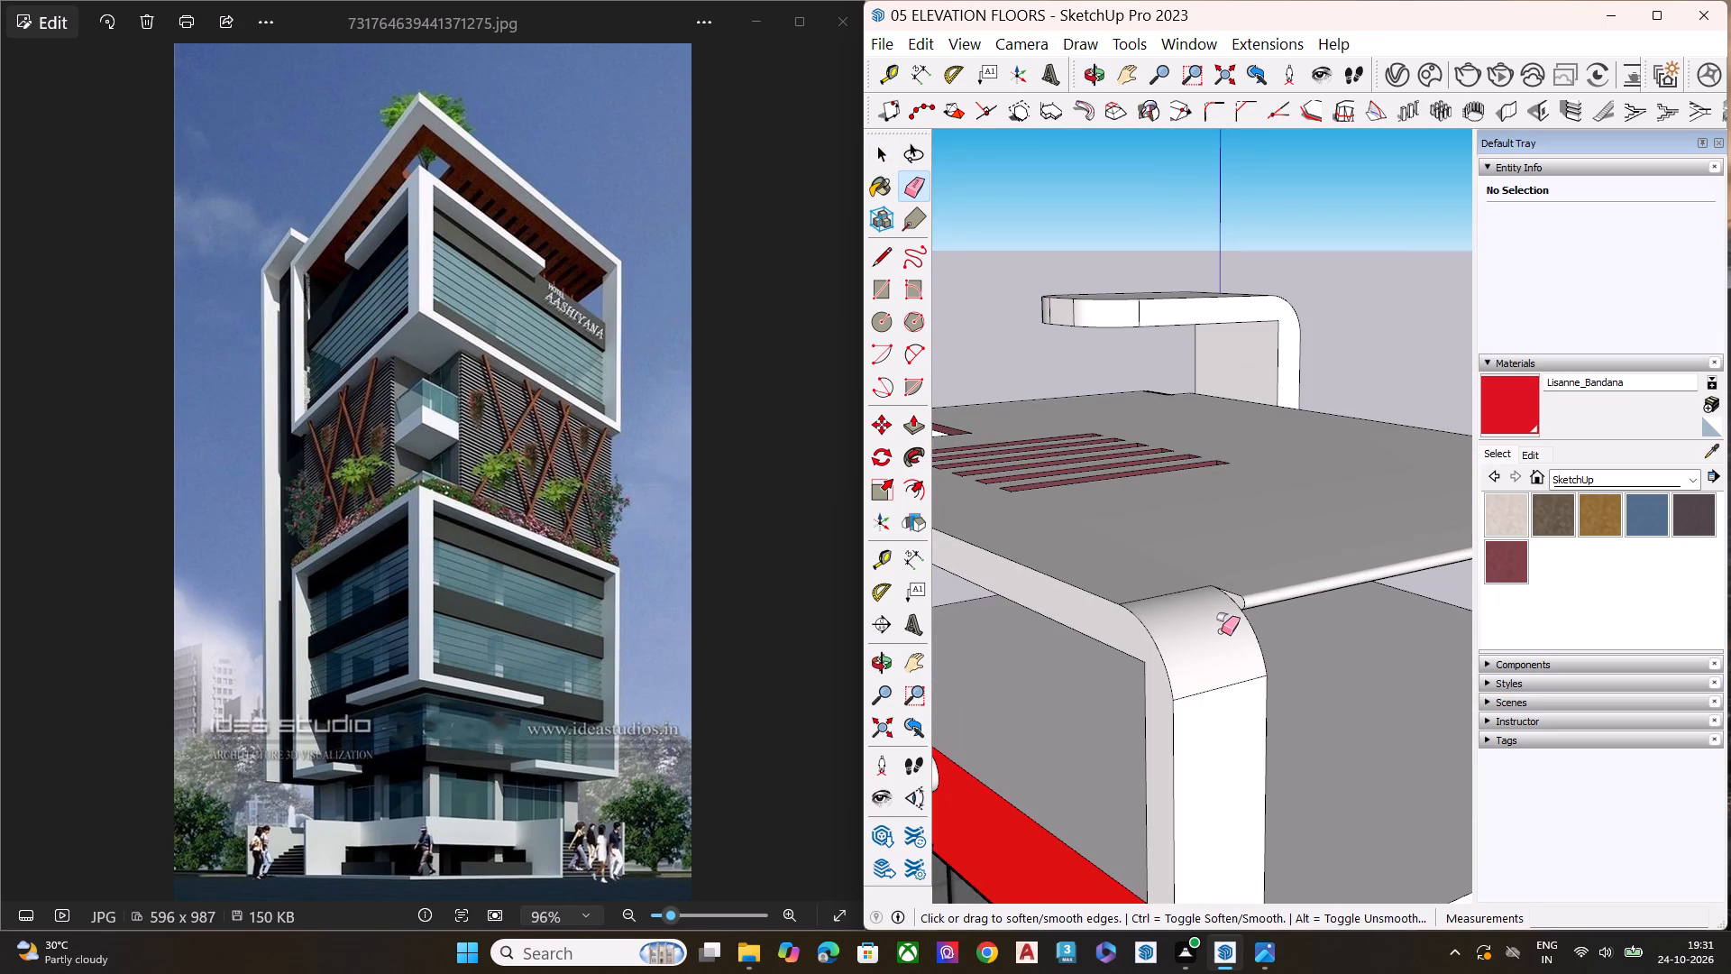
pyautogui.click(1220, 686)
pyautogui.moveTo(1196, 620); pyautogui.dragTo(1196, 741, button='middle')
pyautogui.scroll(1, 1195, 635)
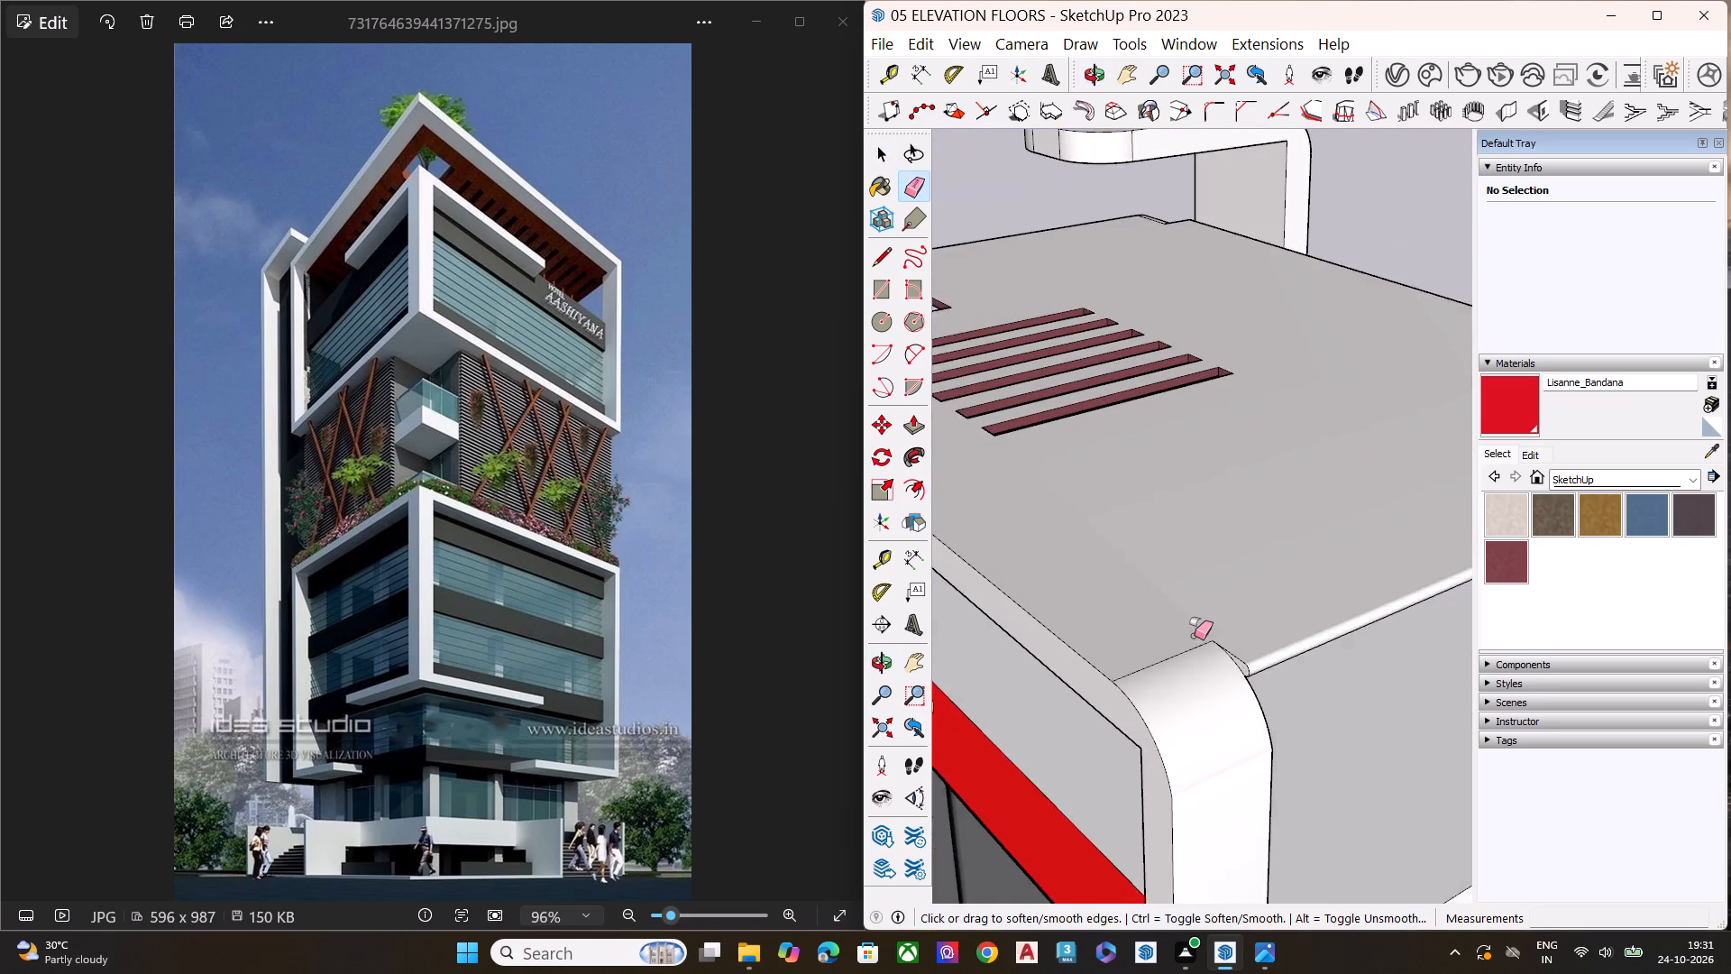
pyautogui.scroll(2, 1195, 634)
pyautogui.click(1193, 648)
# Examine the smoothed roof frame and top-floor corners from the front and from below.
pyautogui.scroll(-3, 1153, 532)
pyautogui.scroll(2, 1156, 532)
pyautogui.scroll(-7, 1156, 531)
pyautogui.scroll(1, 1181, 552)
pyautogui.scroll(-7, 1181, 552)
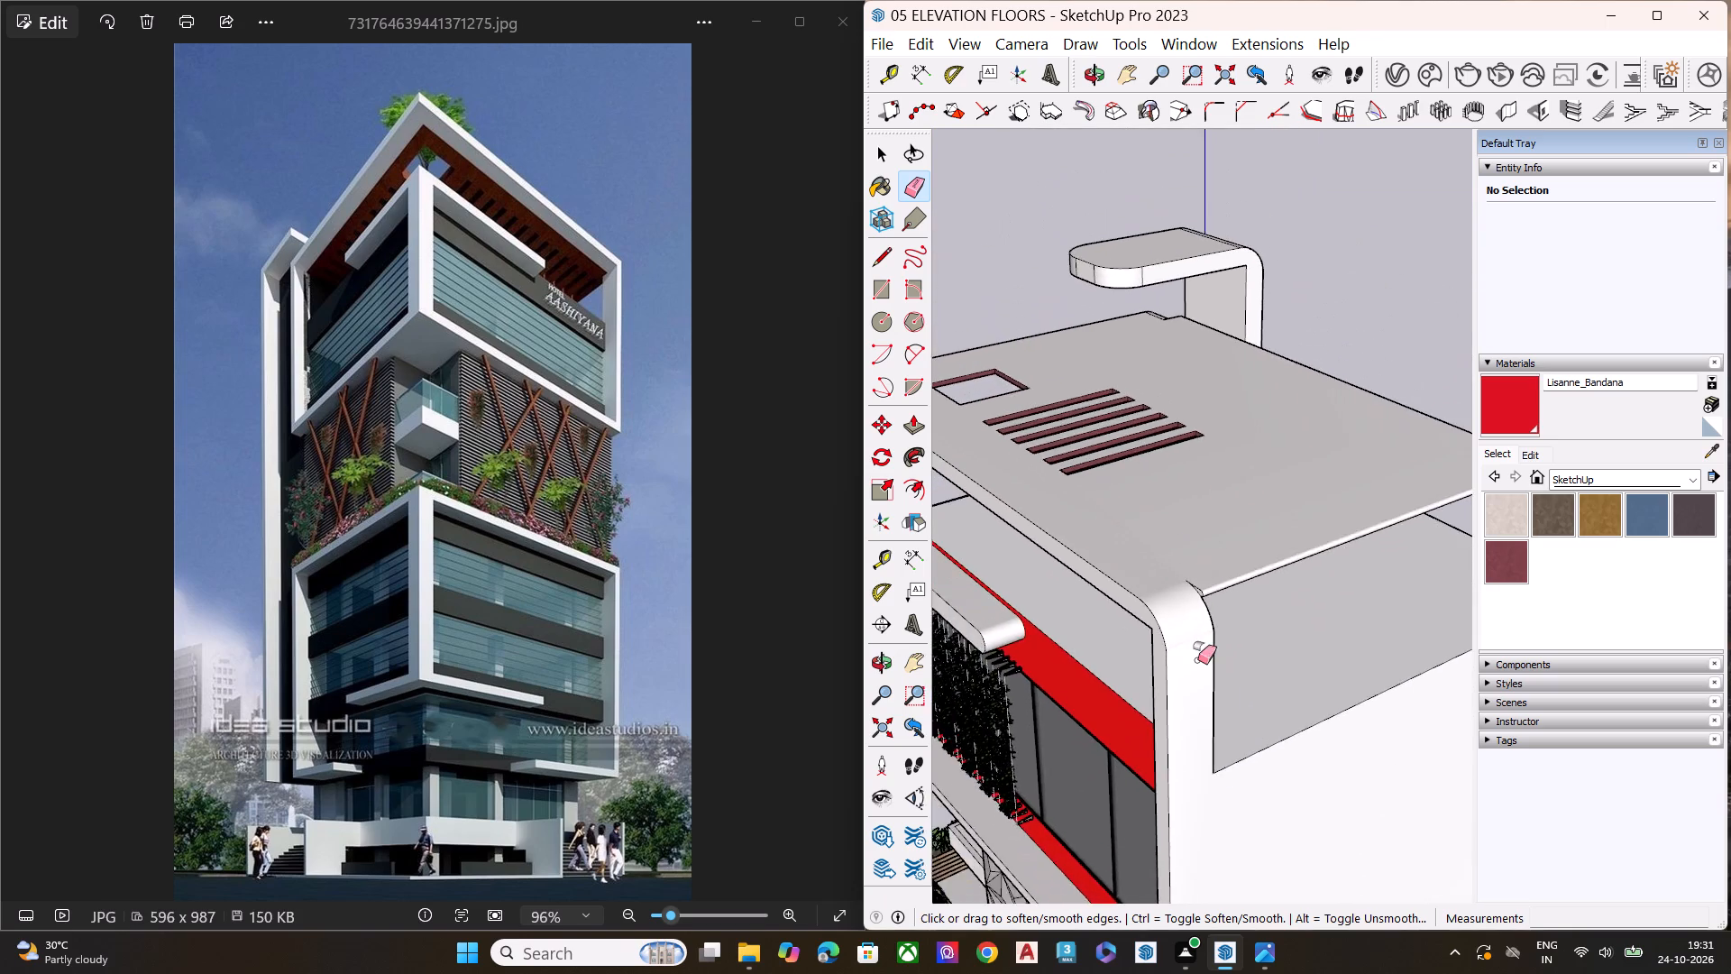
pyautogui.scroll(-10, 1191, 662)
pyautogui.moveTo(1159, 715); pyautogui.dragTo(1456, 551, button='middle')
pyautogui.scroll(-6, 1131, 568)
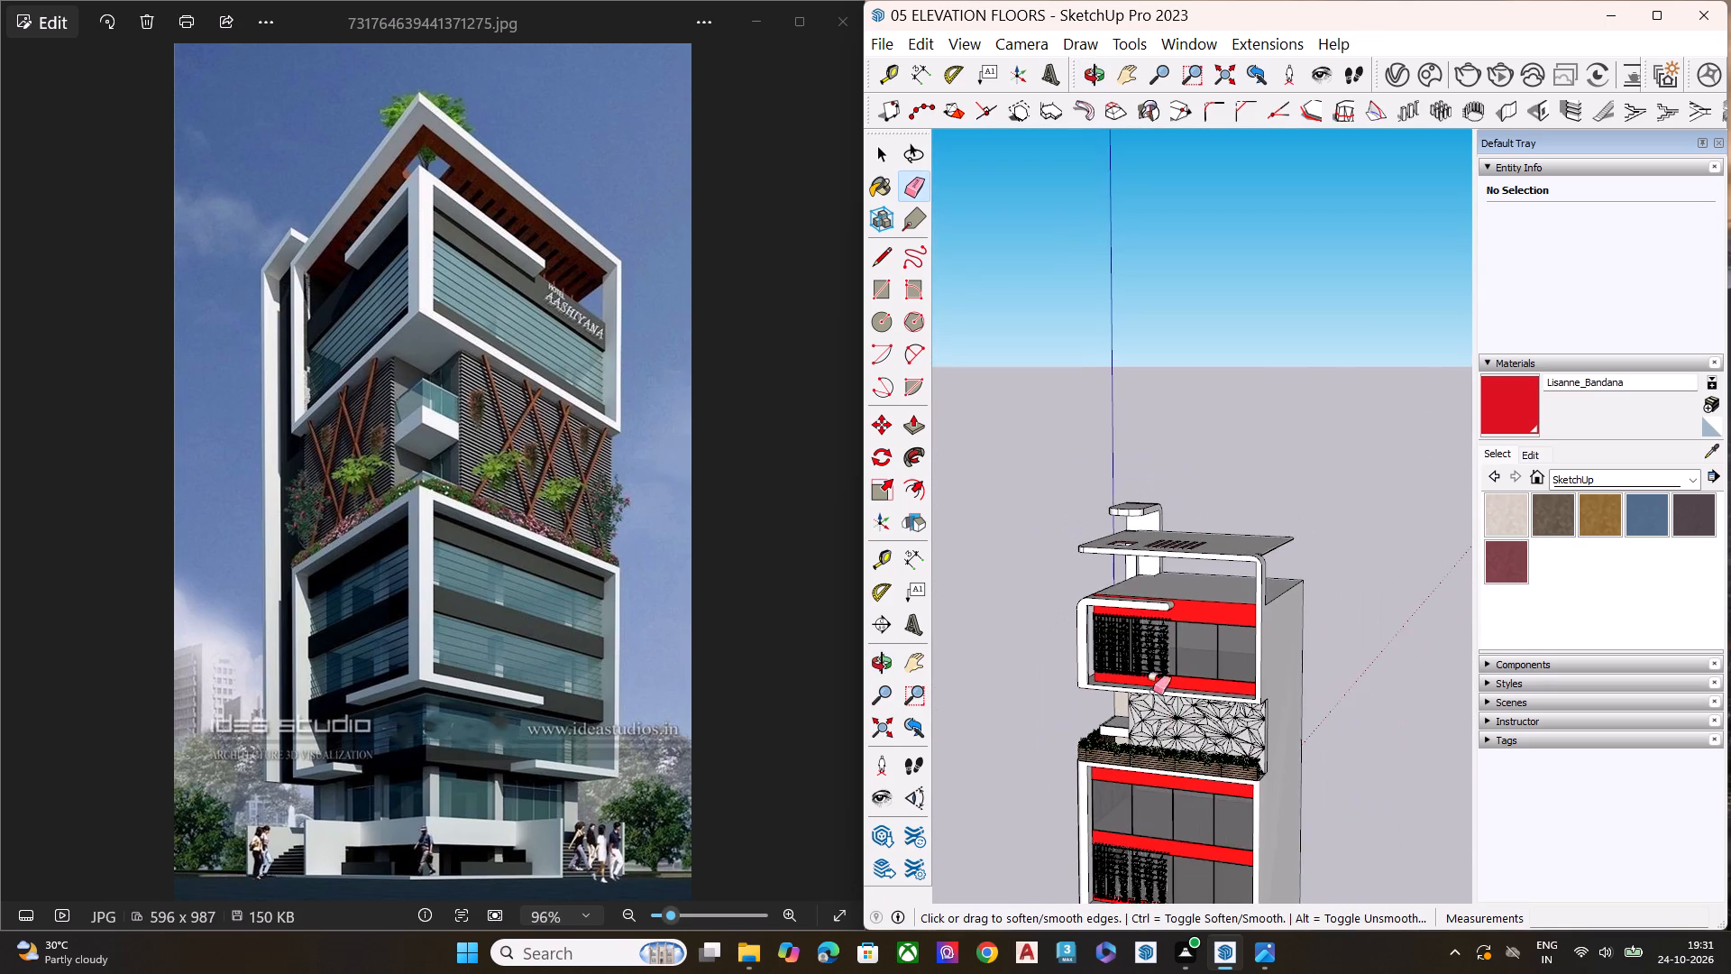
pyautogui.moveTo(1159, 724); pyautogui.dragTo(1195, 609, button='middle')
pyautogui.scroll(6, 1170, 771)
pyautogui.moveTo(1165, 733); pyautogui.dragTo(1293, 720, button='middle')
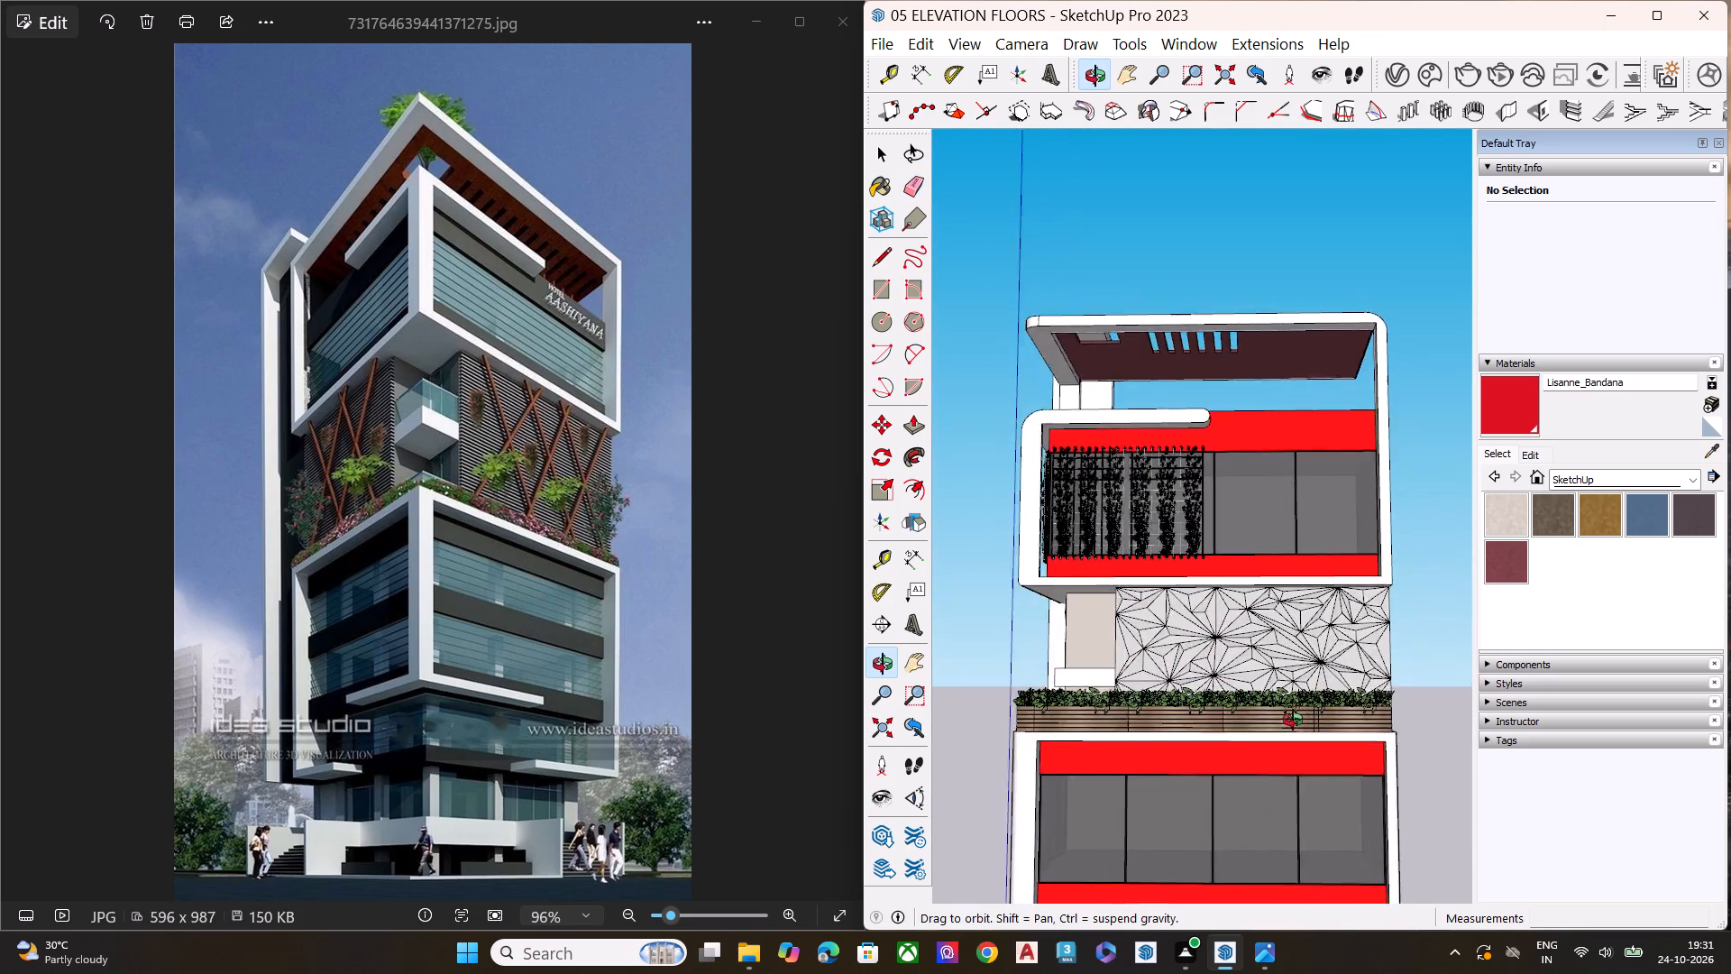
pyautogui.moveTo(1293, 720); pyautogui.dragTo(1497, 716, button='middle')
pyautogui.scroll(1, 1331, 693)
pyautogui.moveTo(1306, 685); pyautogui.dragTo(1425, 673, button='middle')
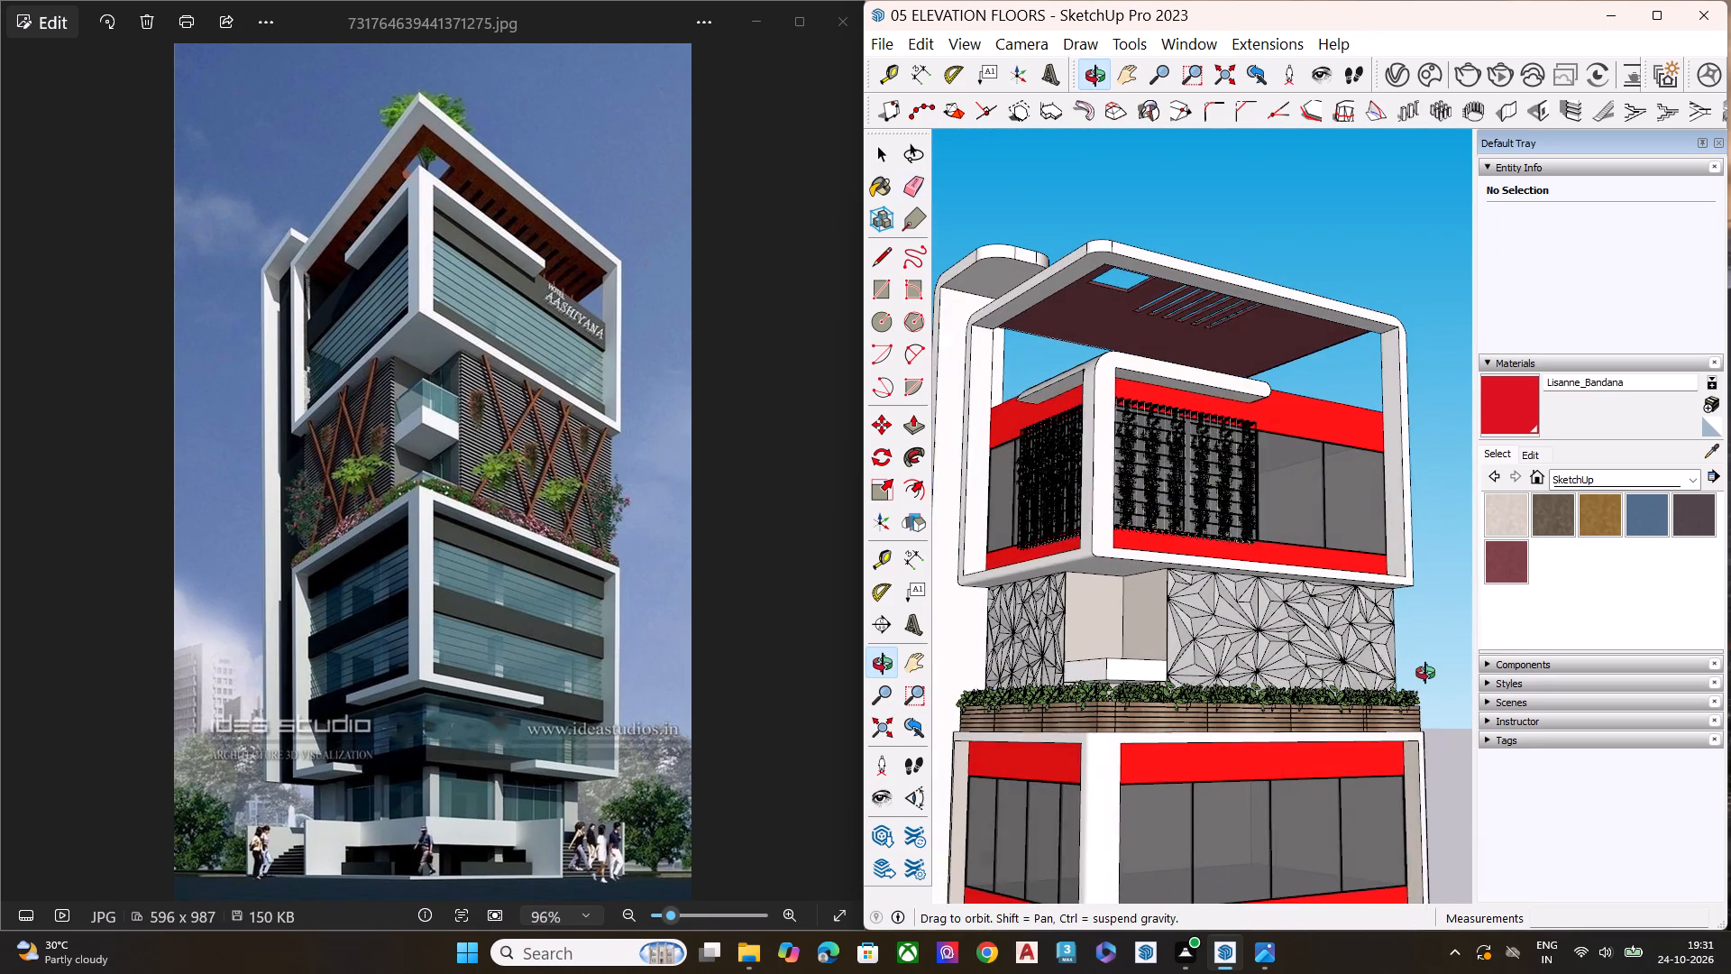
# Close the reference image and maximize the modelling window so the building model fills the screen.
pyautogui.moveTo(1425, 673); pyautogui.dragTo(1435, 673, button='middle')
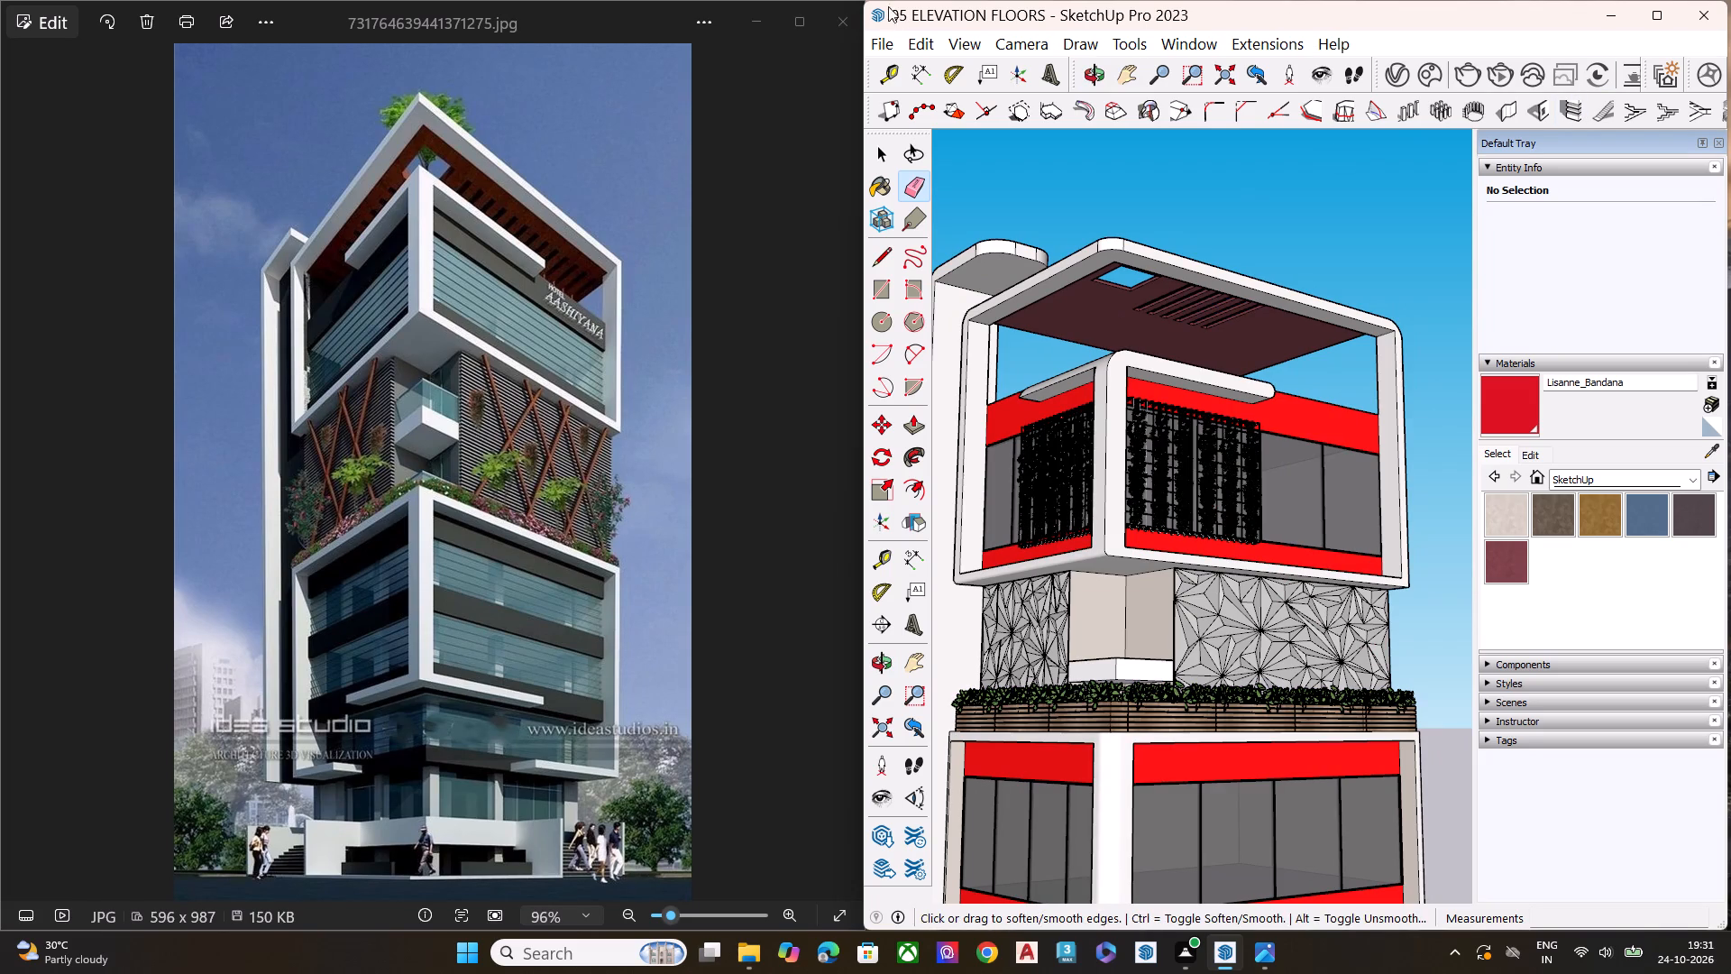
pyautogui.click(835, 24)
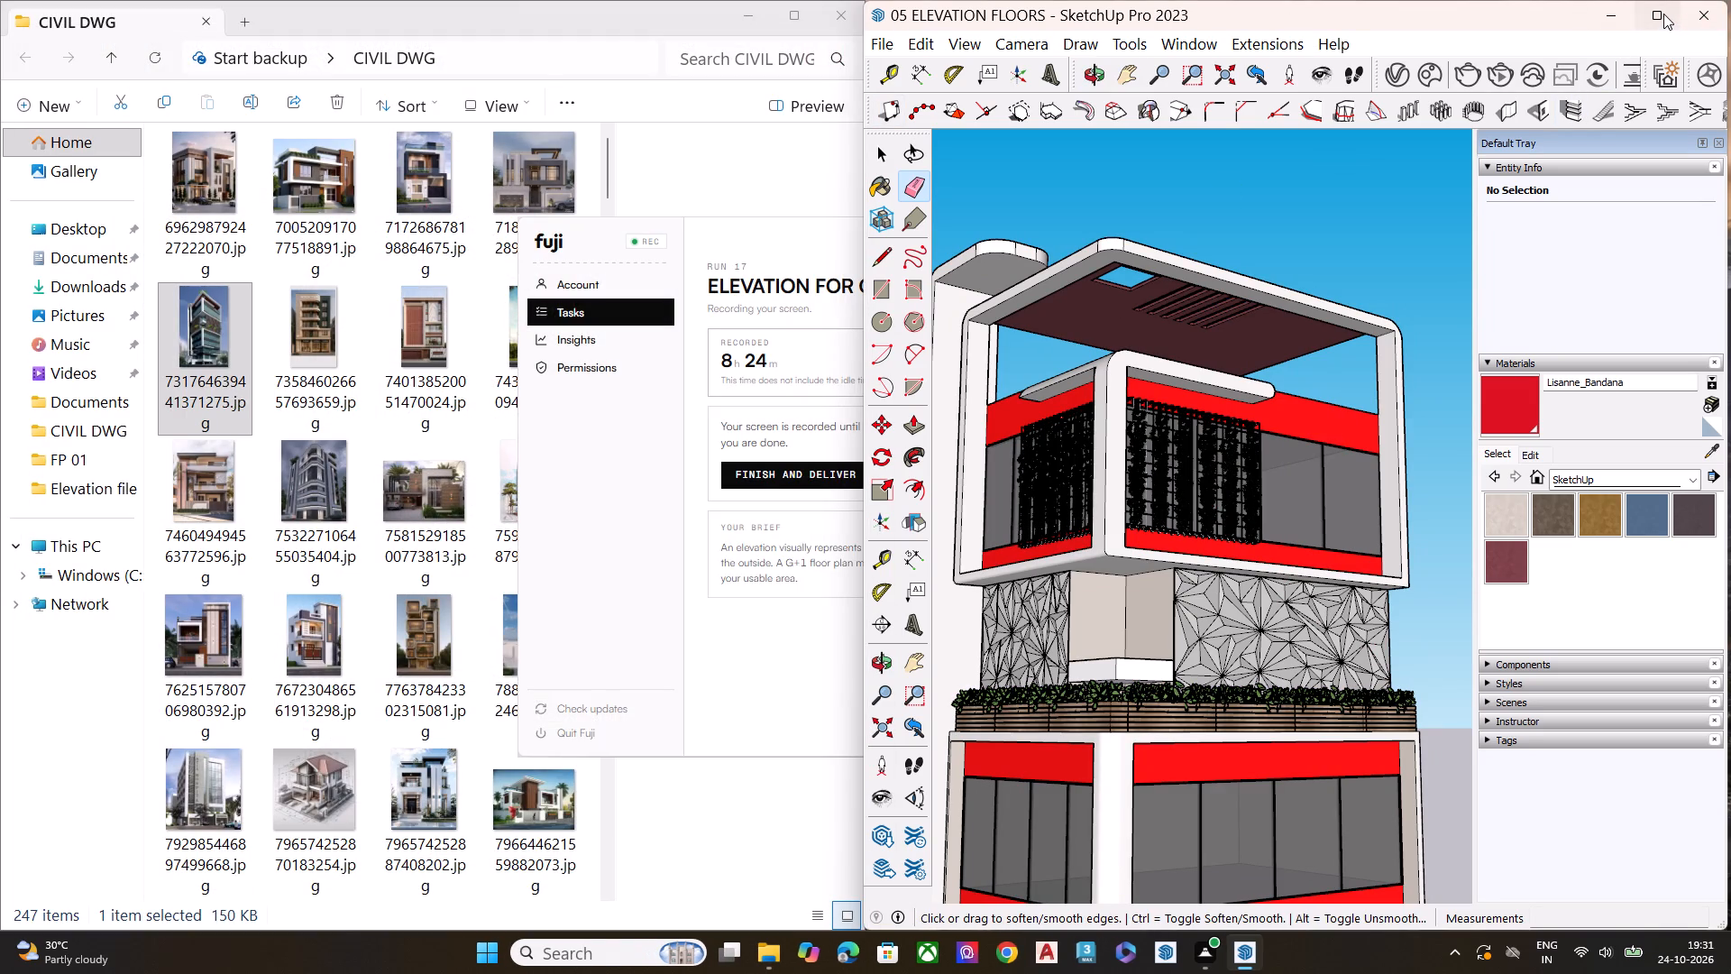
pyautogui.click(1663, 14)
# Examine the whole building from the front and from ground level, checking the roof frame, floors and base.
pyautogui.scroll(-6, 639, 433)
pyautogui.moveTo(680, 574); pyautogui.dragTo(743, 698, button='middle')
pyautogui.press('space')
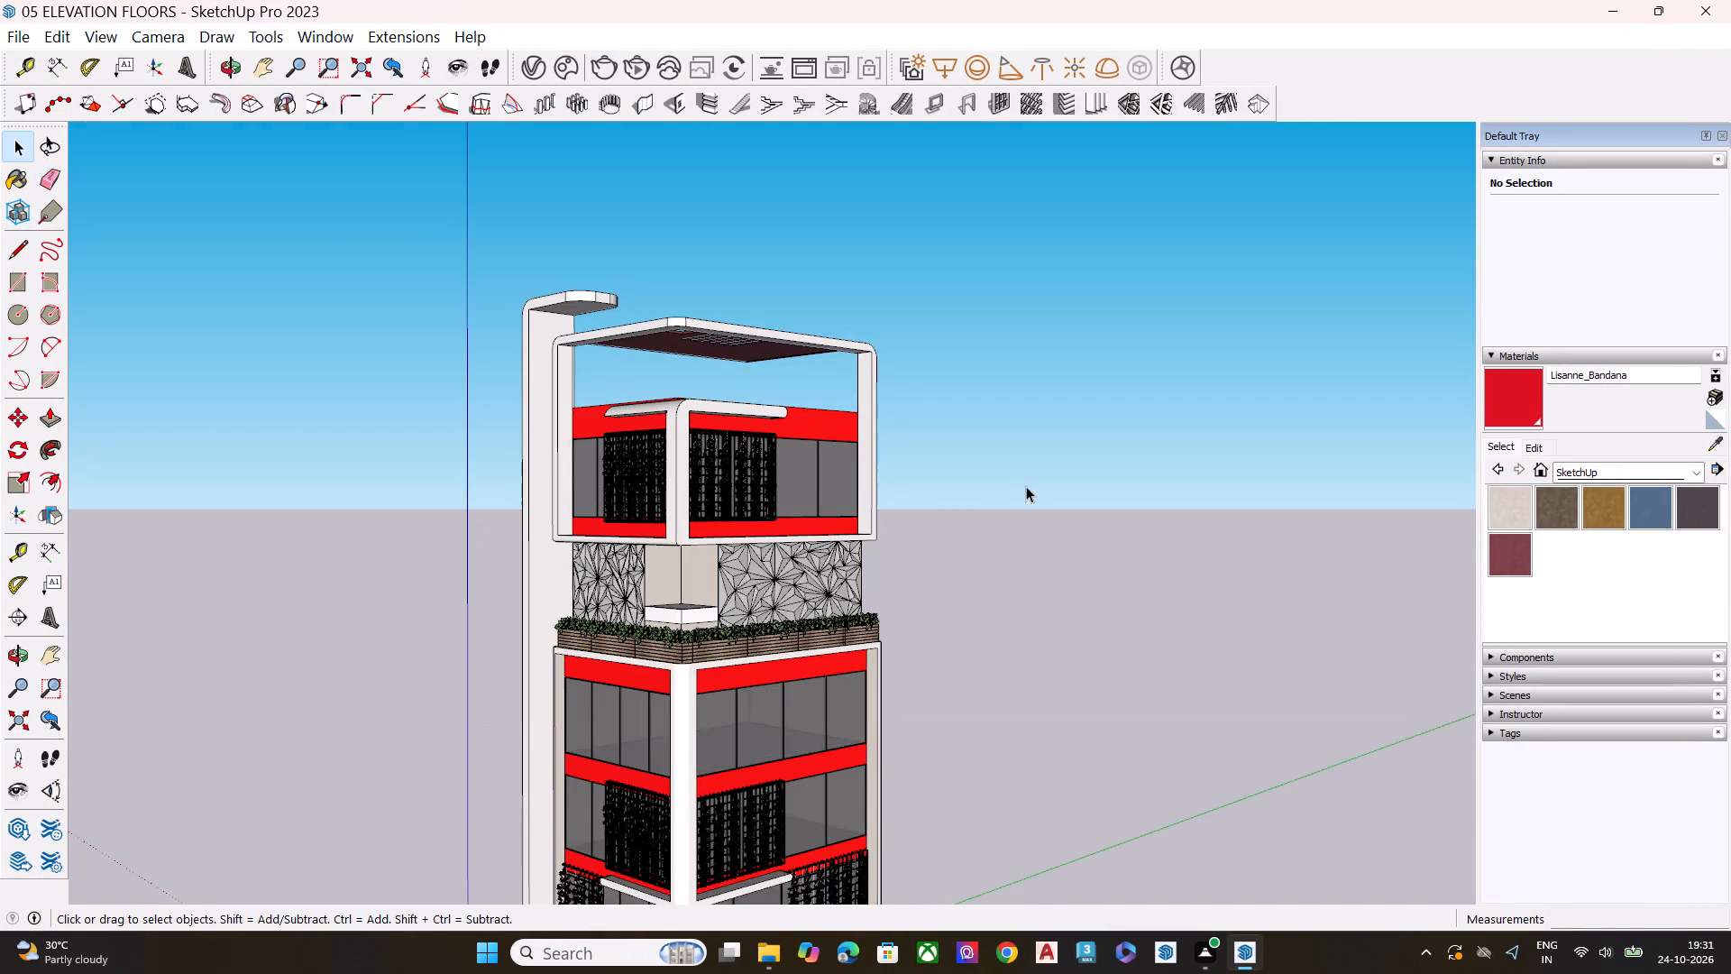
pyautogui.click(1026, 486)
pyautogui.scroll(-7, 710, 375)
pyautogui.moveTo(714, 511); pyautogui.dragTo(736, 376, button='middle')
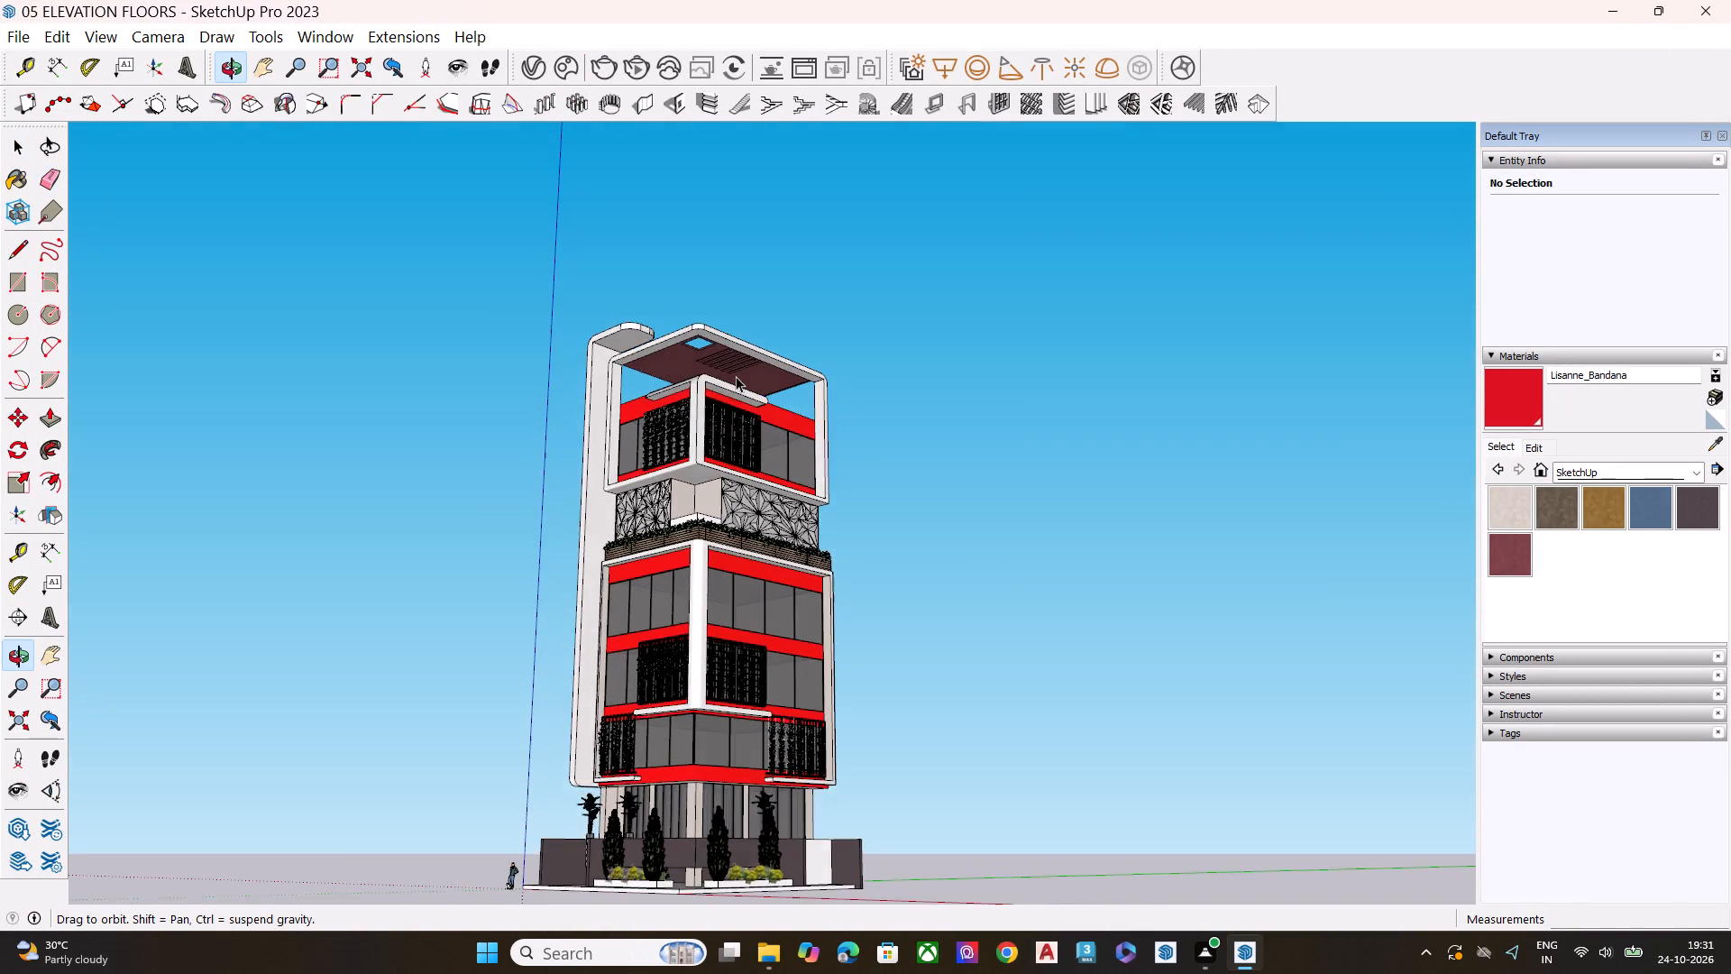
pyautogui.scroll(2, 736, 376)
pyautogui.scroll(-7, 702, 411)
pyautogui.scroll(1, 661, 767)
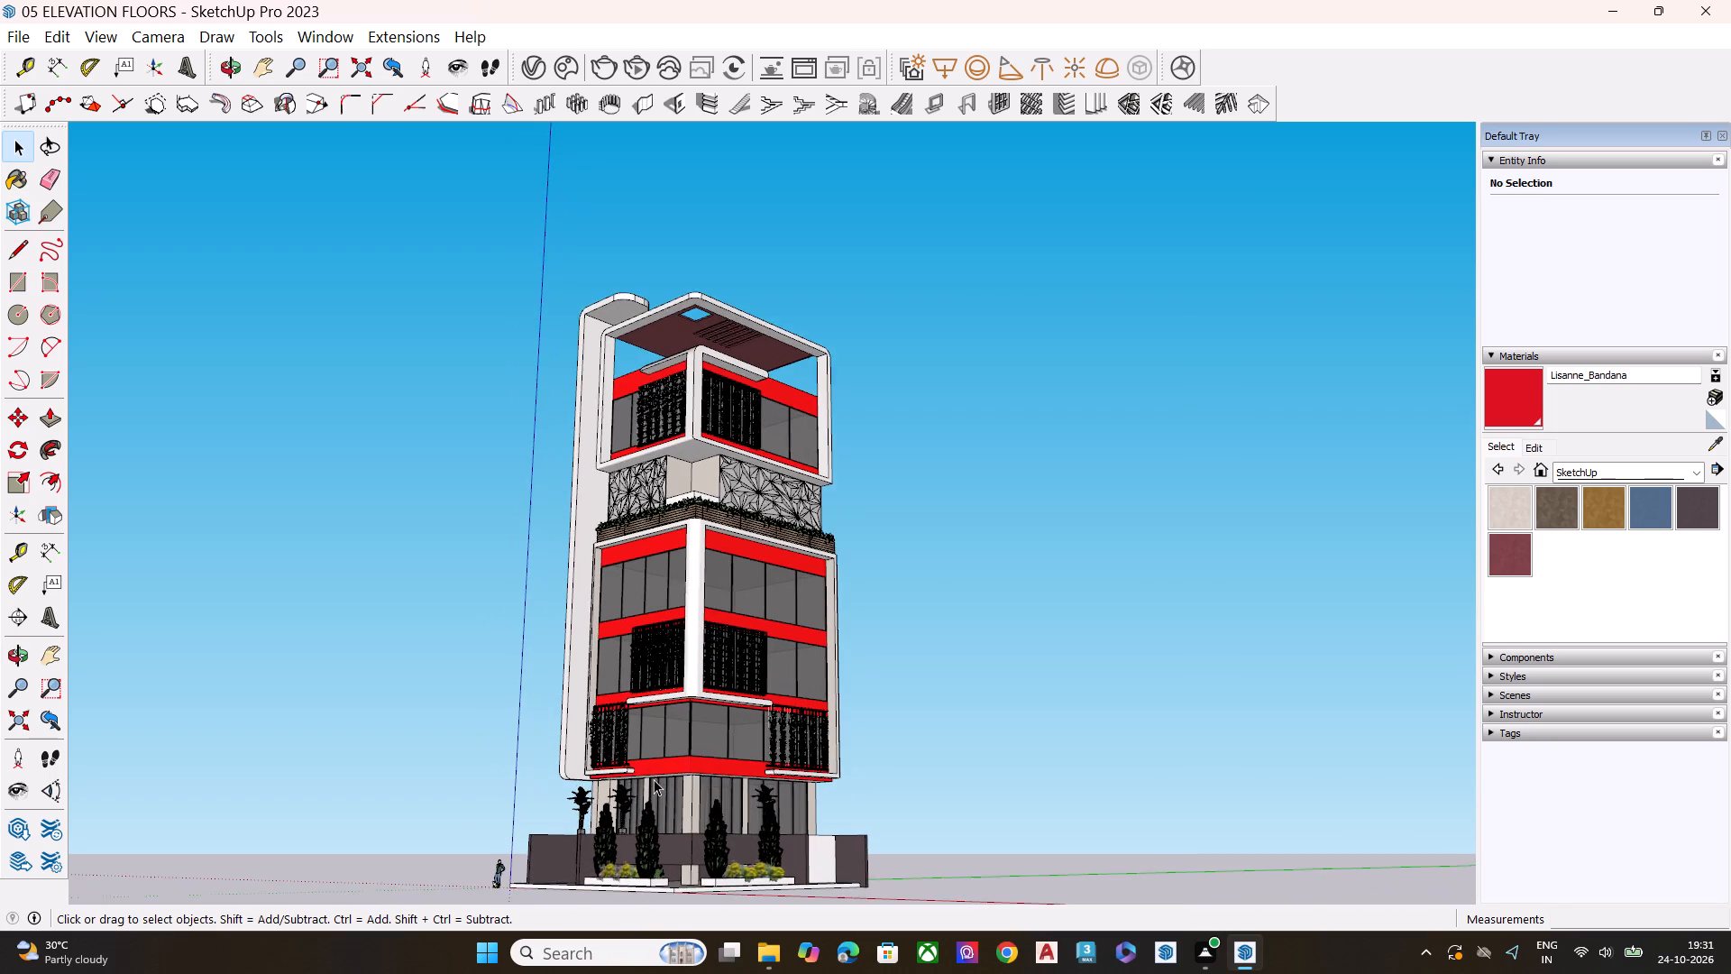
pyautogui.scroll(6, 654, 780)
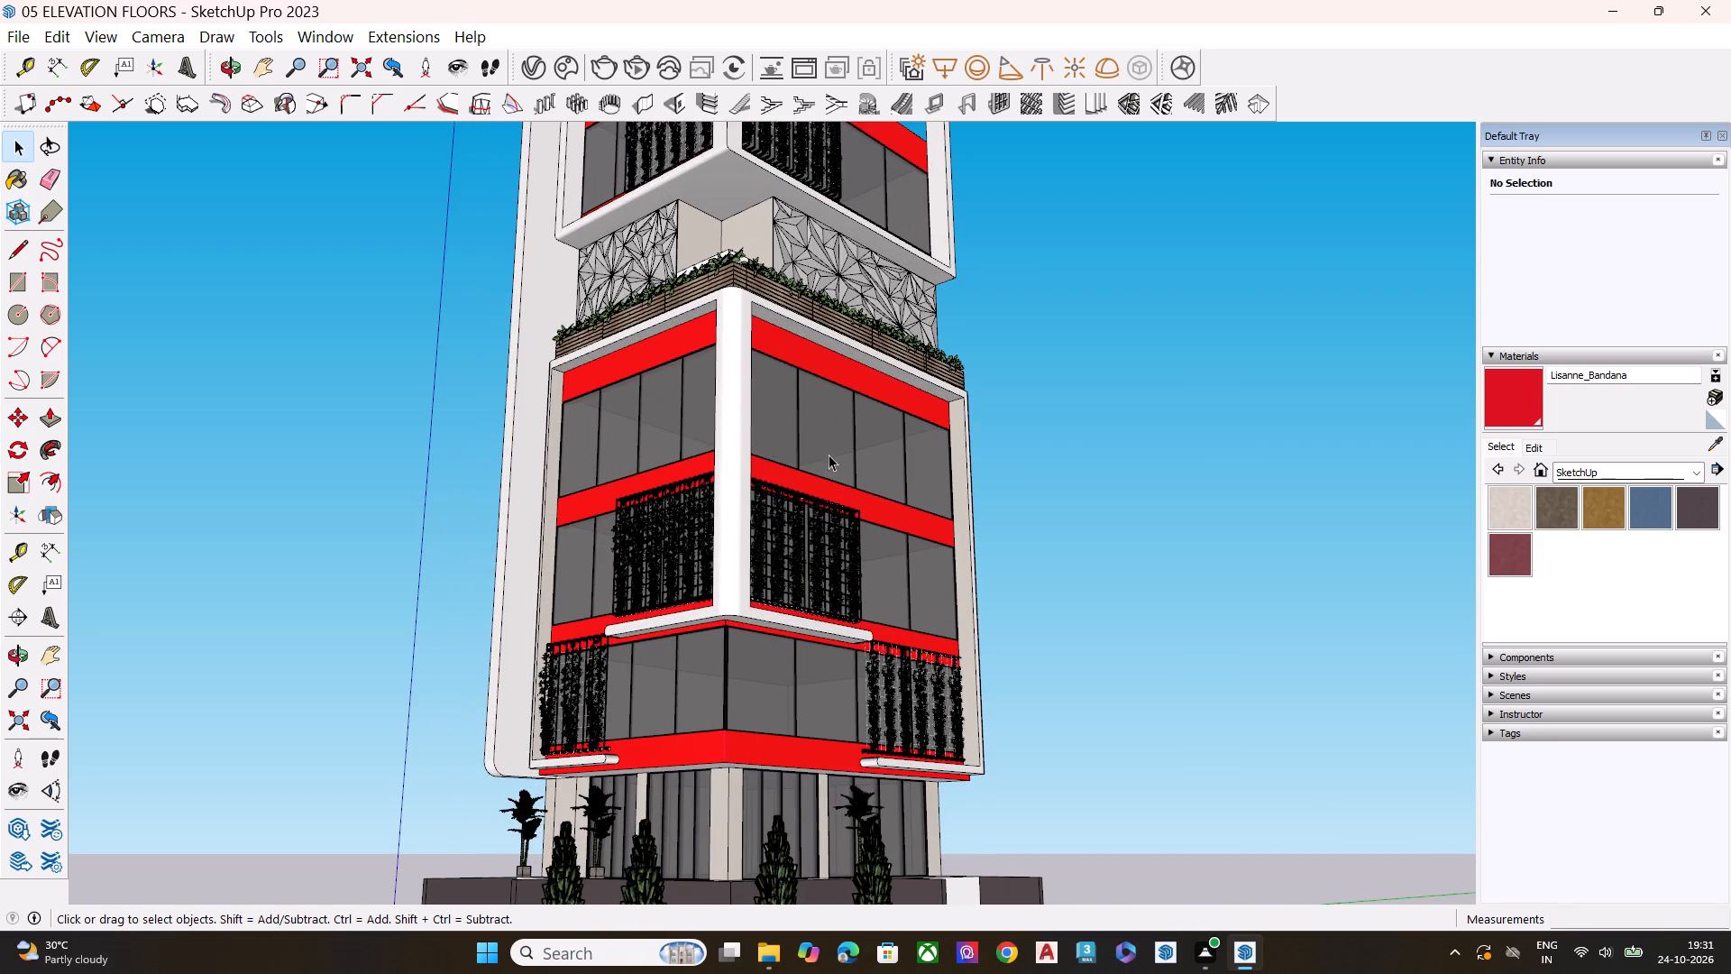
# Examine the corner frame, red bands, green screens and planter level from above, below and the side.
pyautogui.press('h')
pyautogui.moveTo(735, 397); pyautogui.dragTo(748, 441)
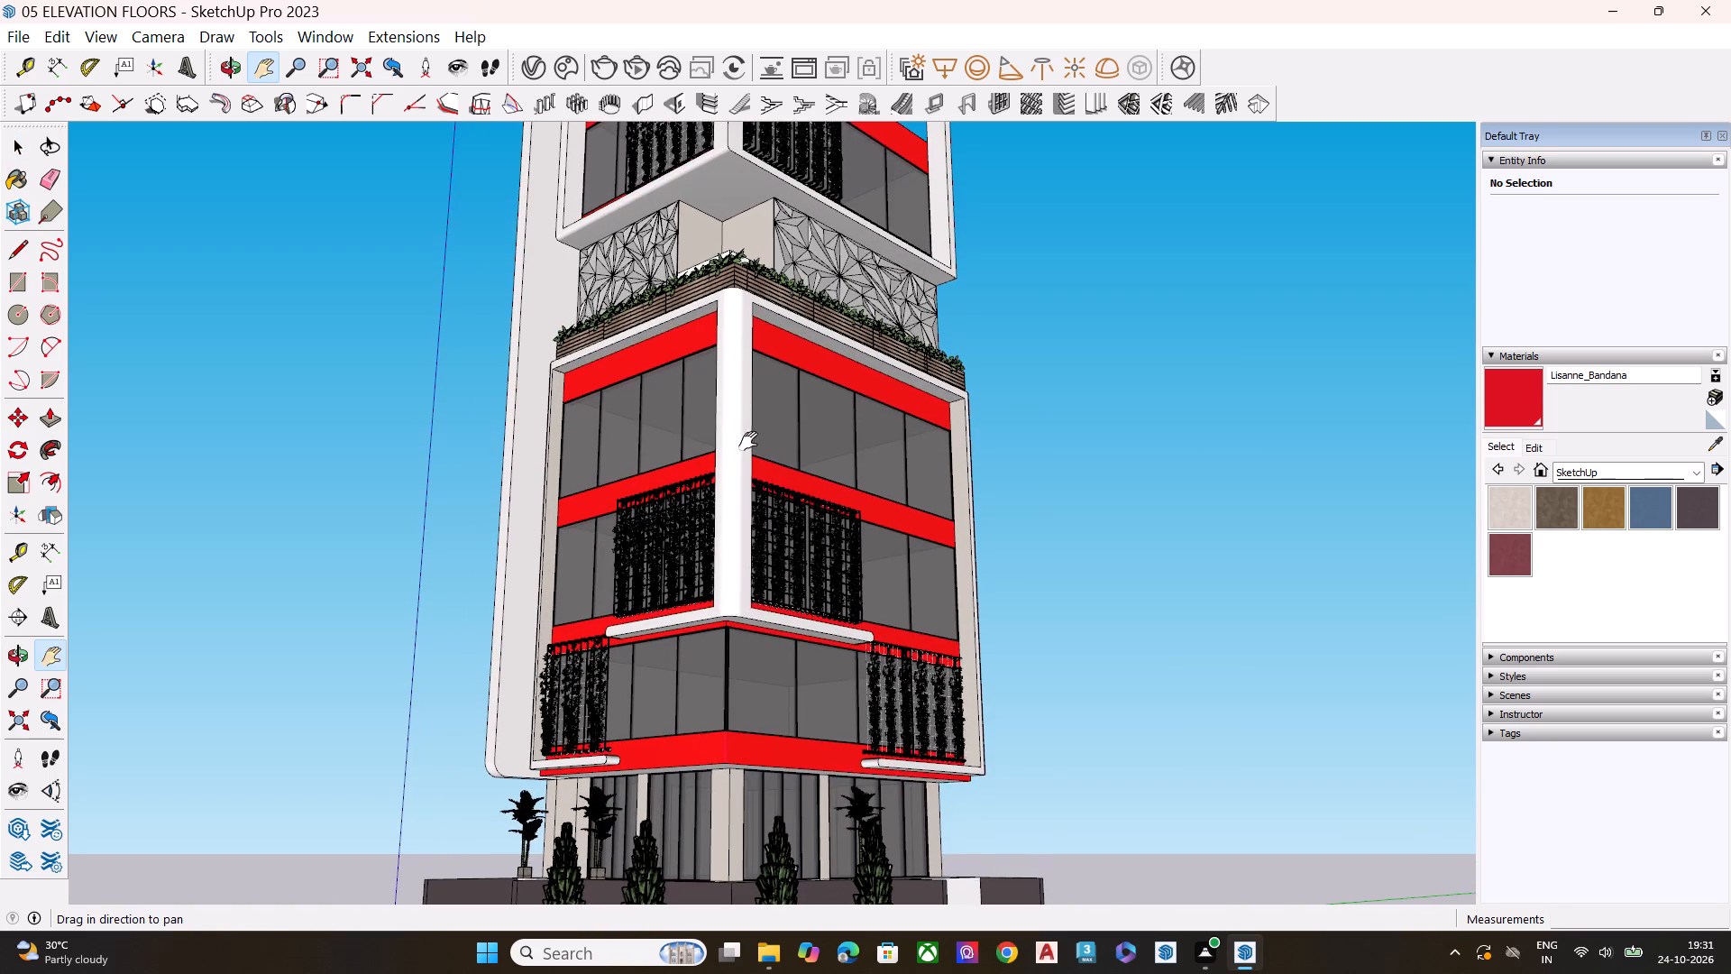
pyautogui.moveTo(748, 441); pyautogui.dragTo(752, 546)
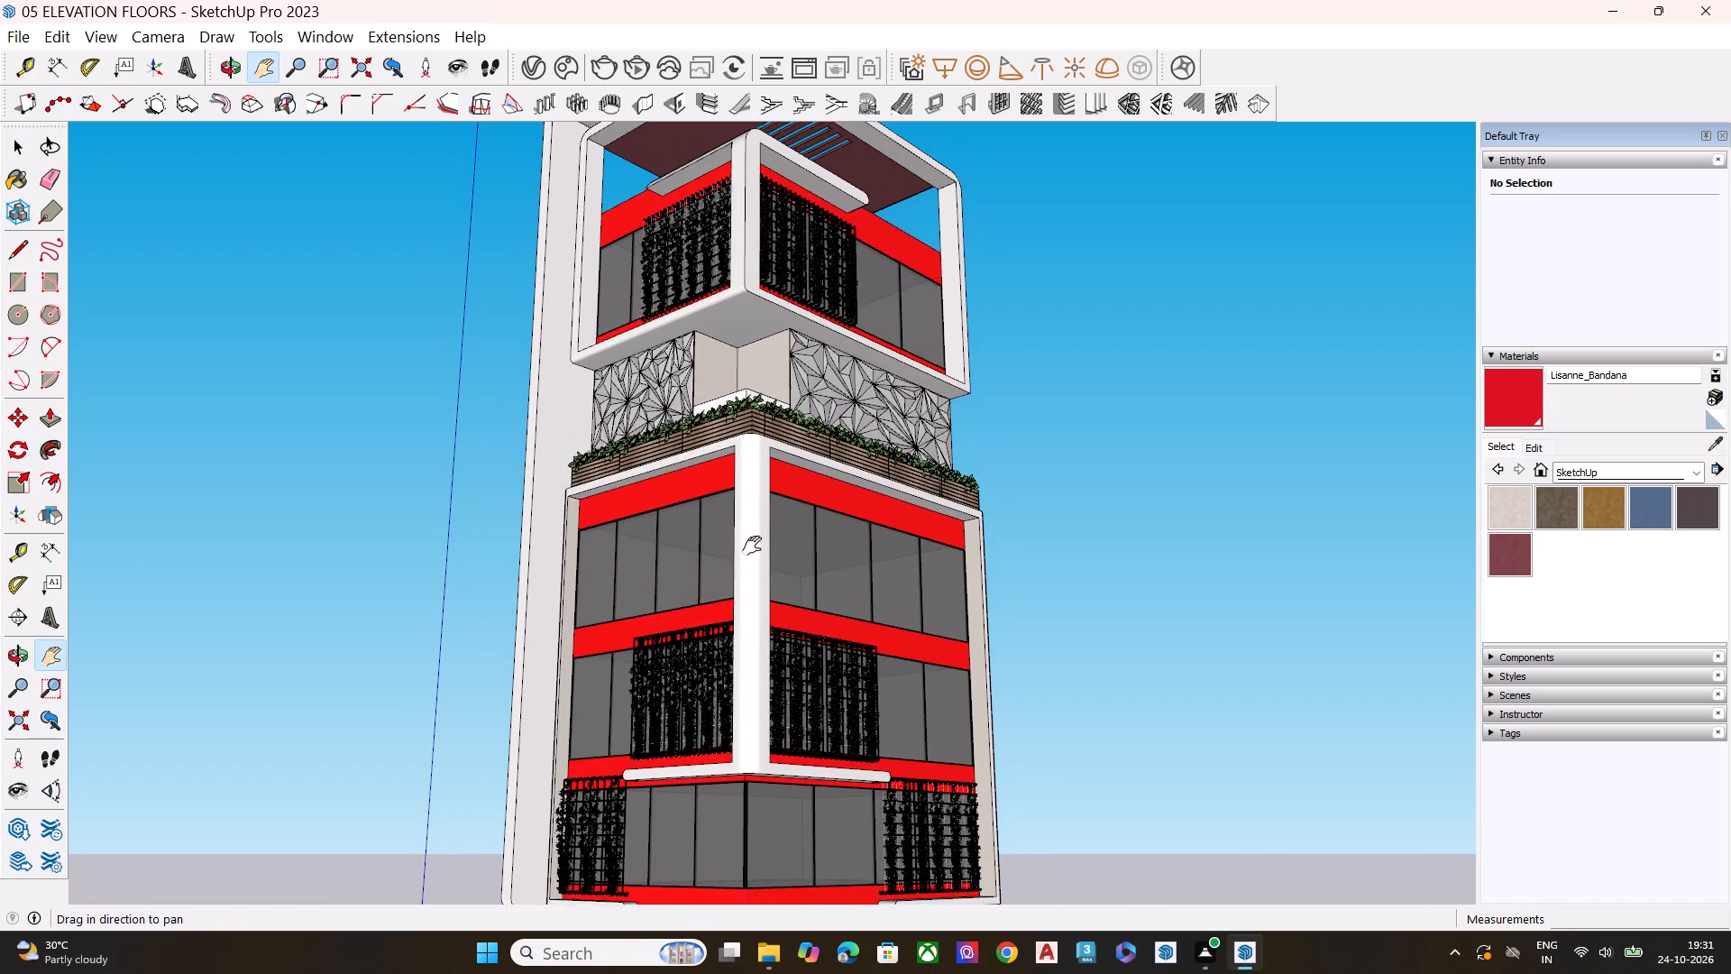
pyautogui.moveTo(752, 546); pyautogui.dragTo(766, 596)
pyautogui.moveTo(769, 528); pyautogui.dragTo(766, 596, button='middle')
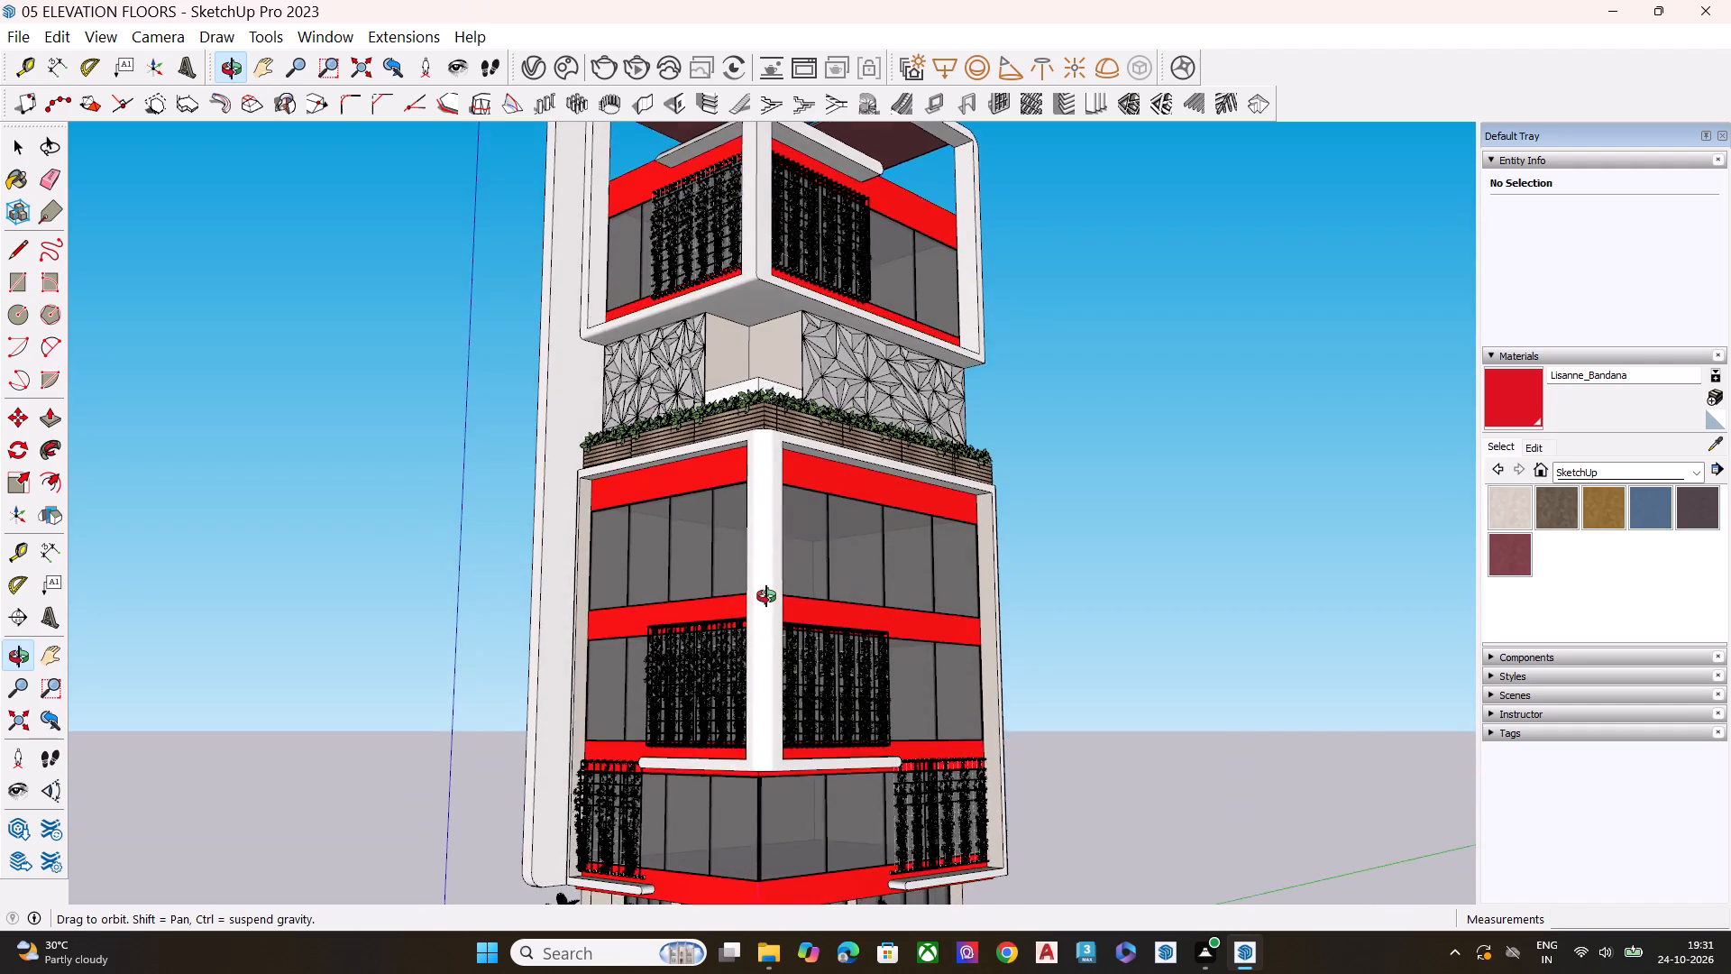
pyautogui.moveTo(766, 596); pyautogui.dragTo(774, 639)
pyautogui.moveTo(766, 596); pyautogui.dragTo(770, 631, button='middle')
pyautogui.scroll(1, 770, 629)
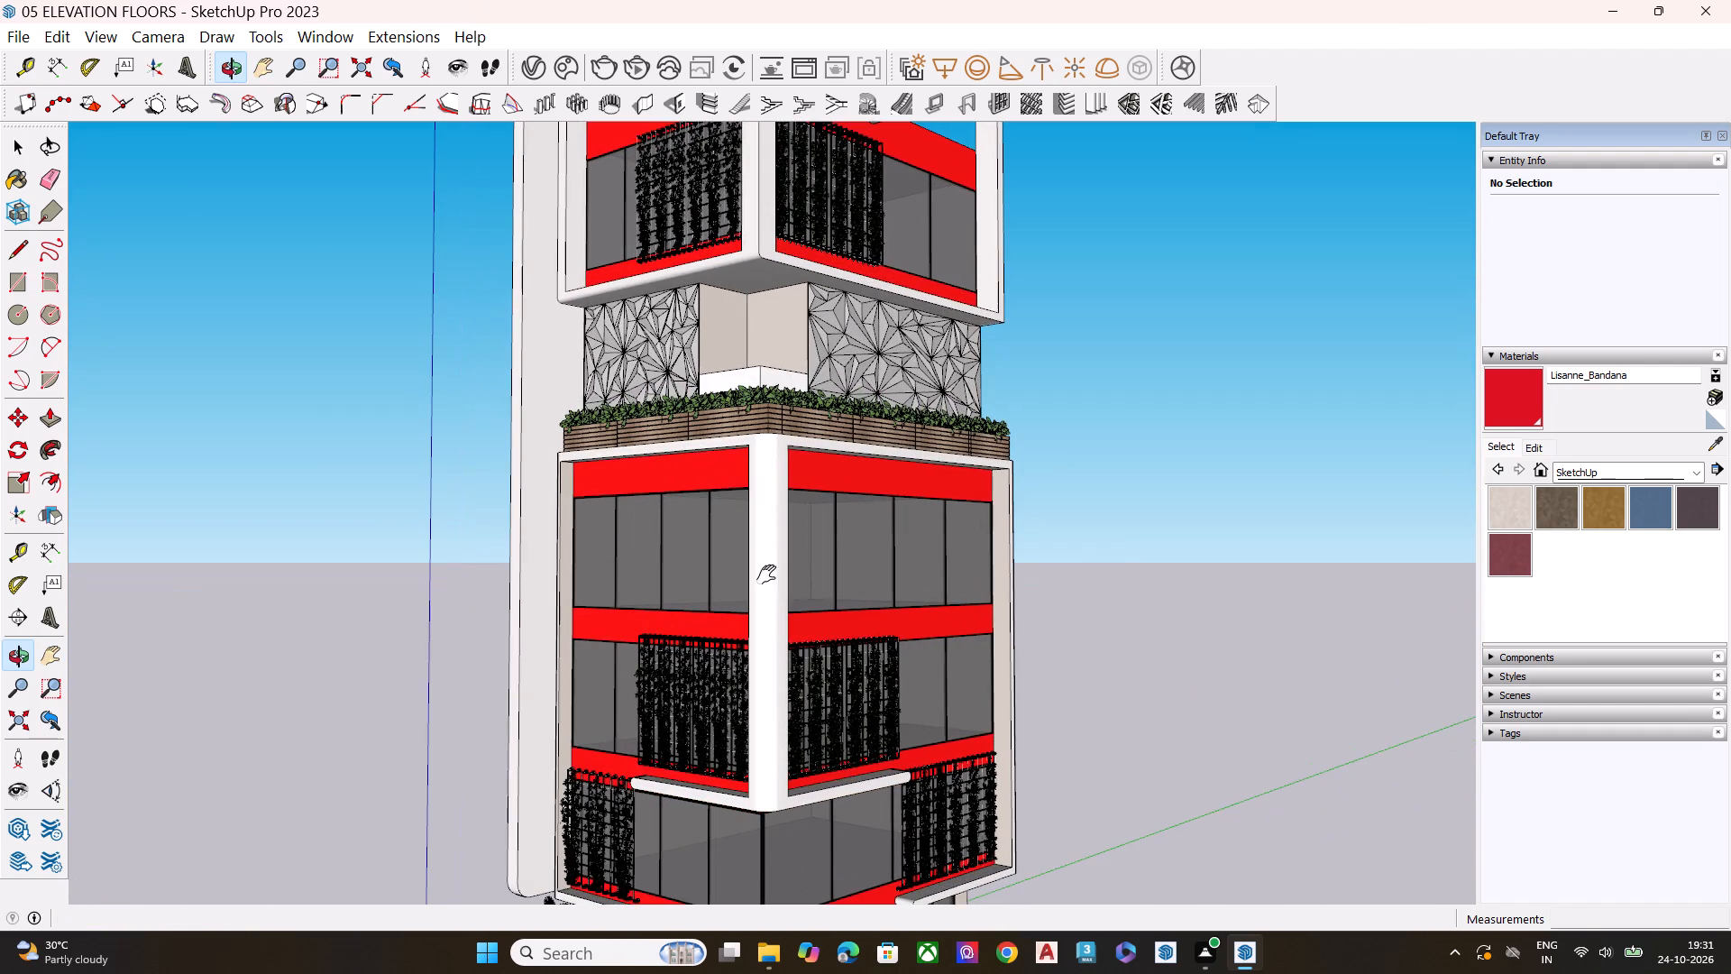
pyautogui.moveTo(759, 528); pyautogui.dragTo(773, 629)
pyautogui.scroll(-1, 773, 619)
pyautogui.moveTo(773, 625); pyautogui.dragTo(759, 854, button='middle')
pyautogui.moveTo(773, 629); pyautogui.dragTo(759, 854)
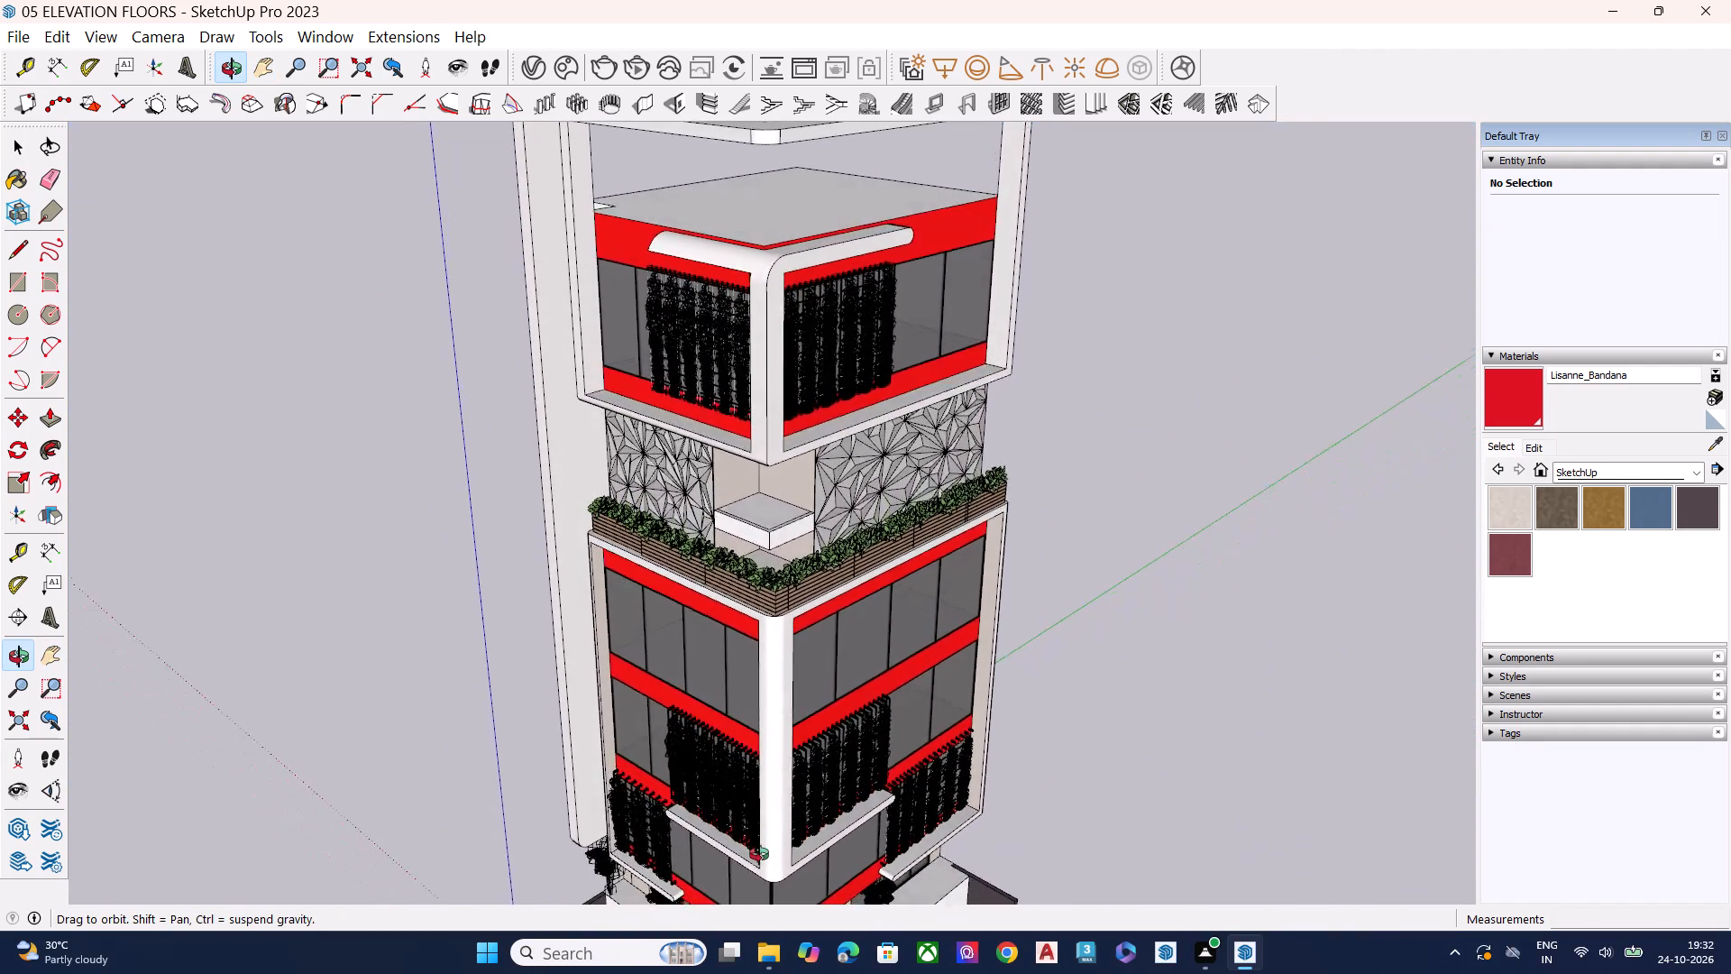
pyautogui.moveTo(759, 854); pyautogui.dragTo(775, 711)
pyautogui.moveTo(759, 854); pyautogui.dragTo(775, 711, button='middle')
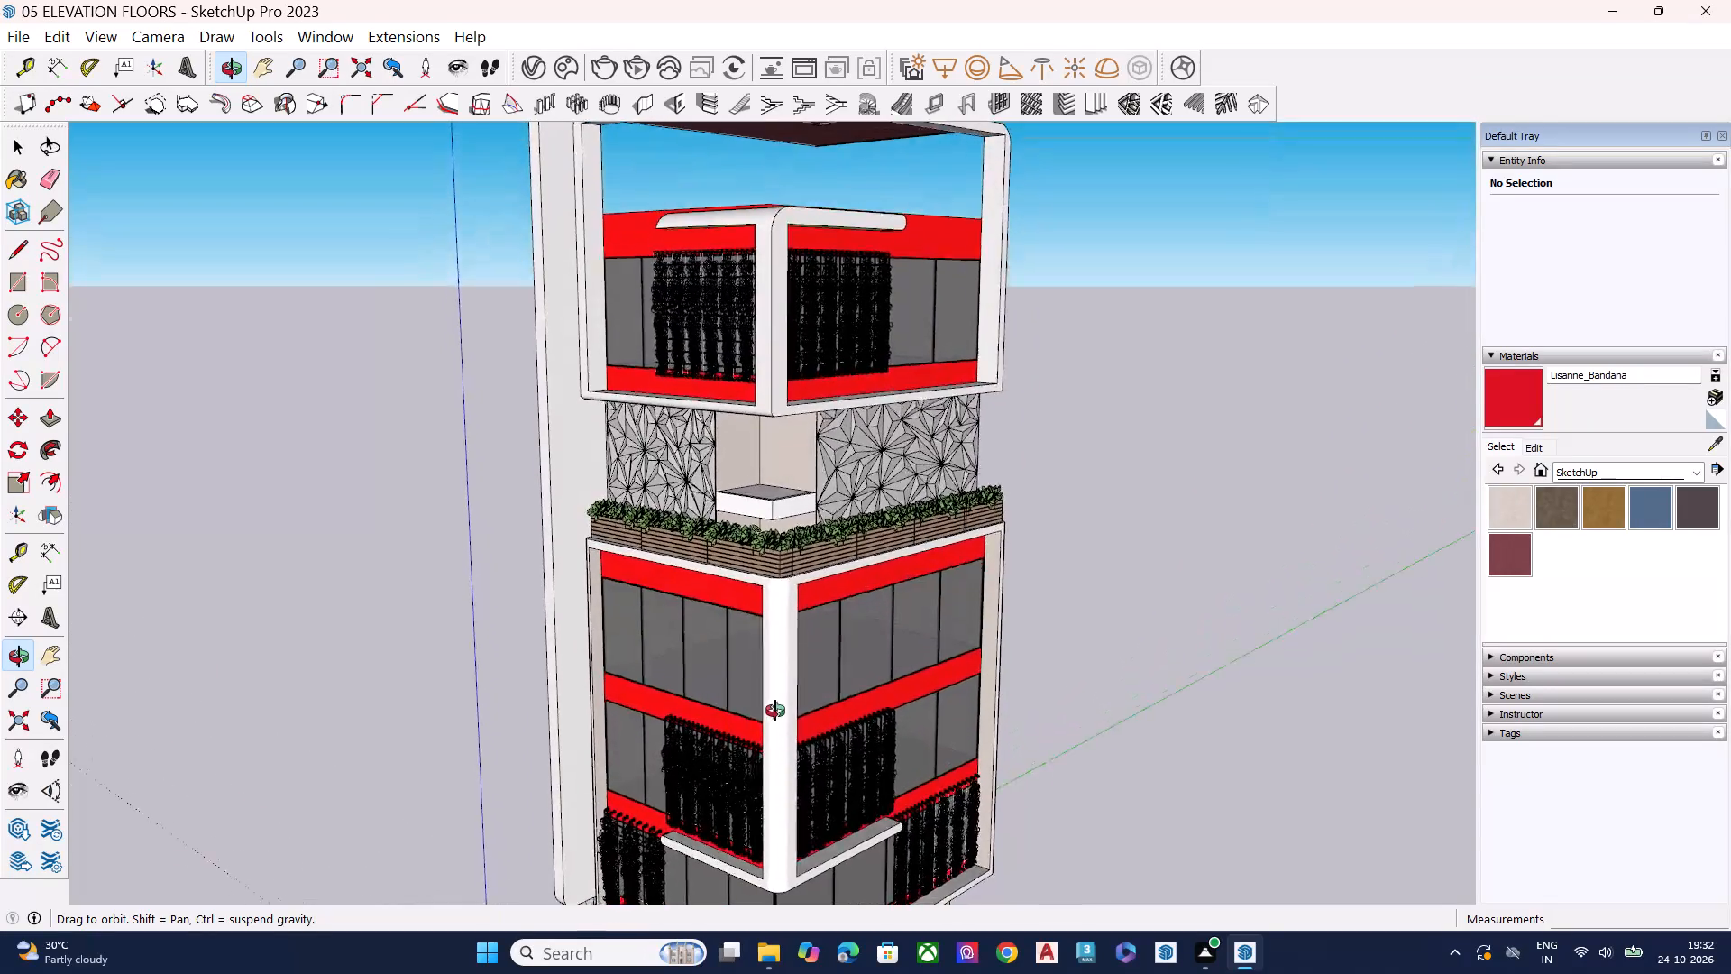
pyautogui.moveTo(775, 711); pyautogui.dragTo(970, 560)
pyautogui.moveTo(775, 711); pyautogui.dragTo(970, 560, button='middle')
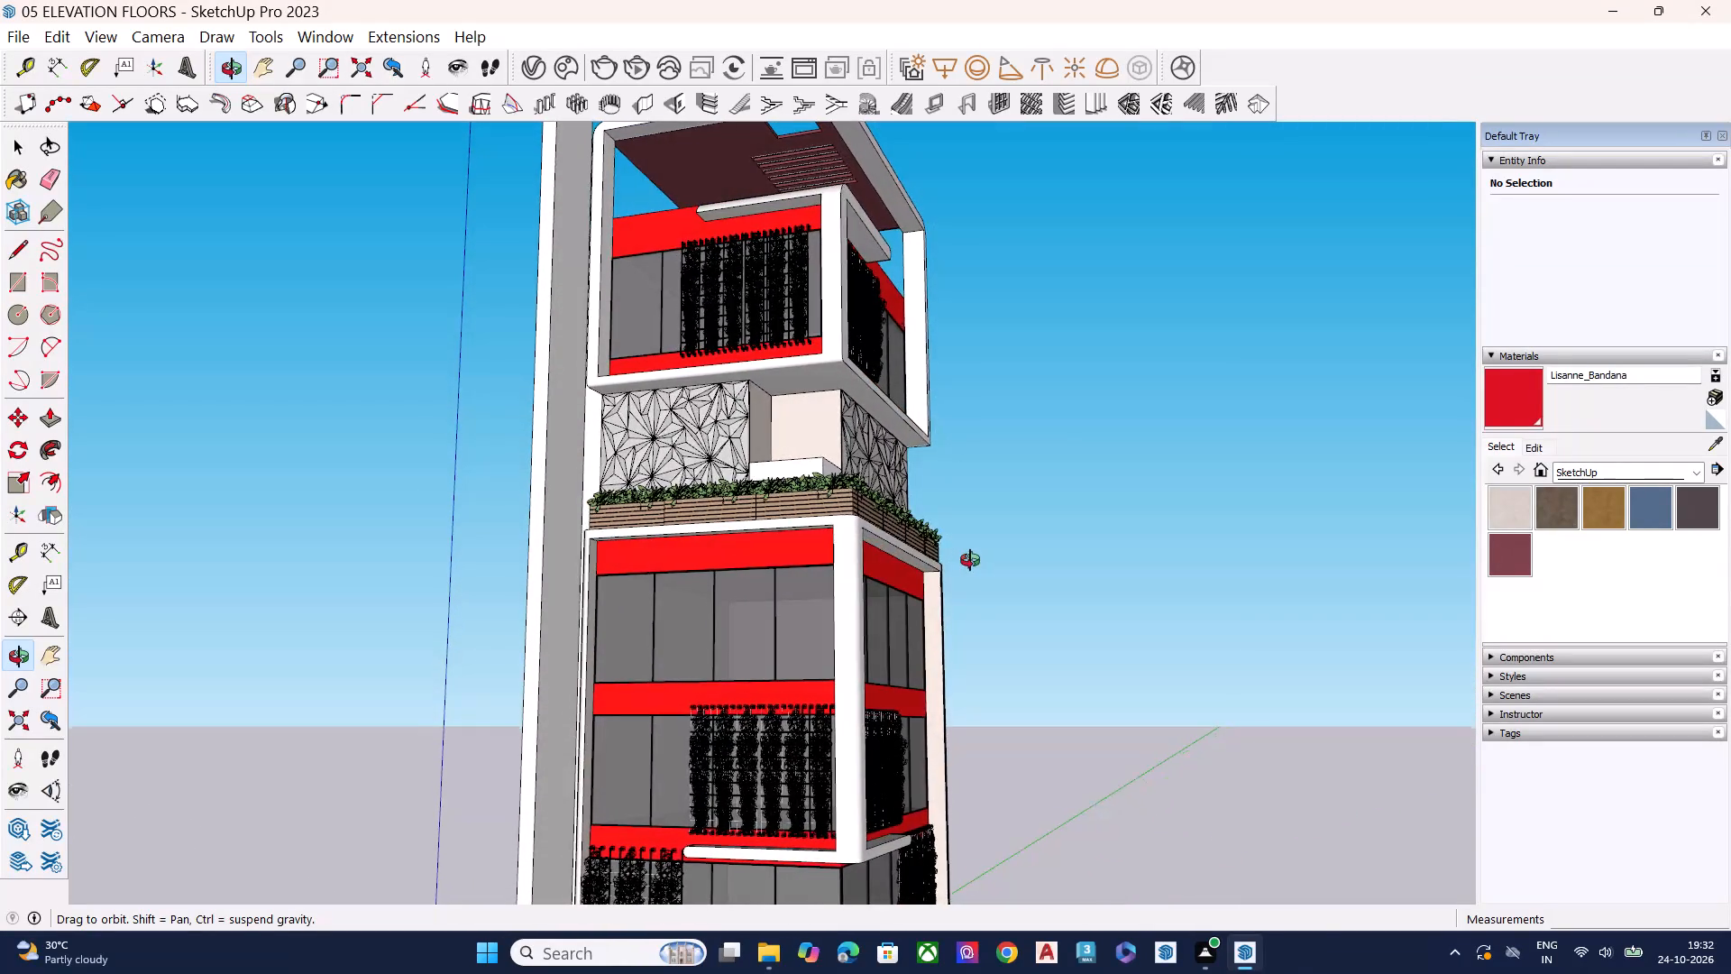
pyautogui.moveTo(970, 560); pyautogui.dragTo(809, 575, button='middle')
pyautogui.moveTo(970, 560); pyautogui.dragTo(701, 575)
pyautogui.moveTo(794, 575); pyautogui.dragTo(712, 575, button='middle')
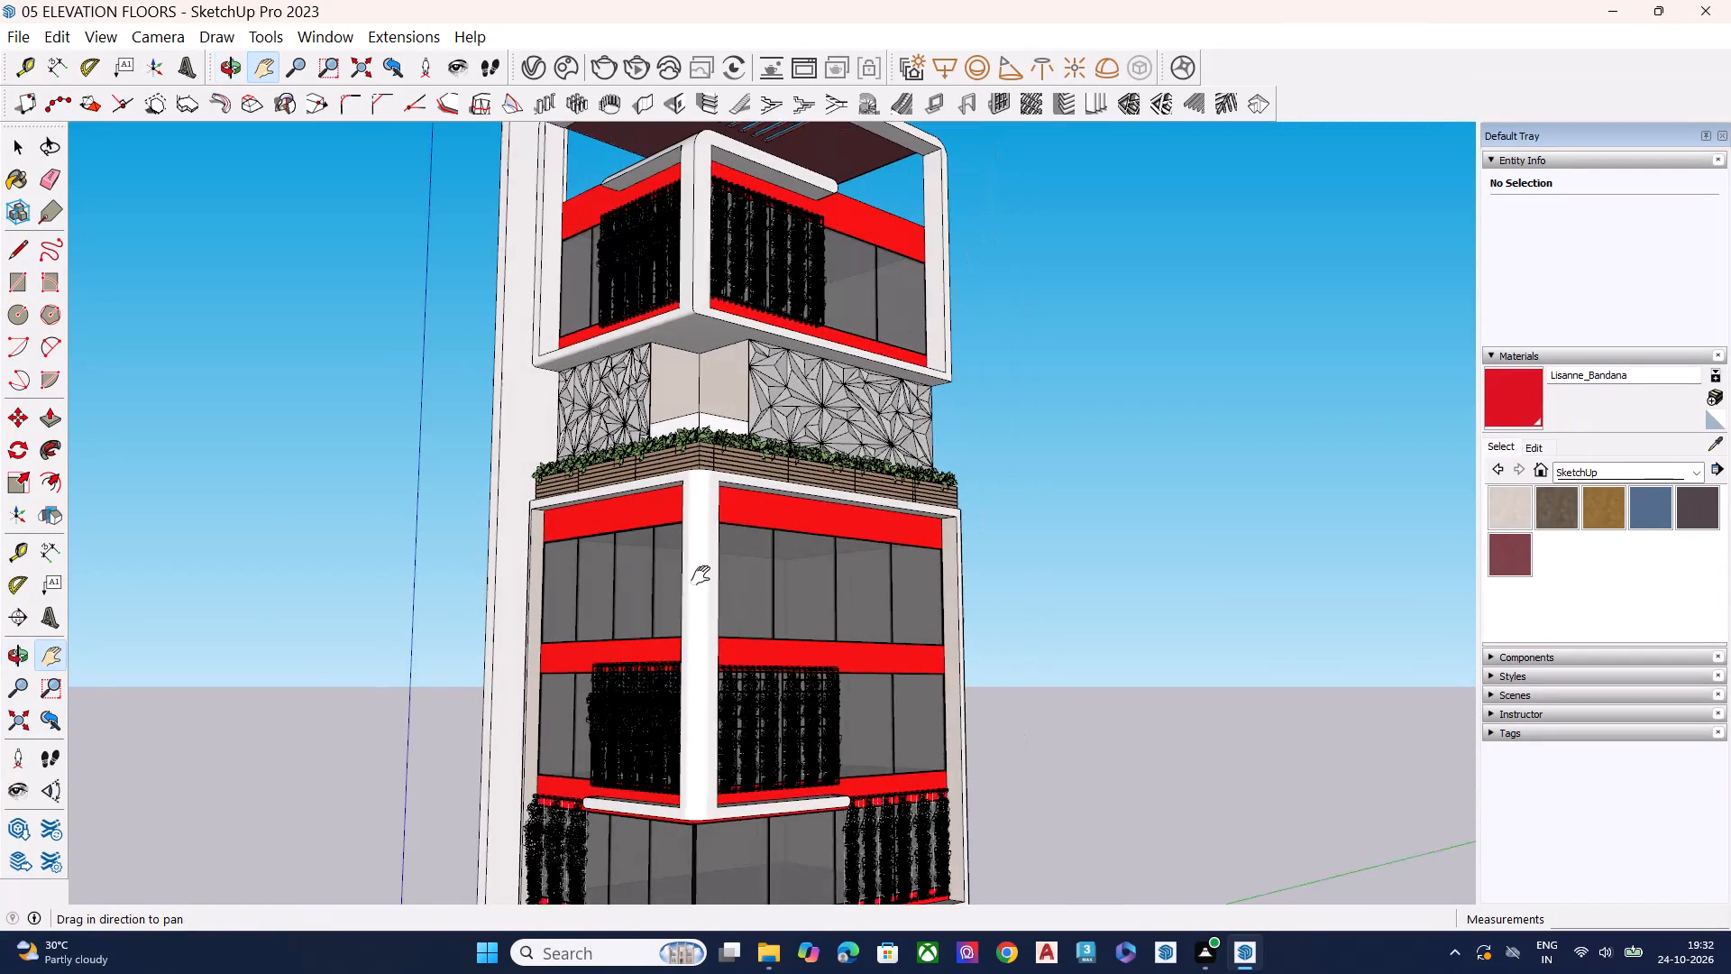
# Examine the front corner and the recessed patterned-panel floor between the two white frames for remaining details.
pyautogui.moveTo(701, 575); pyautogui.dragTo(686, 572)
pyautogui.moveTo(700, 589); pyautogui.dragTo(710, 583)
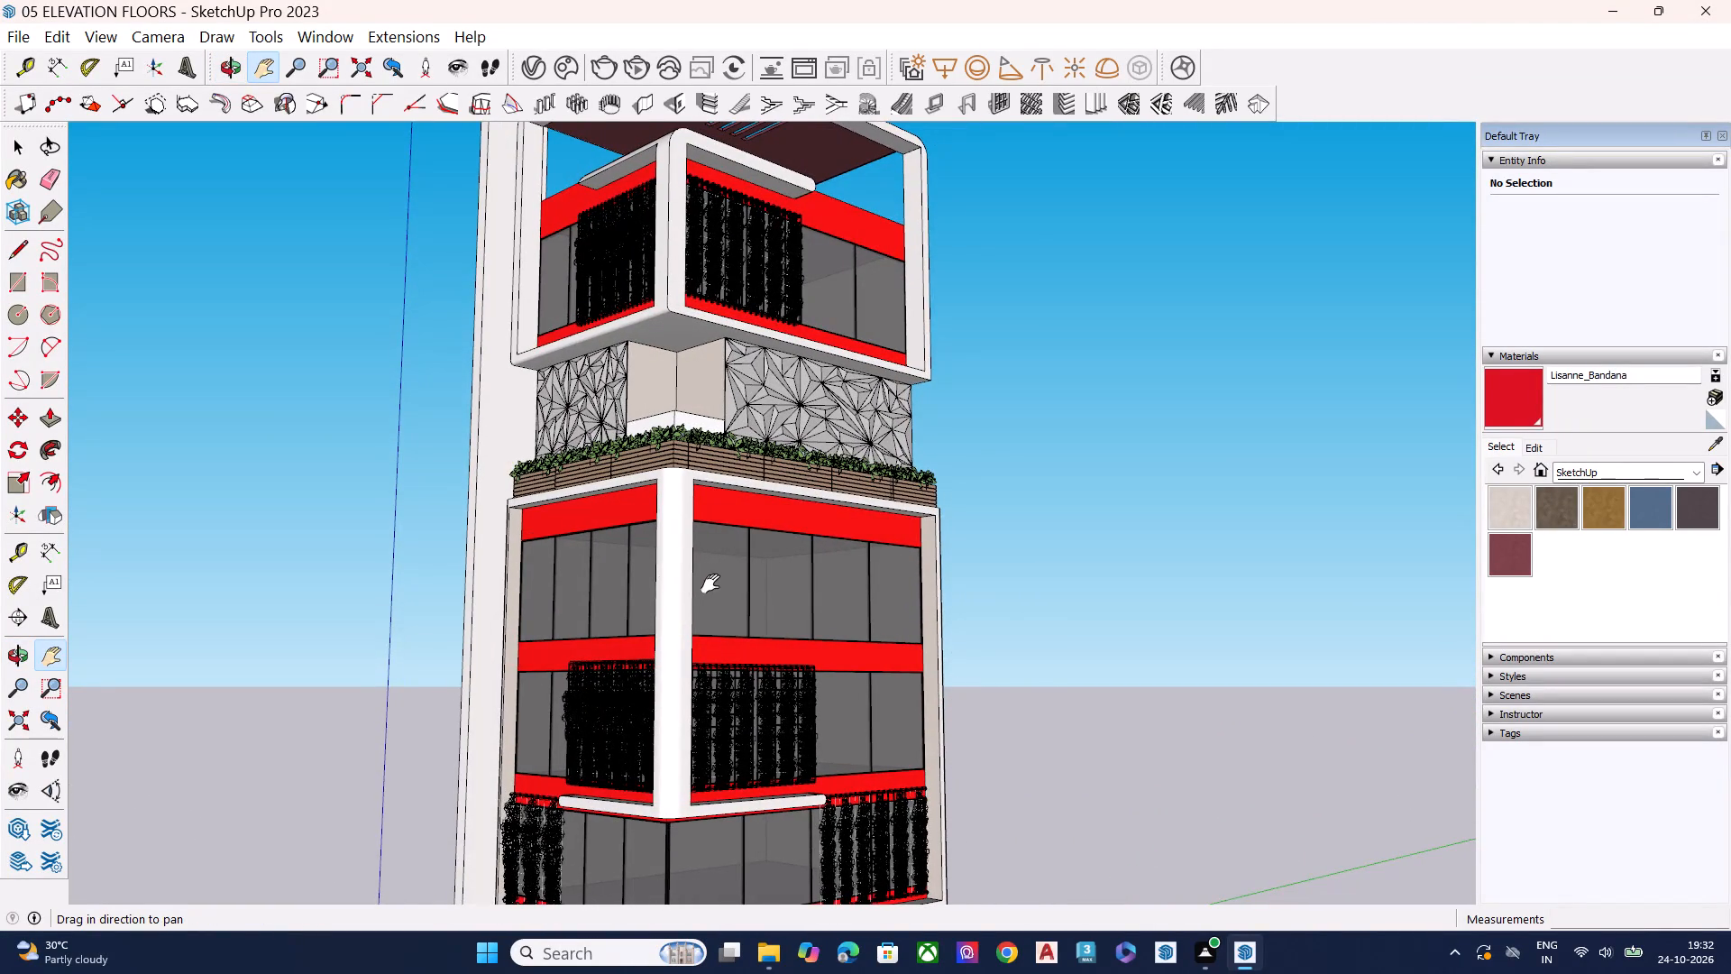
pyautogui.moveTo(710, 583); pyautogui.dragTo(732, 579)
pyautogui.scroll(1, 762, 584)
pyautogui.moveTo(756, 588); pyautogui.dragTo(656, 584, button='middle')
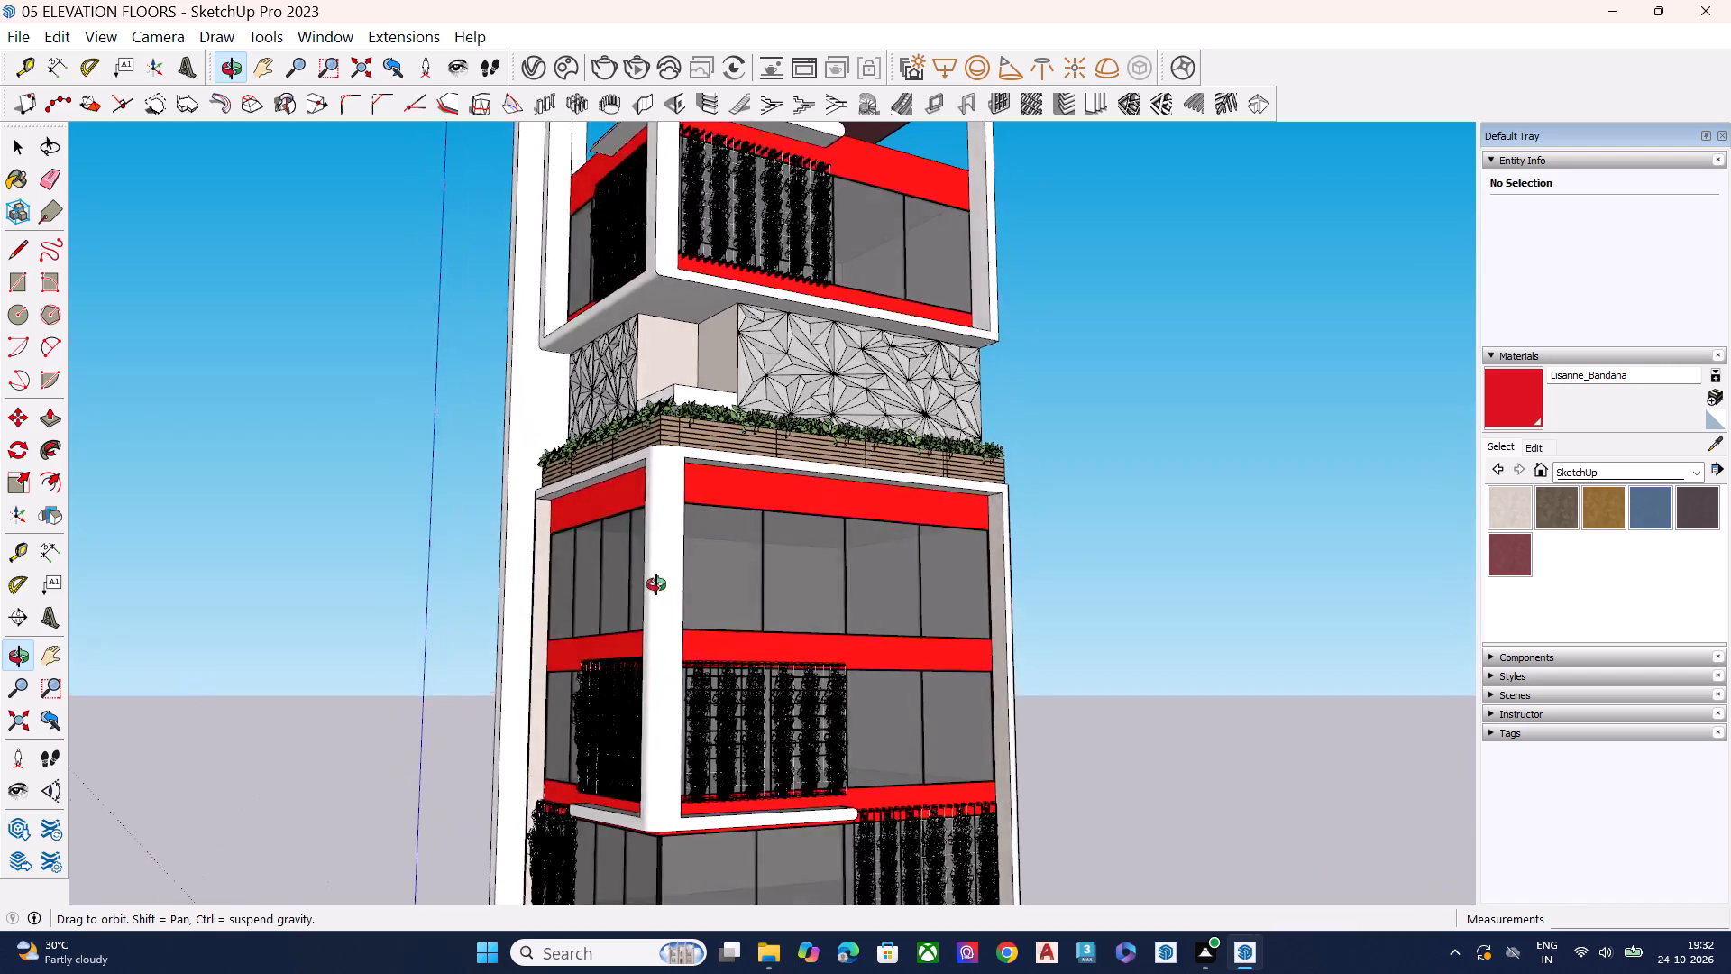
pyautogui.moveTo(656, 584); pyautogui.dragTo(761, 597, button='middle')
pyautogui.scroll(-1, 759, 591)
pyautogui.moveTo(761, 599); pyautogui.dragTo(764, 607, button='middle')
pyautogui.scroll(-1, 770, 628)
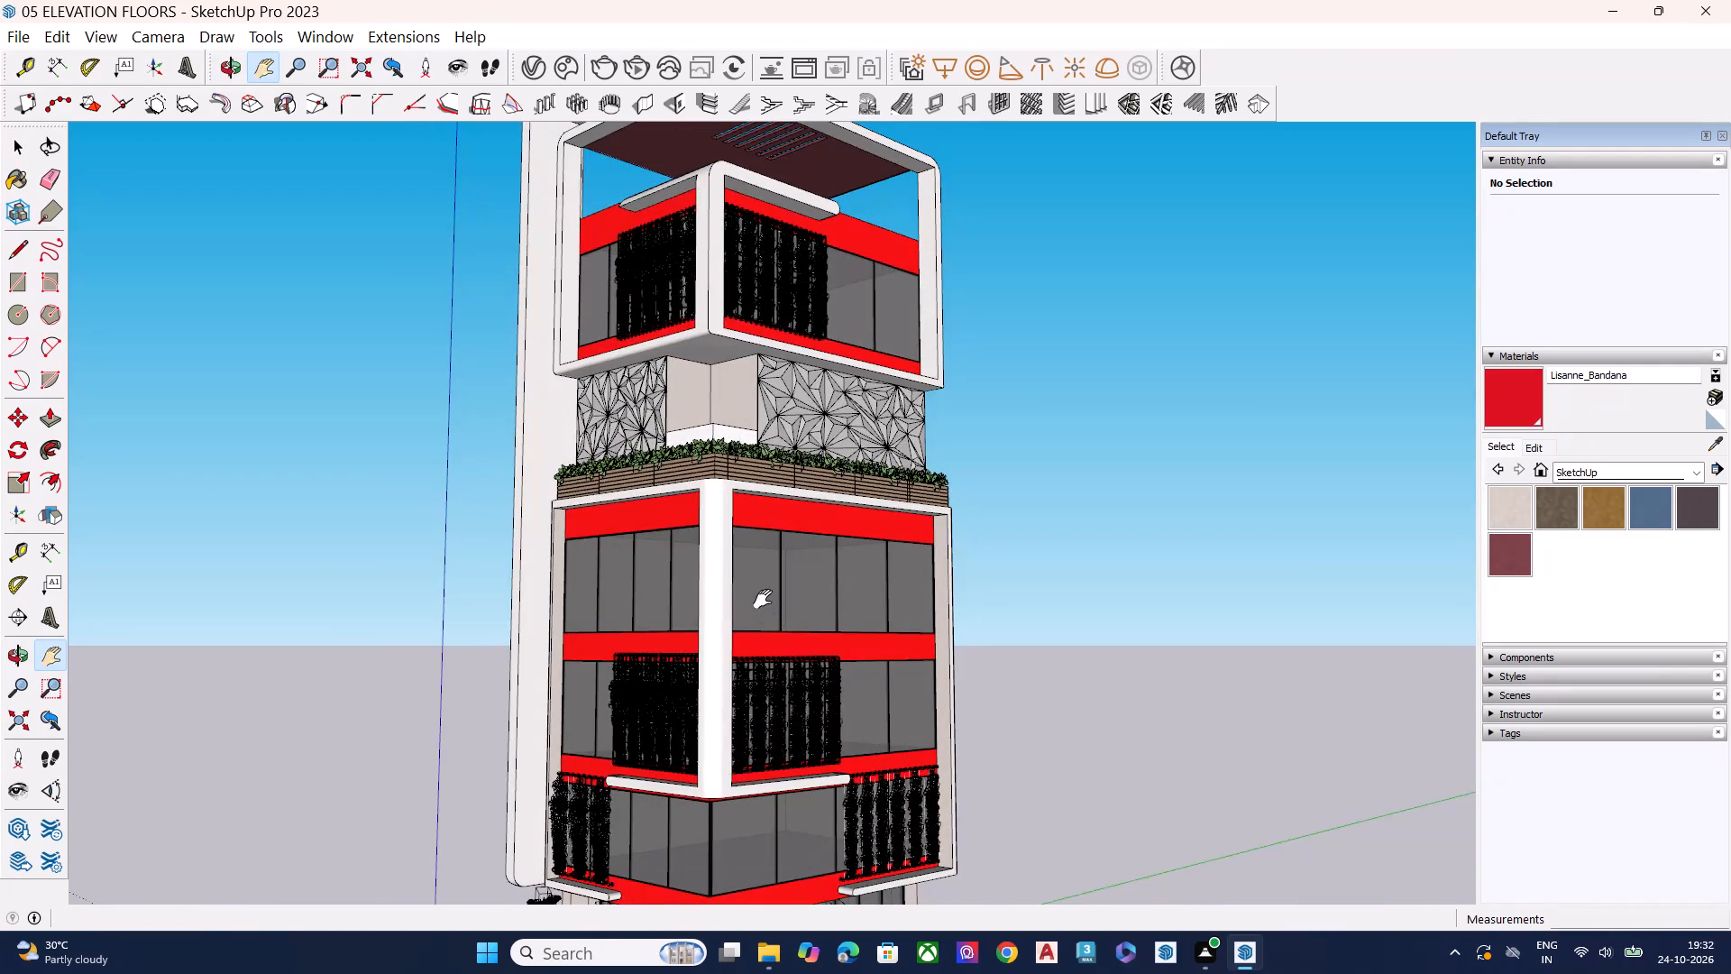
pyautogui.scroll(-3, 763, 599)
pyautogui.moveTo(710, 555); pyautogui.dragTo(720, 583, button='middle')
pyautogui.scroll(2, 720, 599)
pyautogui.scroll(-1, 719, 610)
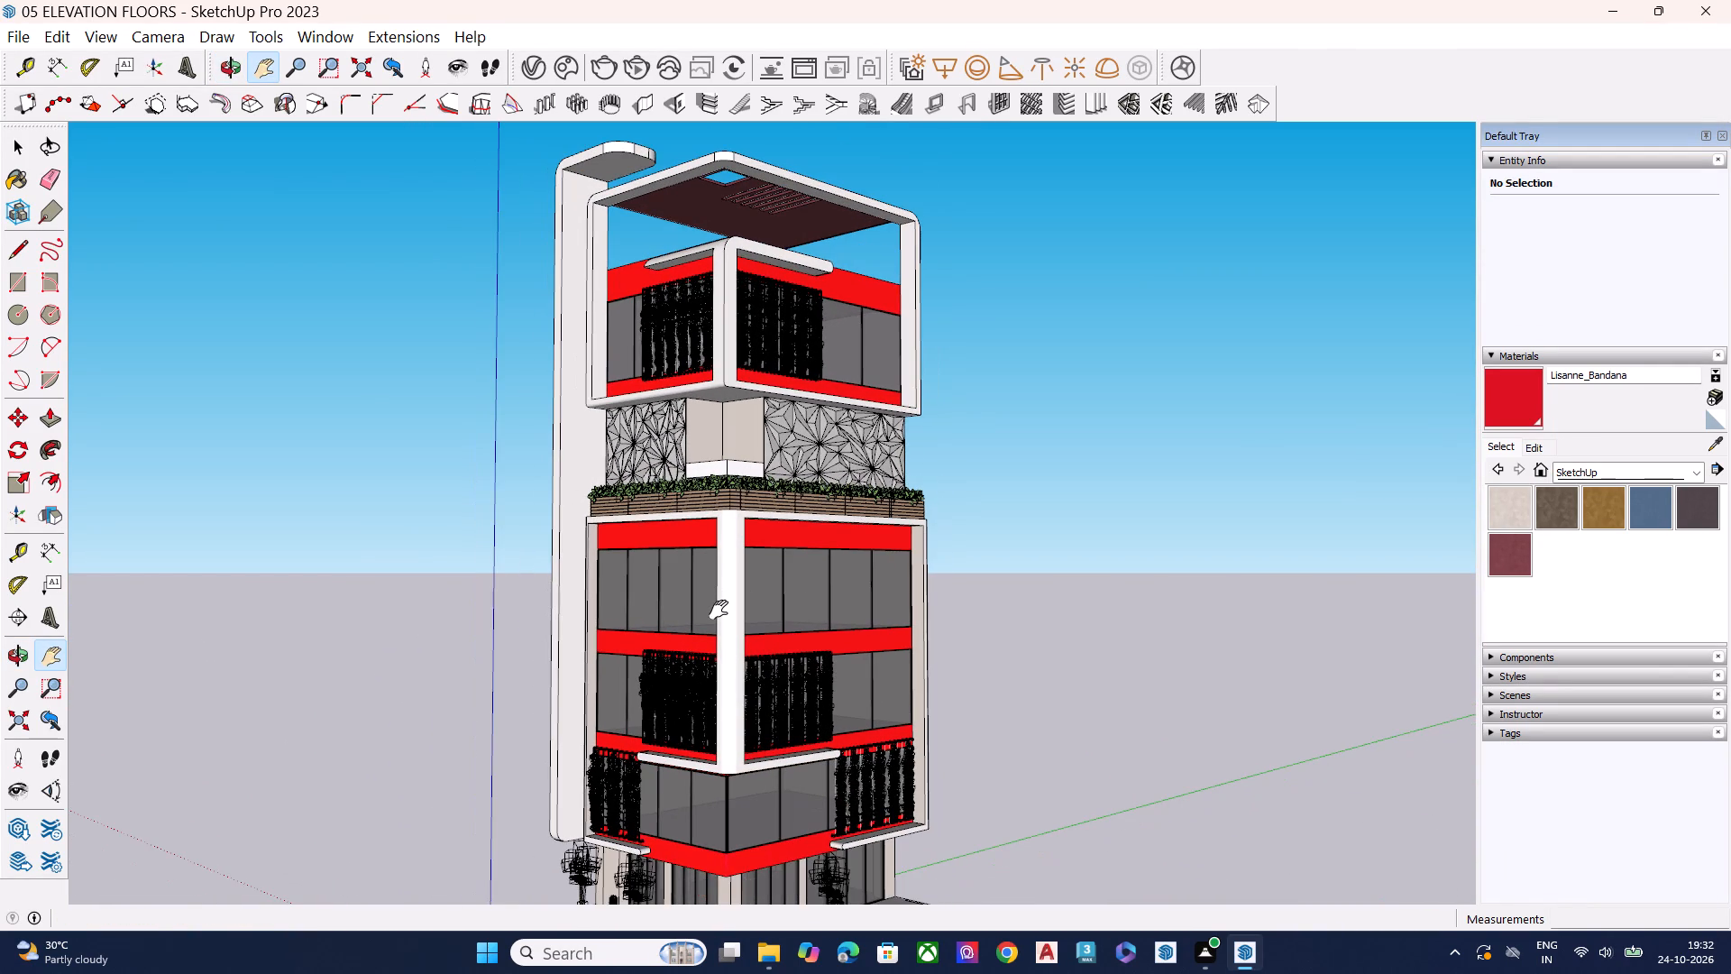
pyautogui.moveTo(735, 427); pyautogui.dragTo(741, 492)
pyautogui.scroll(4, 727, 529)
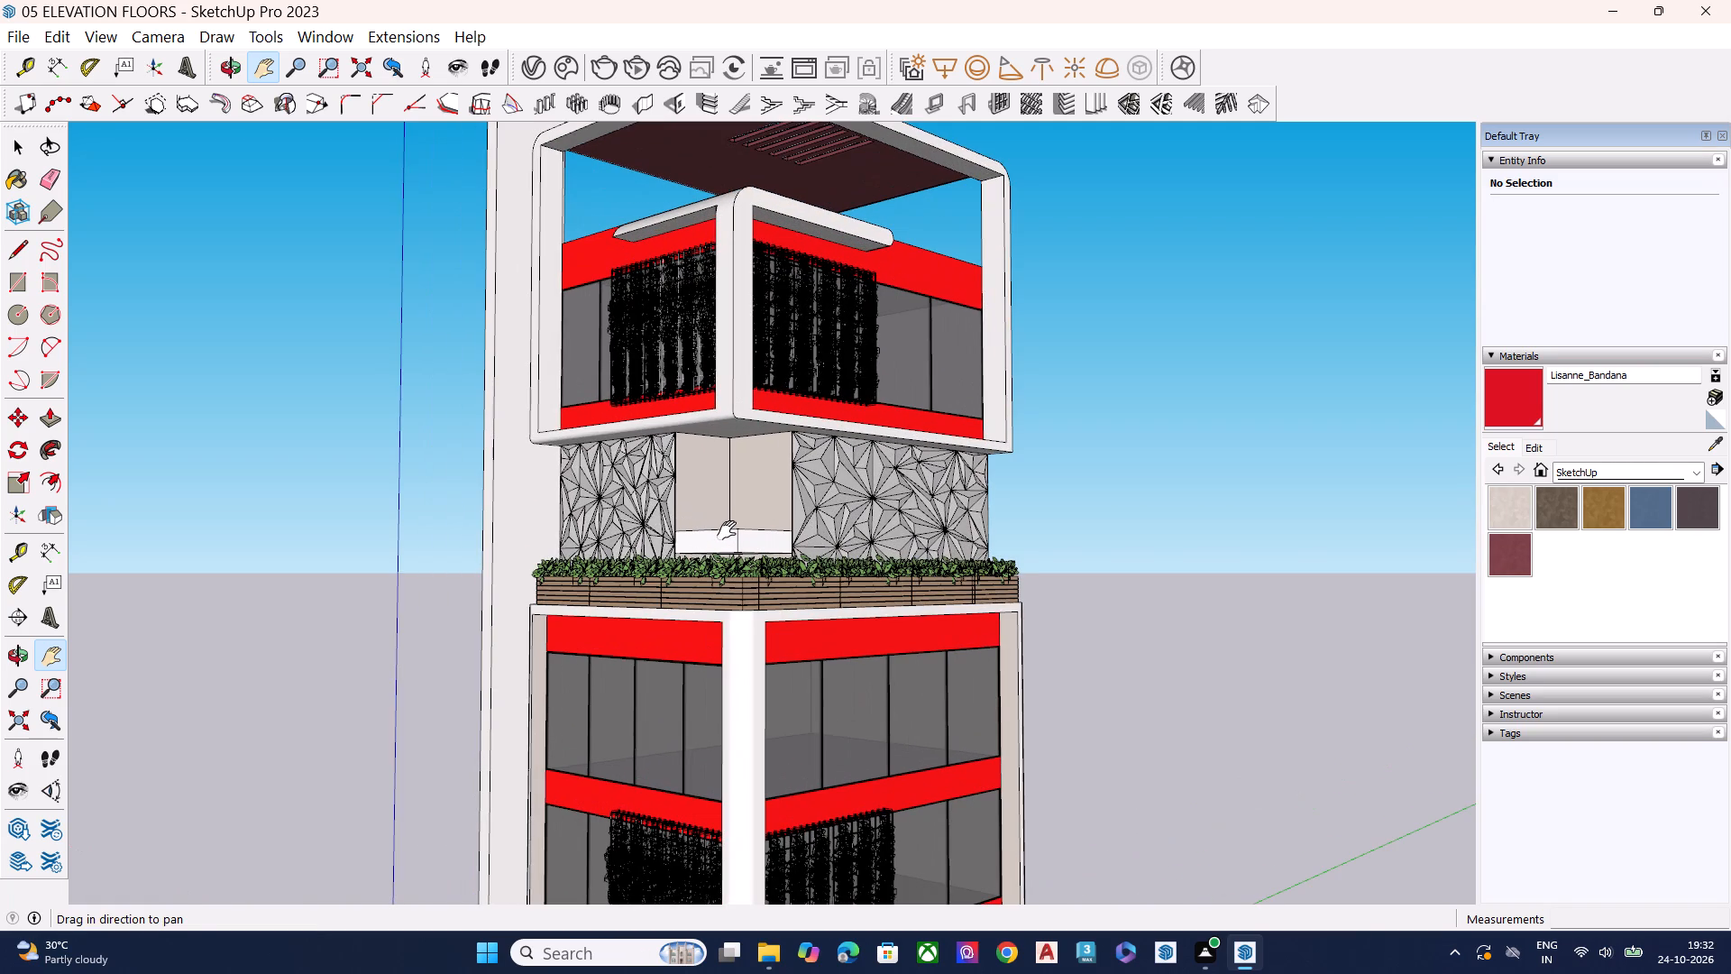
# Look through the Downloads folder for another component to import into the building elevation, and leave without importing anything.
pyautogui.click(24, 33)
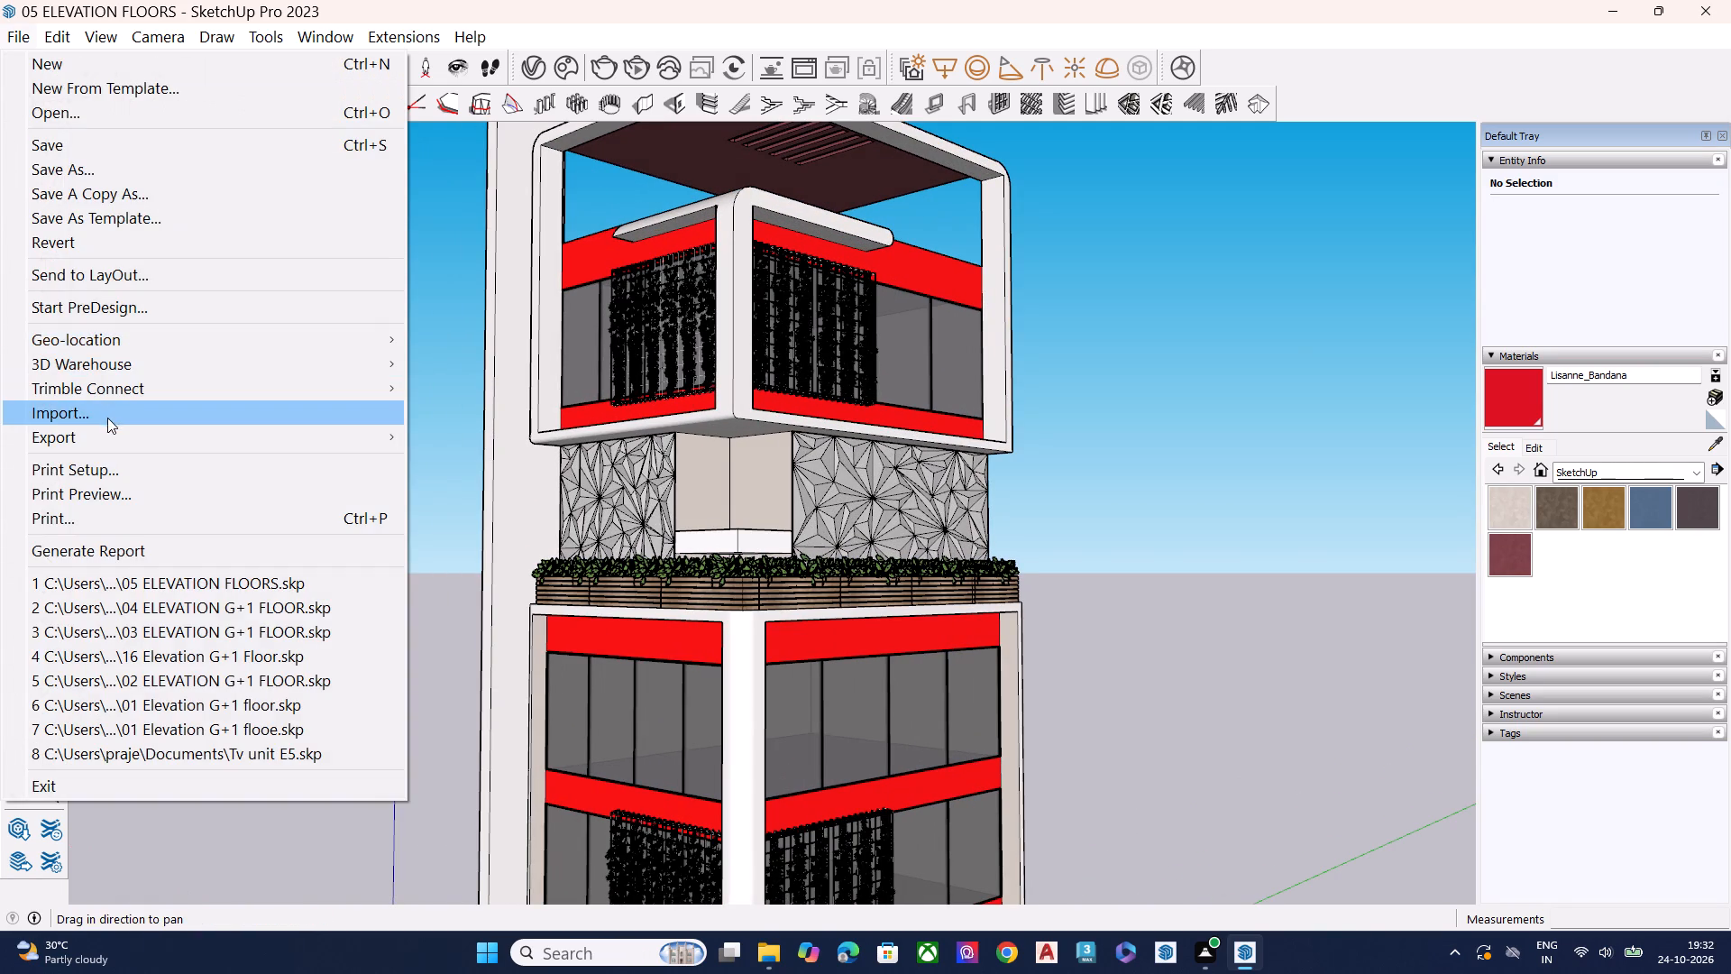
pyautogui.click(107, 418)
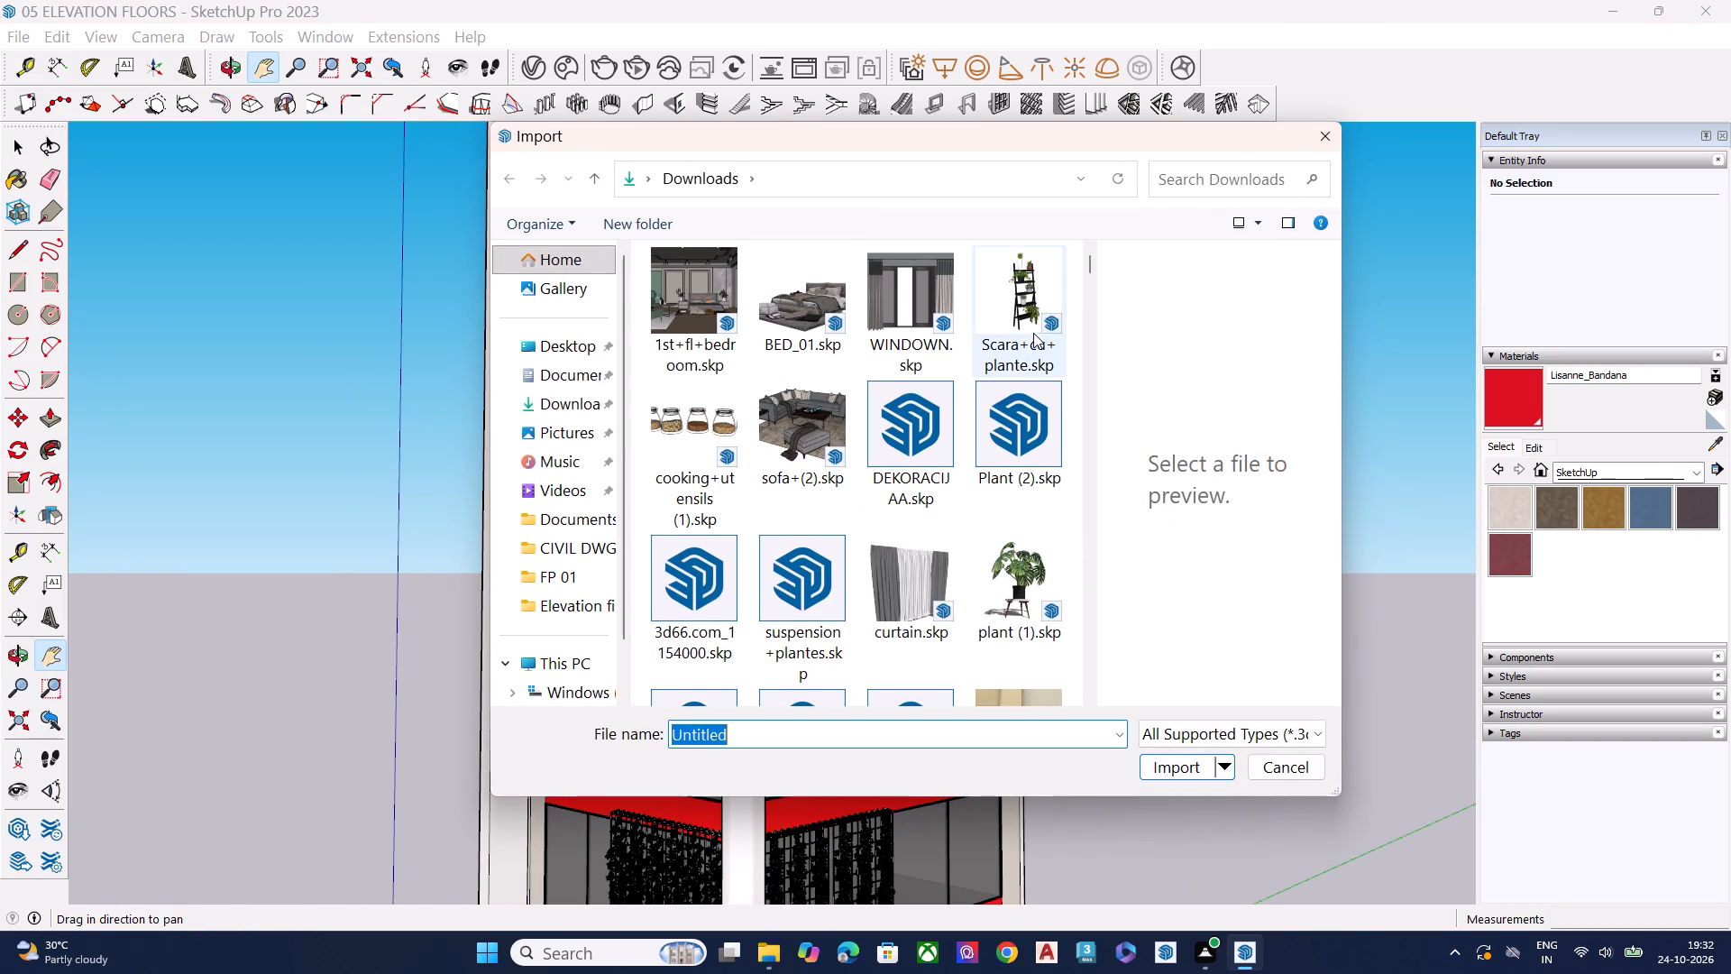
pyautogui.scroll(-1, 1041, 395)
pyautogui.scroll(-3, 999, 473)
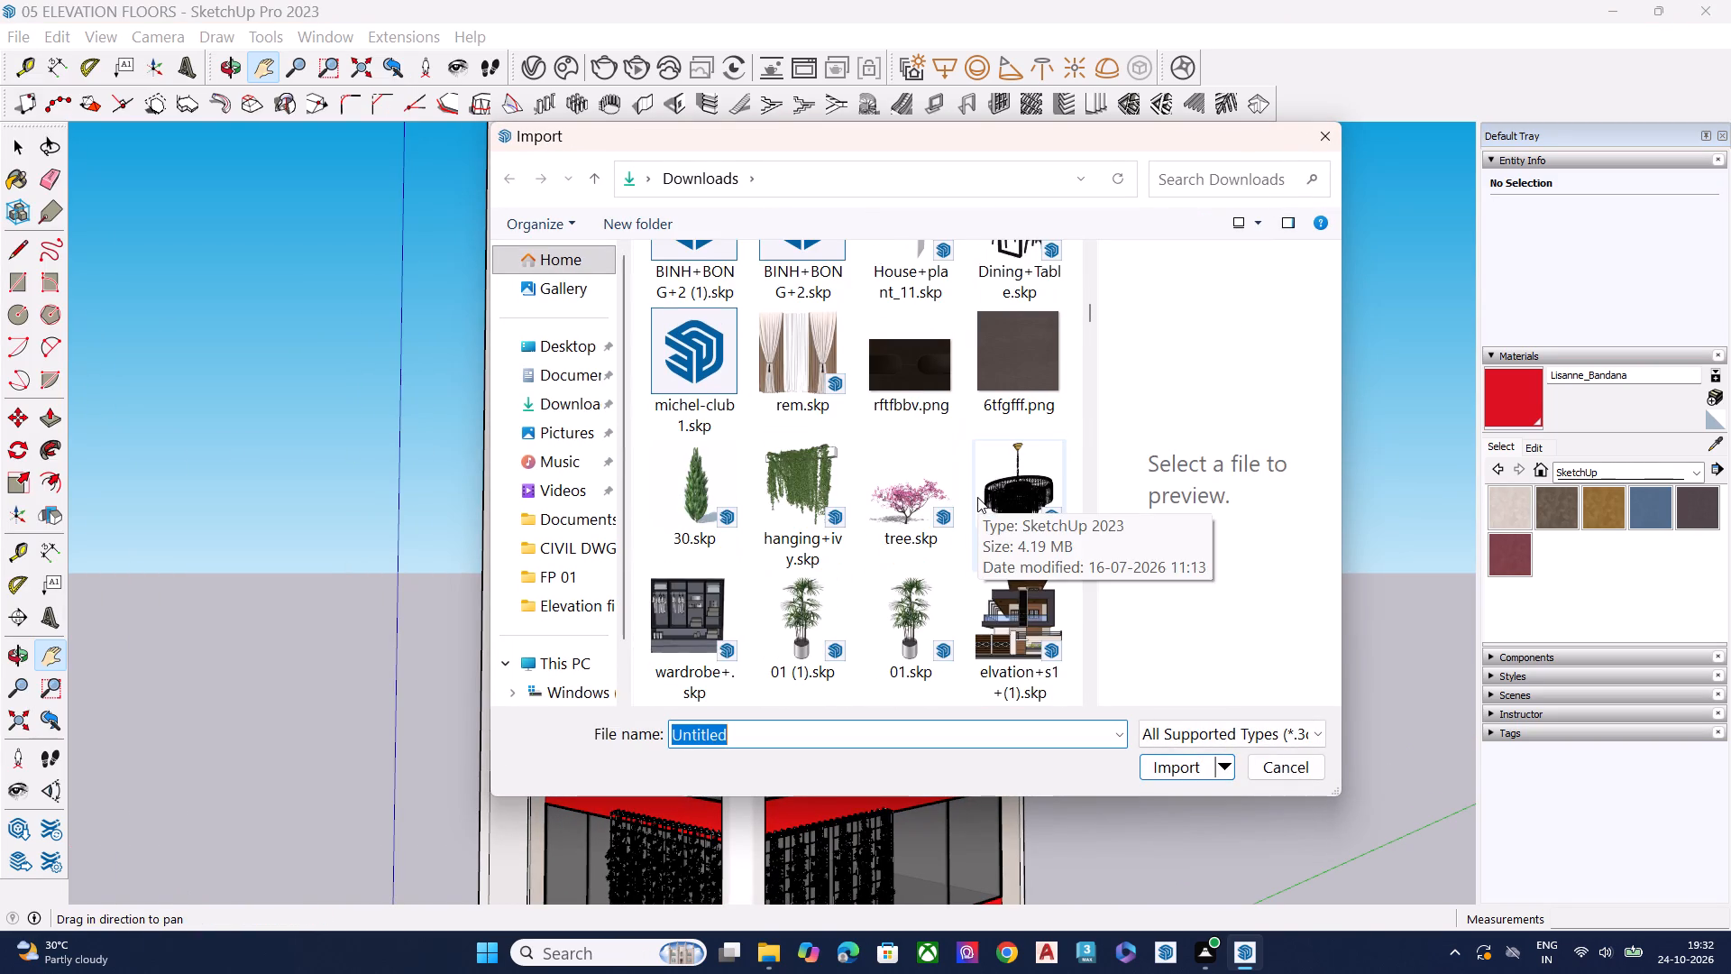
pyautogui.scroll(-1, 974, 502)
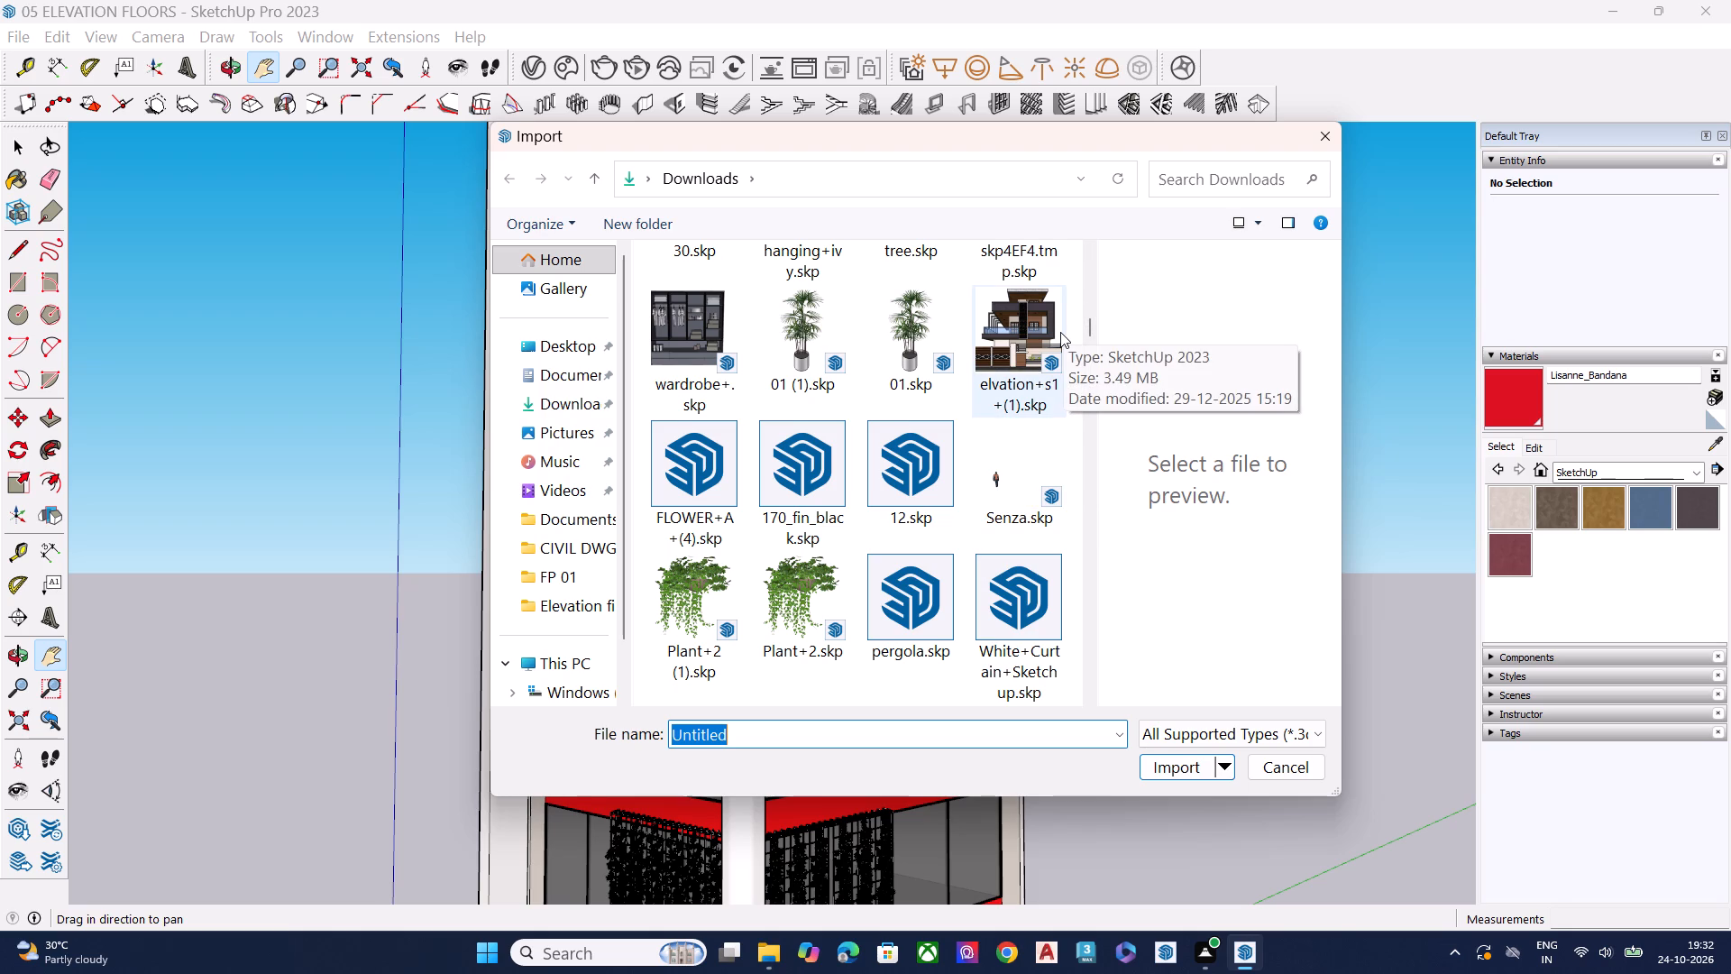
pyautogui.scroll(-1, 962, 504)
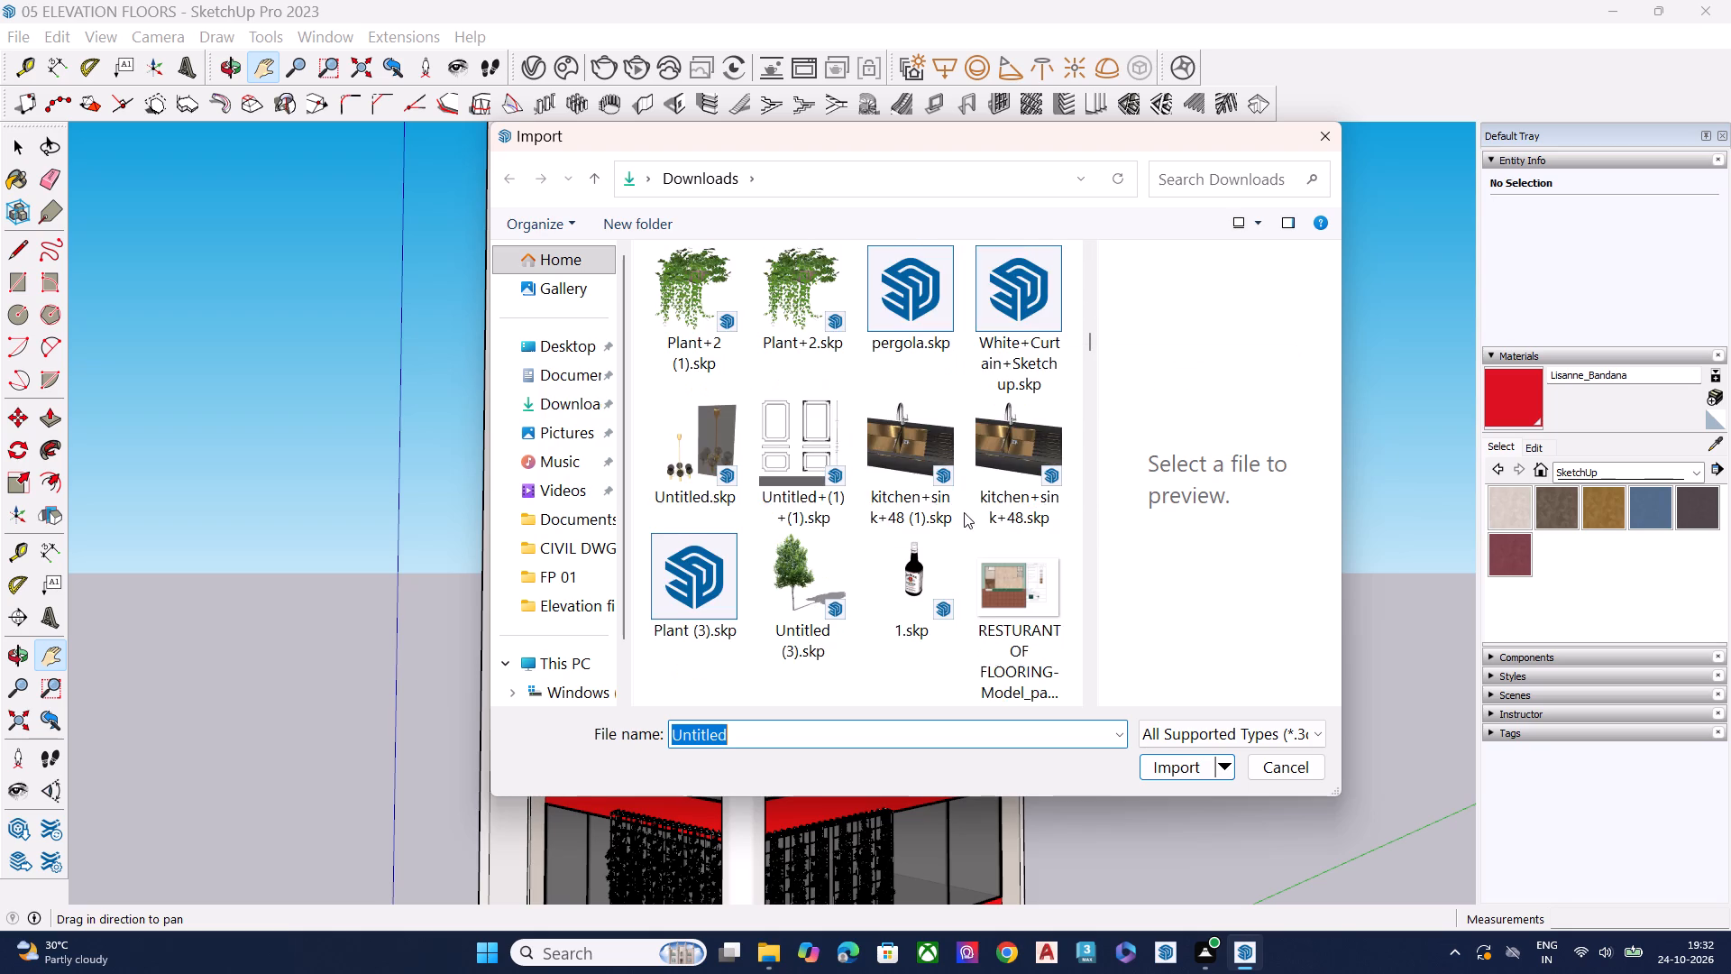
pyautogui.scroll(-1, 964, 515)
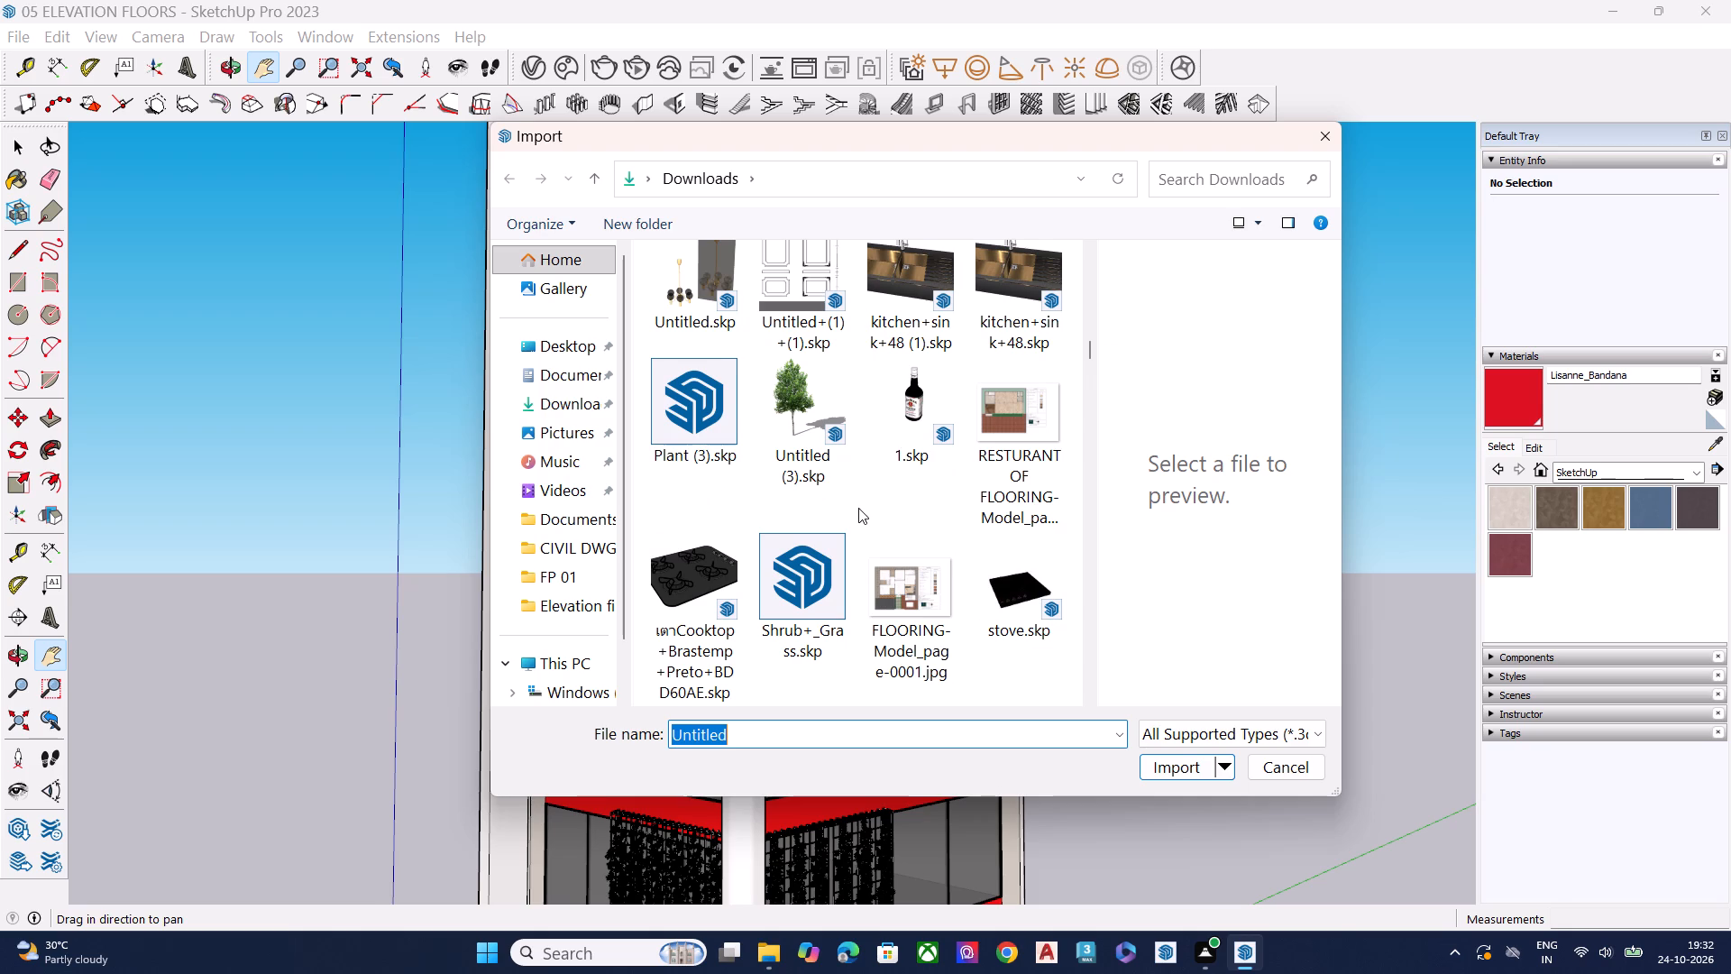
pyautogui.scroll(-3, 858, 508)
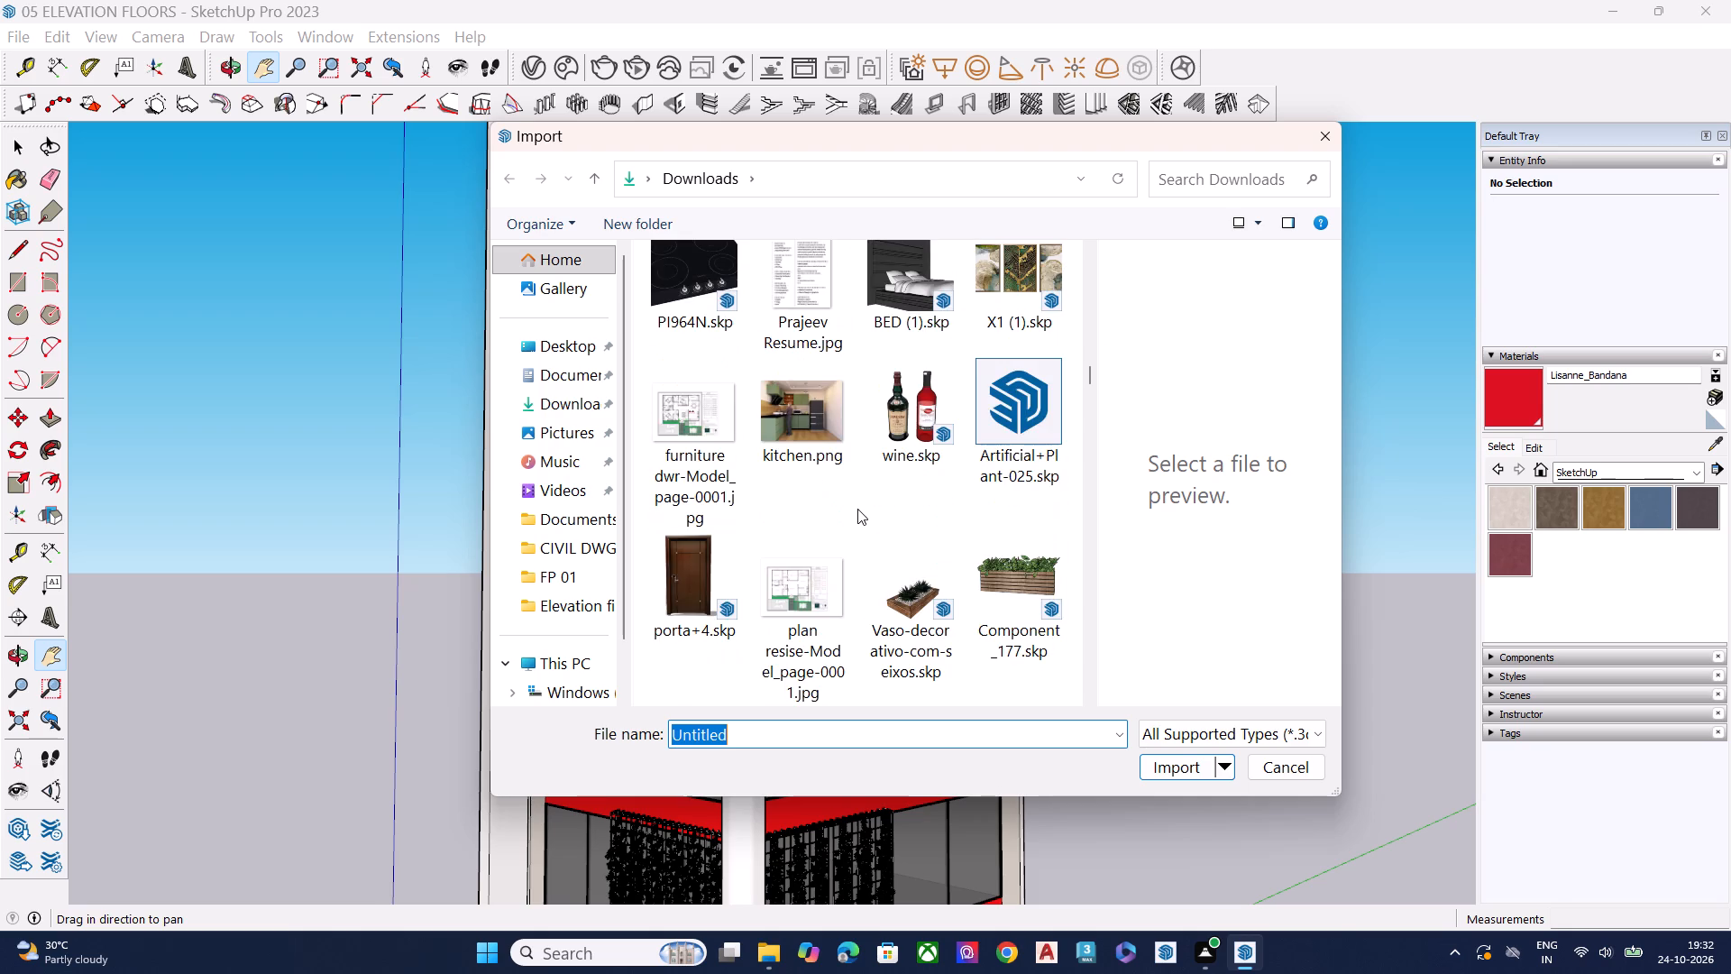
pyautogui.scroll(-4, 854, 511)
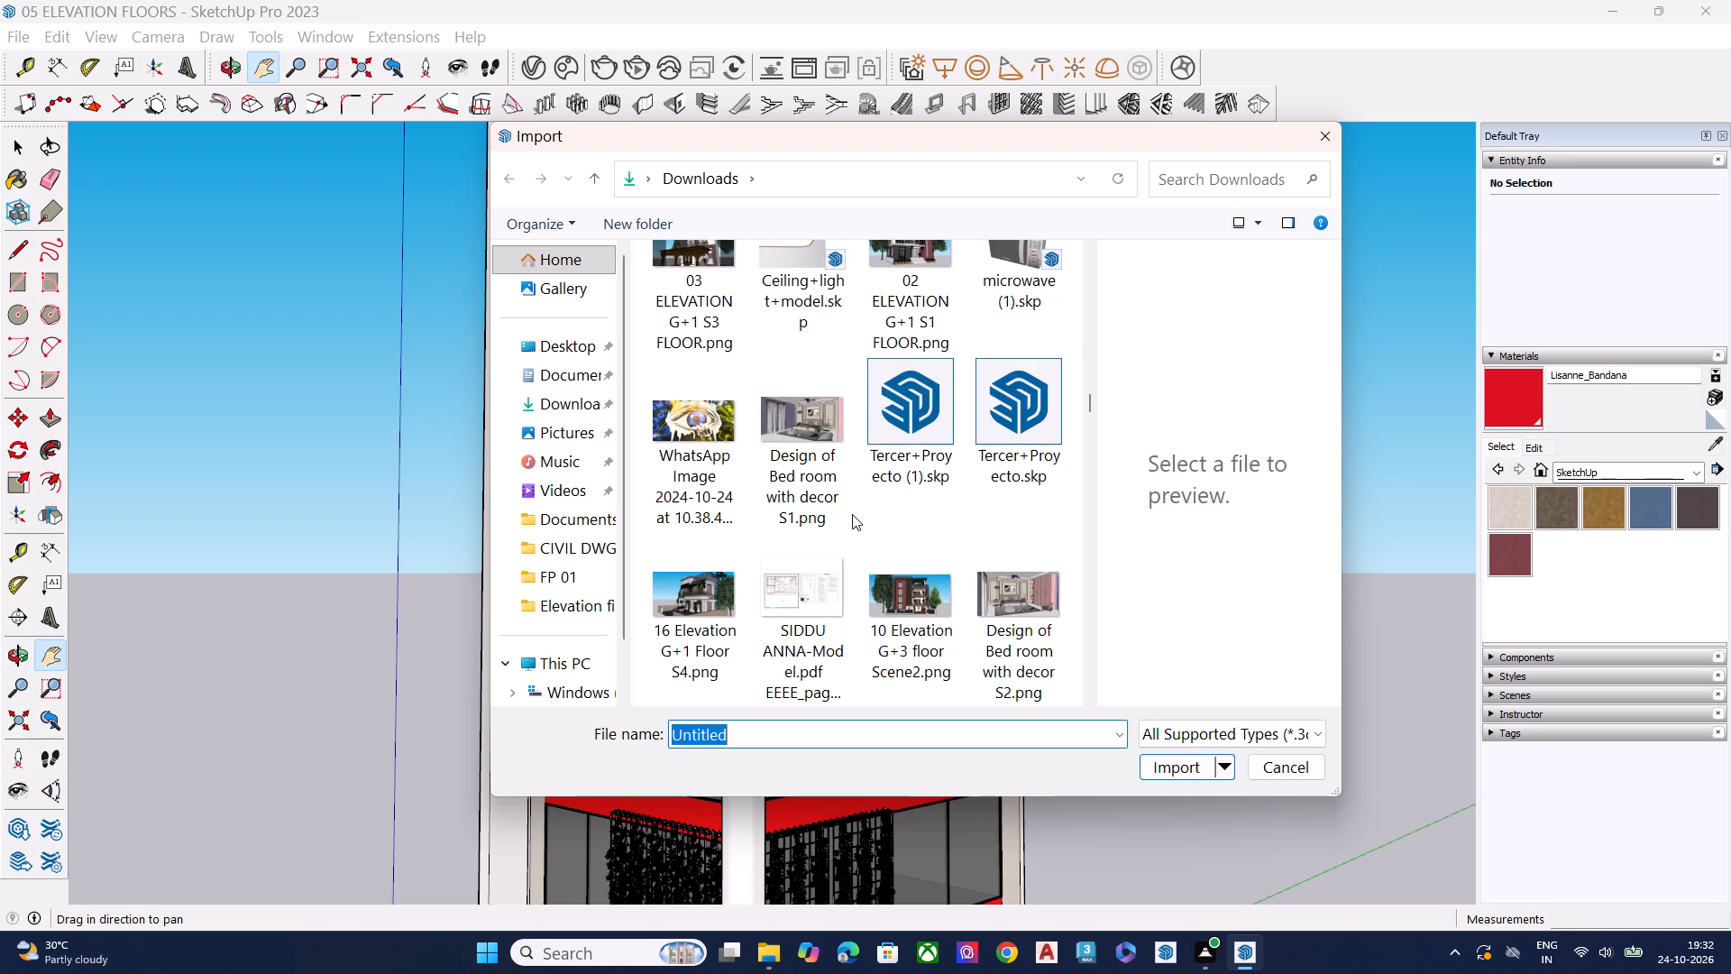
pyautogui.scroll(-2, 852, 514)
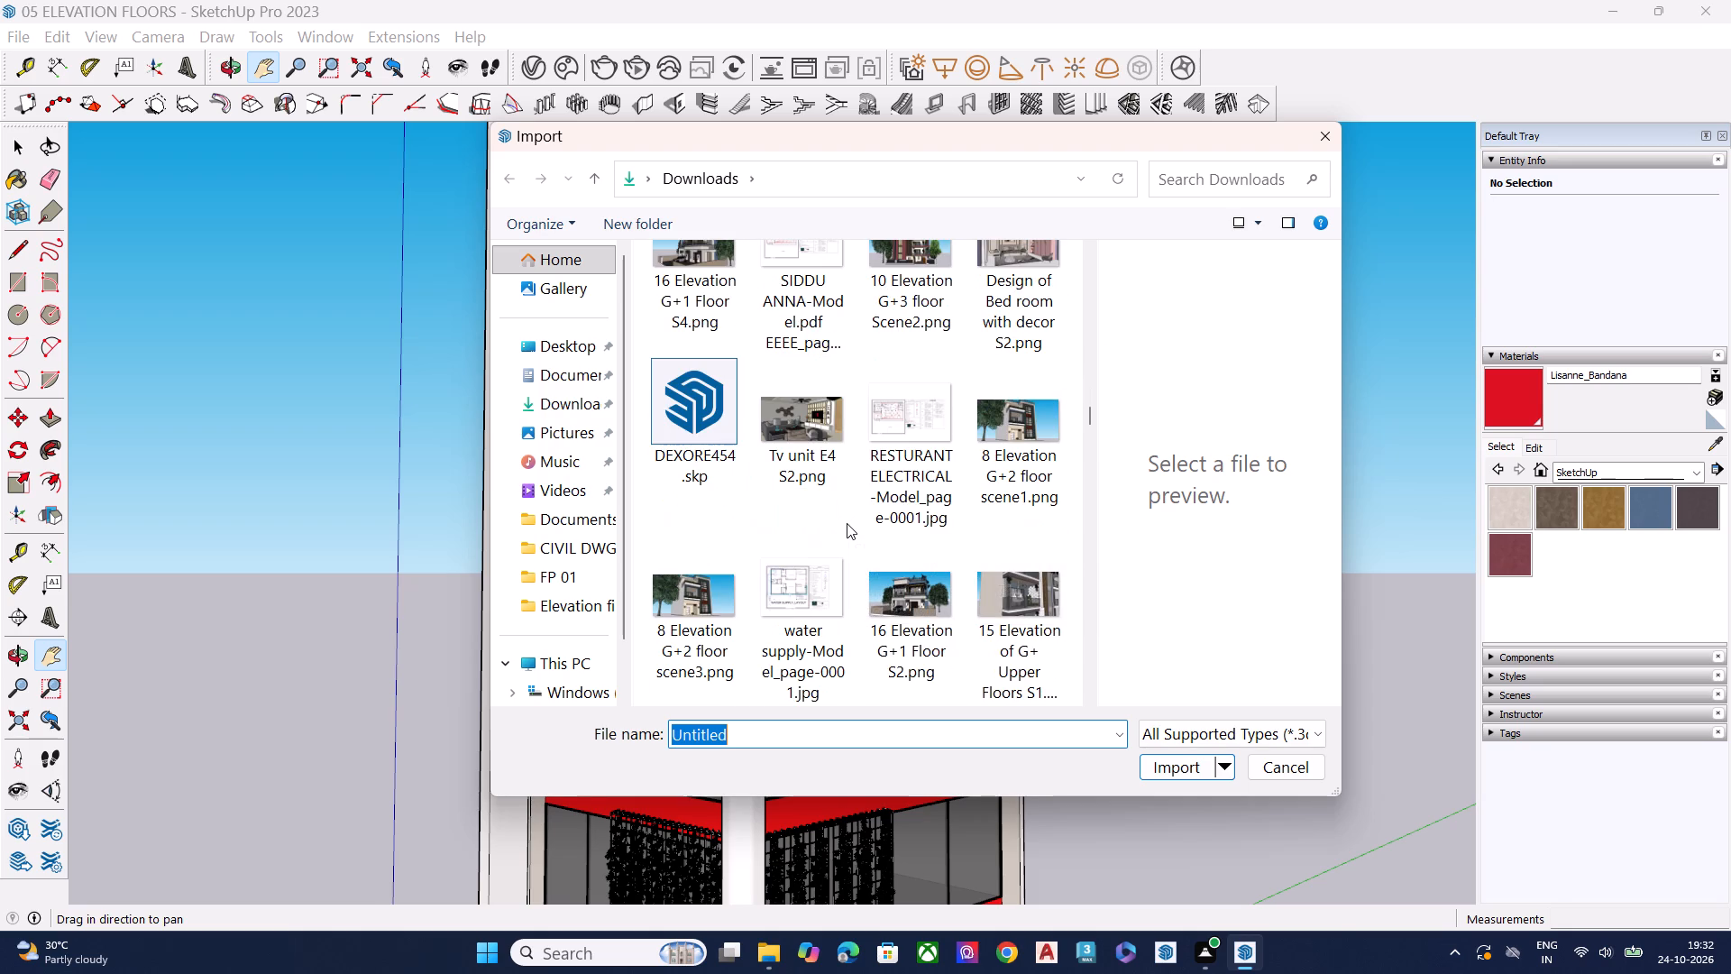
pyautogui.scroll(-2, 847, 523)
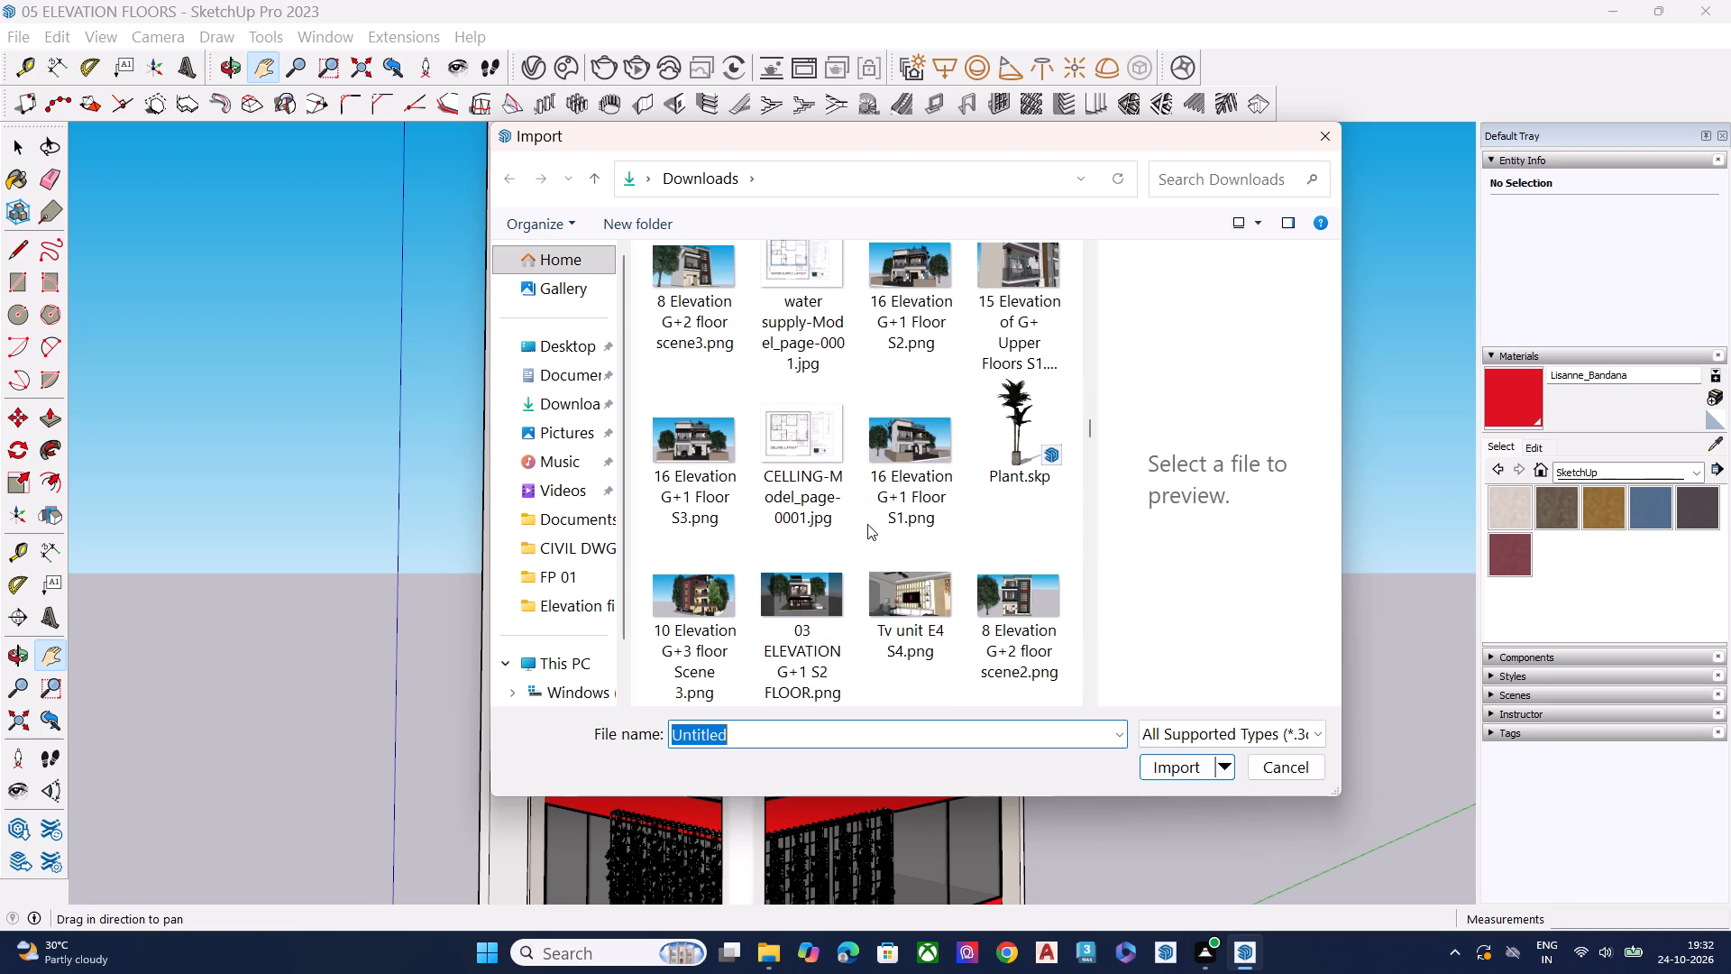
pyautogui.scroll(-4, 836, 563)
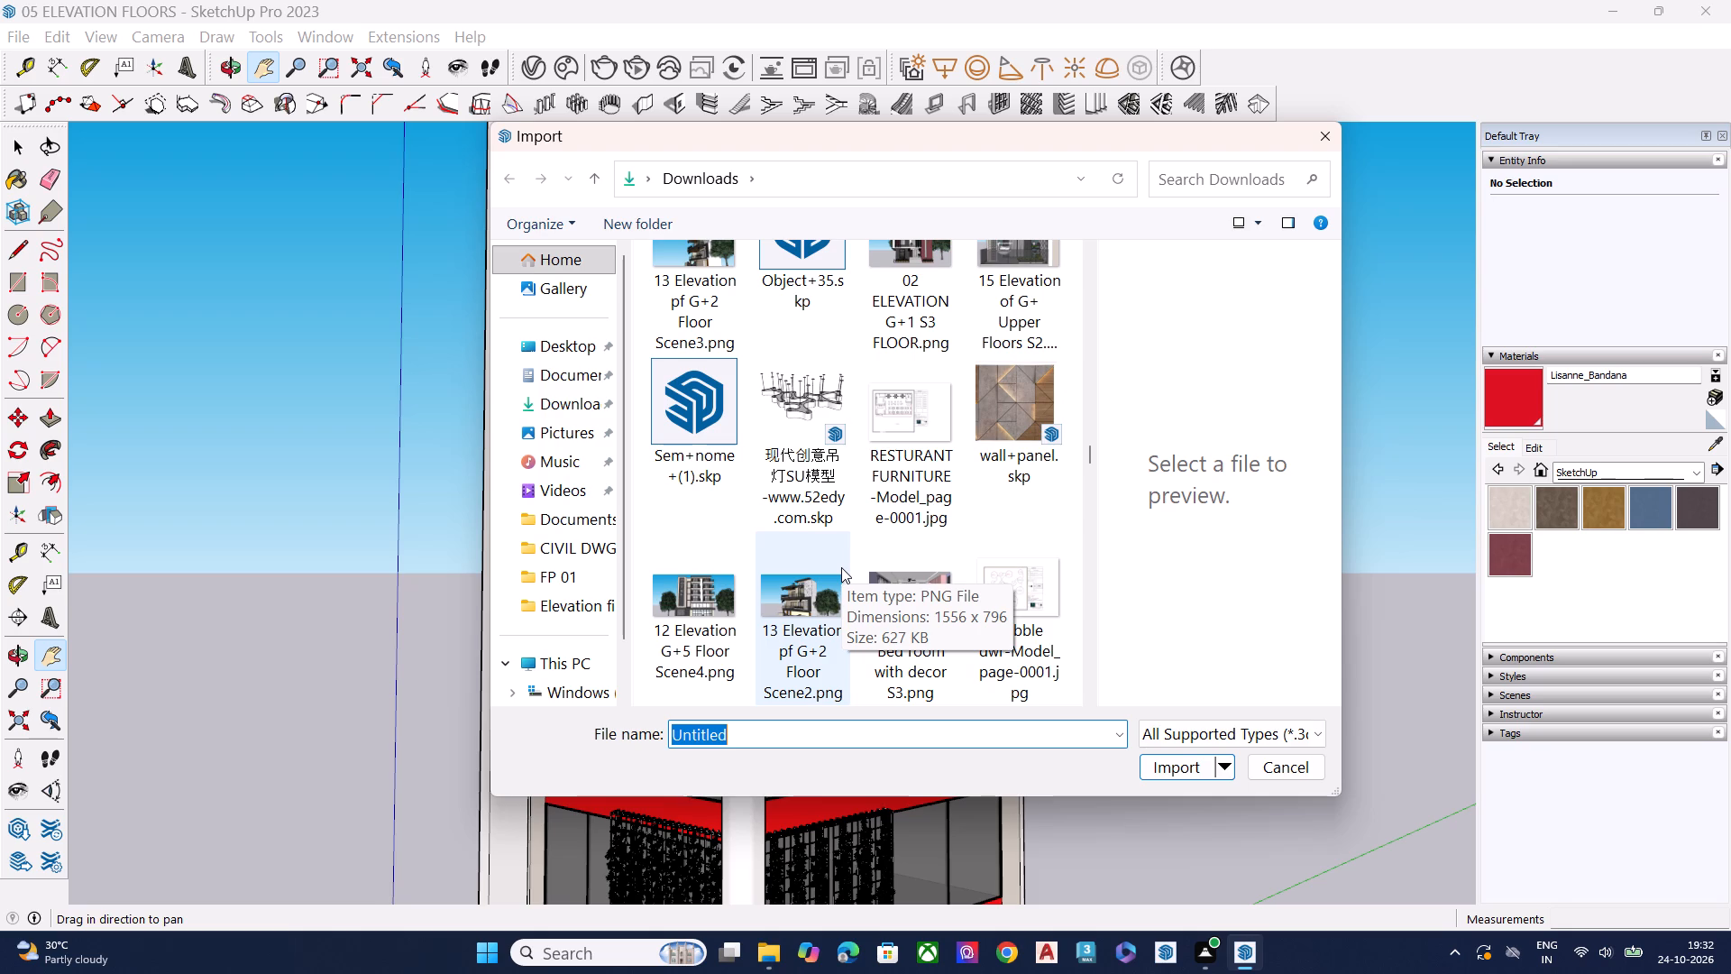
pyautogui.scroll(-1, 841, 567)
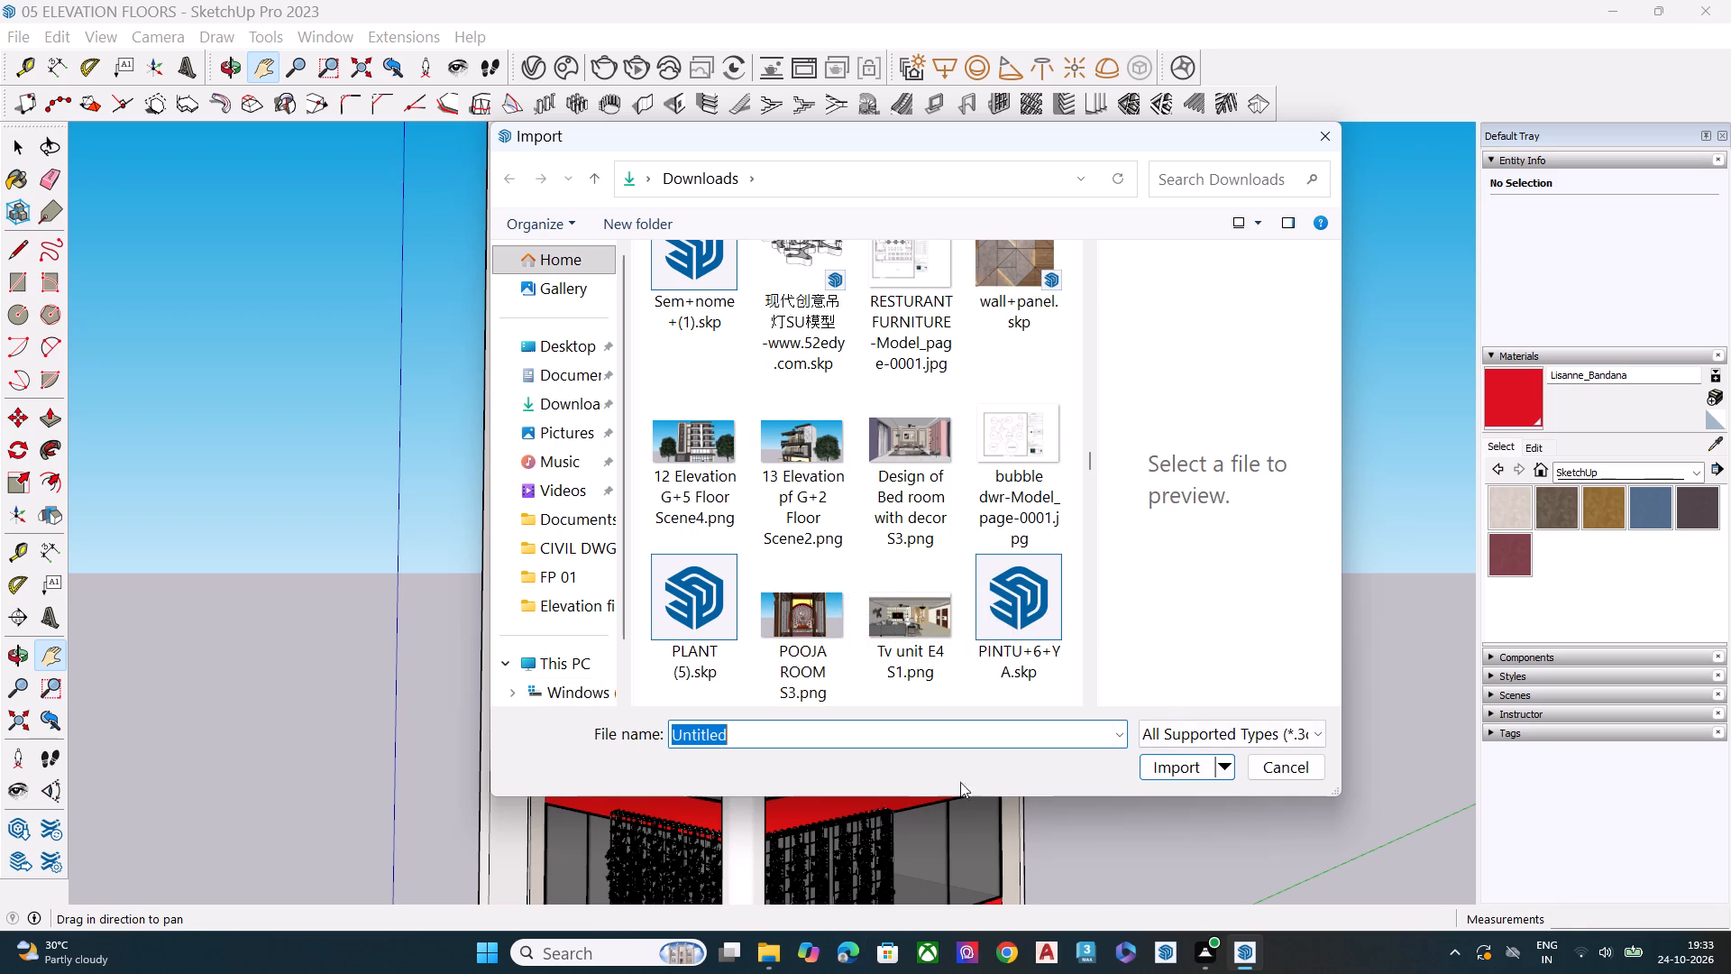
pyautogui.scroll(-2, 892, 617)
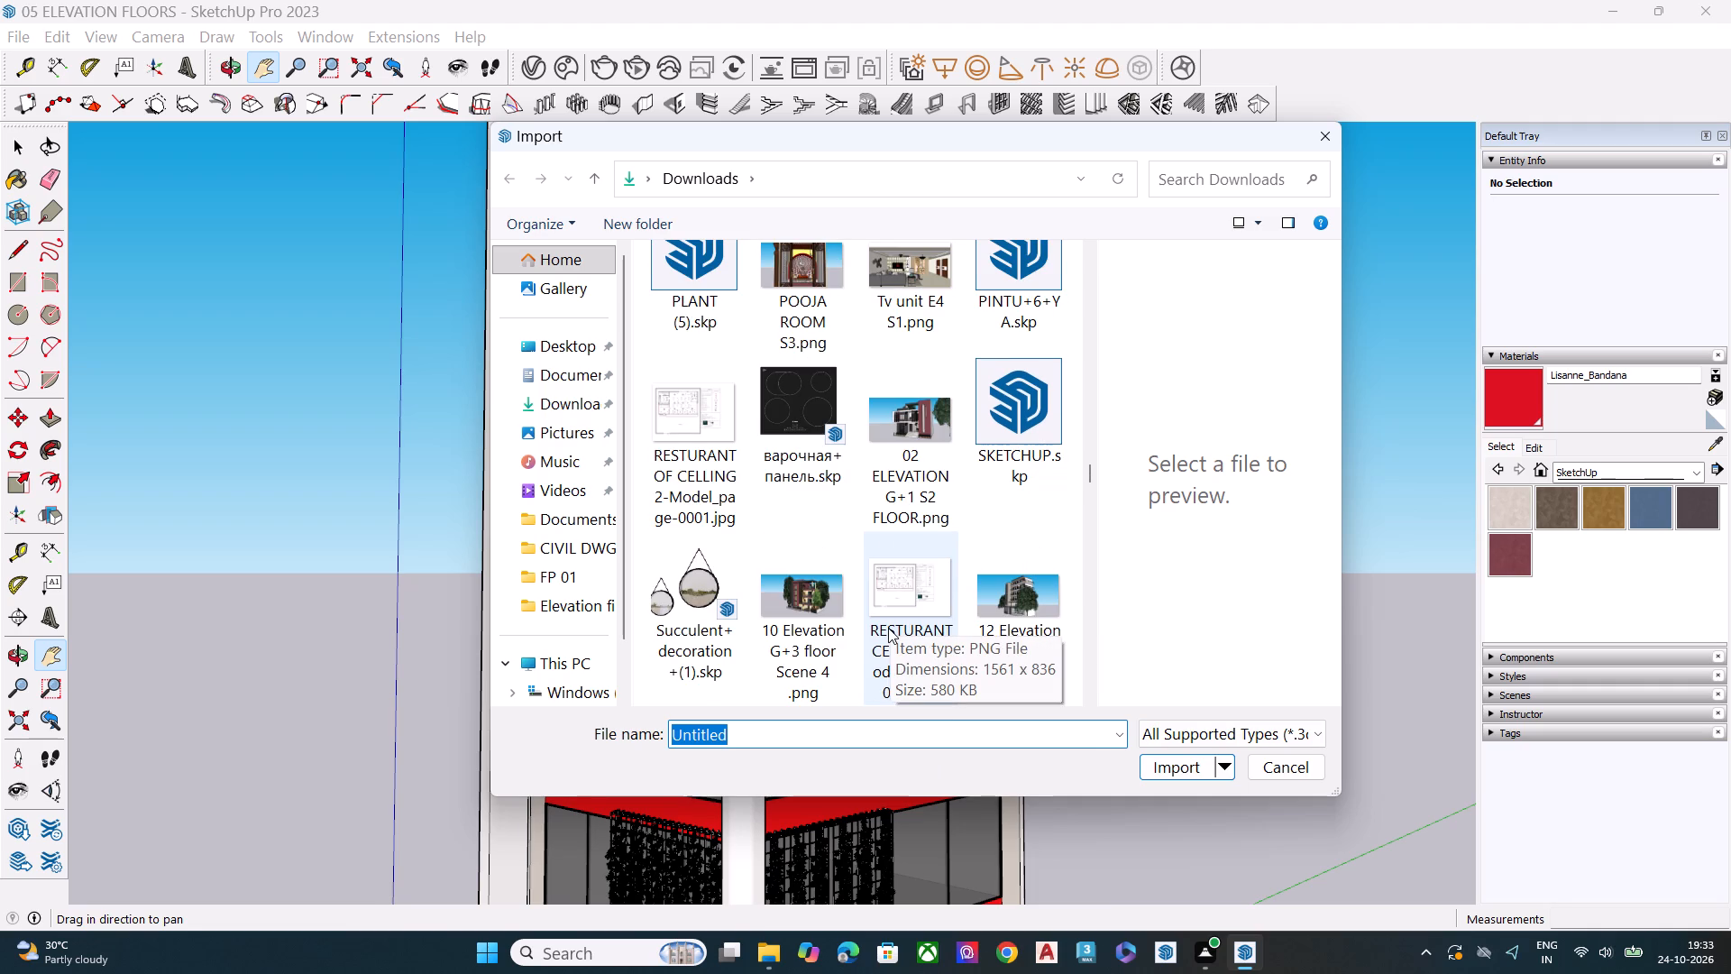
pyautogui.scroll(-3, 888, 628)
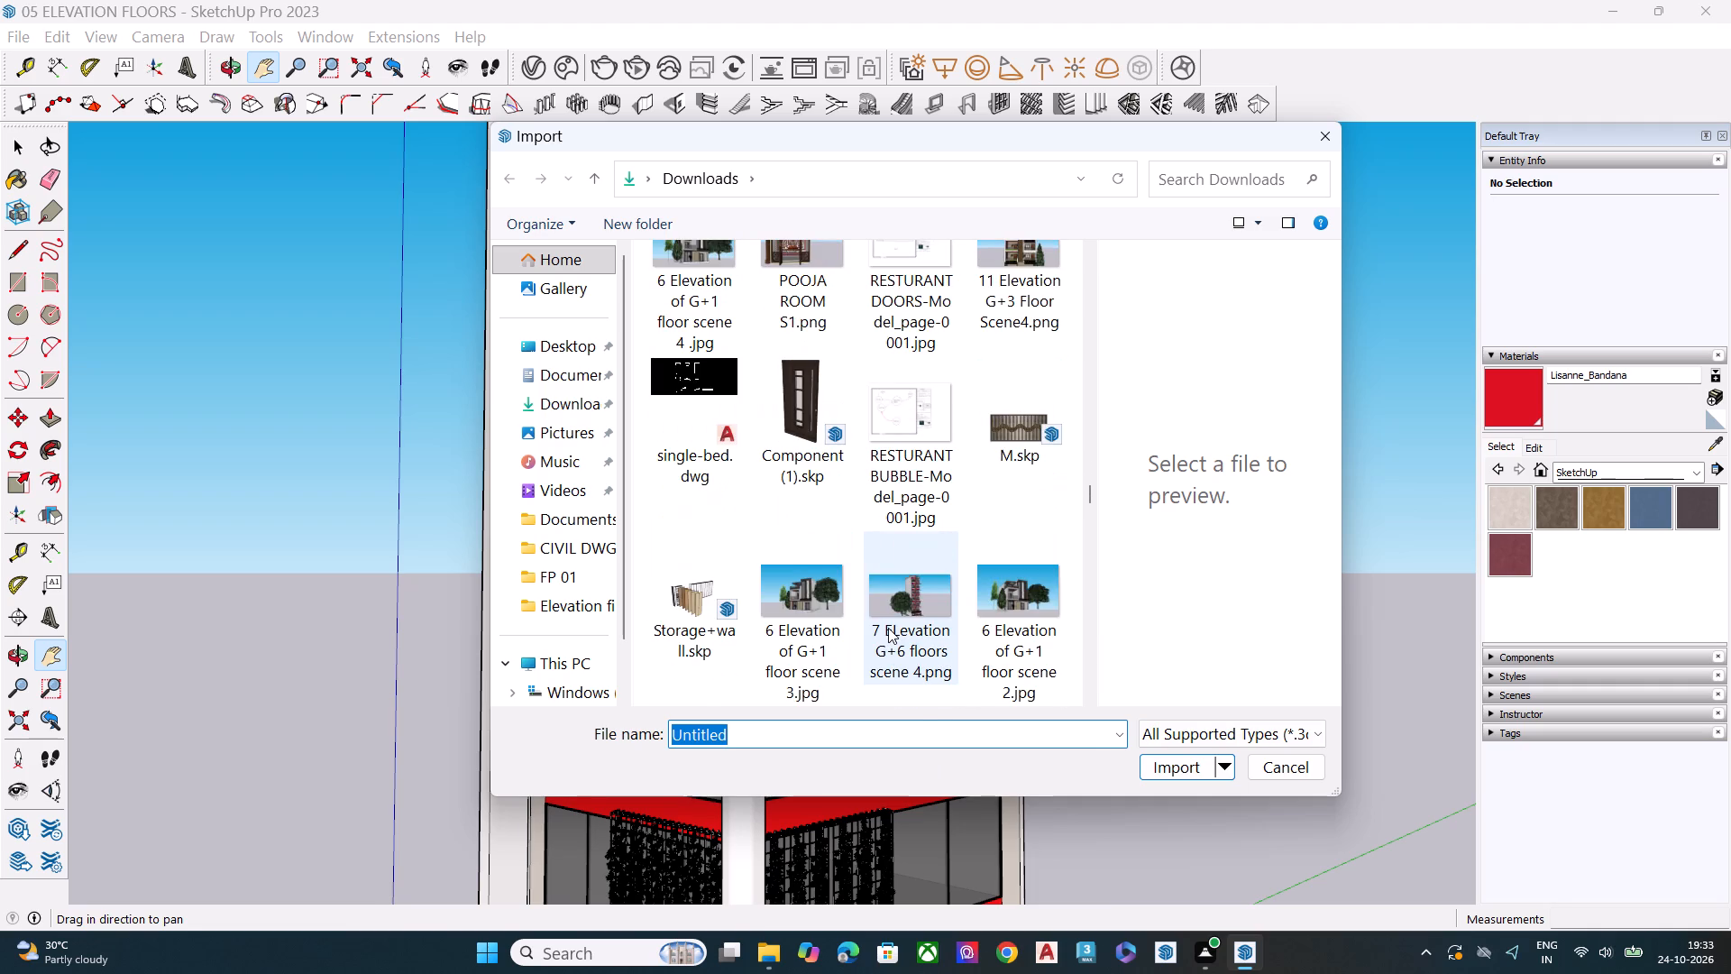
pyautogui.scroll(-1, 888, 628)
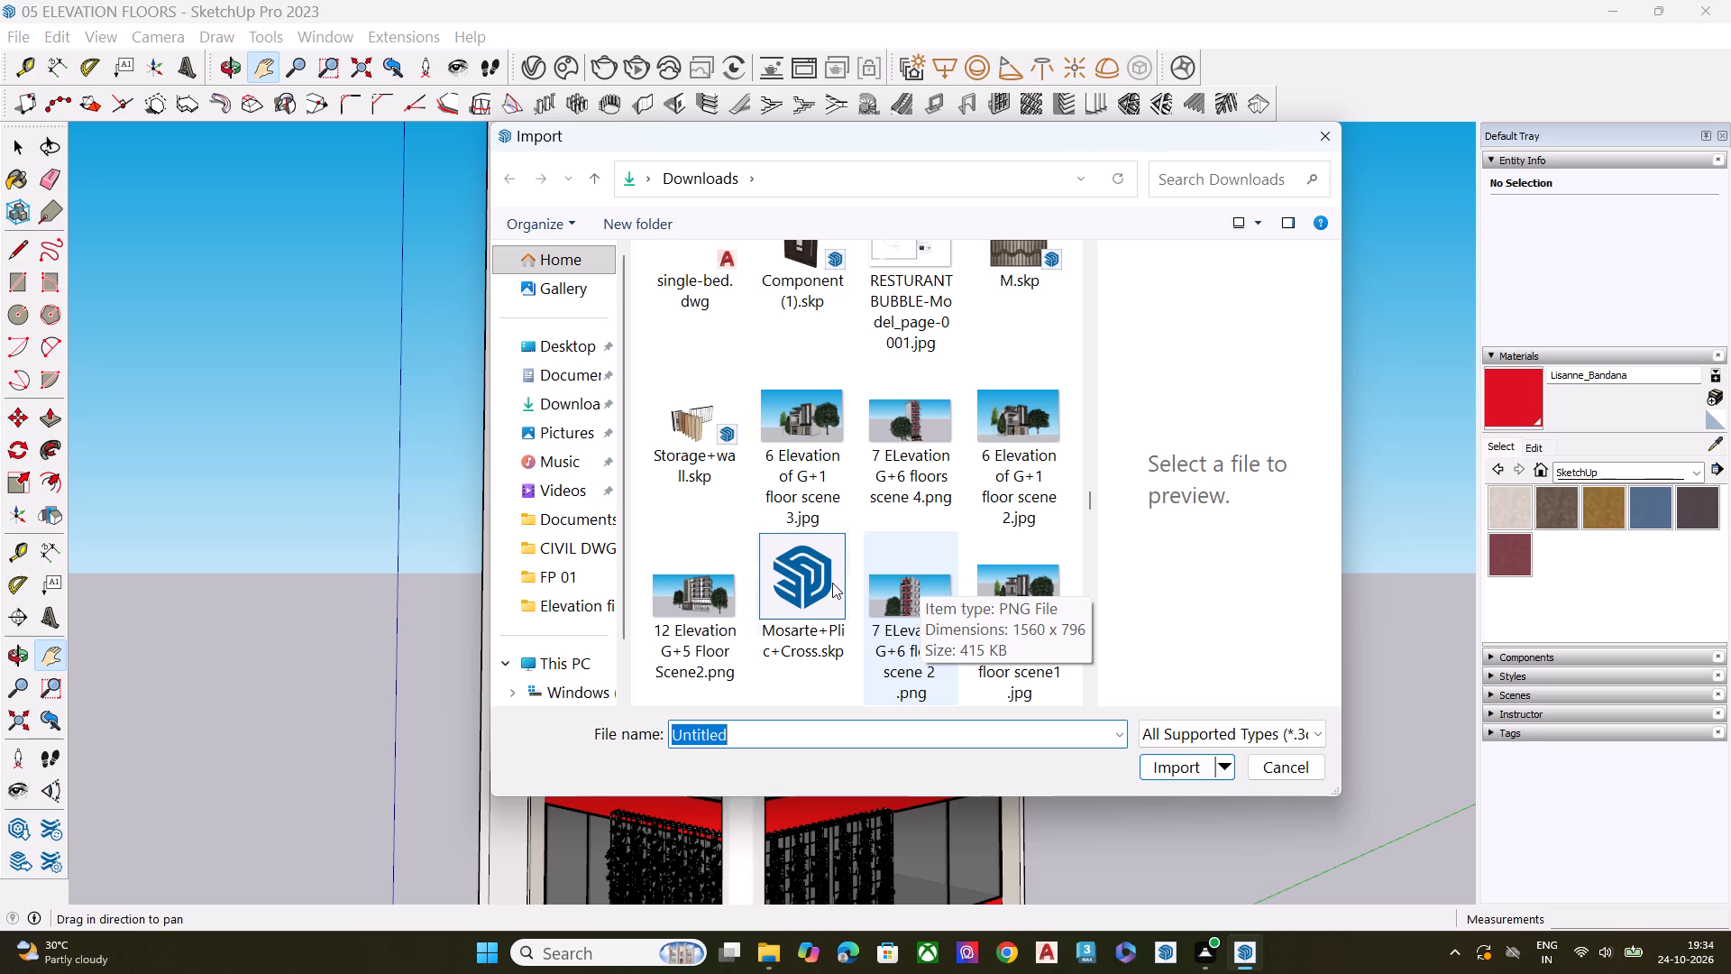
pyautogui.scroll(-1, 870, 523)
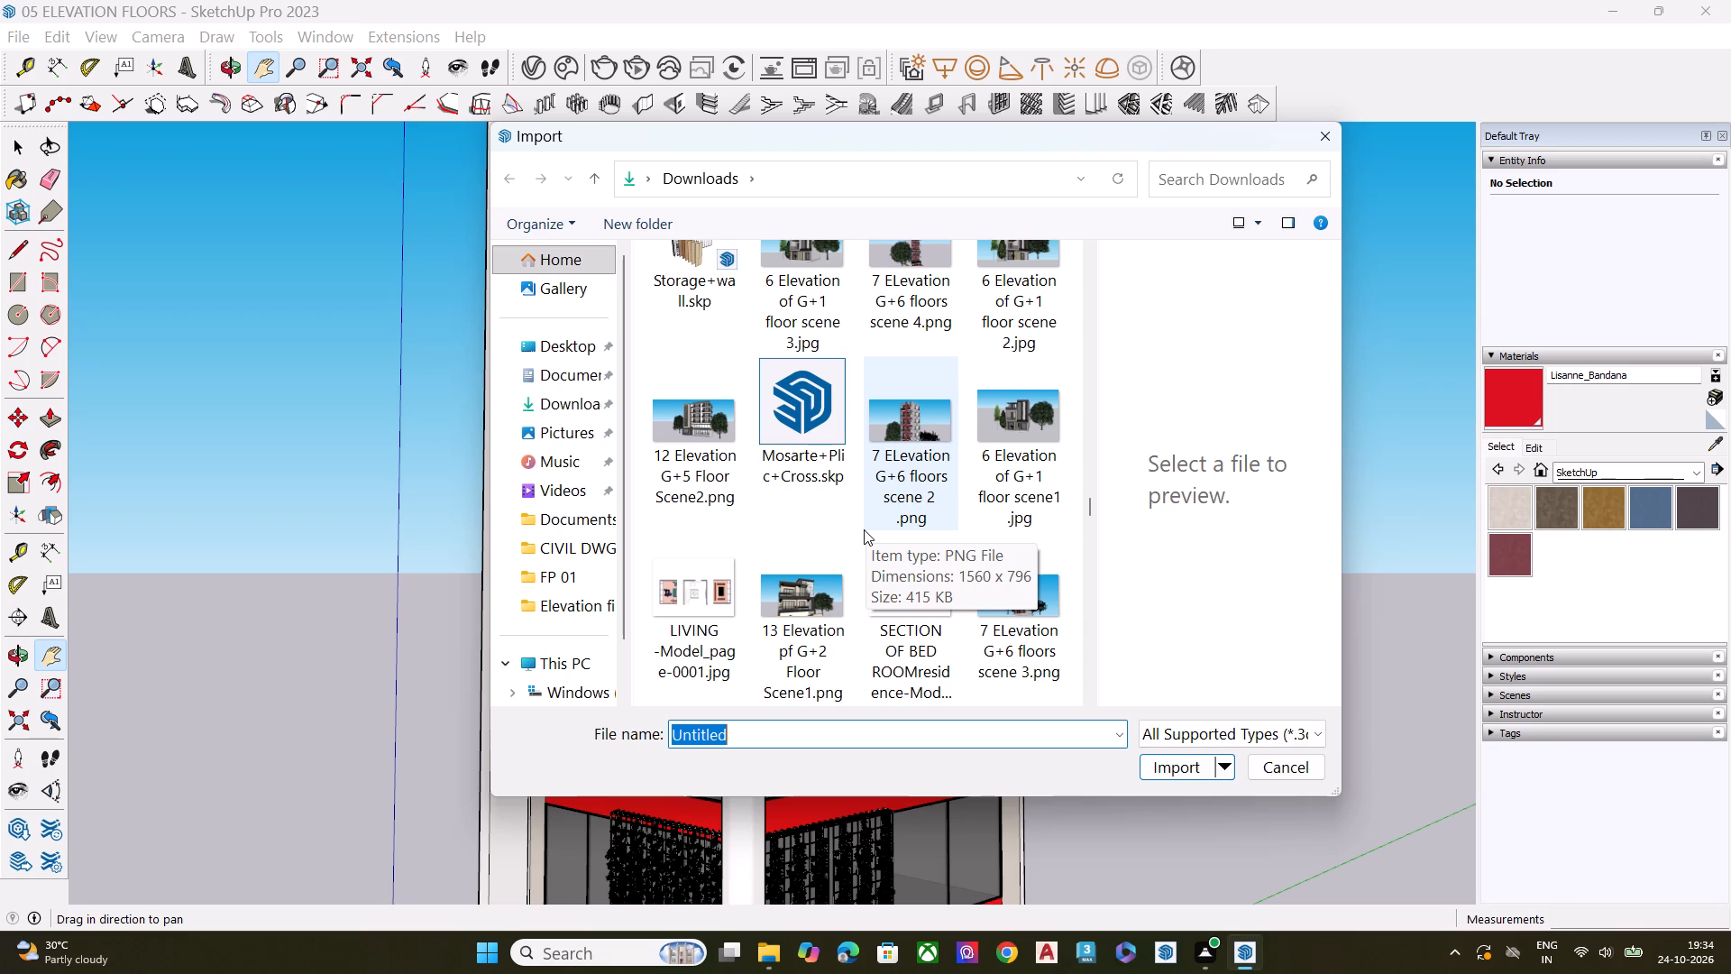
pyautogui.scroll(-1, 912, 516)
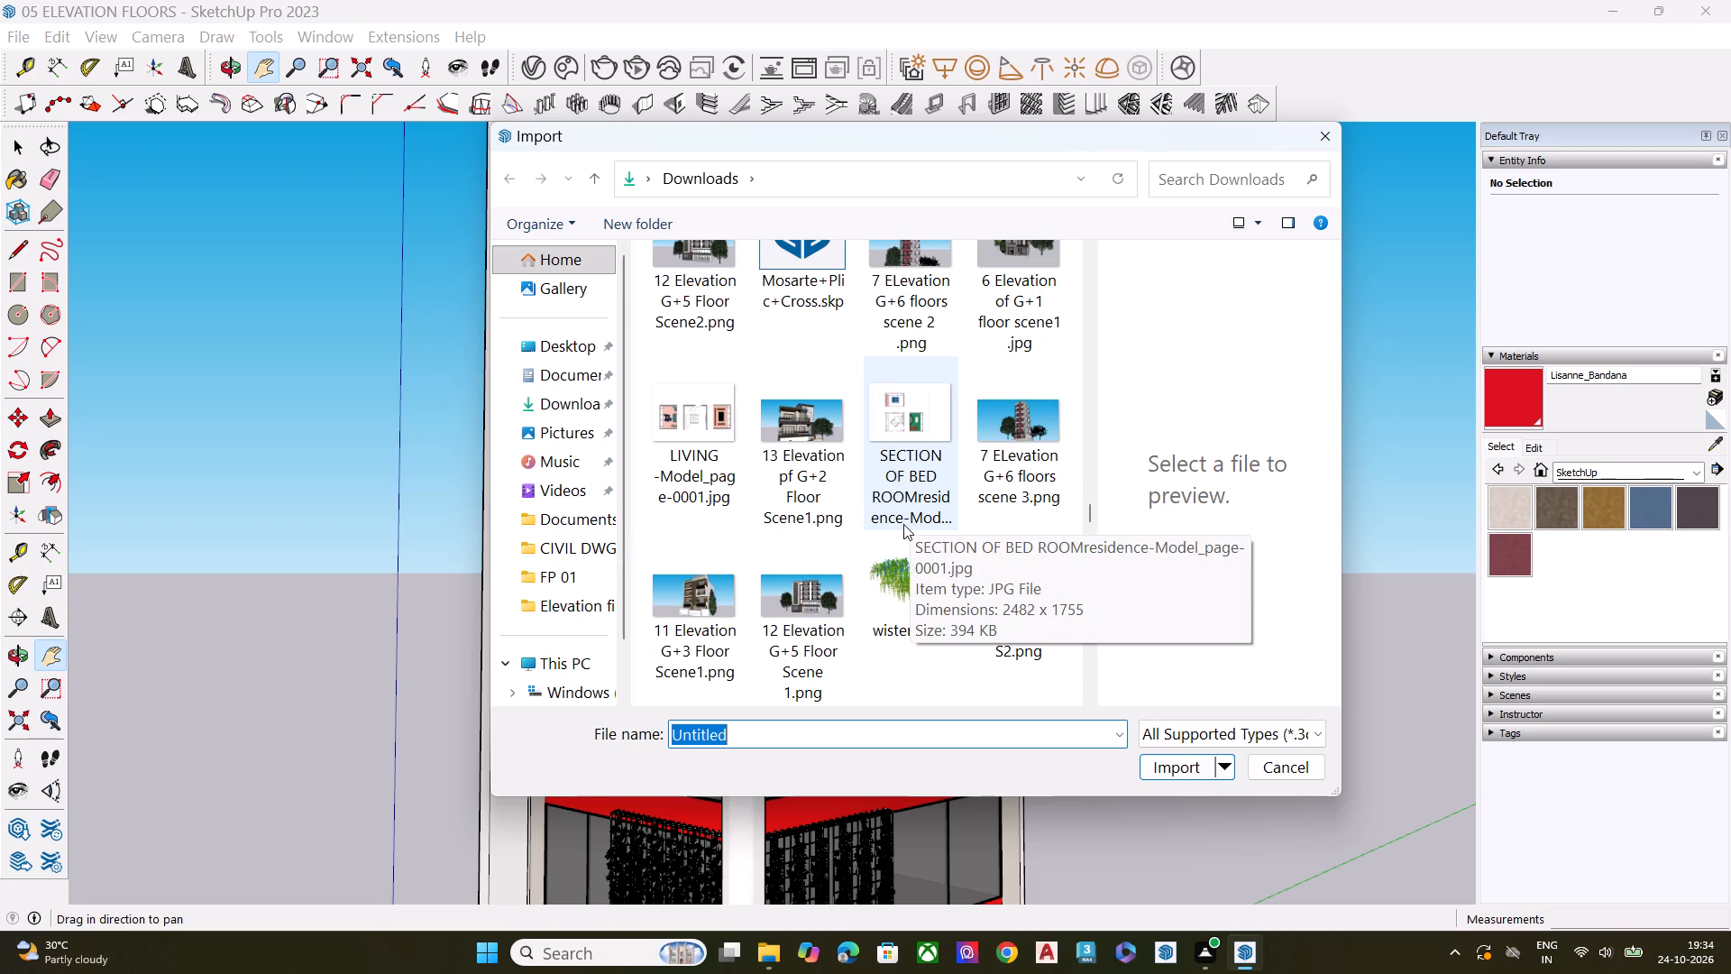
pyautogui.scroll(-1, 811, 527)
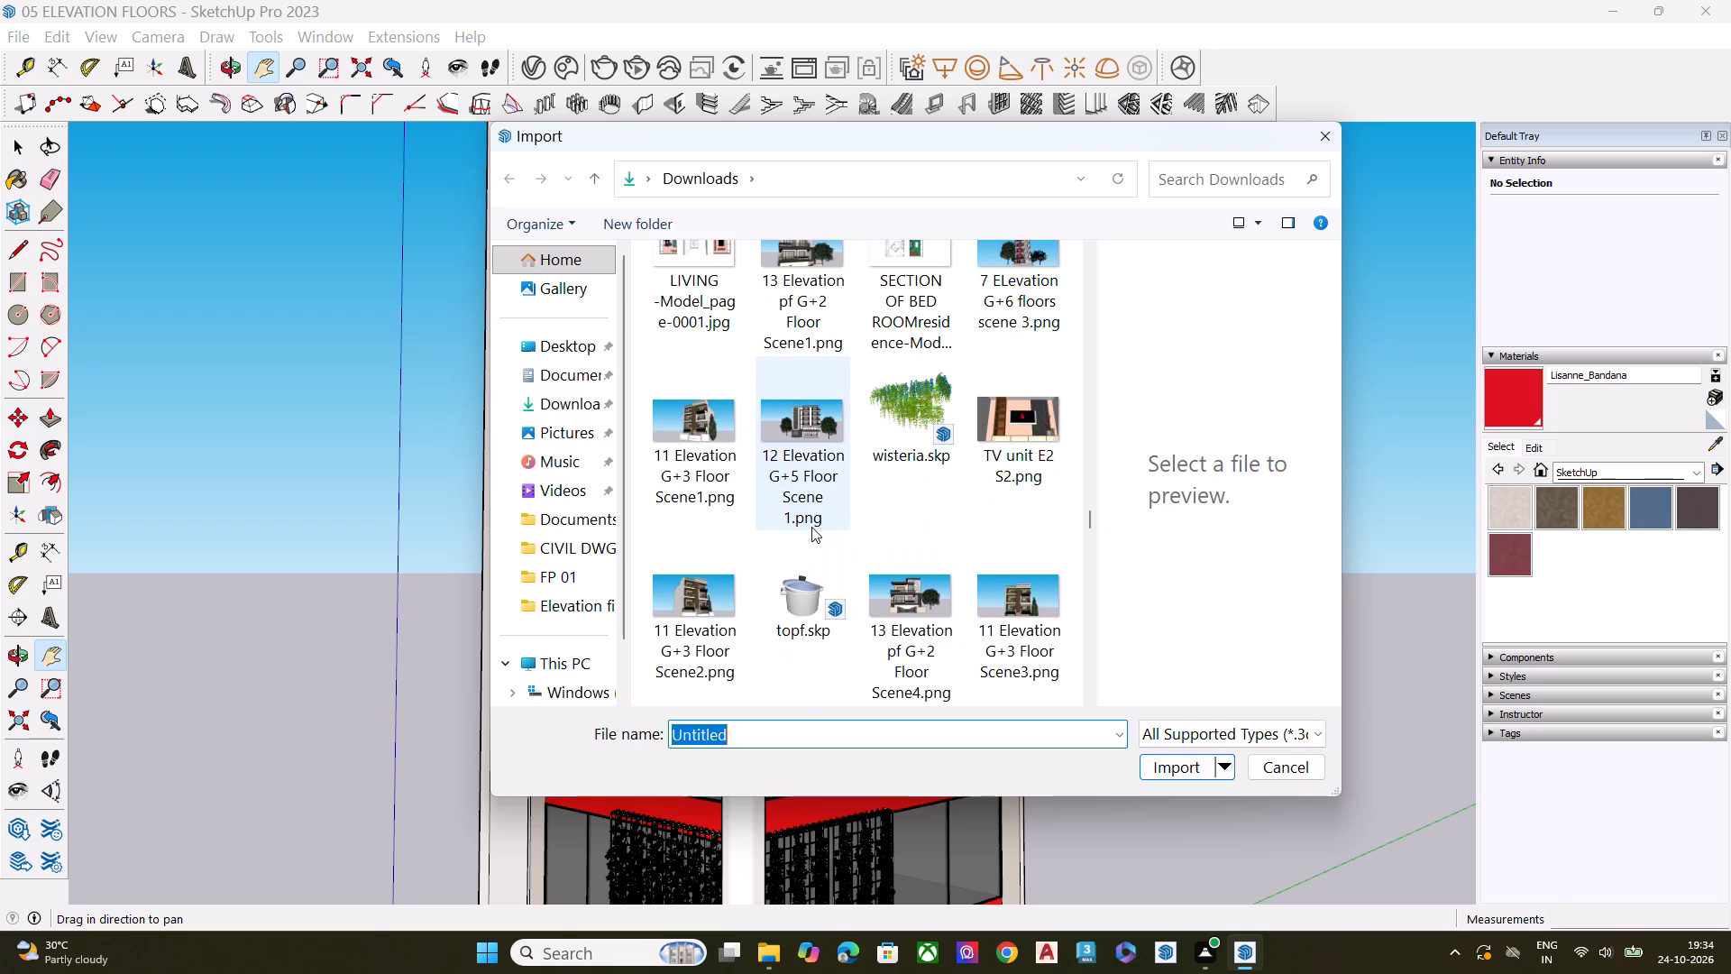
pyautogui.scroll(-2, 824, 524)
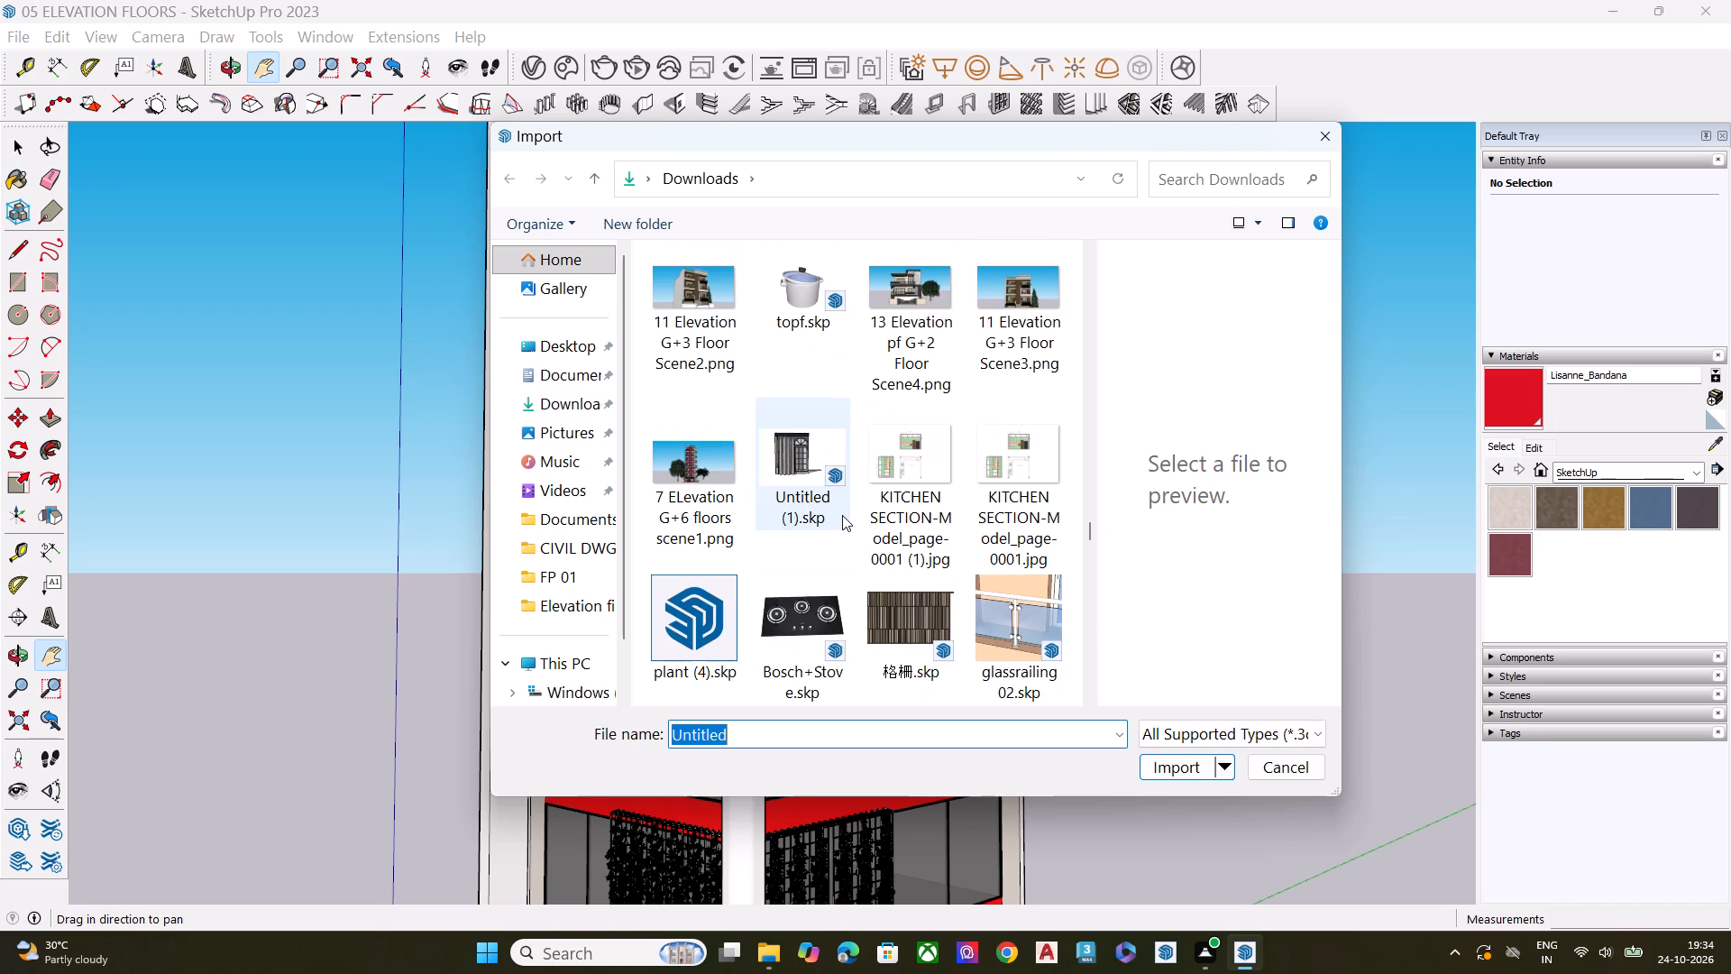
pyautogui.scroll(-1, 843, 516)
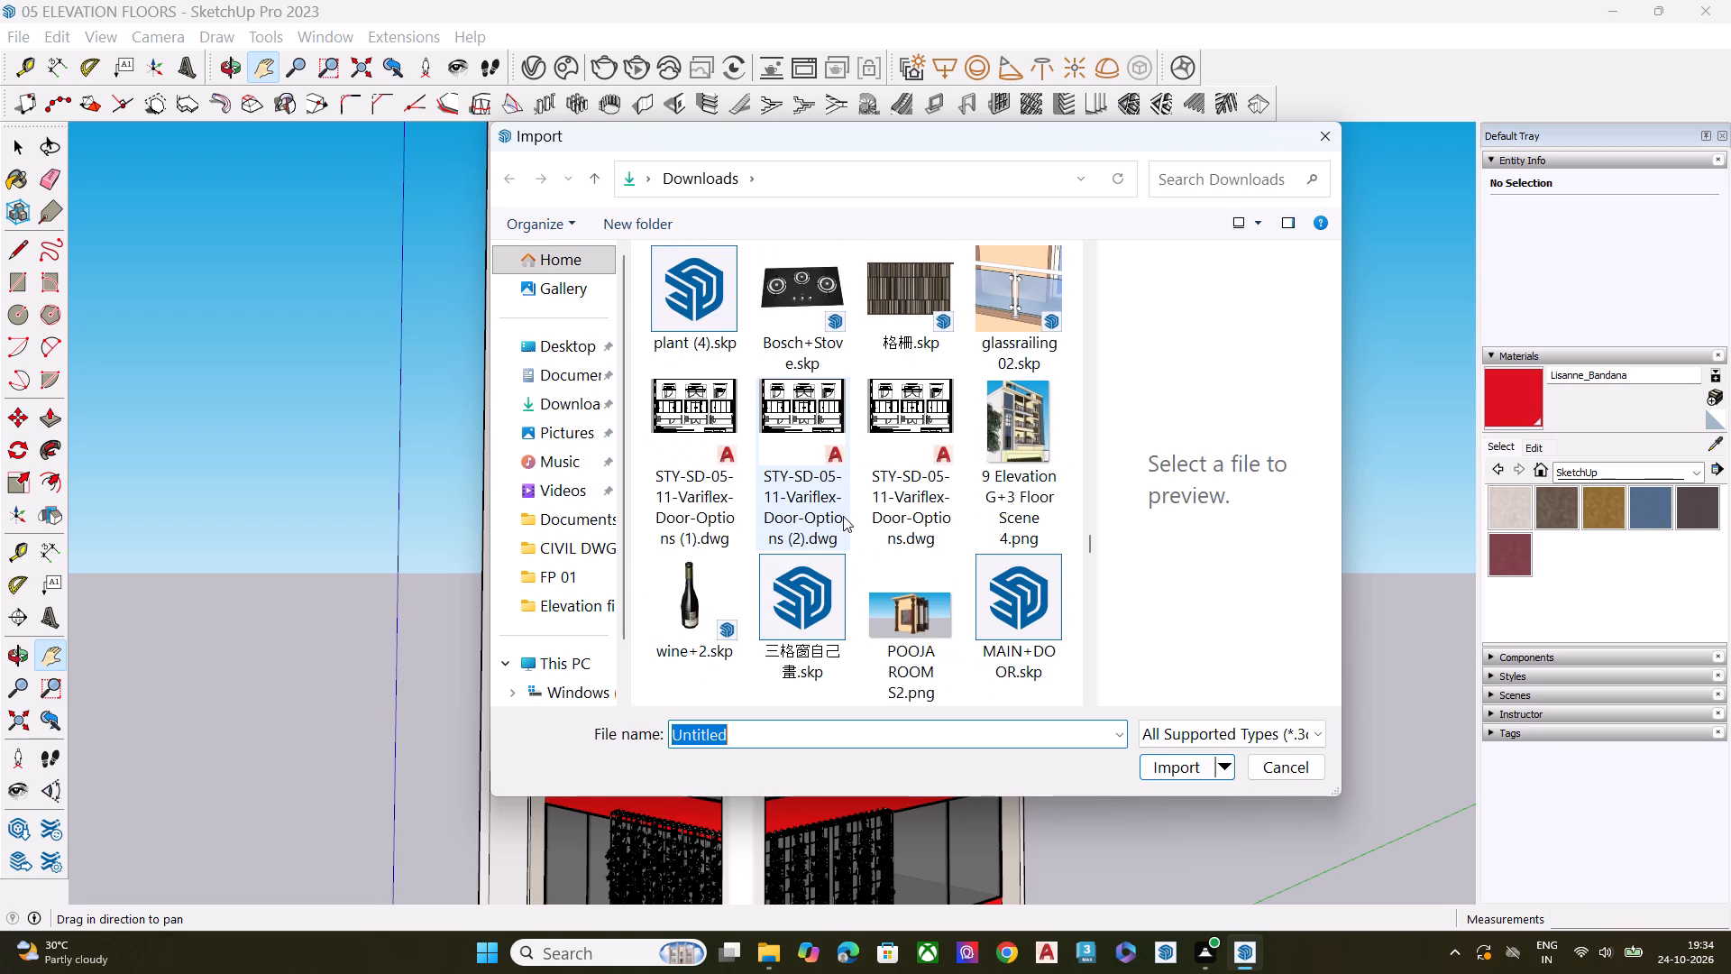
pyautogui.scroll(-2, 843, 516)
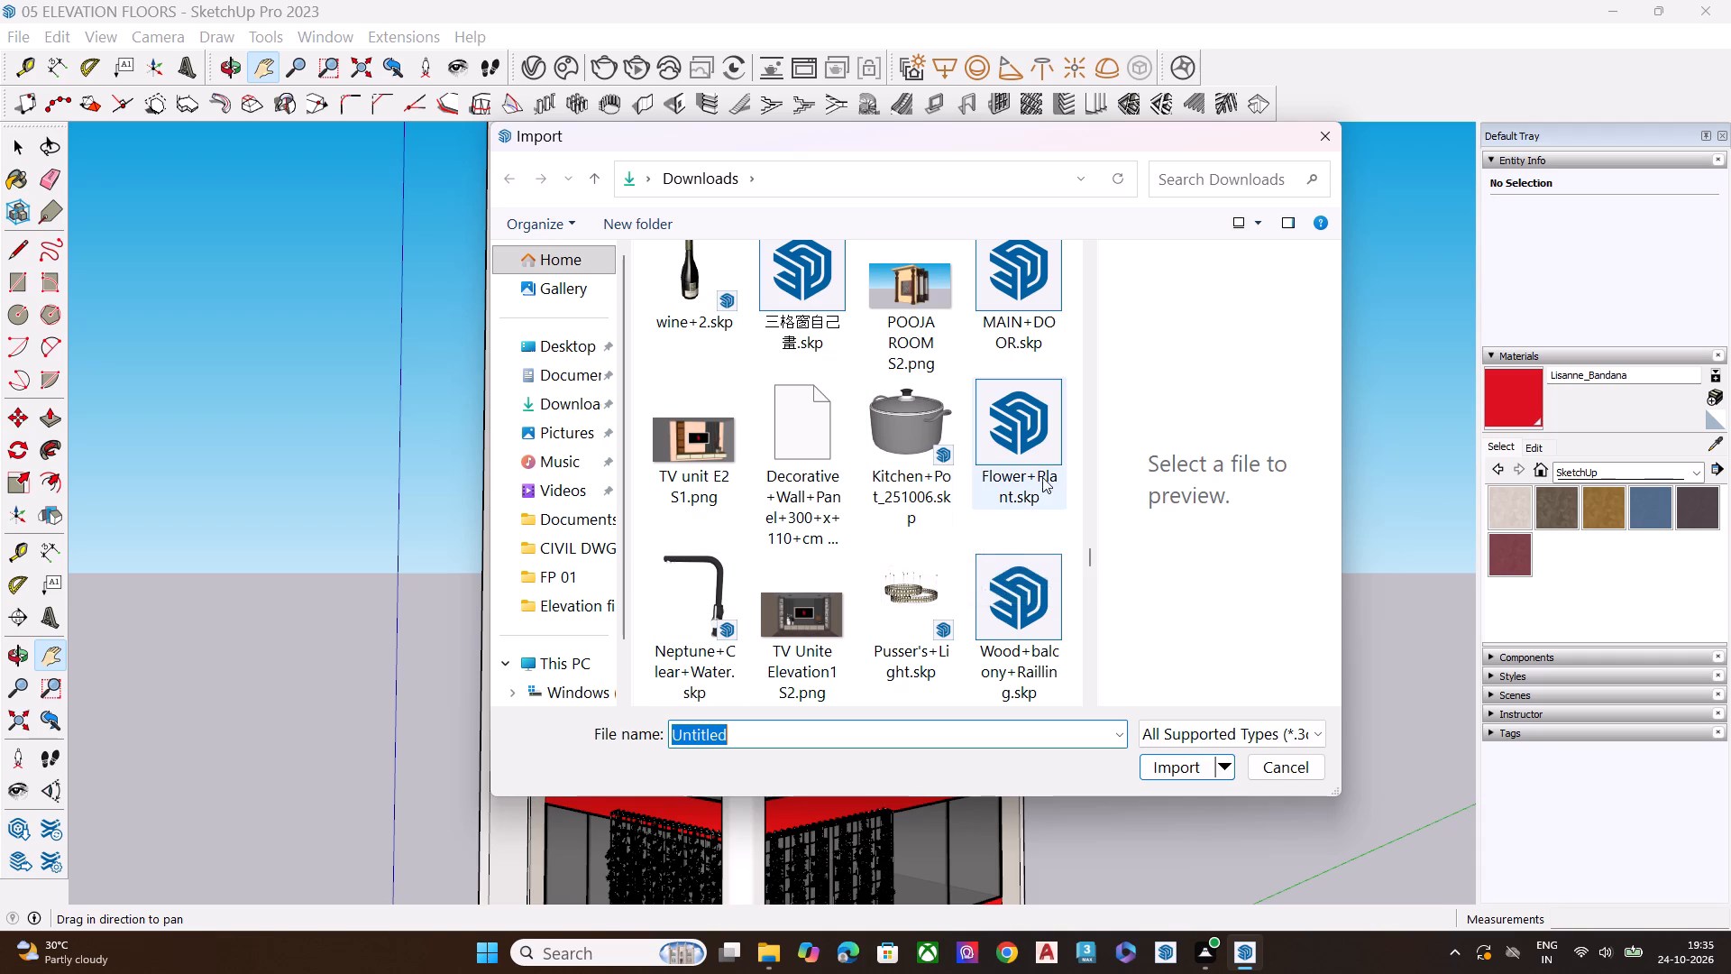
pyautogui.scroll(-2, 1032, 491)
pyautogui.scroll(-1, 837, 578)
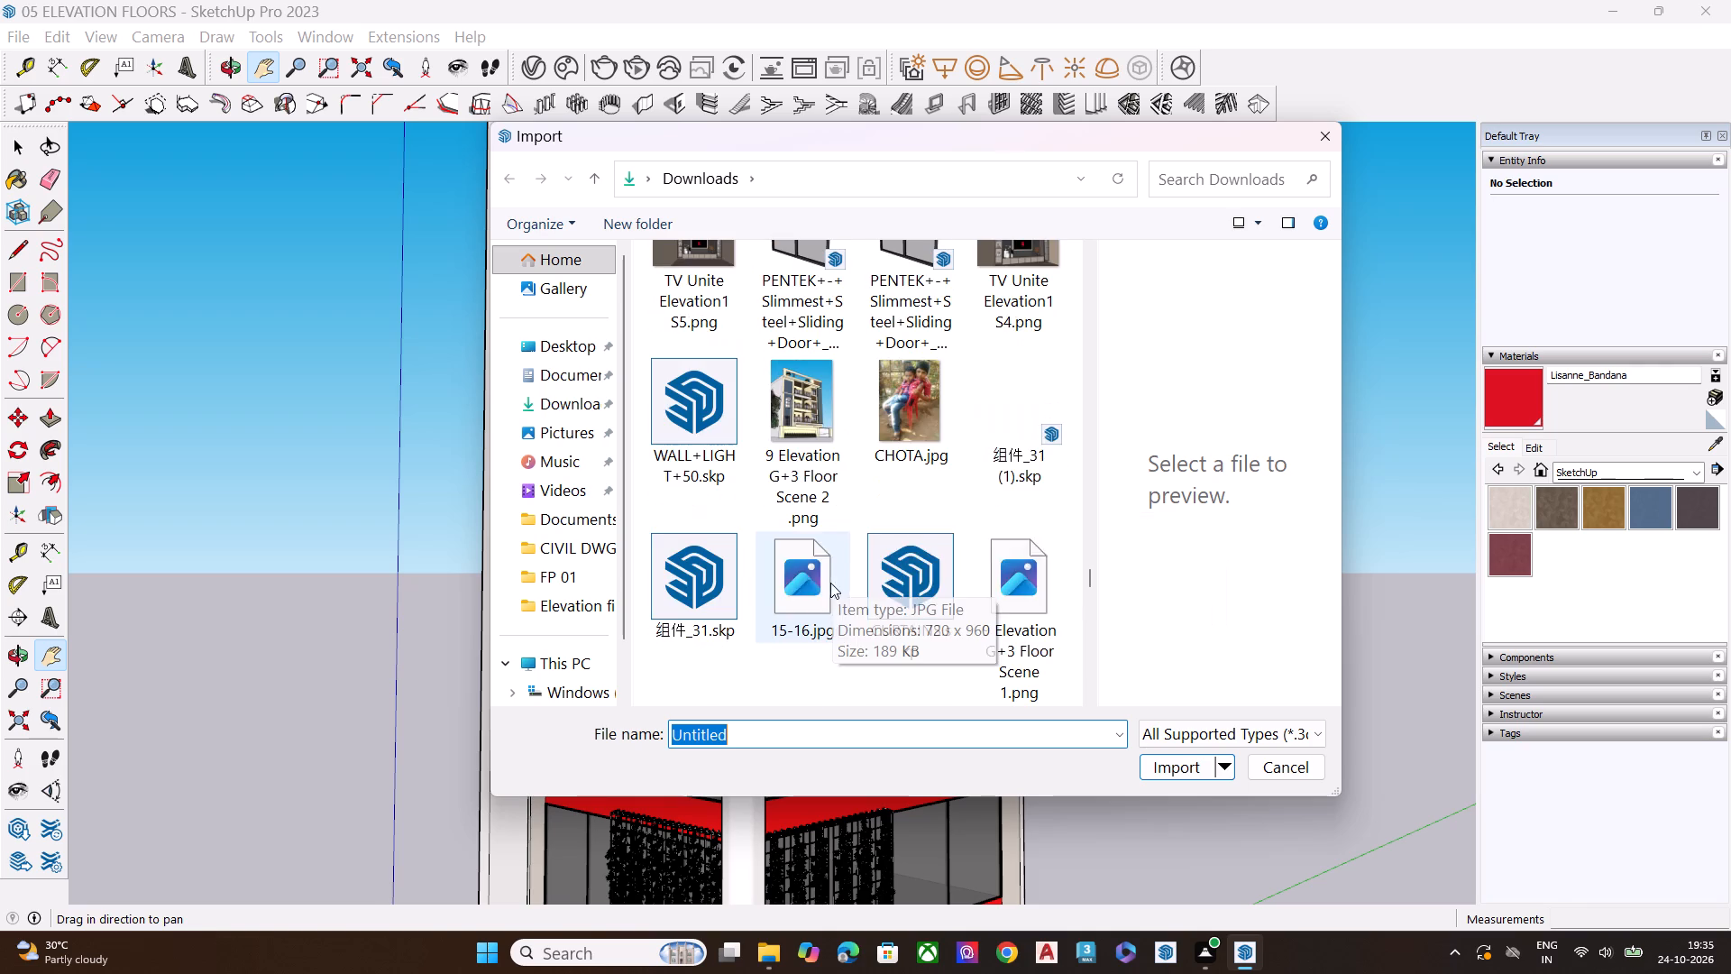
pyautogui.scroll(-2, 864, 544)
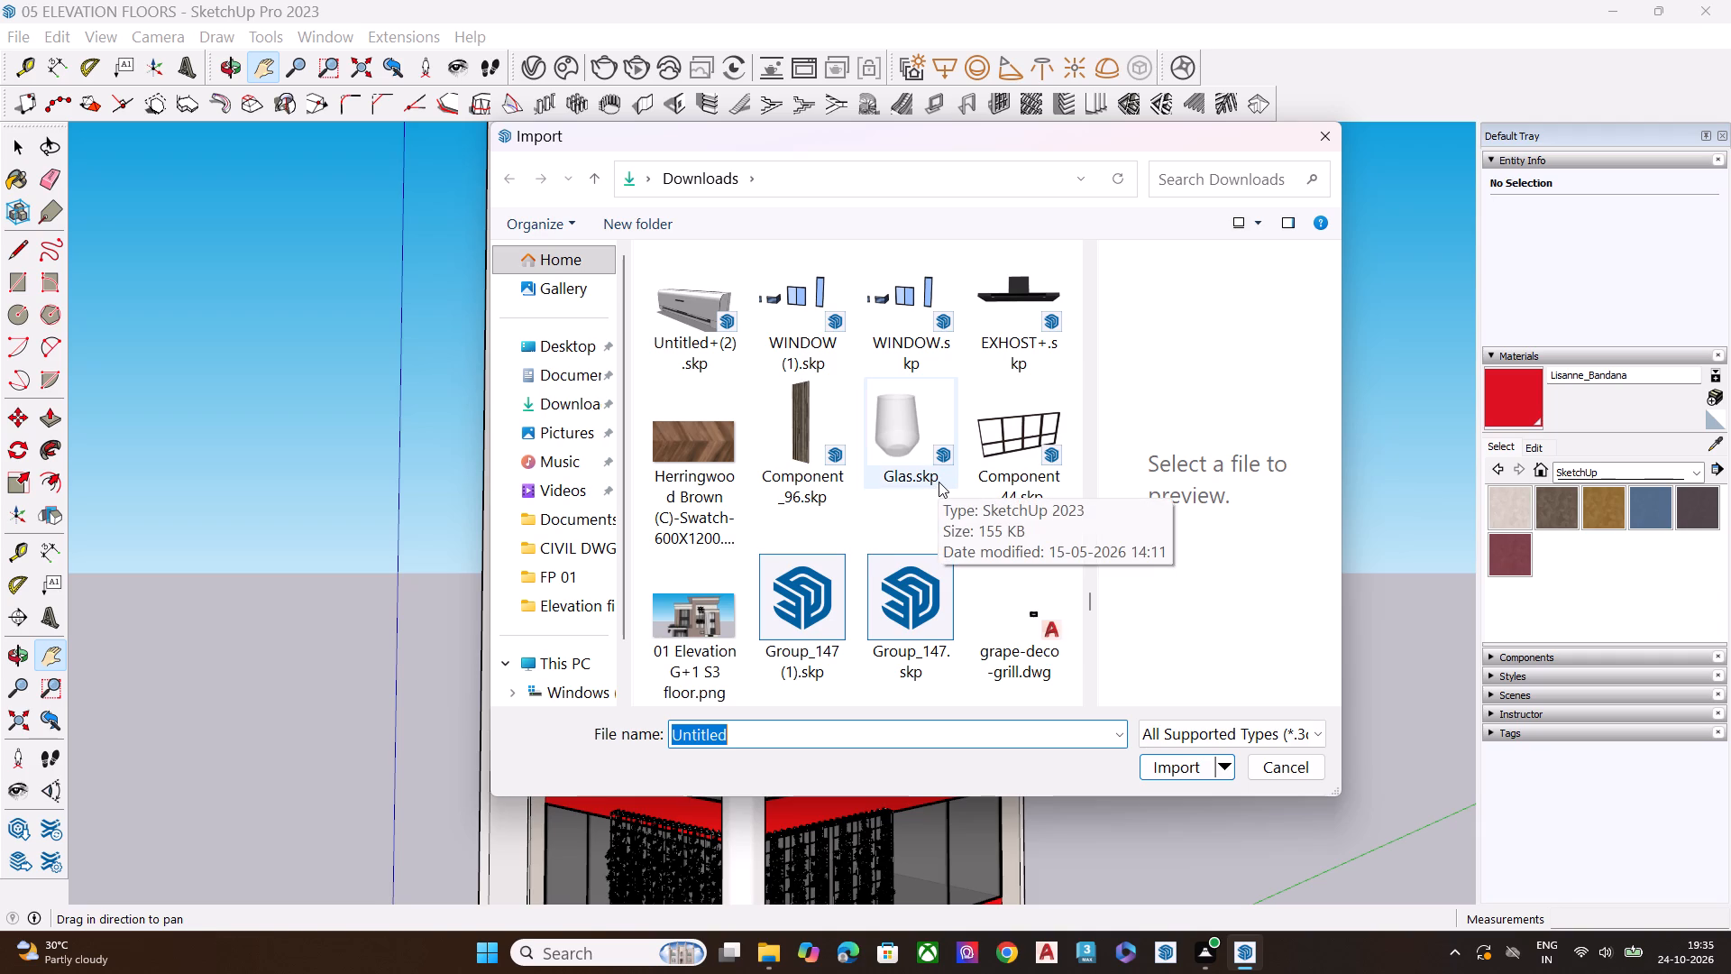
pyautogui.scroll(-1, 981, 492)
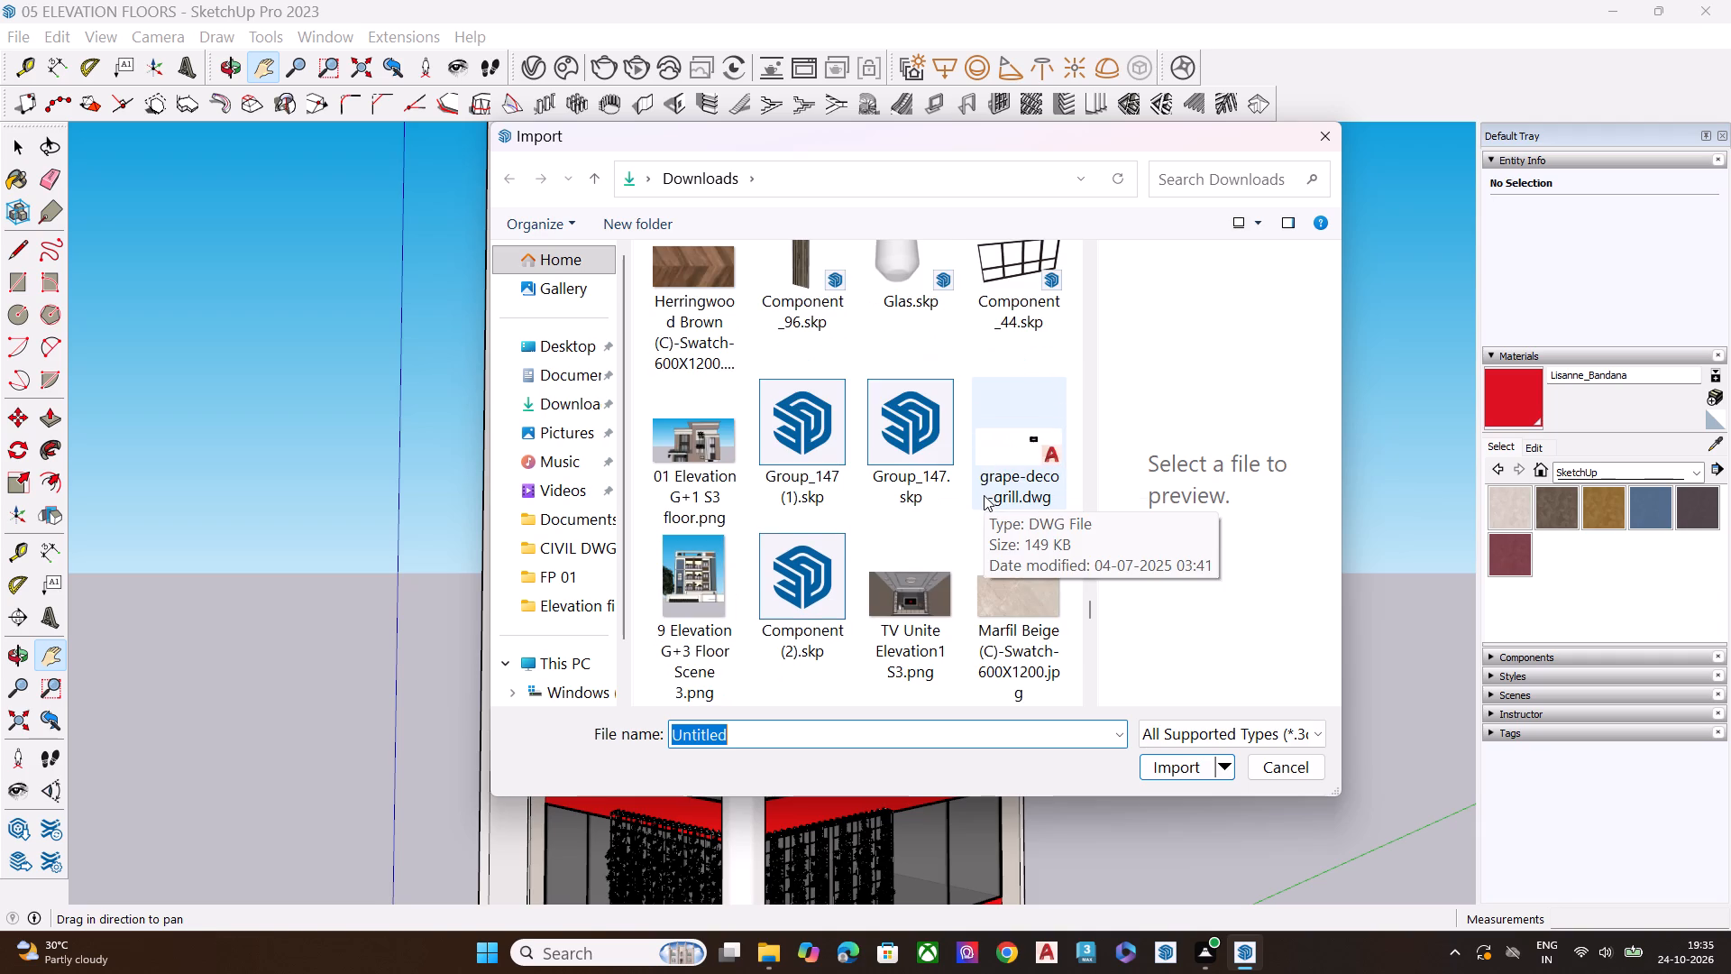
pyautogui.scroll(-1, 1009, 482)
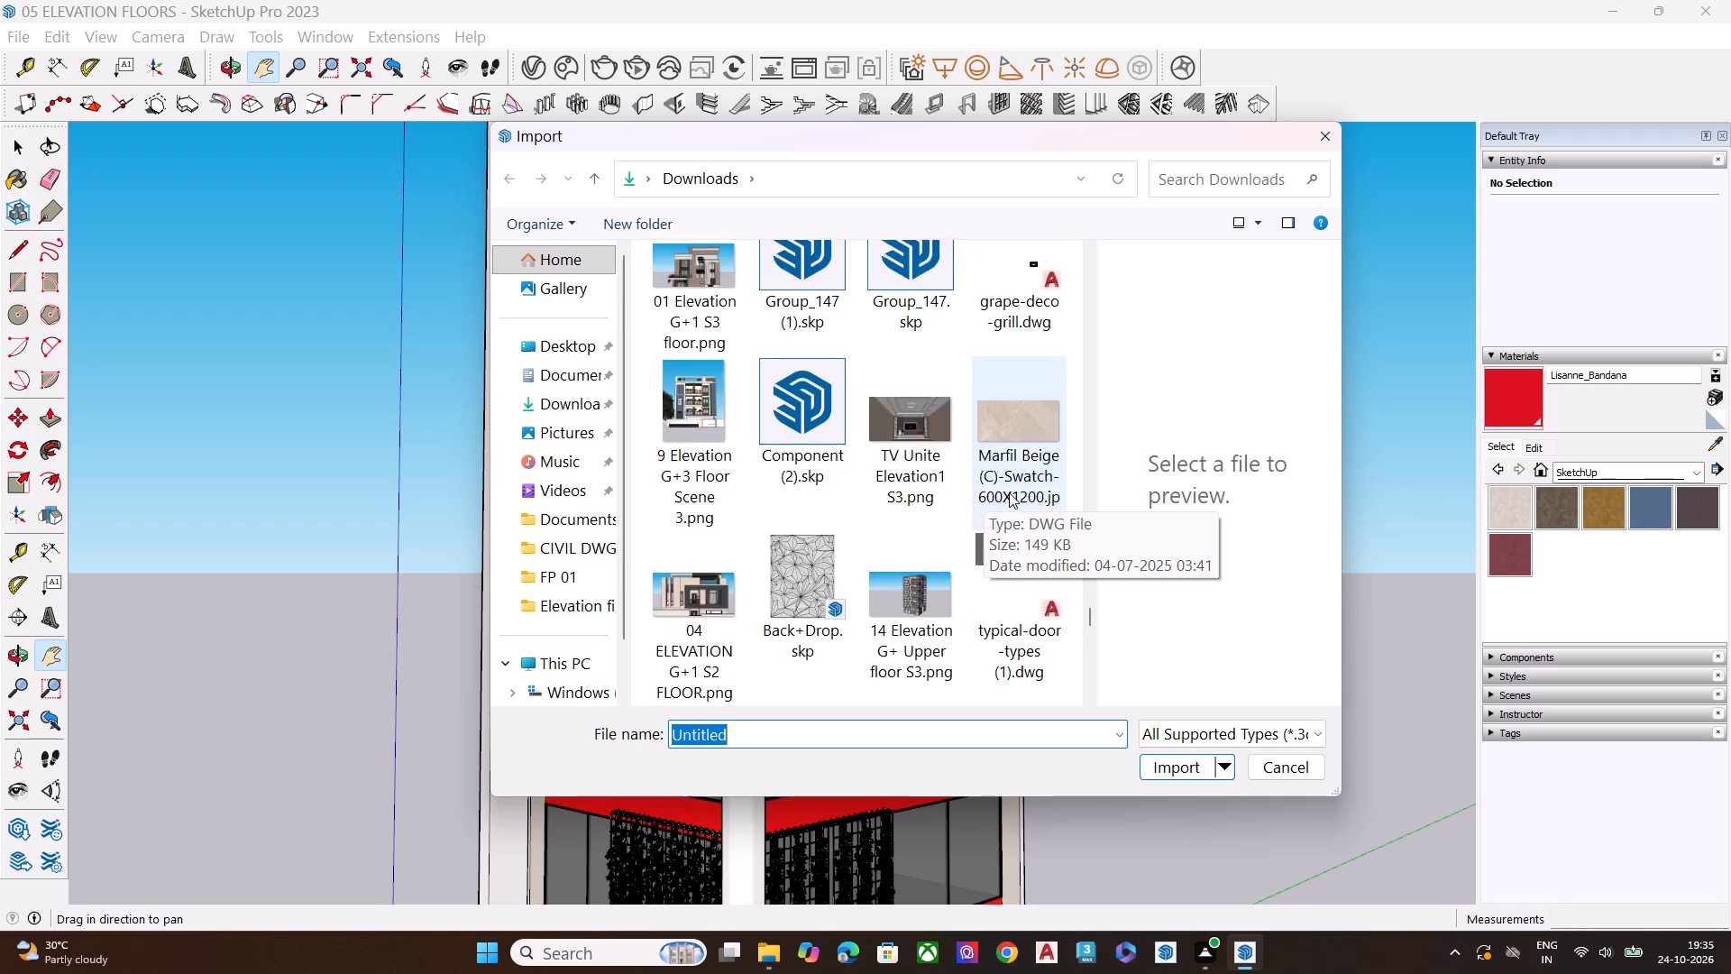
pyautogui.scroll(-4, 1009, 492)
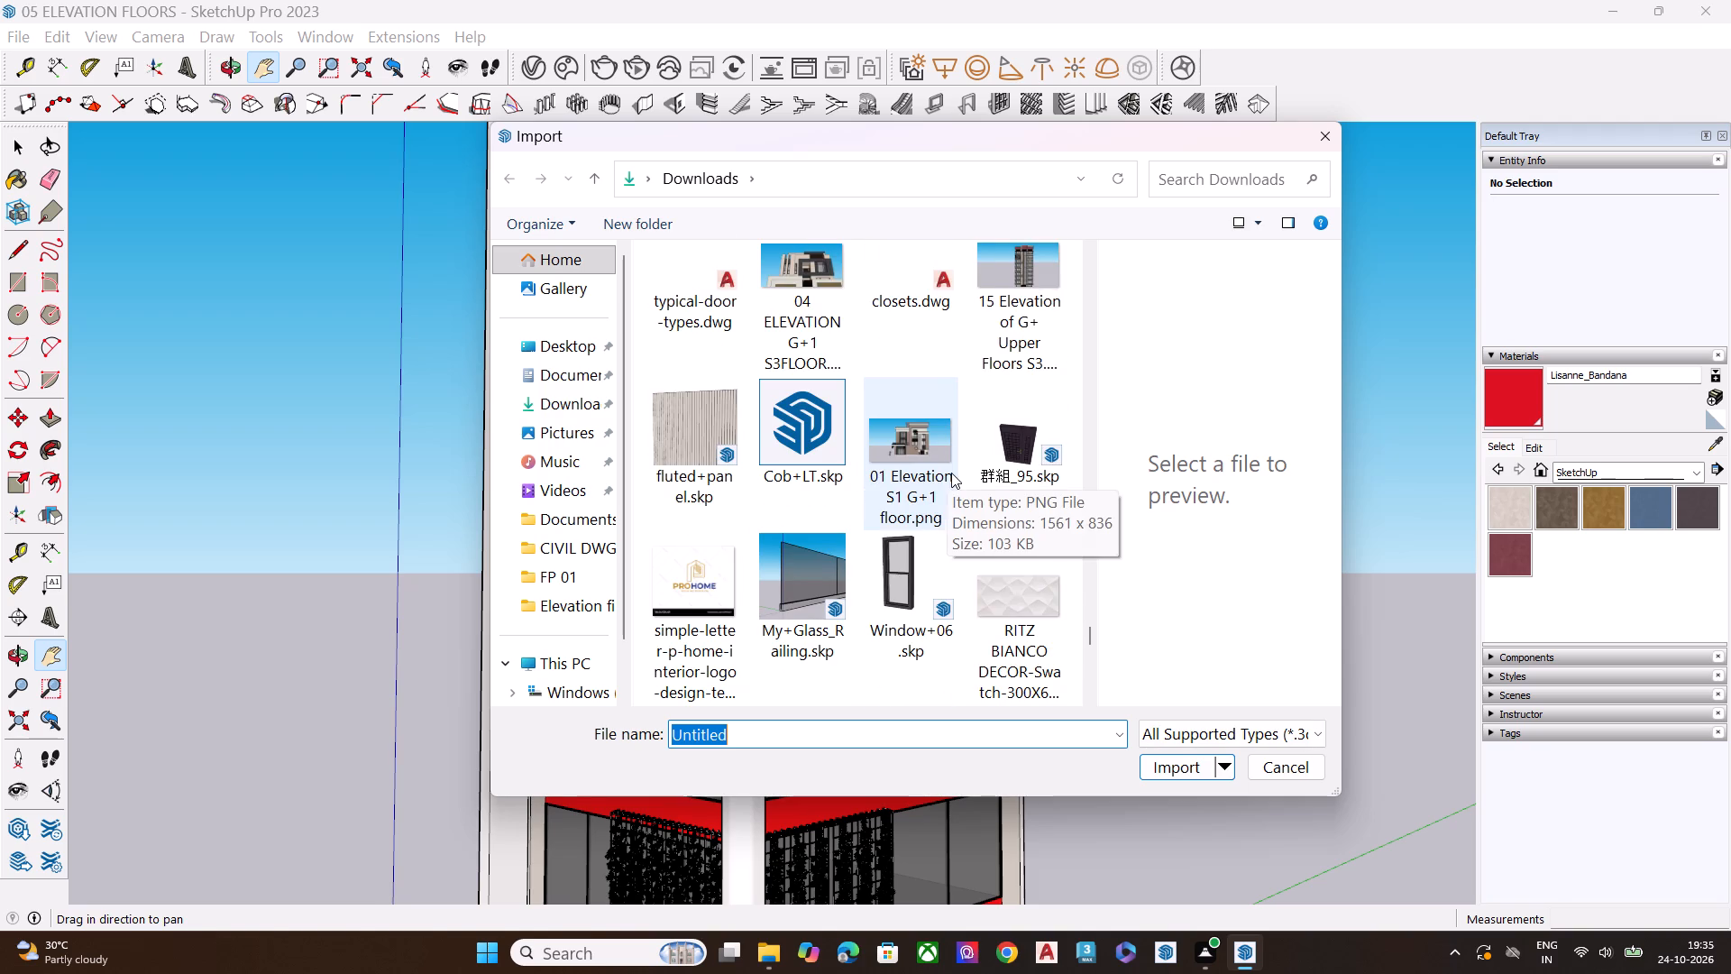
pyautogui.scroll(-1, 941, 492)
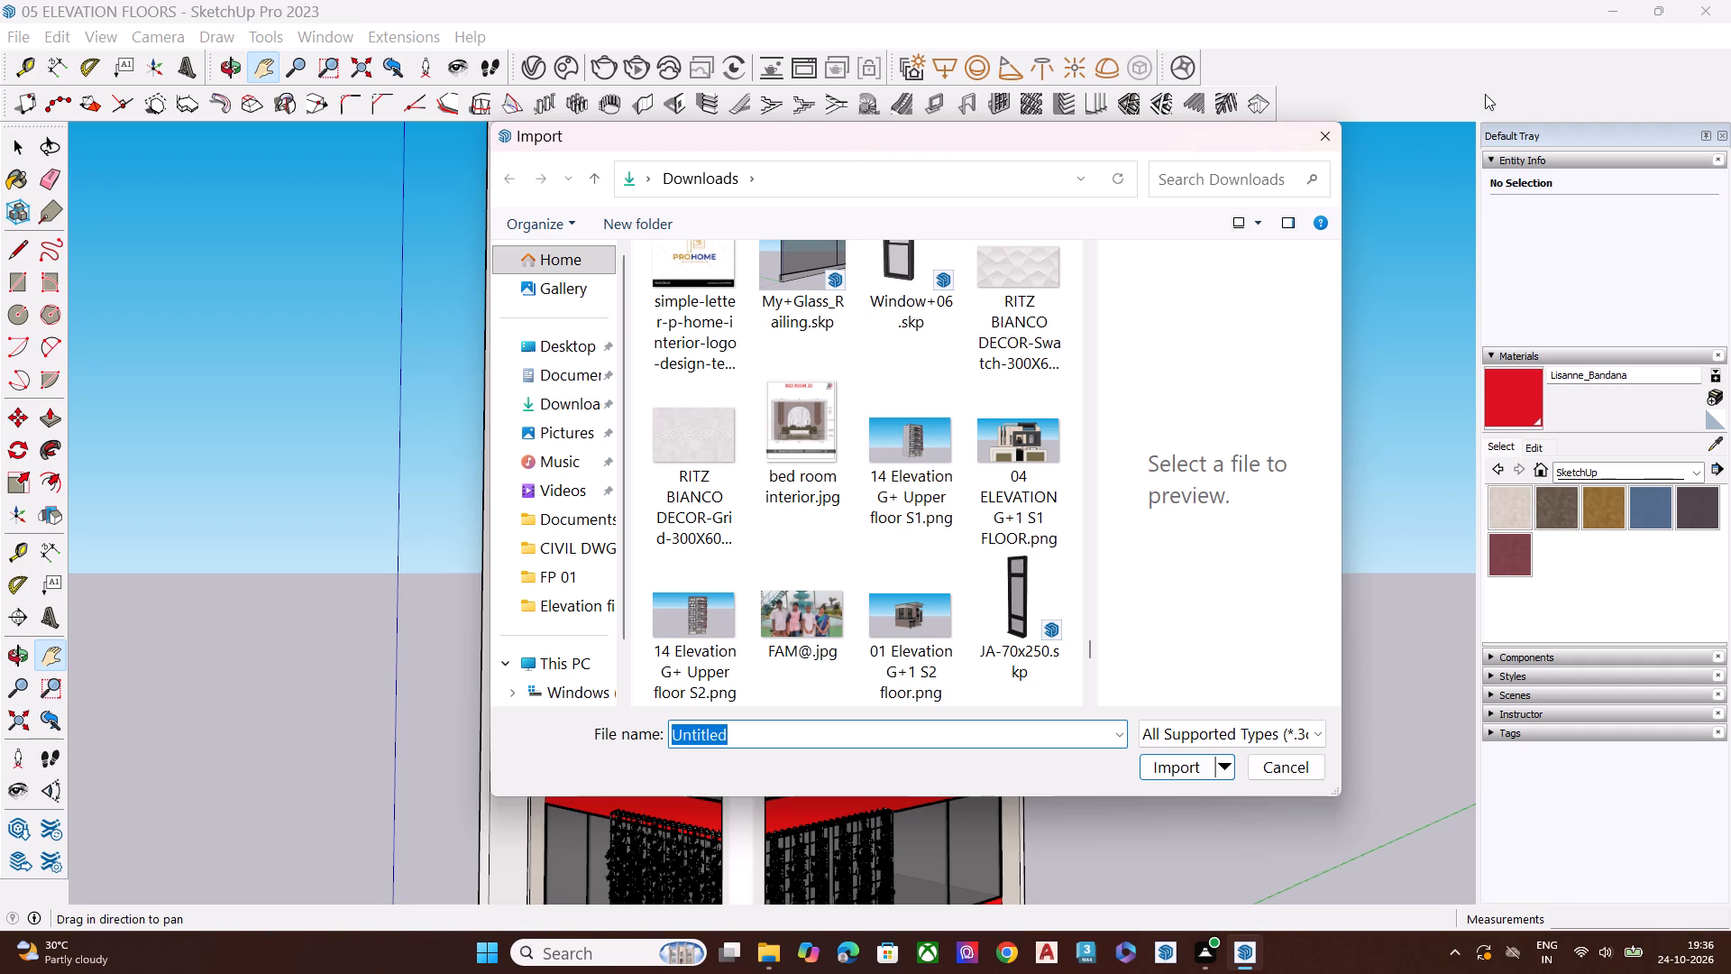
pyautogui.click(1323, 141)
# Stop panning and examine the tower's upper floors and patterned-panel level from the front corner.
pyautogui.rightClick(1186, 549)
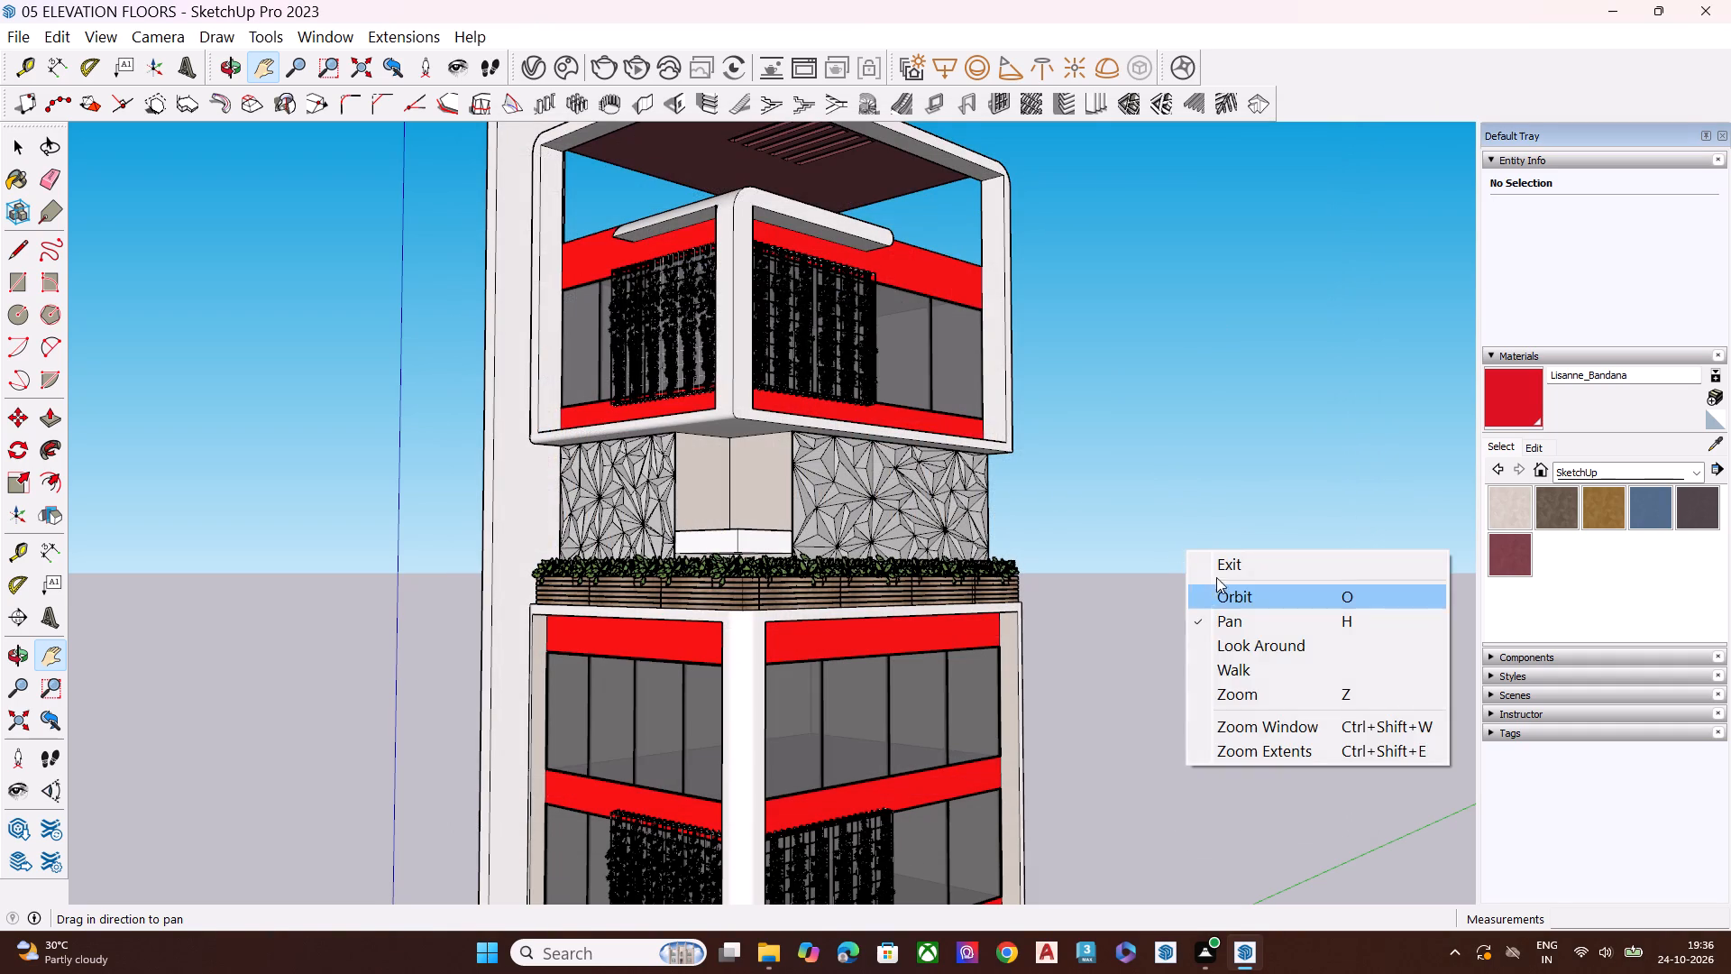
pyautogui.click(1217, 508)
pyautogui.scroll(-1, 1075, 512)
pyautogui.scroll(2, 1075, 512)
pyautogui.scroll(-2, 1075, 512)
pyautogui.press('space')
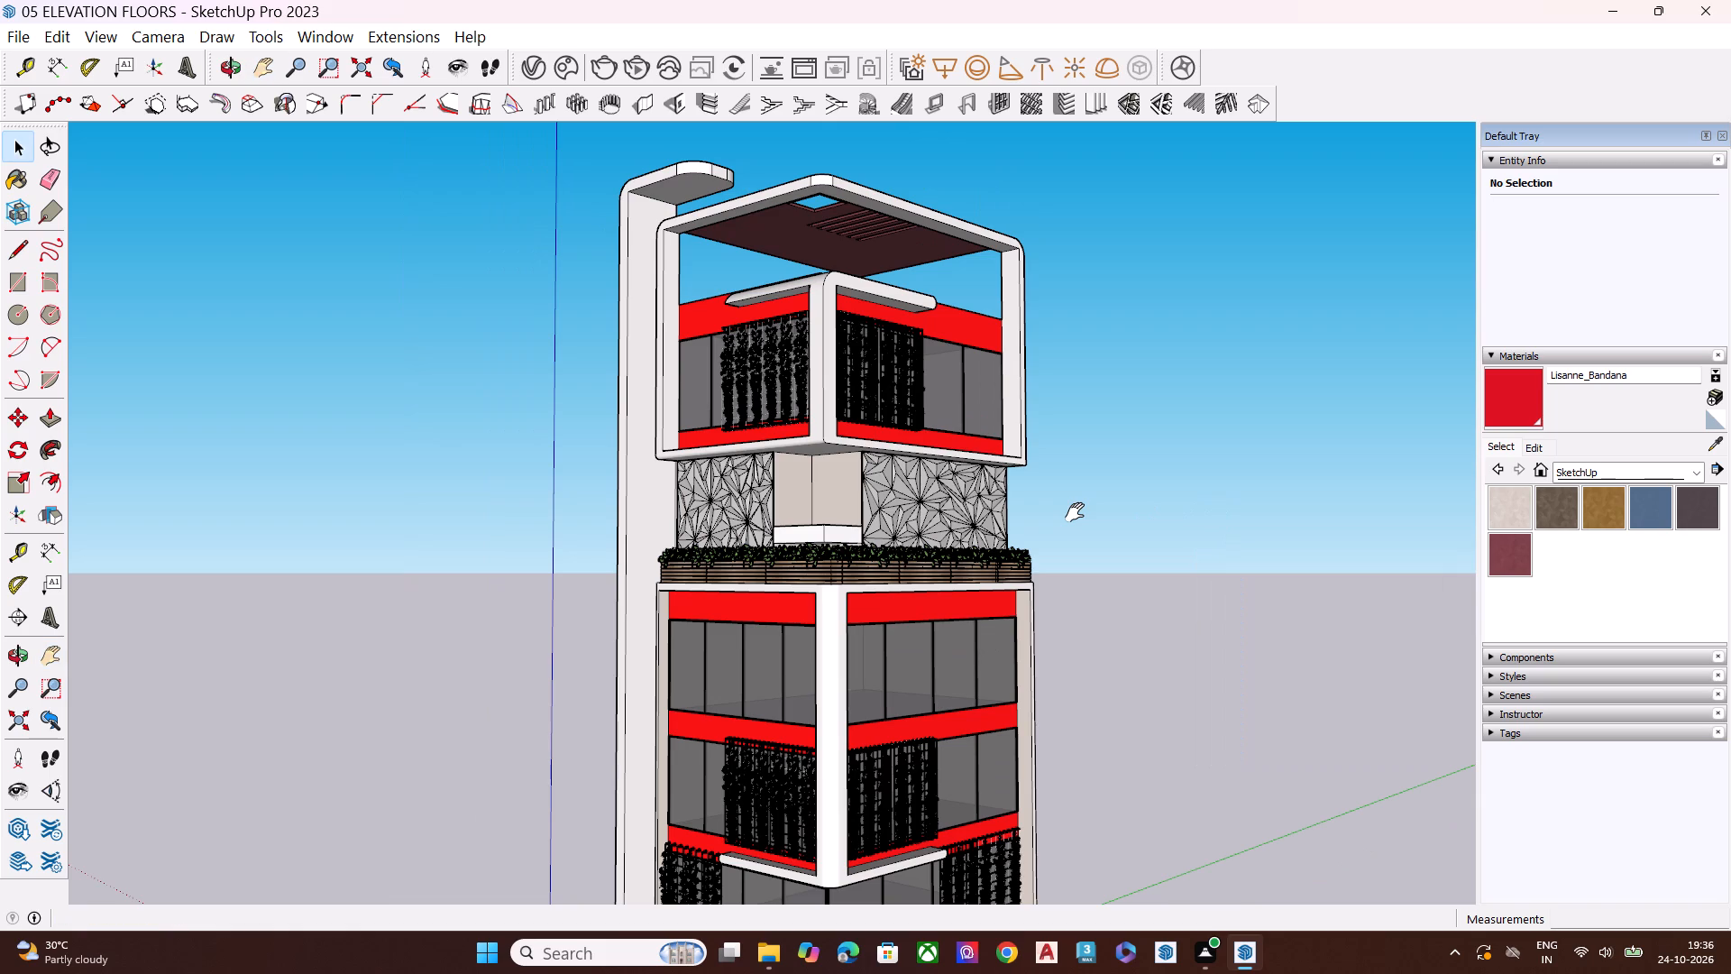
pyautogui.rightClick(943, 448)
pyautogui.click(1126, 357)
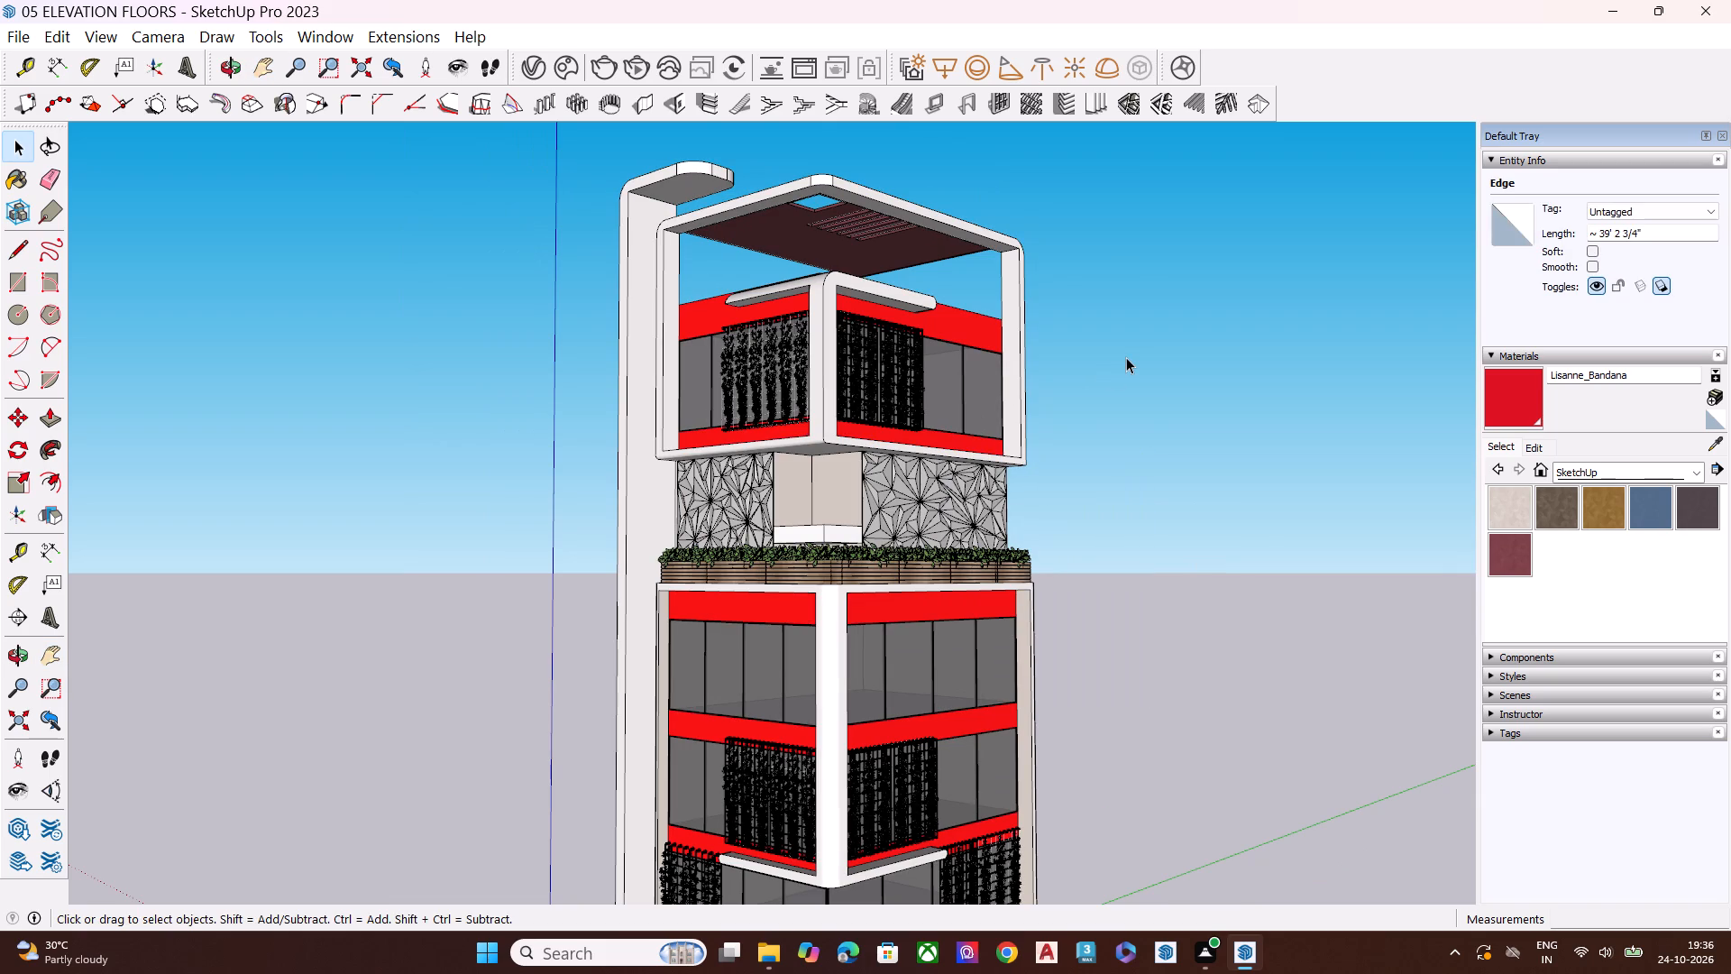
# Examine the whole tower from the front corner, and the roof frame, upper white frame and planter level from a low angle.
pyautogui.scroll(-7, 1052, 407)
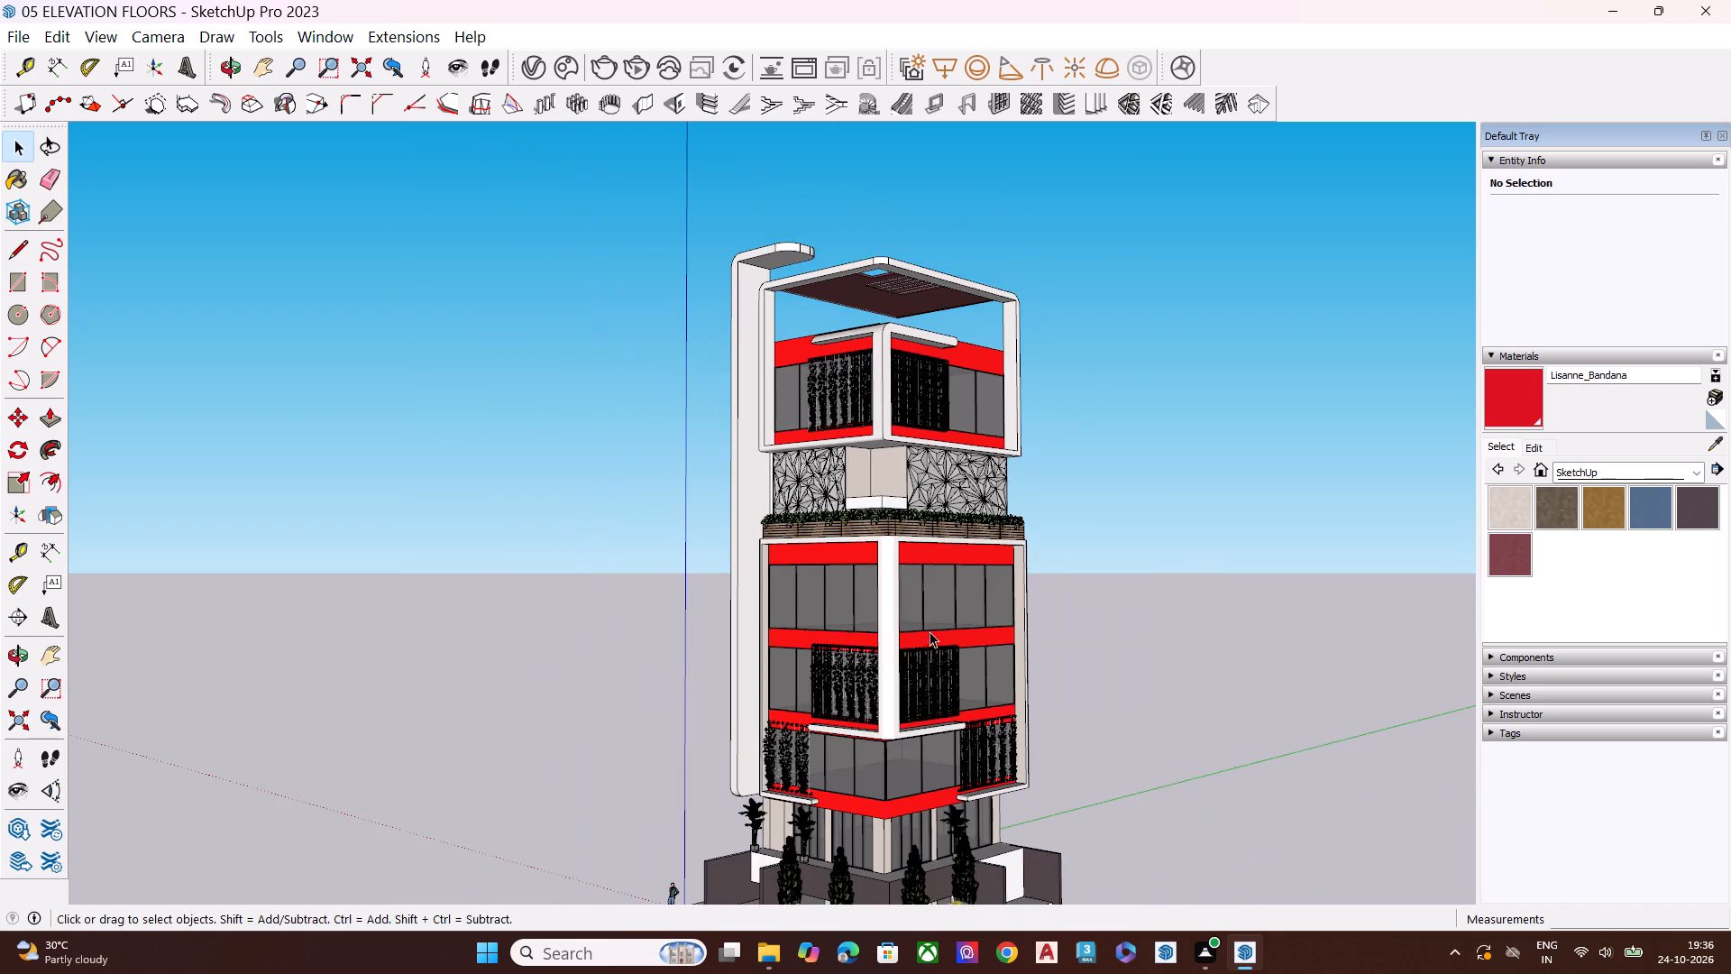
pyautogui.scroll(4, 944, 741)
pyautogui.scroll(1, 867, 524)
pyautogui.scroll(-3, 870, 529)
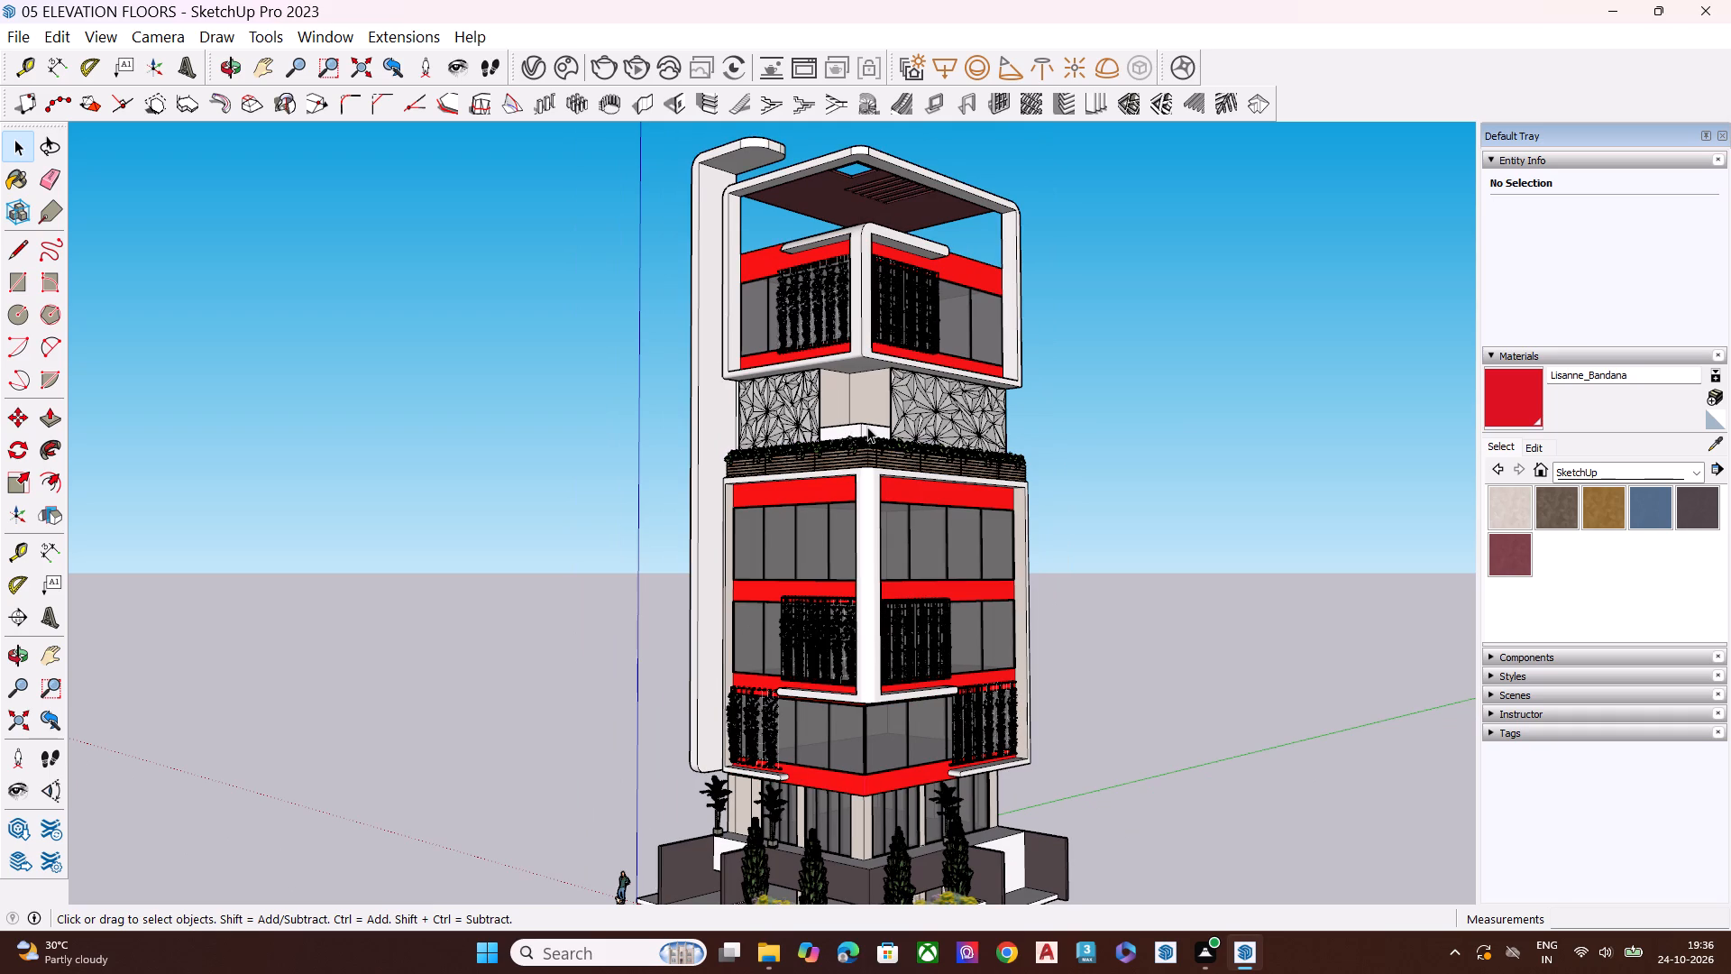
pyautogui.scroll(-1, 867, 427)
pyautogui.moveTo(863, 298); pyautogui.dragTo(862, 212, button='middle')
pyautogui.scroll(3, 843, 171)
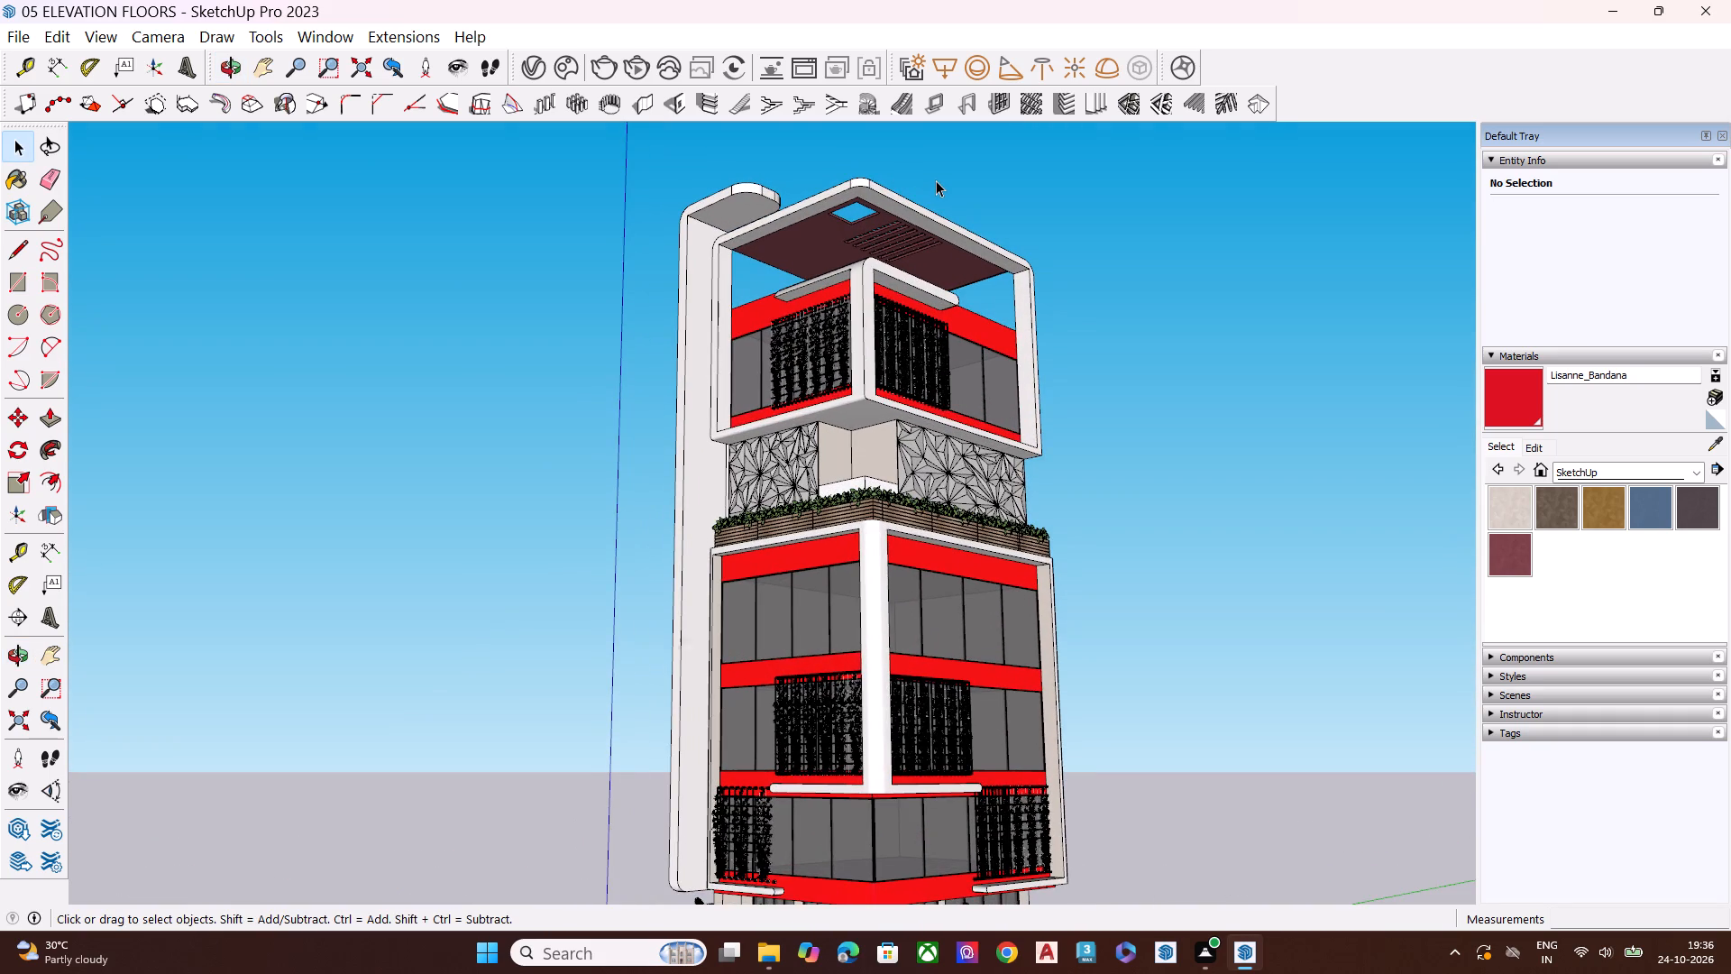
pyautogui.scroll(6, 936, 180)
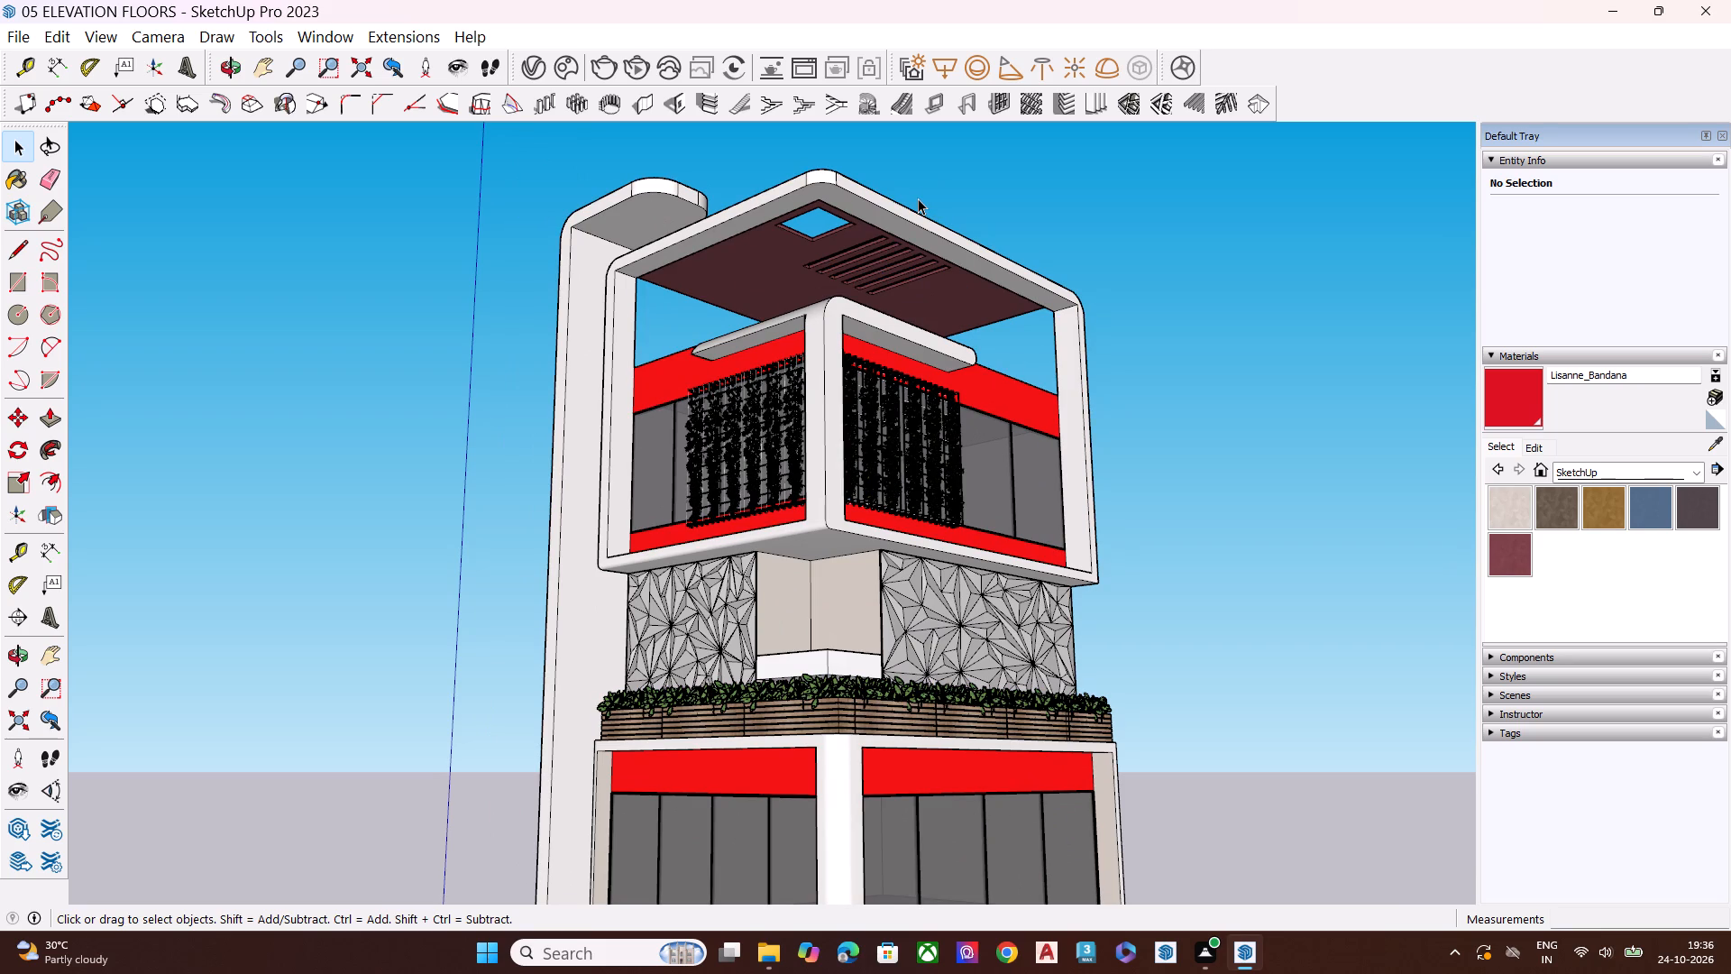
pyautogui.scroll(-1, 838, 503)
pyautogui.scroll(1, 838, 503)
pyautogui.scroll(-2, 838, 506)
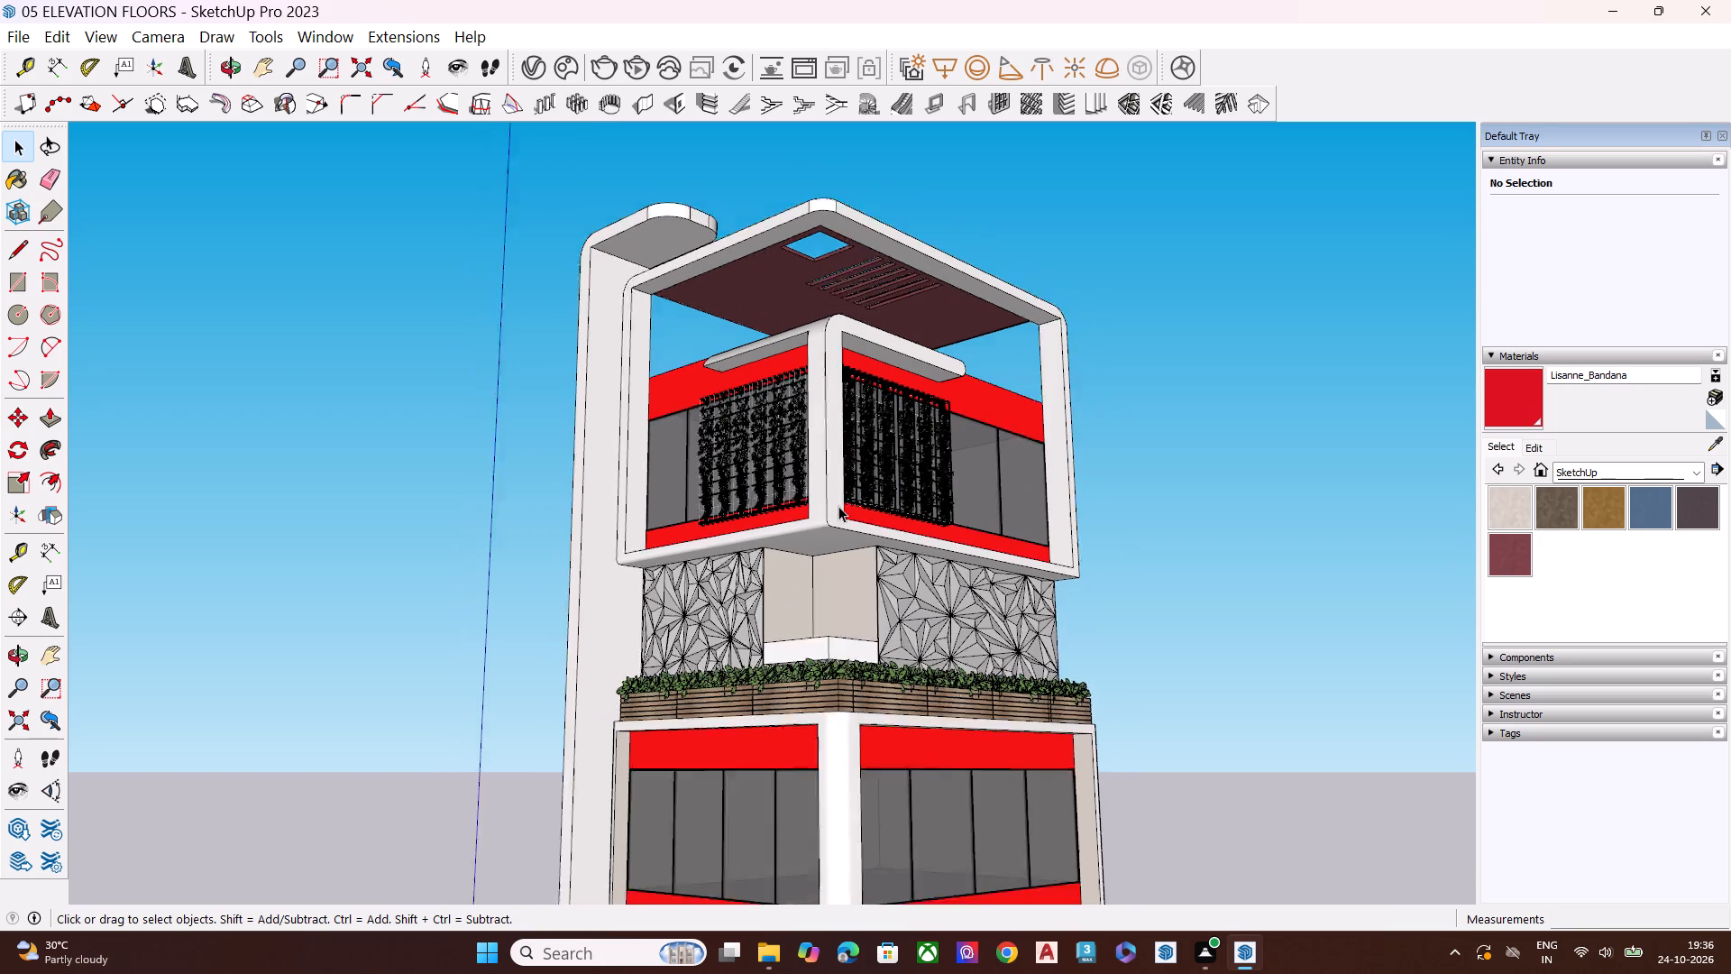
# Examine the whole tower from above, from below and from the front corner to check for missing details.
pyautogui.scroll(-4, 838, 506)
pyautogui.moveTo(917, 508); pyautogui.dragTo(655, 830, button='middle')
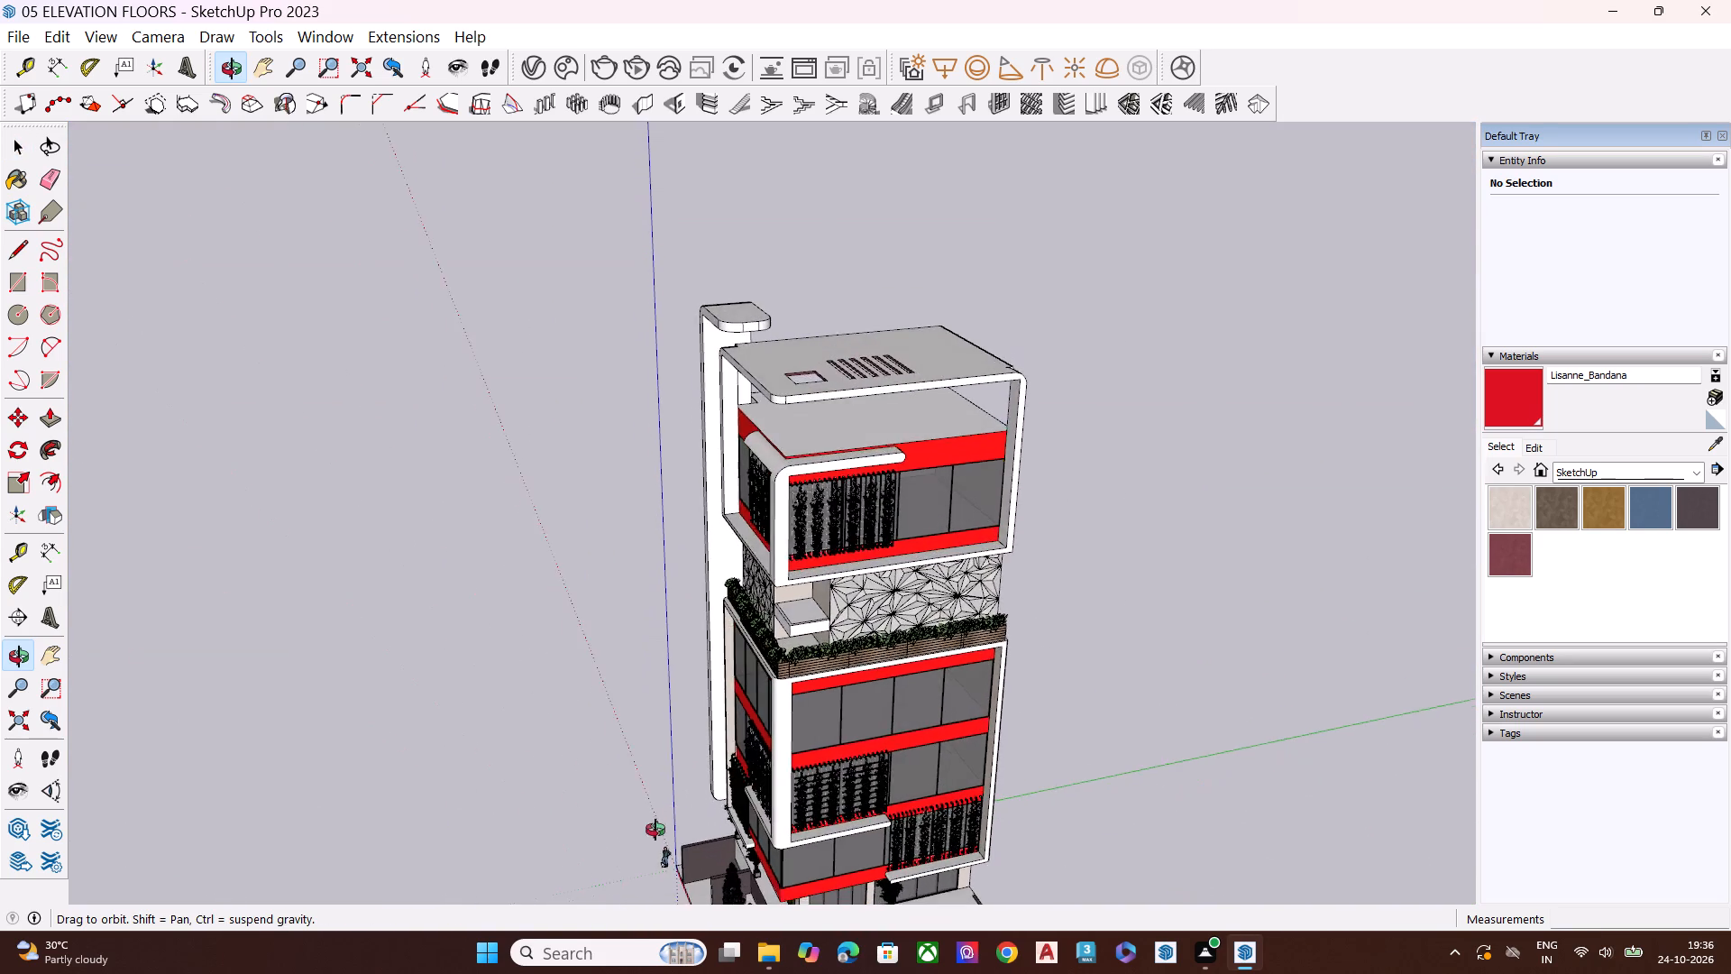
pyautogui.moveTo(655, 830); pyautogui.dragTo(1276, 320, button='middle')
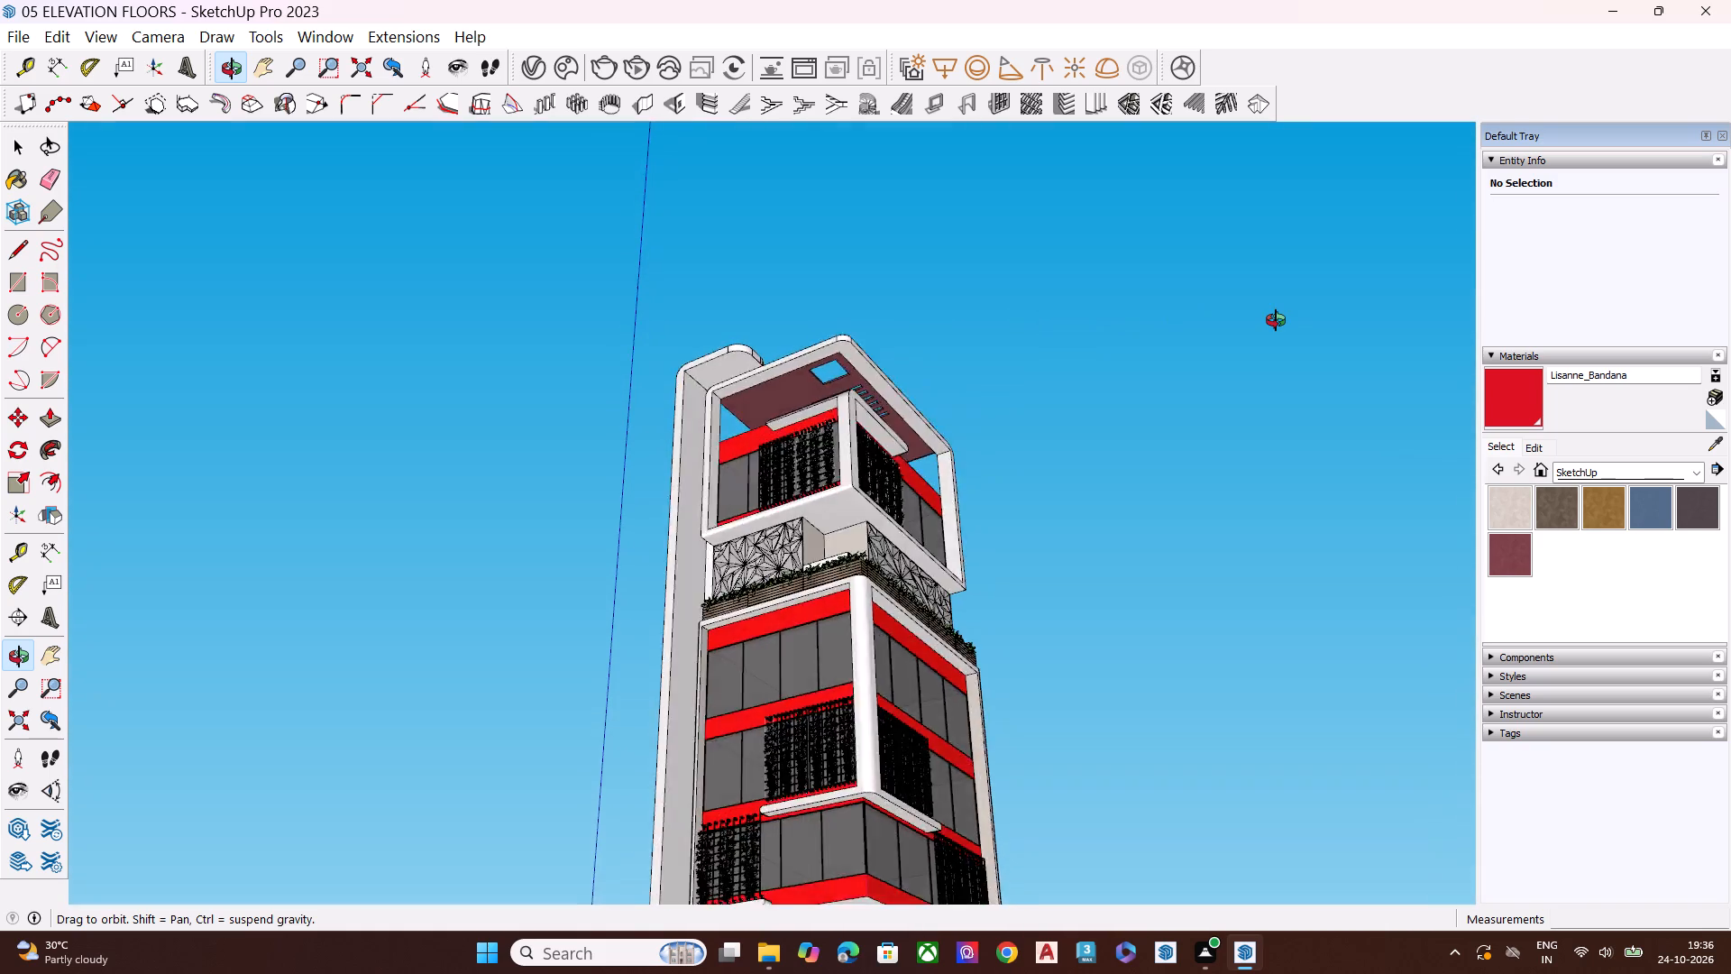
pyautogui.moveTo(1276, 320); pyautogui.dragTo(821, 492, button='middle')
pyautogui.moveTo(792, 522); pyautogui.dragTo(759, 567, button='middle')
pyautogui.scroll(1, 759, 567)
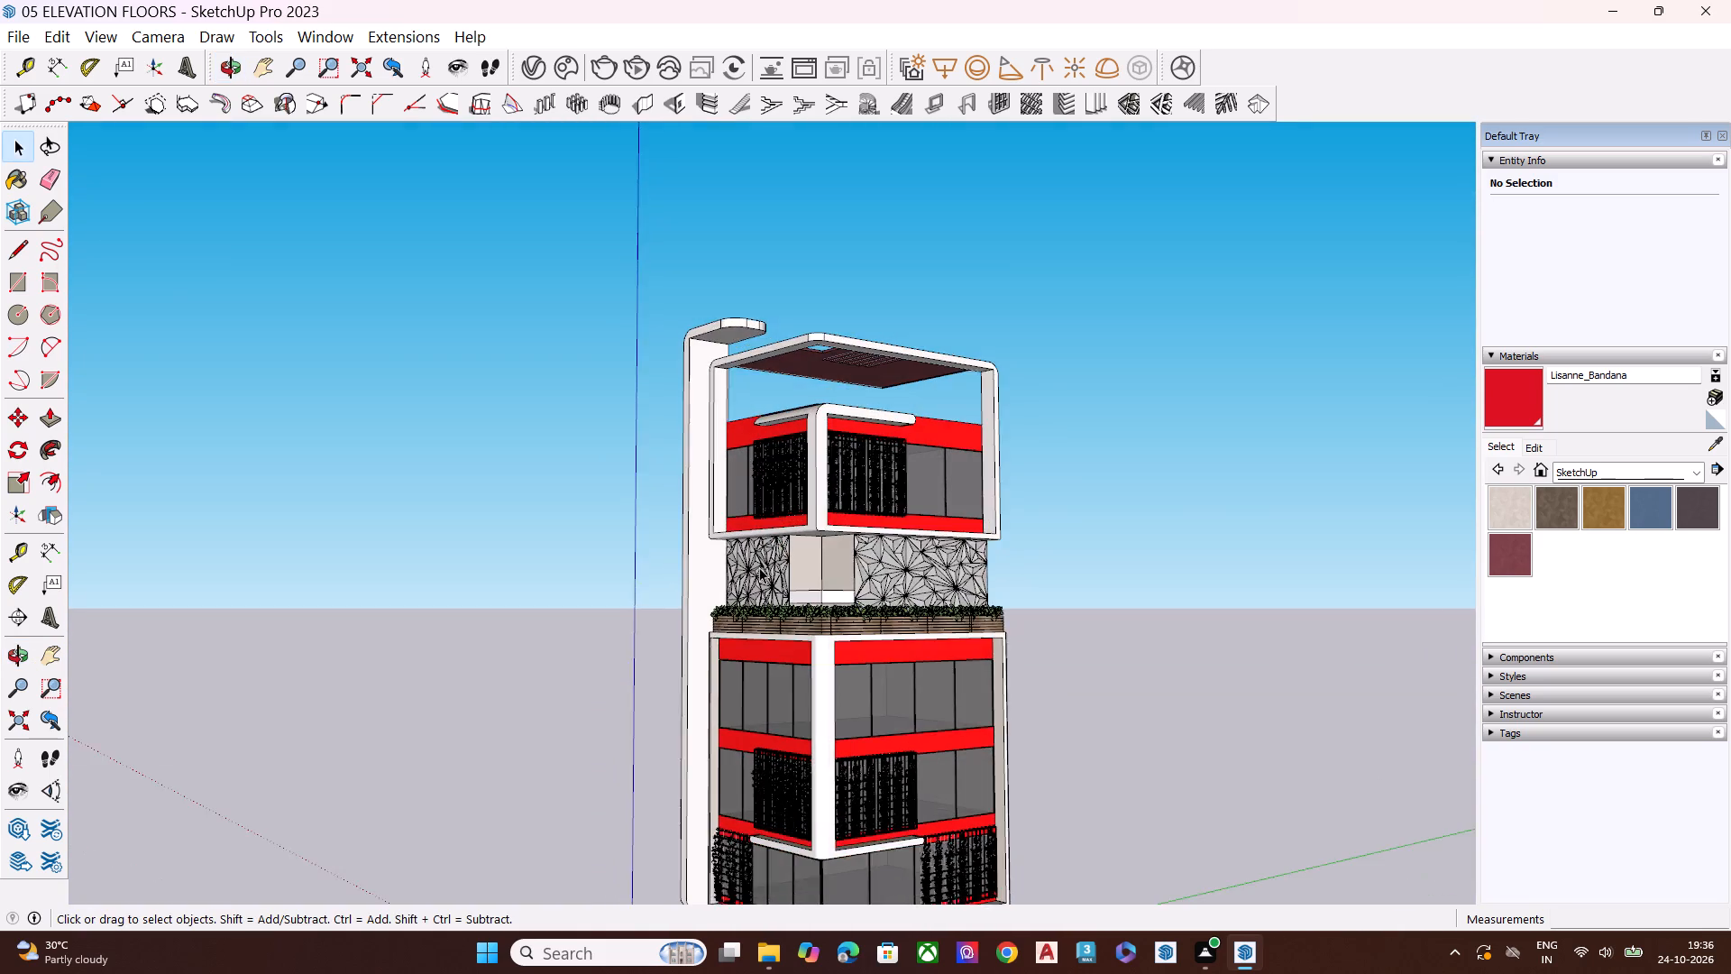
pyautogui.scroll(1, 759, 567)
pyautogui.scroll(-14, 737, 513)
pyautogui.scroll(1, 756, 752)
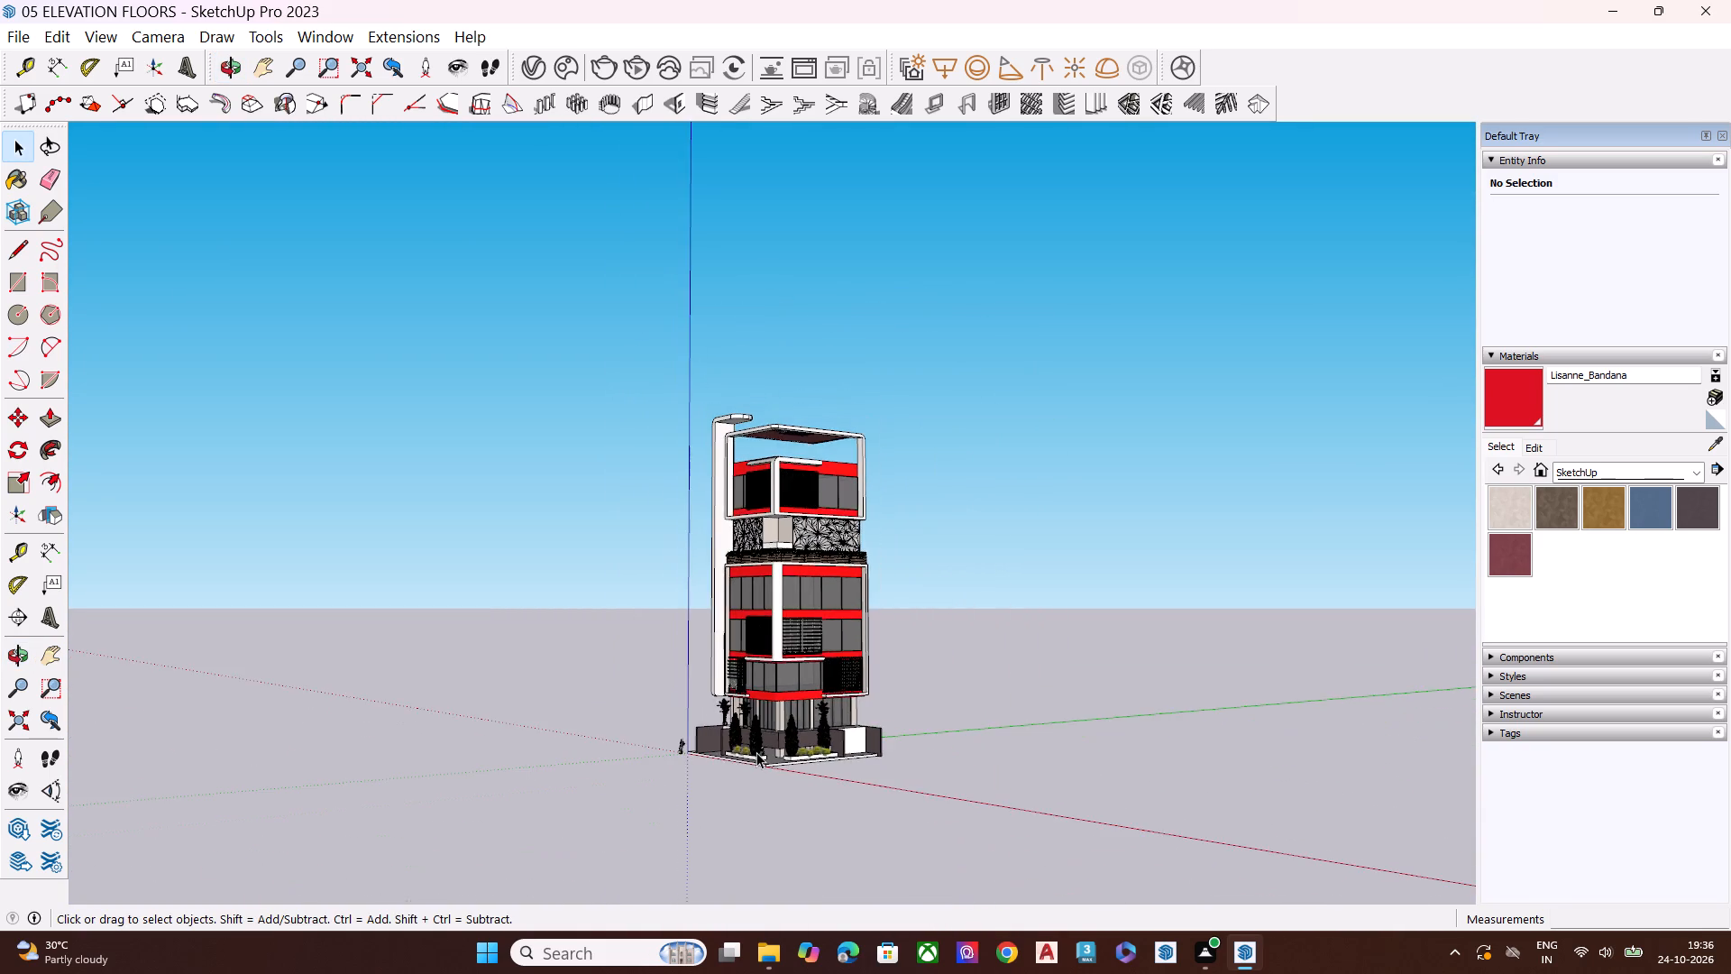
pyautogui.scroll(4, 756, 752)
pyautogui.middleClick(756, 752)
pyautogui.moveTo(757, 602); pyautogui.dragTo(778, 541, button='middle')
pyautogui.scroll(1, 792, 457)
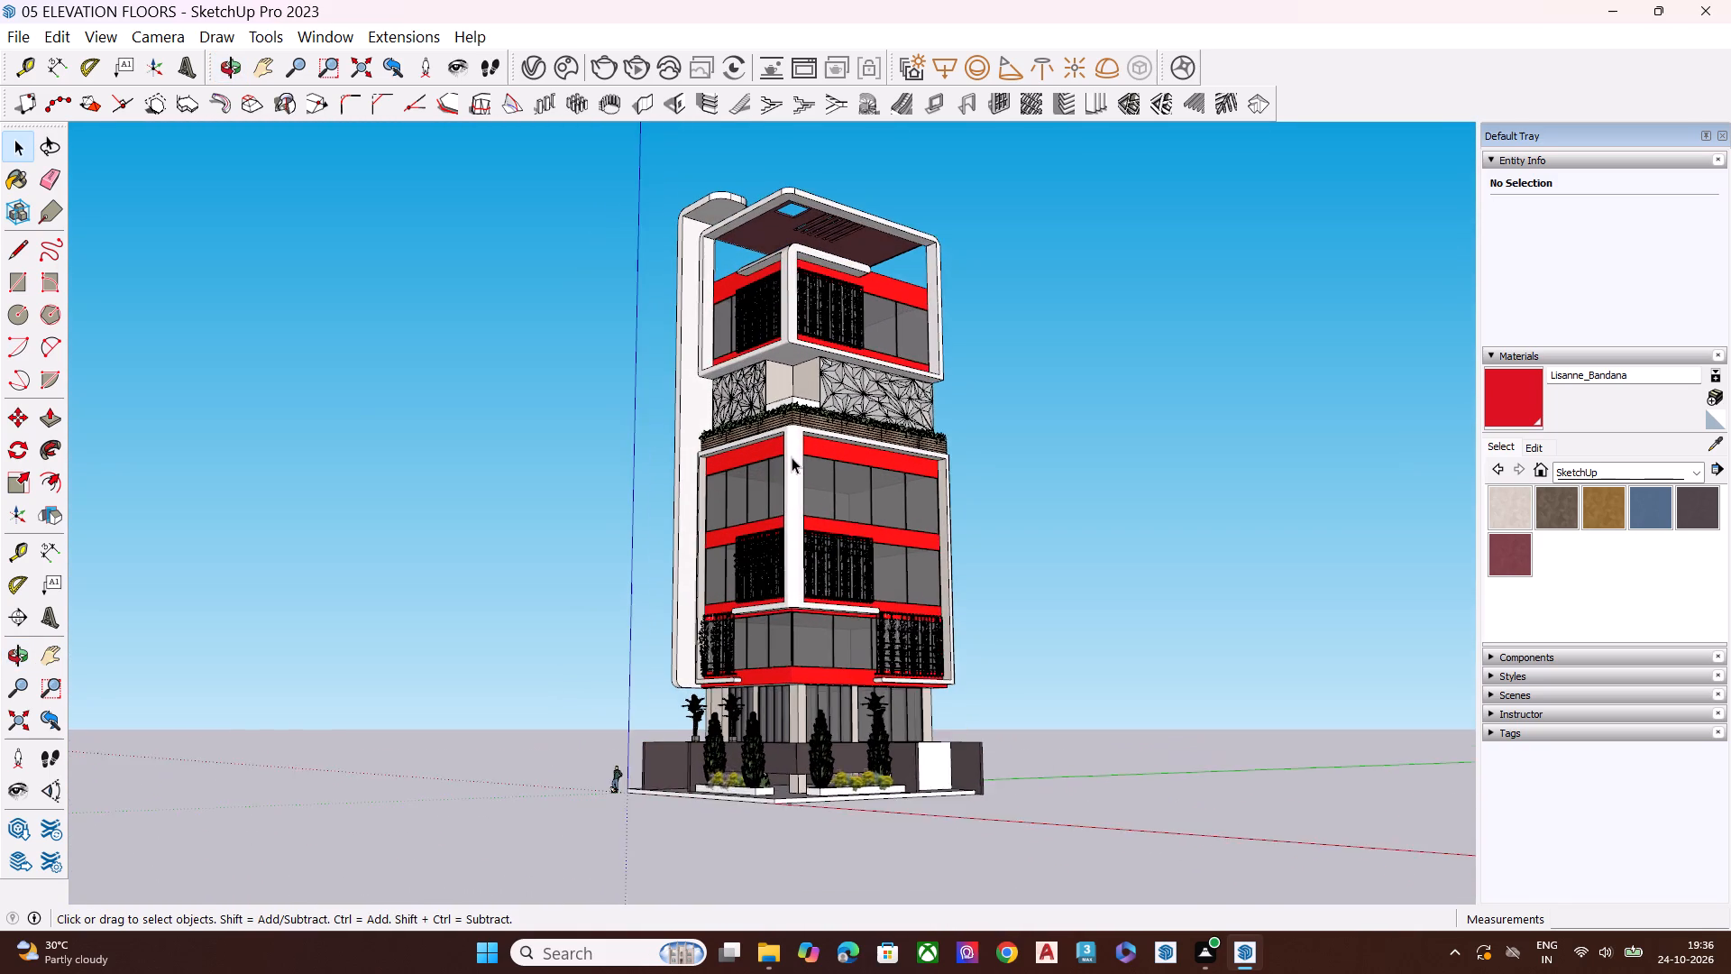
pyautogui.scroll(1, 792, 457)
pyautogui.scroll(2, 827, 143)
pyautogui.scroll(-3, 815, 161)
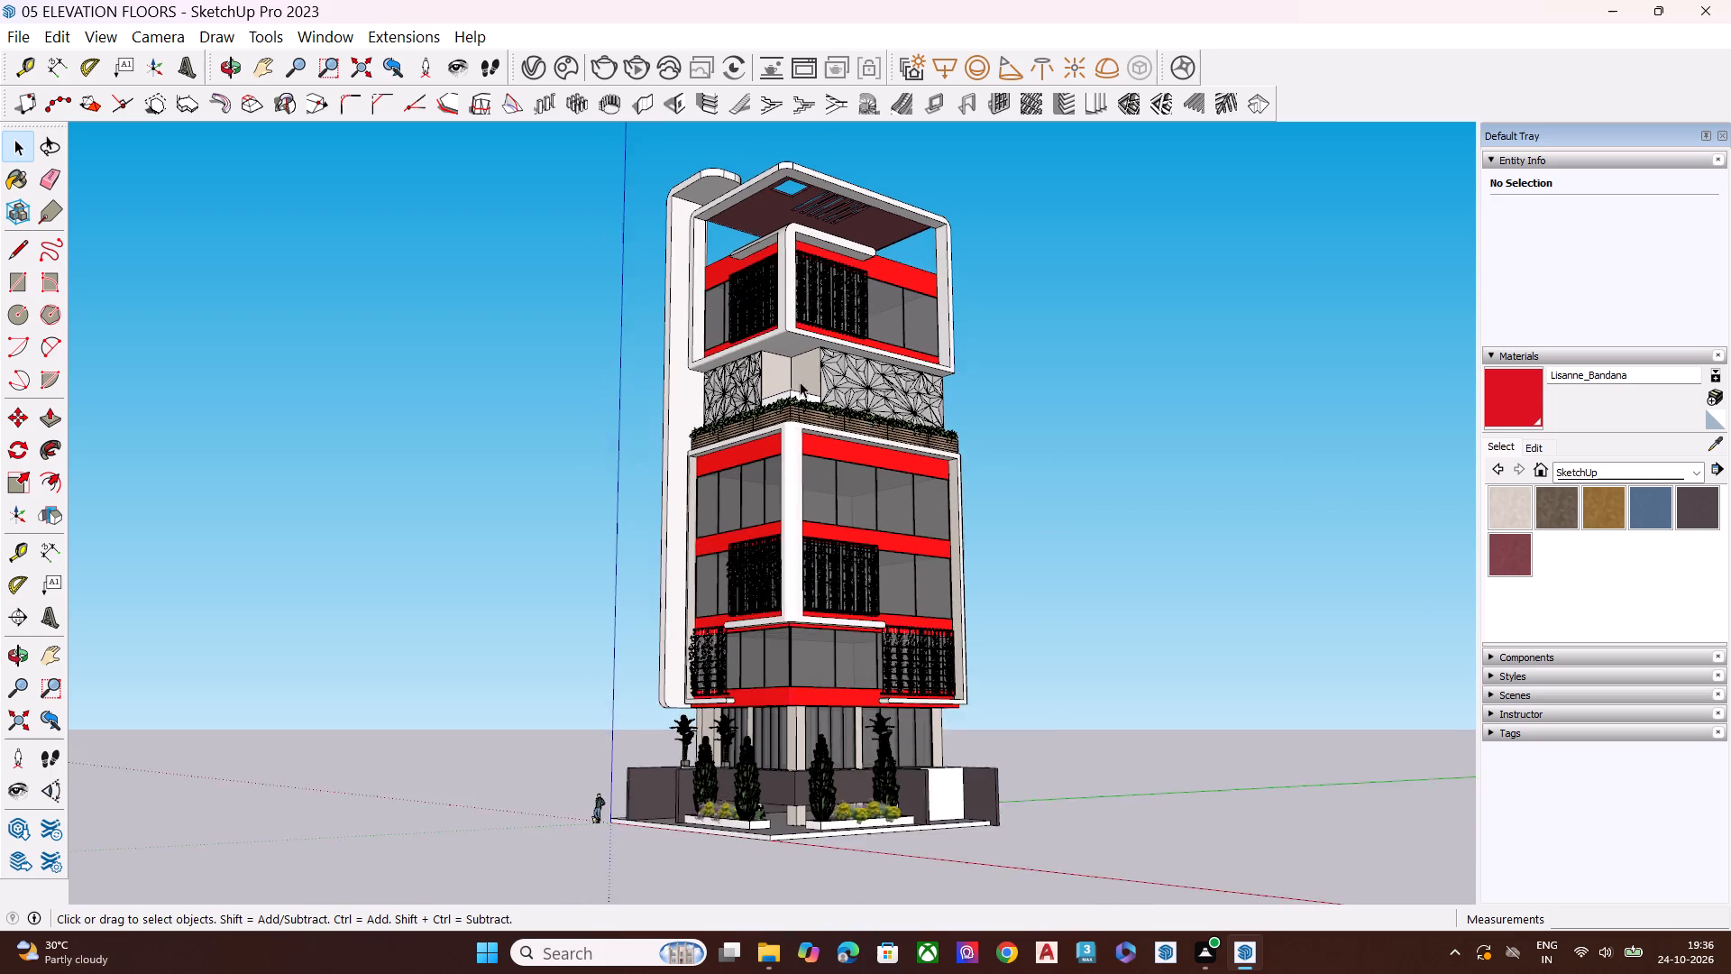
pyautogui.scroll(1, 830, 192)
pyautogui.scroll(-1, 830, 167)
pyautogui.scroll(1, 830, 167)
pyautogui.scroll(1, 843, 251)
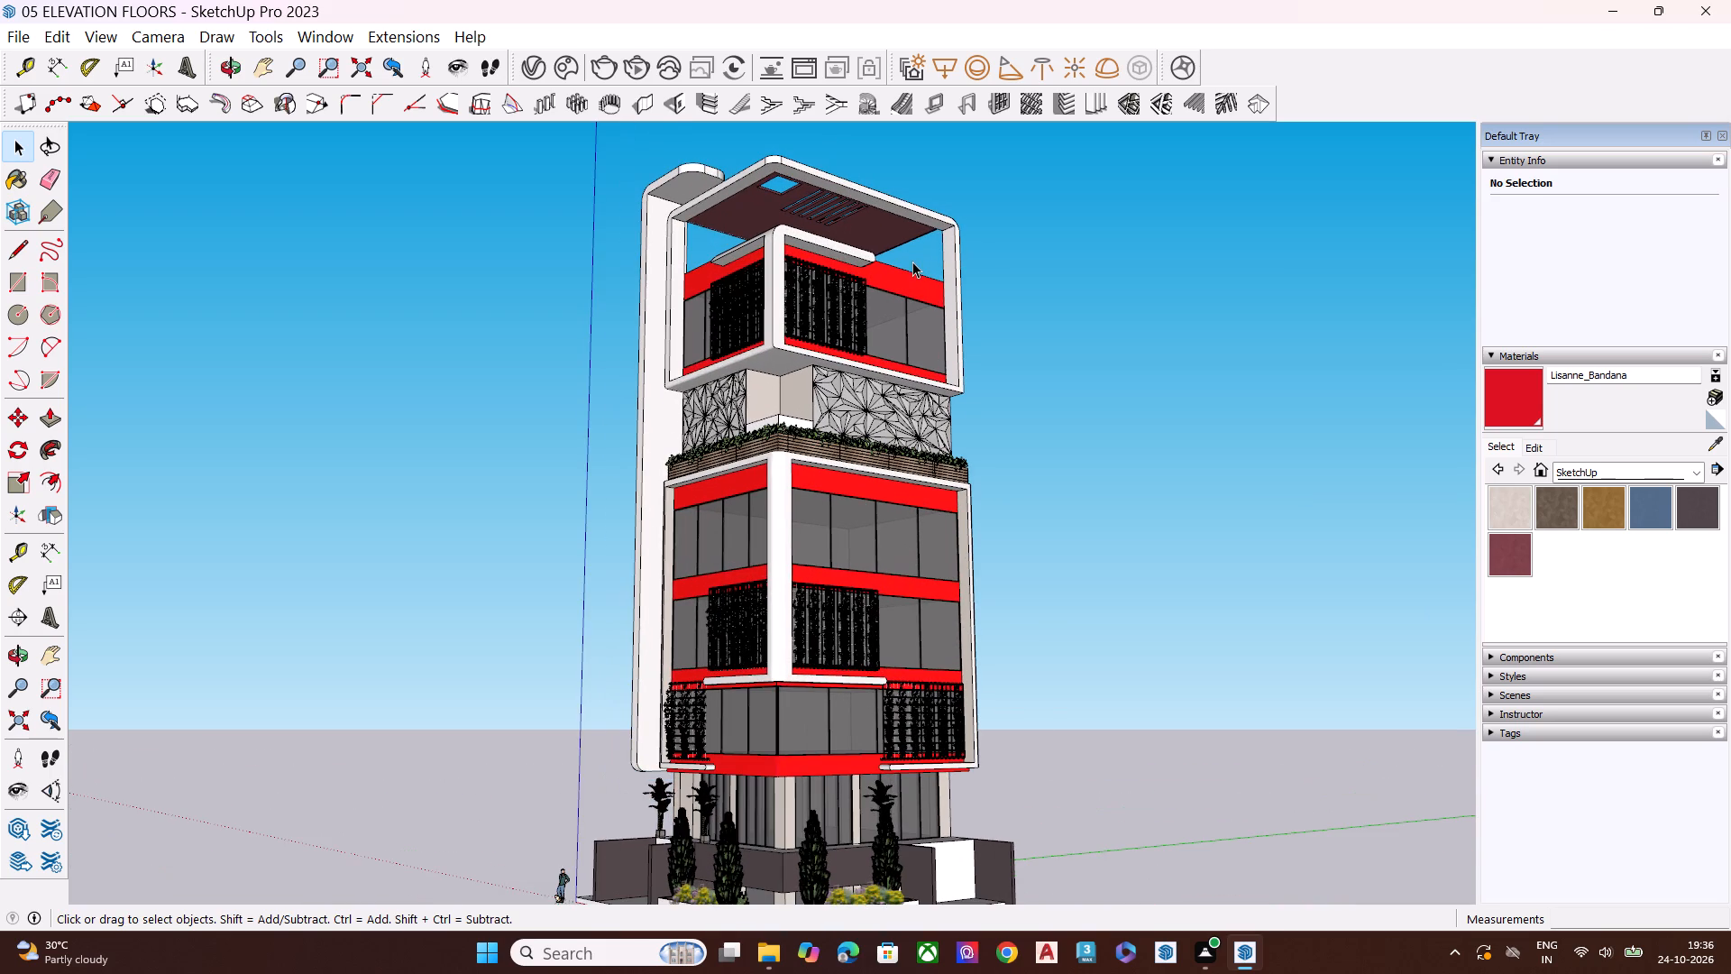
pyautogui.scroll(1, 852, 359)
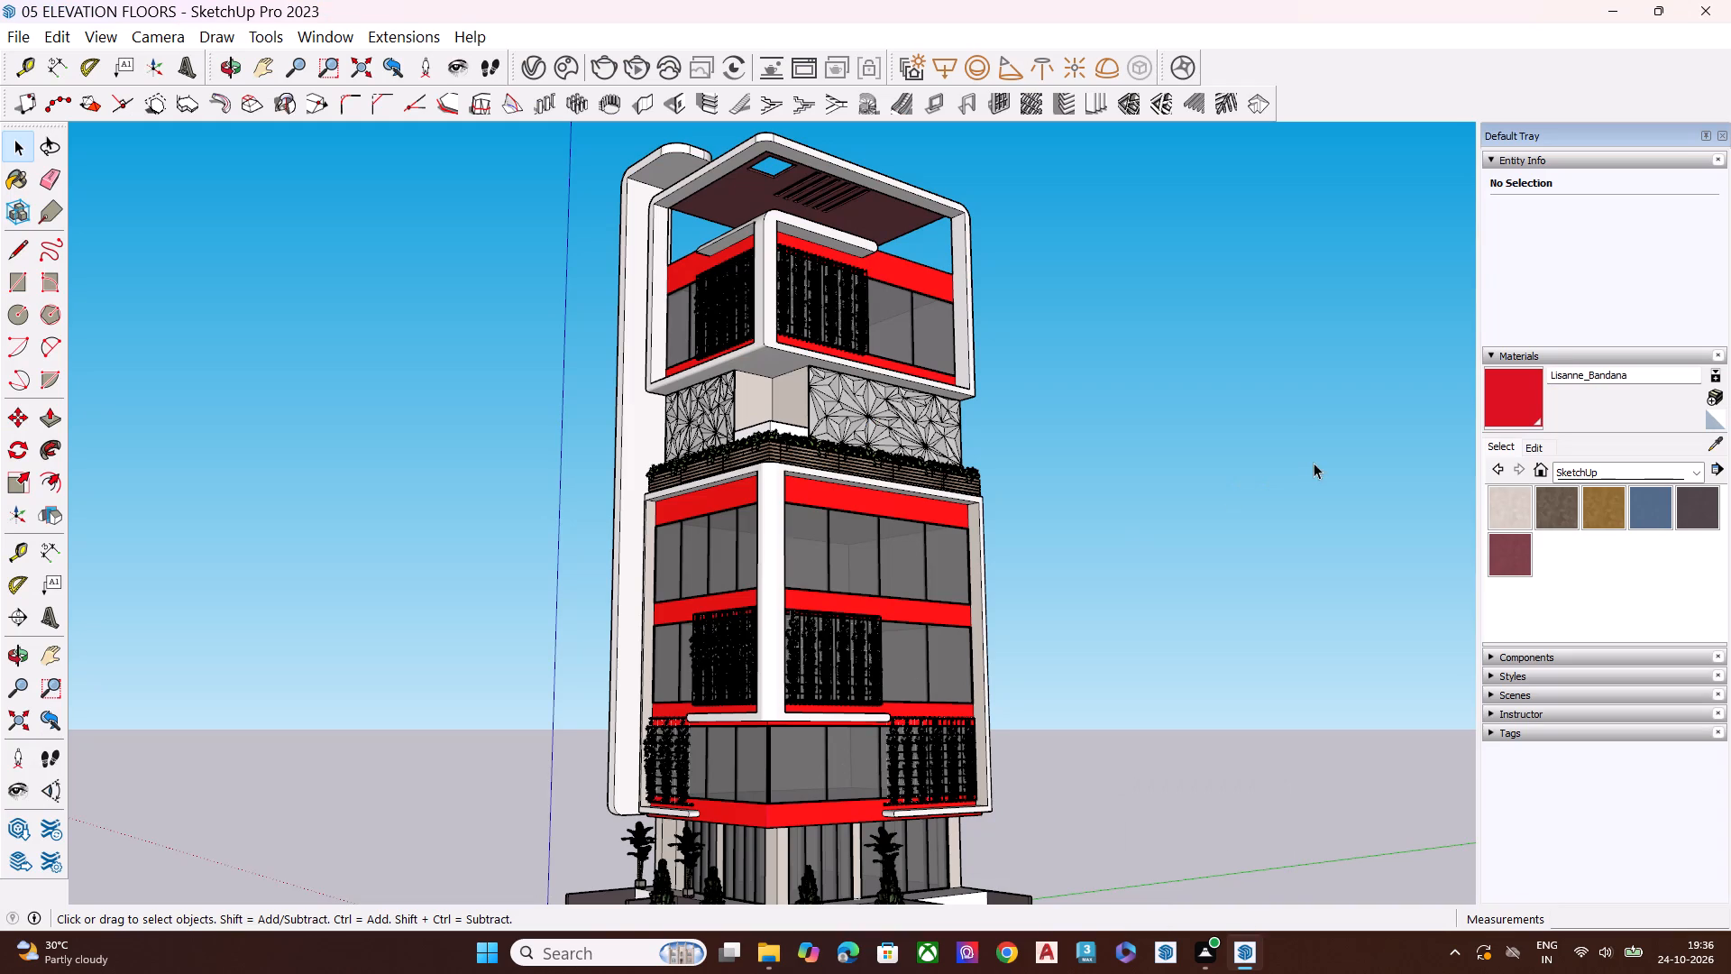
pyautogui.scroll(-1, 1130, 494)
pyautogui.scroll(1, 1130, 494)
pyautogui.scroll(-2, 1130, 494)
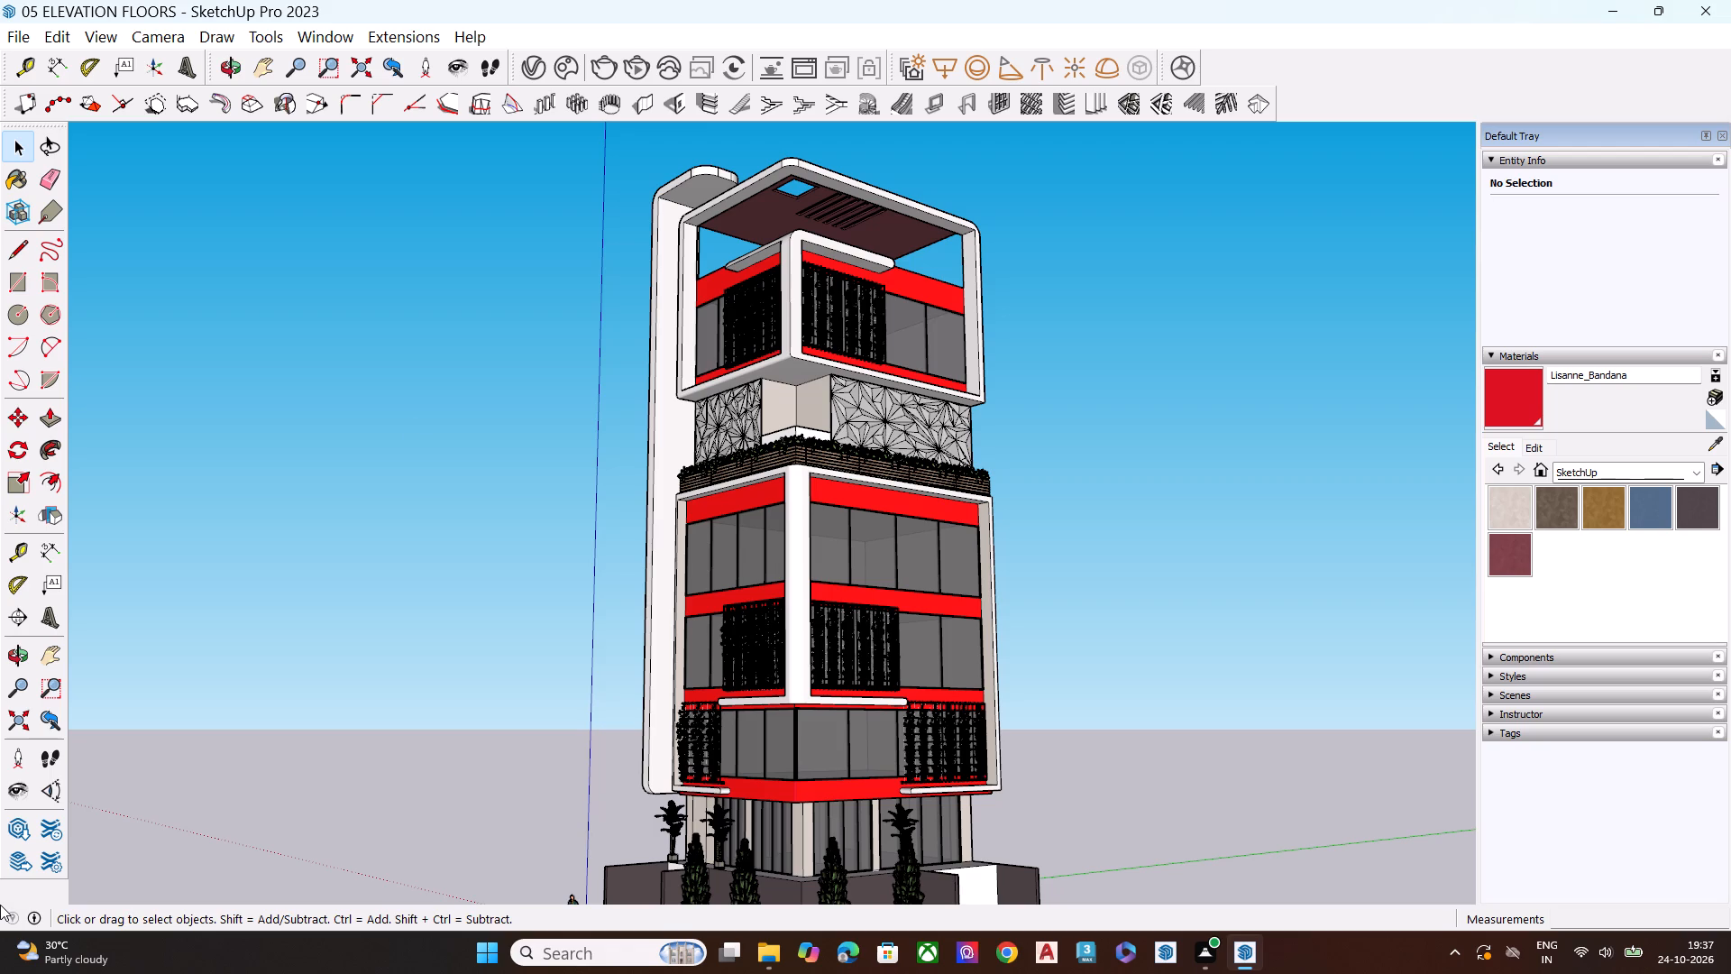
# Examine the tower's overall massing again, and the lower white frame's glazing, red bands and creeper screens.
pyautogui.scroll(-4, 728, 345)
pyautogui.scroll(1, 894, 379)
pyautogui.scroll(-4, 897, 383)
pyautogui.moveTo(884, 560); pyautogui.dragTo(890, 682, button='middle')
pyautogui.scroll(-1, 888, 578)
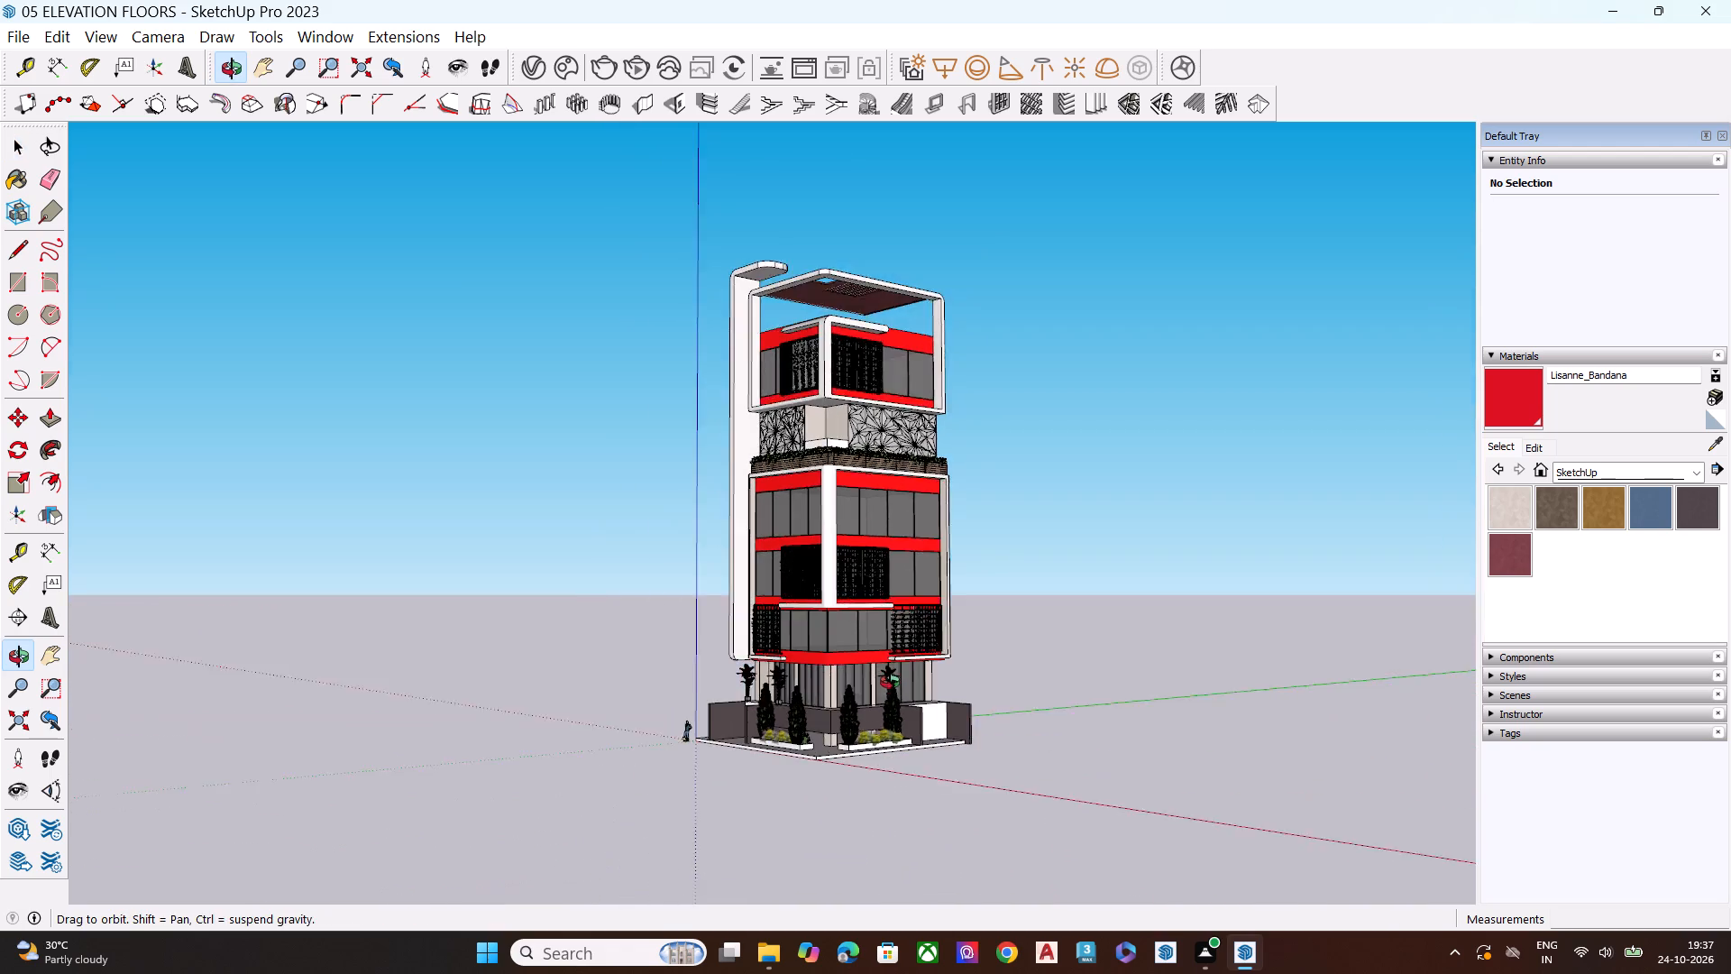
pyautogui.moveTo(890, 682); pyautogui.dragTo(886, 692, button='middle')
pyautogui.scroll(2, 875, 690)
pyautogui.press('space')
pyautogui.scroll(-1, 835, 629)
pyautogui.scroll(1, 835, 629)
pyautogui.scroll(-1, 835, 629)
pyautogui.scroll(10, 835, 629)
pyautogui.scroll(-1, 854, 609)
pyautogui.scroll(6, 855, 608)
pyautogui.scroll(-2, 898, 600)
pyautogui.scroll(1, 902, 597)
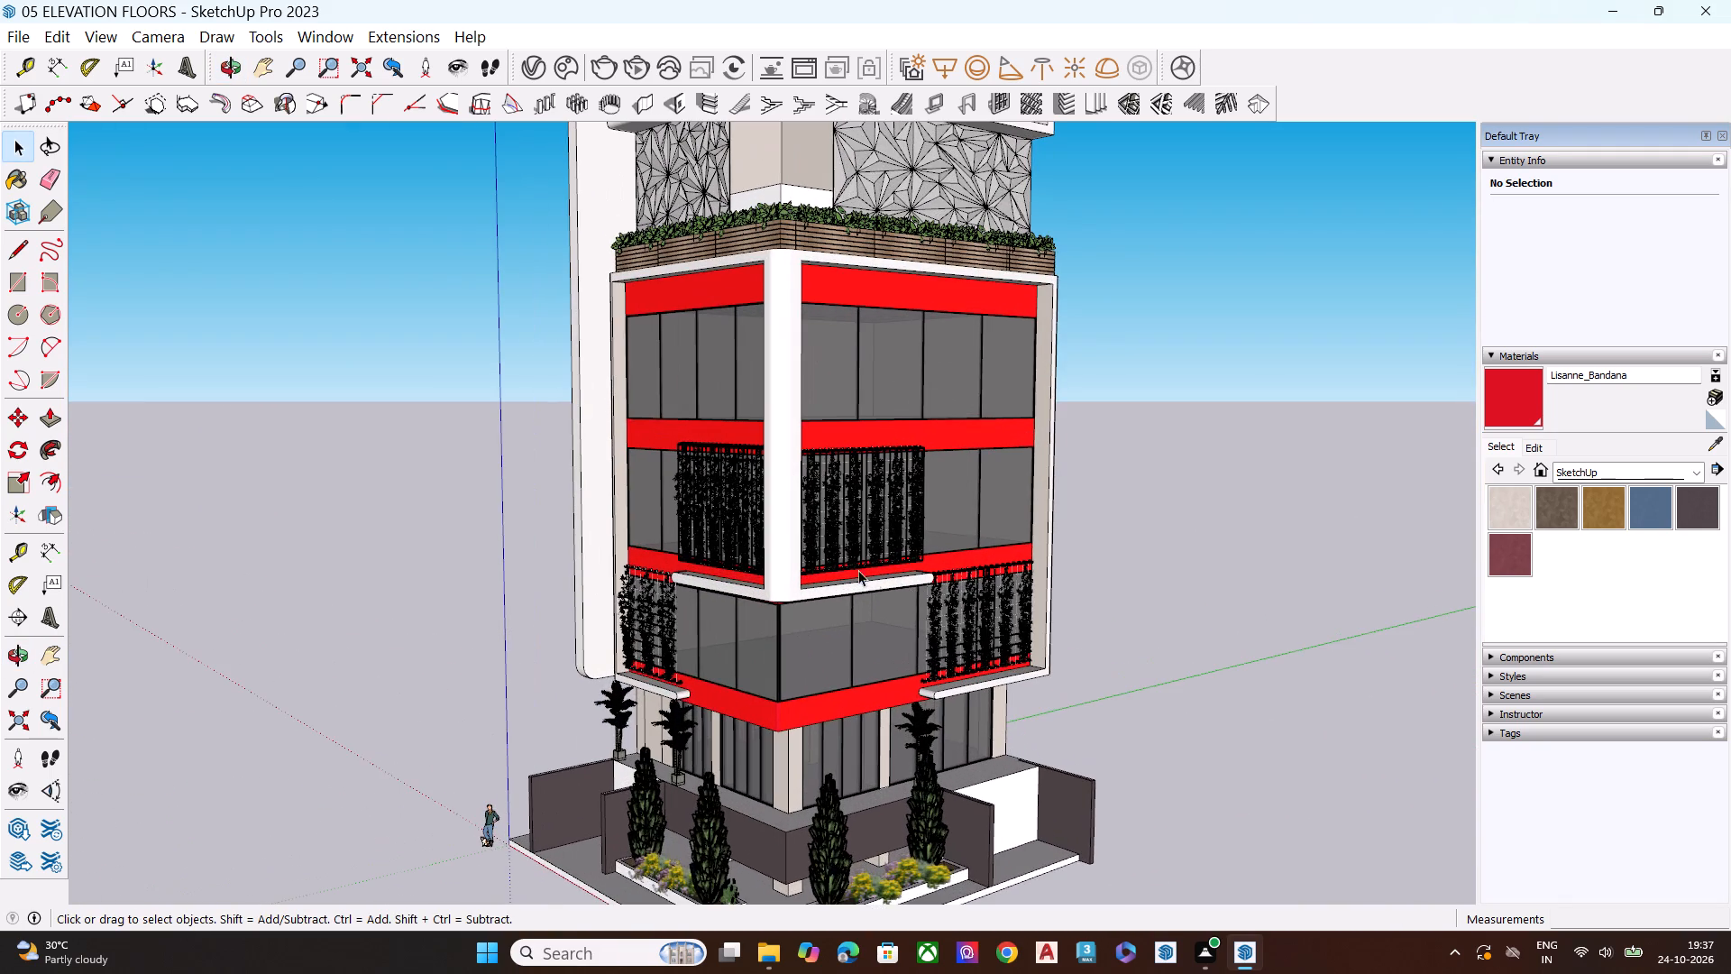
pyautogui.scroll(5, 601, 263)
pyautogui.scroll(-1, 600, 263)
pyautogui.scroll(16, 600, 263)
# Examine the upper outer corner of the lower white frame, where the red band meets the window frame below it.
pyautogui.moveTo(648, 304); pyautogui.dragTo(743, 332, button='middle')
pyautogui.scroll(1, 736, 328)
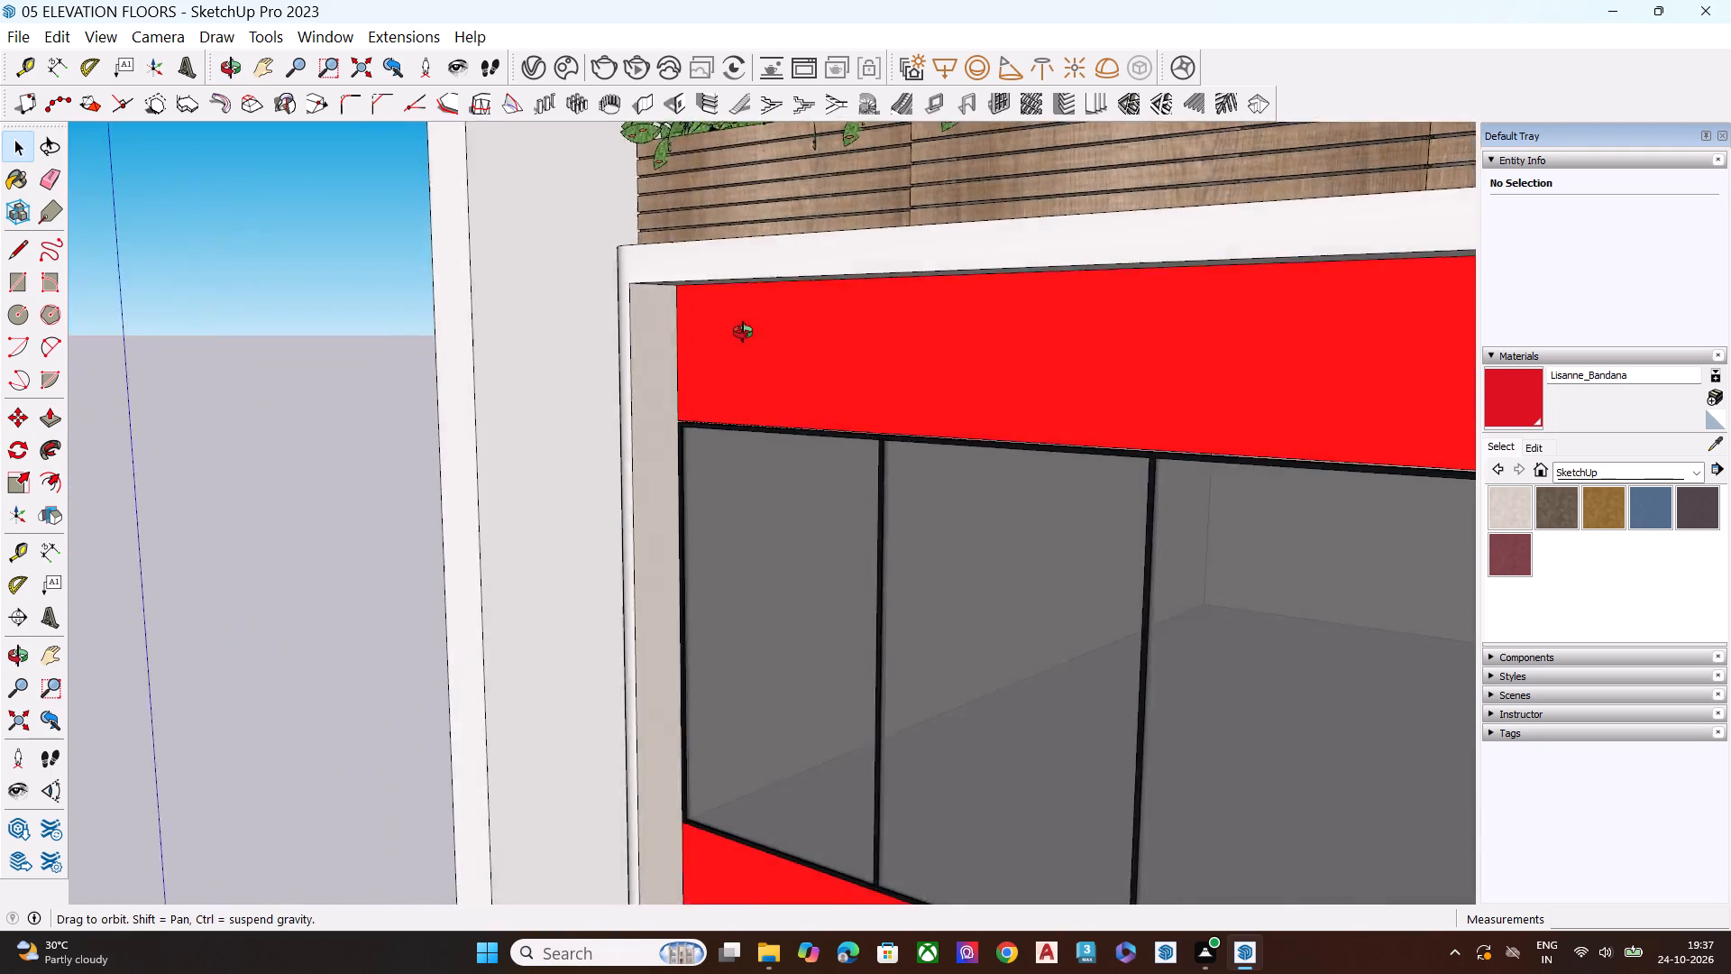
pyautogui.moveTo(743, 332); pyautogui.dragTo(1003, 372, button='middle')
pyautogui.scroll(1, 720, 306)
pyautogui.scroll(-1, 719, 306)
pyautogui.scroll(7, 719, 305)
pyautogui.moveTo(646, 283); pyautogui.dragTo(579, 121, button='middle')
pyautogui.scroll(2, 734, 283)
pyautogui.scroll(-1, 732, 289)
pyautogui.scroll(5, 730, 291)
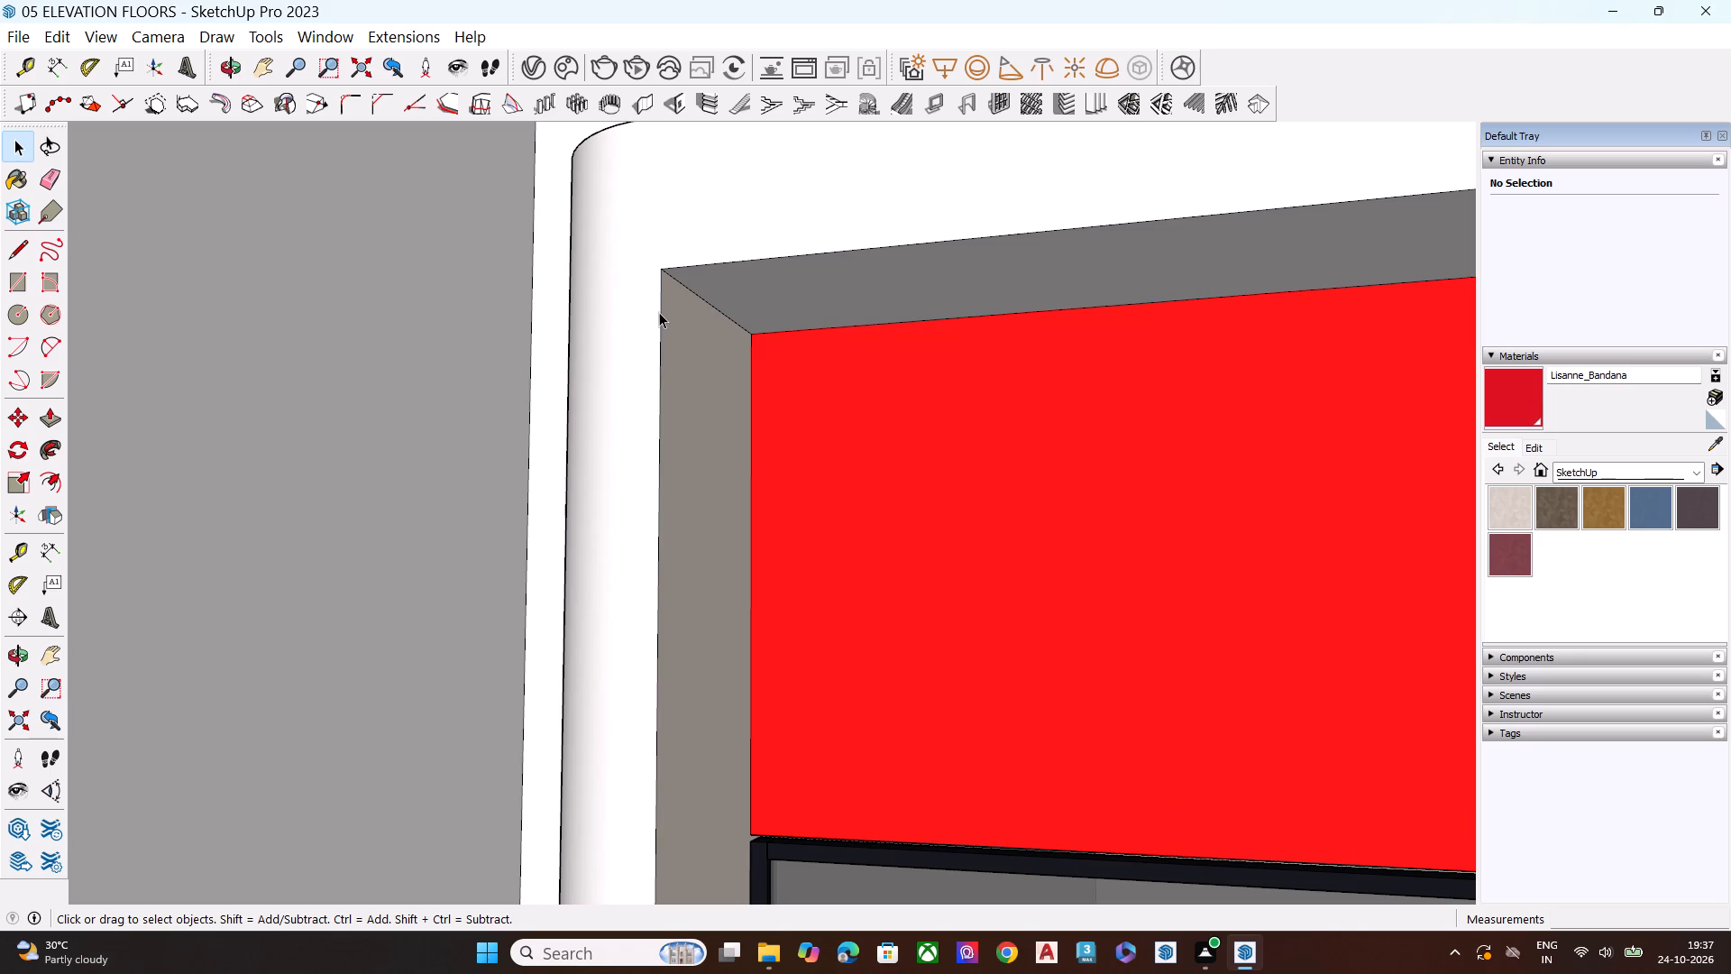
pyautogui.scroll(-8, 563, 312)
pyautogui.scroll(-10, 629, 356)
pyautogui.scroll(2, 672, 422)
pyautogui.scroll(-1, 672, 425)
pyautogui.scroll(3, 672, 427)
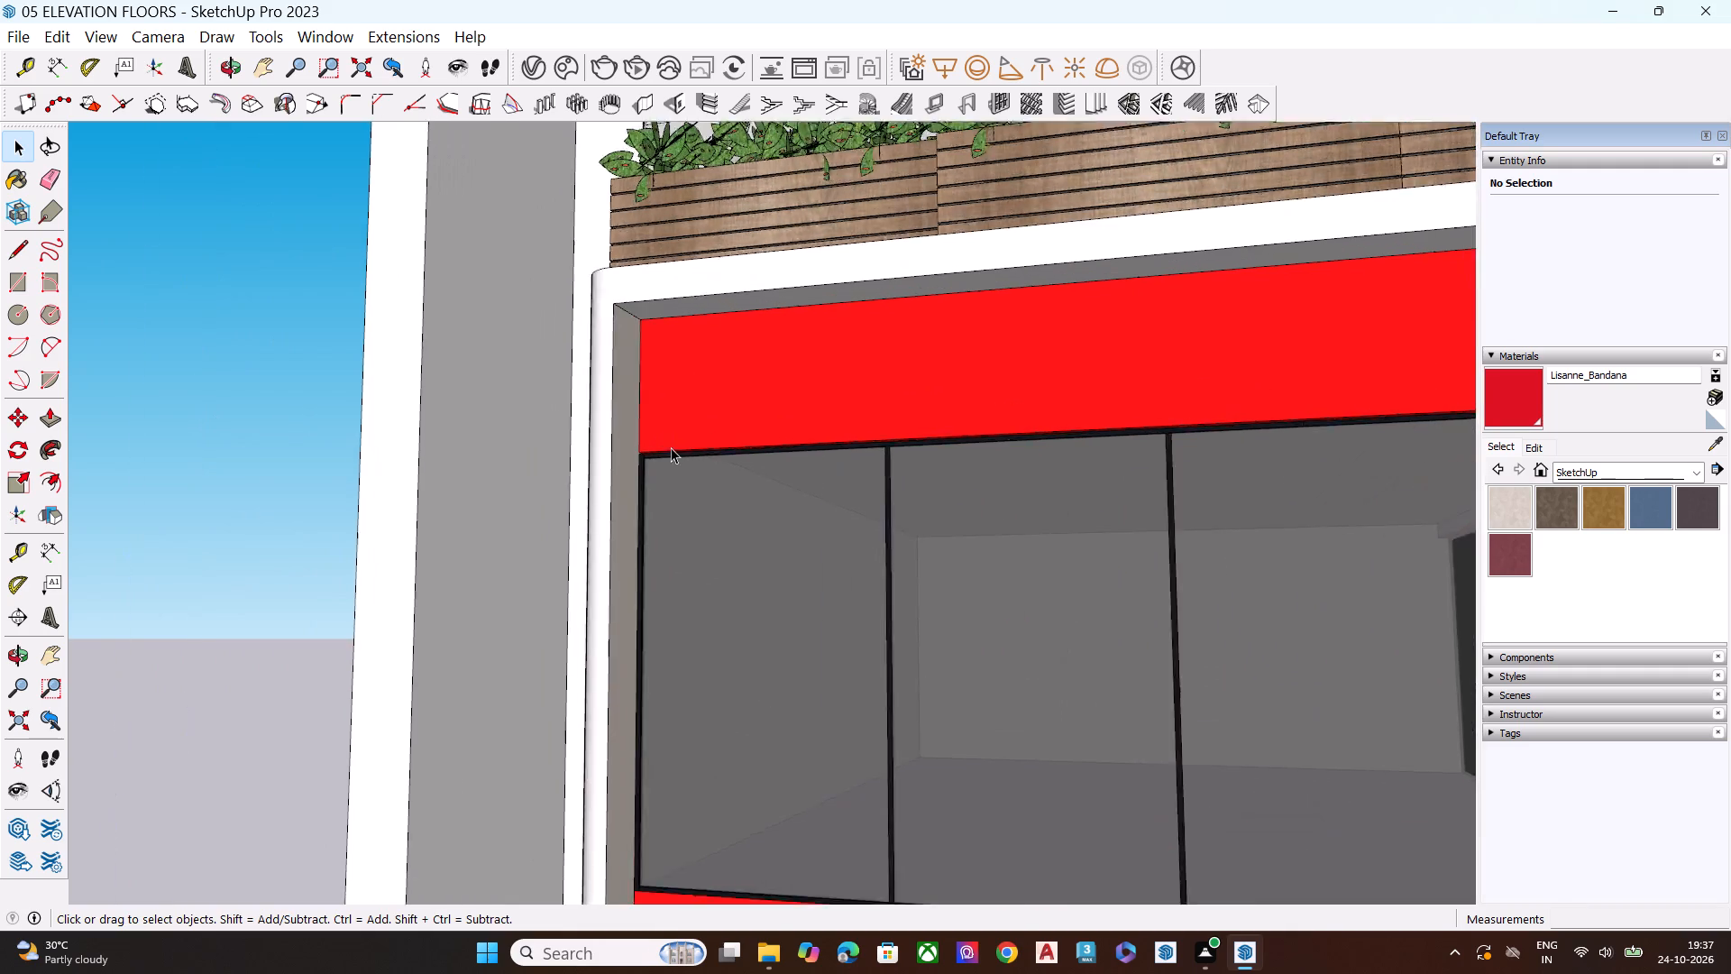
pyautogui.scroll(8, 671, 447)
pyautogui.scroll(-1, 646, 472)
pyautogui.scroll(1, 646, 471)
pyautogui.scroll(-1, 646, 471)
pyautogui.scroll(9, 646, 471)
pyautogui.moveTo(646, 468); pyautogui.dragTo(677, 587, button='middle')
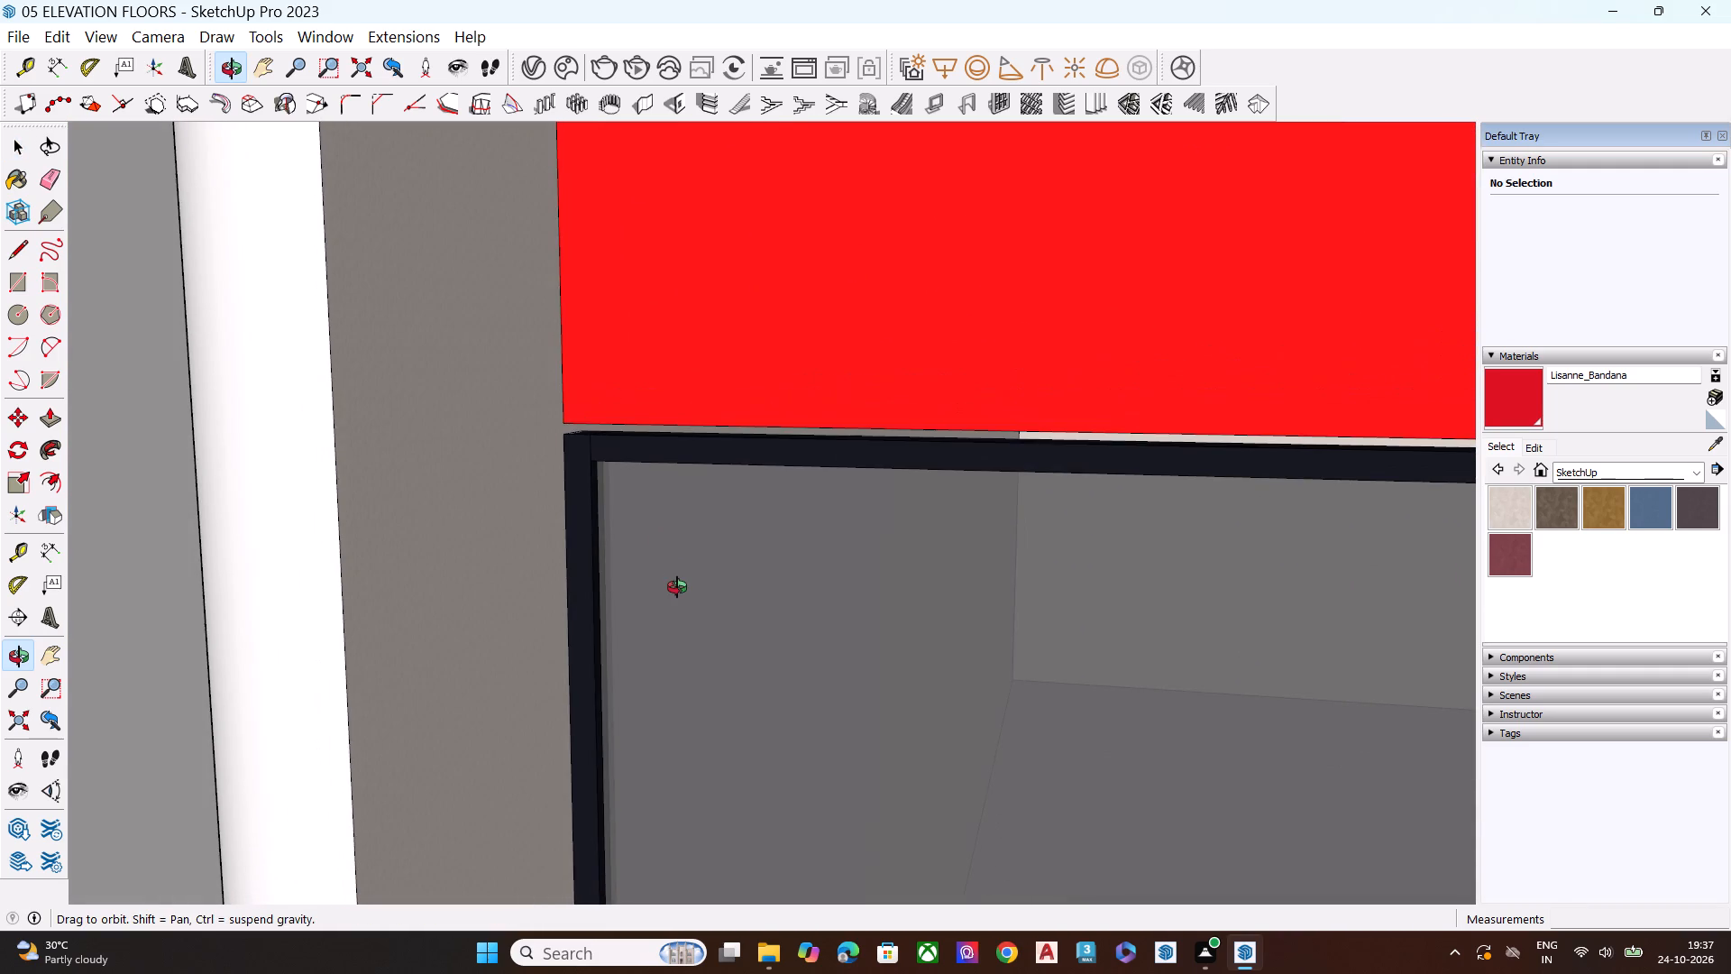
pyautogui.moveTo(677, 587); pyautogui.dragTo(677, 586, button='middle')
pyautogui.scroll(6, 678, 547)
# Scale the Glass+Window component on the lower white frame's top floor upward until its top edge meets the red band.
pyautogui.click(591, 398)
pyautogui.scroll(-6, 525, 385)
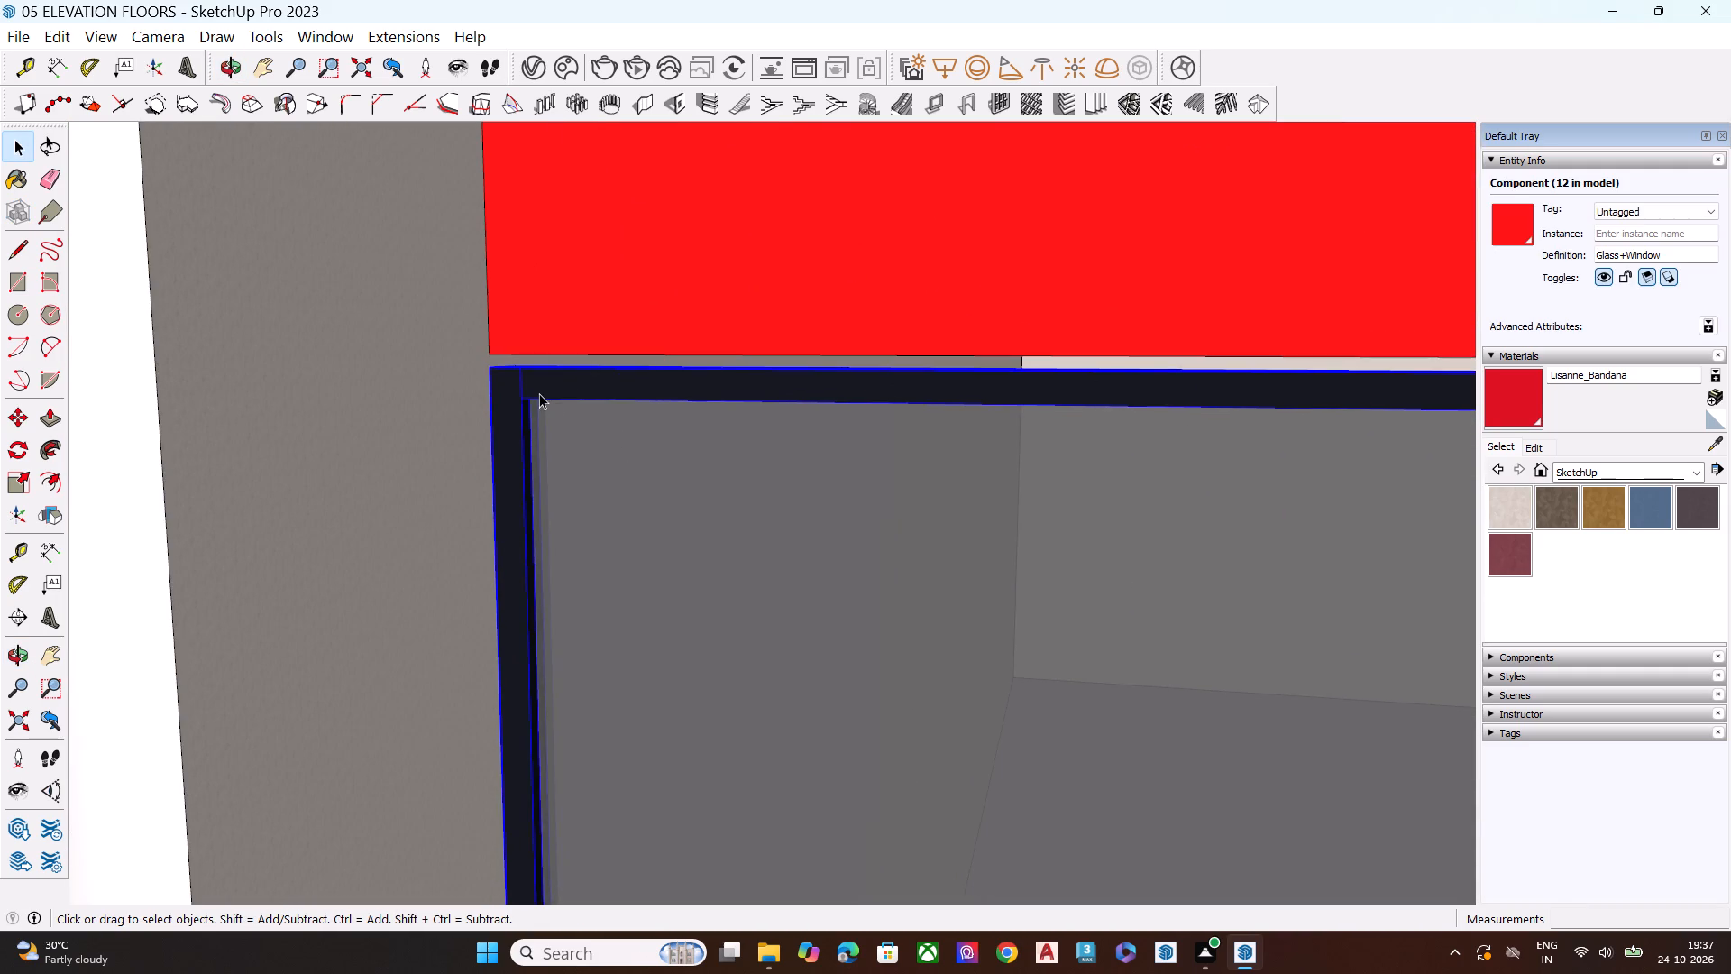
pyautogui.press('s')
pyautogui.scroll(-18, 512, 372)
pyautogui.scroll(-8, 528, 356)
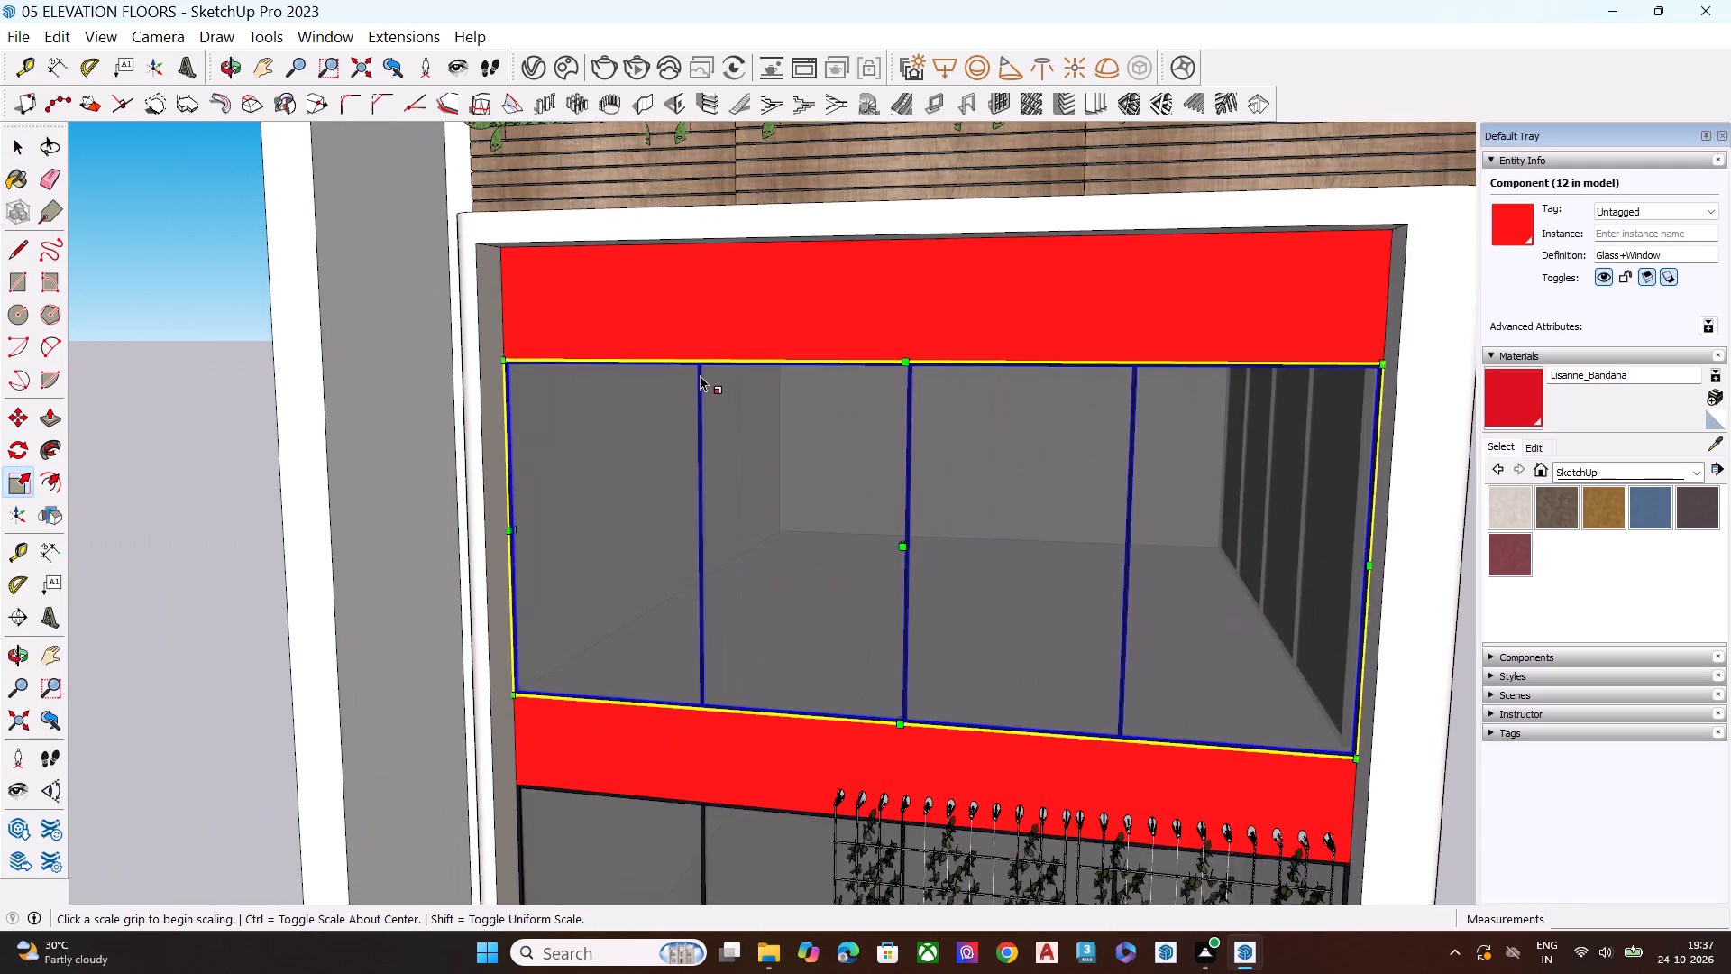
pyautogui.scroll(10, 701, 372)
pyautogui.scroll(2, 1149, 365)
pyautogui.scroll(-1, 1149, 365)
pyautogui.scroll(7, 1149, 365)
pyautogui.scroll(-3, 1097, 347)
pyautogui.scroll(5, 1097, 347)
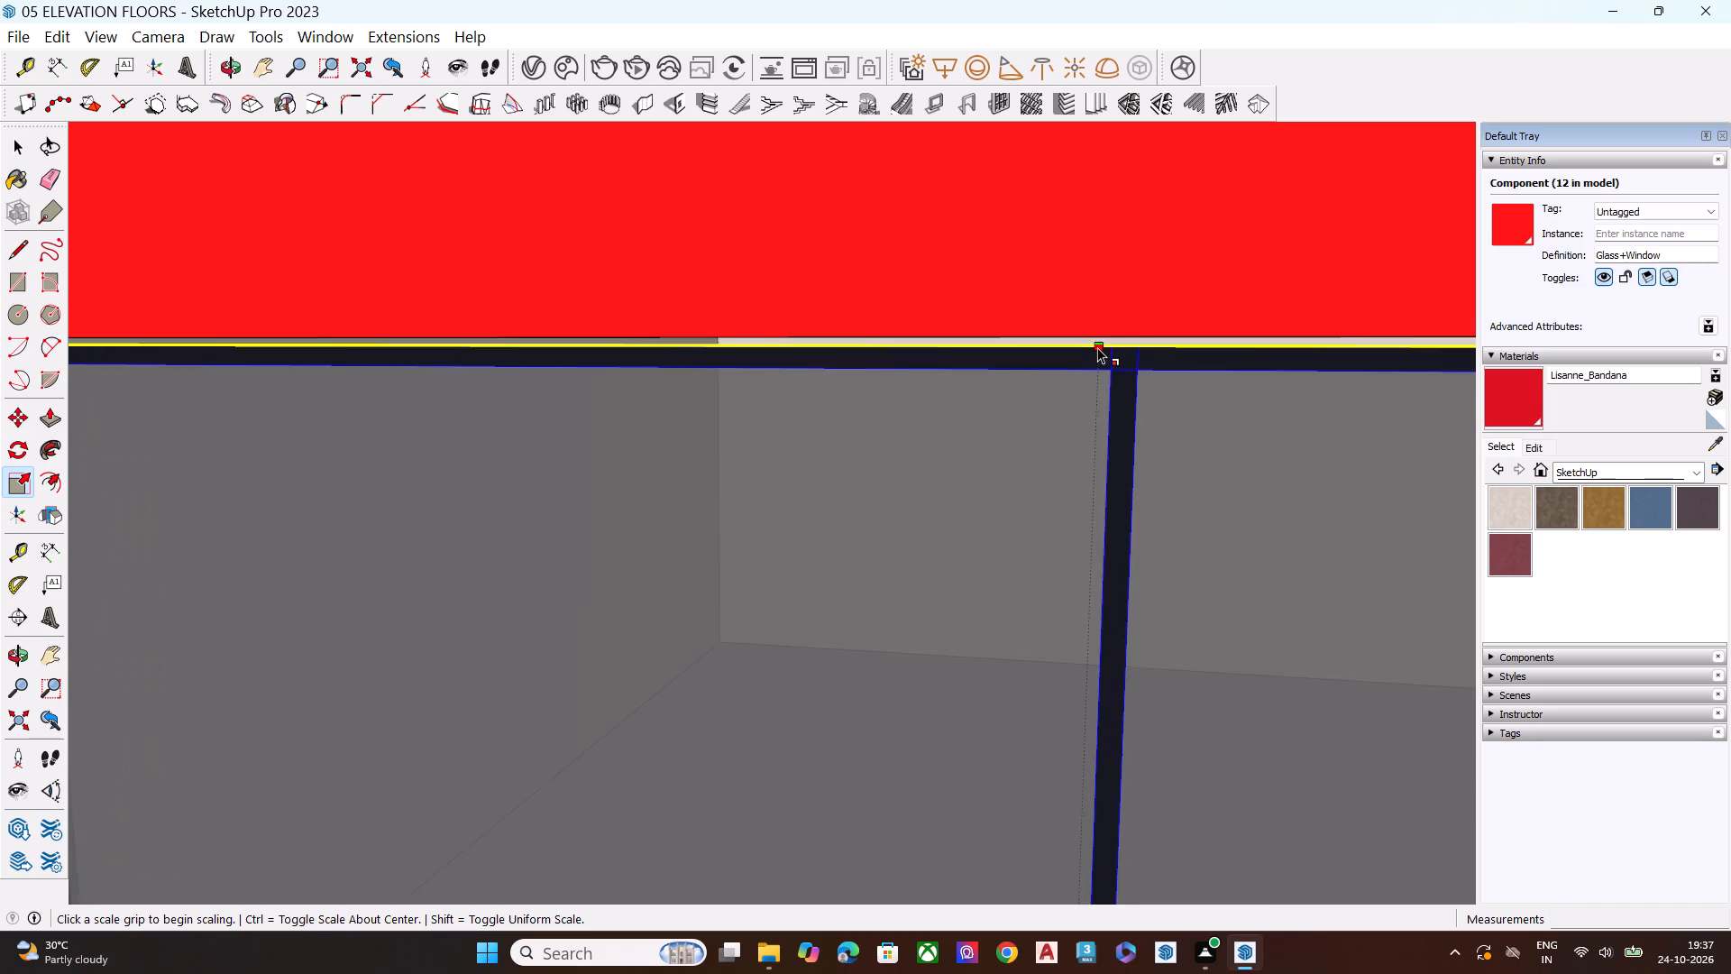
pyautogui.scroll(12, 1097, 347)
pyautogui.scroll(-3, 1098, 340)
pyautogui.scroll(1, 1094, 345)
pyautogui.scroll(-7, 1093, 345)
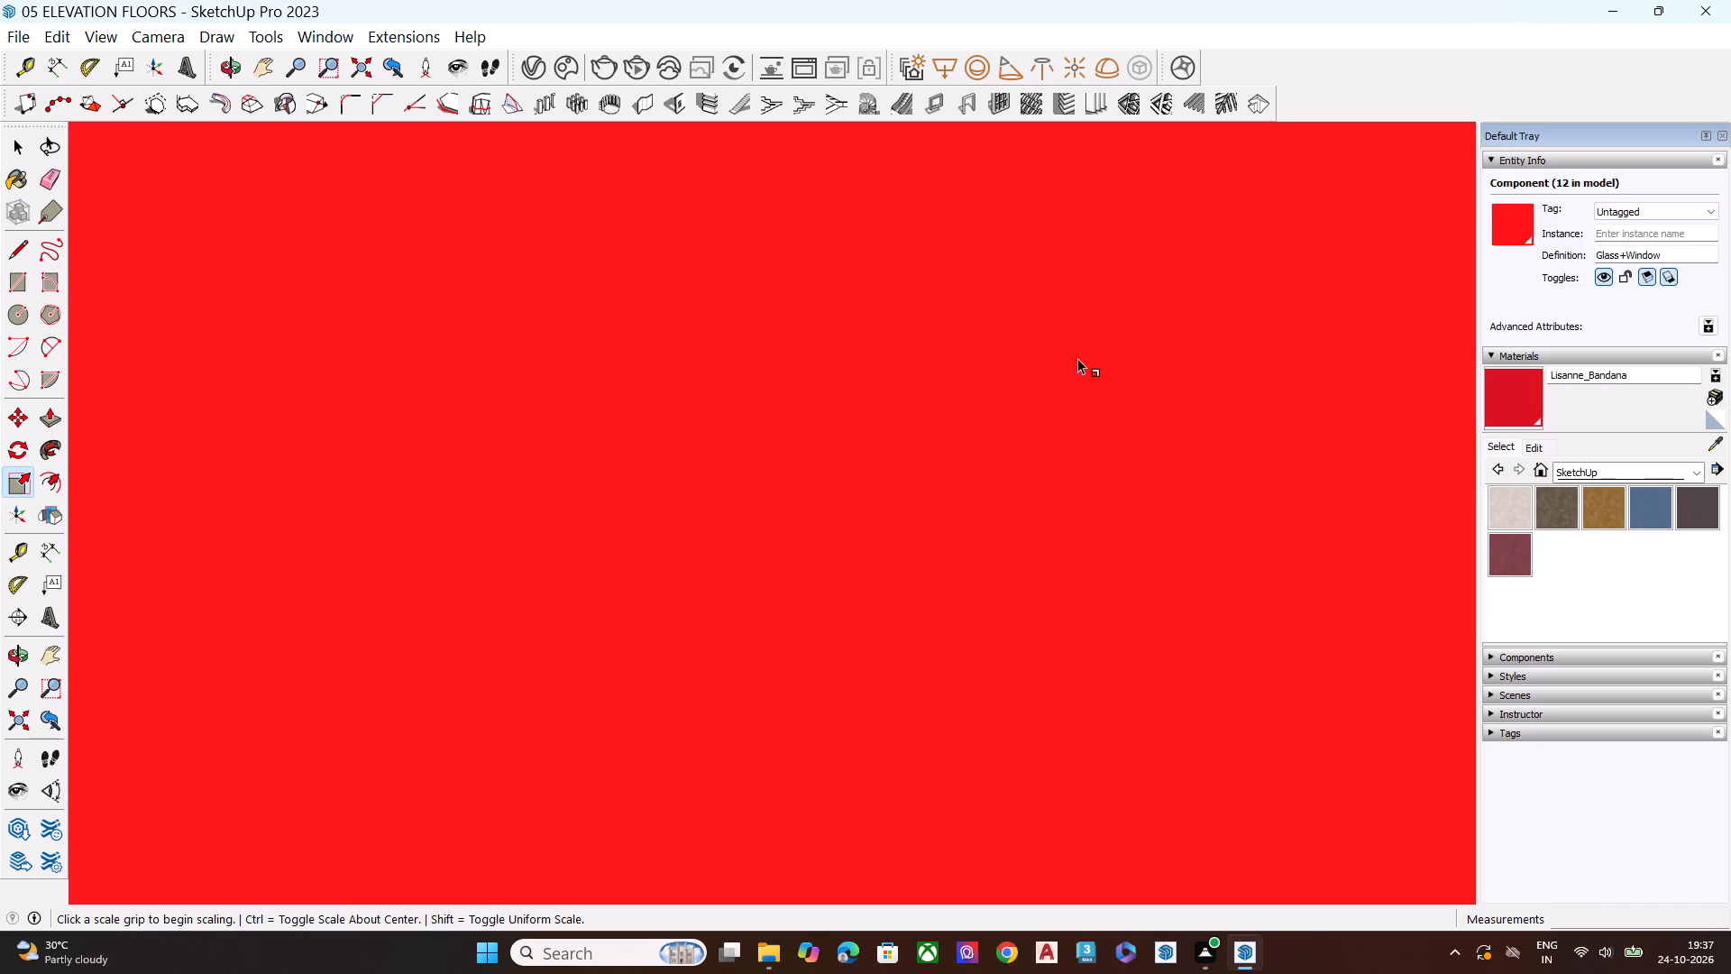
pyautogui.scroll(-2, 1056, 380)
pyautogui.scroll(1, 1055, 380)
pyautogui.scroll(-11, 1055, 380)
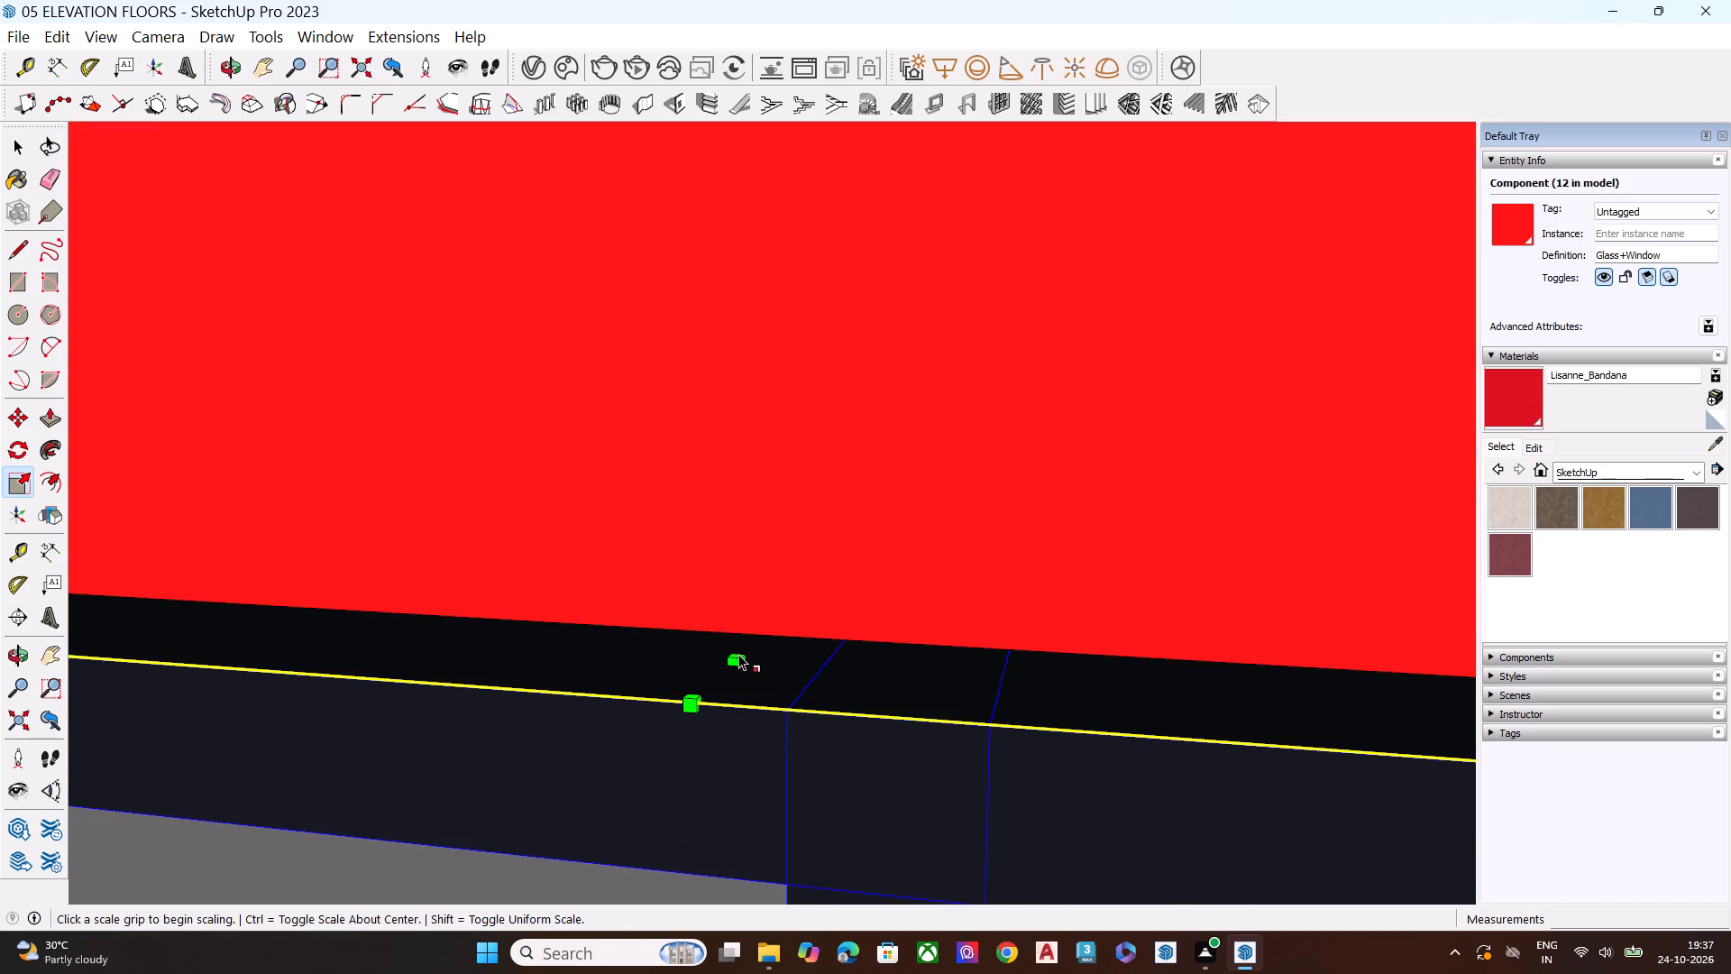
pyautogui.click(734, 657)
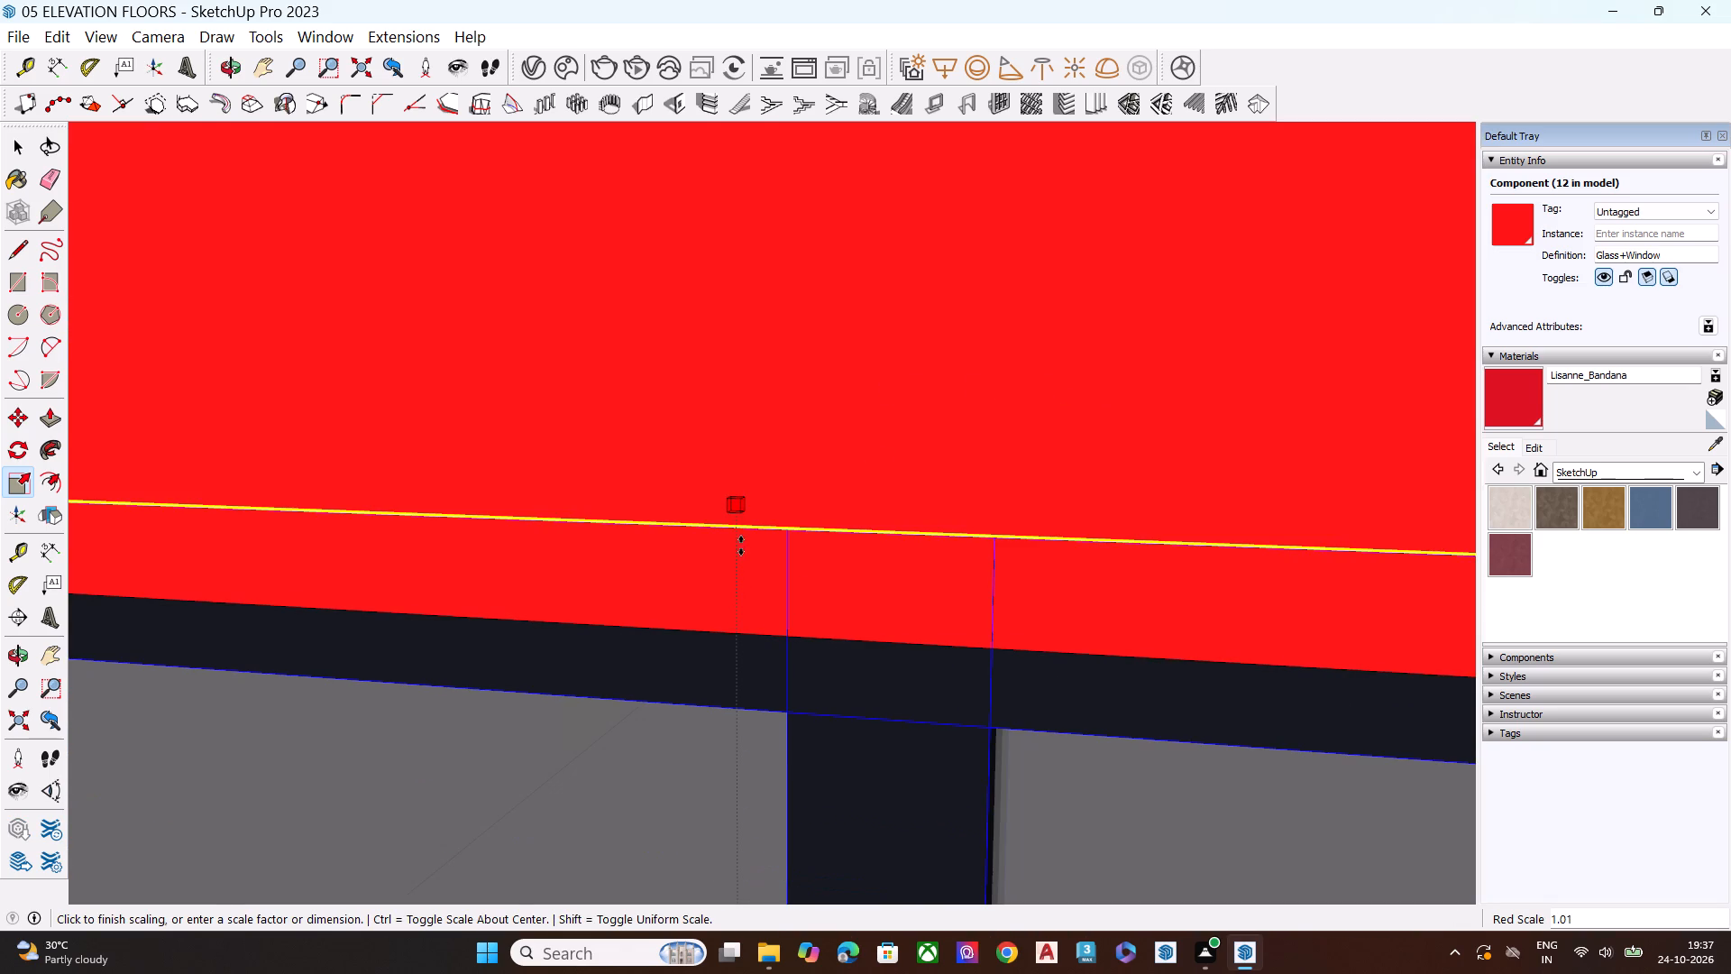
pyautogui.click(779, 628)
pyautogui.press('space')
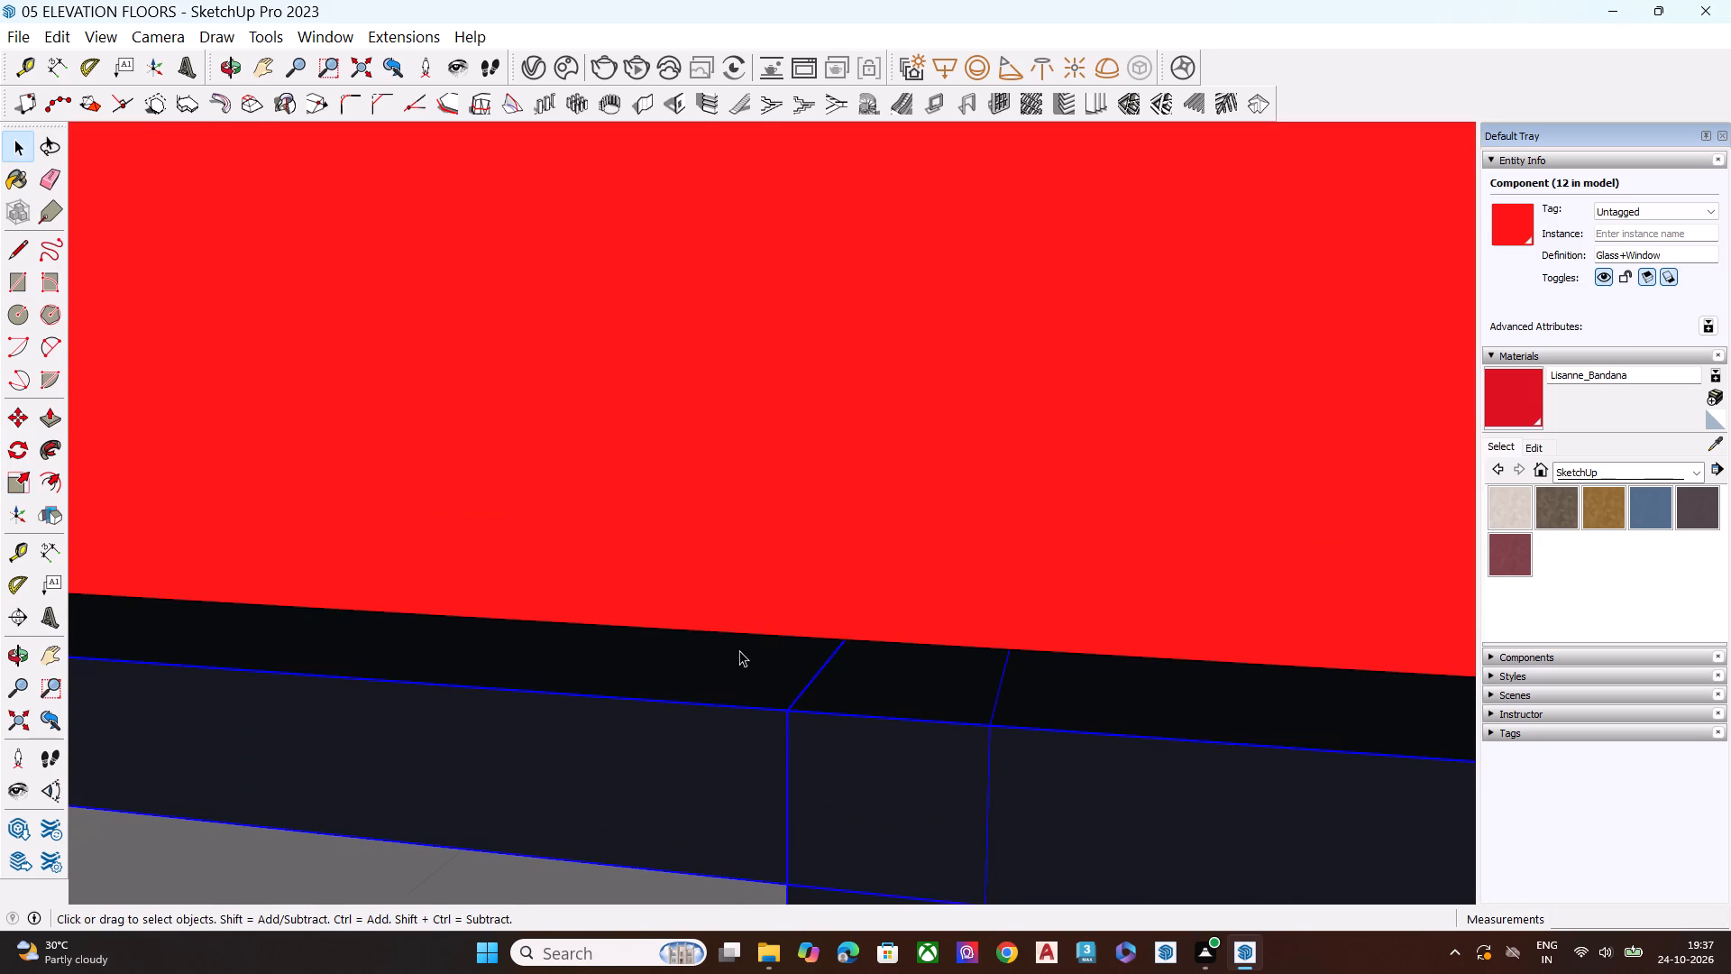
pyautogui.press('s')
pyautogui.click(737, 661)
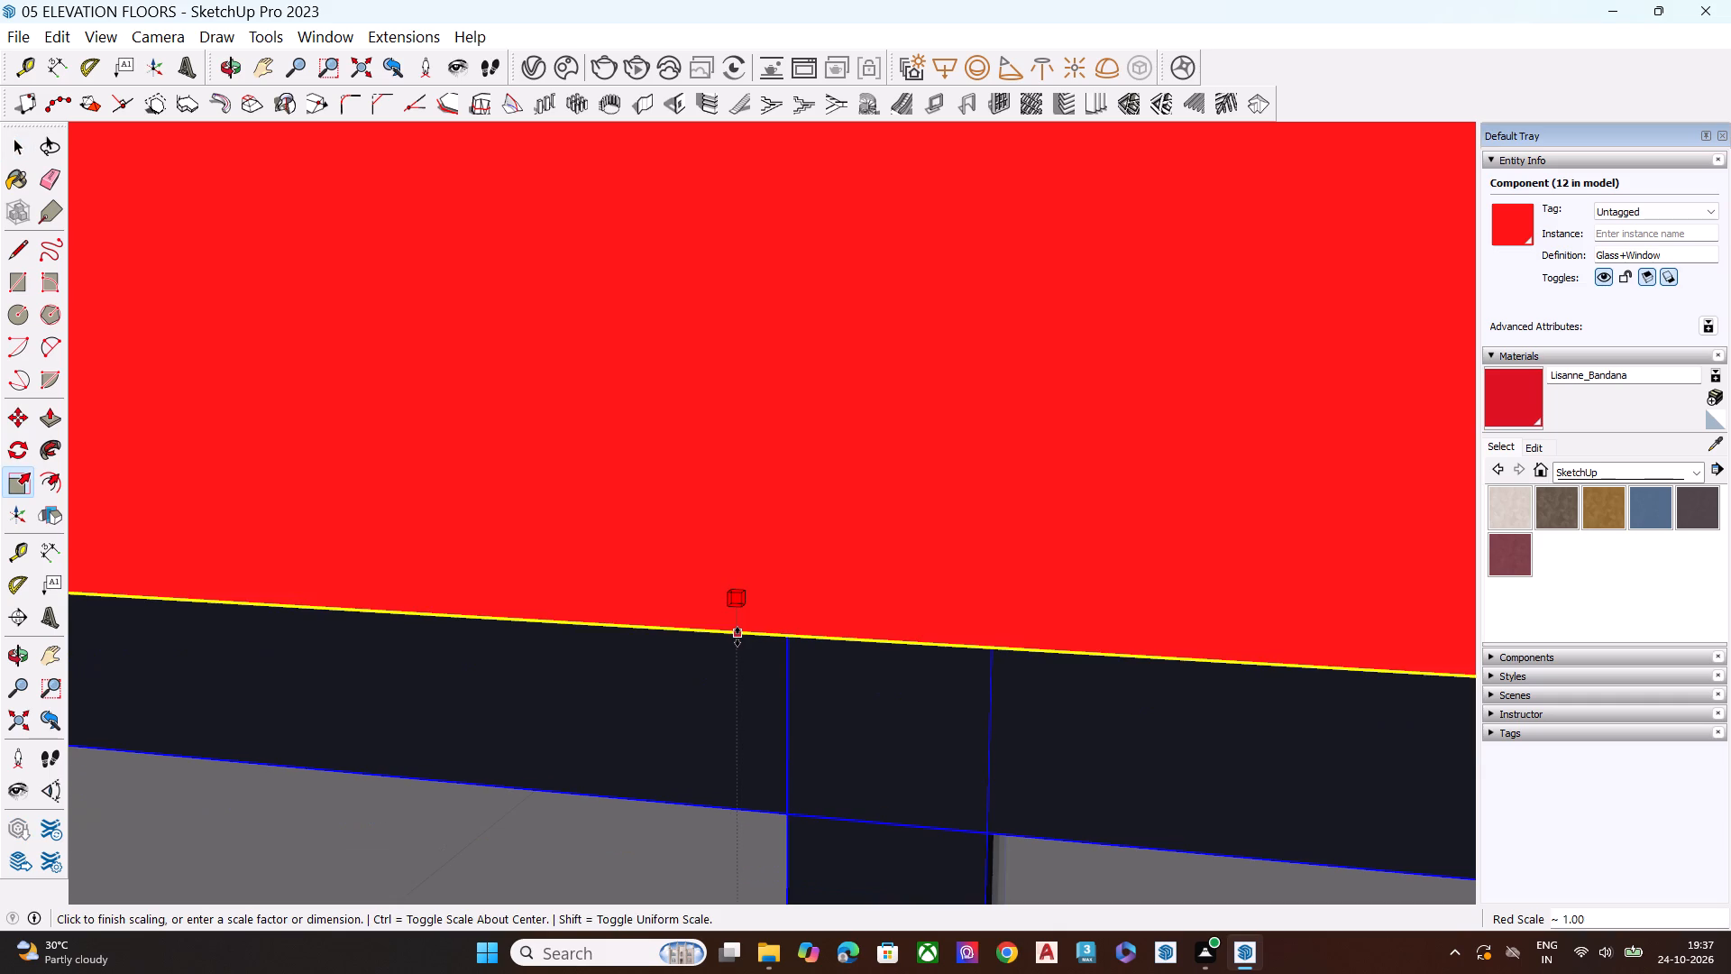
pyautogui.click(737, 637)
pyautogui.press('space')
pyautogui.scroll(-8, 709, 534)
pyautogui.scroll(1, 804, 427)
pyautogui.scroll(-2, 841, 375)
pyautogui.scroll(1, 841, 375)
pyautogui.scroll(-14, 841, 375)
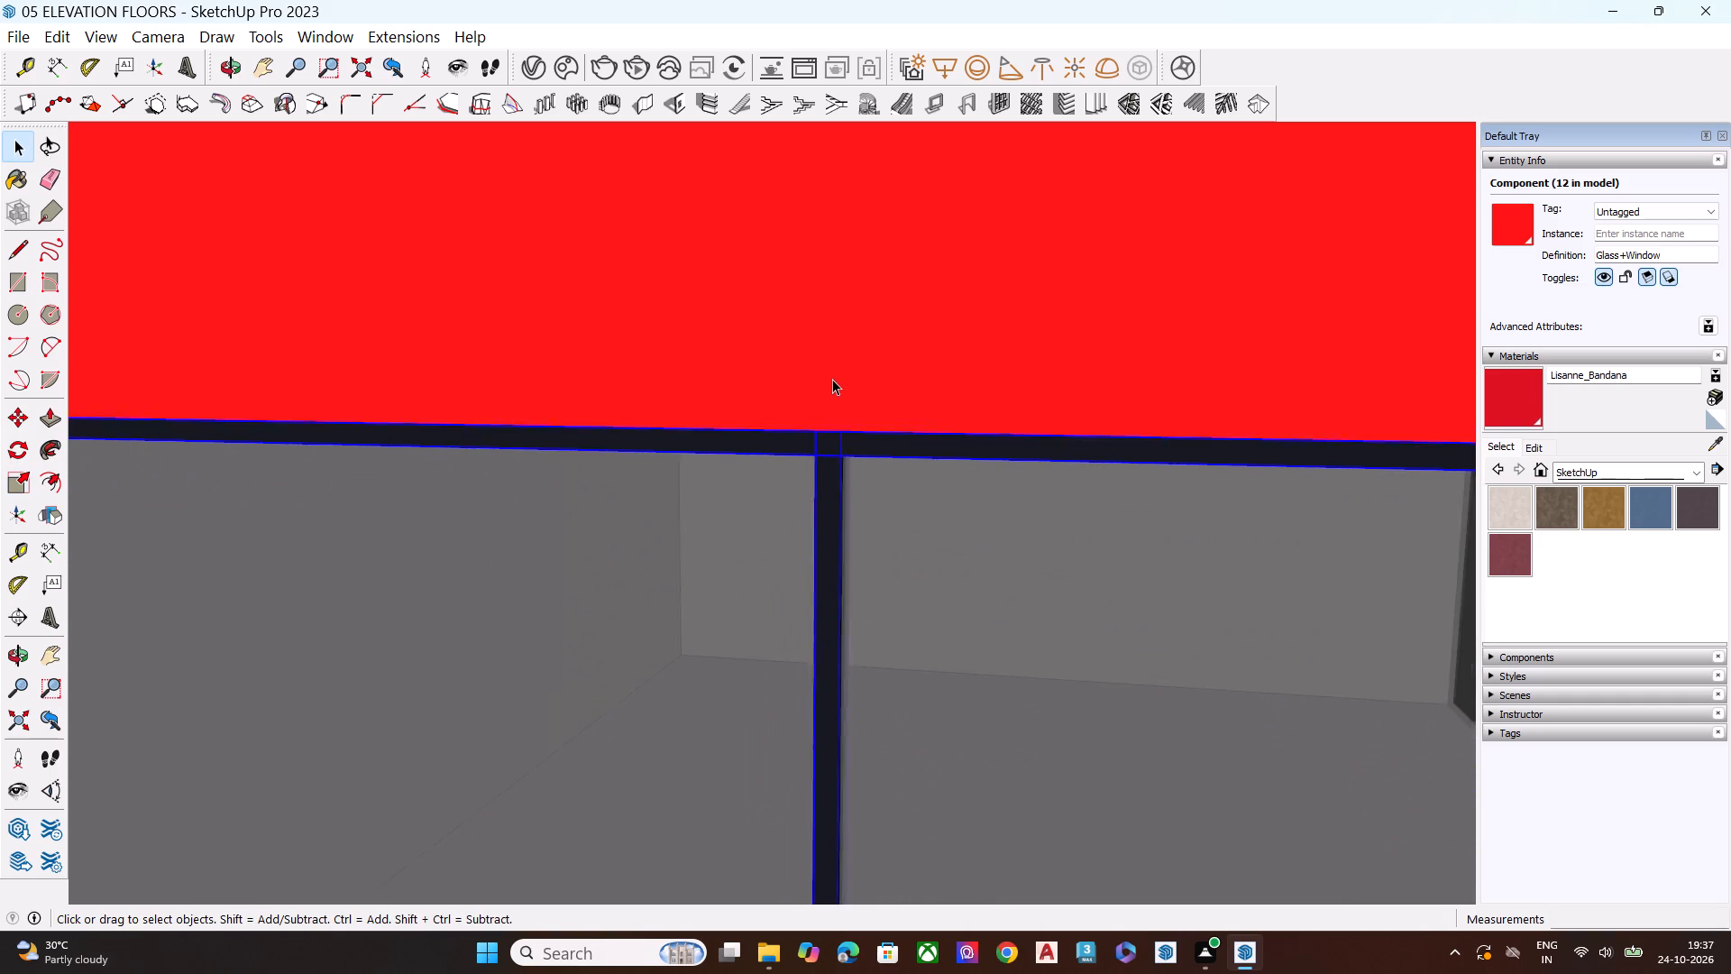
pyautogui.scroll(-16, 832, 379)
pyautogui.scroll(1, 832, 379)
pyautogui.scroll(-8, 832, 379)
pyautogui.scroll(1, 832, 379)
pyautogui.scroll(-10, 819, 384)
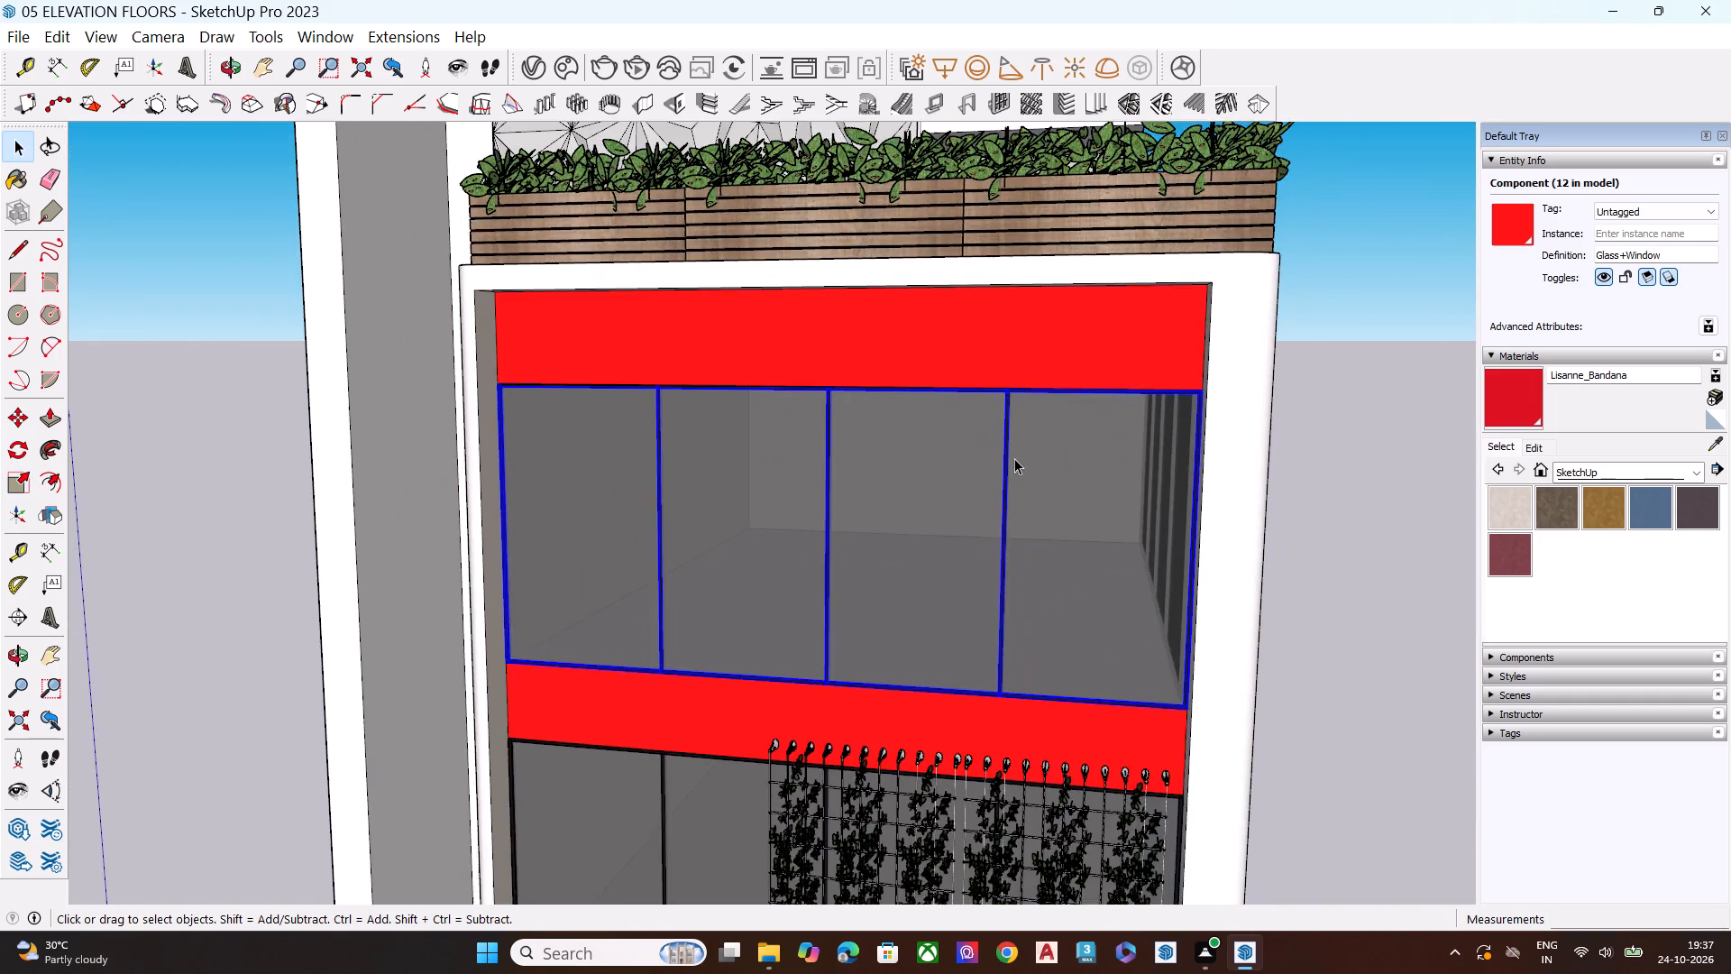
pyautogui.click(1311, 448)
# Examine the adjoining face's windows and red bands, and the building down to its ground-level planters.
pyautogui.moveTo(1271, 535); pyautogui.dragTo(833, 457, button='middle')
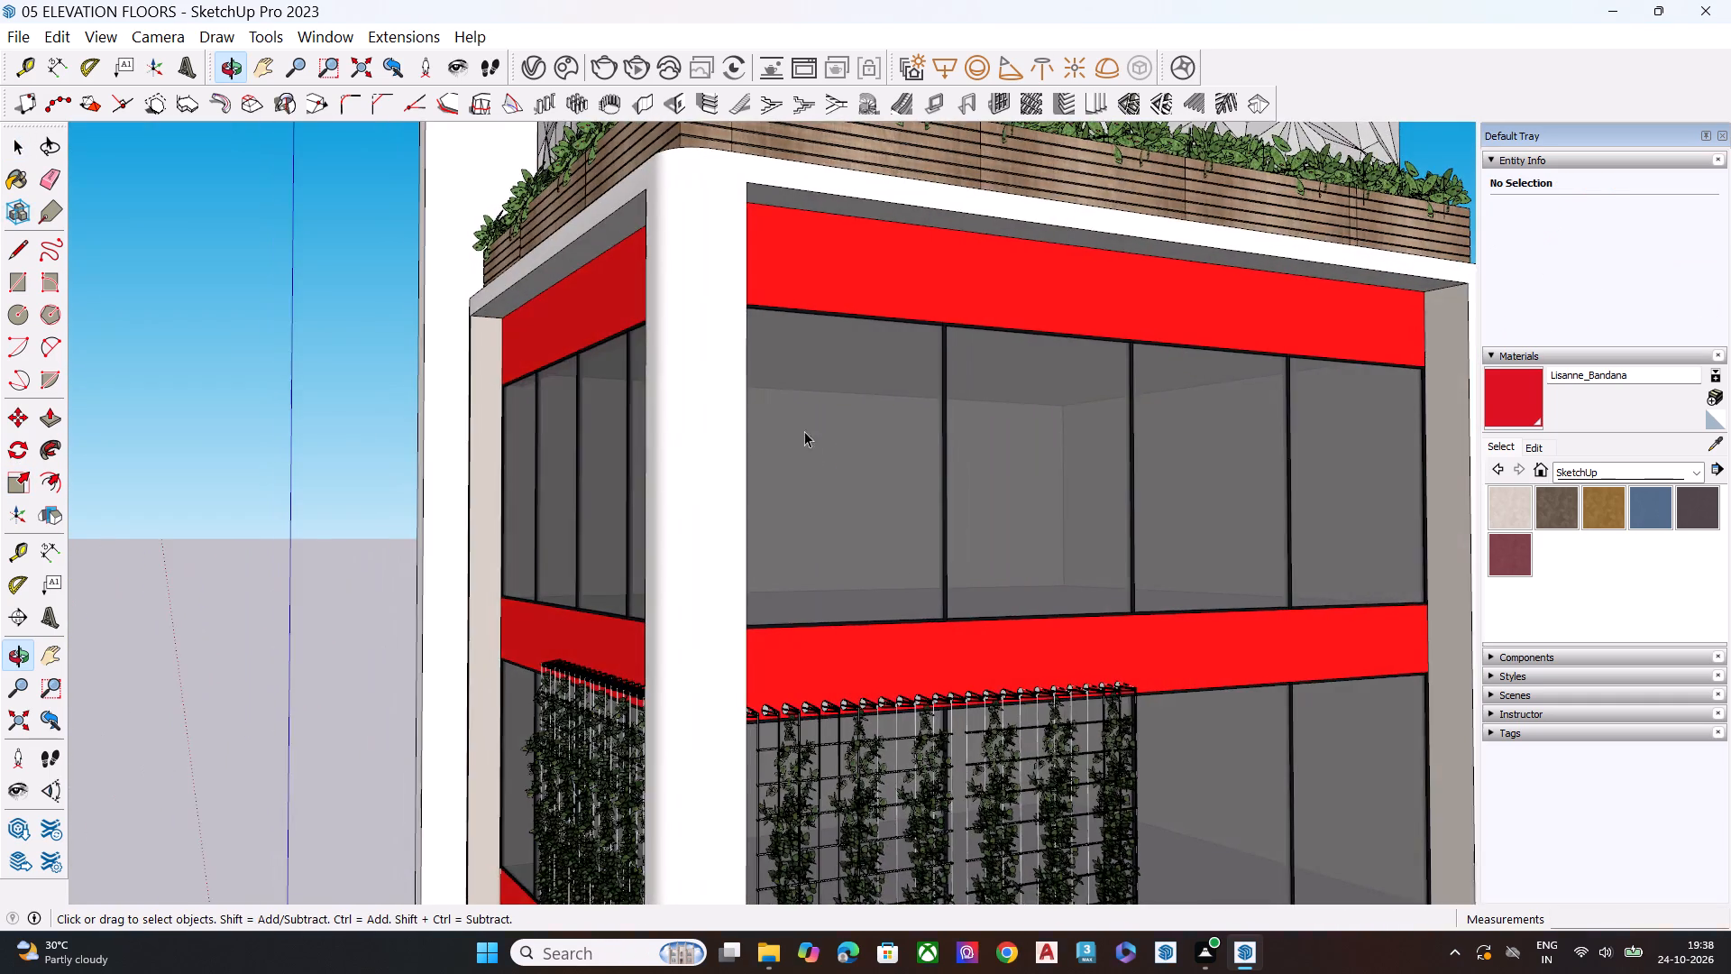
pyautogui.scroll(-10, 711, 385)
pyautogui.scroll(1, 703, 389)
pyautogui.scroll(-11, 703, 389)
pyautogui.scroll(1, 708, 392)
pyautogui.scroll(-7, 708, 392)
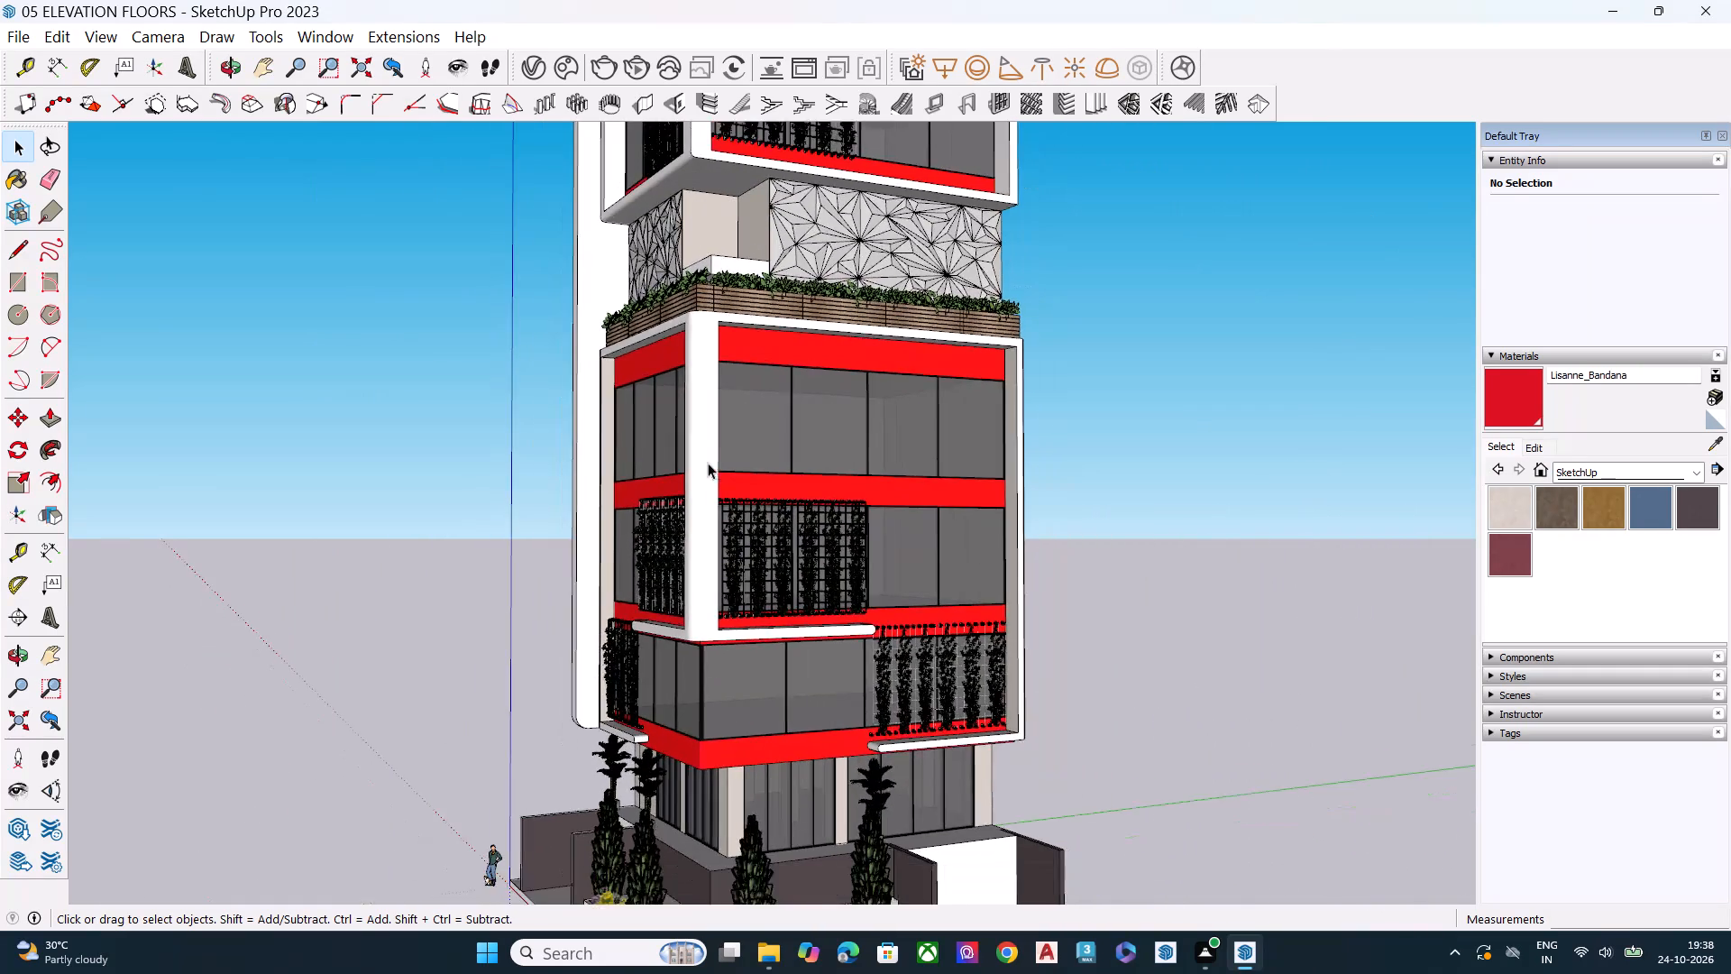
pyautogui.scroll(-1, 674, 650)
pyautogui.scroll(-3, 730, 806)
pyautogui.scroll(6, 751, 820)
pyautogui.scroll(-2, 707, 792)
pyautogui.scroll(7, 707, 792)
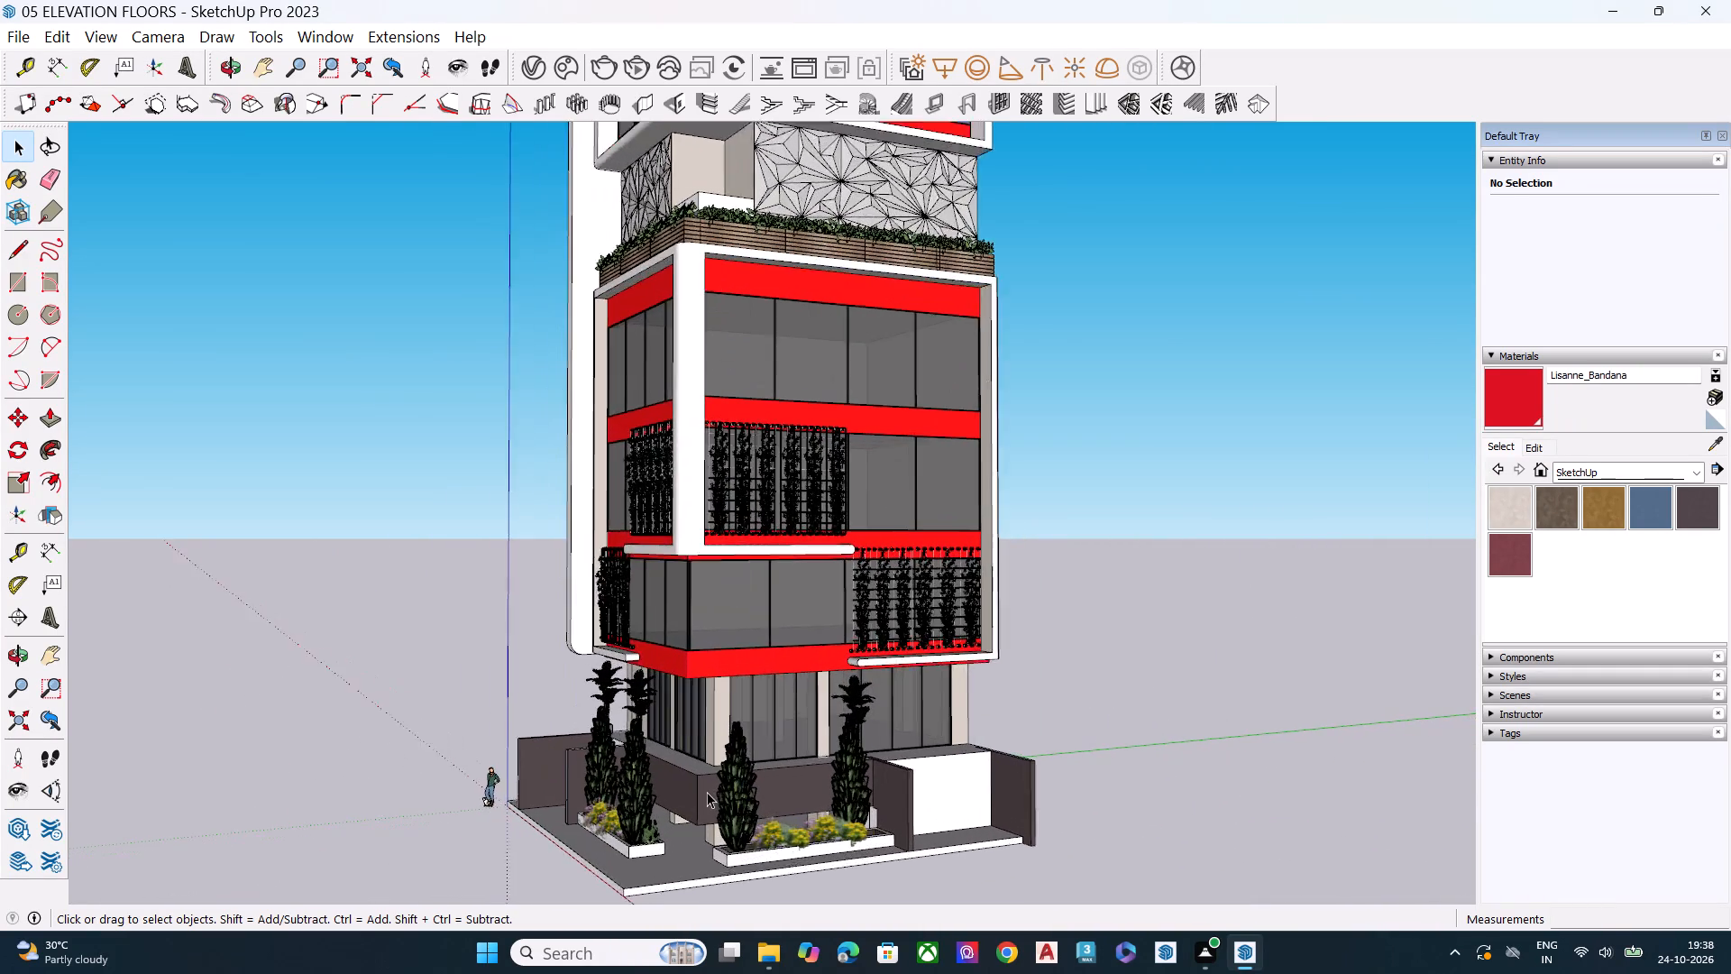
pyautogui.scroll(9, 682, 815)
# Examine the ground floor, planters, boundary walls and the walled opening below the potted palms from low and side angles.
pyautogui.moveTo(716, 805); pyautogui.dragTo(765, 702, button='middle')
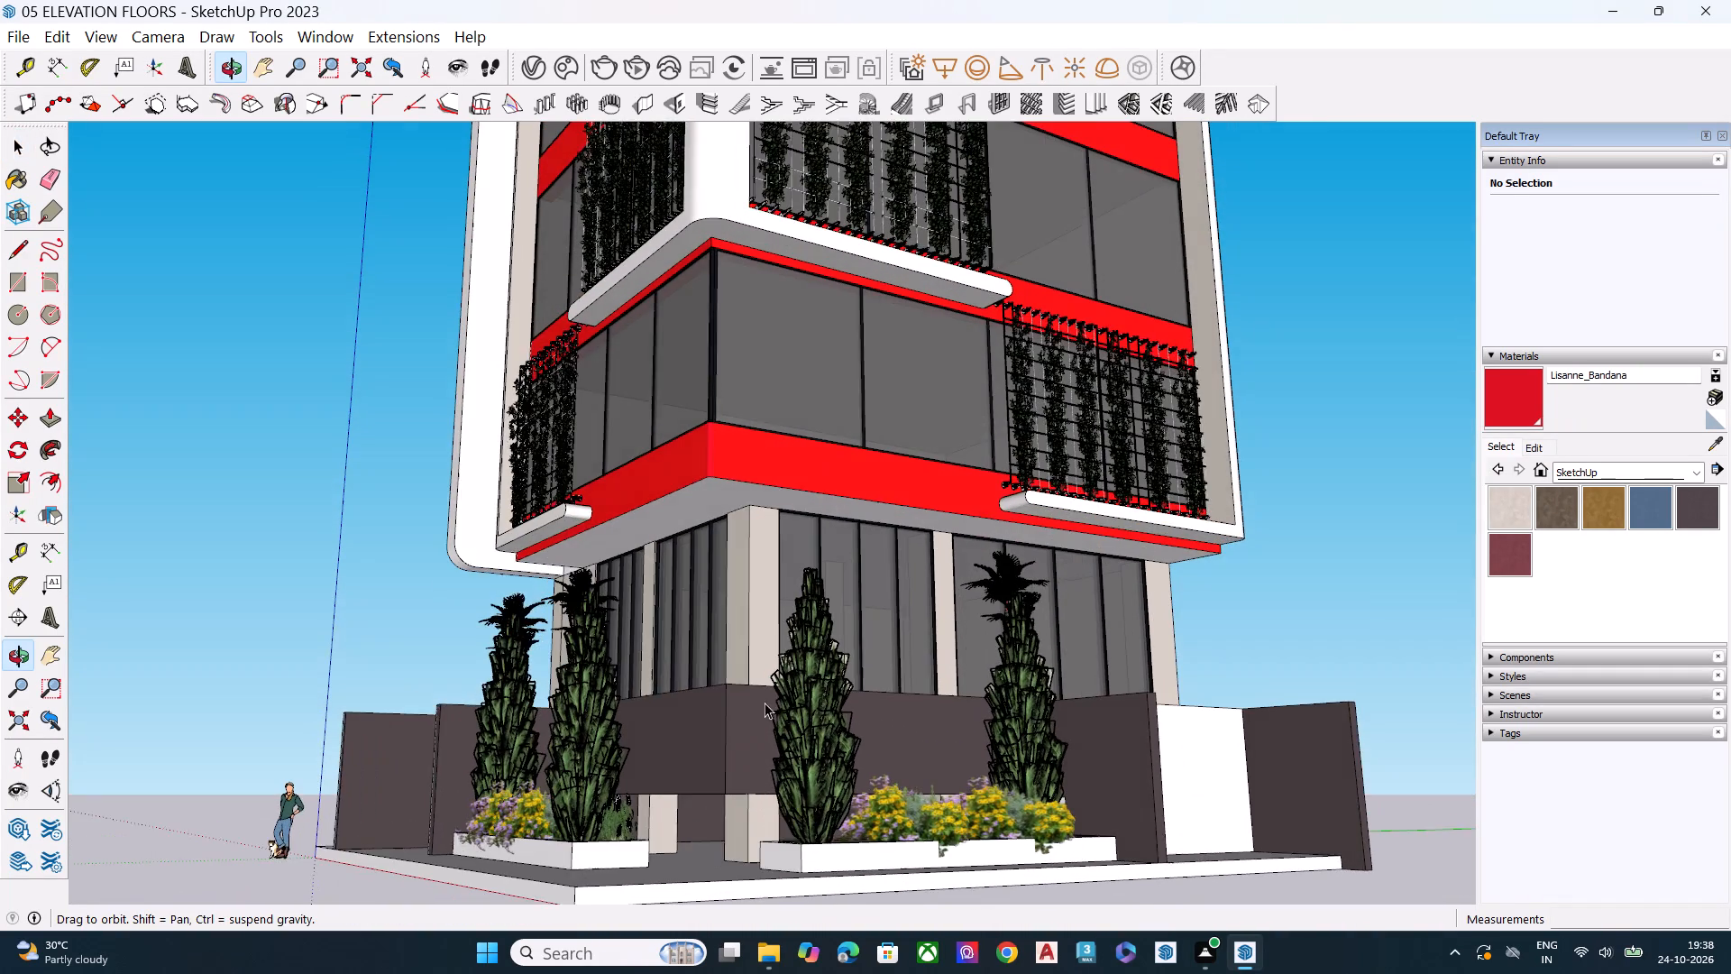
pyautogui.moveTo(737, 795); pyautogui.dragTo(750, 770, button='middle')
pyautogui.moveTo(614, 791); pyautogui.dragTo(842, 837, button='middle')
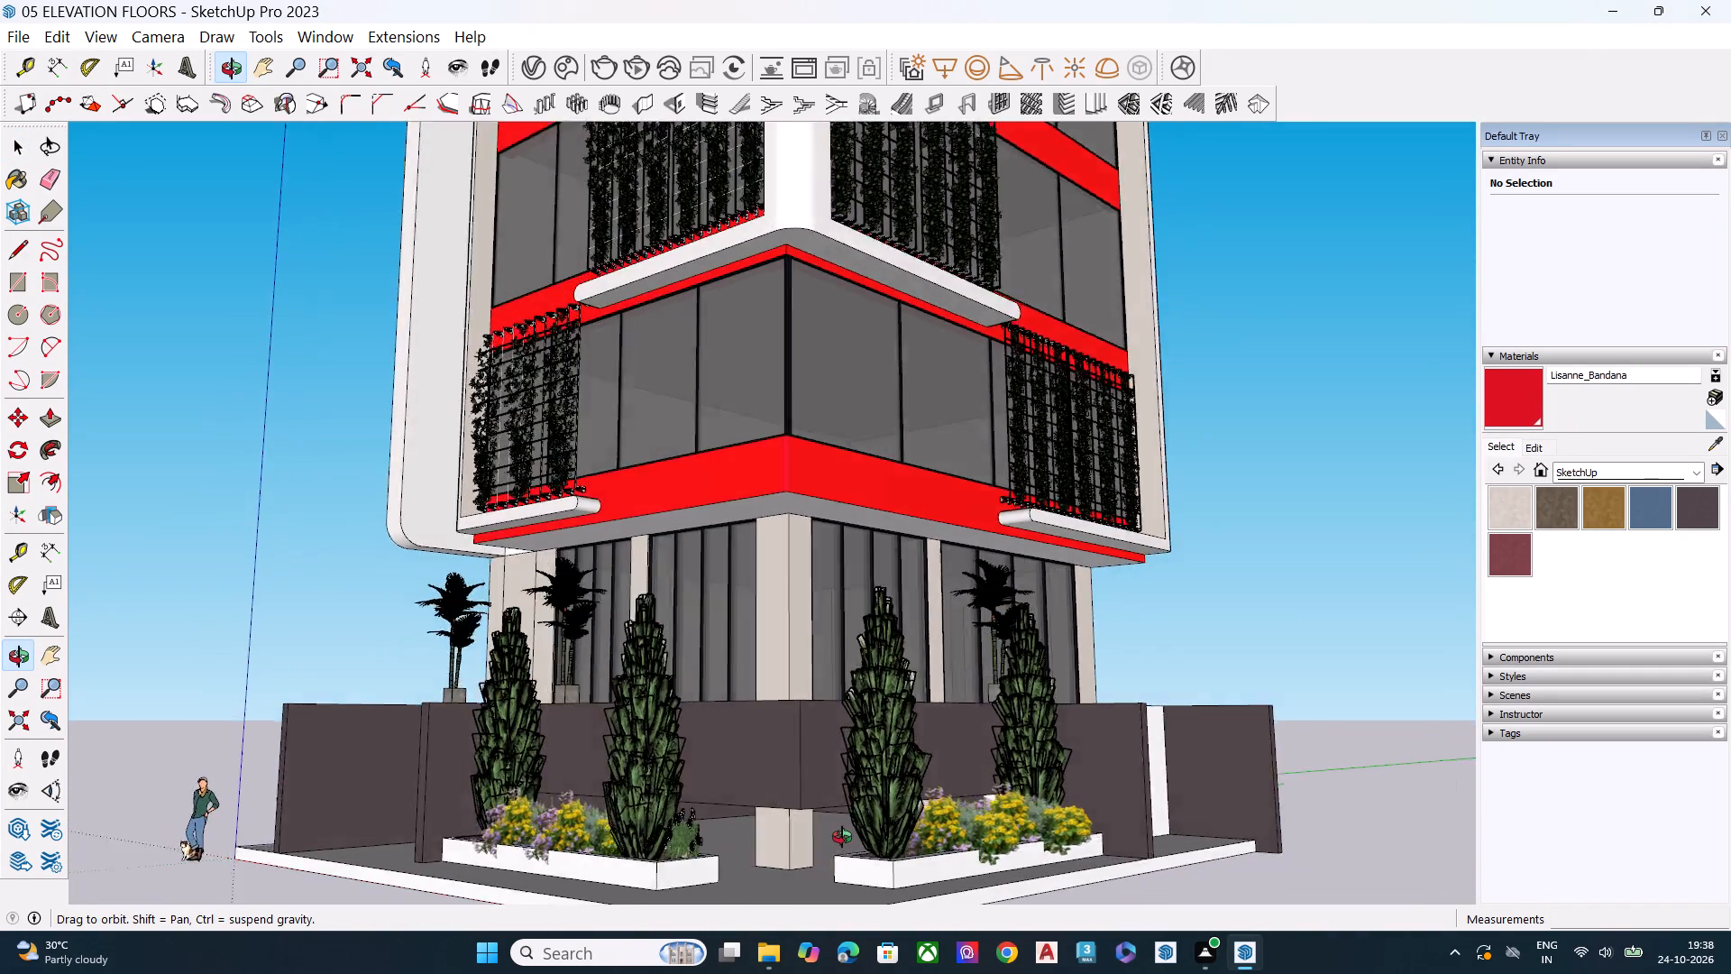
pyautogui.moveTo(842, 837); pyautogui.dragTo(1072, 809, button='middle')
pyautogui.moveTo(807, 806); pyautogui.dragTo(1061, 806, button='middle')
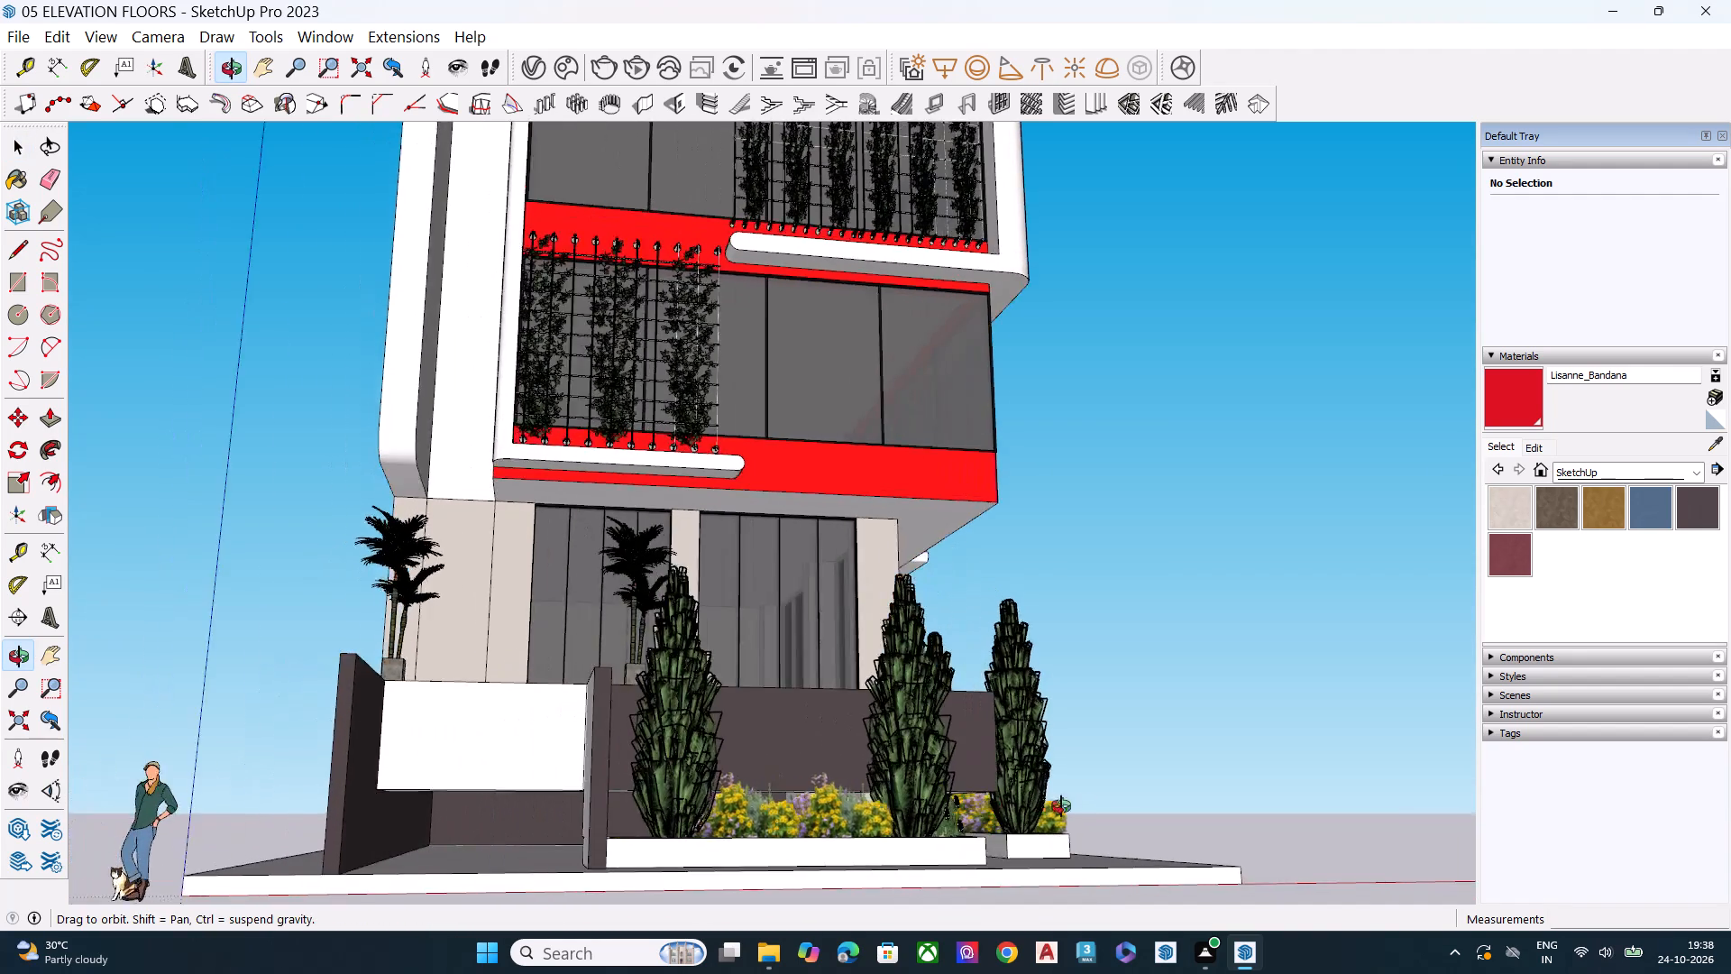
pyautogui.moveTo(1061, 806); pyautogui.dragTo(1104, 808, button='middle')
pyautogui.moveTo(768, 850); pyautogui.dragTo(787, 908, button='middle')
pyautogui.scroll(4, 751, 784)
pyautogui.scroll(-1, 743, 776)
pyautogui.scroll(2, 743, 776)
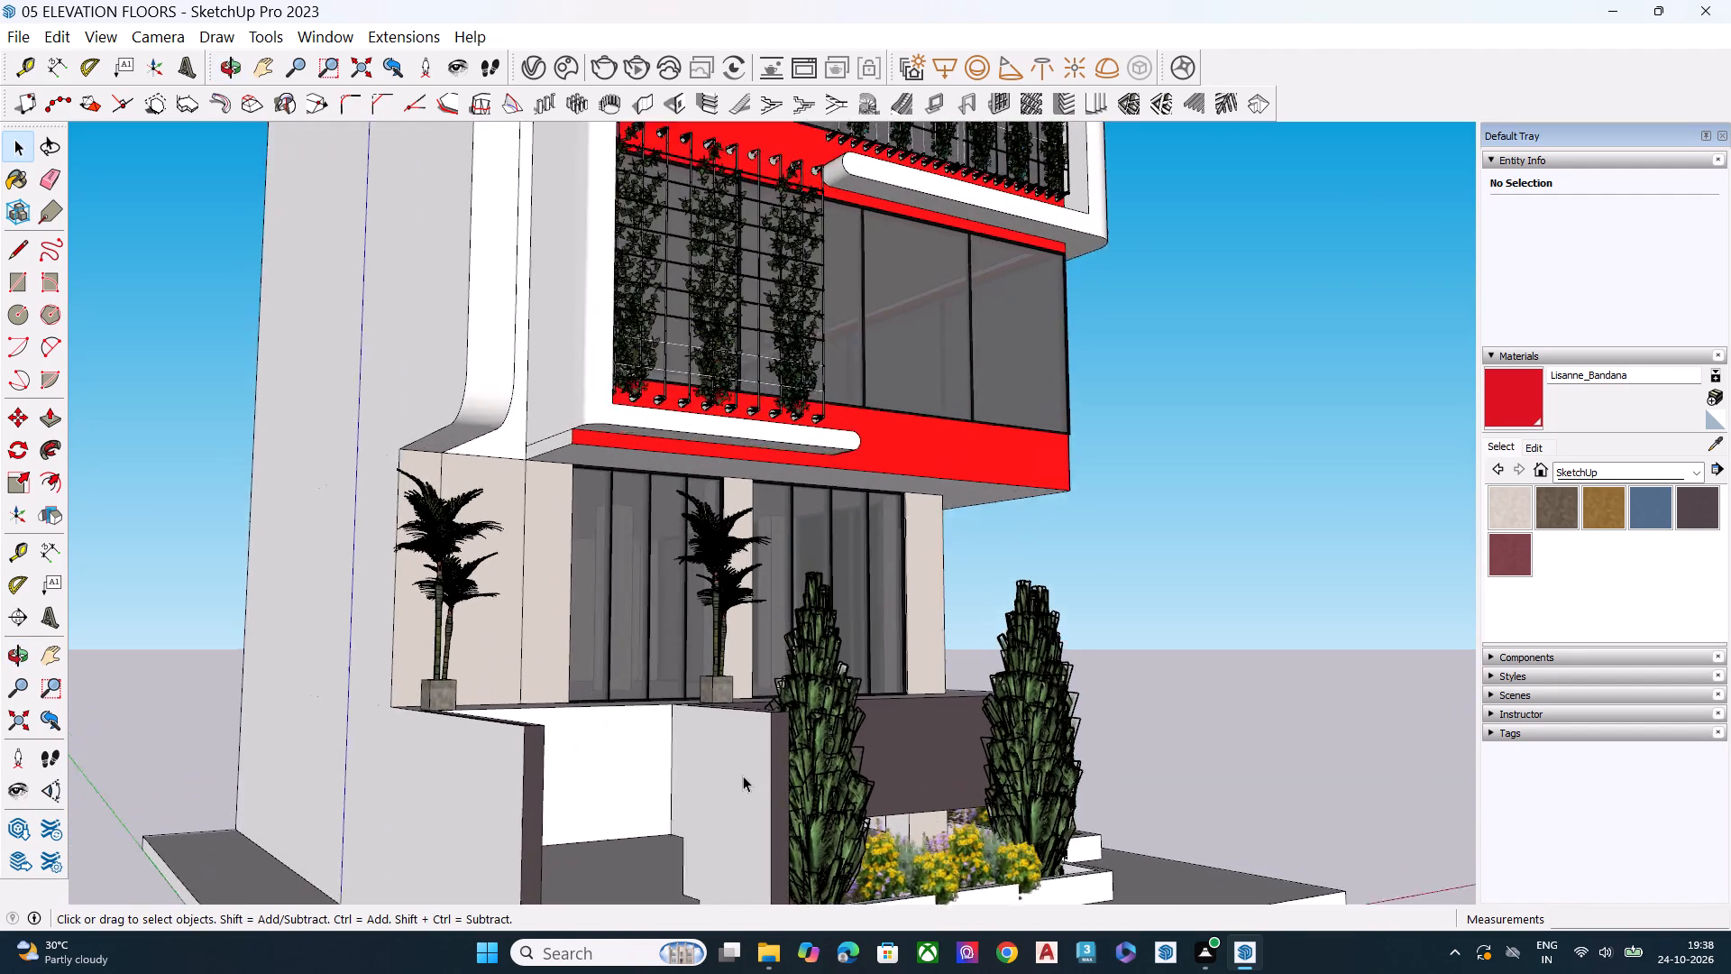
pyautogui.scroll(1, 743, 776)
pyautogui.moveTo(698, 767); pyautogui.dragTo(429, 760, button='middle')
pyautogui.scroll(1, 431, 785)
pyautogui.scroll(7, 325, 779)
pyautogui.moveTo(300, 785); pyautogui.dragTo(579, 779, button='middle')
pyautogui.scroll(-19, 655, 710)
pyautogui.moveTo(770, 703); pyautogui.dragTo(740, 792, button='middle')
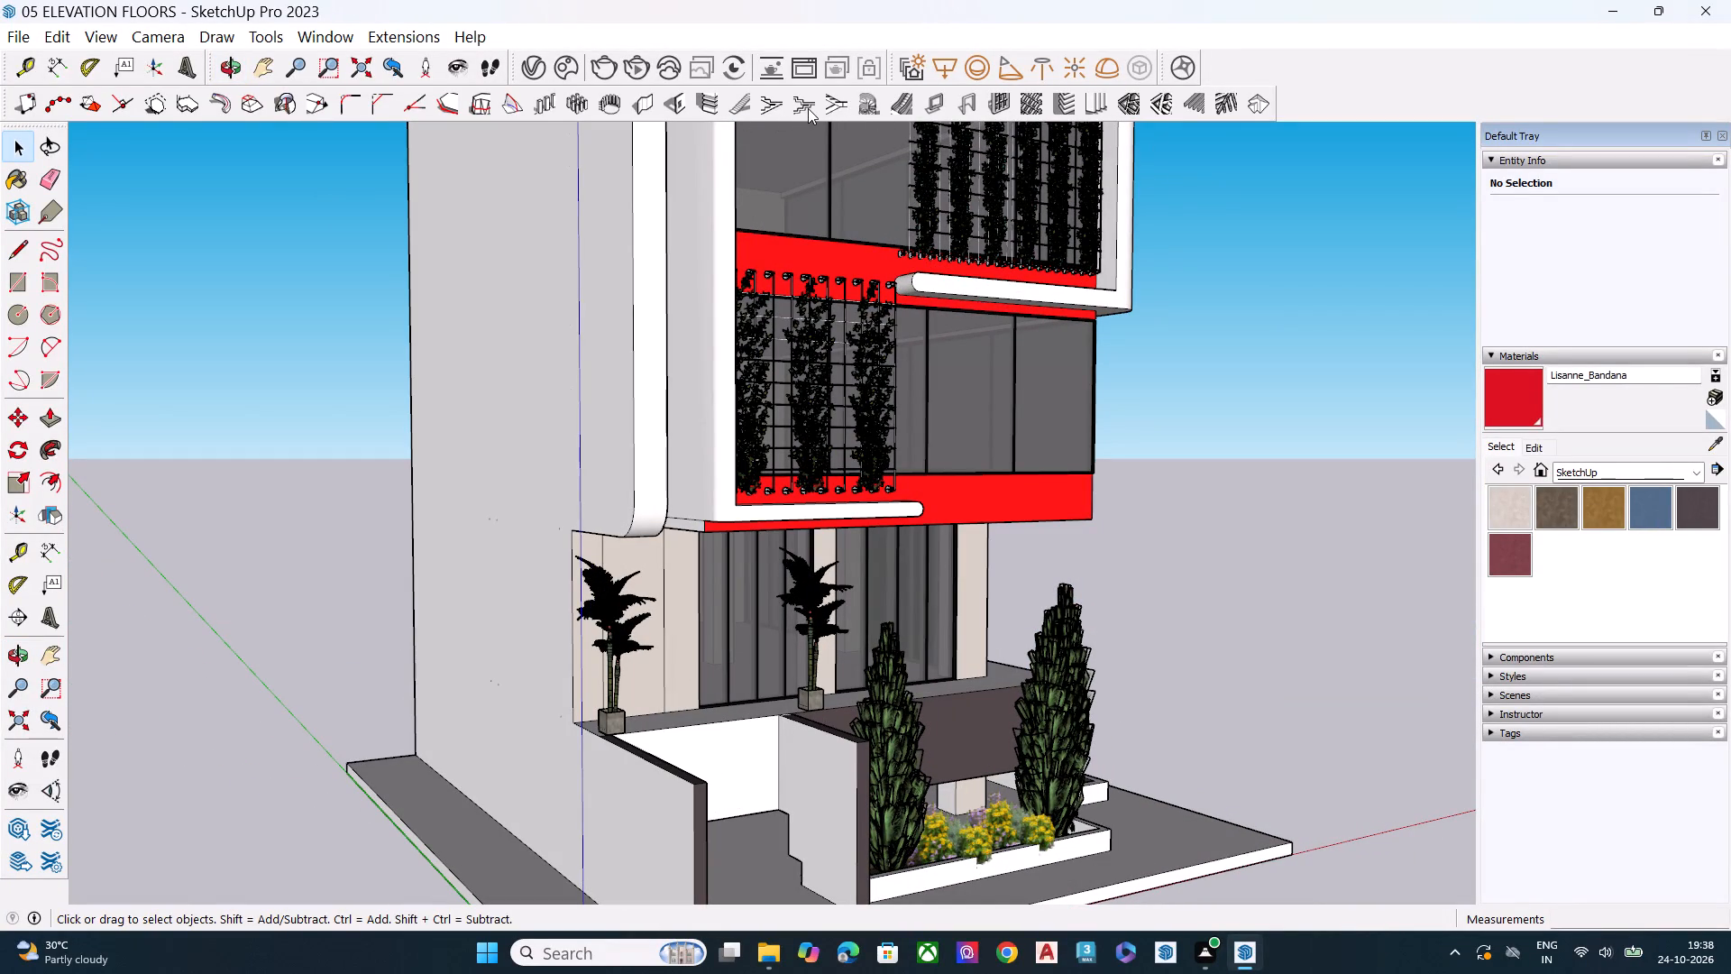
# Build a Type A single-flight staircase with 3' 3 3/8" step width and 10 risers along the top rear edge of the walled opening.
pyautogui.click(746, 106)
pyautogui.click(158, 580)
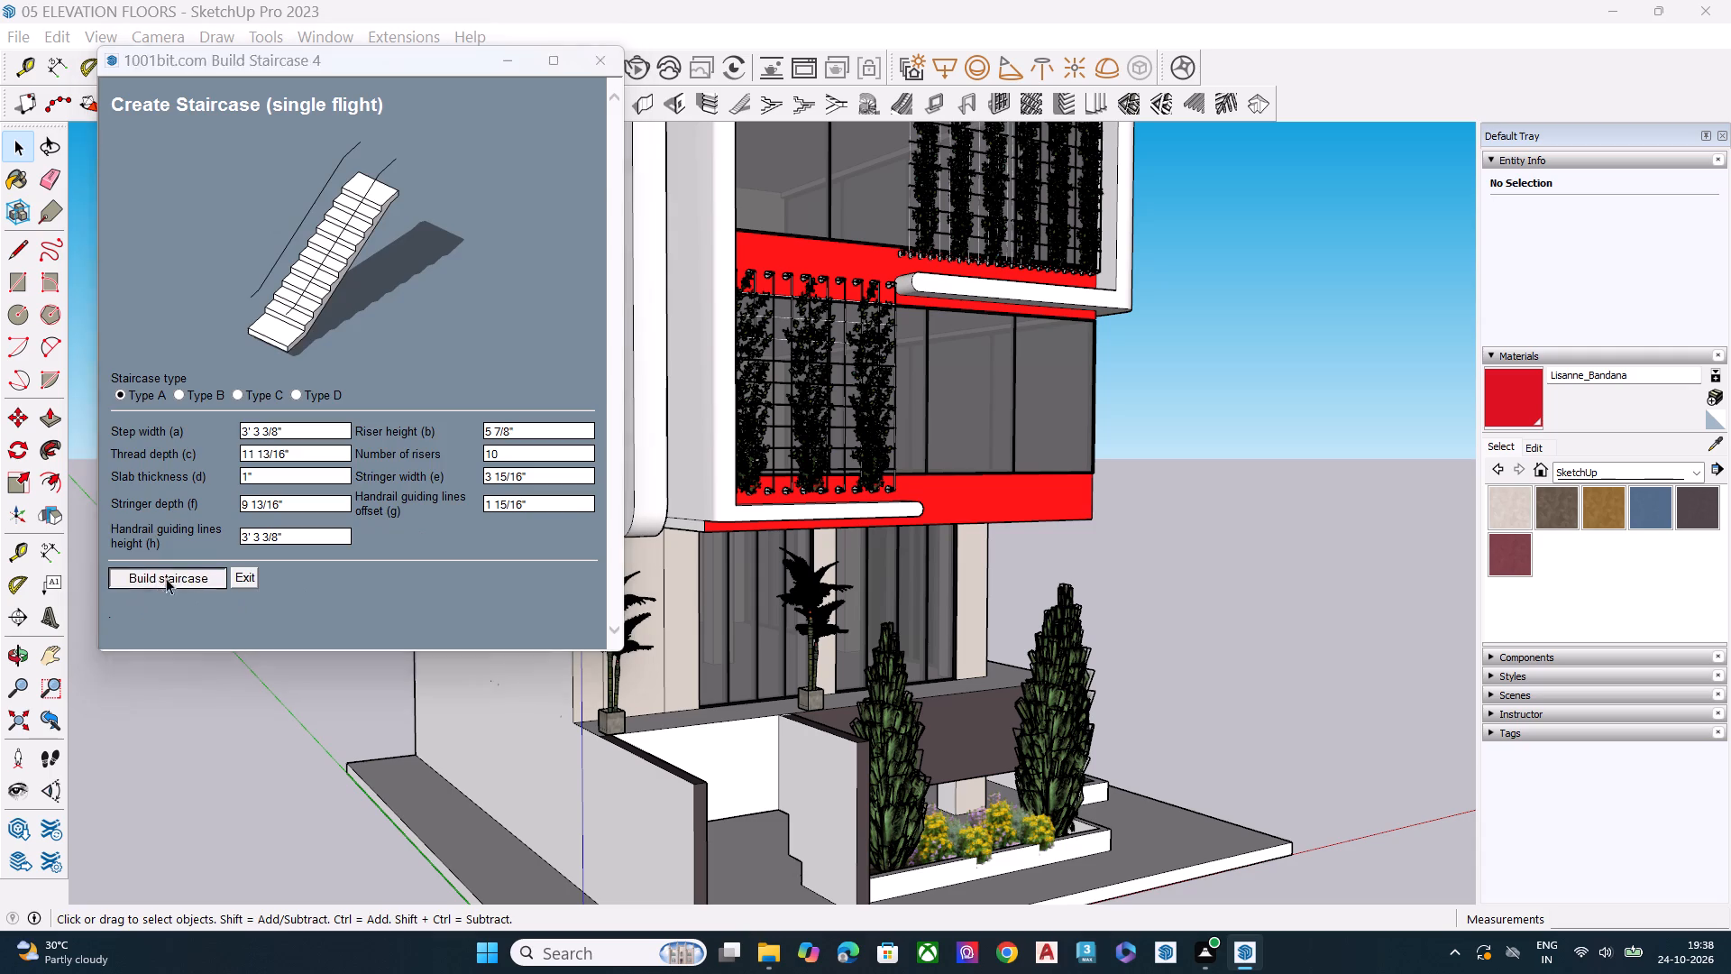
pyautogui.moveTo(772, 765); pyautogui.dragTo(644, 854, button='middle')
pyautogui.scroll(8, 649, 820)
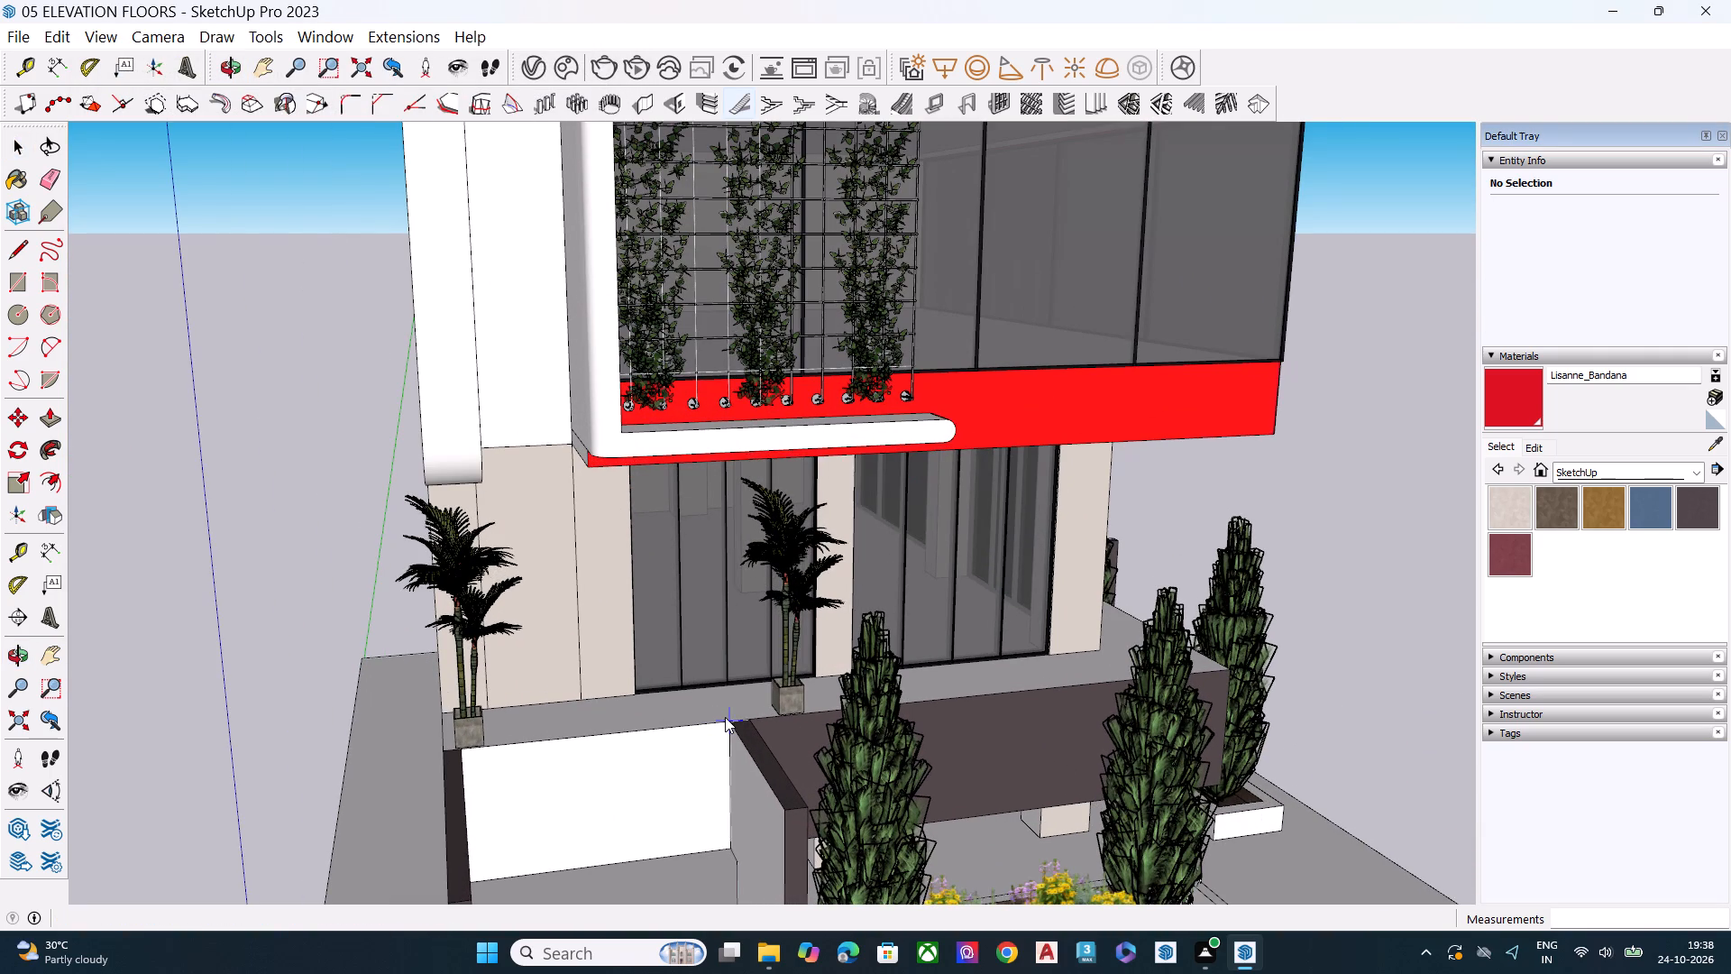
pyautogui.click(725, 717)
pyautogui.click(456, 754)
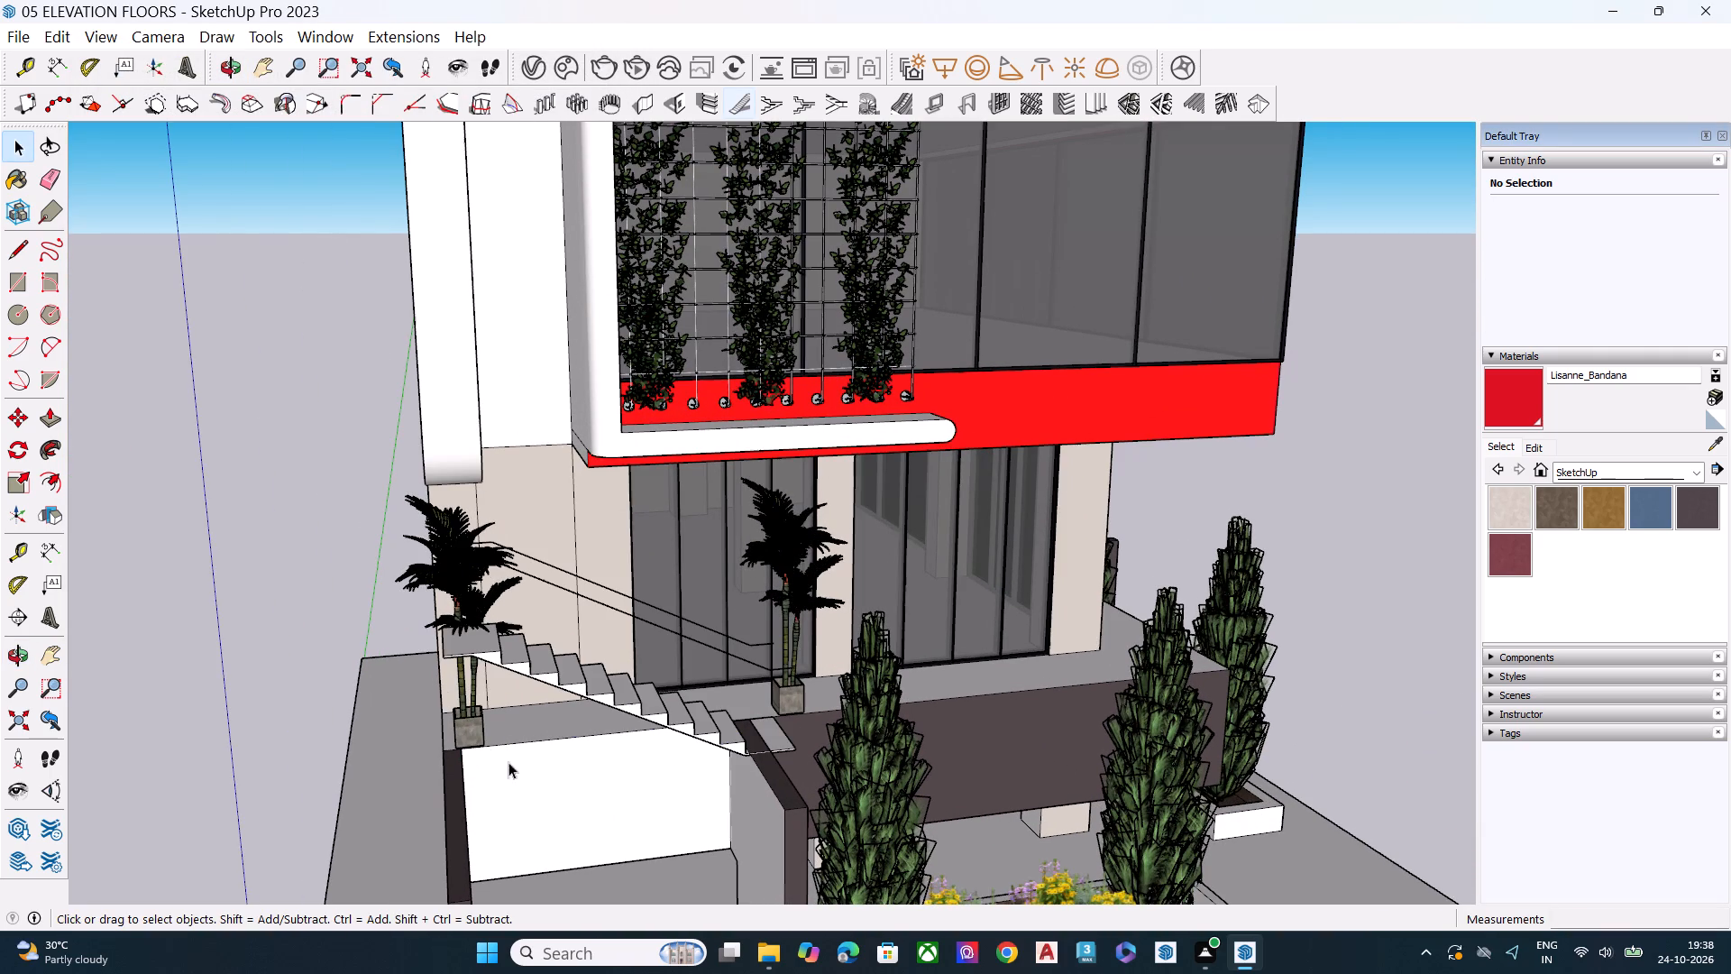
# Rotate the staircase 90 degrees about its lower landing so it climbs toward the ground-floor glazing.
pyautogui.moveTo(656, 742); pyautogui.dragTo(609, 838, button='middle')
pyautogui.scroll(6, 483, 777)
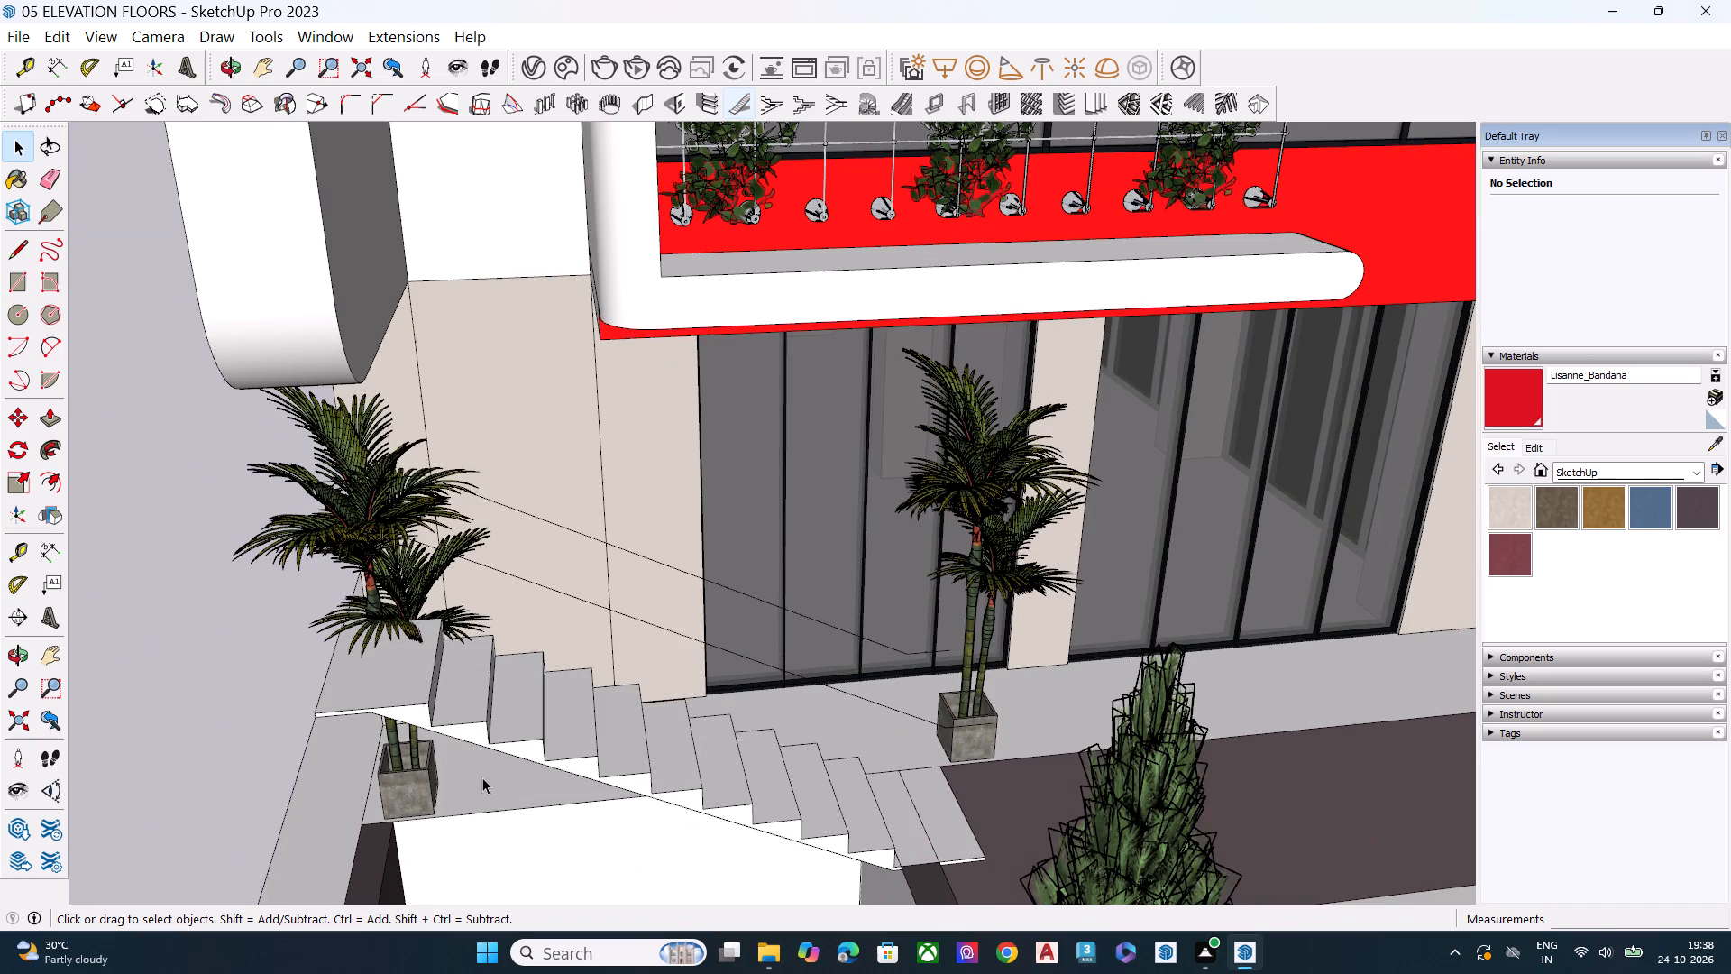
pyautogui.click(559, 749)
pyautogui.press('q')
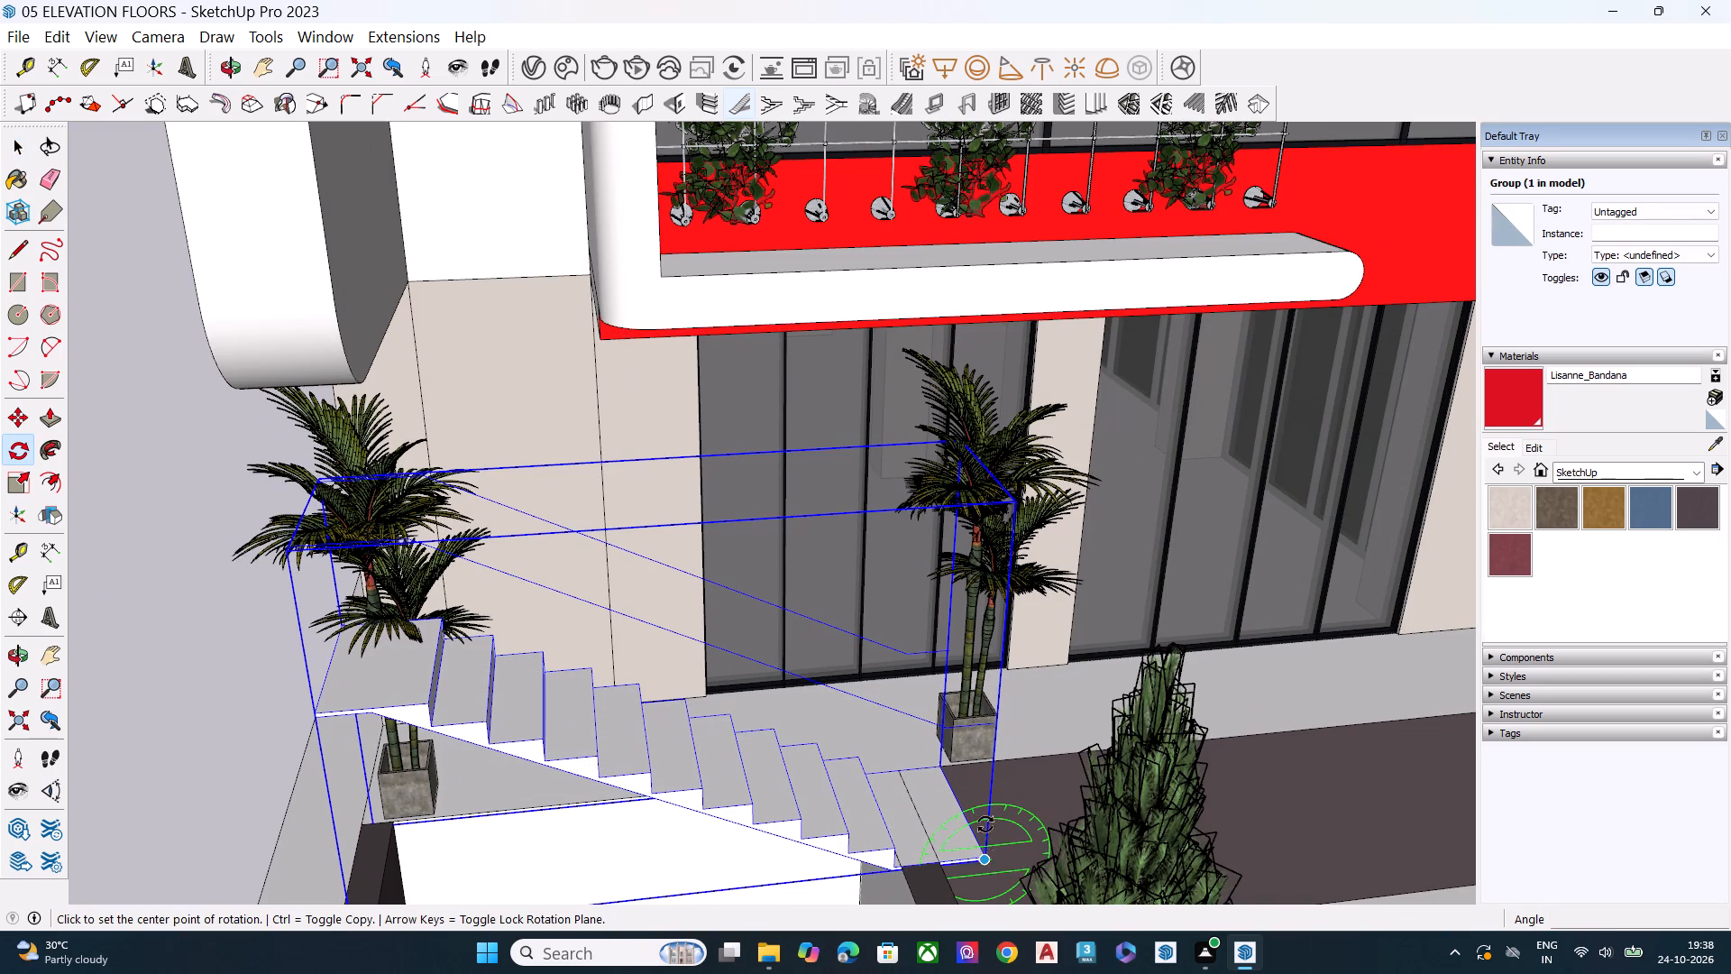
pyautogui.click(864, 820)
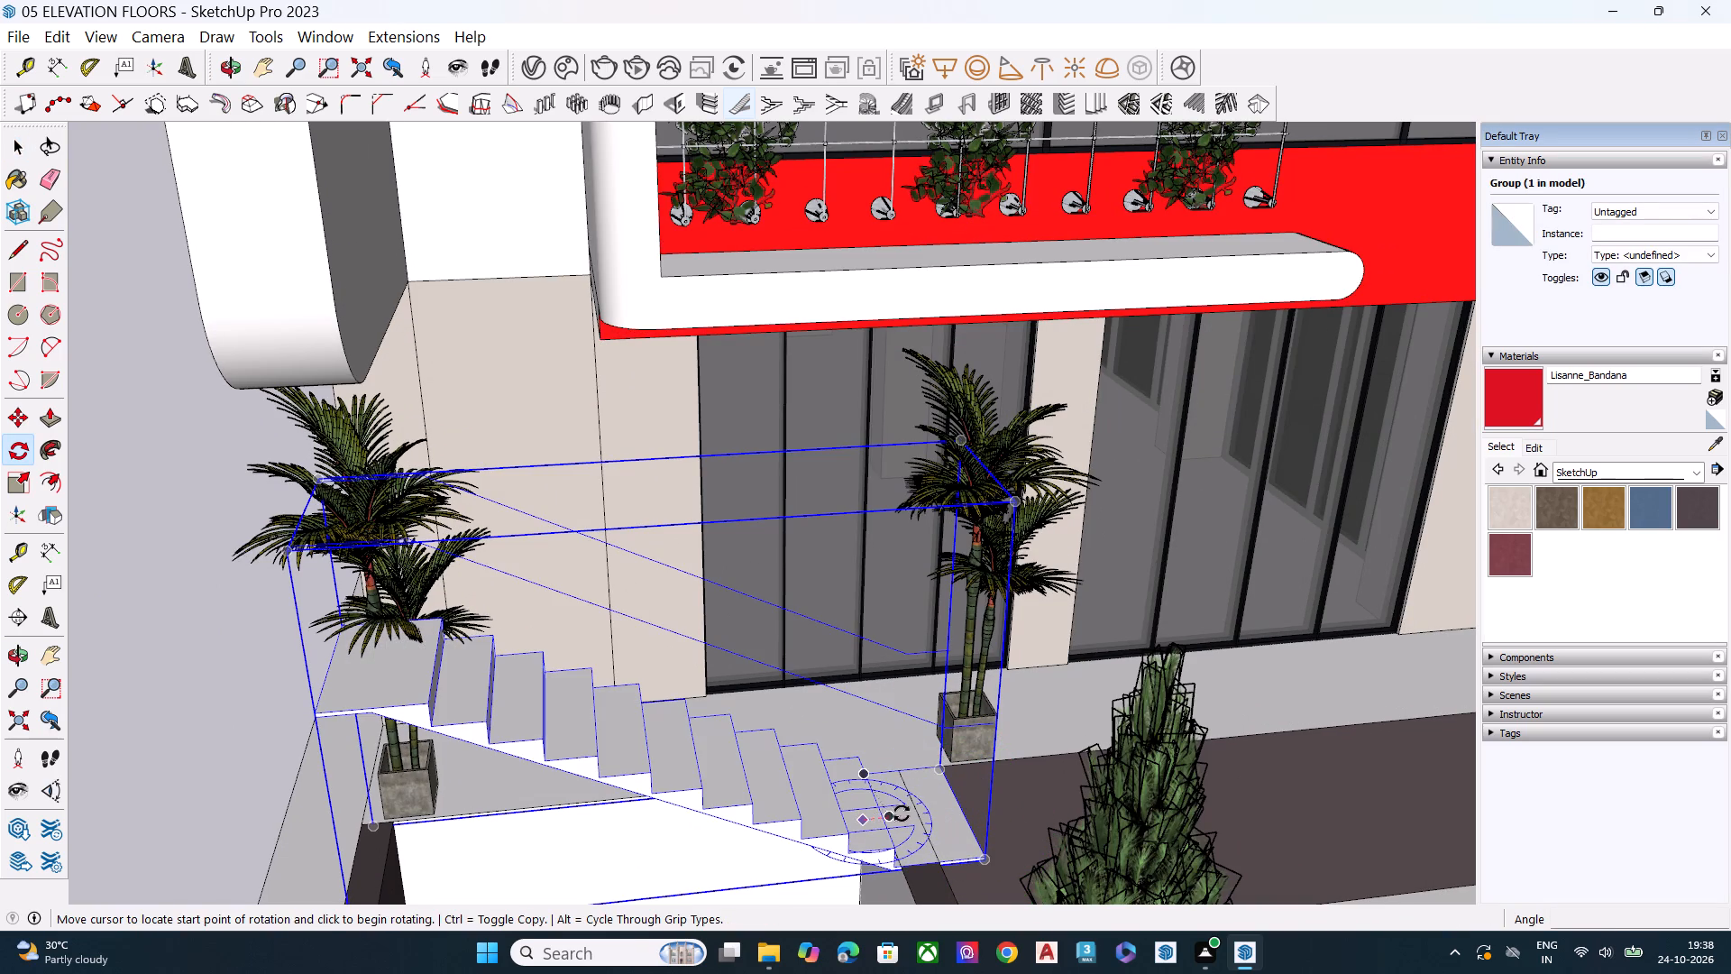
pyautogui.click(921, 810)
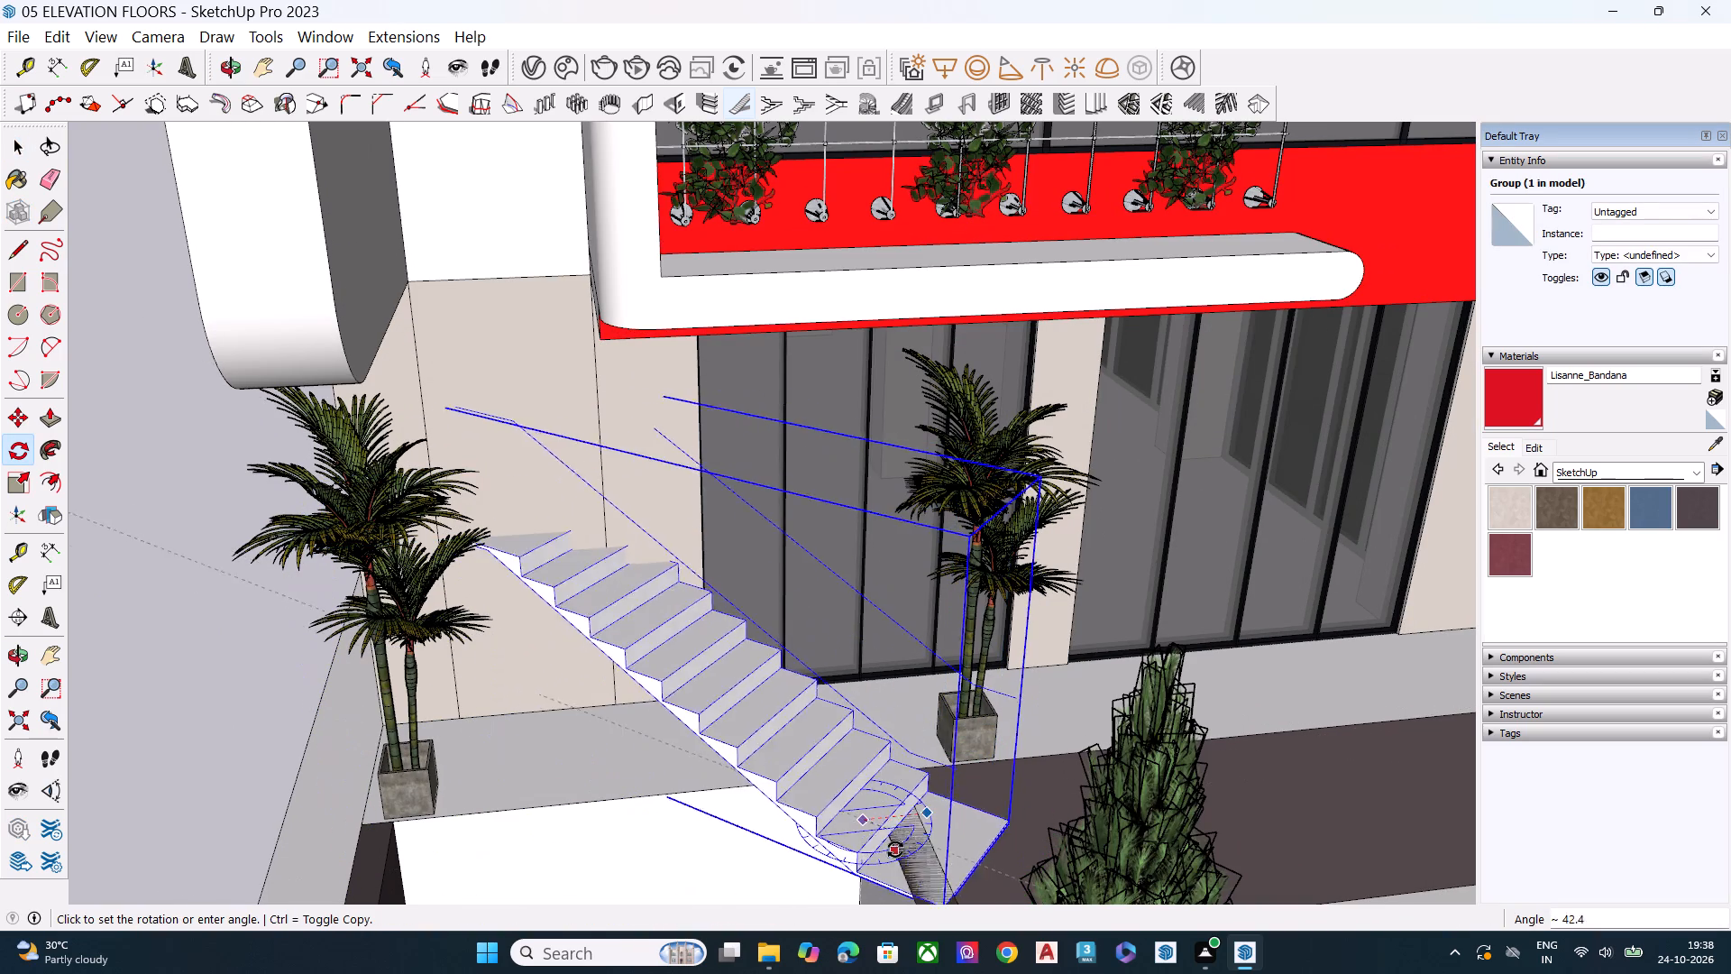
pyautogui.click(875, 868)
pyautogui.press('space')
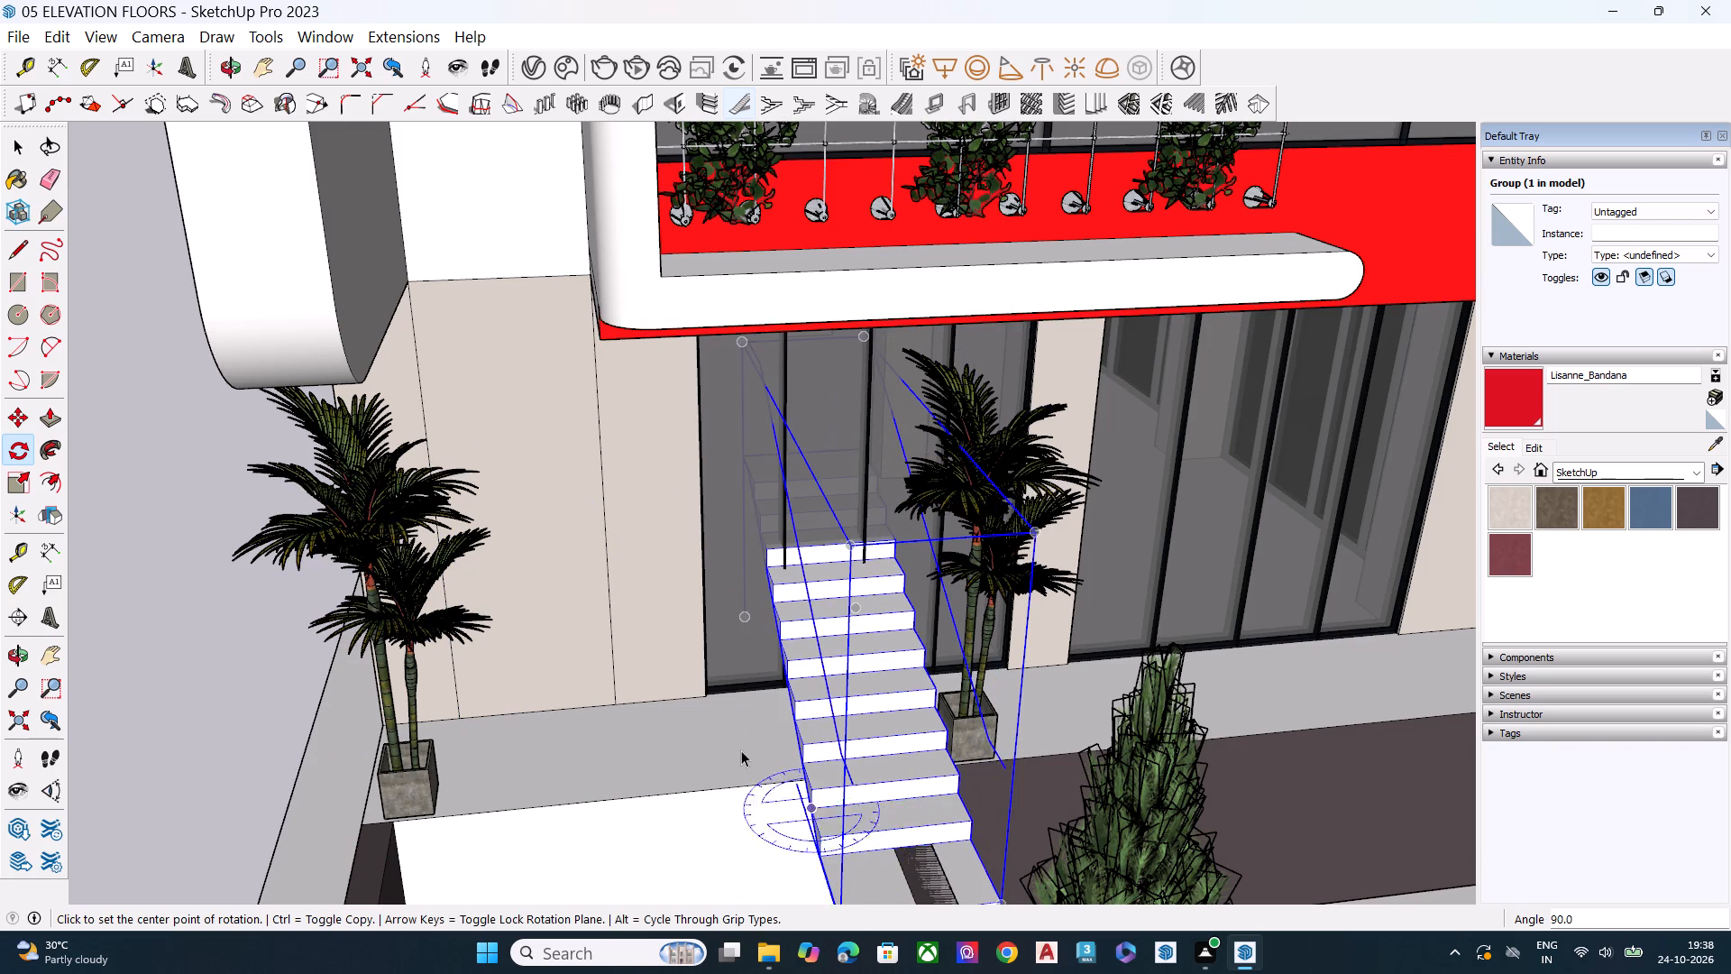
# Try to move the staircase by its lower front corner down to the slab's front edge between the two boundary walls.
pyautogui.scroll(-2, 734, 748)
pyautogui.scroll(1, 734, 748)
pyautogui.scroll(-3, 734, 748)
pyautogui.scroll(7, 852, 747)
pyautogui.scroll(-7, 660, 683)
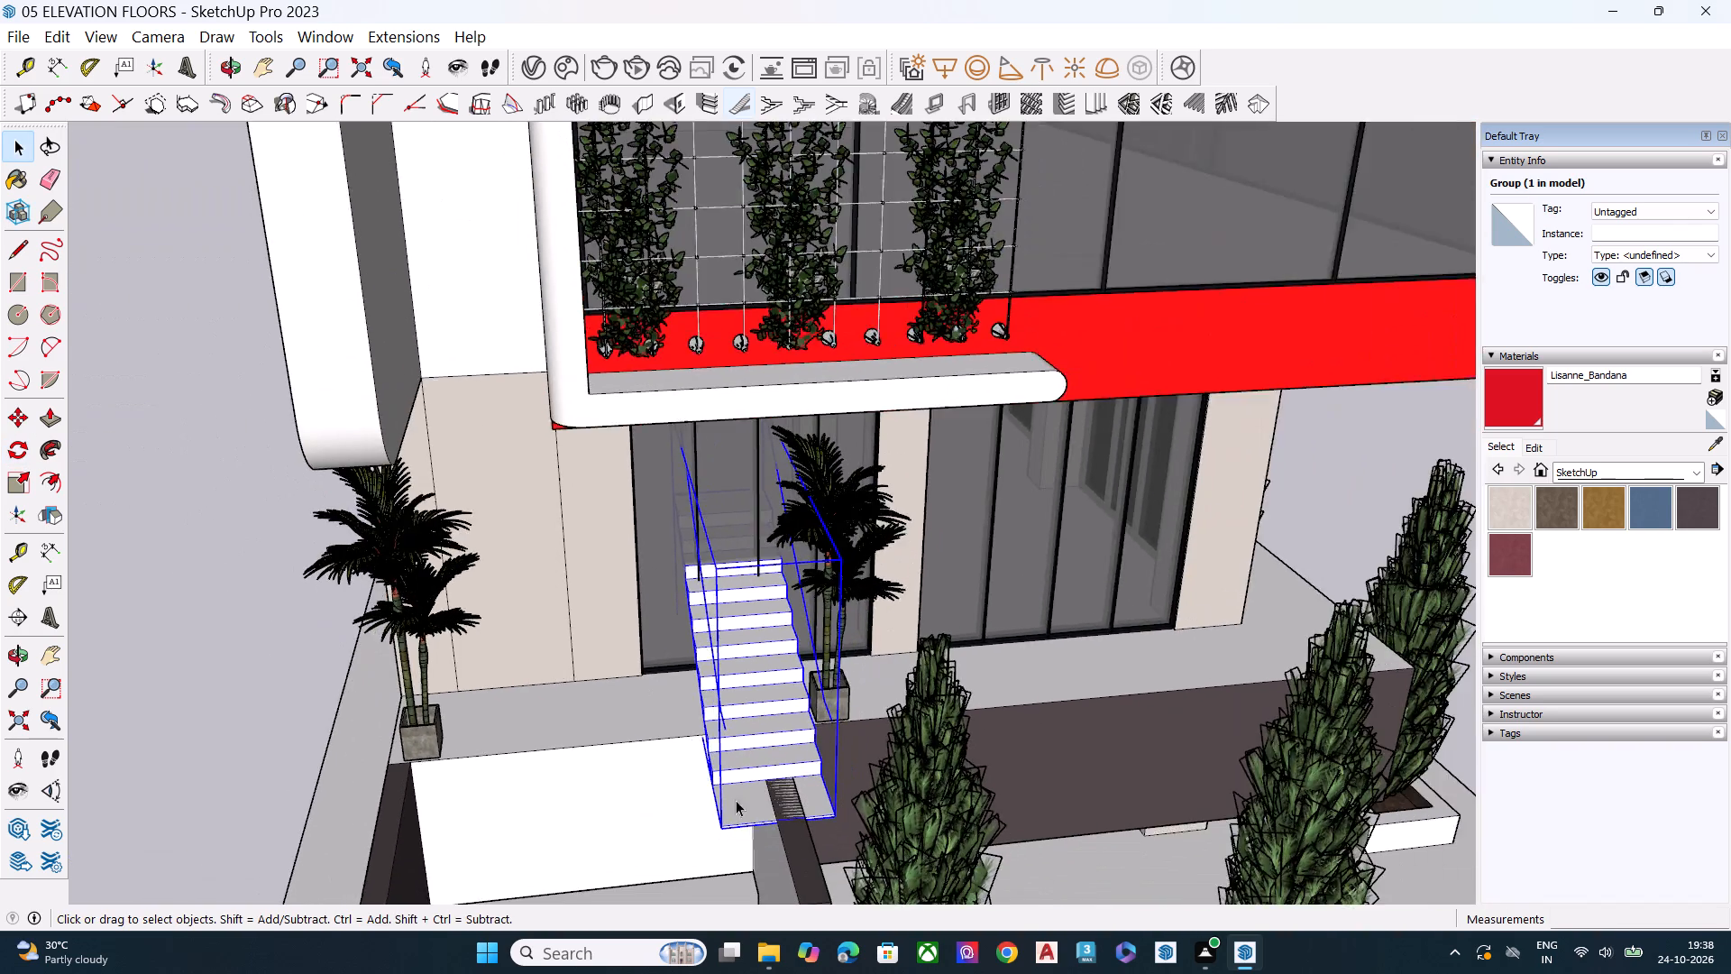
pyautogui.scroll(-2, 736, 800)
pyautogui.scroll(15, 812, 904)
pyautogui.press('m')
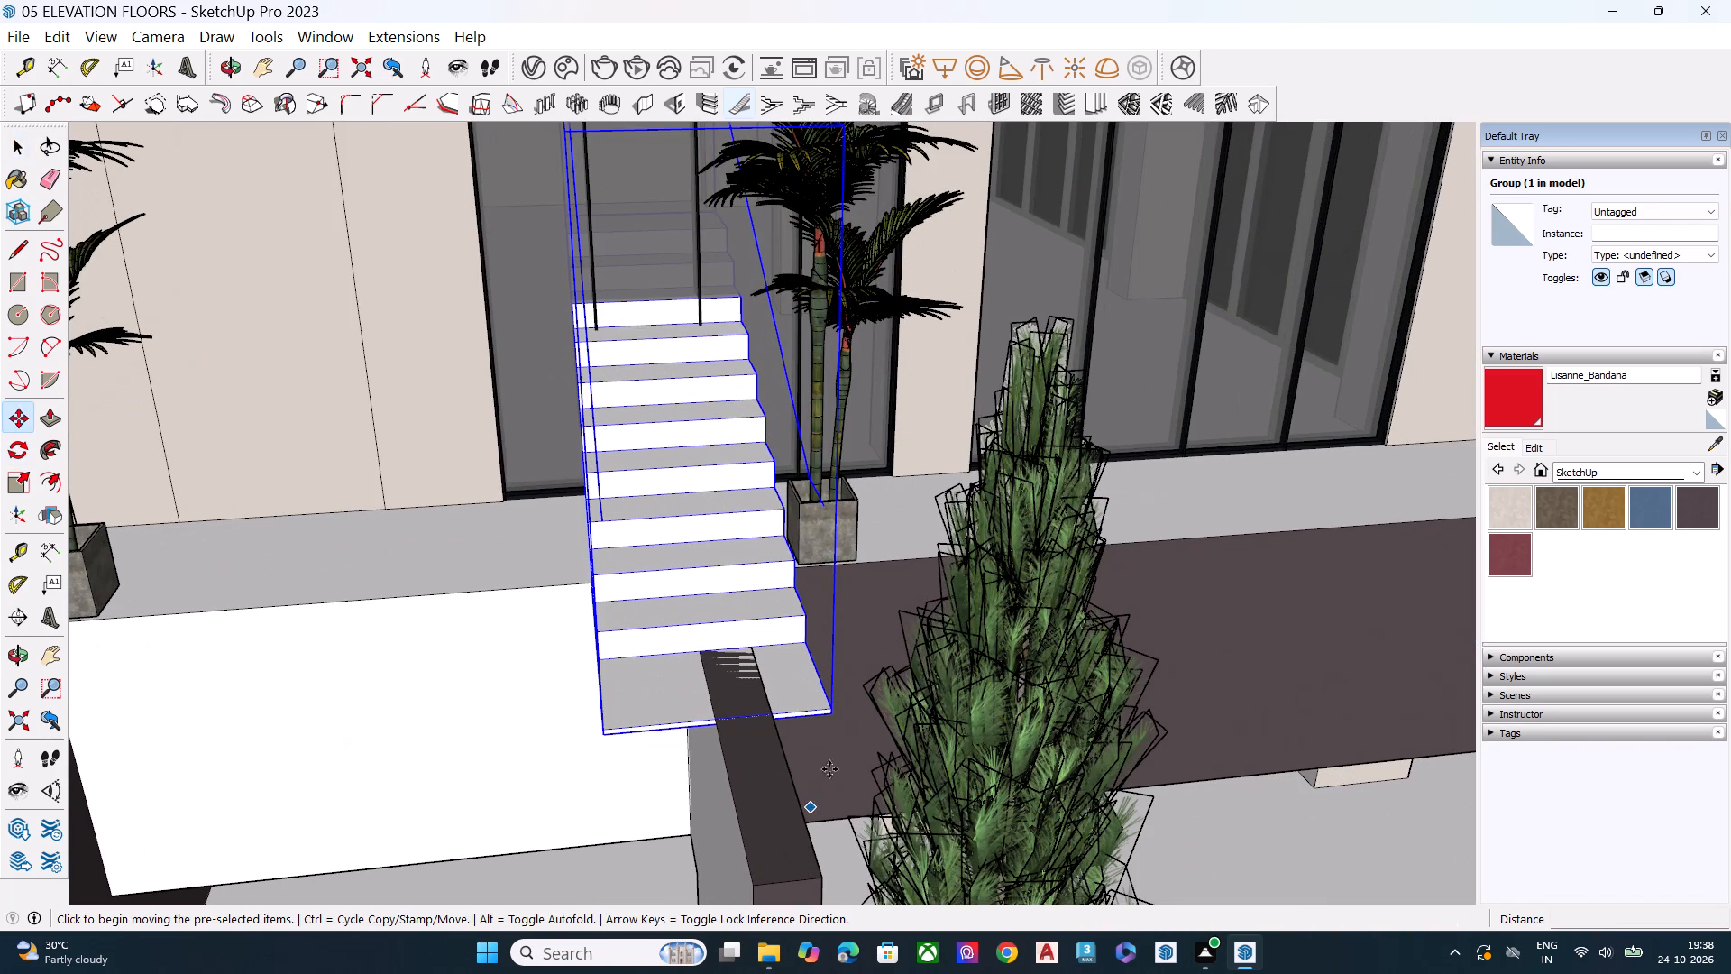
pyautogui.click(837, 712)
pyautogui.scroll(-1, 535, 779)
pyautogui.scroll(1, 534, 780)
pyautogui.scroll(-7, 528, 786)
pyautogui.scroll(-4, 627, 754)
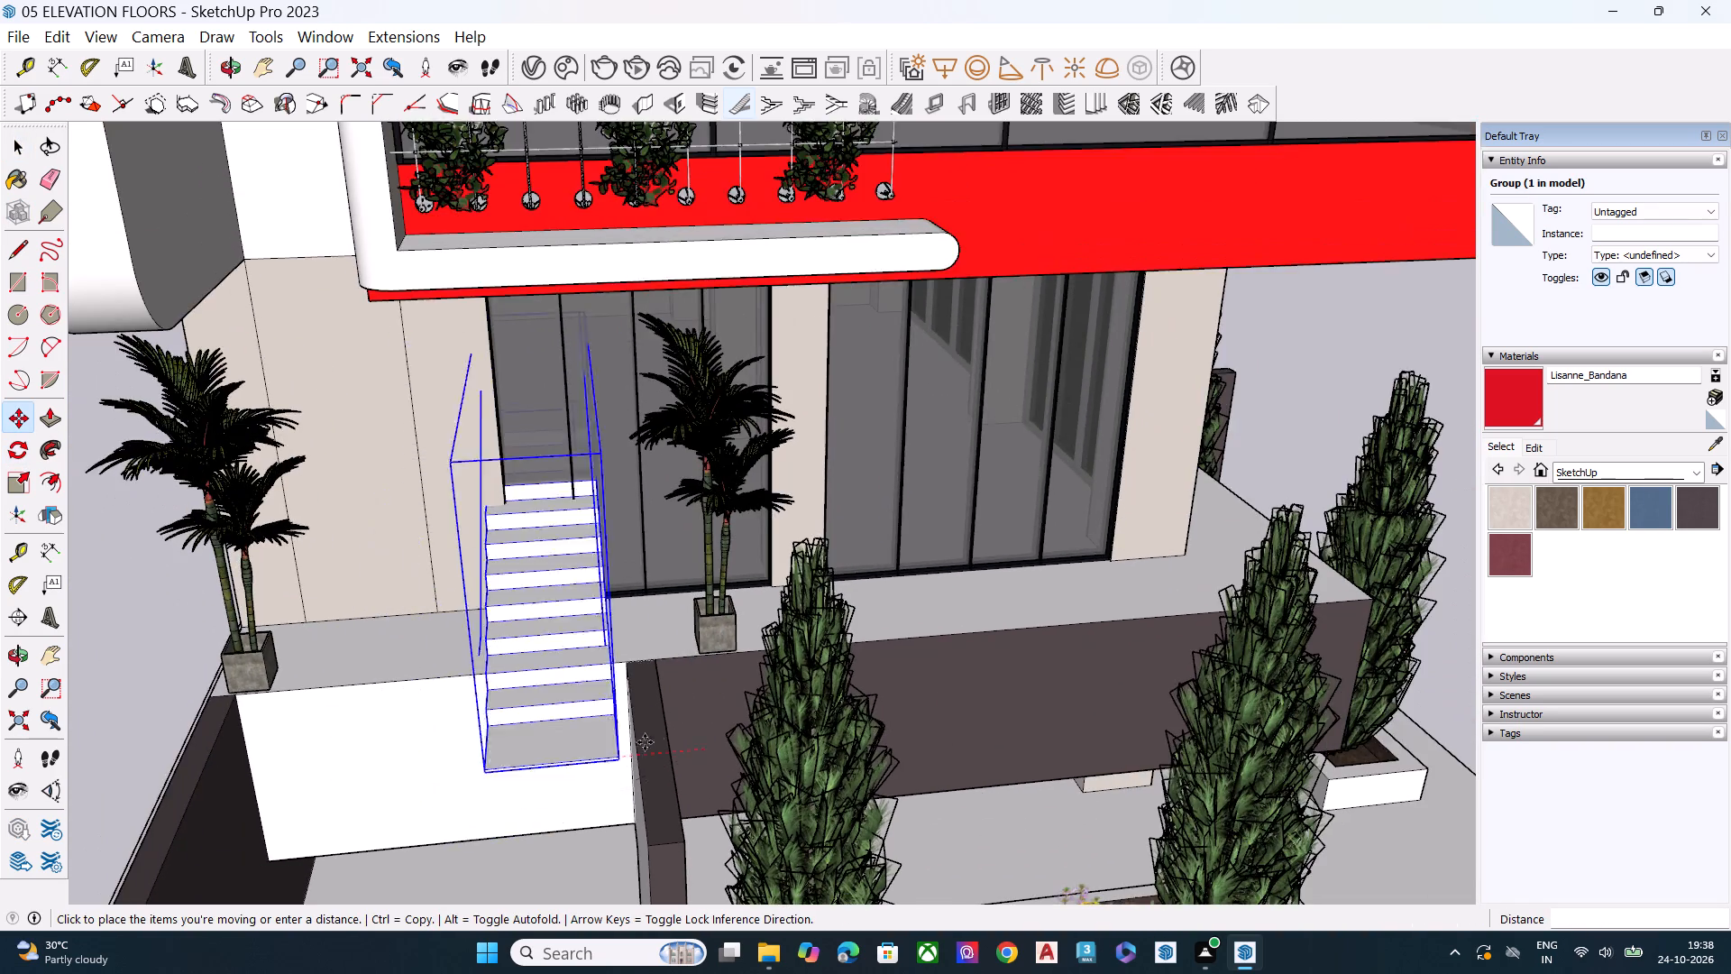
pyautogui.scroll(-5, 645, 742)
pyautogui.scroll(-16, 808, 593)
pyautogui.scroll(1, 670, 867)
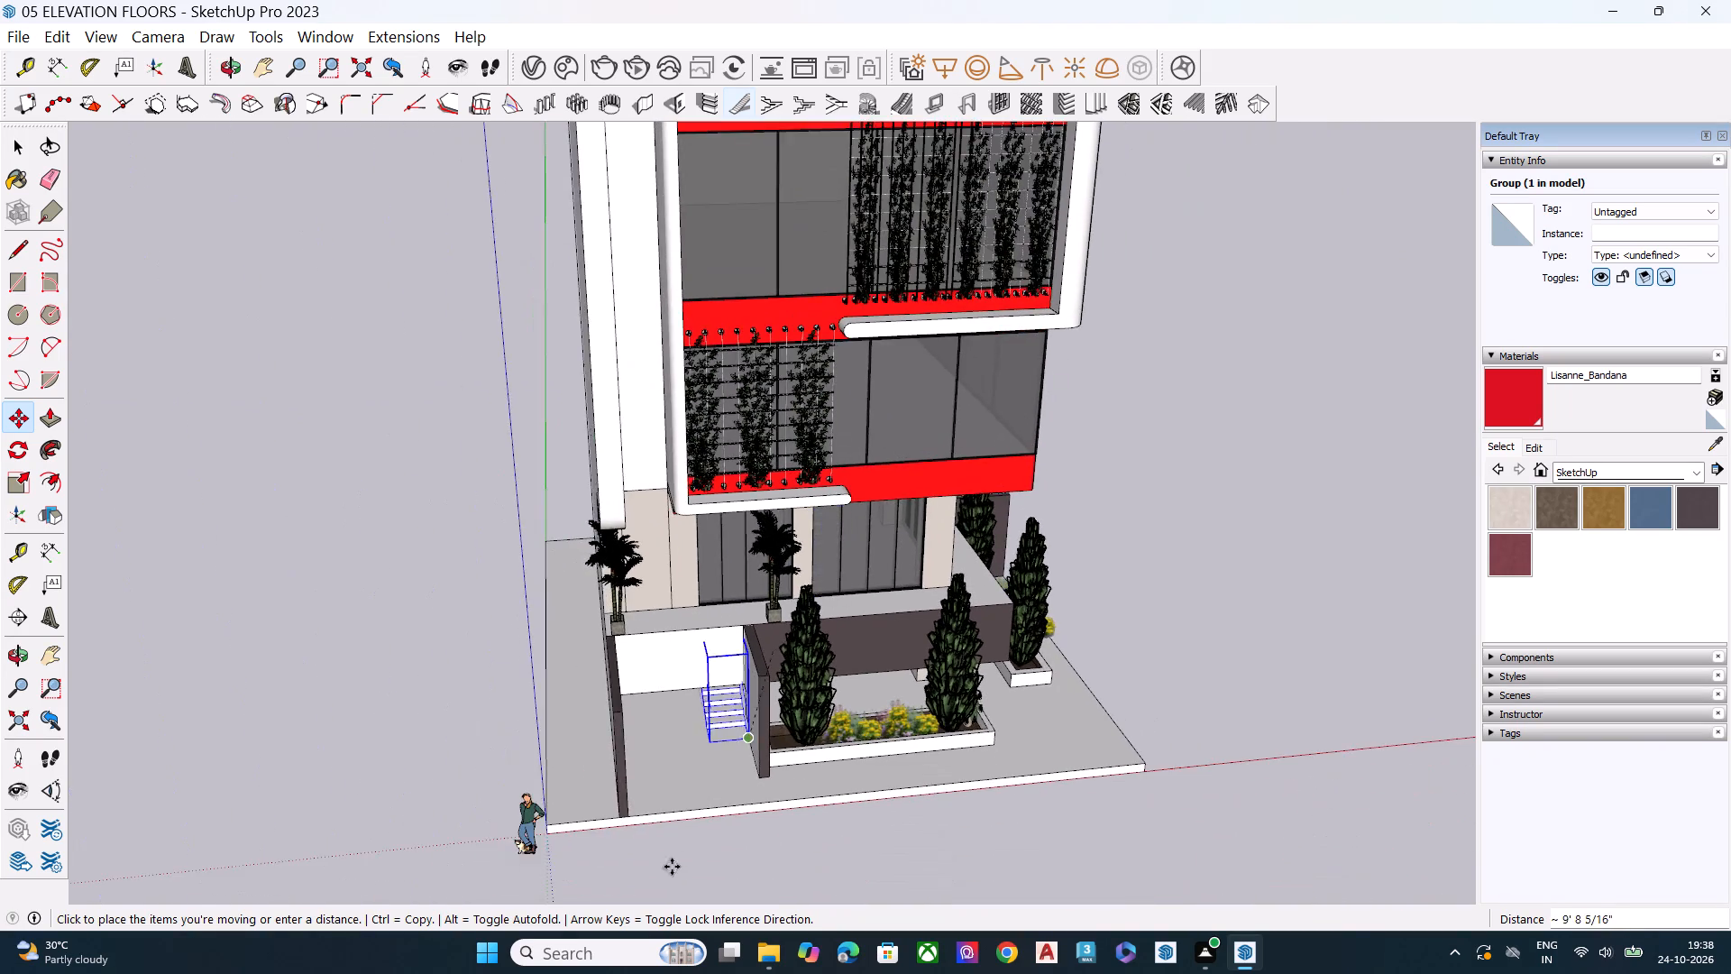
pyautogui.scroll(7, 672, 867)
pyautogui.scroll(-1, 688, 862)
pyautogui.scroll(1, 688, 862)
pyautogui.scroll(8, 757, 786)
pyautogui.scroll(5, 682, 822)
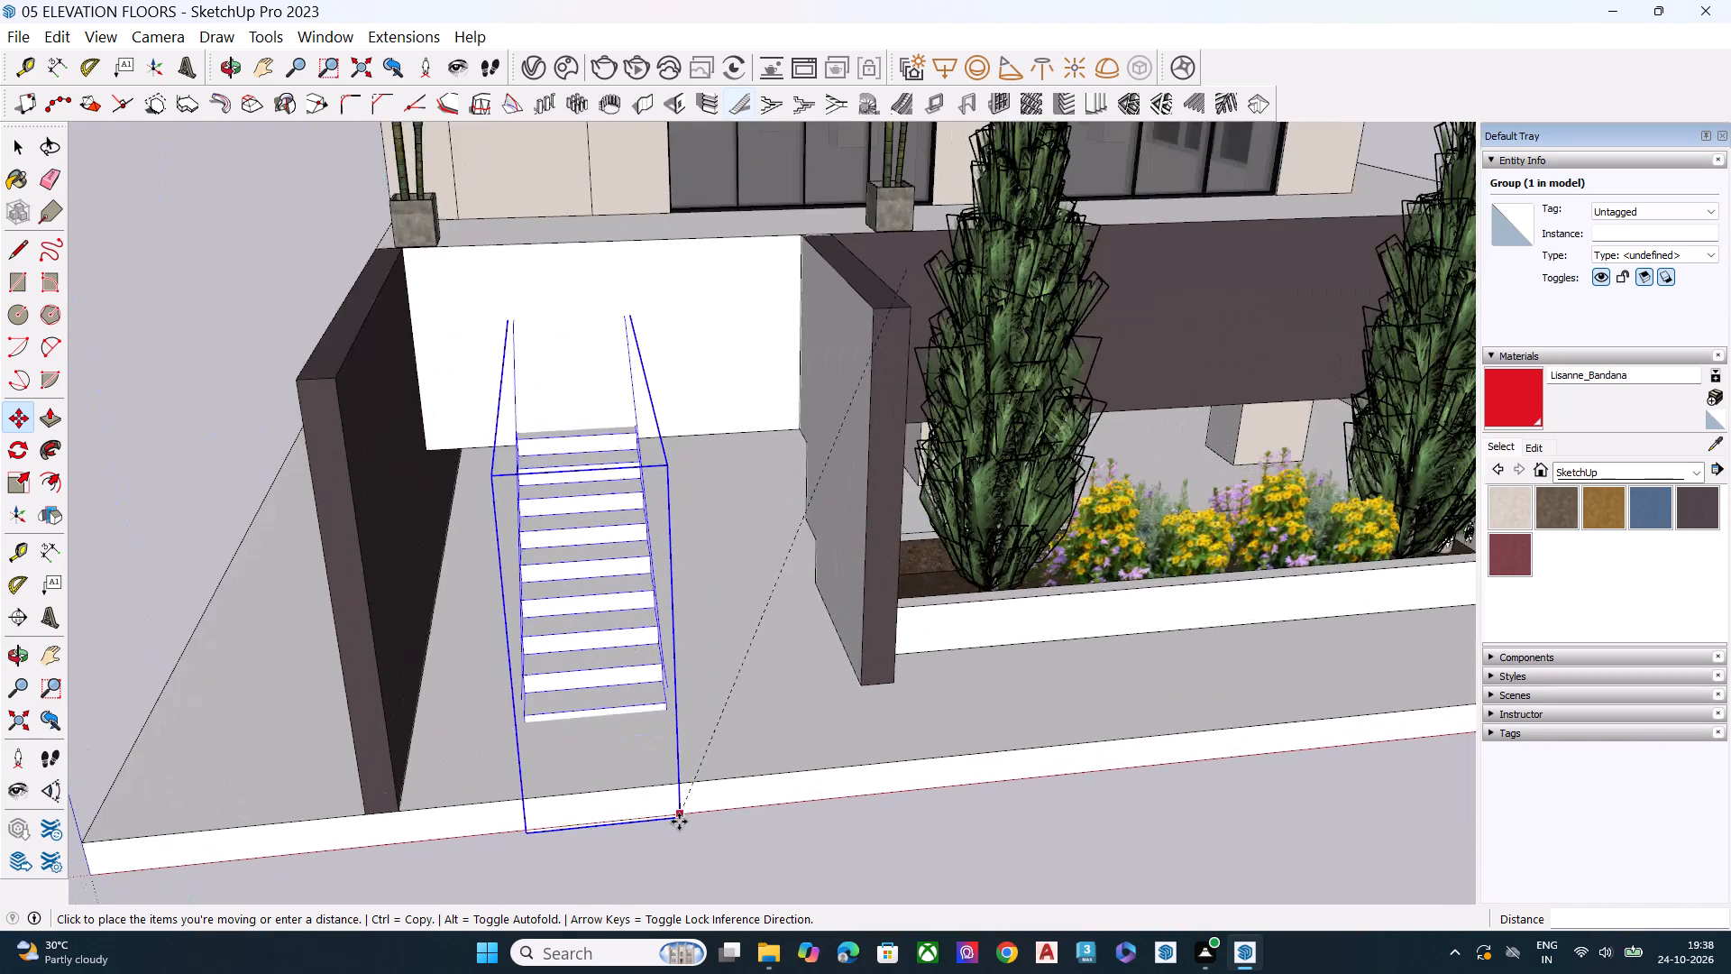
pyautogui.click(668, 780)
# Move the staircase so its lower outer corner sits at the foot of the outer boundary wall's front end.
pyautogui.moveTo(695, 796); pyautogui.dragTo(875, 642, button='middle')
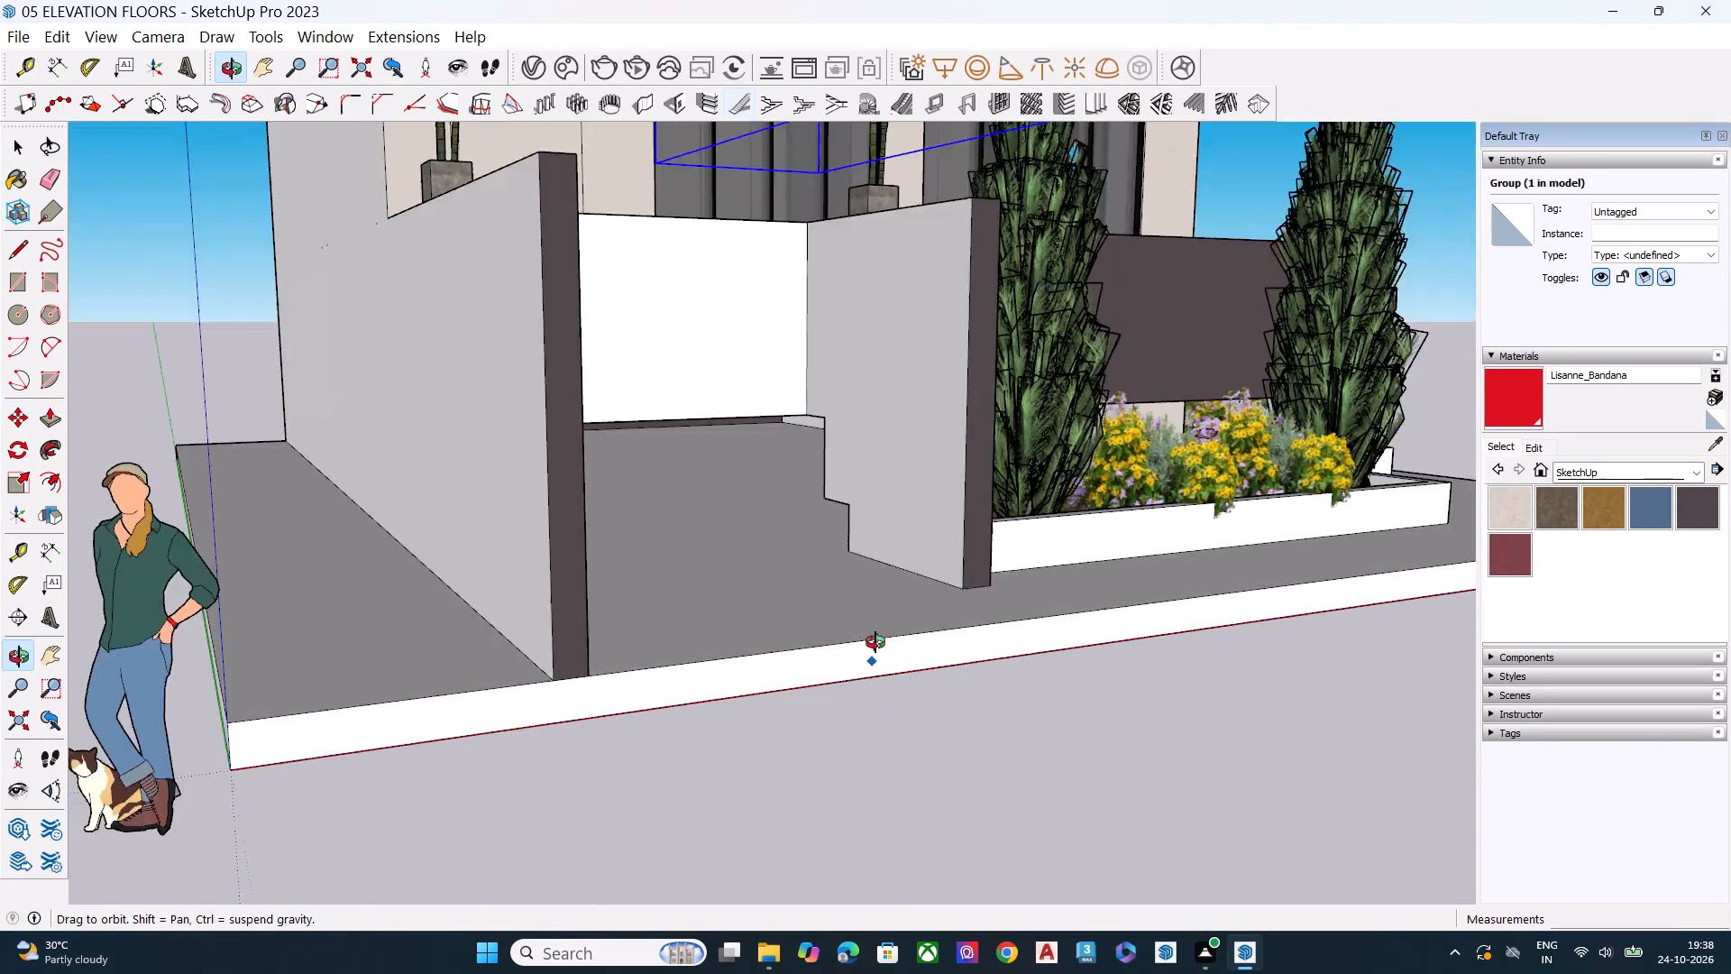
pyautogui.moveTo(875, 642); pyautogui.dragTo(881, 639, button='middle')
pyautogui.scroll(1, 881, 639)
pyautogui.scroll(-10, 875, 642)
pyautogui.scroll(-6, 721, 720)
pyautogui.moveTo(797, 731); pyautogui.dragTo(909, 735, button='middle')
pyautogui.click(1316, 422)
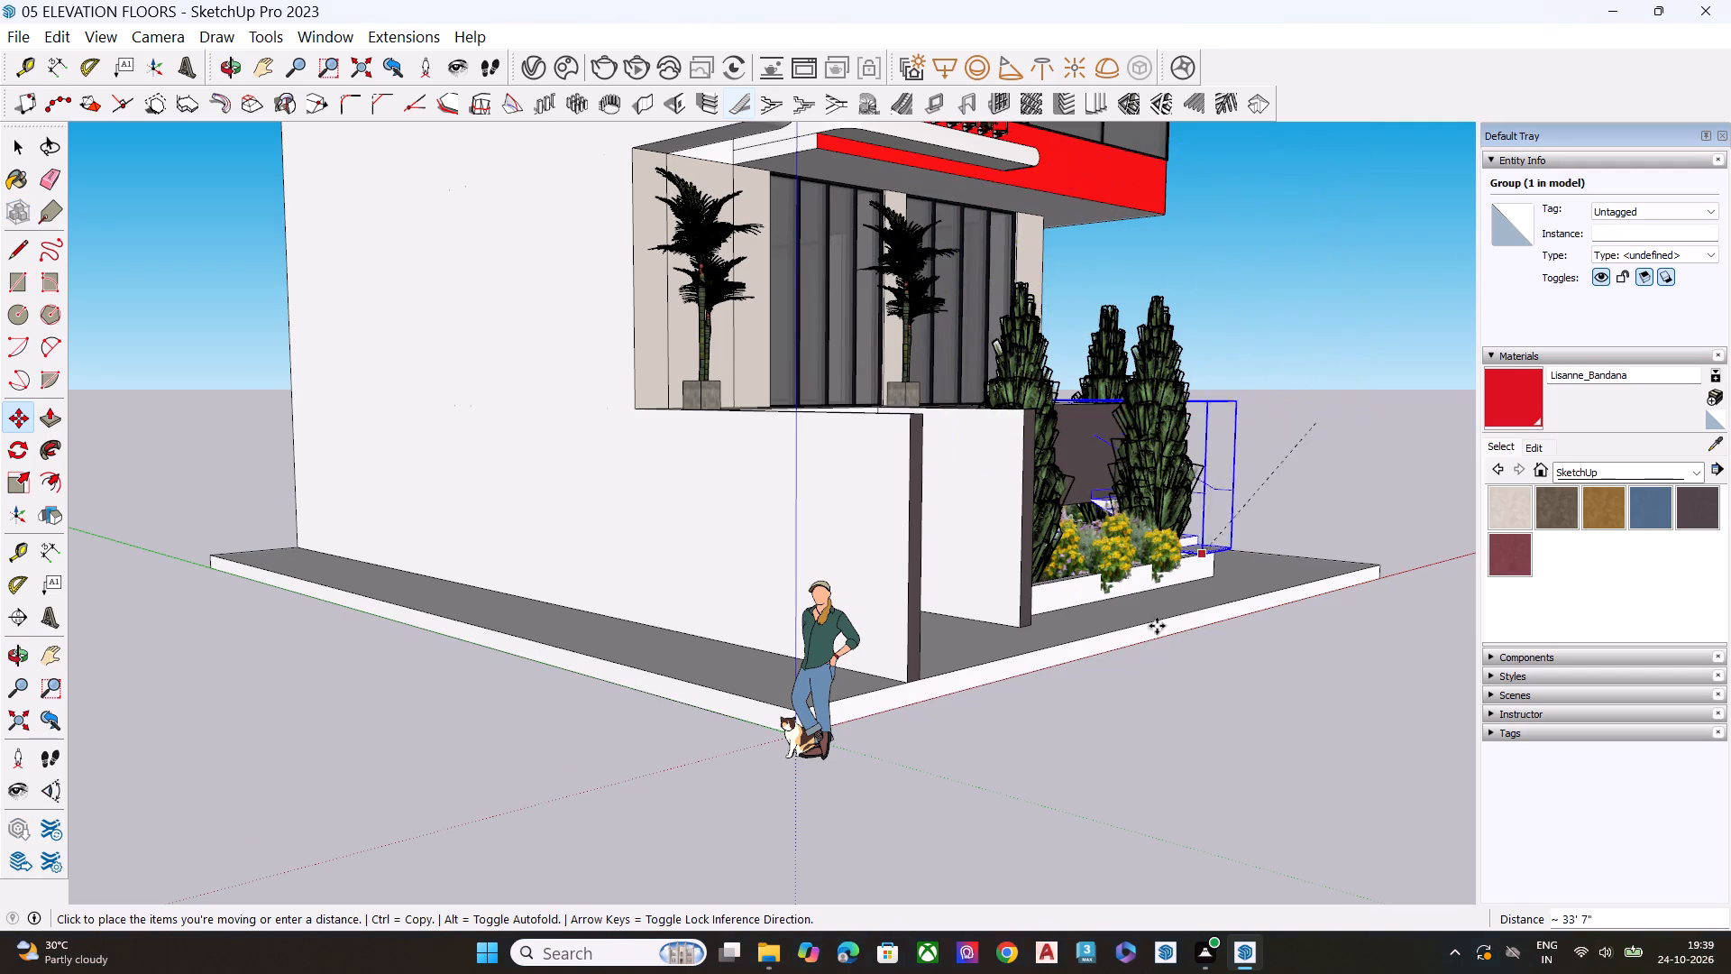
pyautogui.scroll(3, 994, 664)
pyautogui.scroll(-1, 988, 666)
pyautogui.scroll(13, 986, 667)
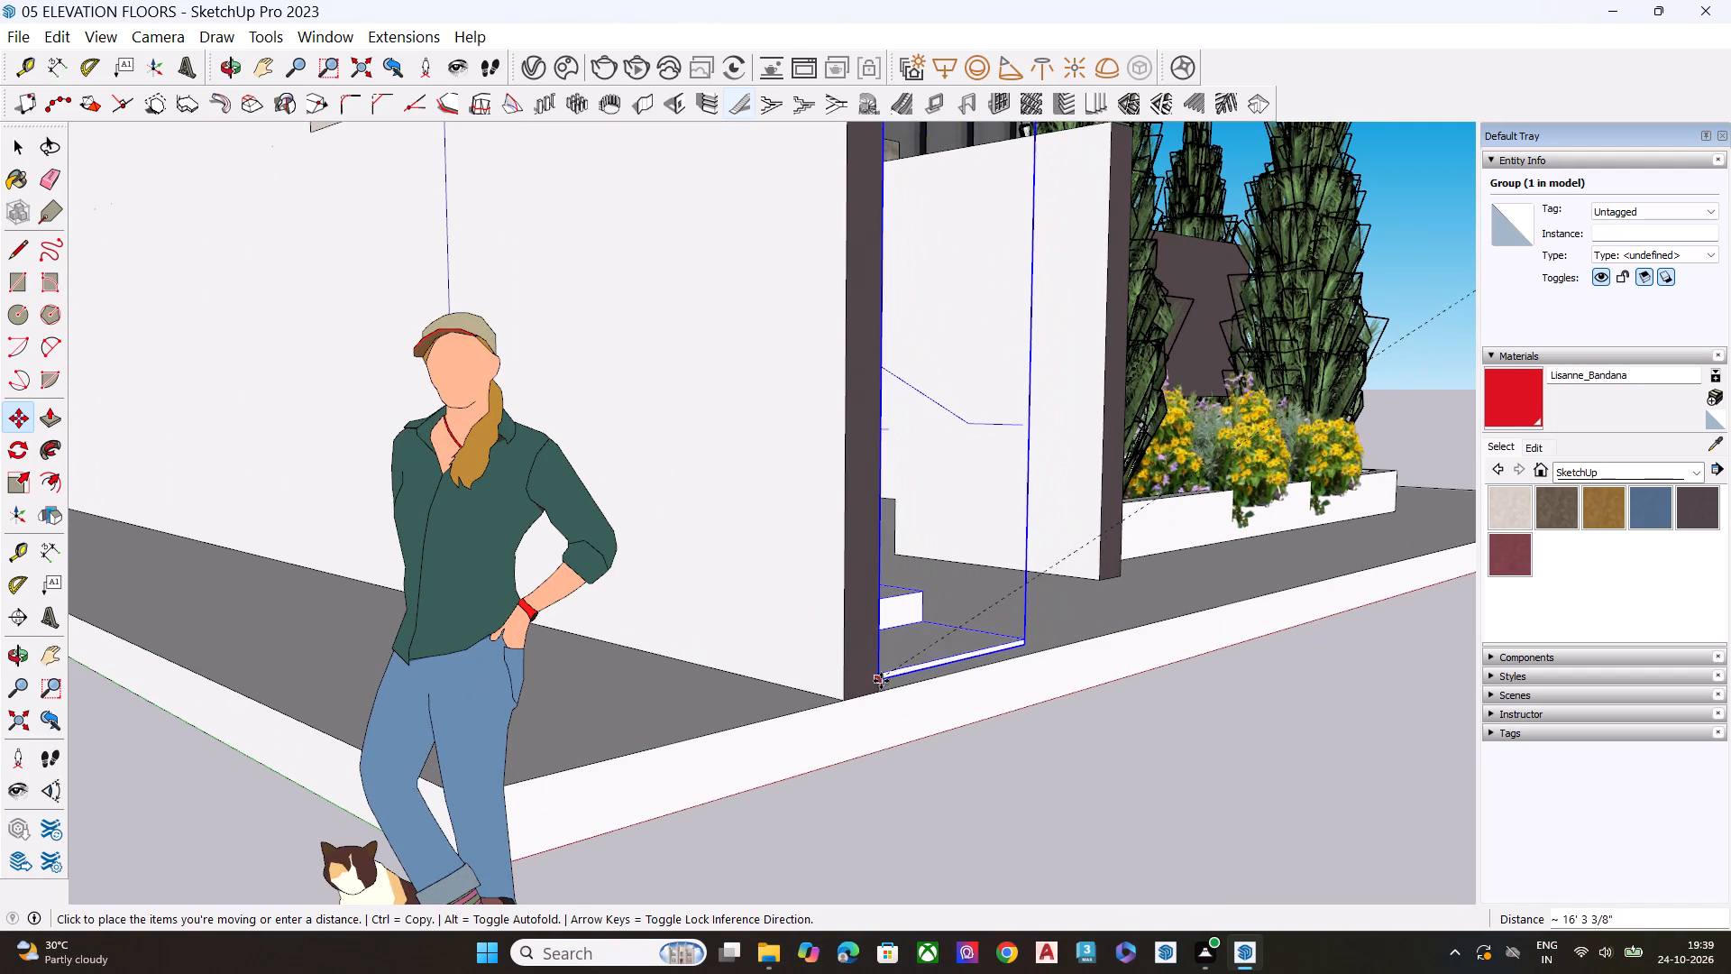
pyautogui.click(879, 684)
# Scale the staircase's height upward by a factor of about 1.13.
pyautogui.moveTo(997, 680); pyautogui.dragTo(820, 827, button='middle')
pyautogui.scroll(-4, 662, 723)
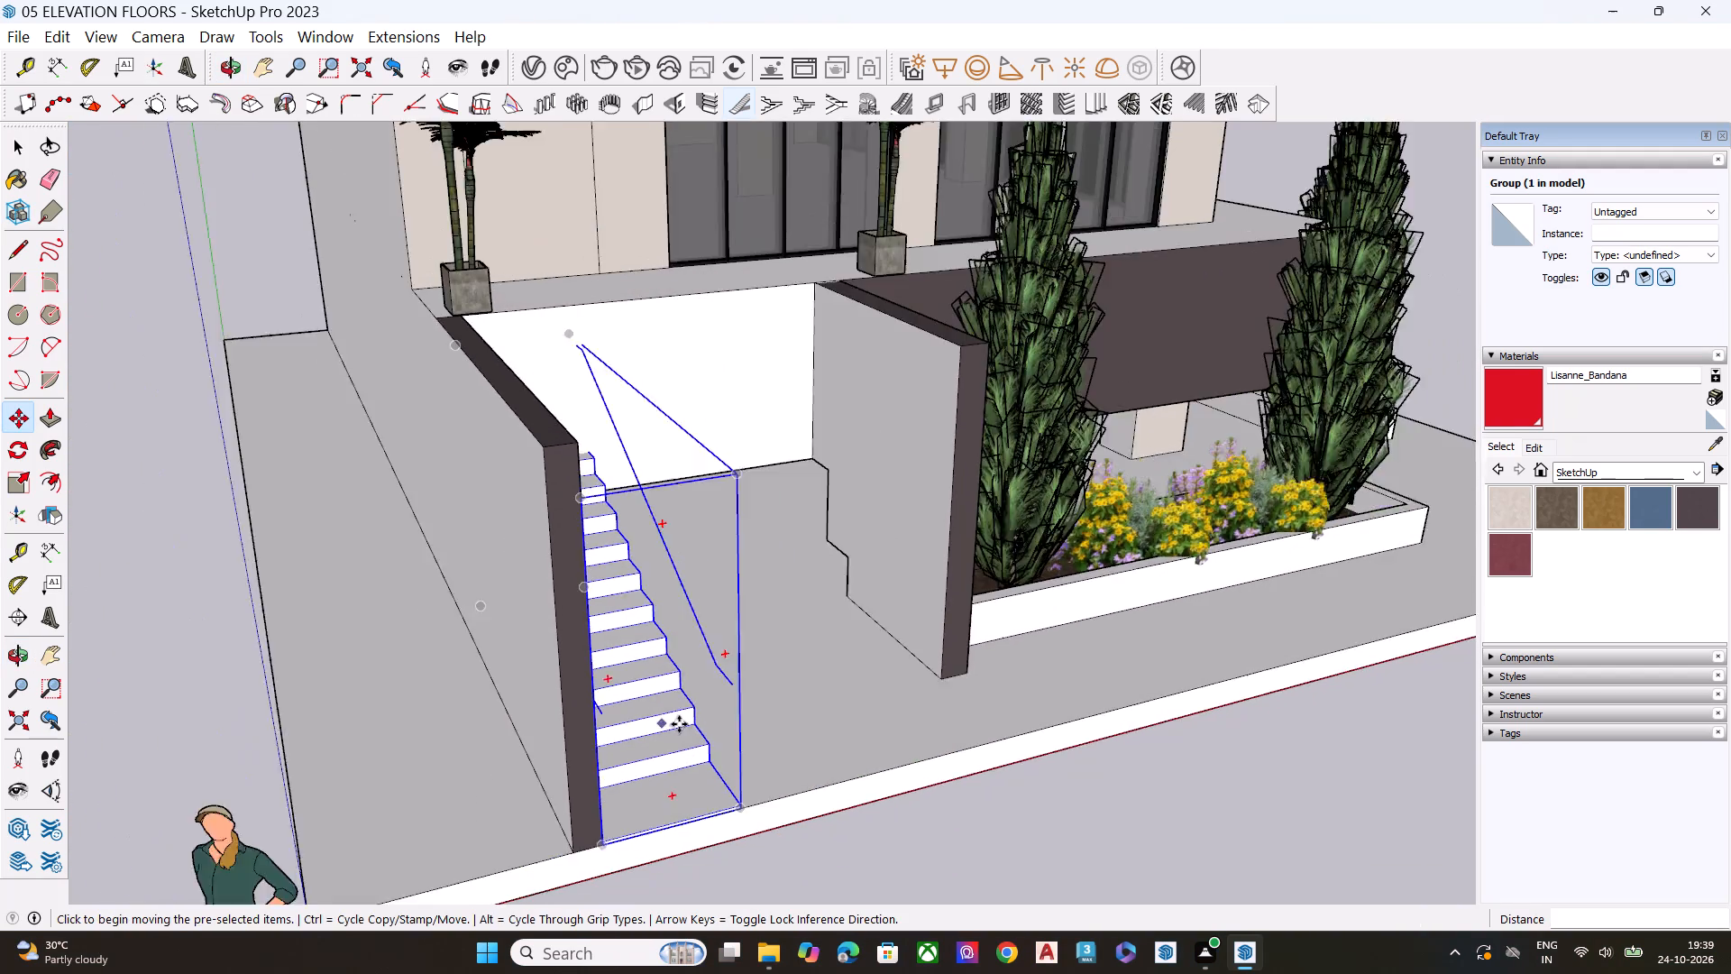
pyautogui.scroll(-2, 679, 724)
pyautogui.moveTo(788, 728); pyautogui.dragTo(465, 772, button='middle')
pyautogui.scroll(8, 361, 562)
pyautogui.scroll(-2, 471, 546)
pyautogui.scroll(1, 475, 548)
pyautogui.scroll(-2, 475, 548)
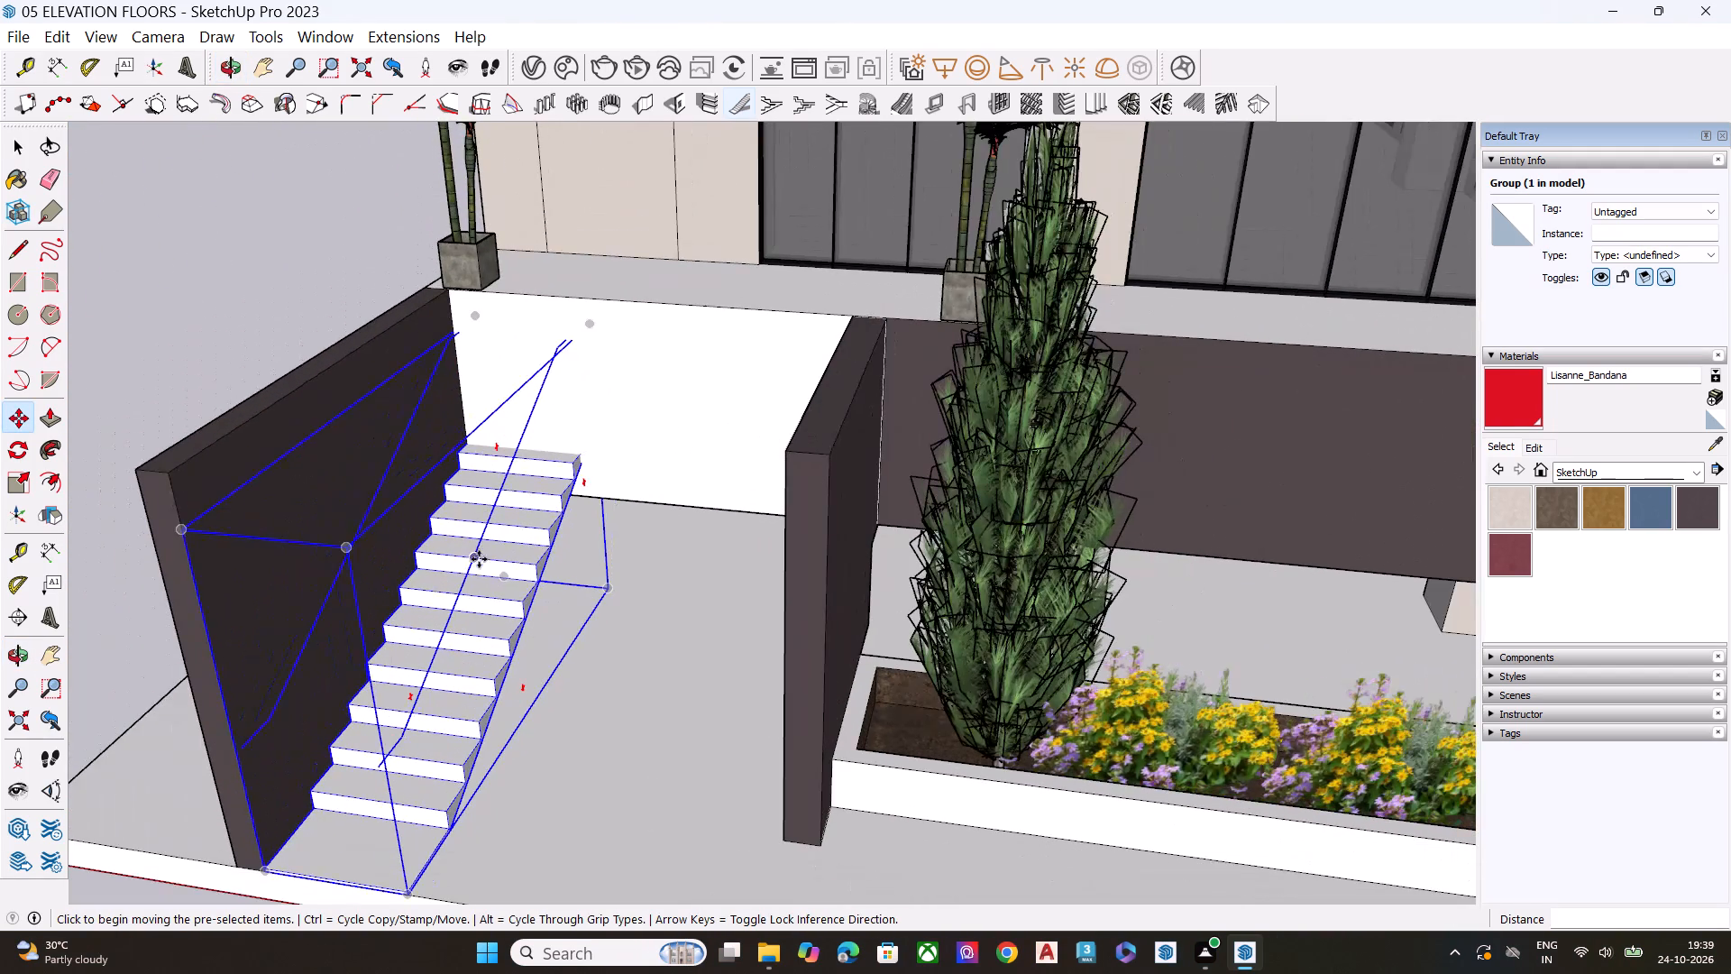
pyautogui.press('s')
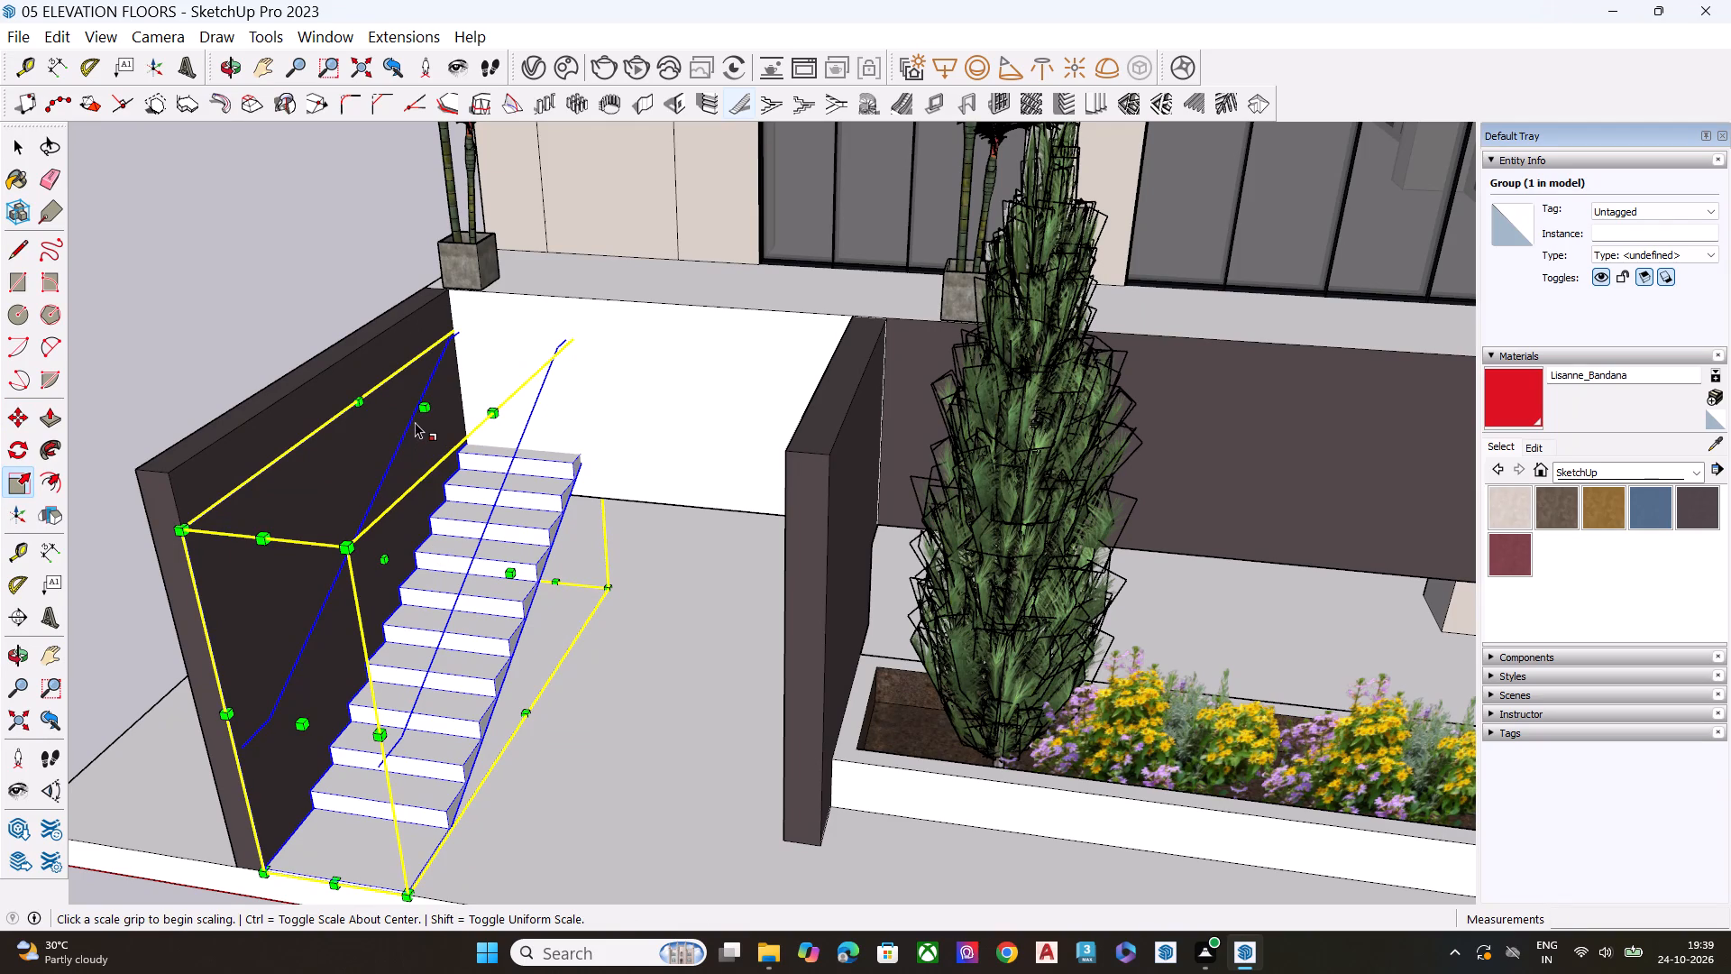
pyautogui.click(419, 409)
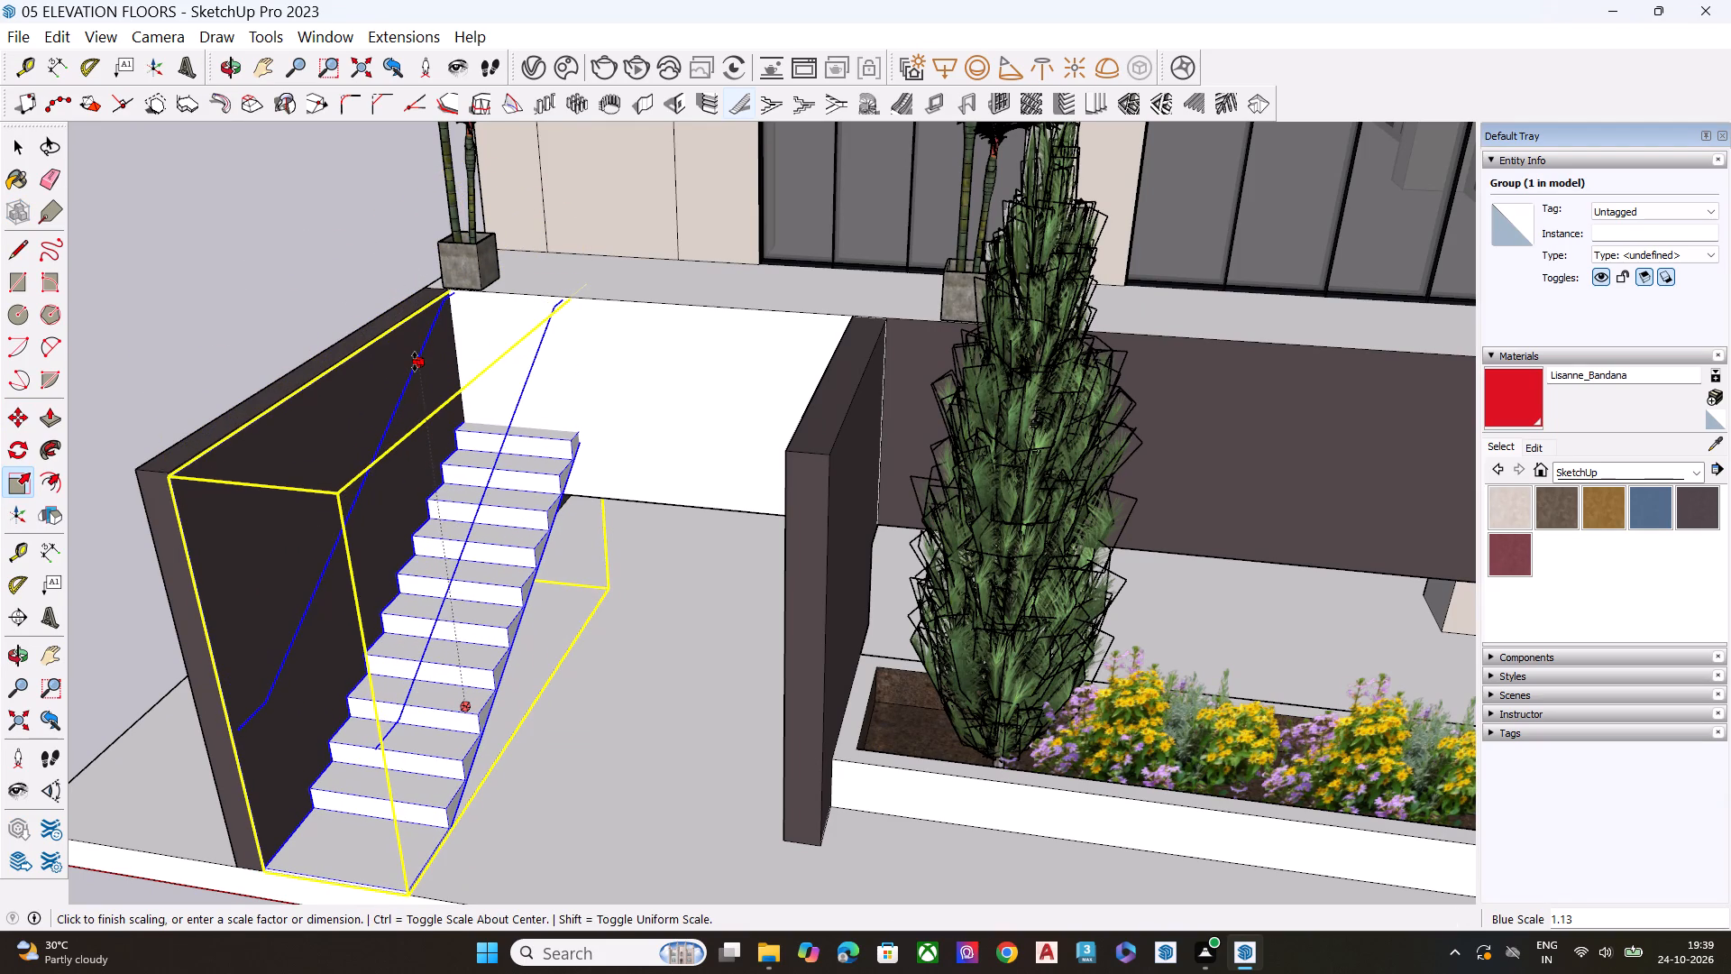
pyautogui.click(415, 362)
# Scale the staircase's width until it spans from the outer boundary wall to the planter-side wall.
pyautogui.scroll(1, 563, 624)
pyautogui.press('s')
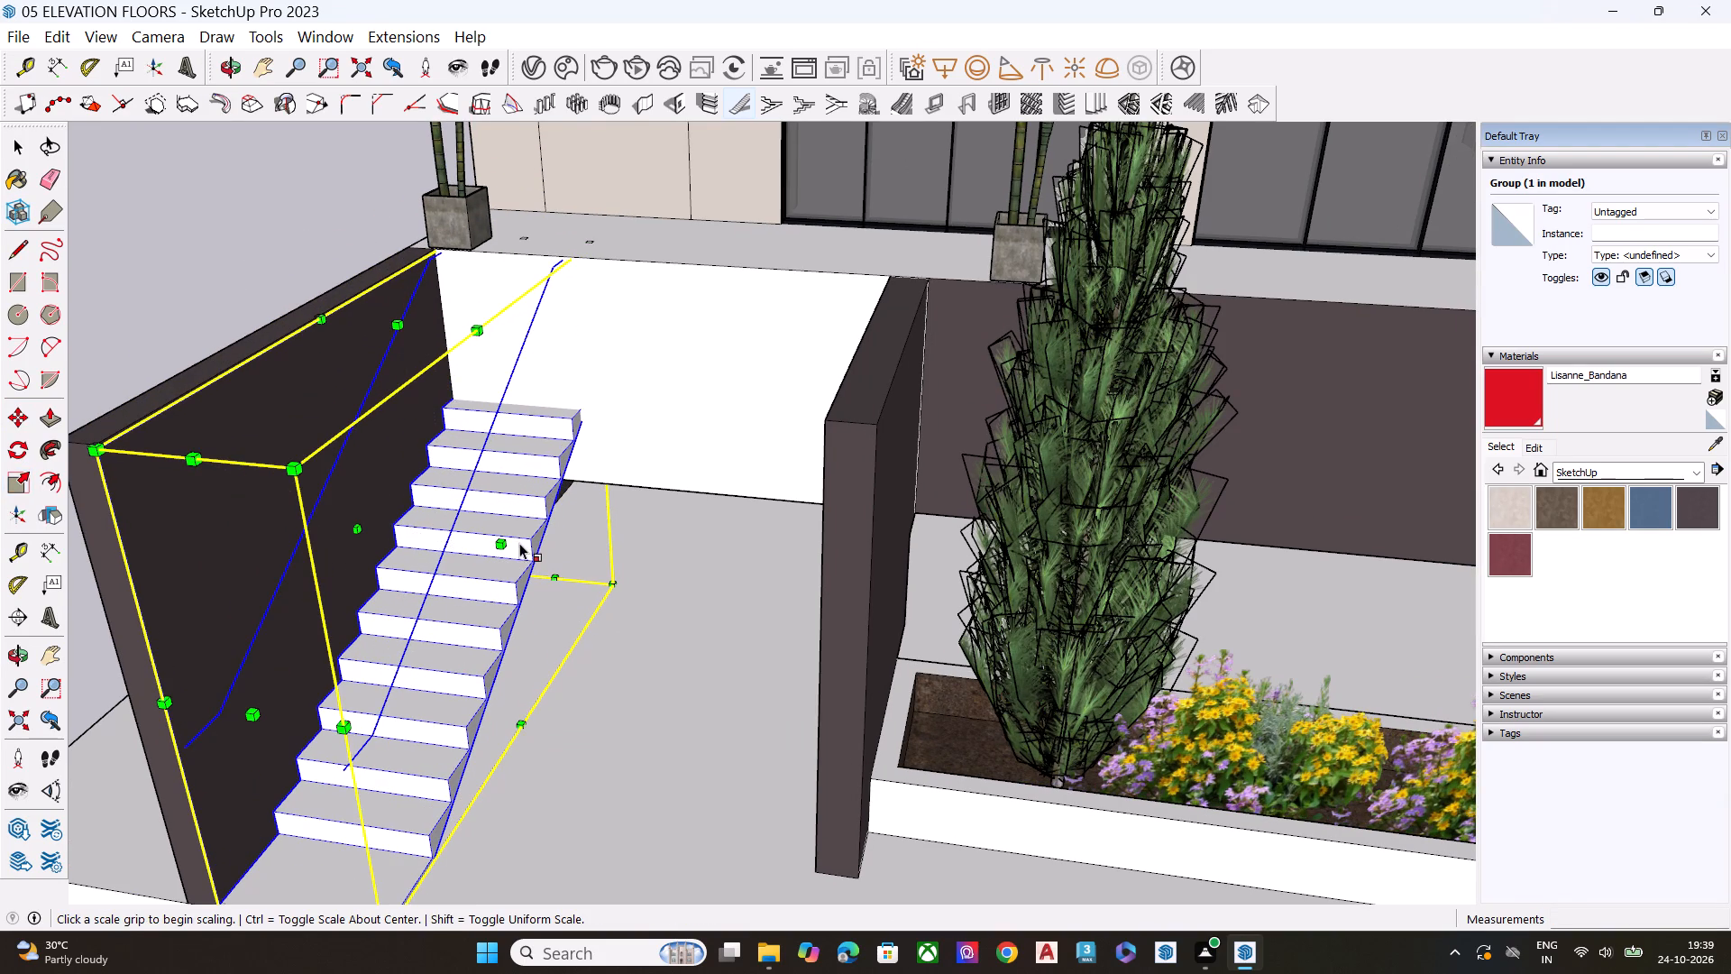
pyautogui.click(498, 537)
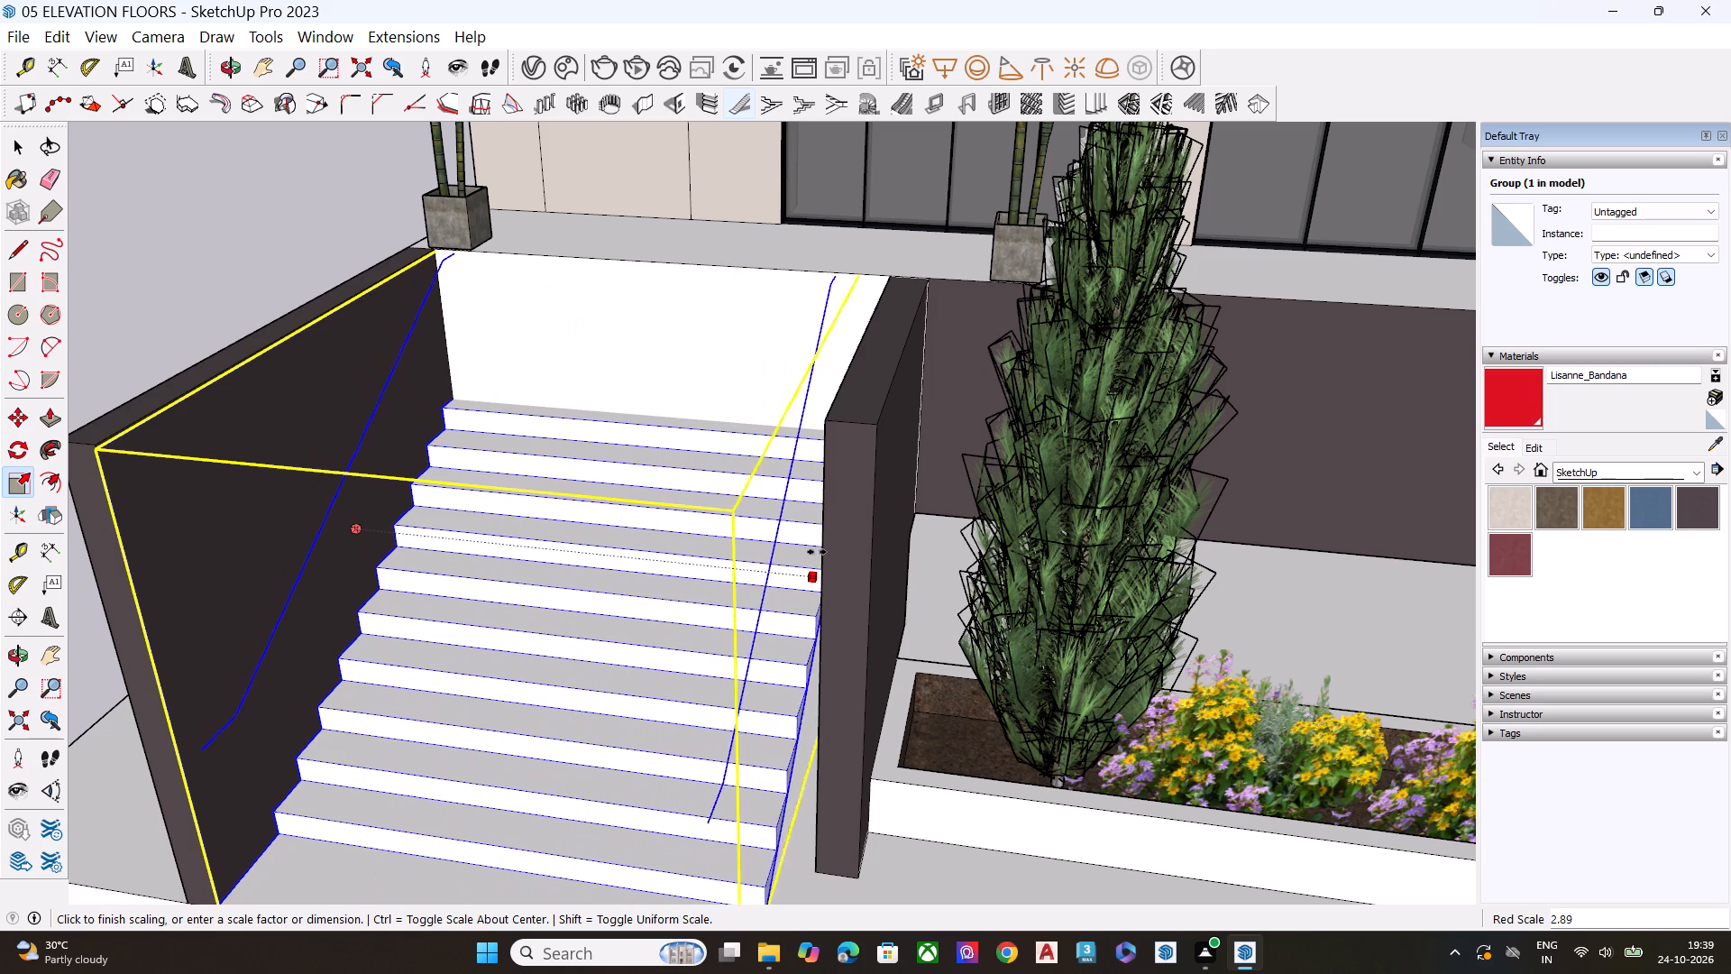
pyautogui.click(826, 552)
pyautogui.press('space')
# Move the staircase so its top corner meets the terrace edge at the inner end of the planter-side wall.
pyautogui.moveTo(620, 626); pyautogui.dragTo(995, 529, button='middle')
pyautogui.scroll(-1, 627, 621)
pyautogui.scroll(1, 1010, 527)
pyautogui.scroll(-2, 1023, 524)
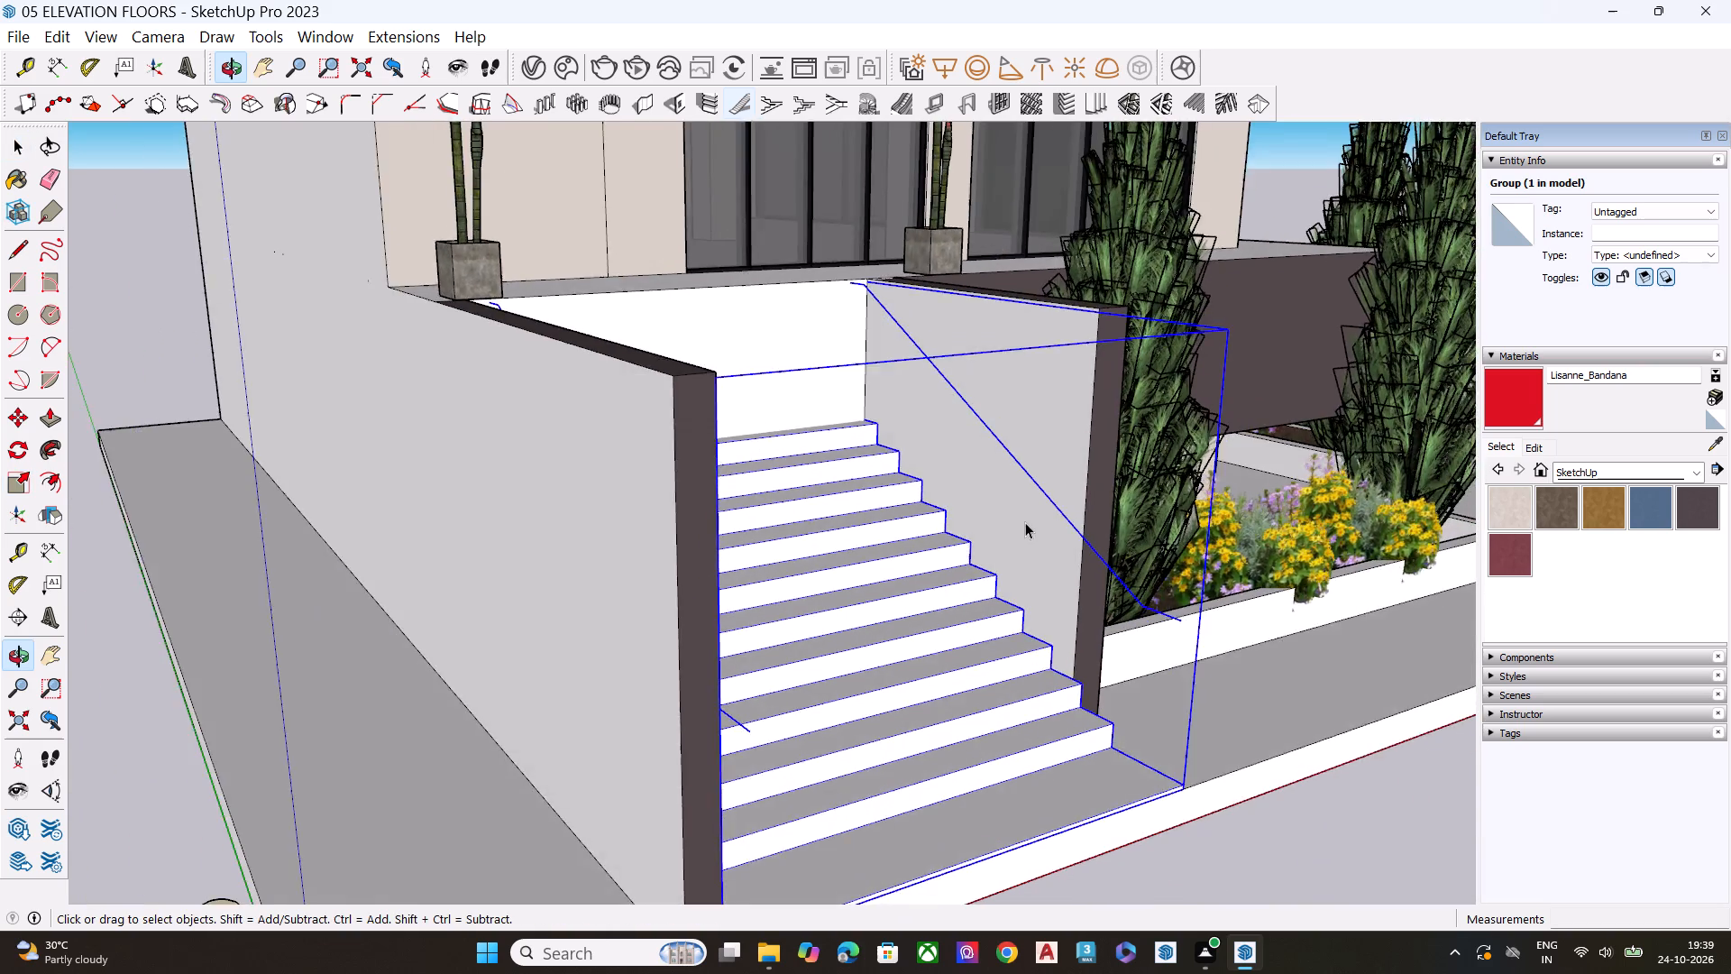
pyautogui.scroll(-7, 1025, 522)
pyautogui.moveTo(920, 624); pyautogui.dragTo(722, 686, button='middle')
pyautogui.scroll(6, 662, 523)
pyautogui.scroll(-3, 633, 492)
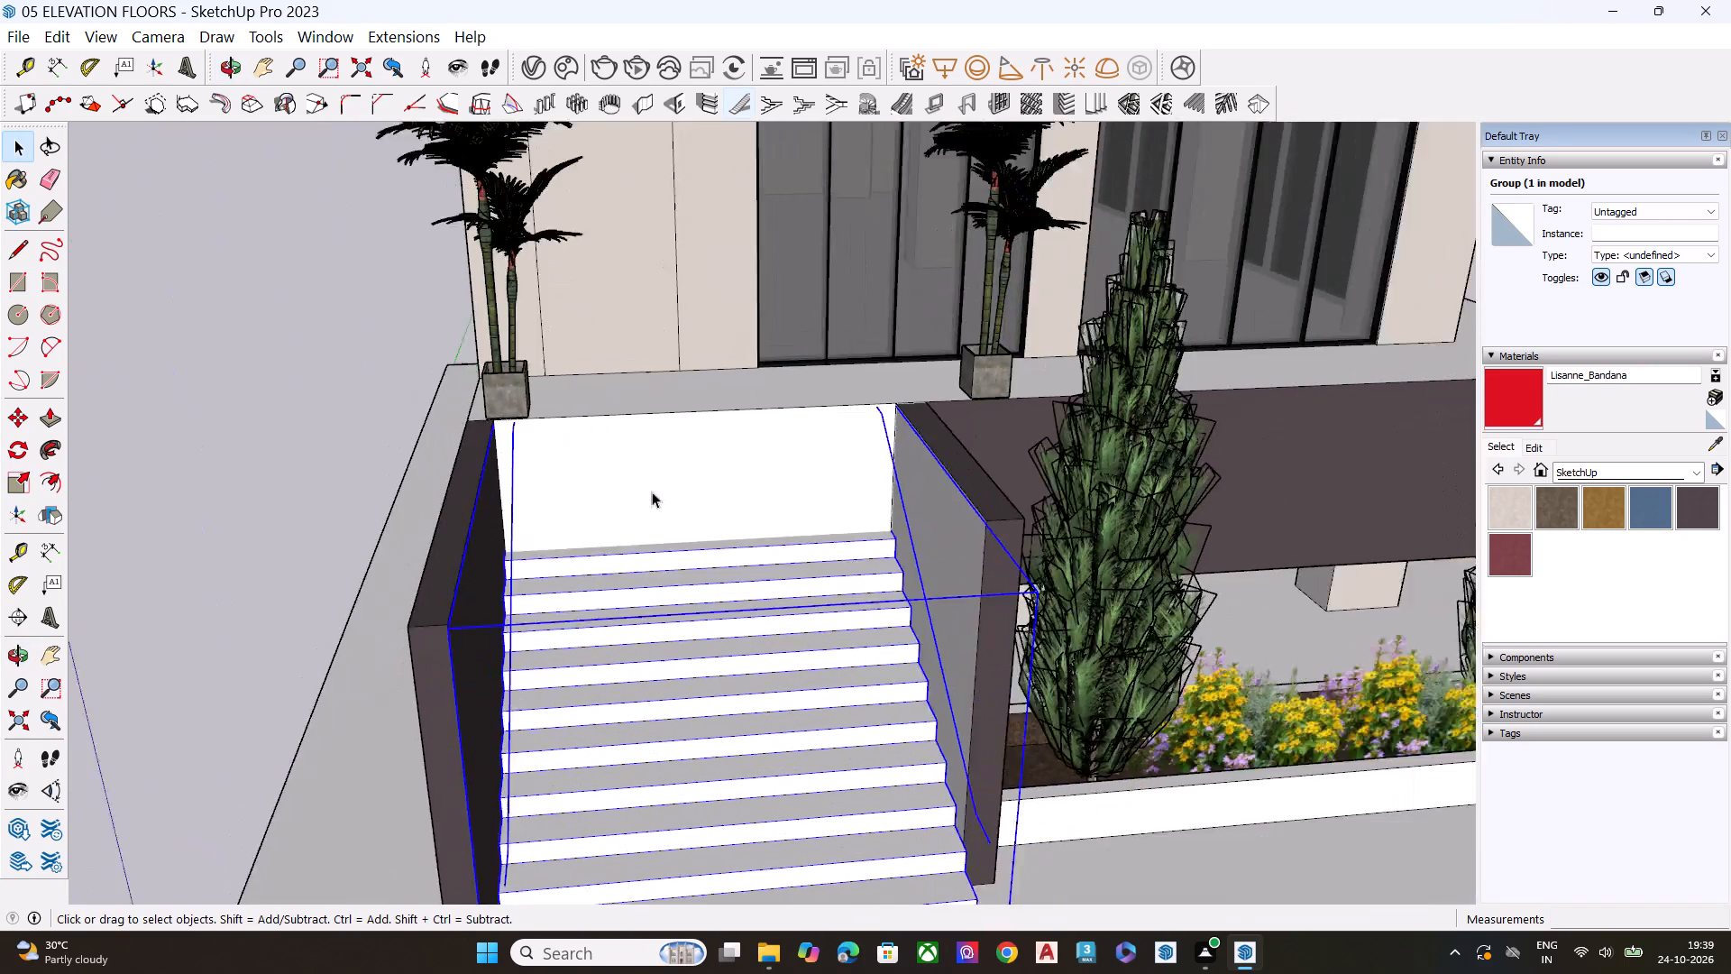
pyautogui.scroll(-2, 652, 492)
pyautogui.scroll(2, 653, 492)
pyautogui.scroll(-3, 655, 492)
pyautogui.moveTo(746, 593); pyautogui.dragTo(753, 712, button='middle')
pyautogui.press('m')
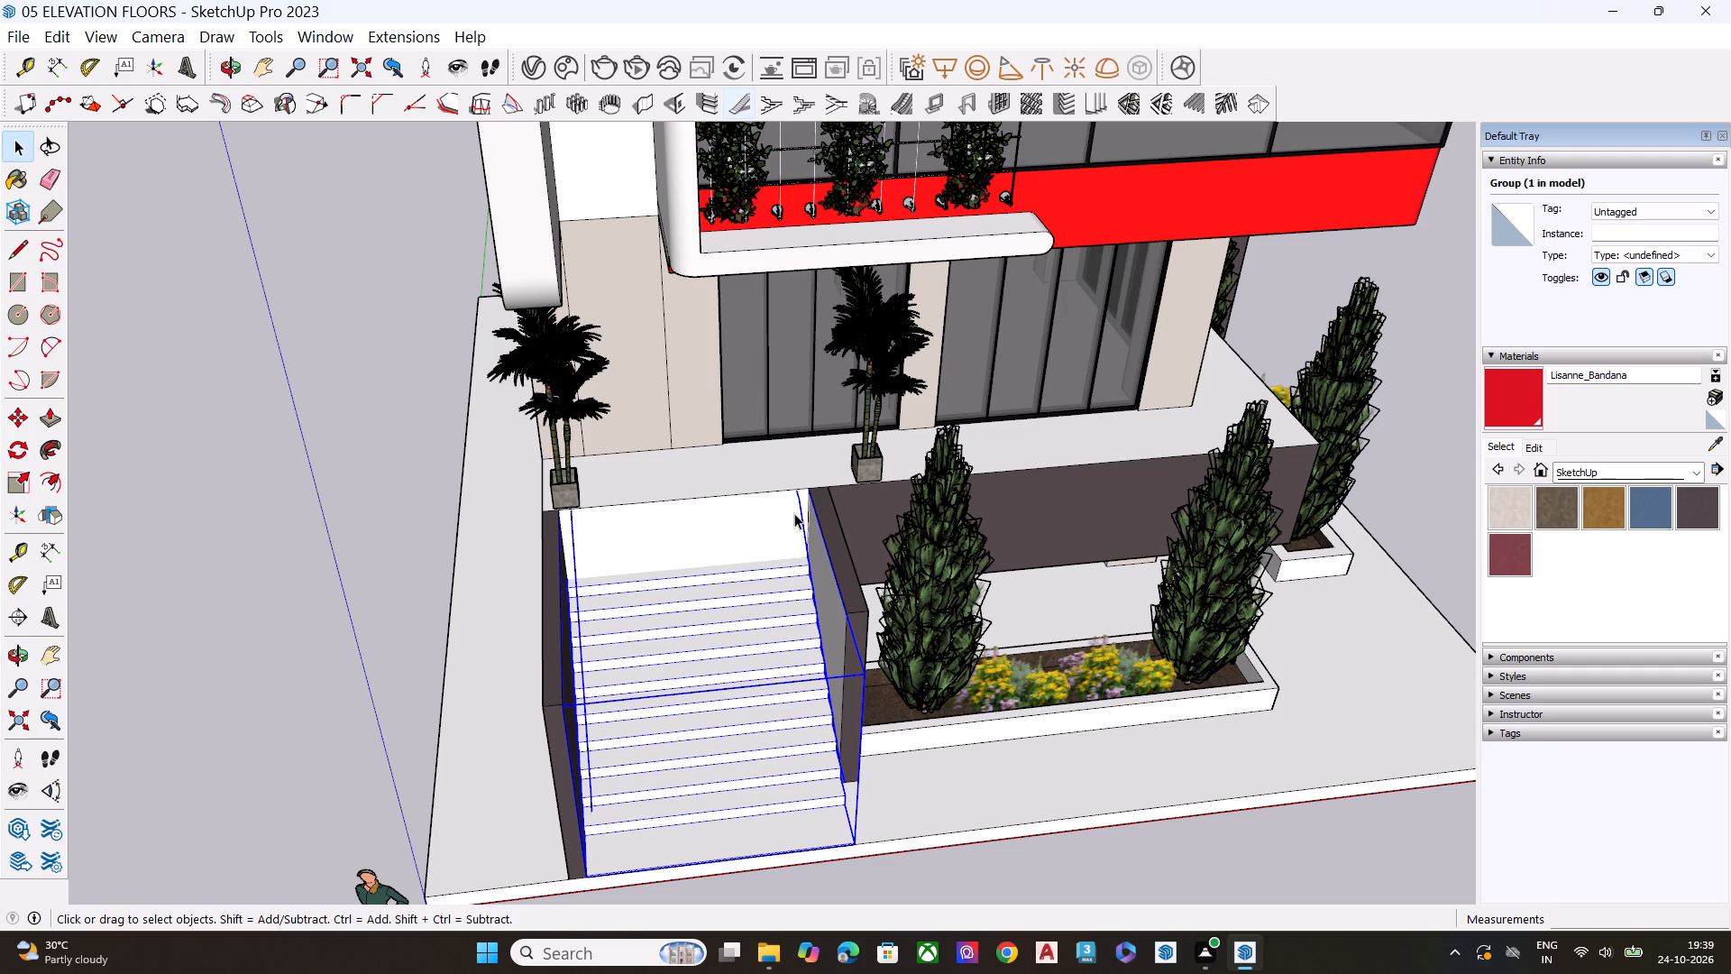
pyautogui.scroll(3, 808, 501)
pyautogui.press('m')
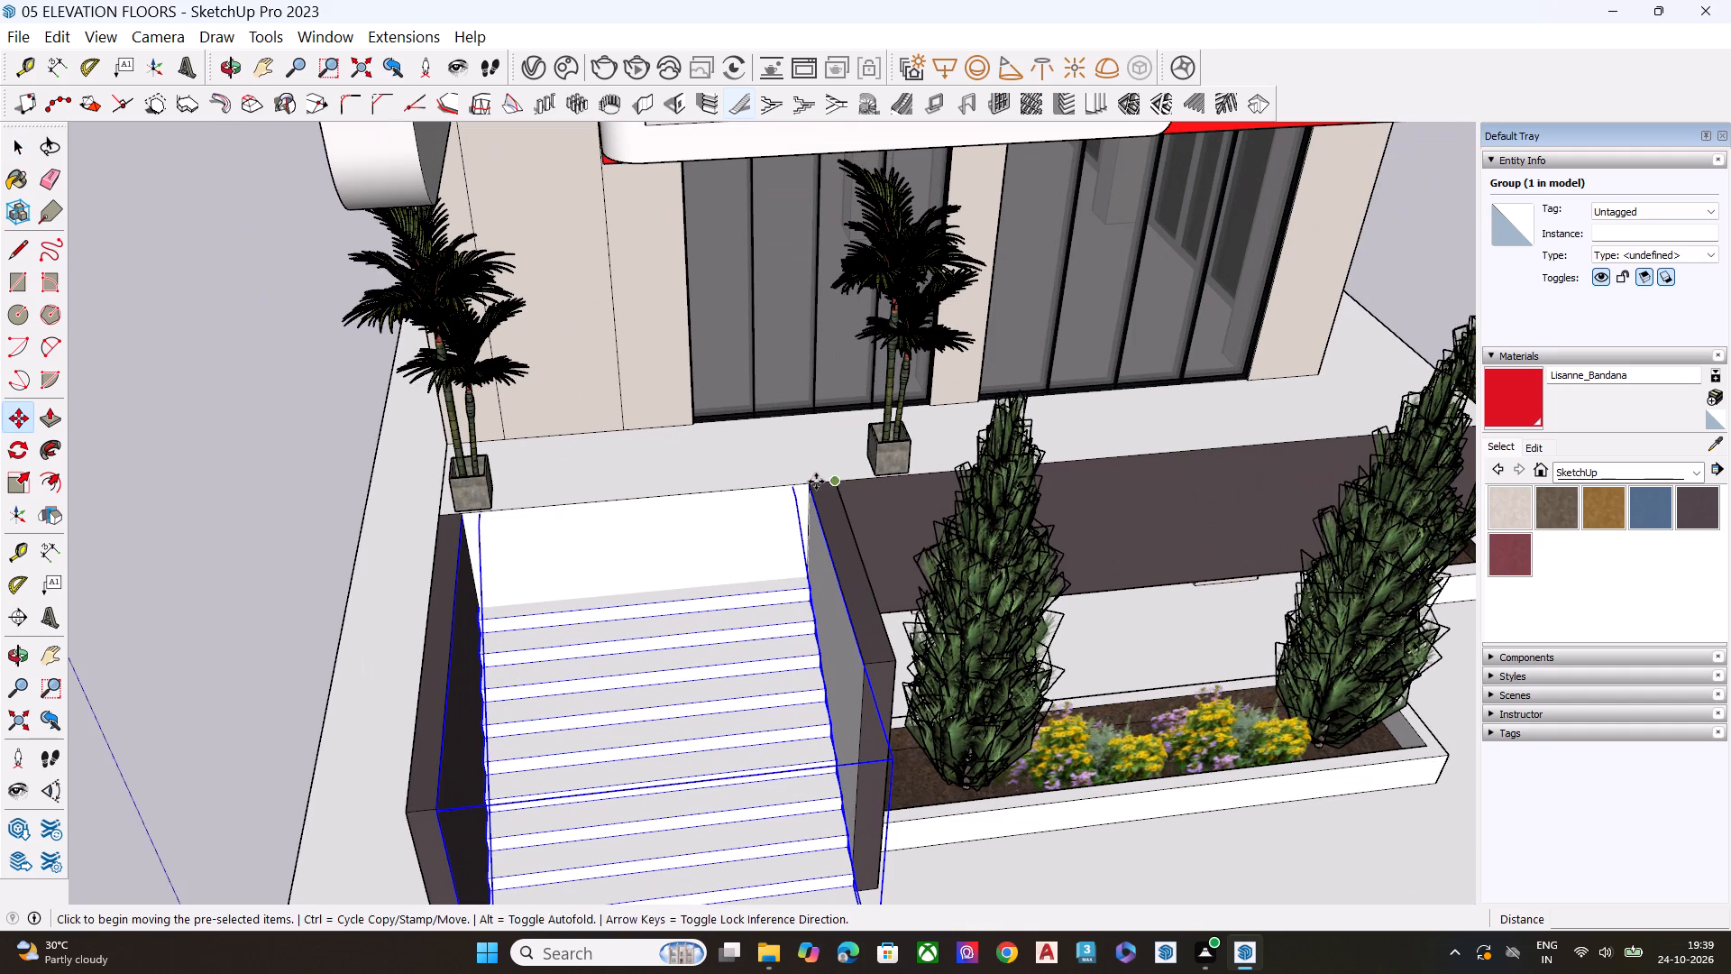
pyautogui.click(803, 464)
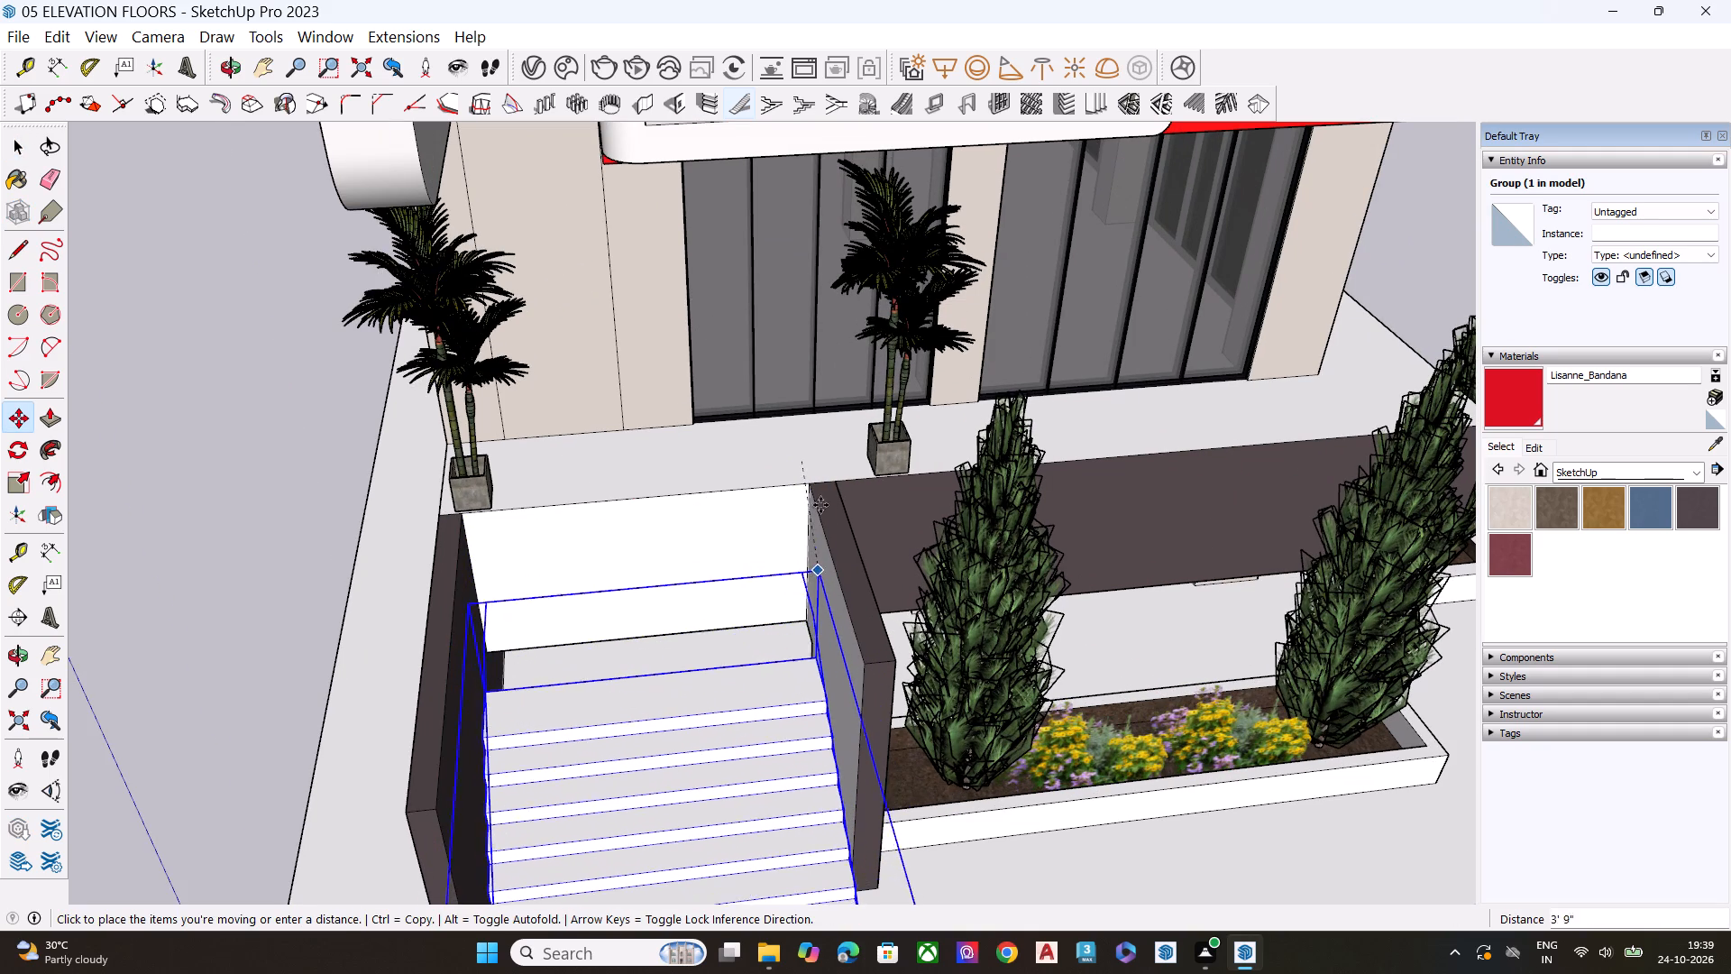
pyautogui.moveTo(818, 572); pyautogui.dragTo(1021, 520, button='middle')
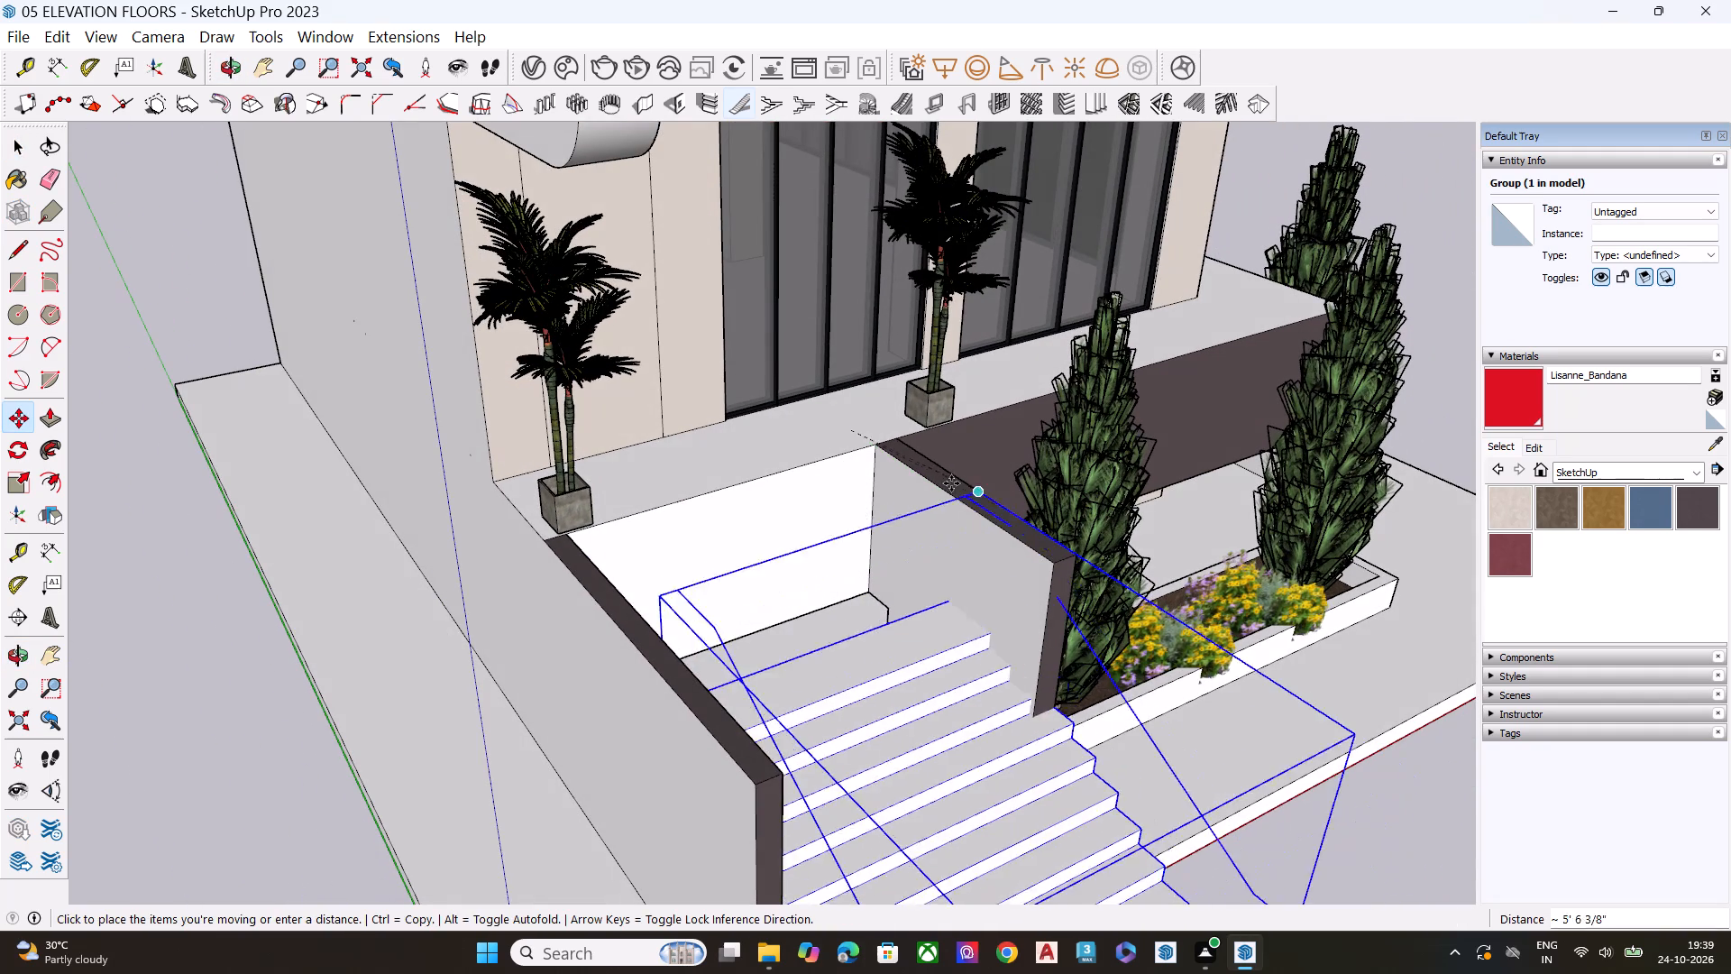
pyautogui.click(1018, 611)
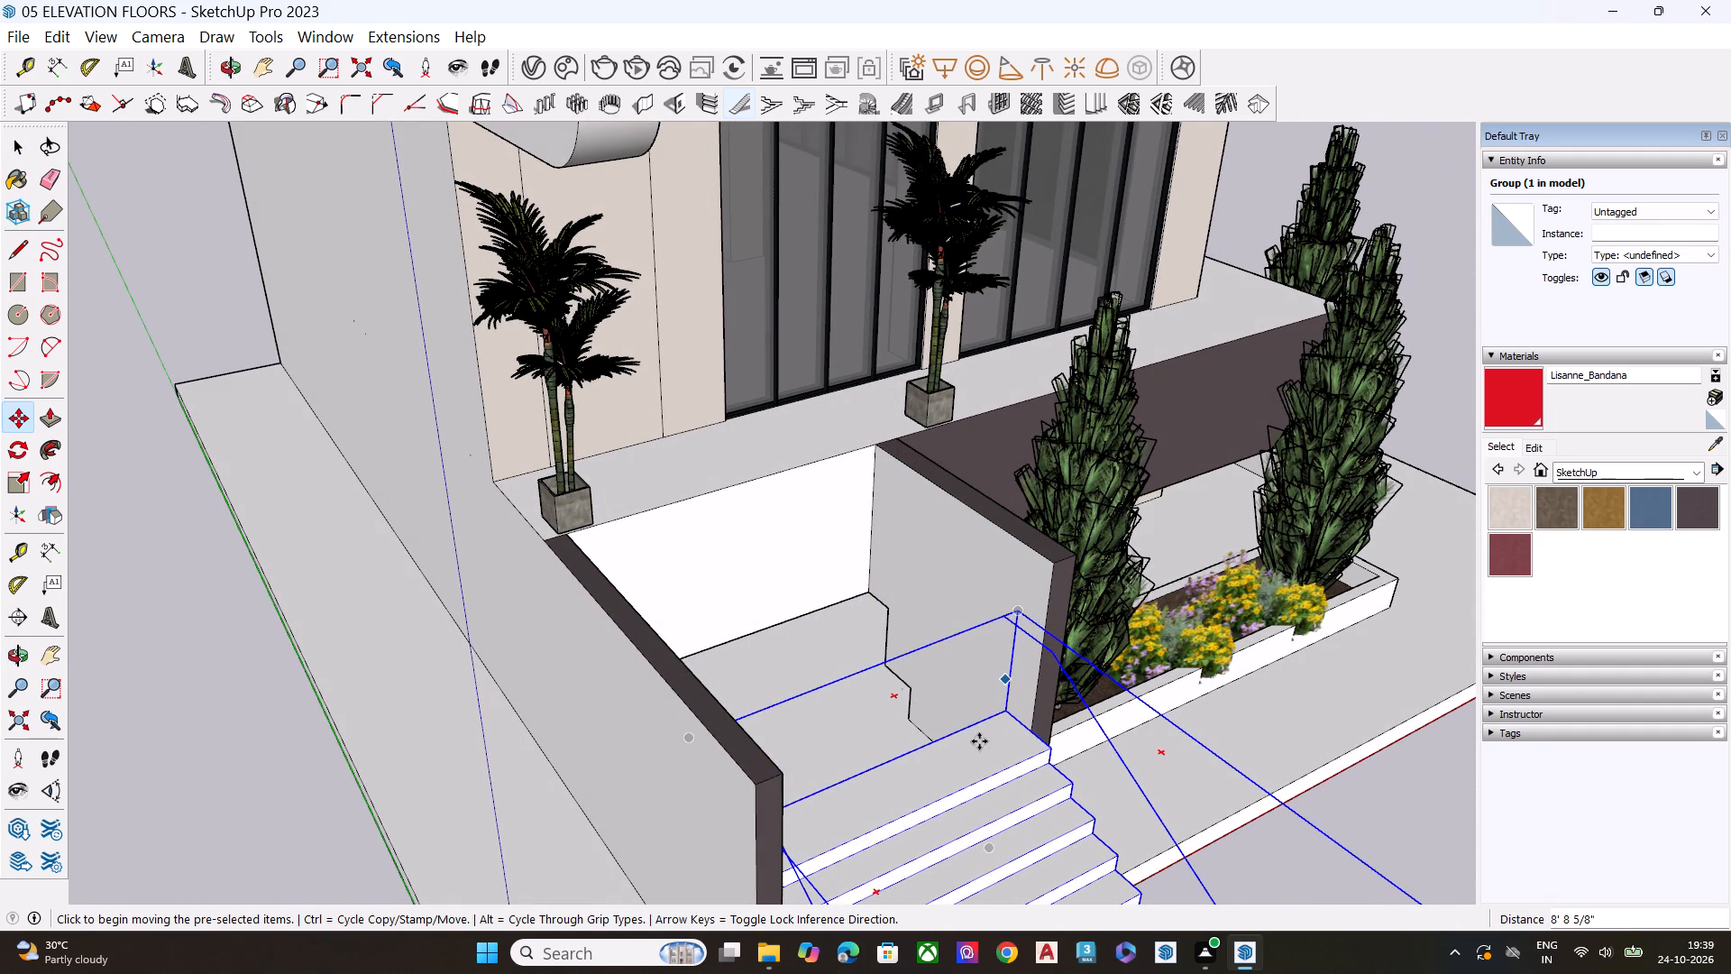
pyautogui.click(1003, 713)
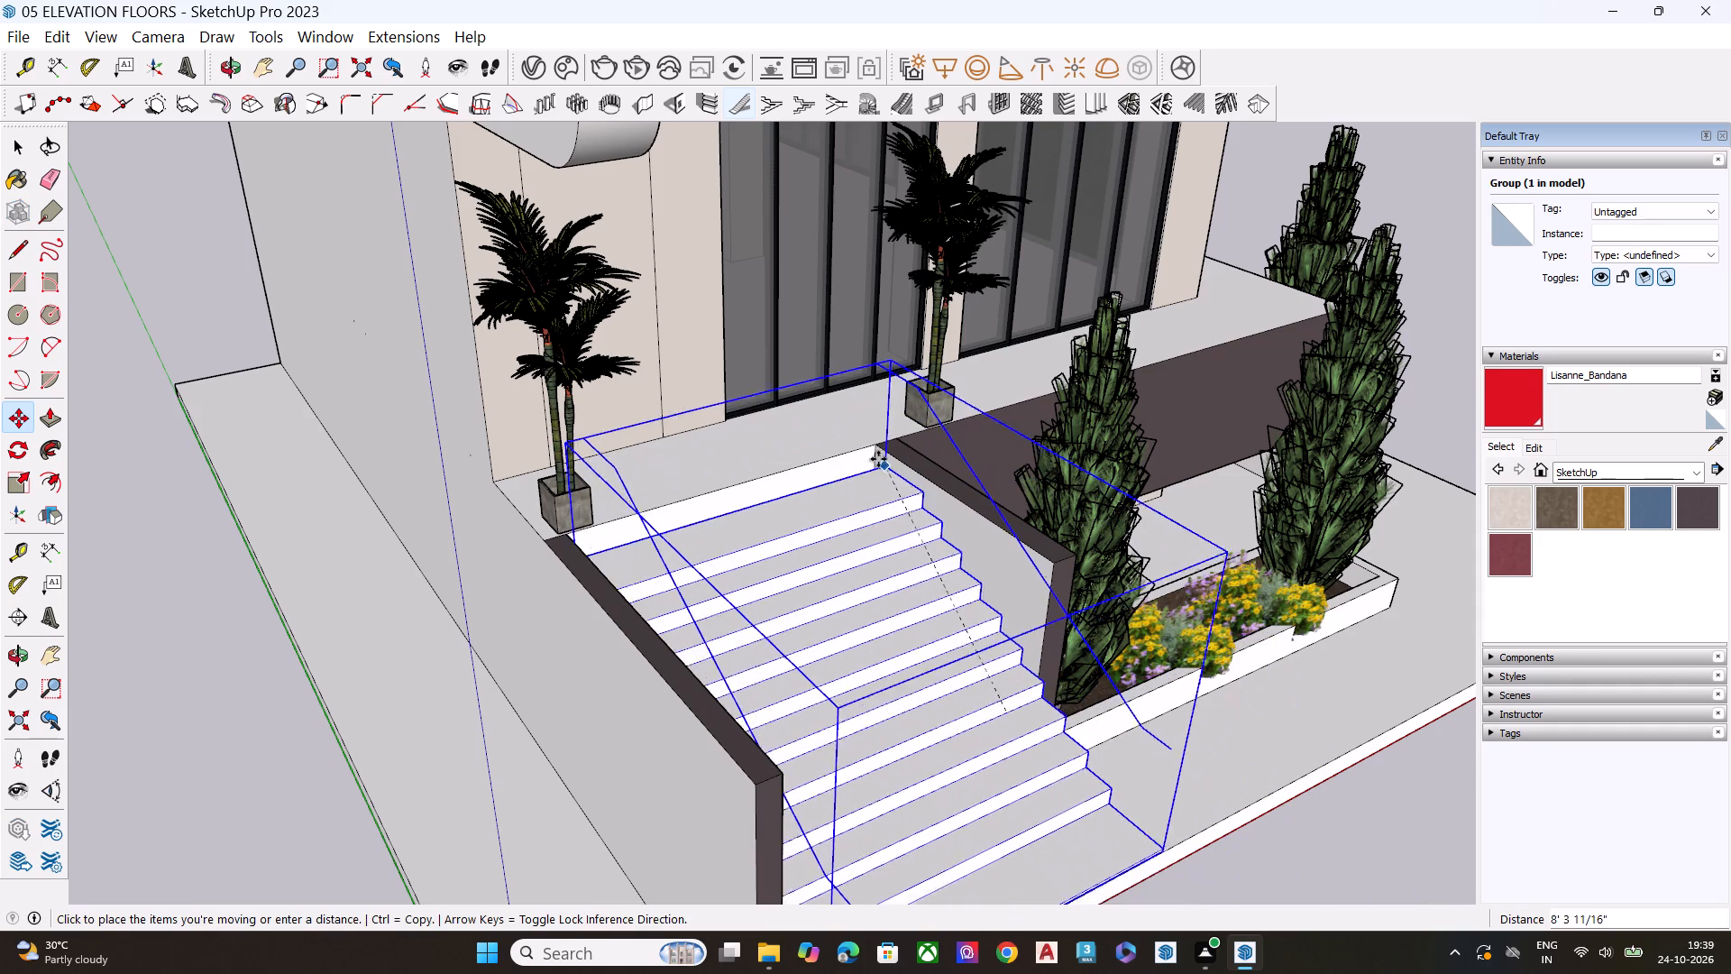
pyautogui.click(878, 444)
pyautogui.press('space')
# Scale the staircase's height downward by a factor of about 1.4 so its base reaches the ground slab.
pyautogui.scroll(-5, 857, 534)
pyautogui.moveTo(1003, 675); pyautogui.dragTo(993, 668, button='middle')
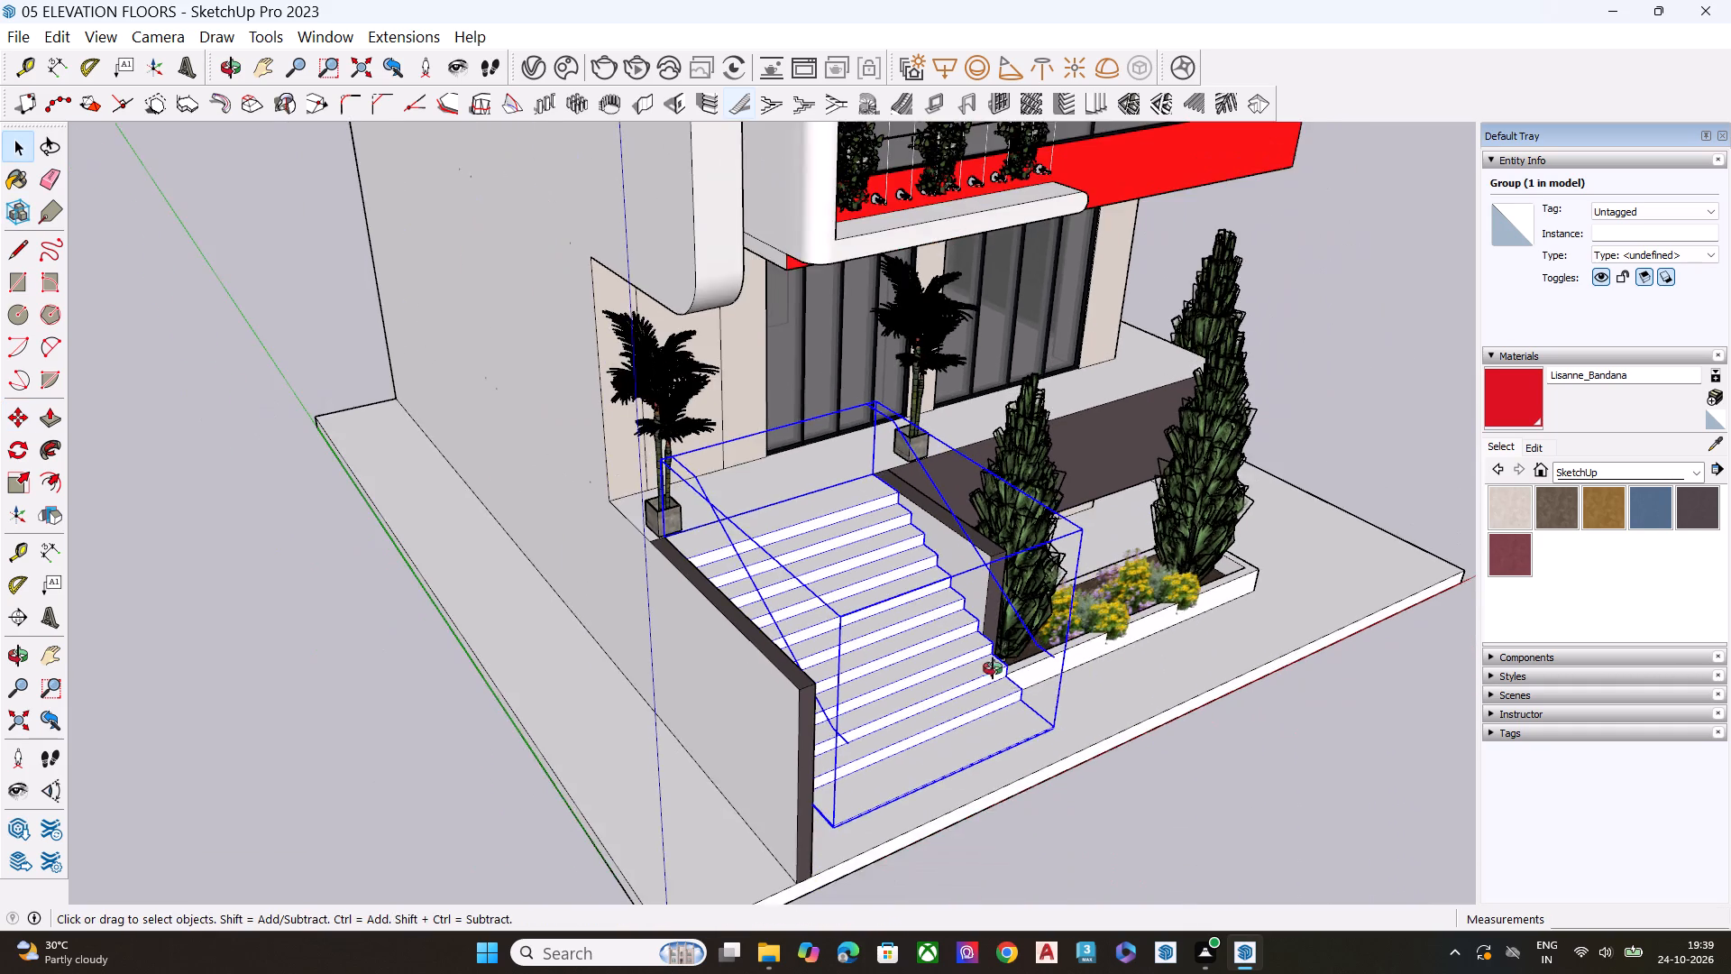
pyautogui.moveTo(993, 668); pyautogui.dragTo(838, 427, button='middle')
pyautogui.scroll(6, 722, 490)
pyautogui.moveTo(783, 528); pyautogui.dragTo(695, 528, button='middle')
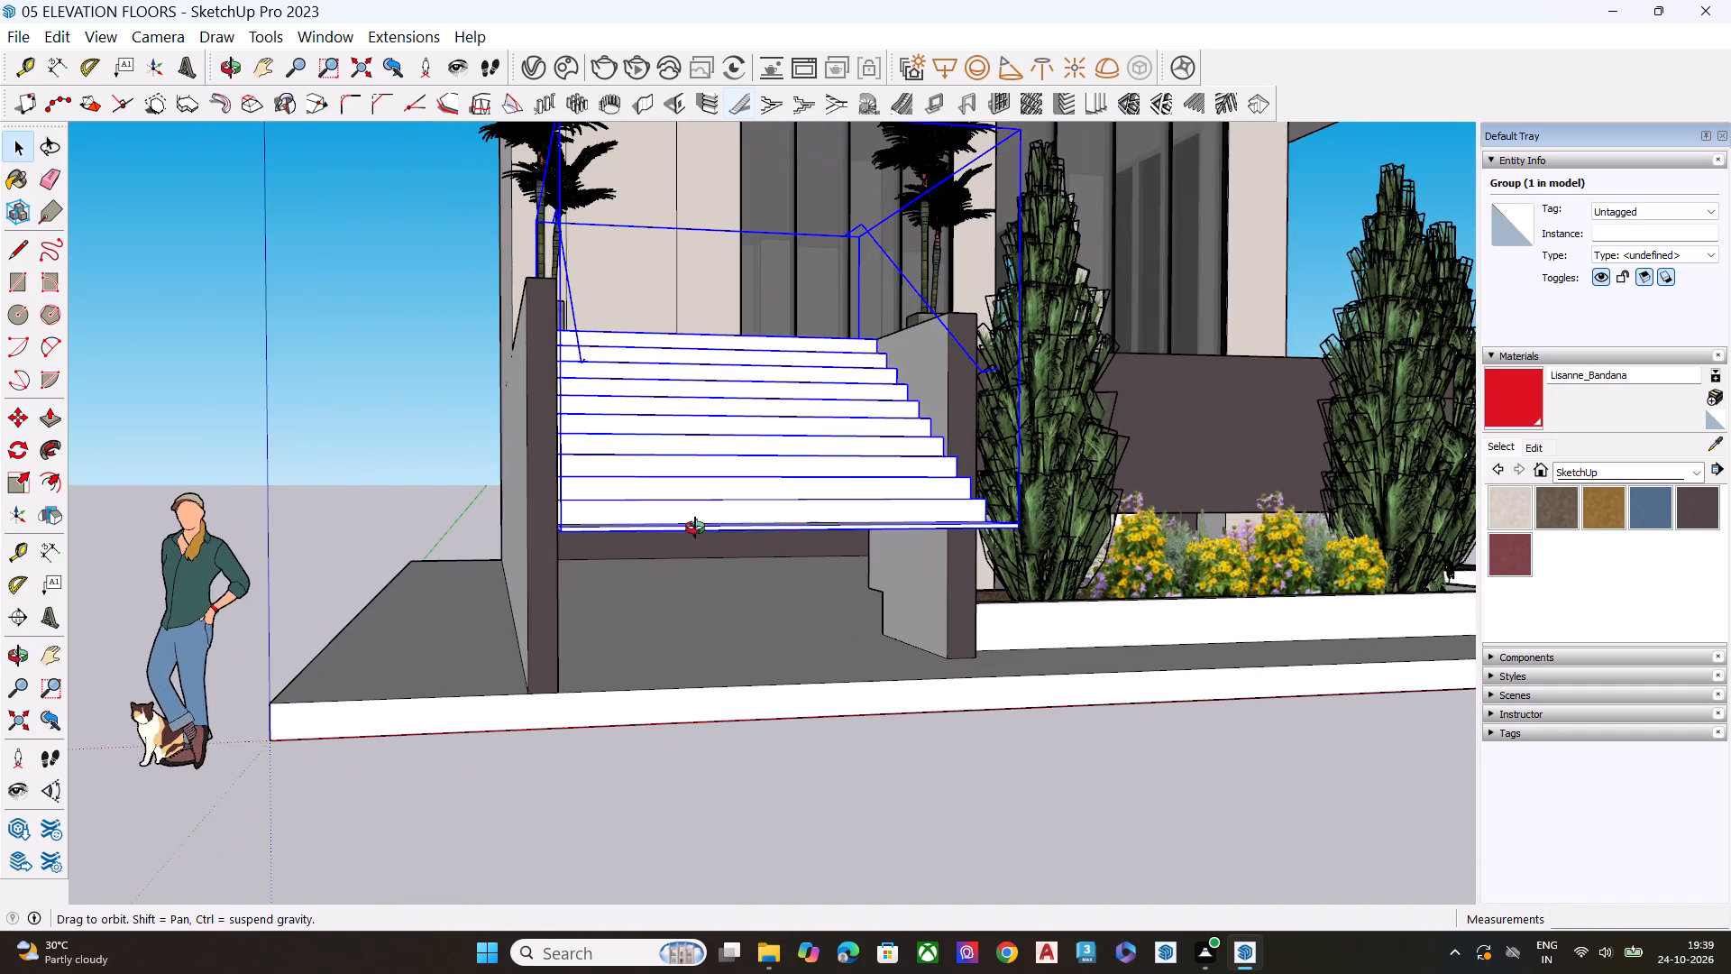
pyautogui.moveTo(695, 528); pyautogui.dragTo(575, 570, button='middle')
pyautogui.scroll(2, 617, 543)
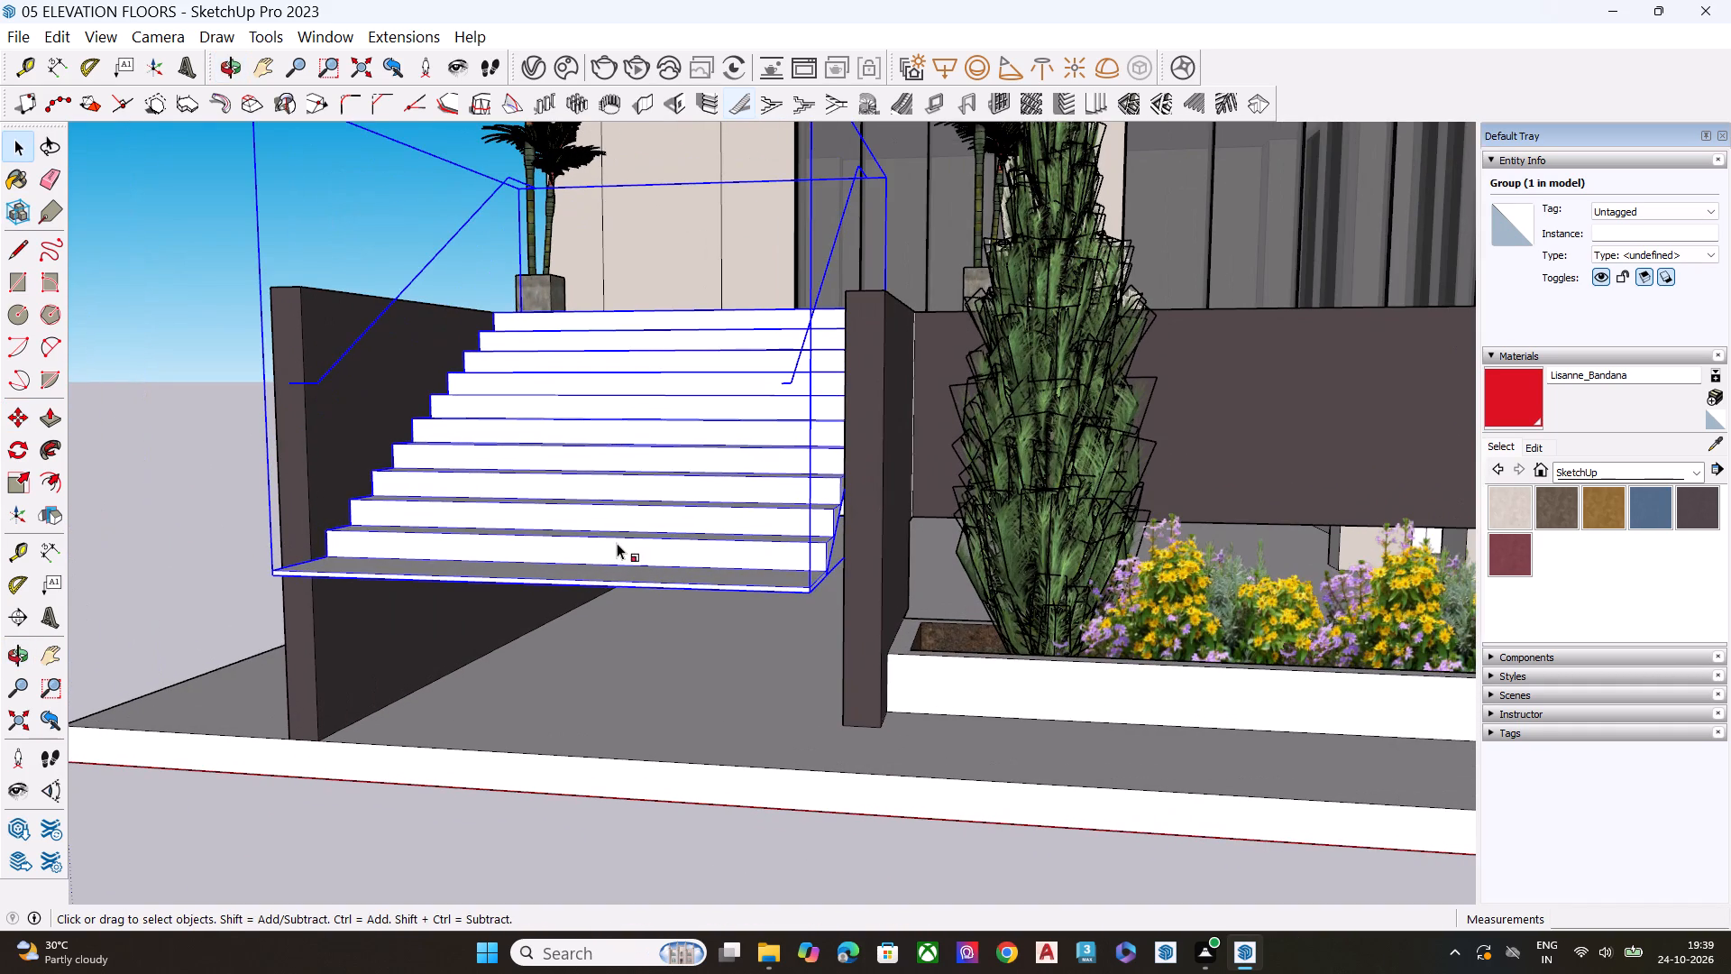
pyautogui.press('s')
pyautogui.moveTo(602, 602); pyautogui.dragTo(627, 388, button='middle')
pyautogui.moveTo(630, 403); pyautogui.dragTo(630, 470, button='middle')
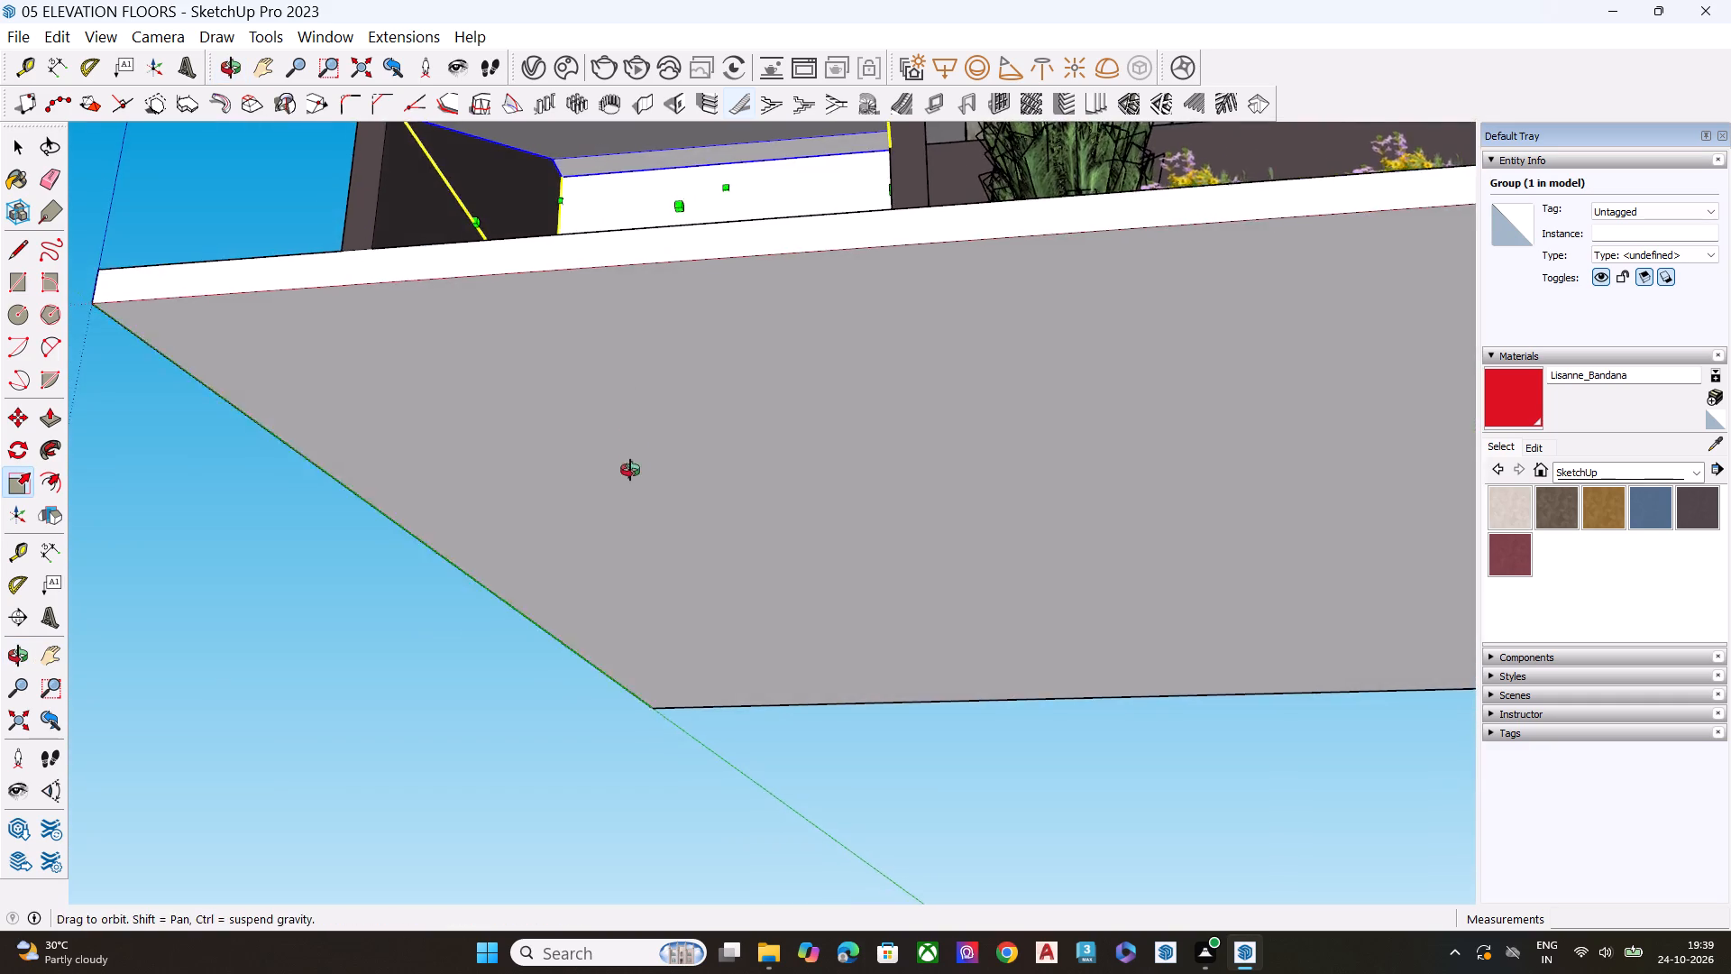
pyautogui.moveTo(630, 470); pyautogui.dragTo(623, 526, button='middle')
pyautogui.click(665, 359)
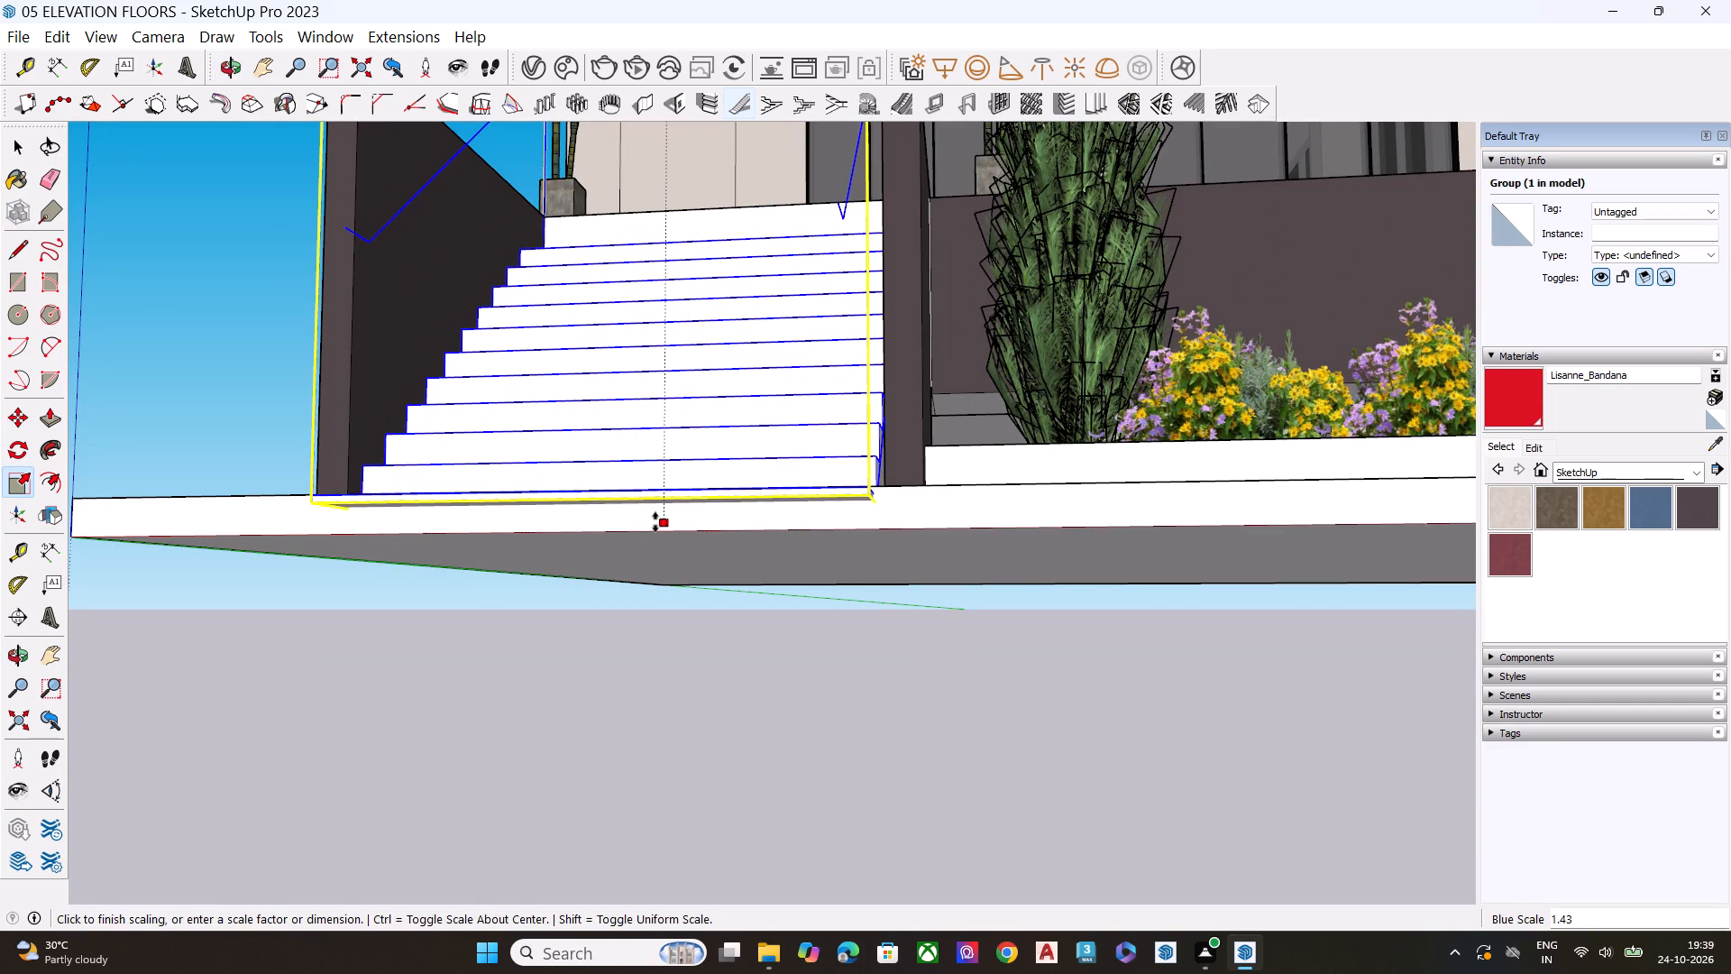
pyautogui.click(666, 513)
pyautogui.press('space')
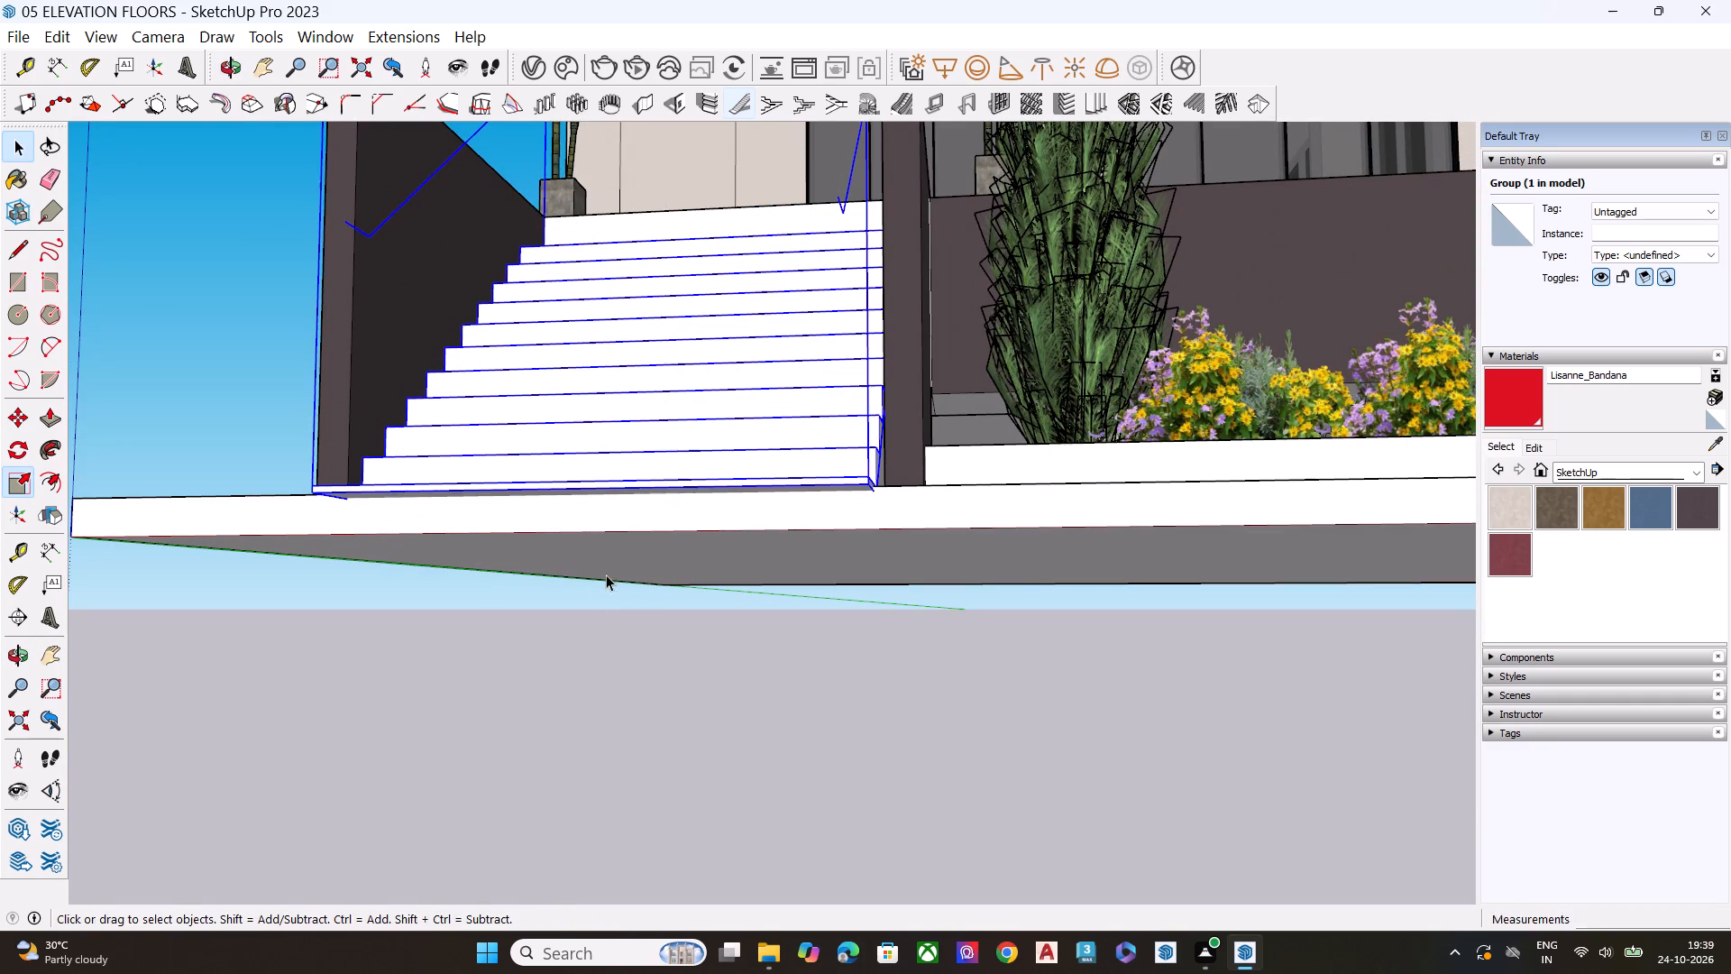
pyautogui.click(572, 640)
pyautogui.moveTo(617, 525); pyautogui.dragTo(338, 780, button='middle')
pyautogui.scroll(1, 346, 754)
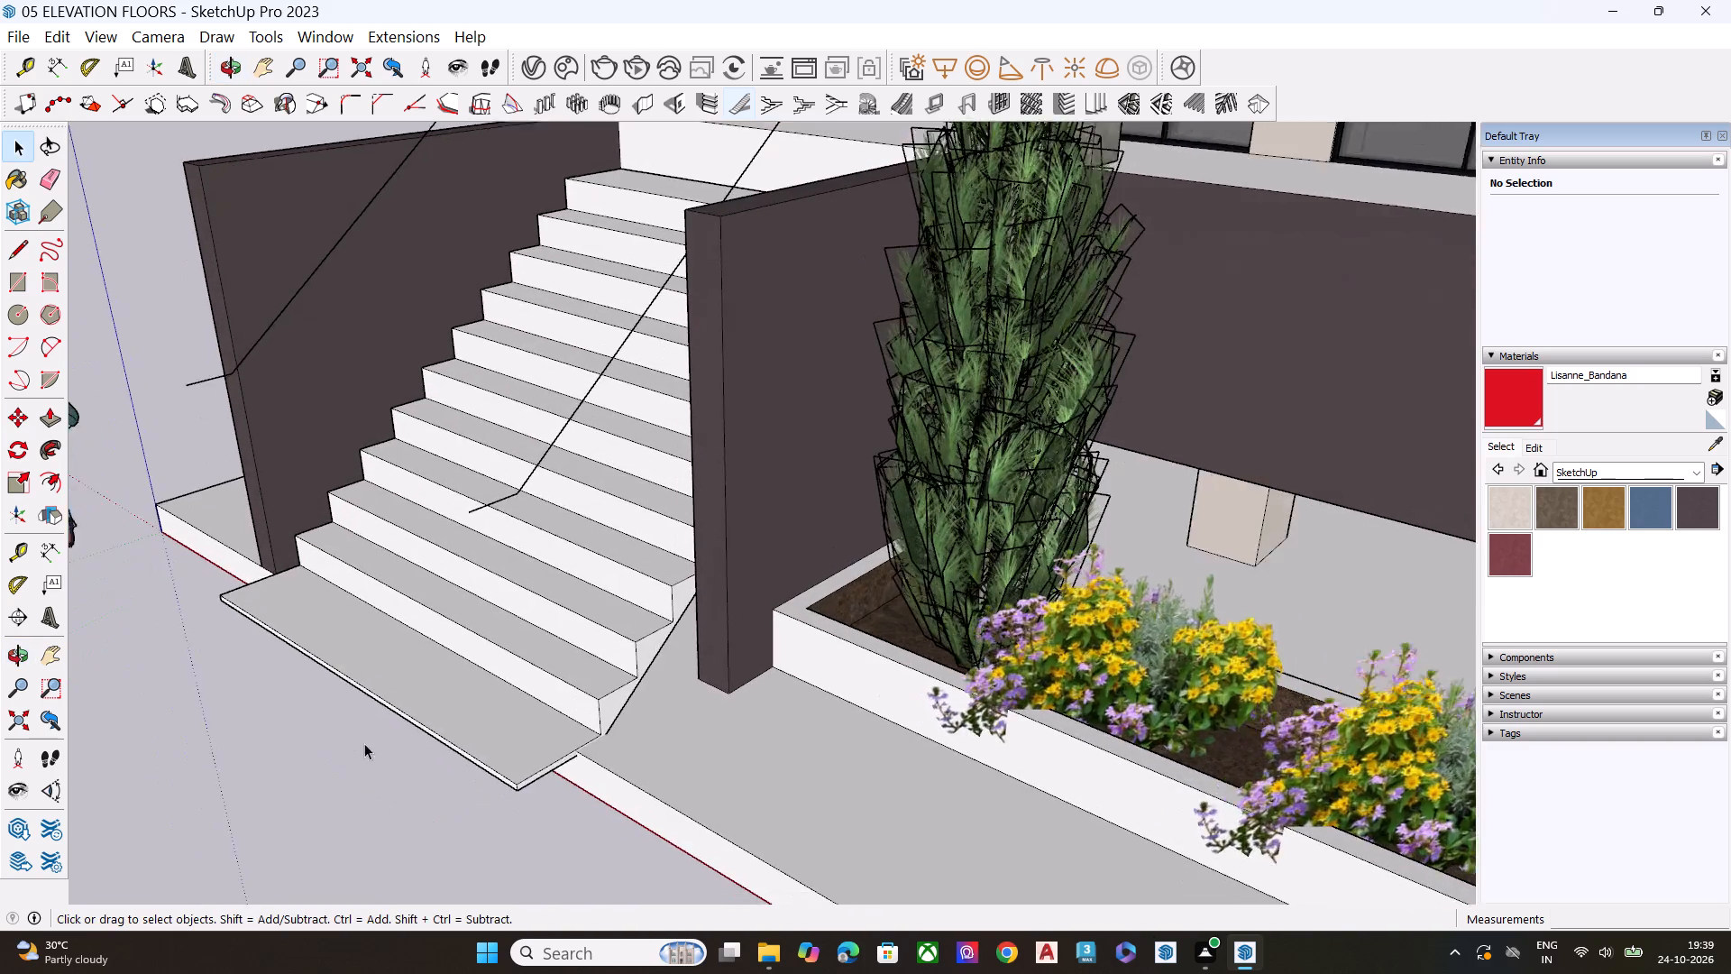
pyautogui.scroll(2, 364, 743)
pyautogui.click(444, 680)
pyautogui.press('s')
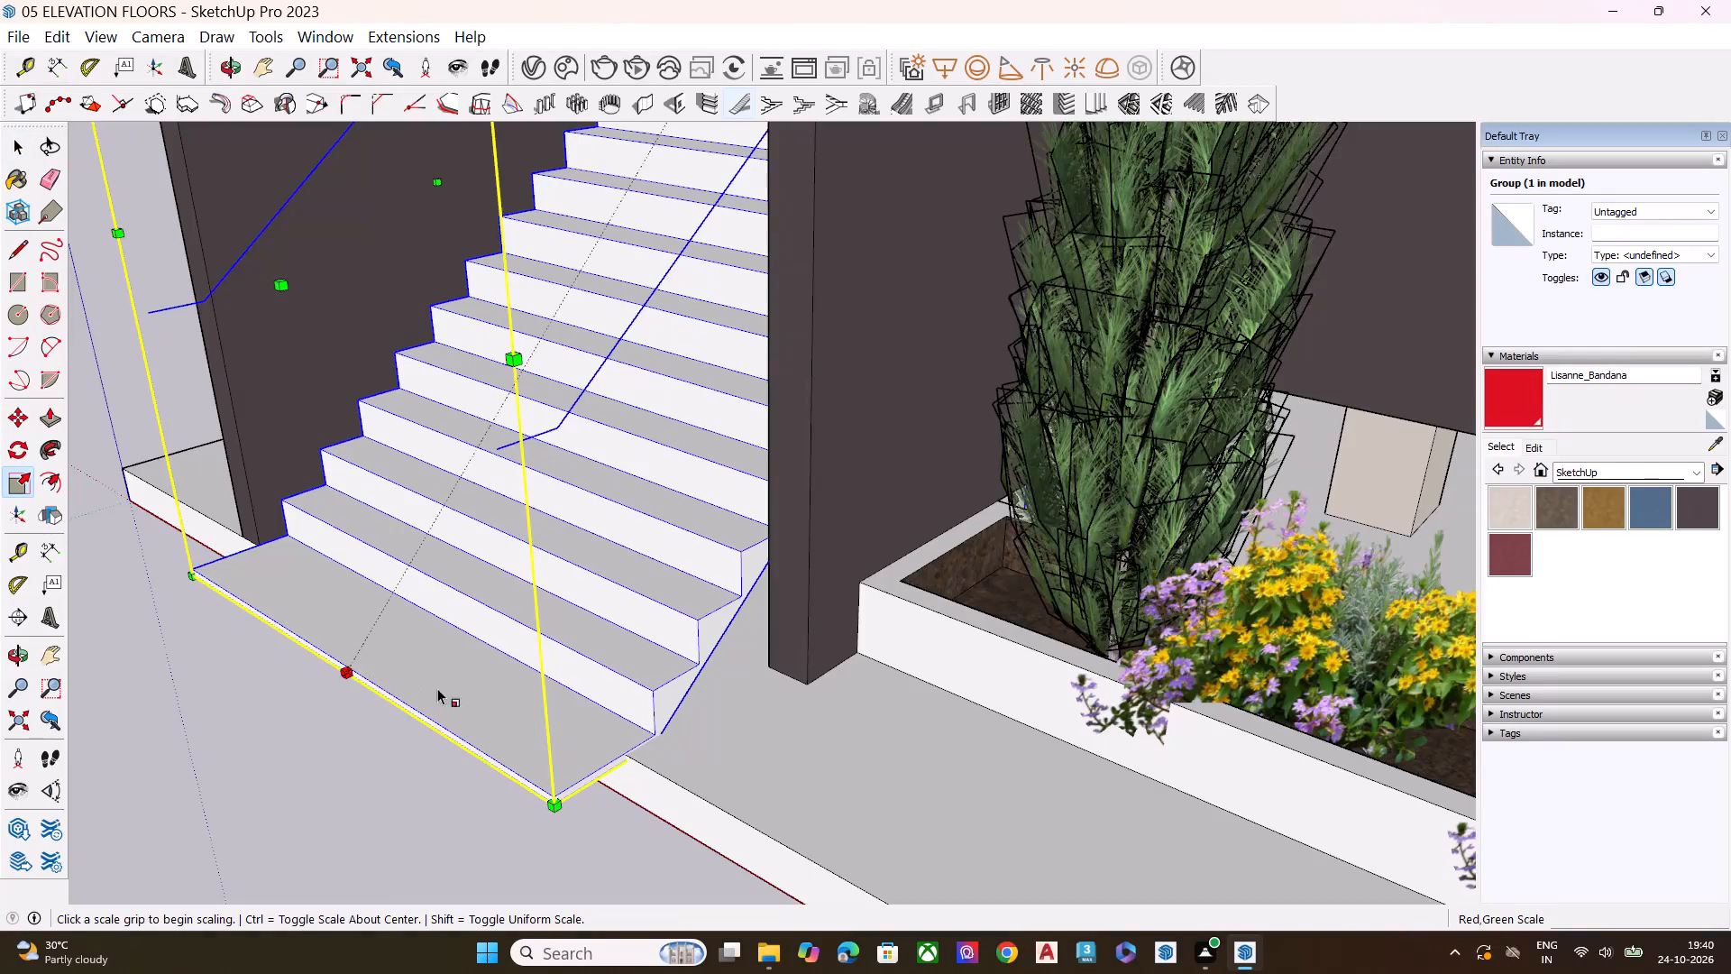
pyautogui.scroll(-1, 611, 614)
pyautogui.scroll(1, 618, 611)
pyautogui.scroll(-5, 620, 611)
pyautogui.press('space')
# Push/Pull the slab's front face outward about 1' 4 3/8" to line up with the staircase's bottom front edge.
pyautogui.click(700, 751)
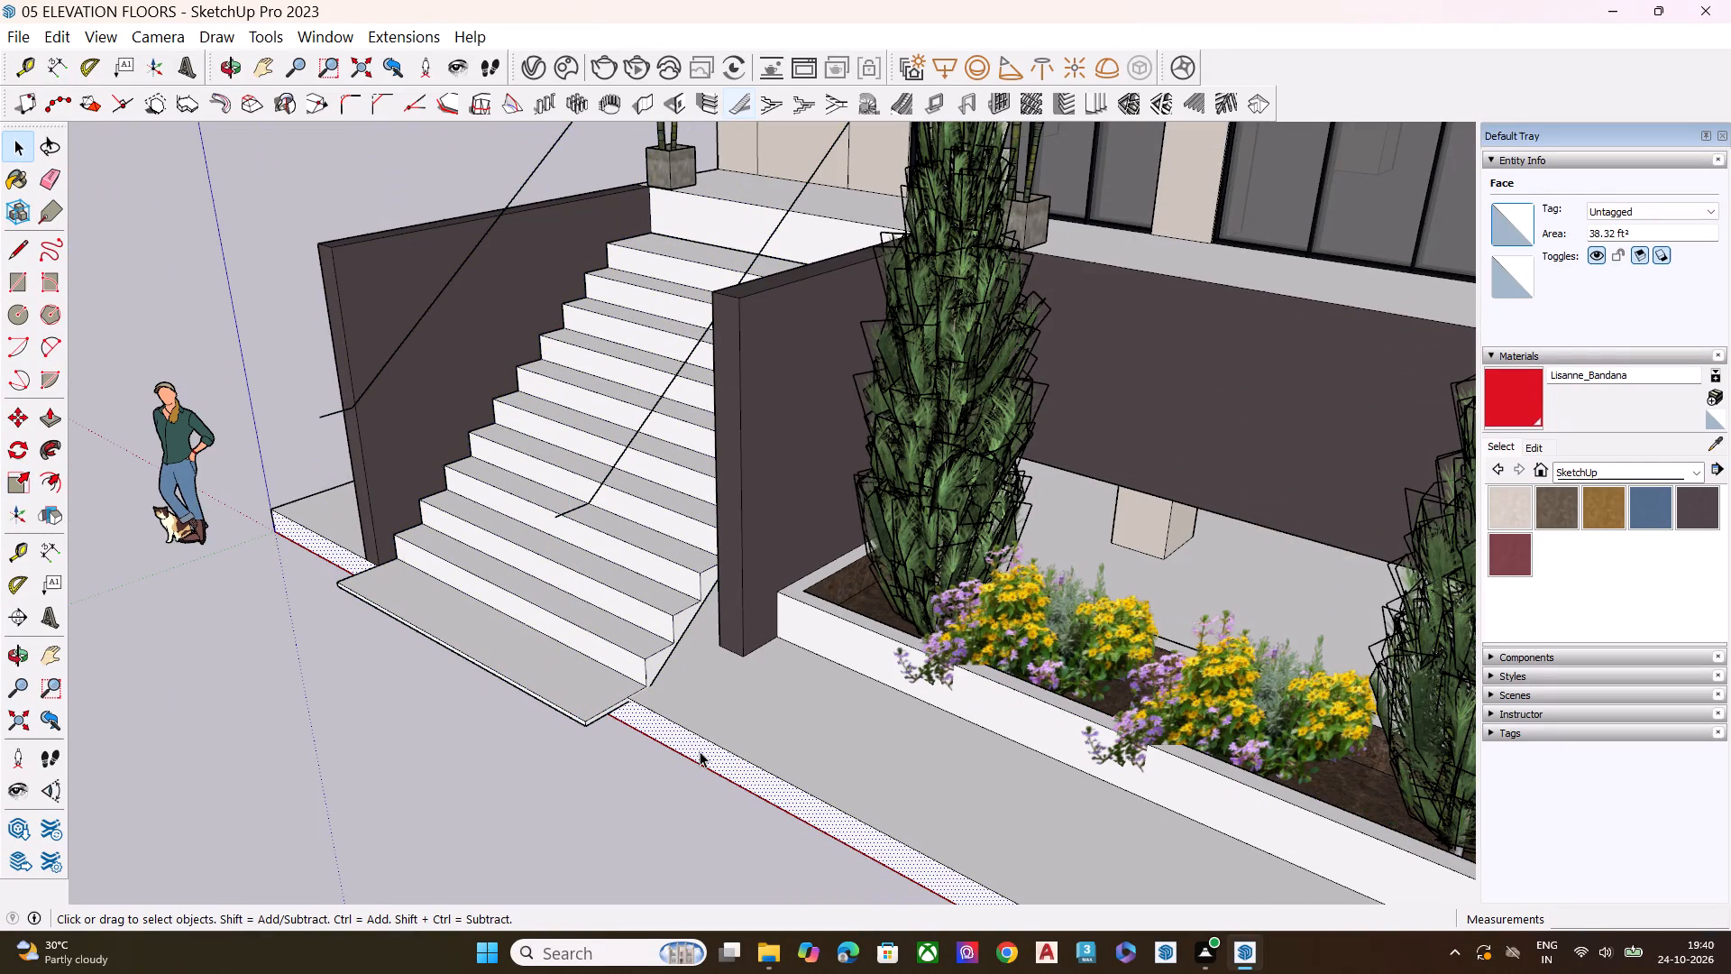
pyautogui.press('p')
pyautogui.click(700, 751)
pyautogui.click(591, 721)
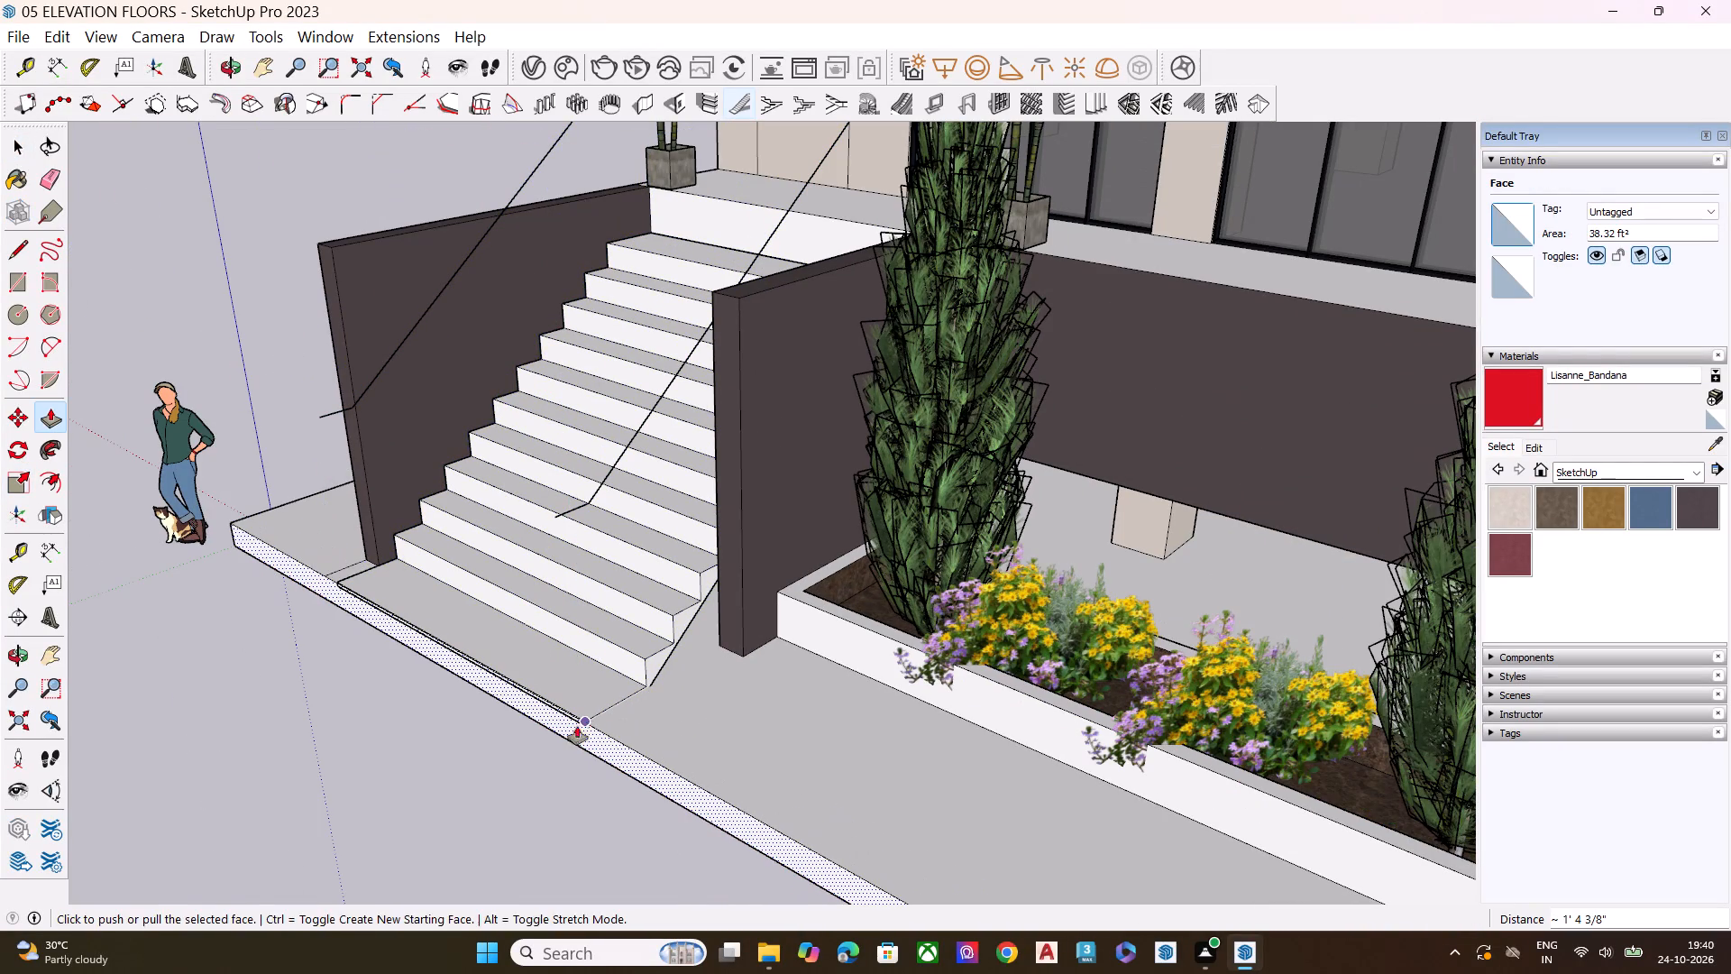
pyautogui.press('space')
pyautogui.click(463, 754)
# Push/Pull the front end of the outer boundary wall about 1' 8 7/16" forward to the slab's front edge.
pyautogui.moveTo(449, 696); pyautogui.dragTo(947, 715, button='middle')
pyautogui.scroll(4, 609, 758)
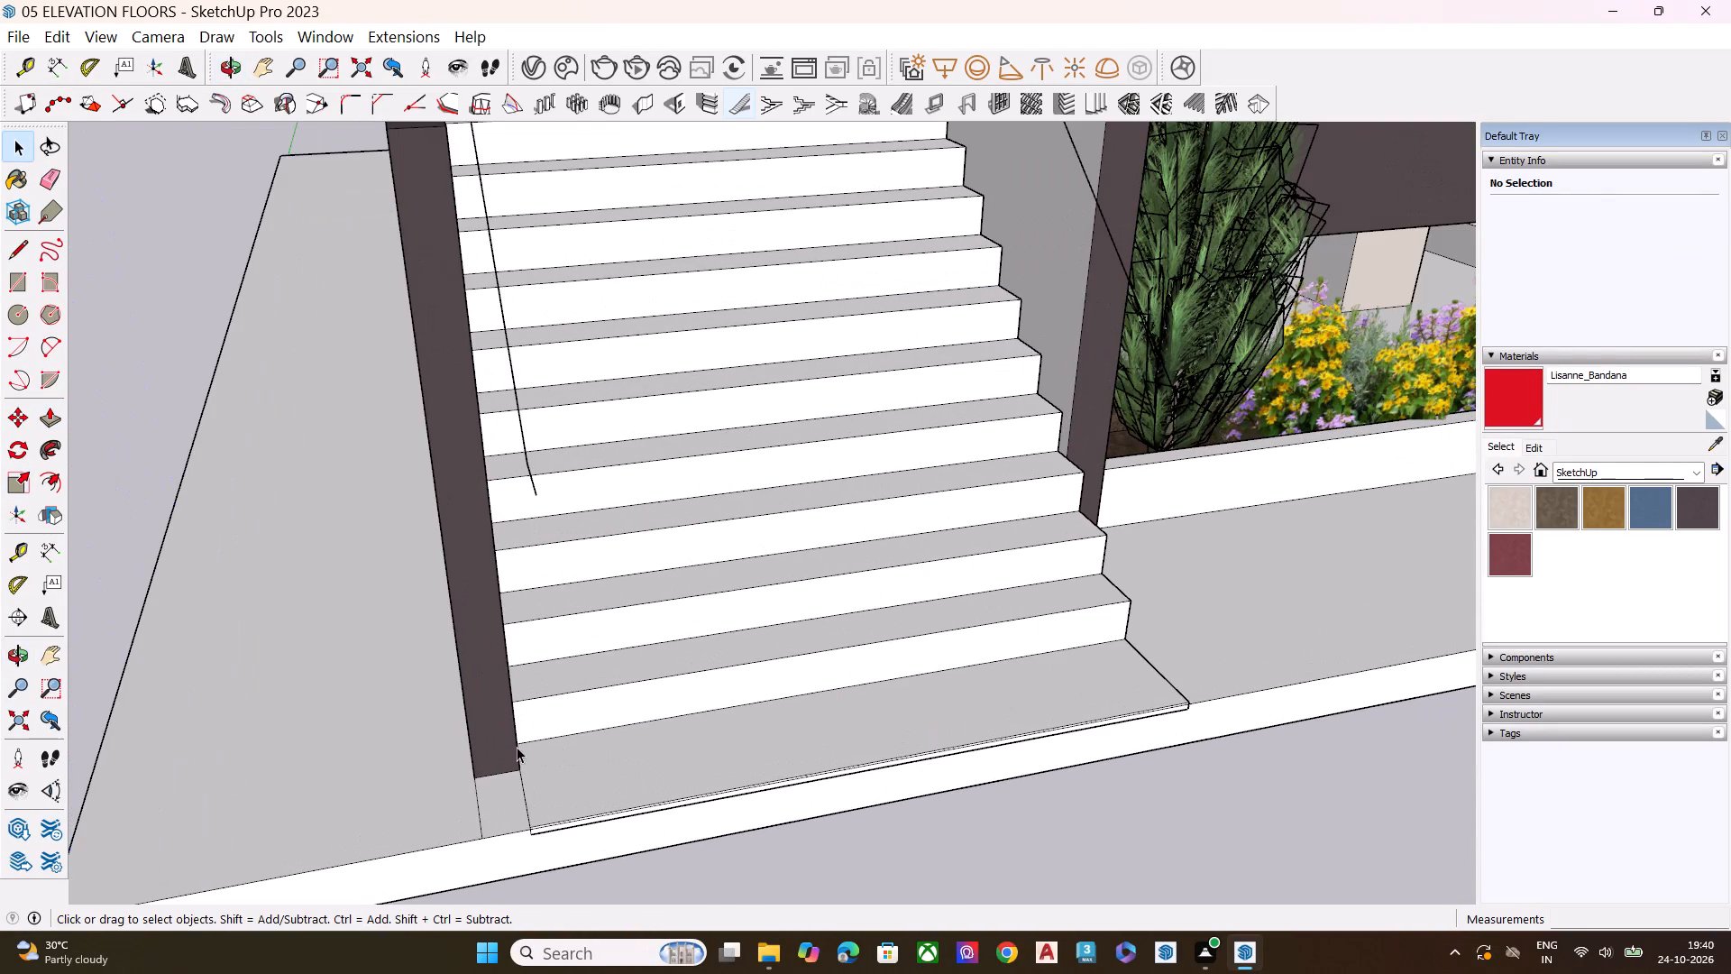
pyautogui.click(504, 743)
pyautogui.press('p')
pyautogui.click(504, 743)
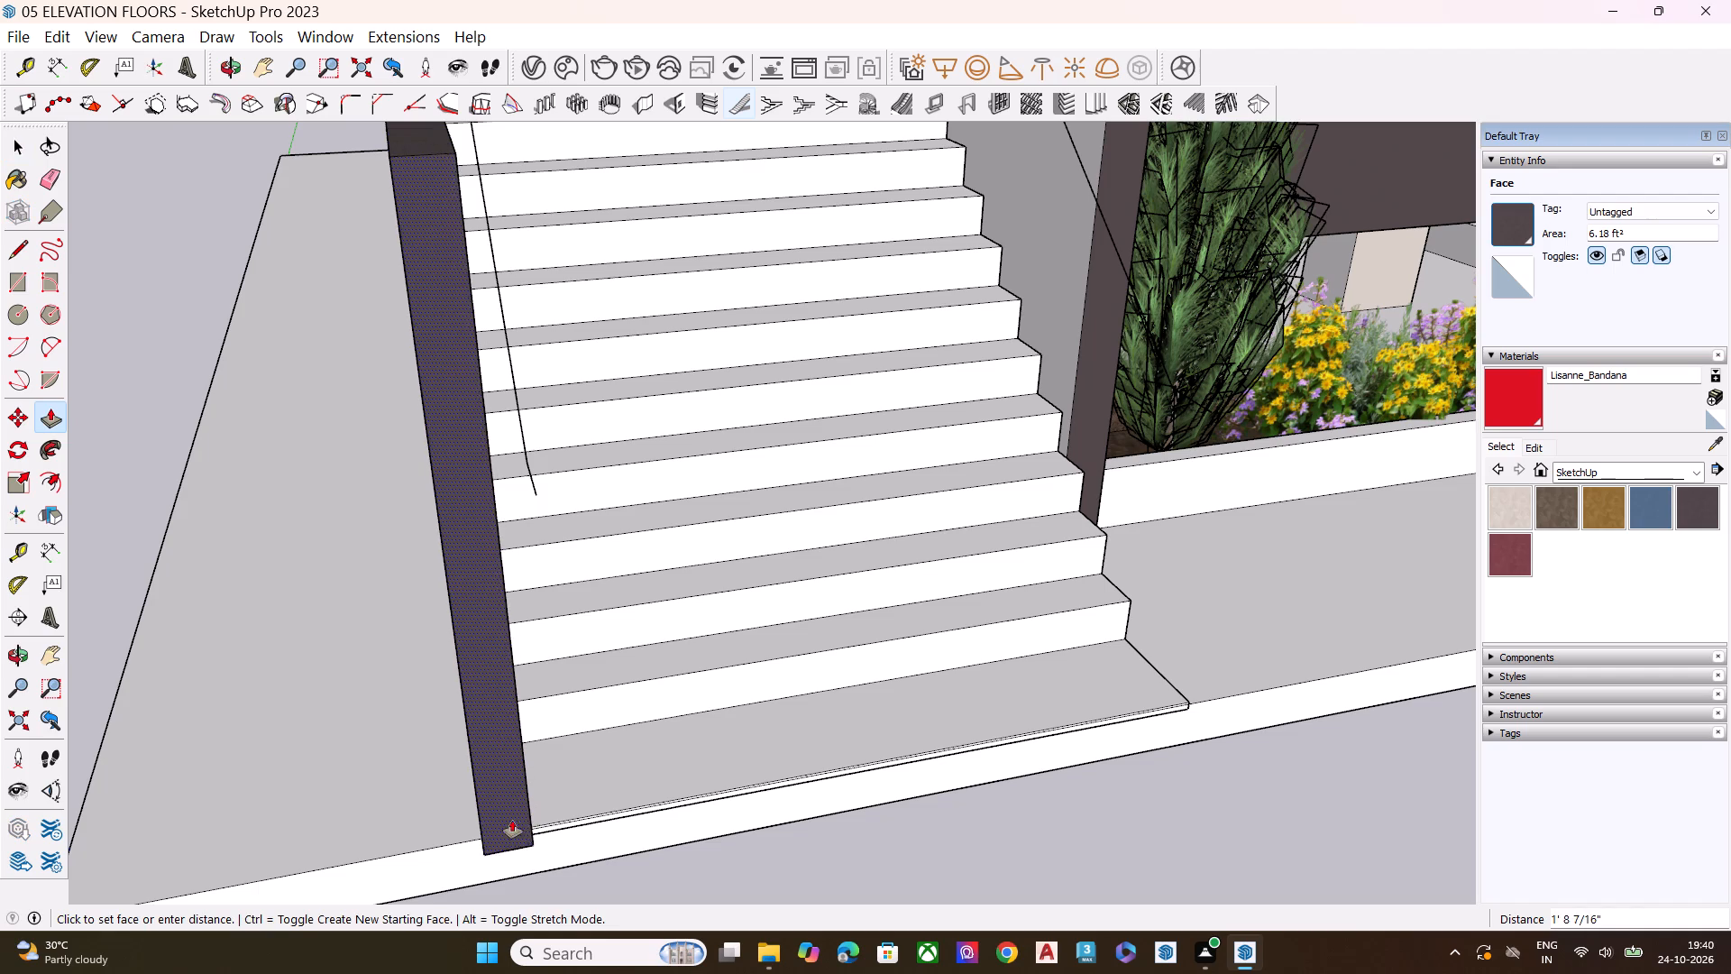
pyautogui.click(455, 838)
pyautogui.press('space')
# Examine the foot of the staircase and the outer wall's front end against the slab edge, then clear the selection.
pyautogui.moveTo(679, 793); pyautogui.dragTo(840, 578, button='middle')
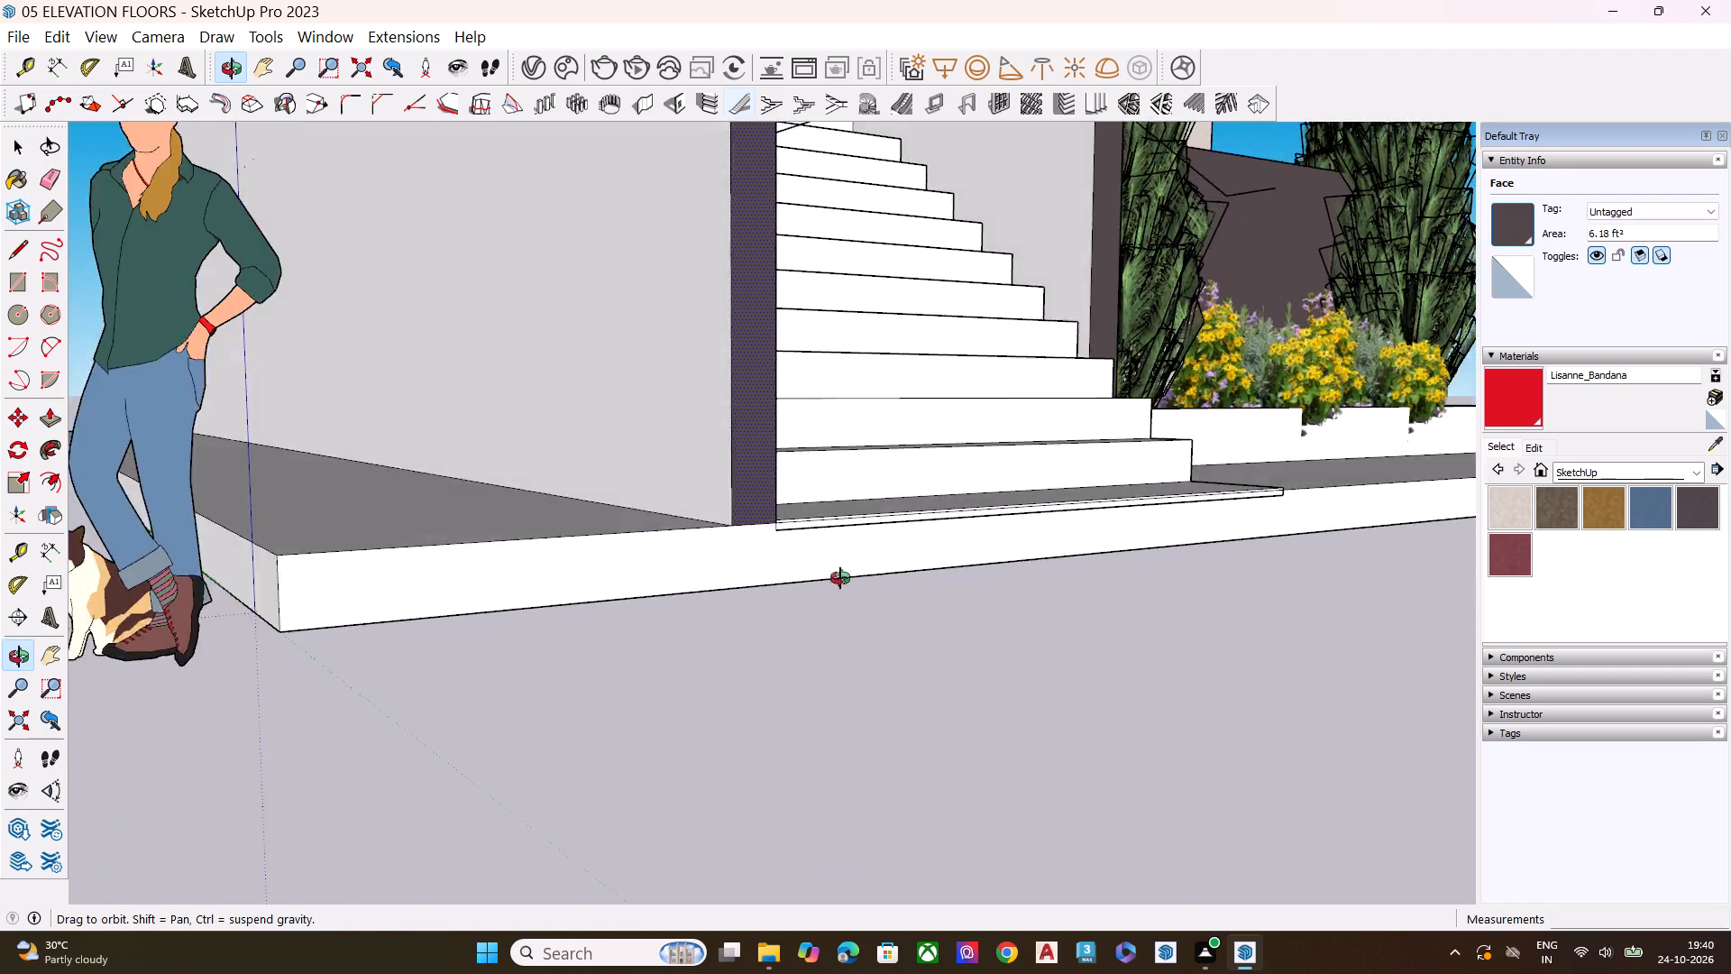
pyautogui.moveTo(840, 578); pyautogui.dragTo(932, 437, button='middle')
pyautogui.scroll(6, 985, 423)
pyautogui.scroll(-7, 920, 473)
pyautogui.scroll(1, 1031, 603)
pyautogui.moveTo(1031, 603); pyautogui.dragTo(937, 795, button='middle')
pyautogui.scroll(-8, 582, 689)
pyautogui.press('space')
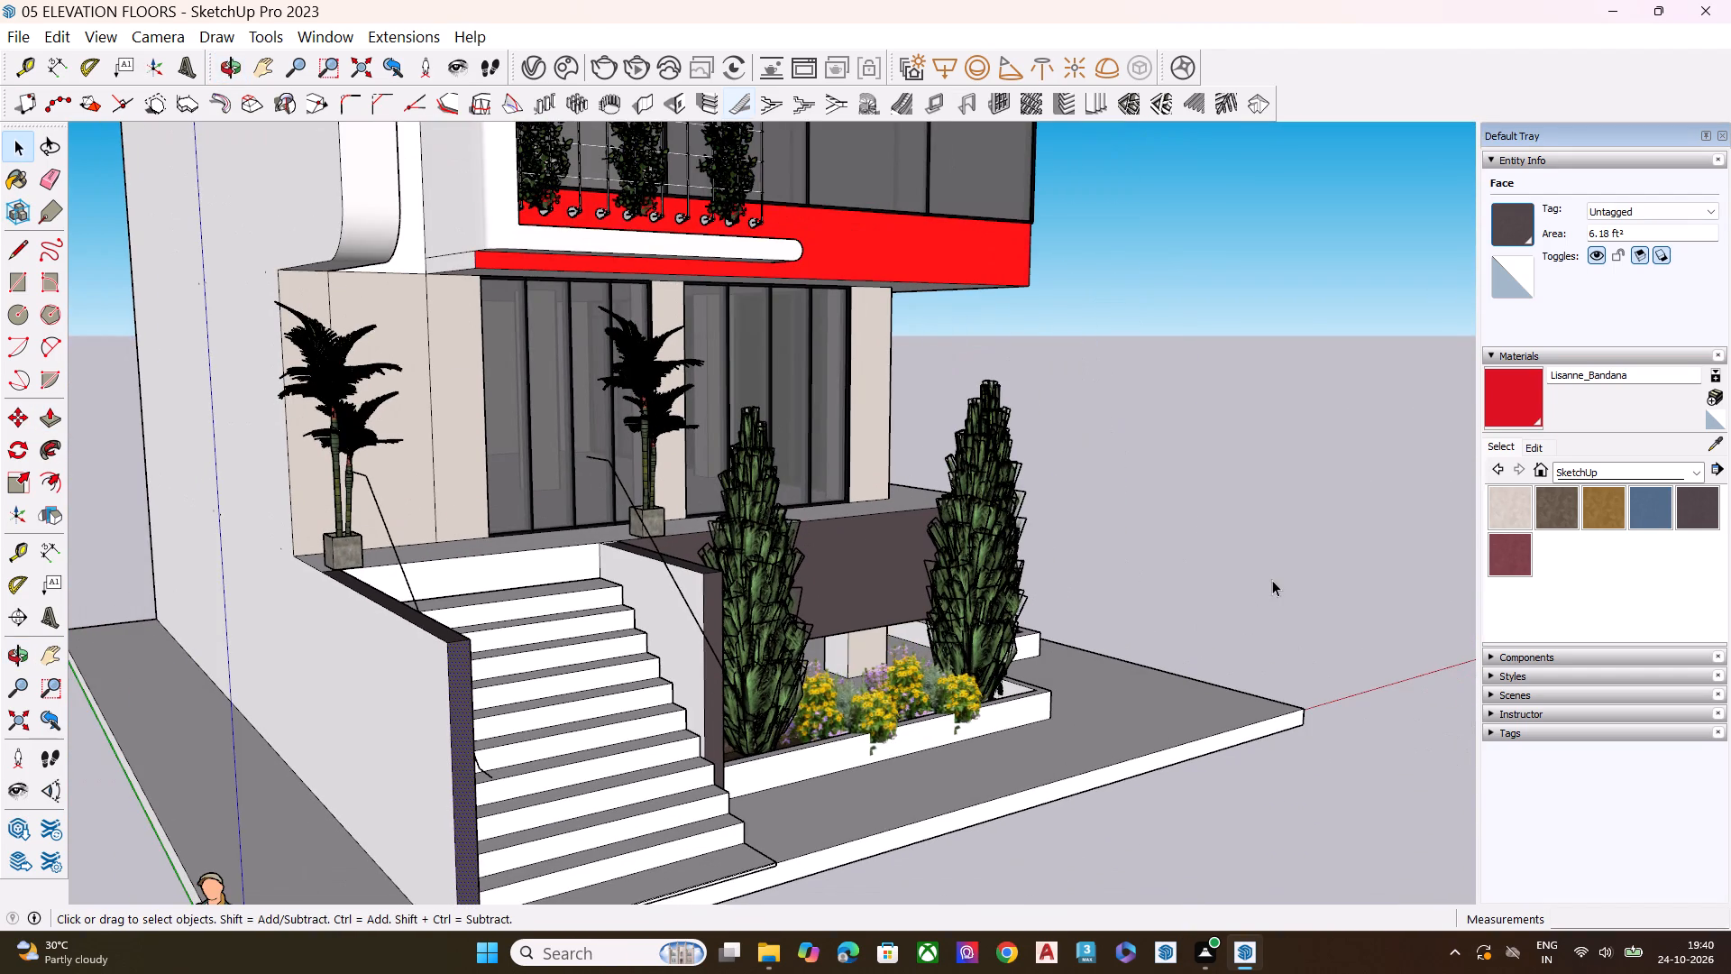
pyautogui.click(1272, 580)
# Move the staircase up about 1' 11 1/8" so its top tread's corner meets the terrace corner at the planter-side wall.
pyautogui.moveTo(1236, 661); pyautogui.dragTo(1164, 746, button='middle')
pyautogui.scroll(7, 323, 629)
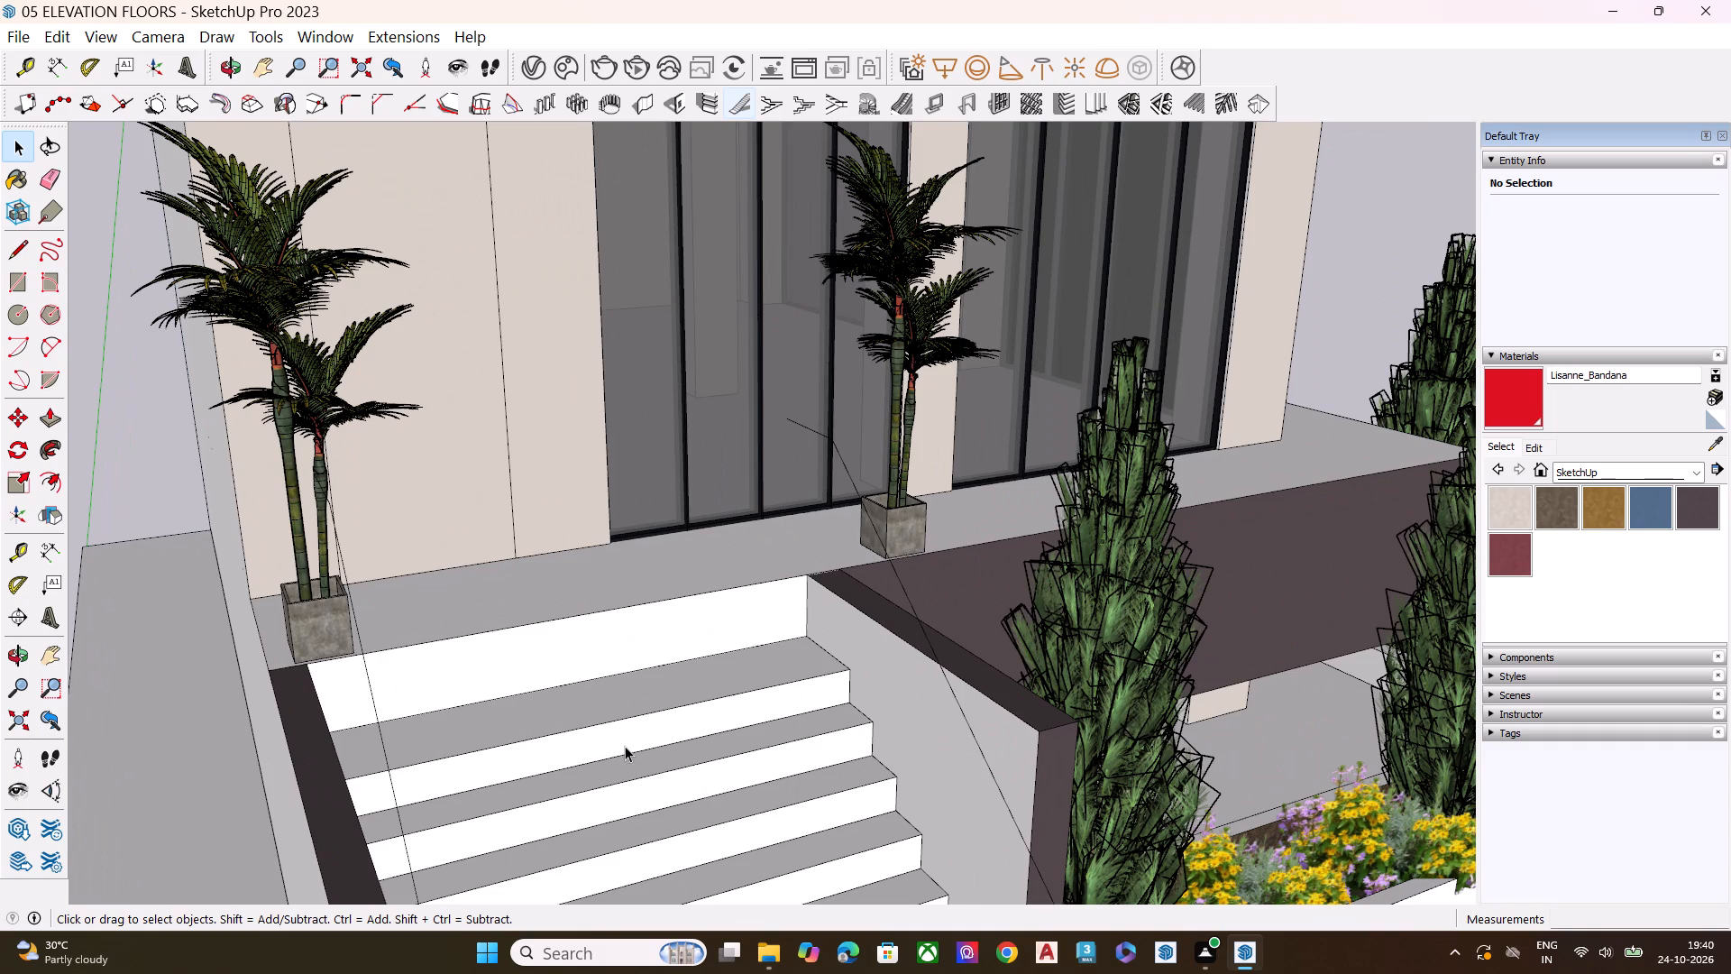
pyautogui.click(628, 746)
pyautogui.press('m')
pyautogui.click(638, 735)
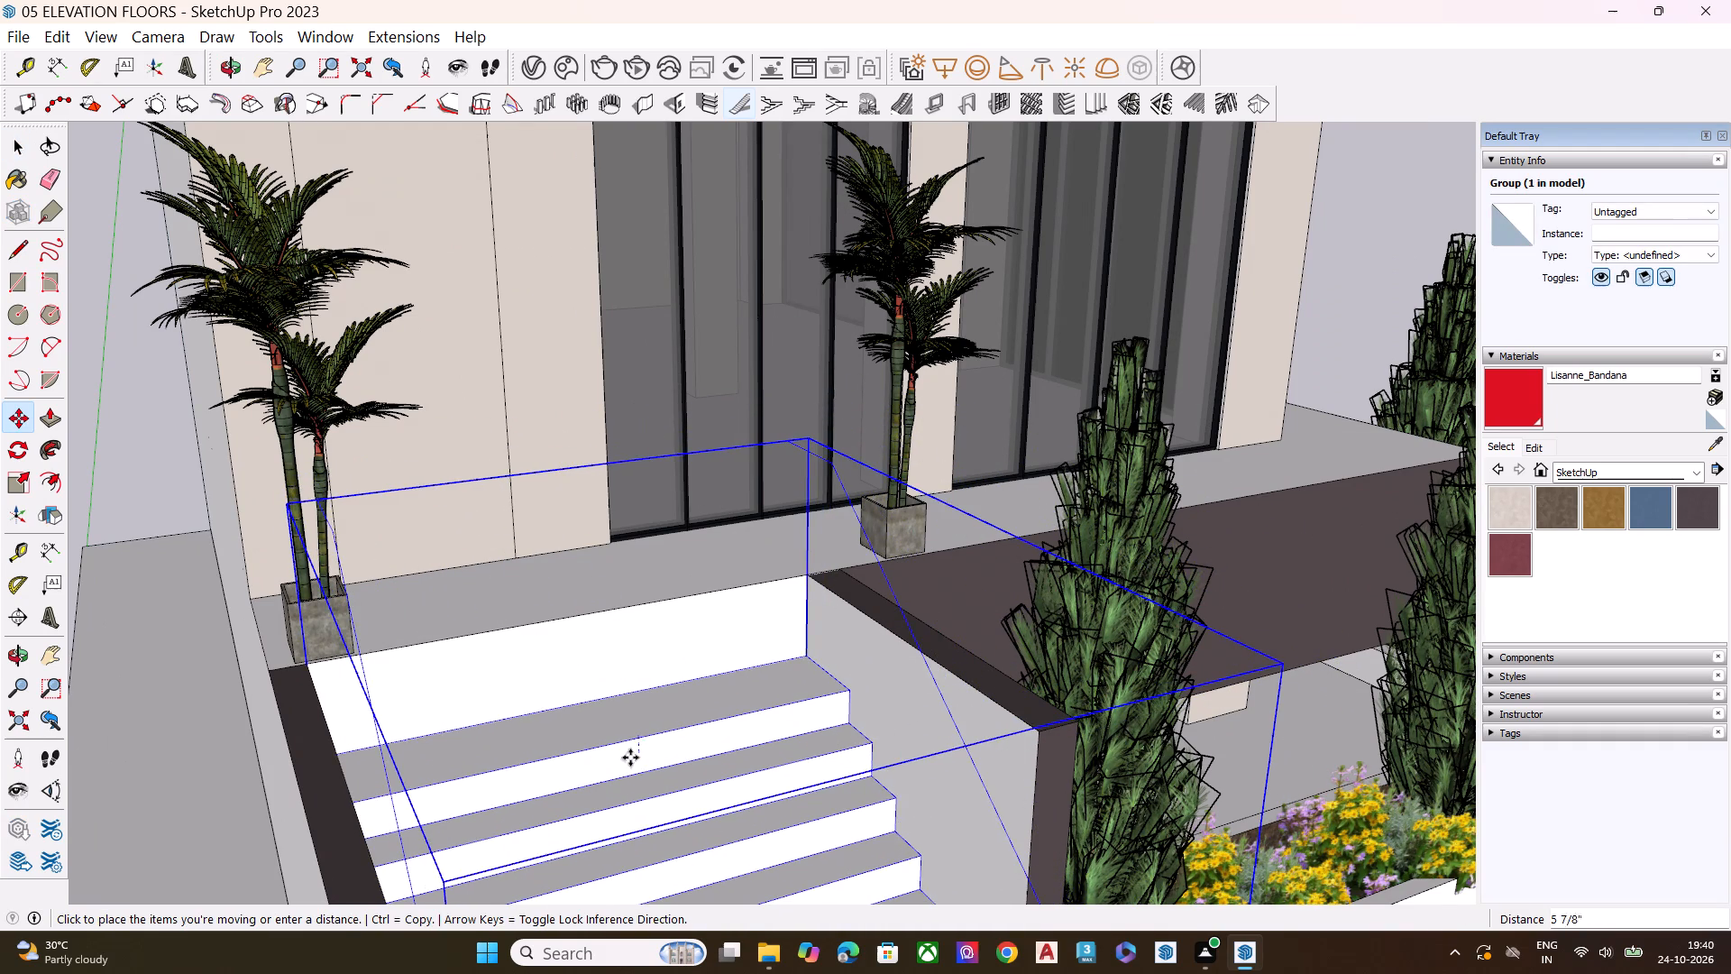
pyautogui.click(630, 756)
pyautogui.scroll(5, 781, 657)
pyautogui.click(817, 660)
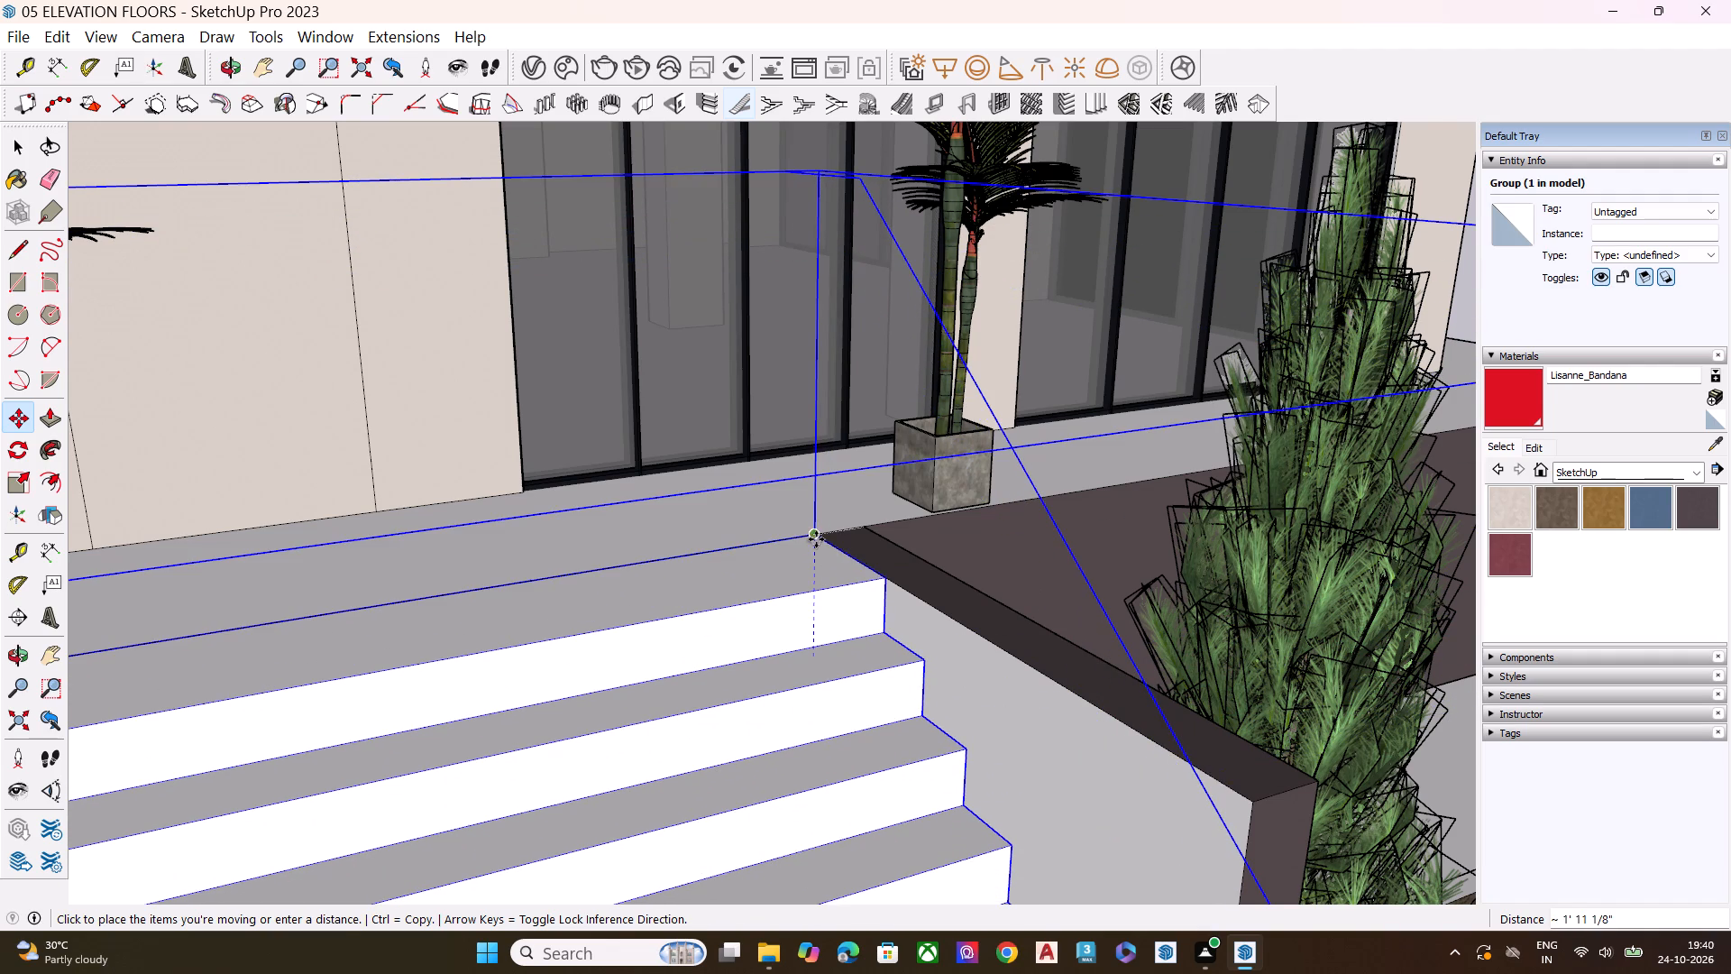
pyautogui.click(816, 539)
pyautogui.press('space')
# Scale the staircase's height downward by a factor of about 1.11 so its base rests on the slab again.
pyautogui.scroll(-18, 497, 513)
pyautogui.moveTo(640, 676); pyautogui.dragTo(633, 673, button='middle')
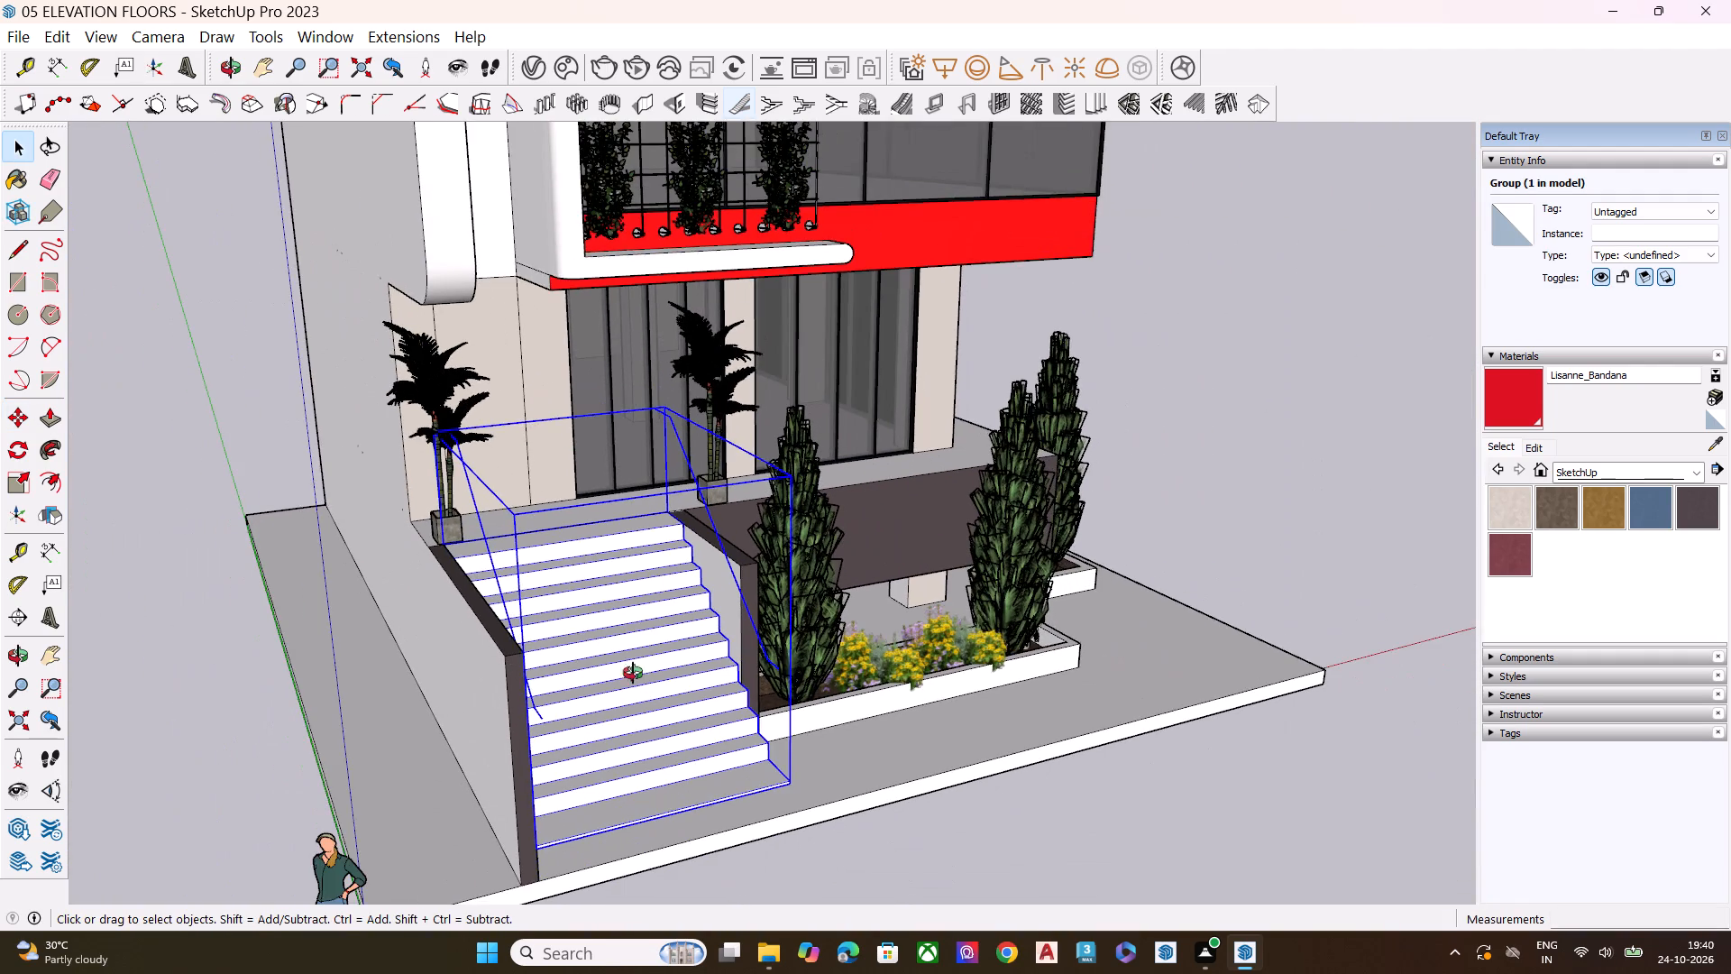
pyautogui.moveTo(633, 673); pyautogui.dragTo(262, 585, button='middle')
pyautogui.moveTo(501, 595); pyautogui.dragTo(420, 564, button='middle')
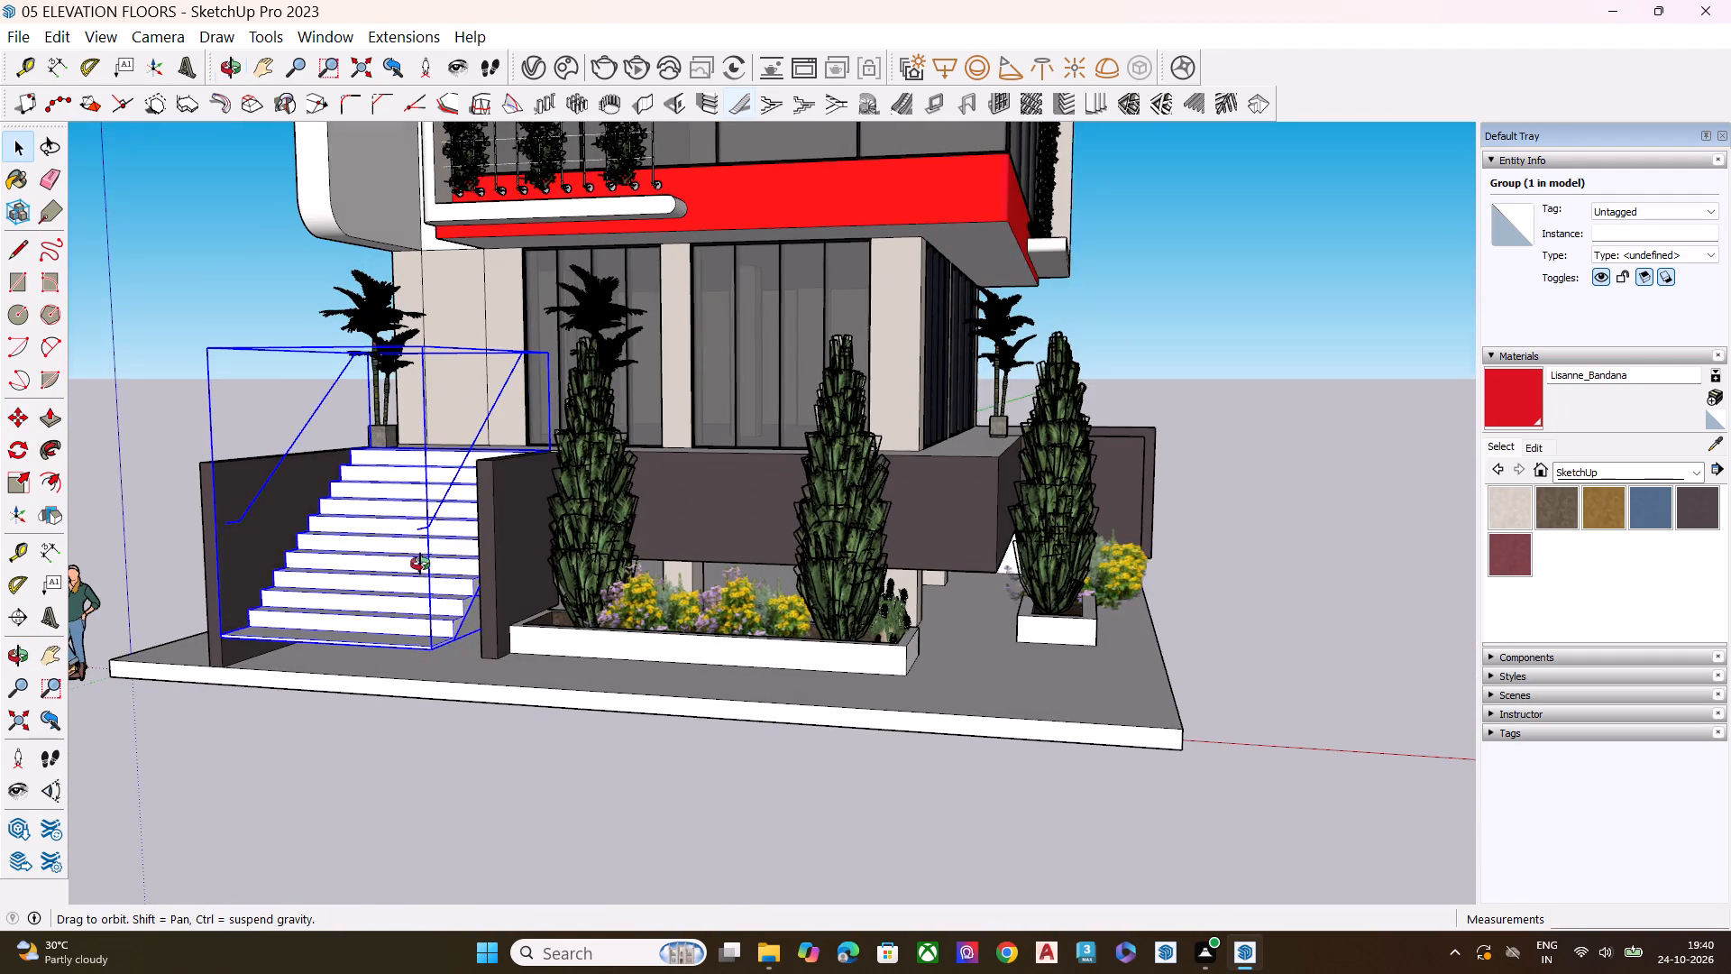
pyautogui.moveTo(420, 564); pyautogui.dragTo(406, 564, button='middle')
pyautogui.scroll(11, 380, 568)
pyautogui.moveTo(323, 626); pyautogui.dragTo(316, 530, button='middle')
pyautogui.scroll(10, 316, 530)
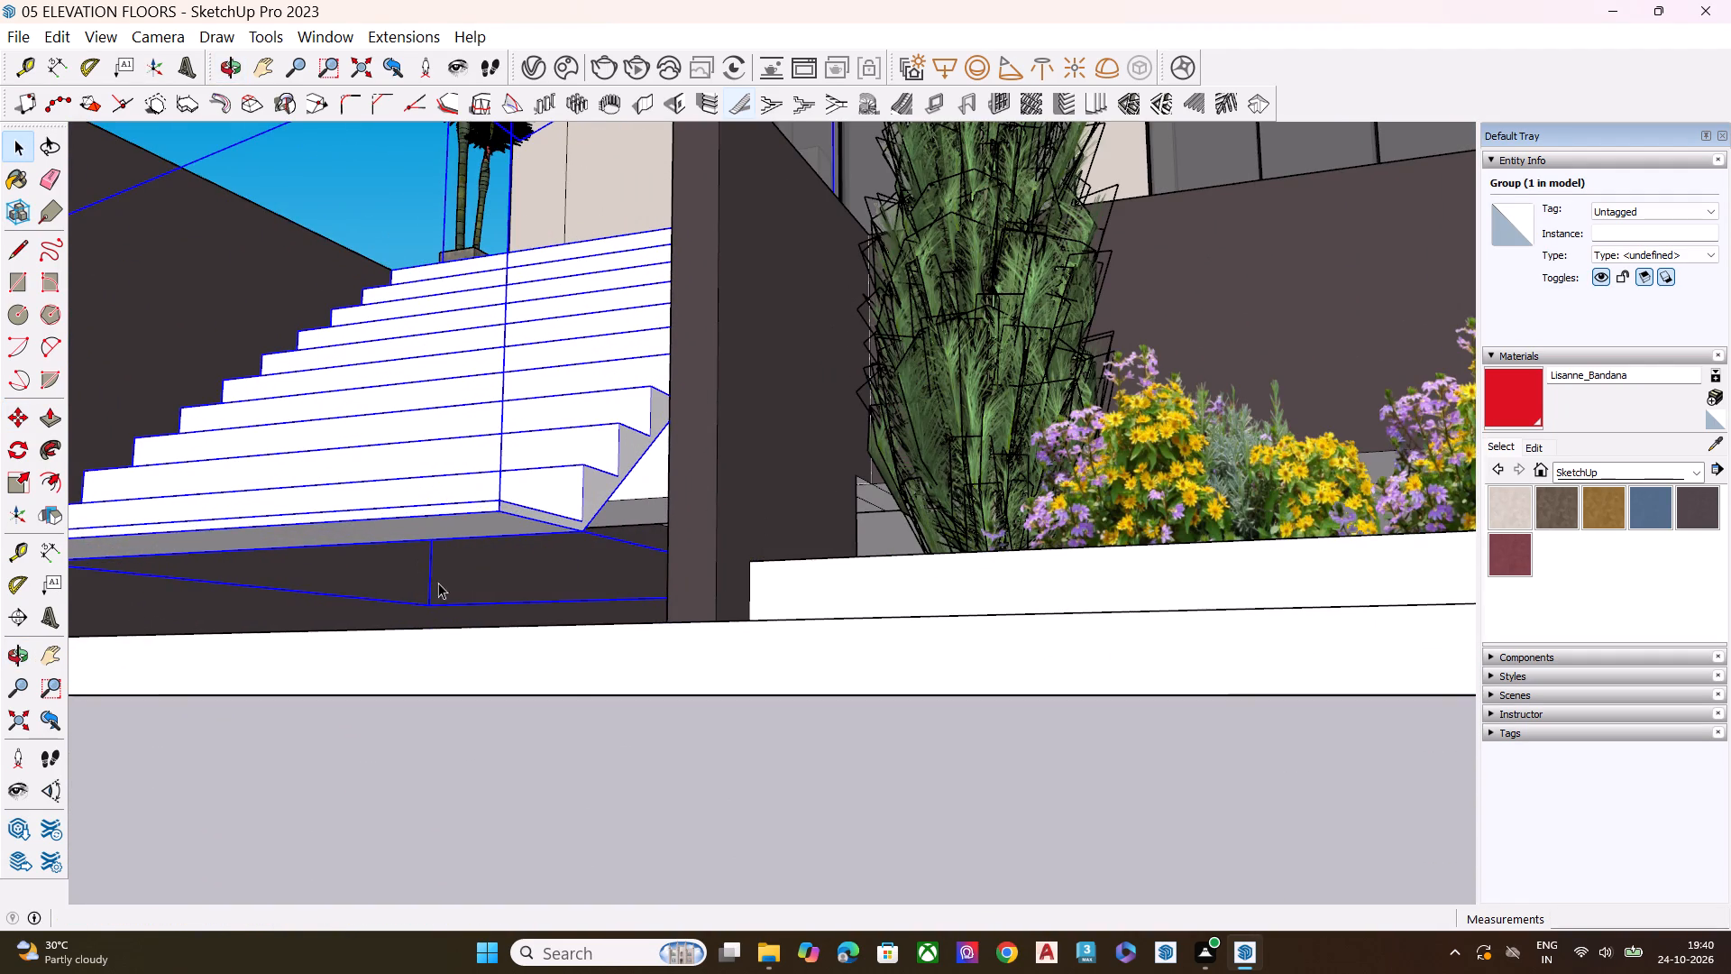
pyautogui.press('s')
pyautogui.click(453, 576)
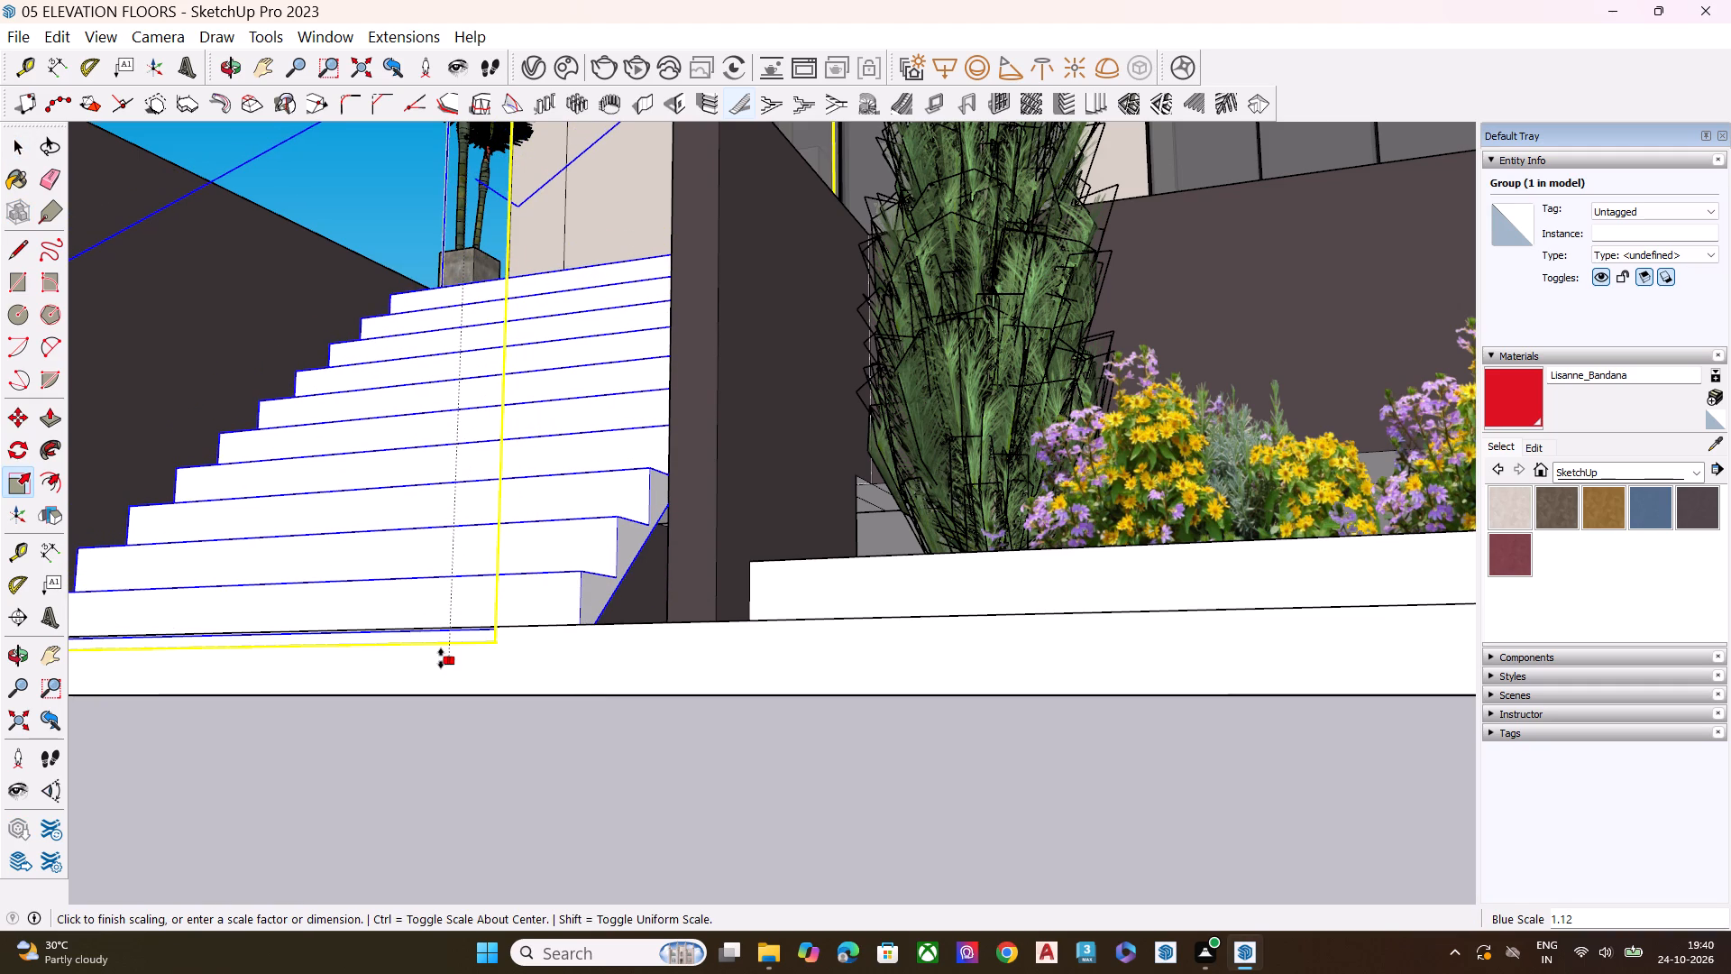
pyautogui.click(655, 650)
pyautogui.press('space')
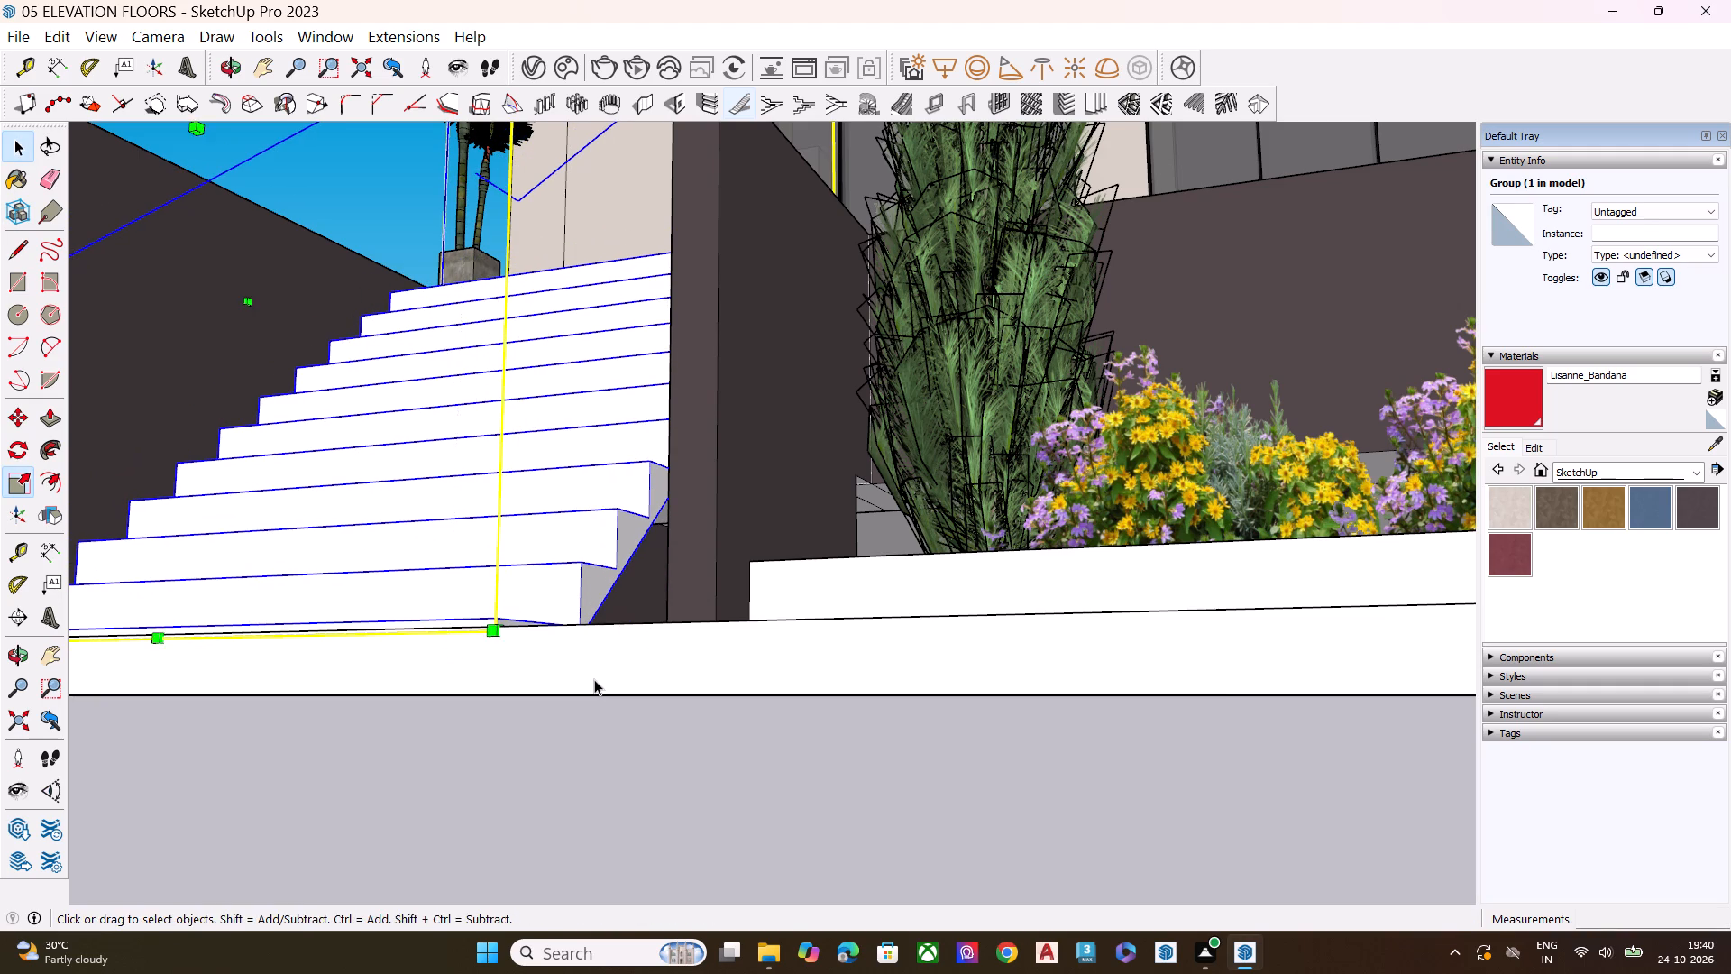
# Push/Pull the front end of the planter-side wall about 2' 8 3/4" forward to cover the staircase's open side.
pyautogui.moveTo(594, 677); pyautogui.dragTo(584, 789, button='middle')
pyautogui.scroll(1, 584, 789)
pyautogui.click(672, 547)
pyautogui.moveTo(705, 591); pyautogui.dragTo(698, 716, button='middle')
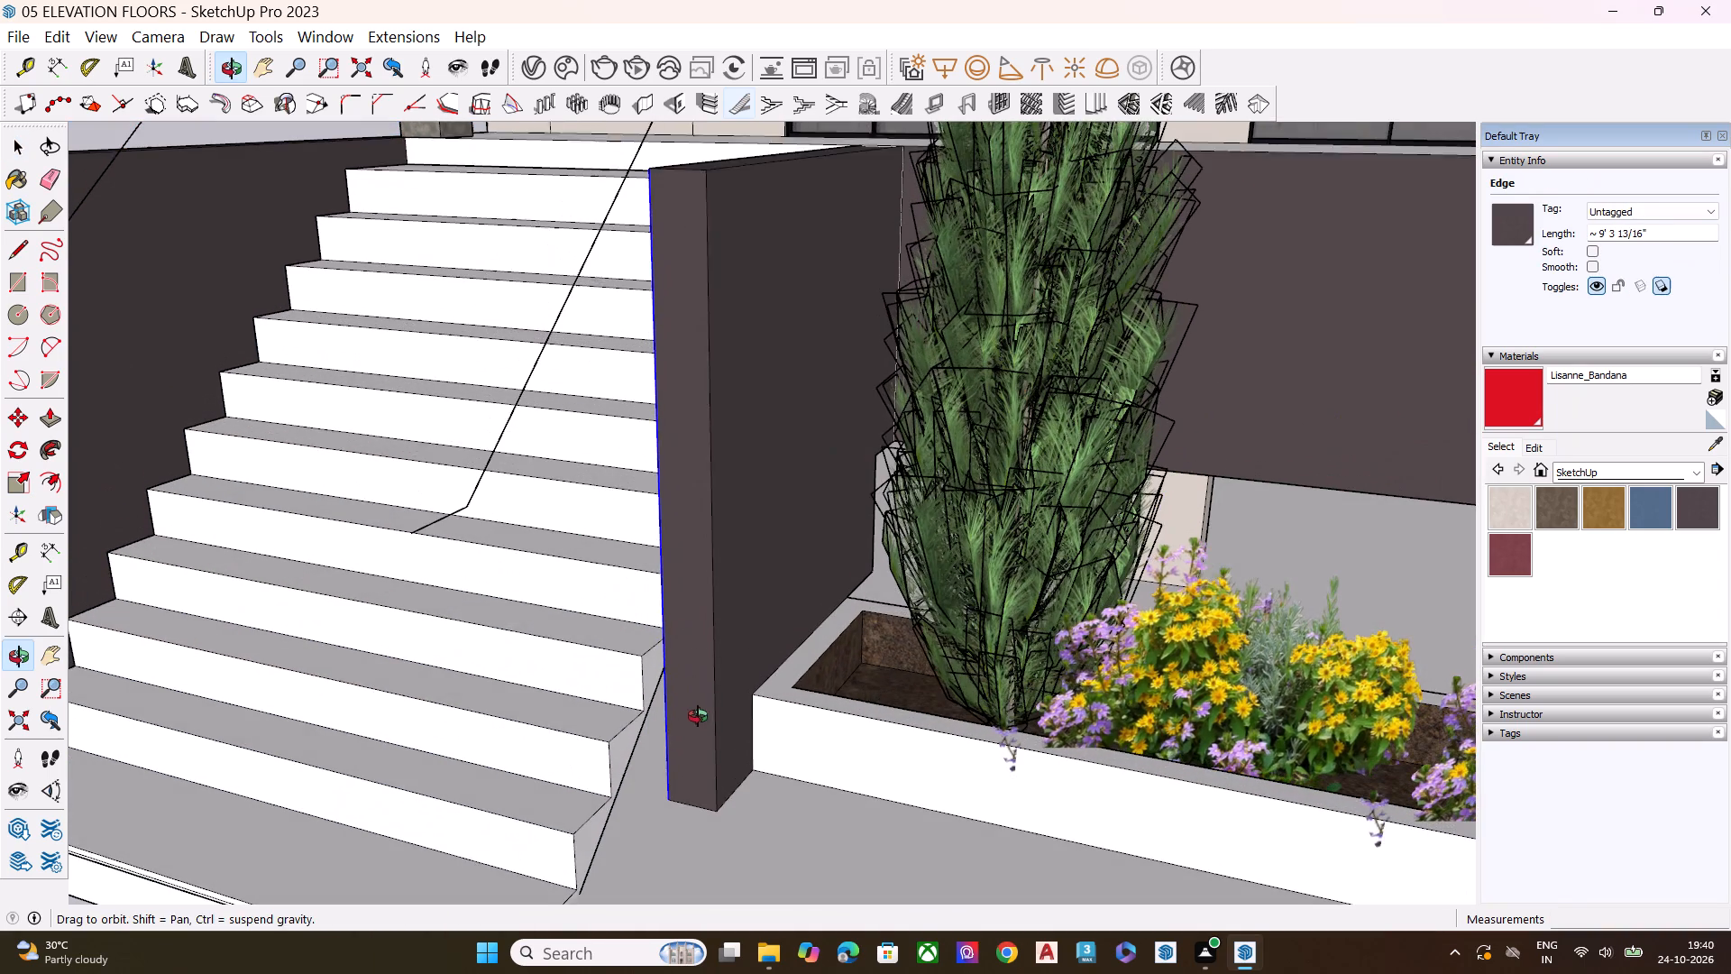
pyautogui.moveTo(698, 716); pyautogui.dragTo(698, 718, button='middle')
pyautogui.click(703, 713)
pyautogui.scroll(-5, 703, 713)
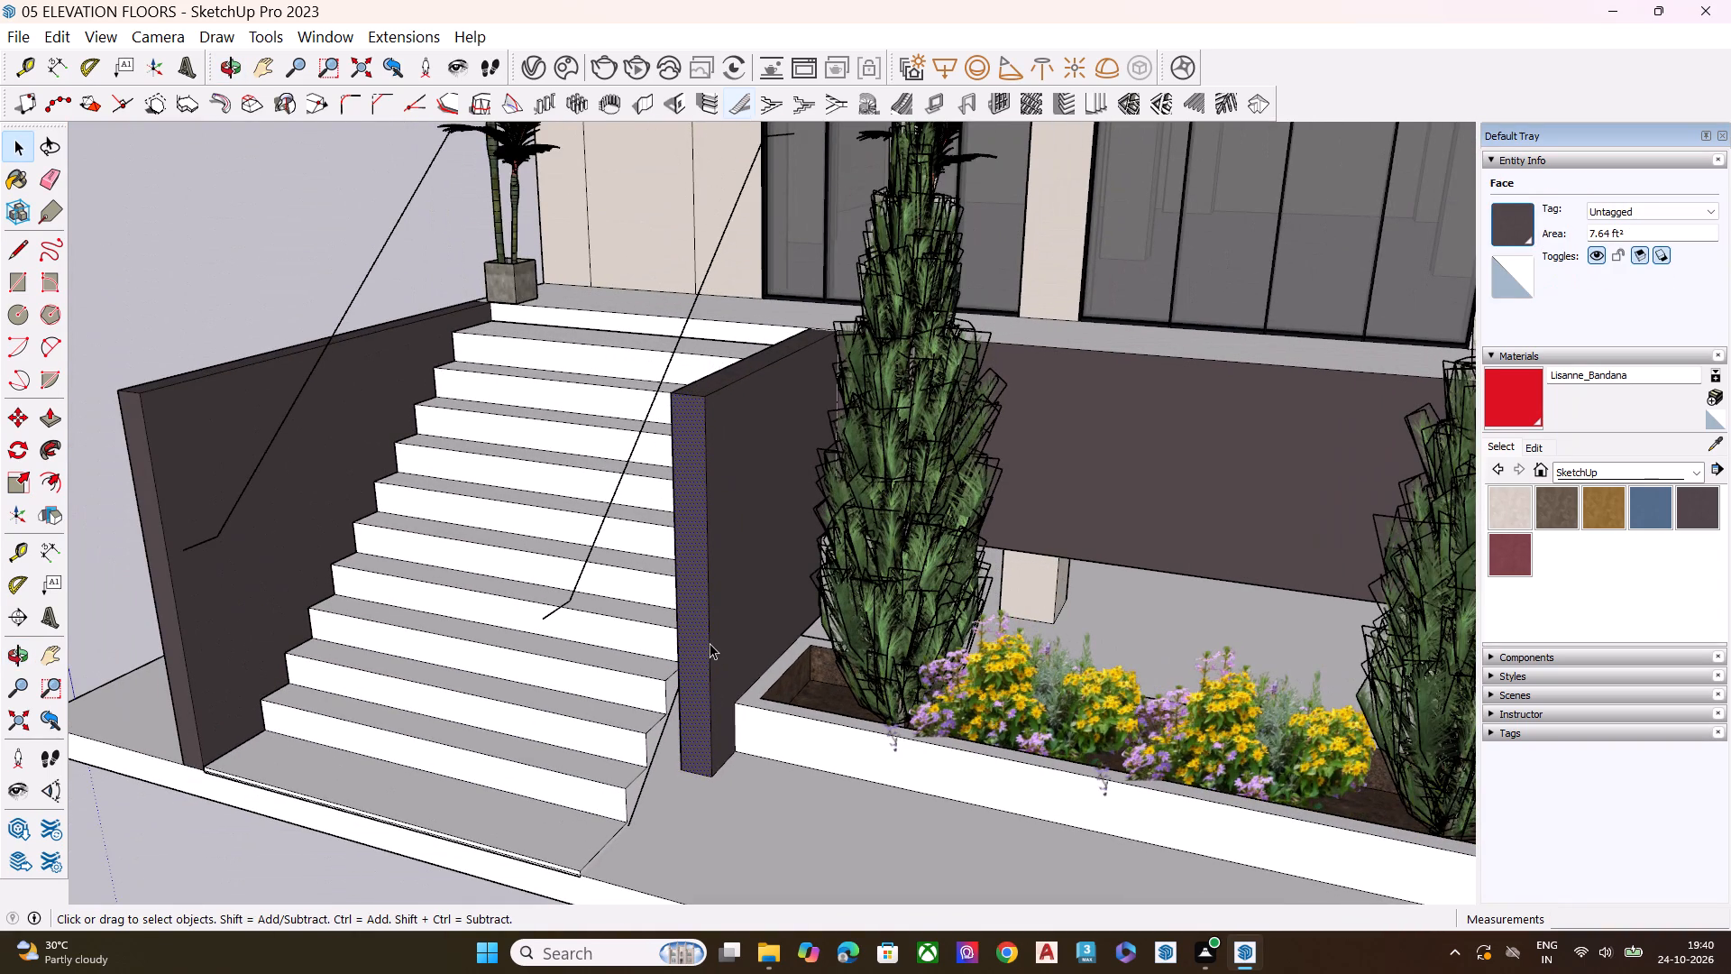
pyautogui.press('p')
pyautogui.click(710, 643)
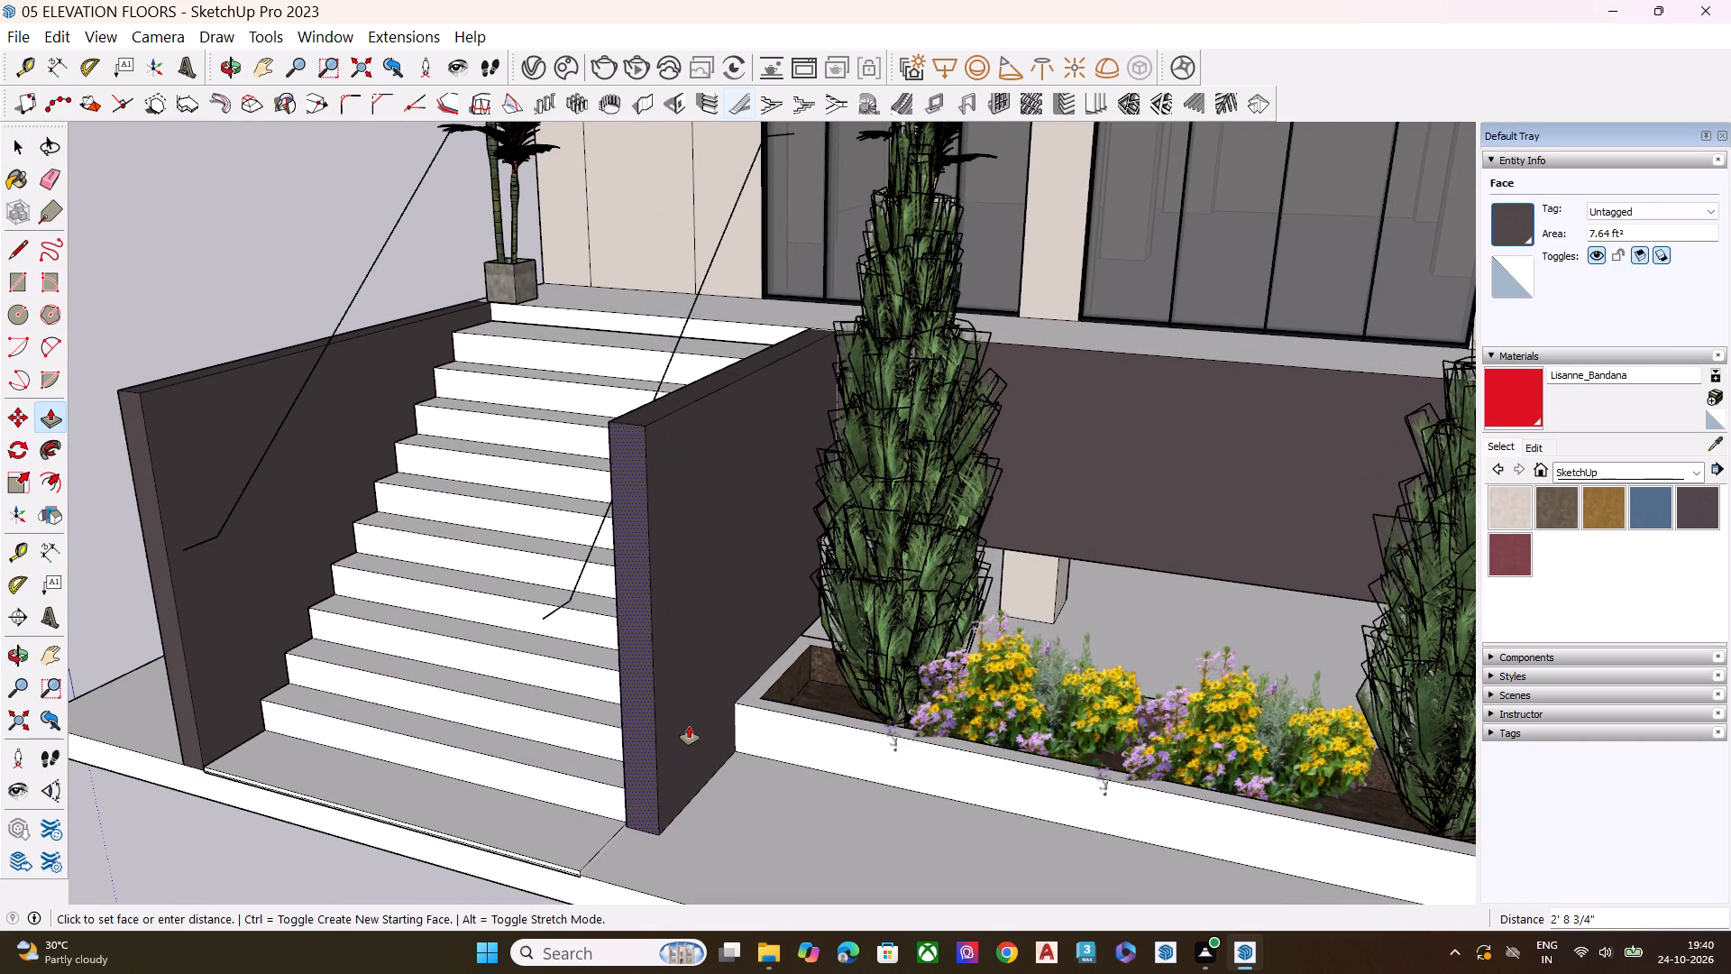
pyautogui.click(685, 730)
pyautogui.press('space')
pyautogui.click(232, 878)
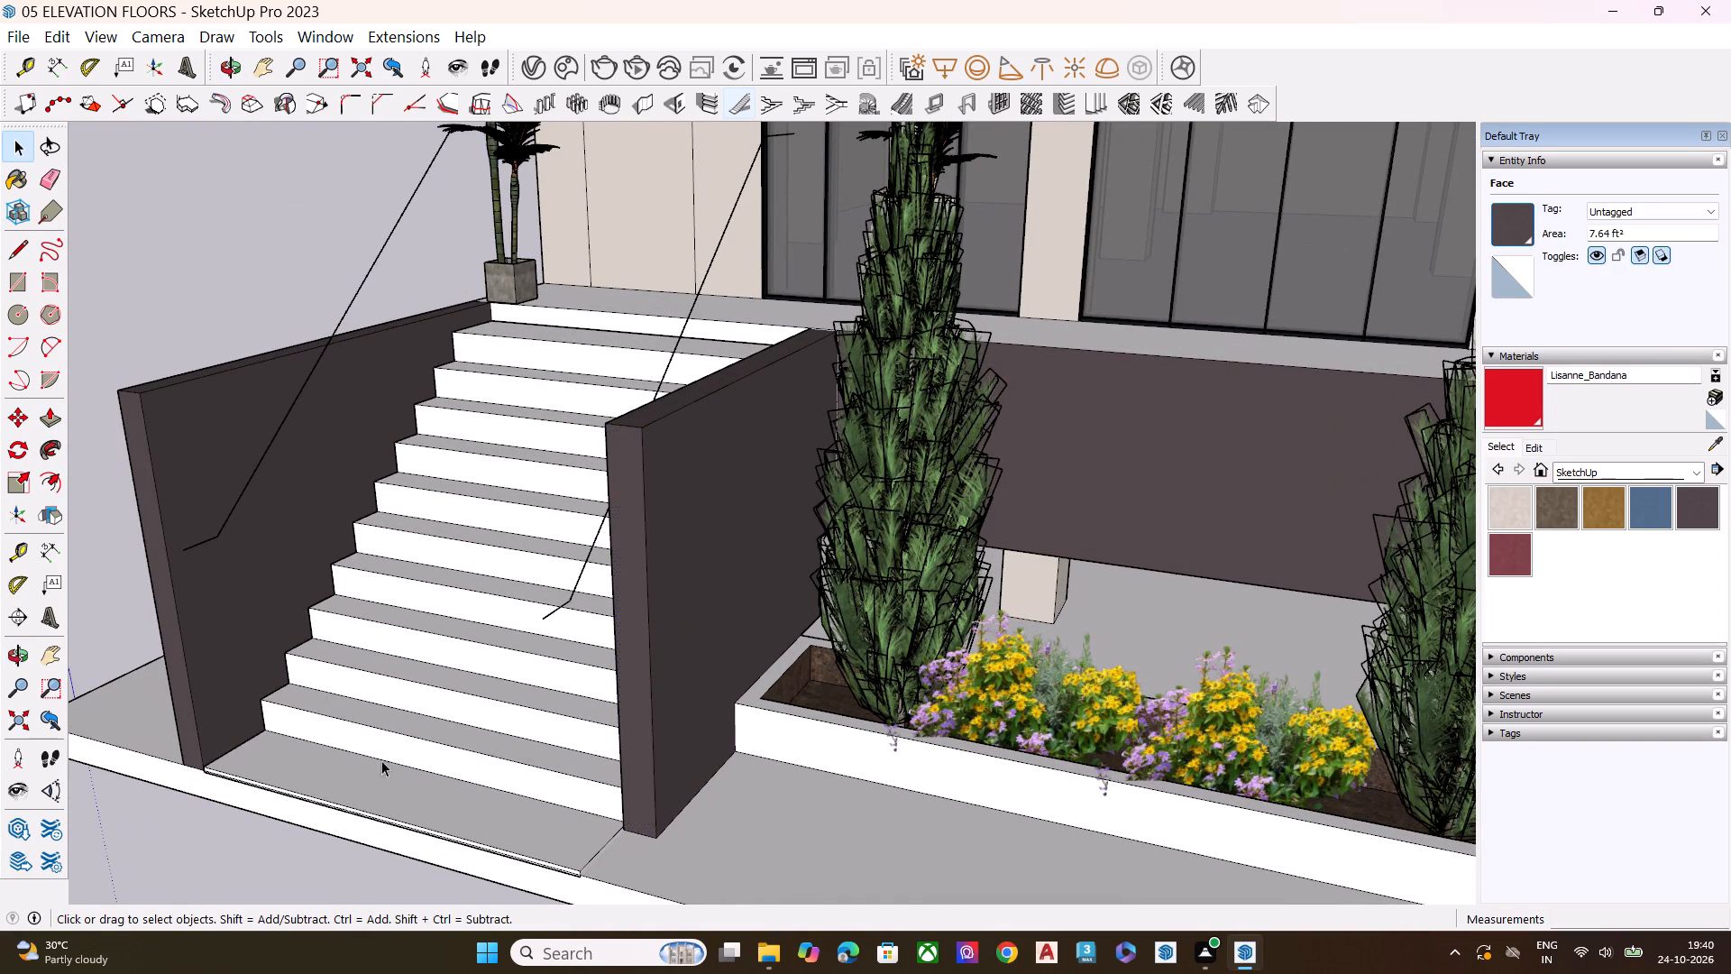
# Explode the staircase group into its separate parts.
pyautogui.scroll(-7, 431, 716)
pyautogui.moveTo(557, 733); pyautogui.dragTo(585, 662, button='middle')
pyautogui.scroll(1, 508, 658)
pyautogui.moveTo(520, 653); pyautogui.dragTo(721, 646, button='middle')
pyautogui.scroll(5, 774, 551)
pyautogui.click(728, 491)
pyautogui.rightClick(727, 491)
pyautogui.click(792, 629)
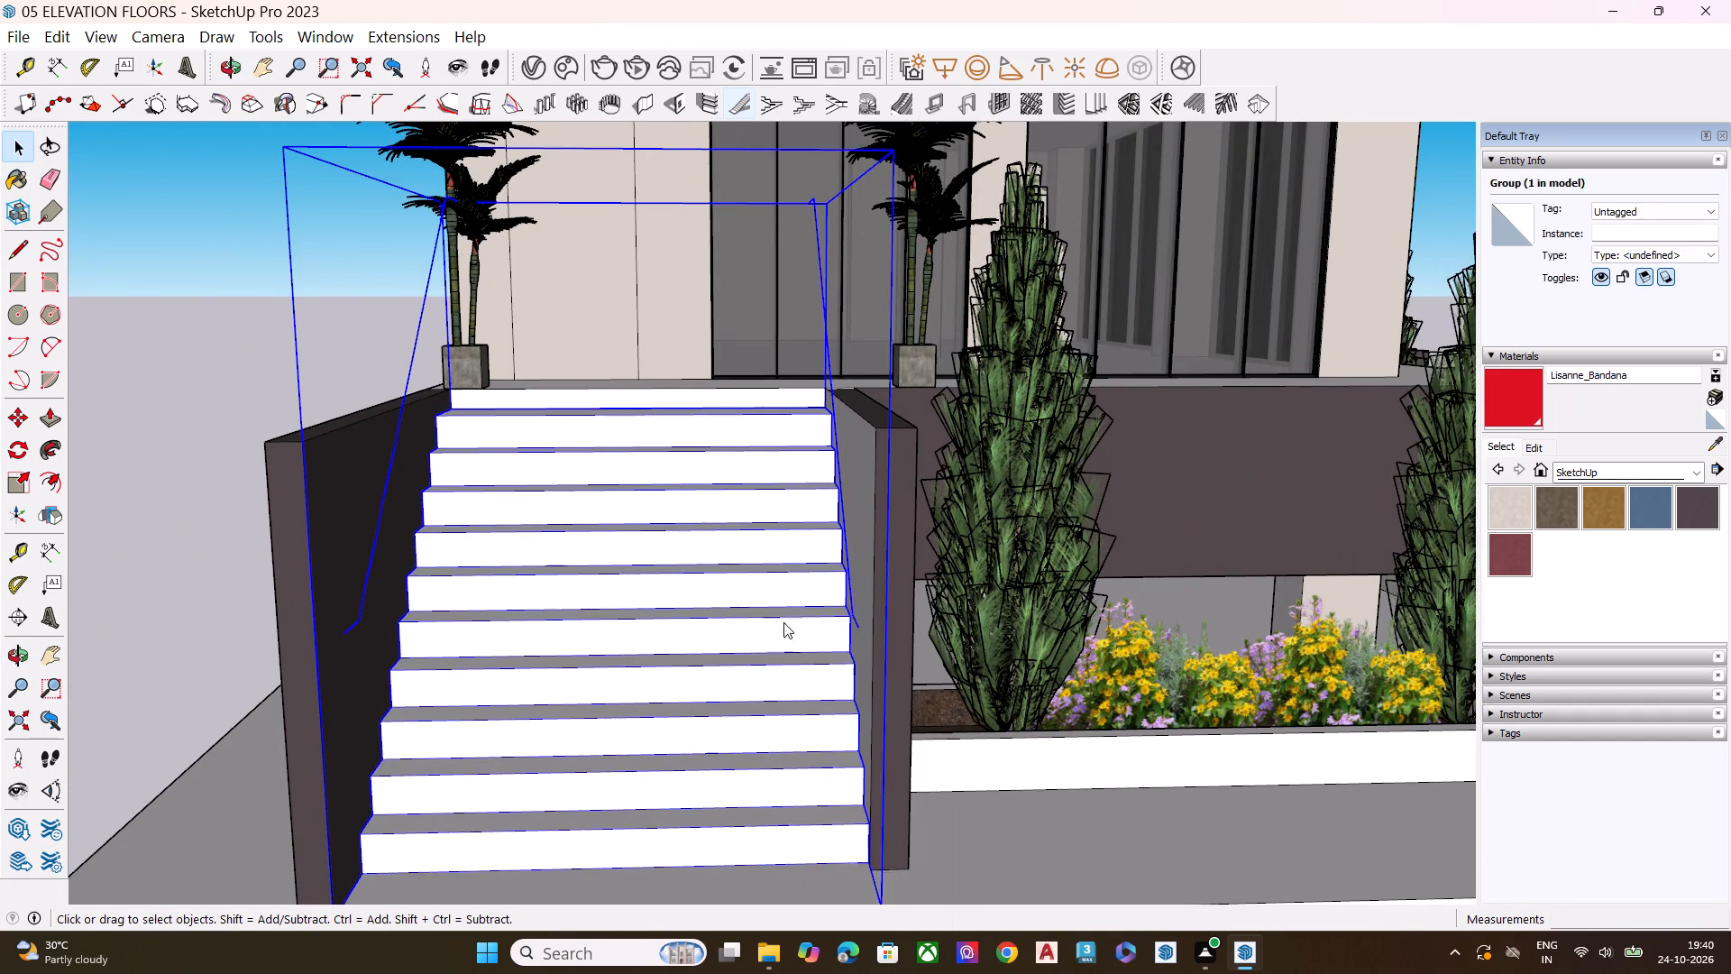
# Delete the group of handrail lines above the staircase.
pyautogui.click(831, 381)
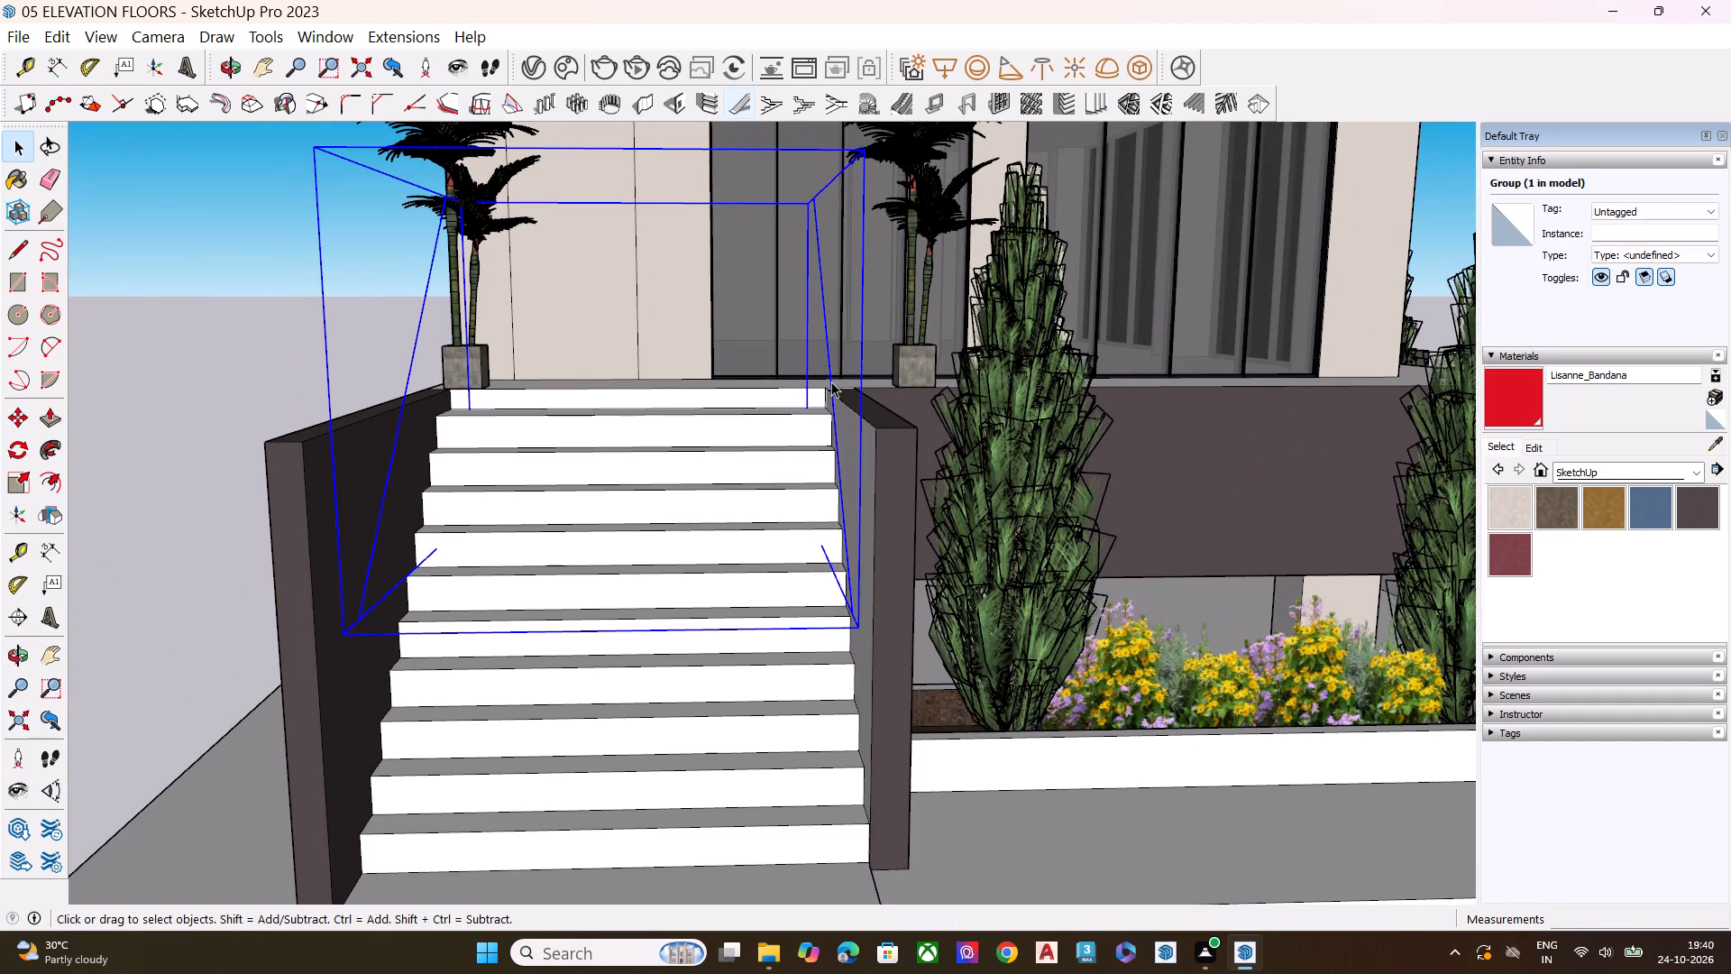
pyautogui.press('Delete')
pyautogui.press('space')
pyautogui.click(309, 321)
# Examine the finished staircase, boundary walls and planters from several sides, and the whole building from a distance.
pyautogui.scroll(-8, 393, 328)
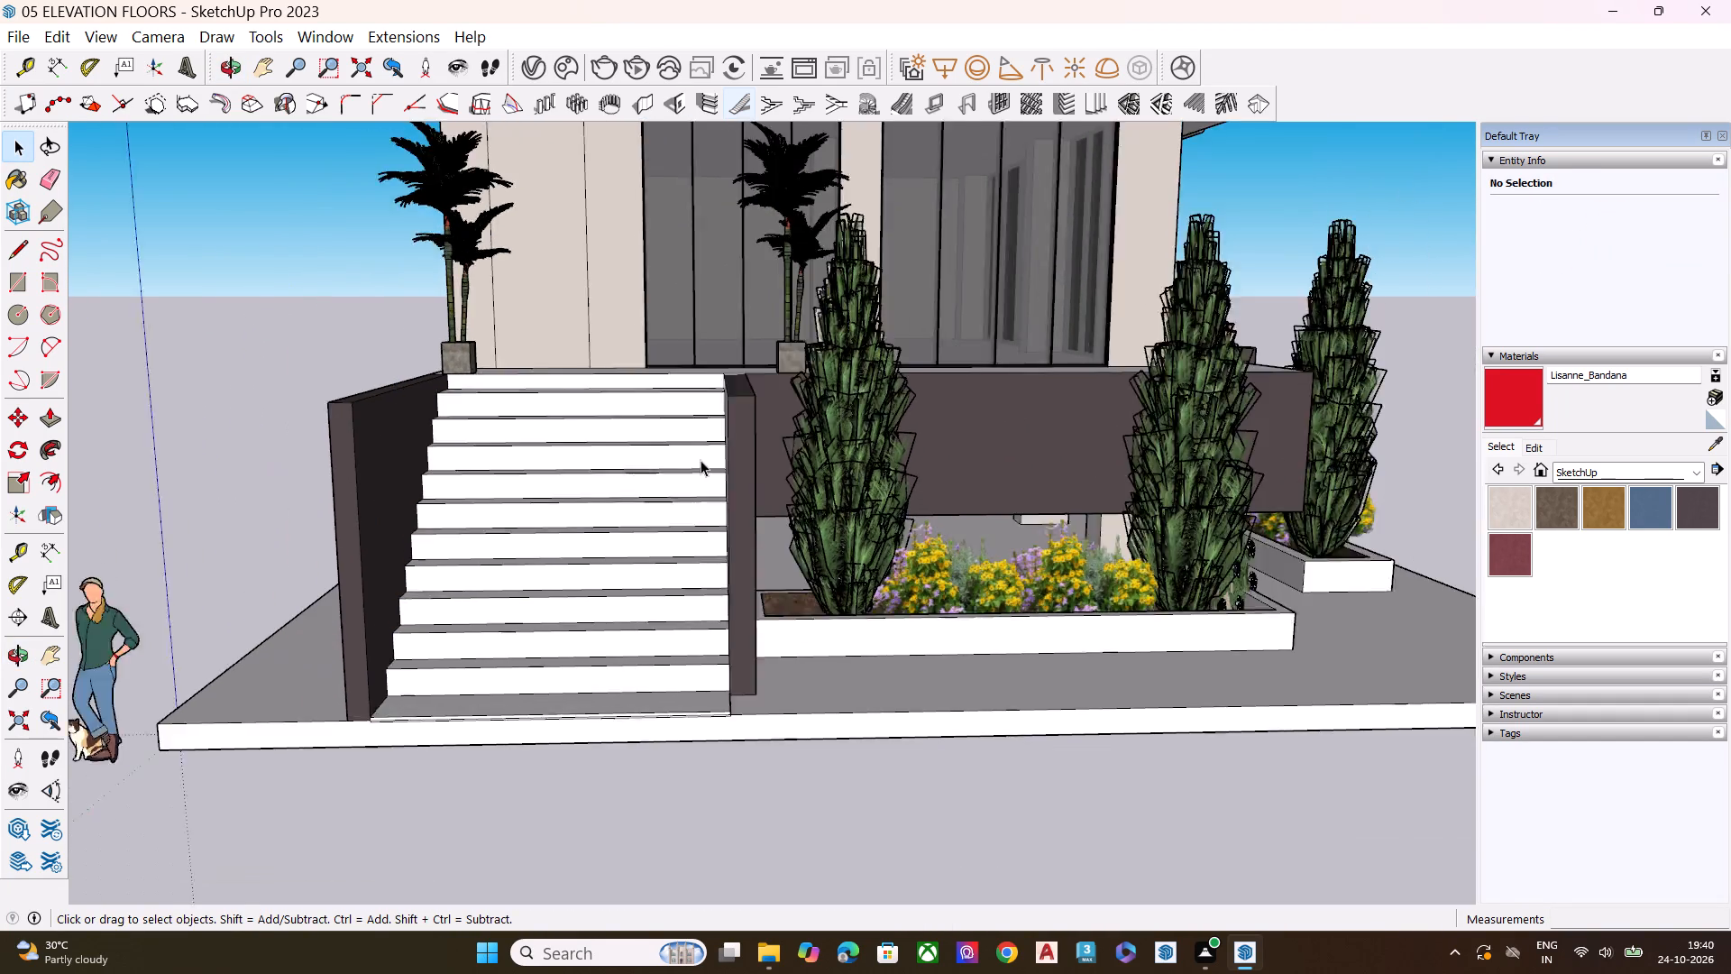
pyautogui.moveTo(703, 473); pyautogui.dragTo(310, 538, button='middle')
pyautogui.scroll(1, 328, 611)
pyautogui.click(339, 635)
pyautogui.moveTo(470, 568); pyautogui.dragTo(408, 478, button='middle')
pyautogui.scroll(-4, 408, 478)
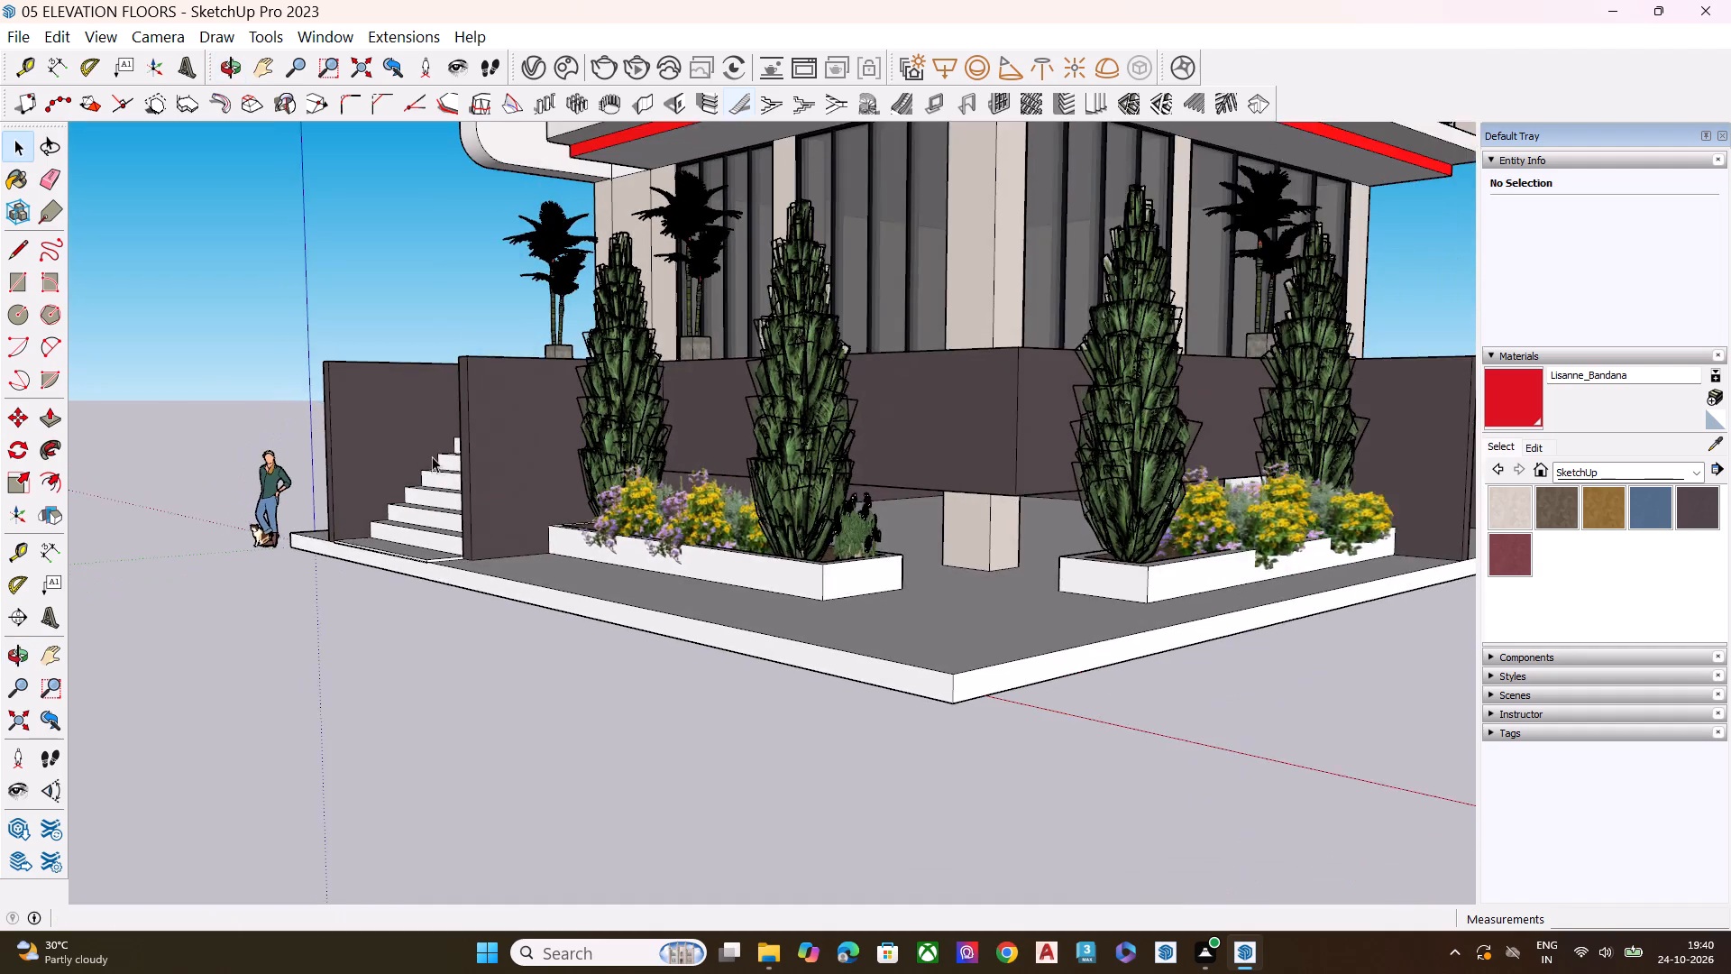
pyautogui.scroll(-5, 432, 456)
pyautogui.moveTo(861, 523); pyautogui.dragTo(892, 457, button='middle')
pyautogui.scroll(-11, 915, 451)
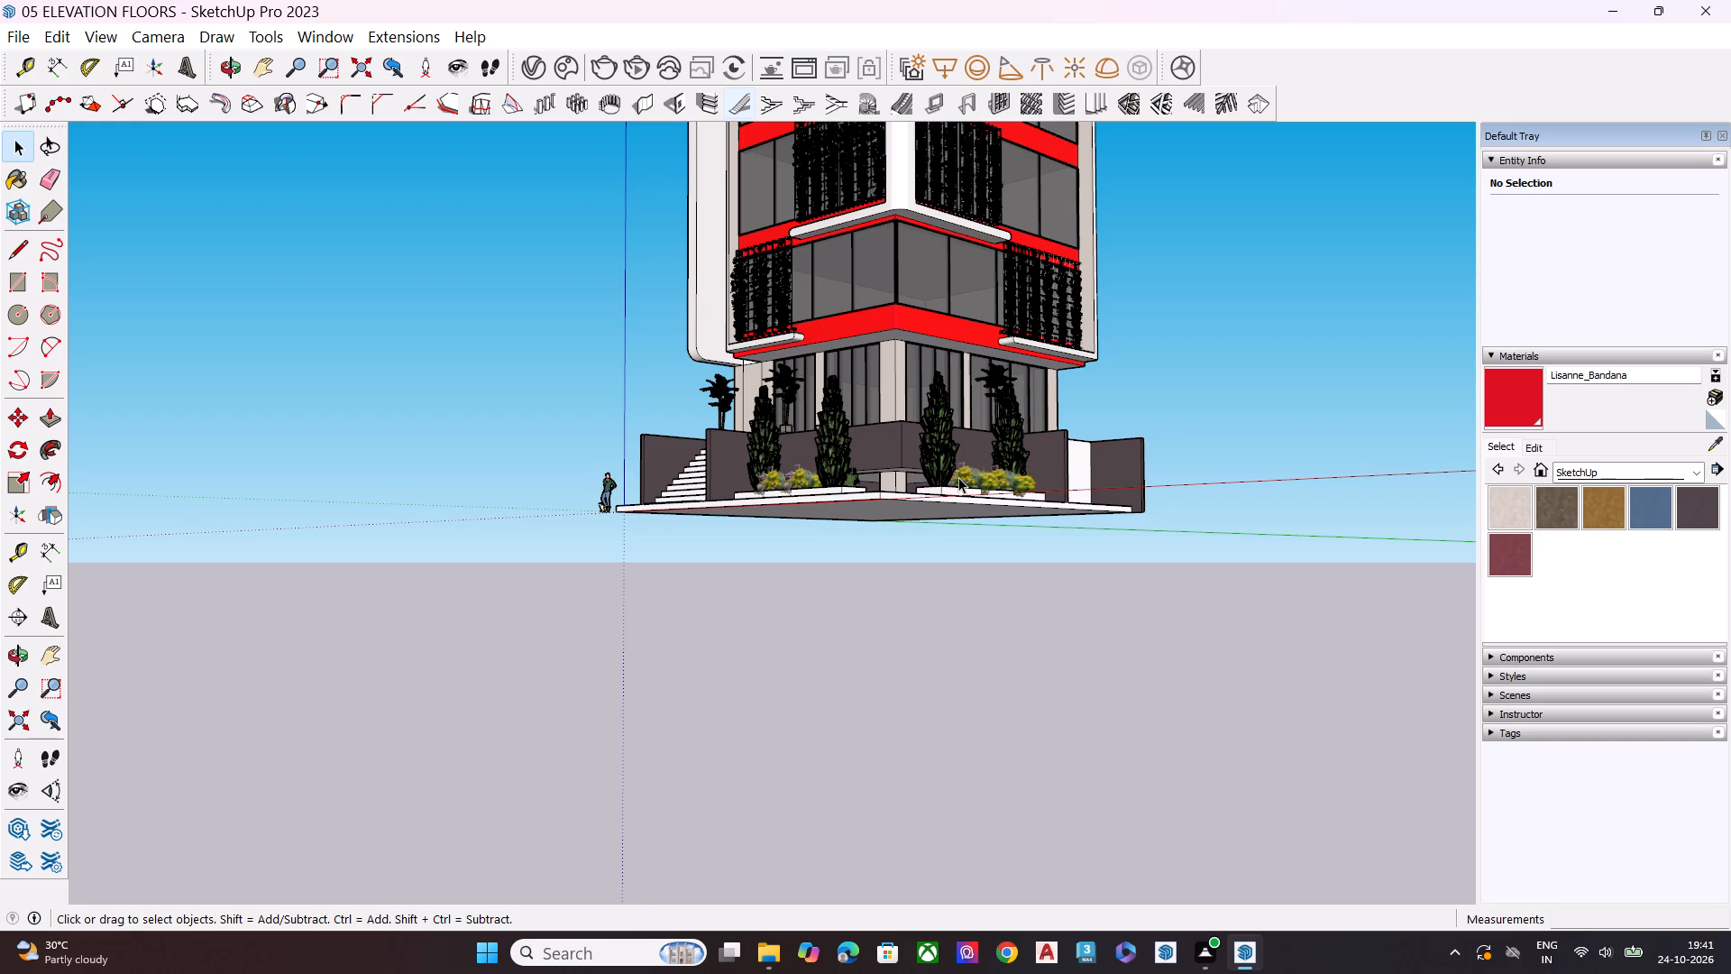
pyautogui.press('space')
pyautogui.press('space')
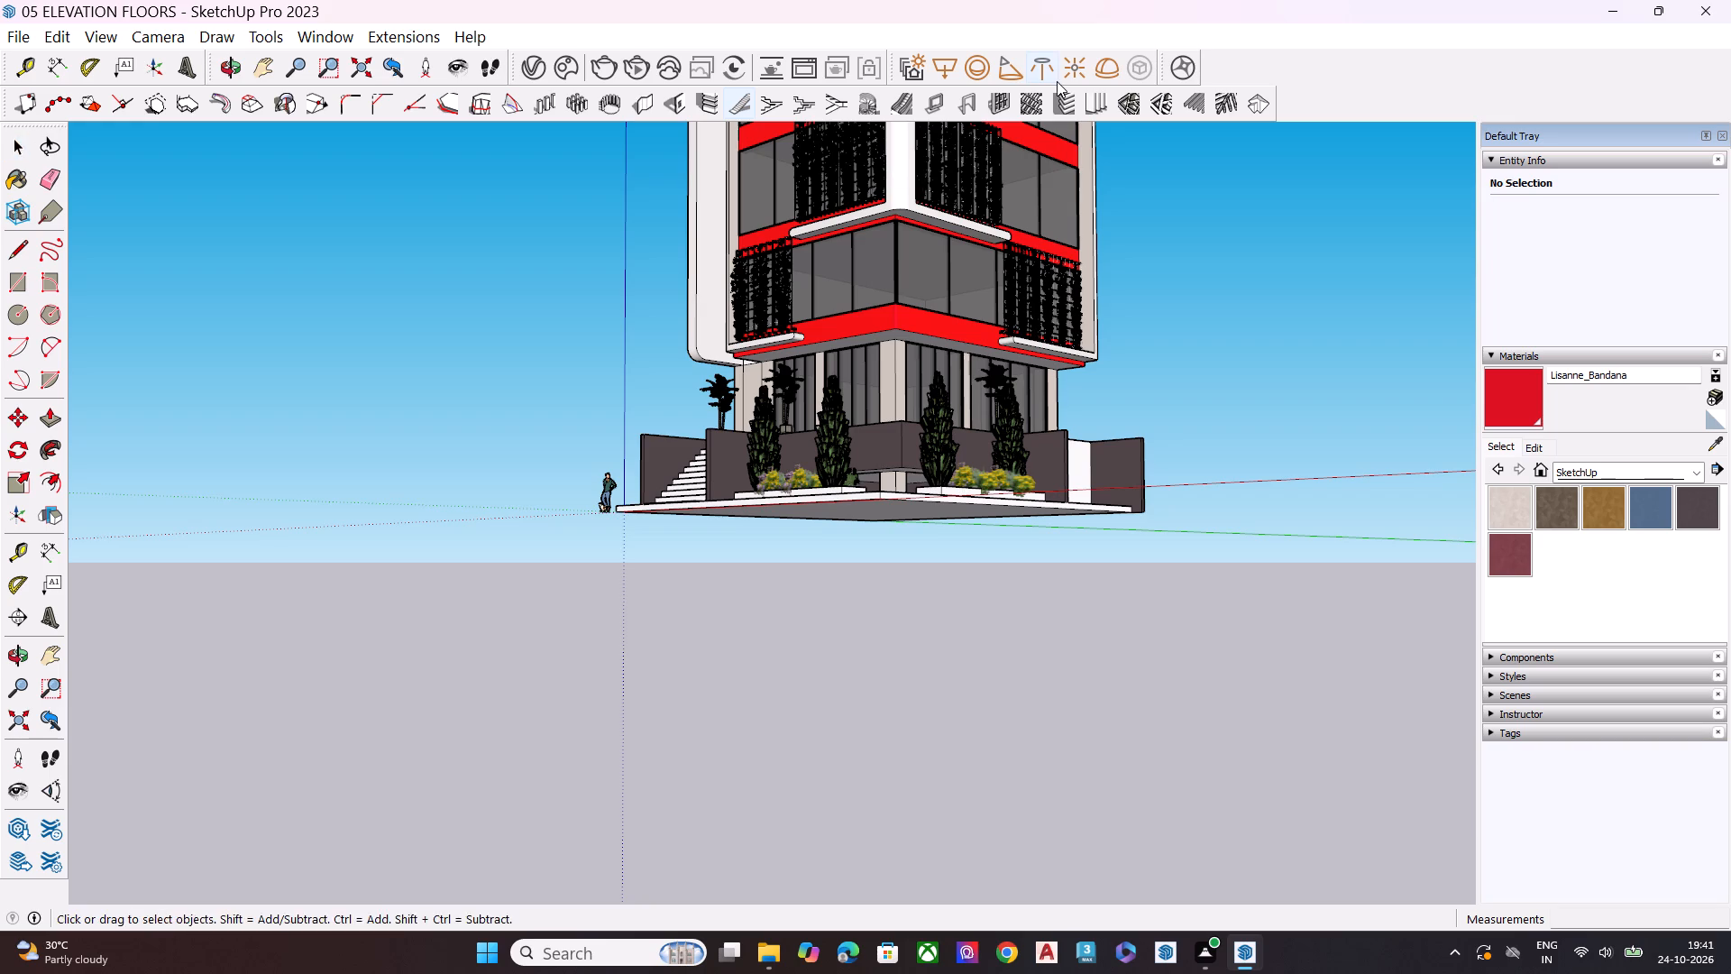
pyautogui.scroll(-6, 1176, 205)
pyautogui.moveTo(1198, 297); pyautogui.dragTo(1173, 376, button='middle')
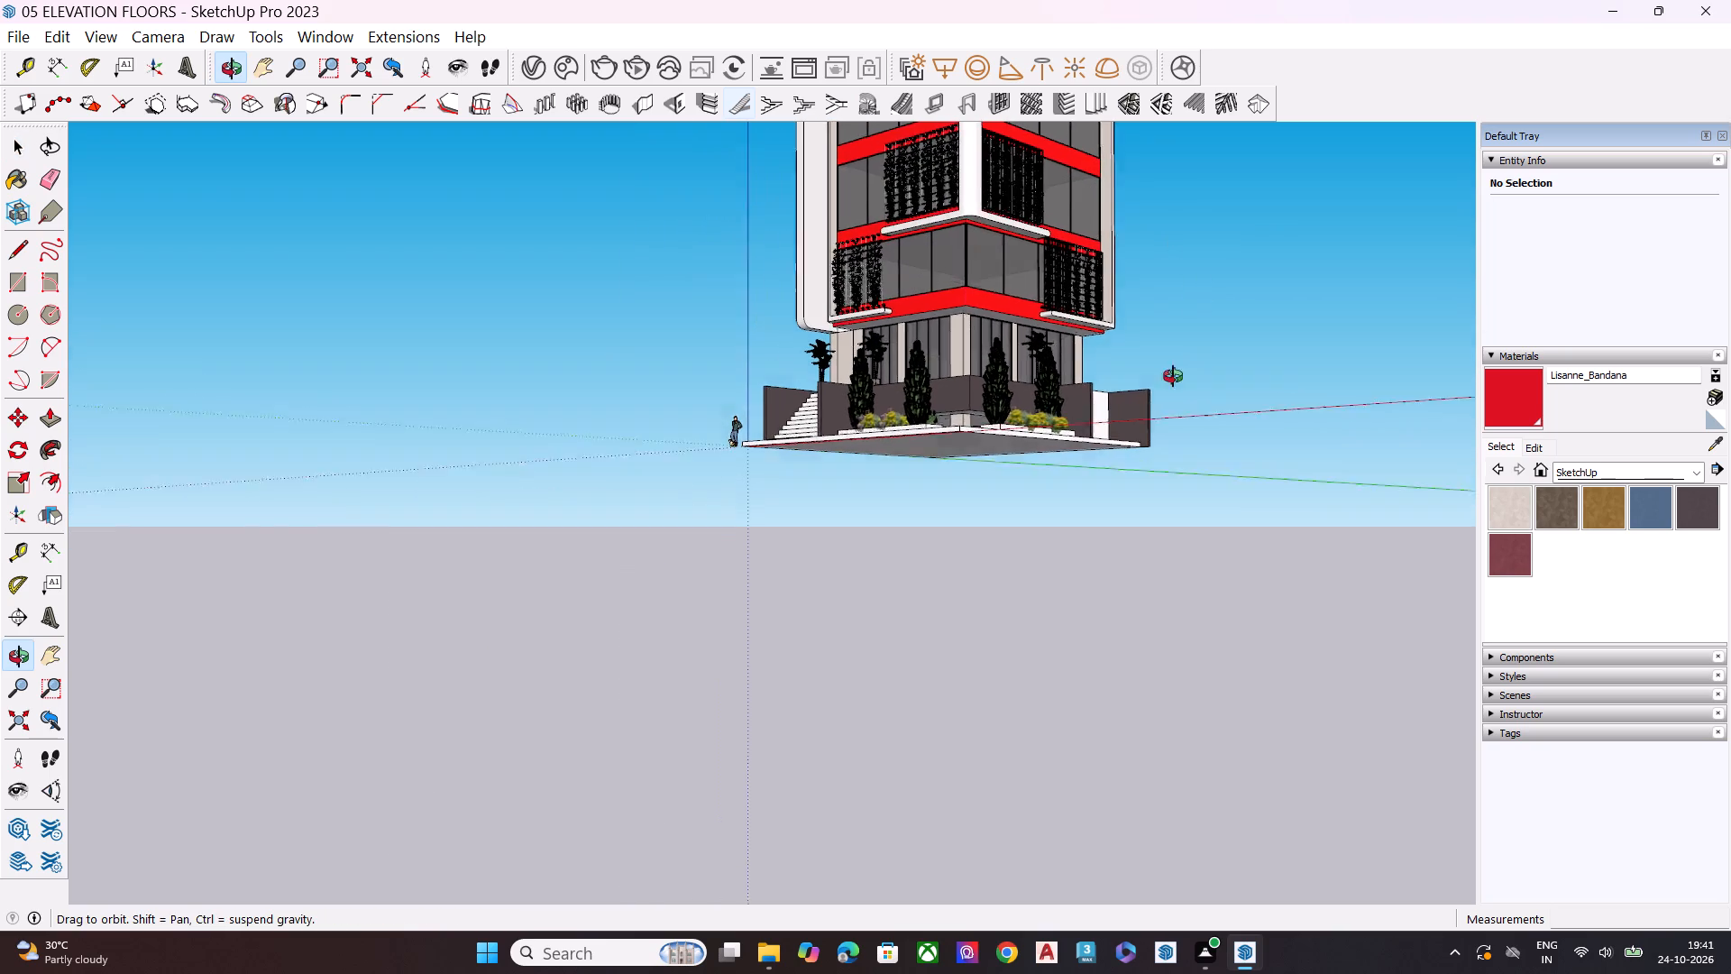
pyautogui.moveTo(1173, 376); pyautogui.dragTo(1149, 424, button='middle')
pyautogui.scroll(-15, 1101, 366)
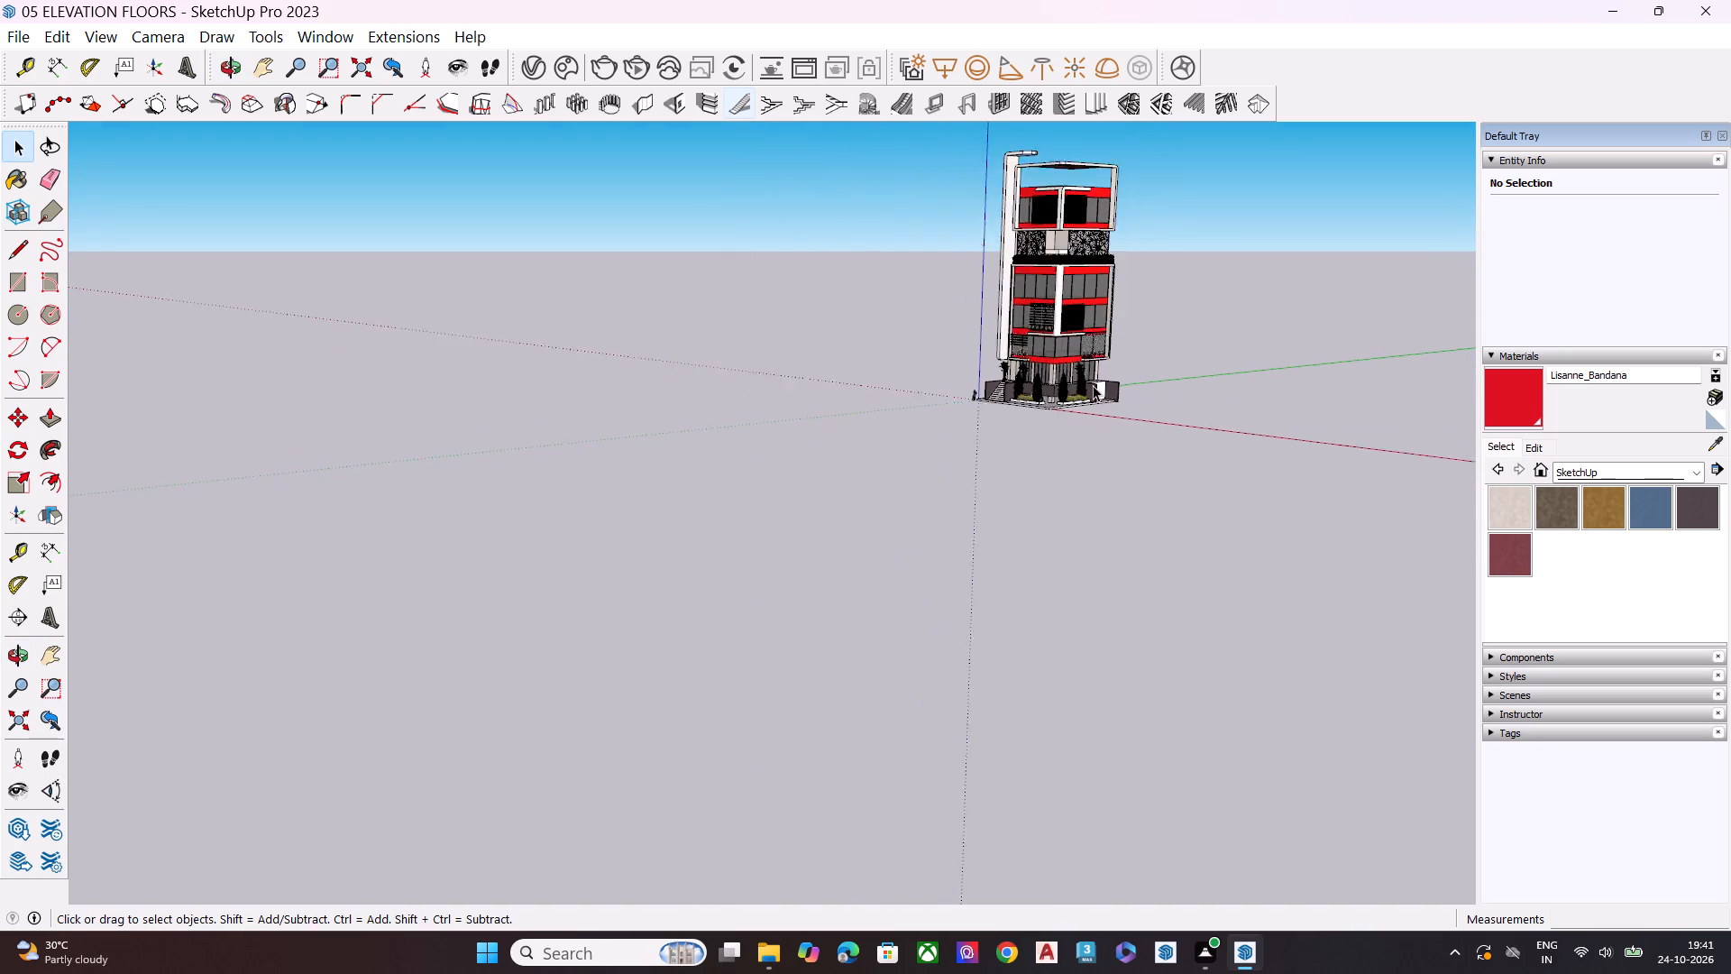
pyautogui.scroll(-2, 1093, 385)
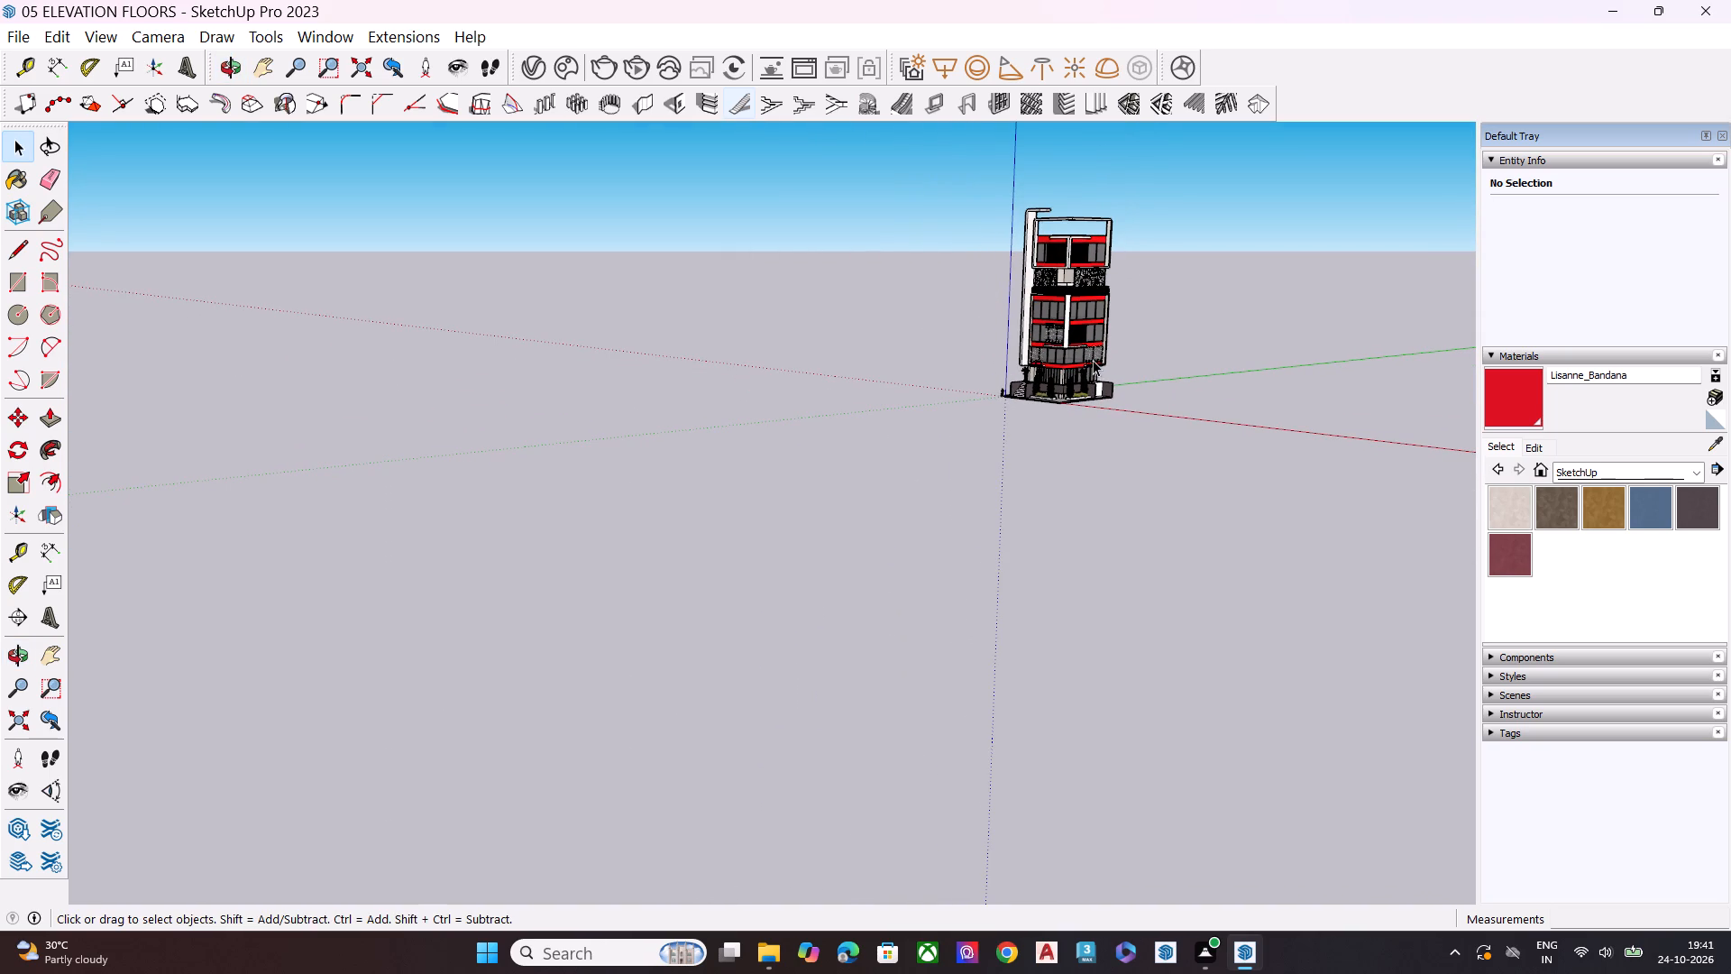
# Examine the whole building from the entrance level to the roof frame, viewing both street facades and the front corner.
pyautogui.scroll(5, 1006, 221)
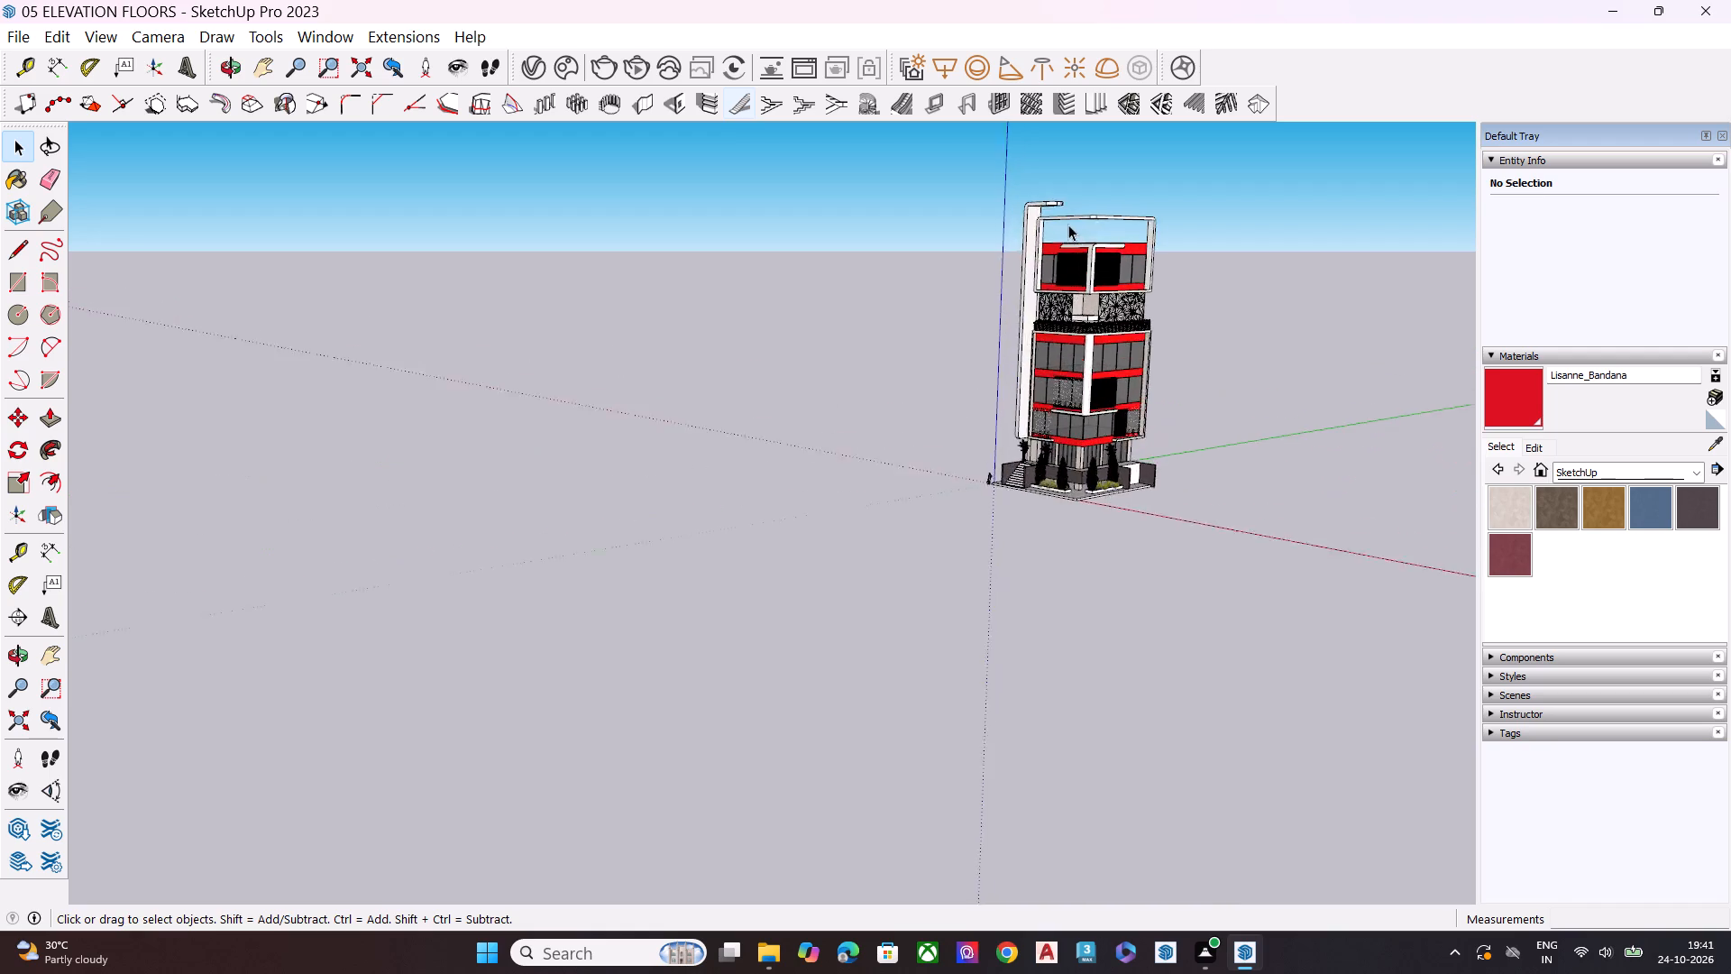
pyautogui.scroll(4, 1068, 225)
pyautogui.scroll(1, 1139, 412)
pyautogui.scroll(-1, 1139, 412)
pyautogui.scroll(8, 1139, 412)
pyautogui.moveTo(1072, 450); pyautogui.dragTo(1021, 326, button='middle')
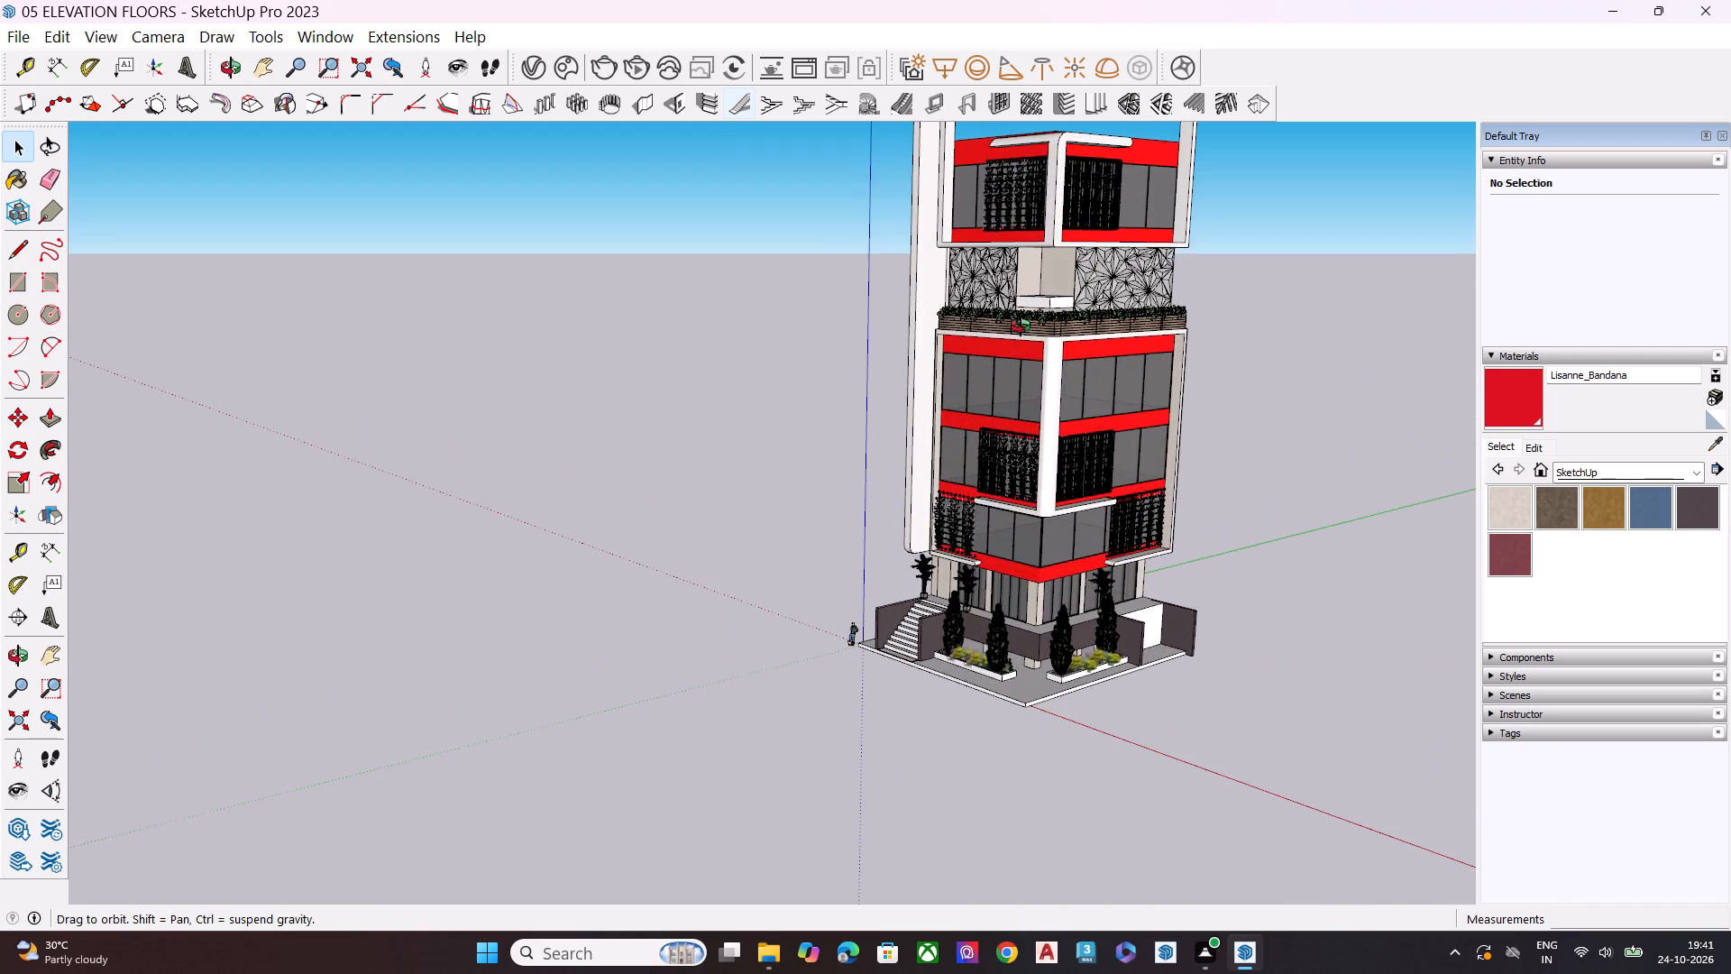
pyautogui.moveTo(1021, 326); pyautogui.dragTo(1021, 321, button='middle')
pyautogui.scroll(-7, 1058, 442)
pyautogui.scroll(7, 1063, 271)
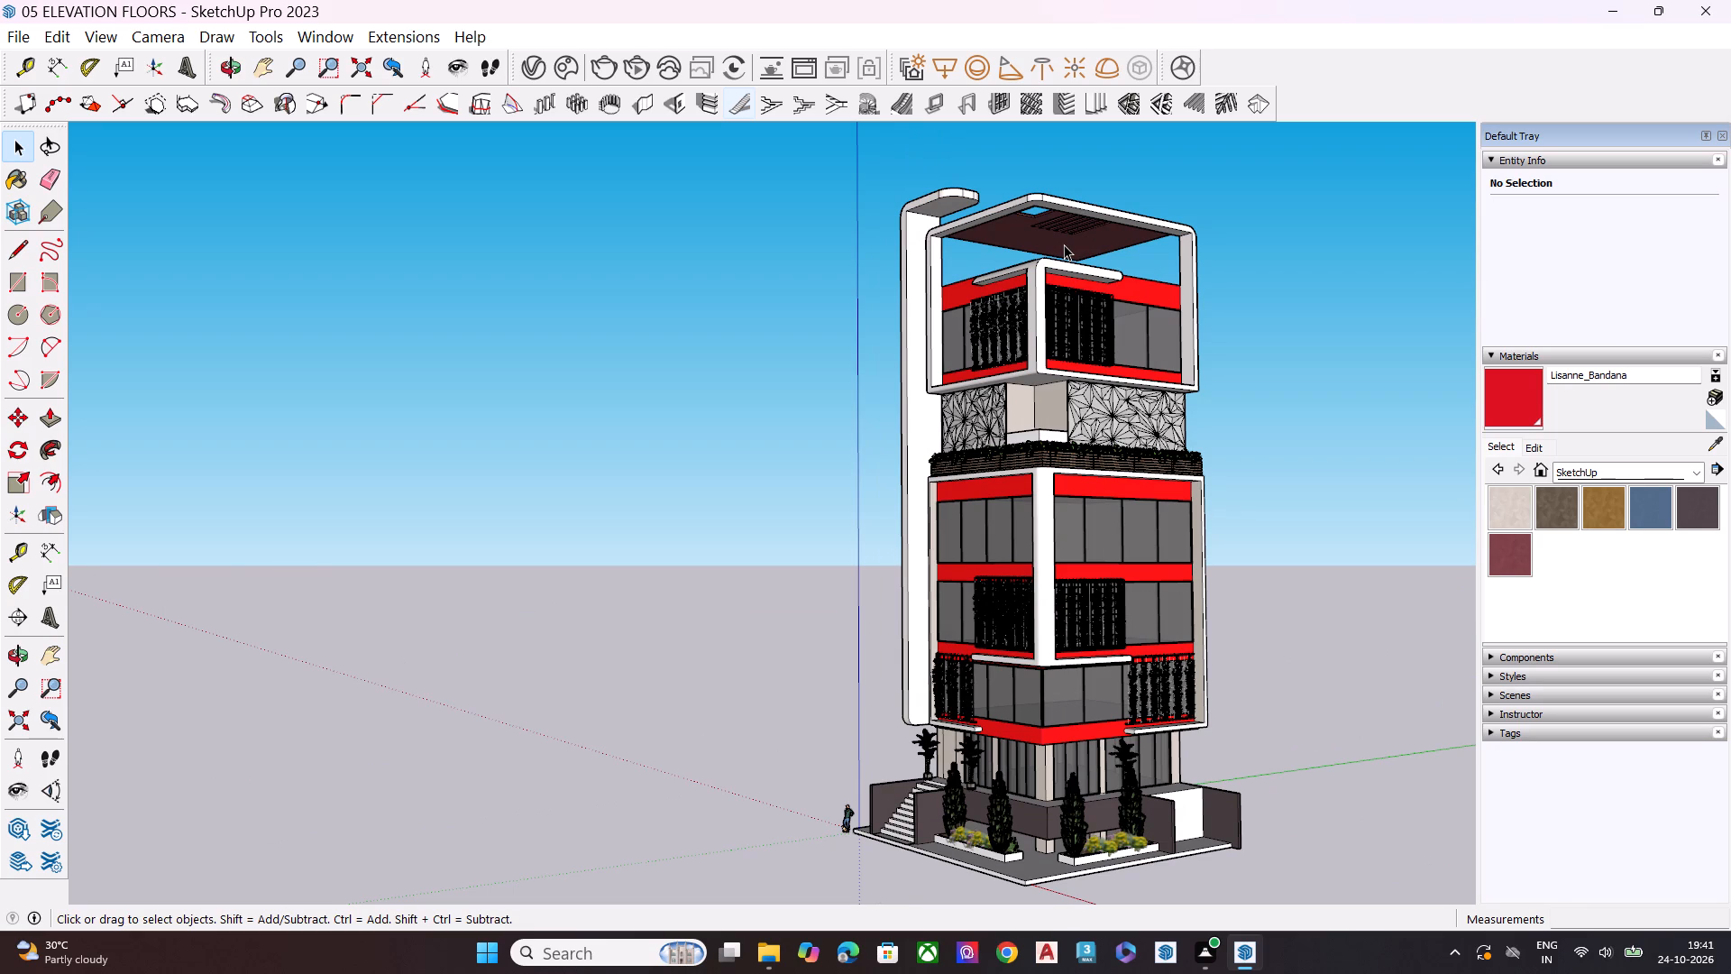
pyautogui.scroll(-2, 1075, 441)
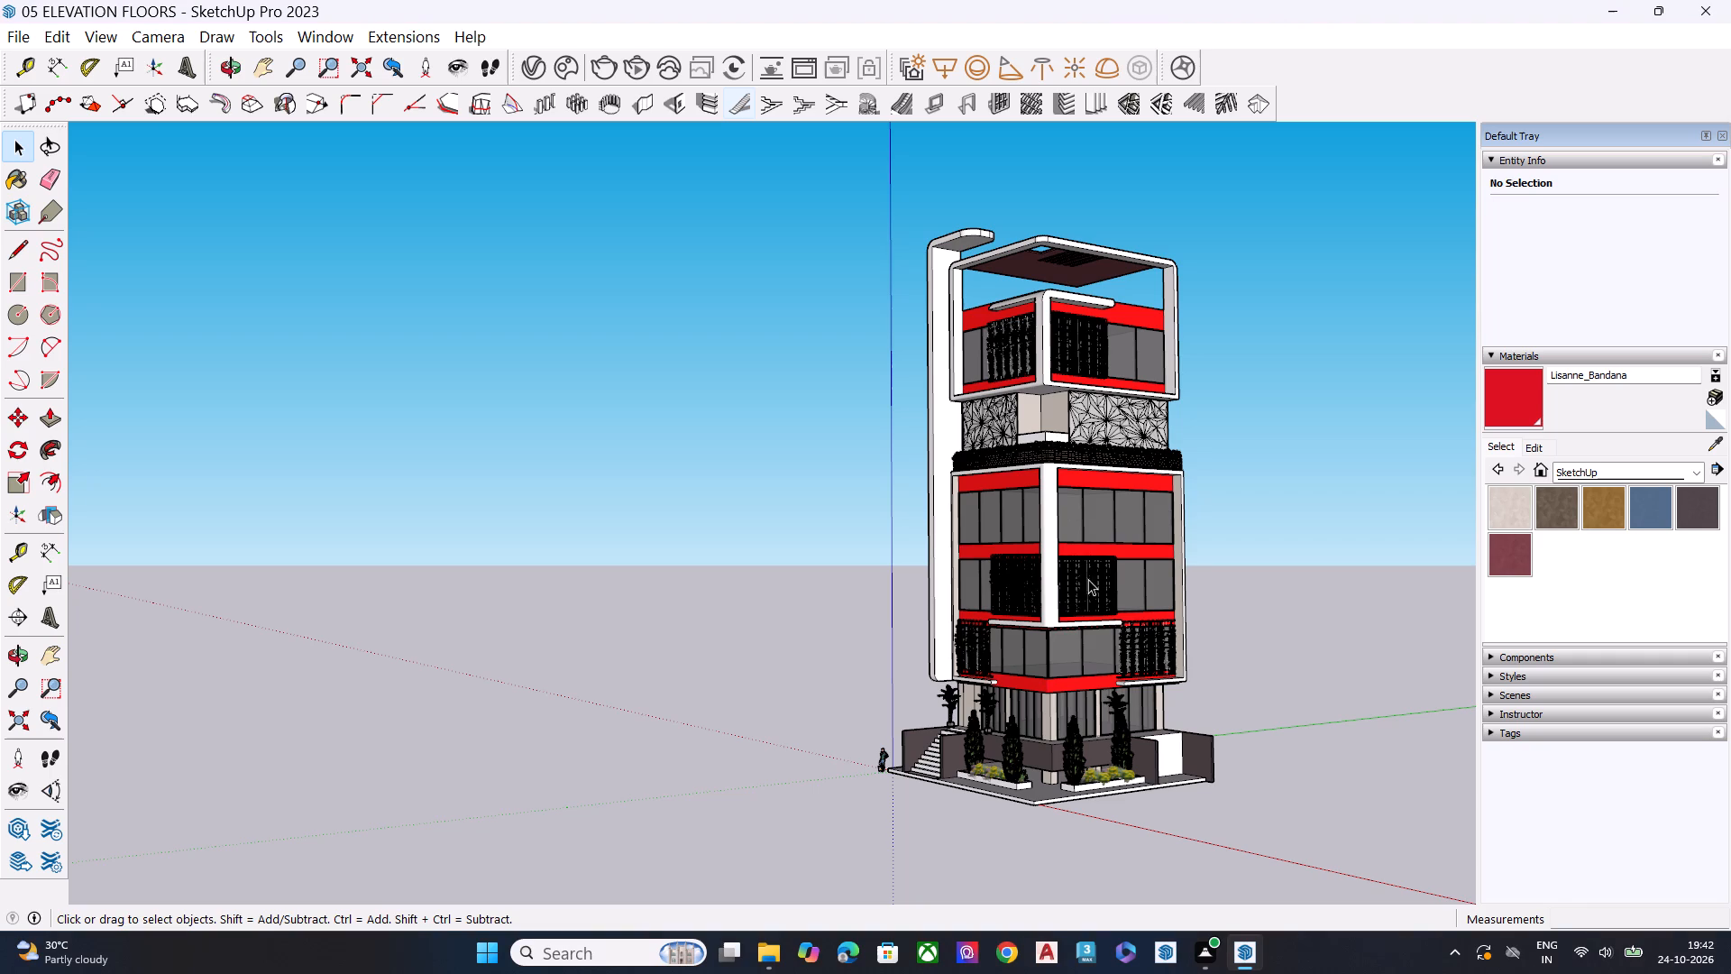
pyautogui.moveTo(1082, 610); pyautogui.dragTo(980, 602, button='middle')
pyautogui.scroll(4, 1047, 602)
pyautogui.scroll(-2, 994, 620)
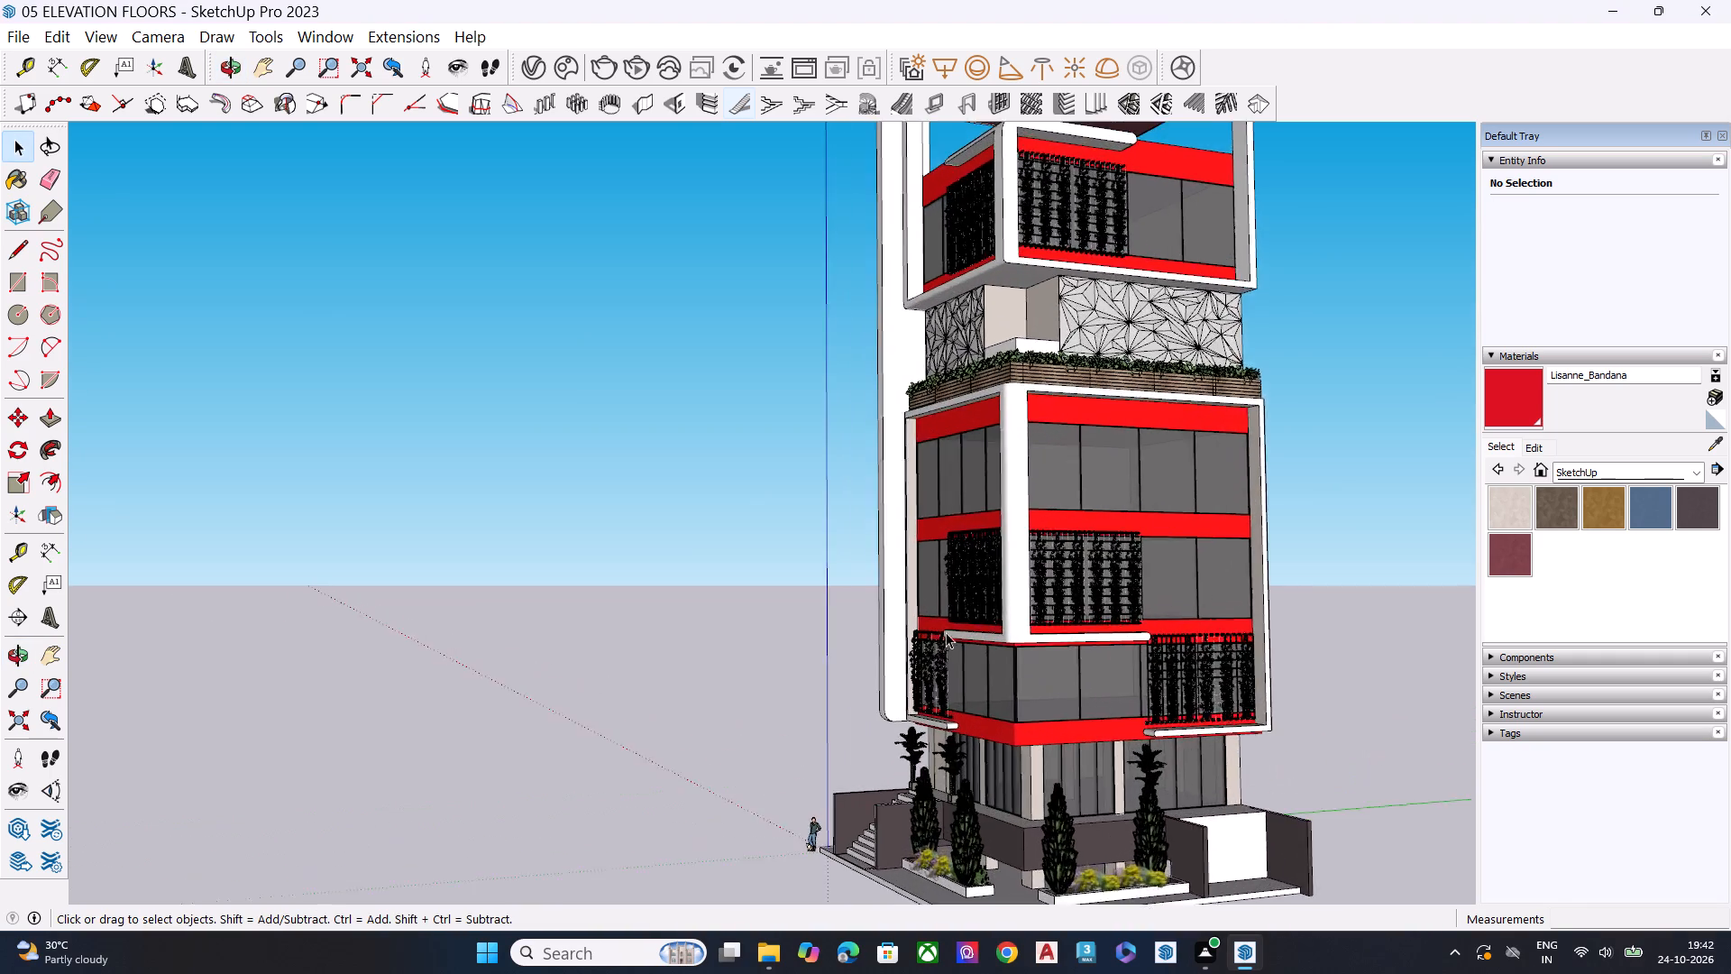
pyautogui.scroll(-3, 946, 632)
pyautogui.scroll(1, 1073, 548)
pyautogui.scroll(1, 1110, 455)
pyautogui.moveTo(1107, 458); pyautogui.dragTo(916, 465, button='middle')
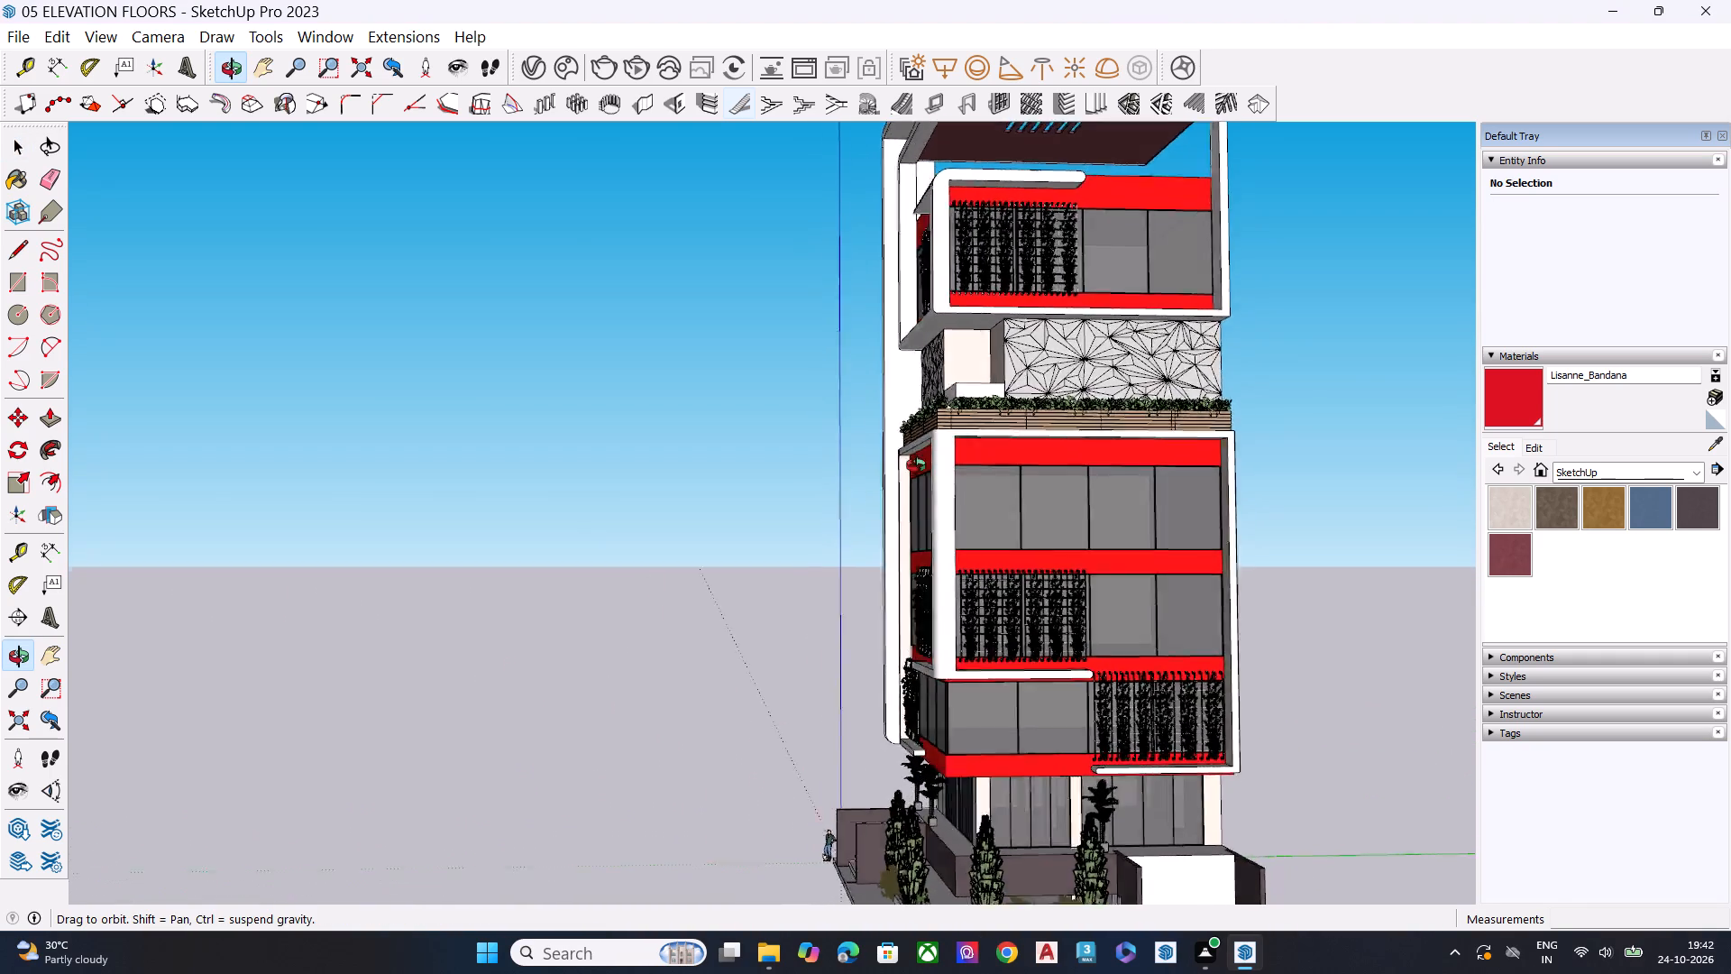
pyautogui.moveTo(916, 465); pyautogui.dragTo(1352, 441, button='middle')
pyautogui.scroll(7, 1058, 154)
pyautogui.scroll(-7, 1049, 171)
pyautogui.moveTo(1054, 233); pyautogui.dragTo(1126, 193, button='middle')
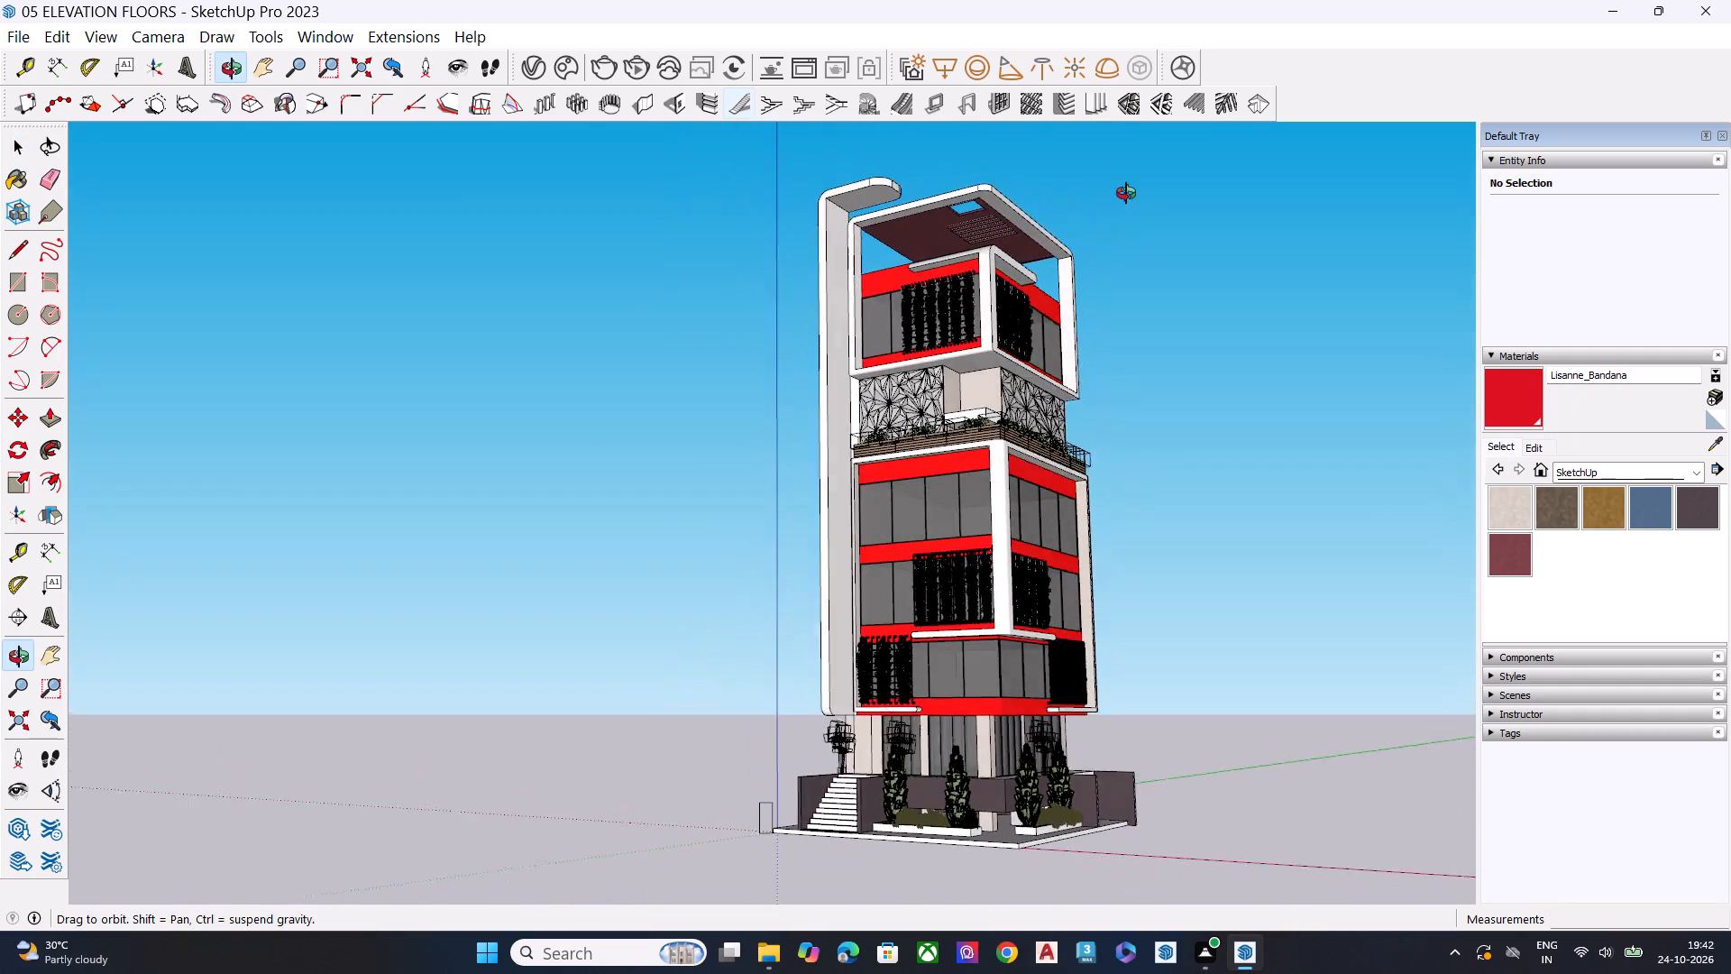
pyautogui.moveTo(1126, 193); pyautogui.dragTo(1166, 183, button='middle')
pyautogui.scroll(2, 1058, 233)
pyautogui.moveTo(954, 317); pyautogui.dragTo(1100, 276, button='middle')
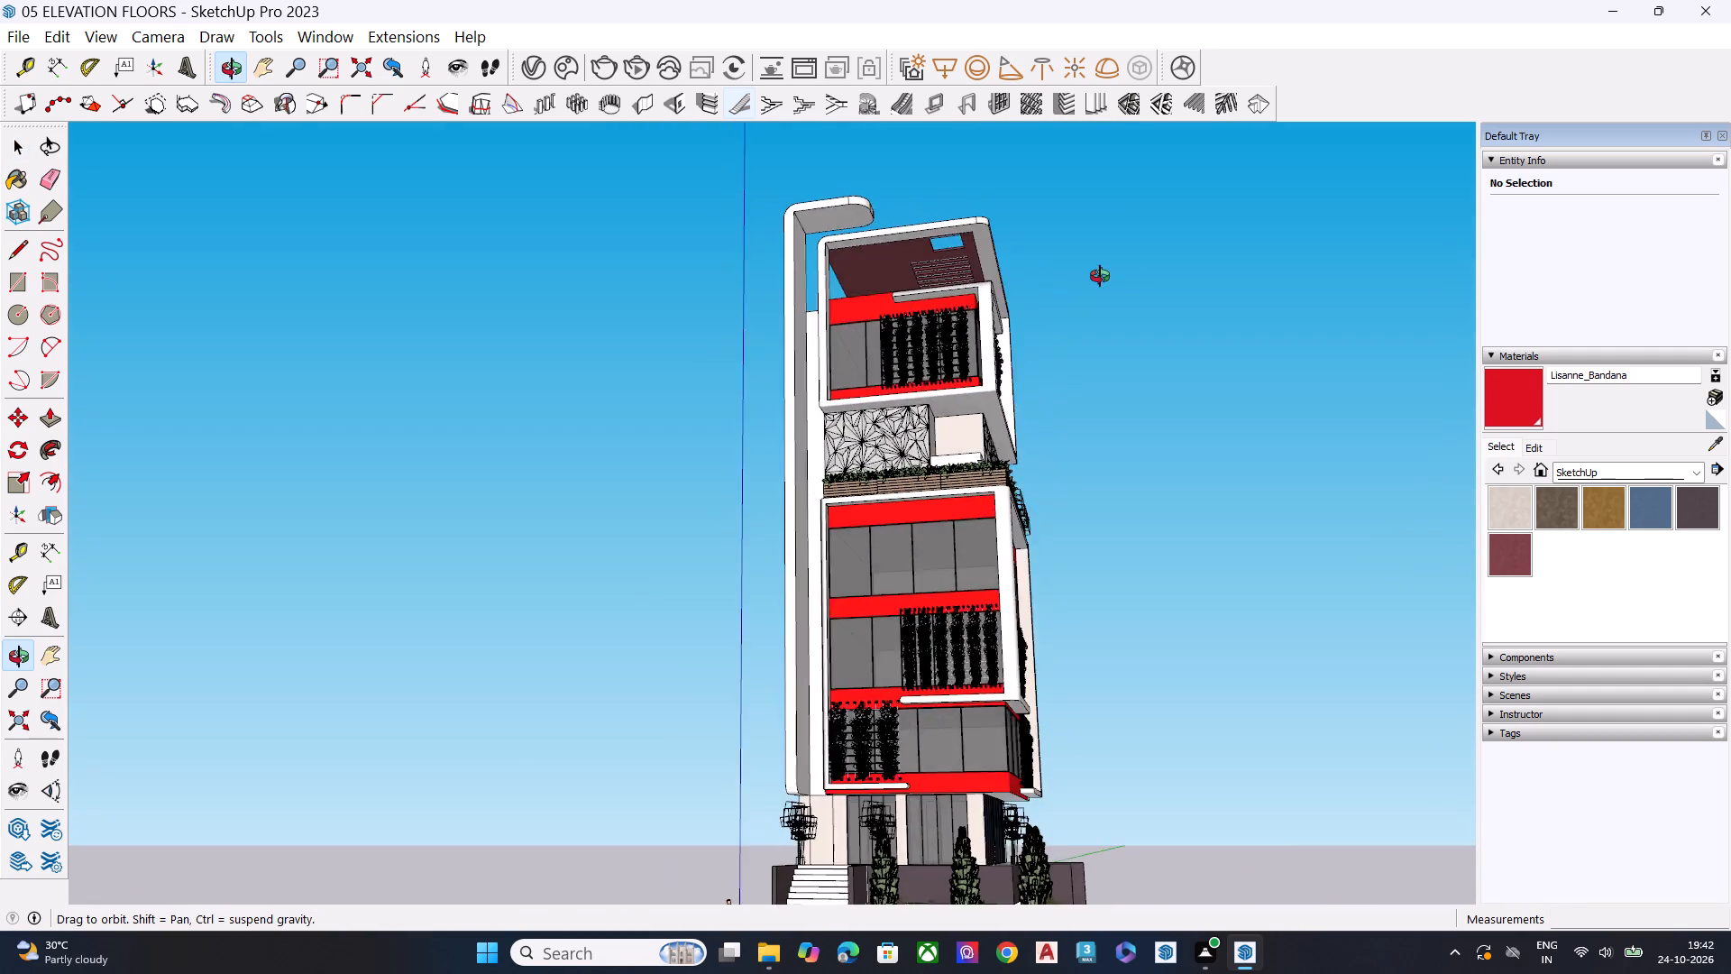
pyautogui.moveTo(1100, 276); pyautogui.dragTo(1167, 341, button='middle')
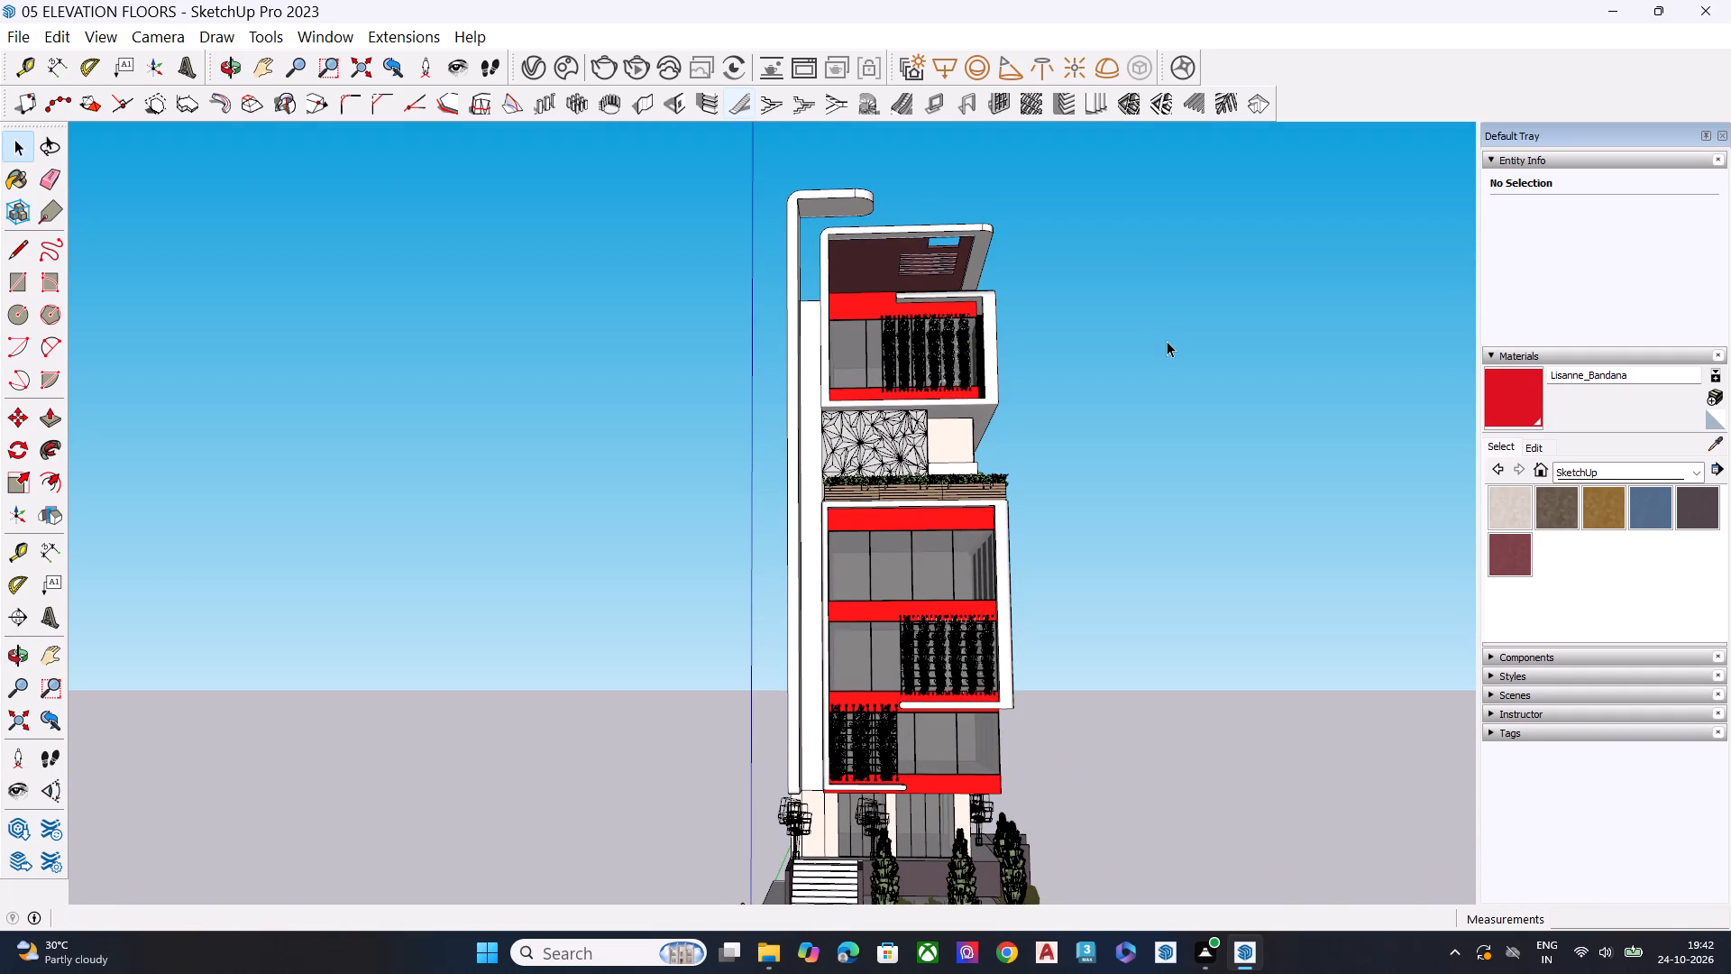
pyautogui.moveTo(962, 334); pyautogui.dragTo(961, 377, button='middle')
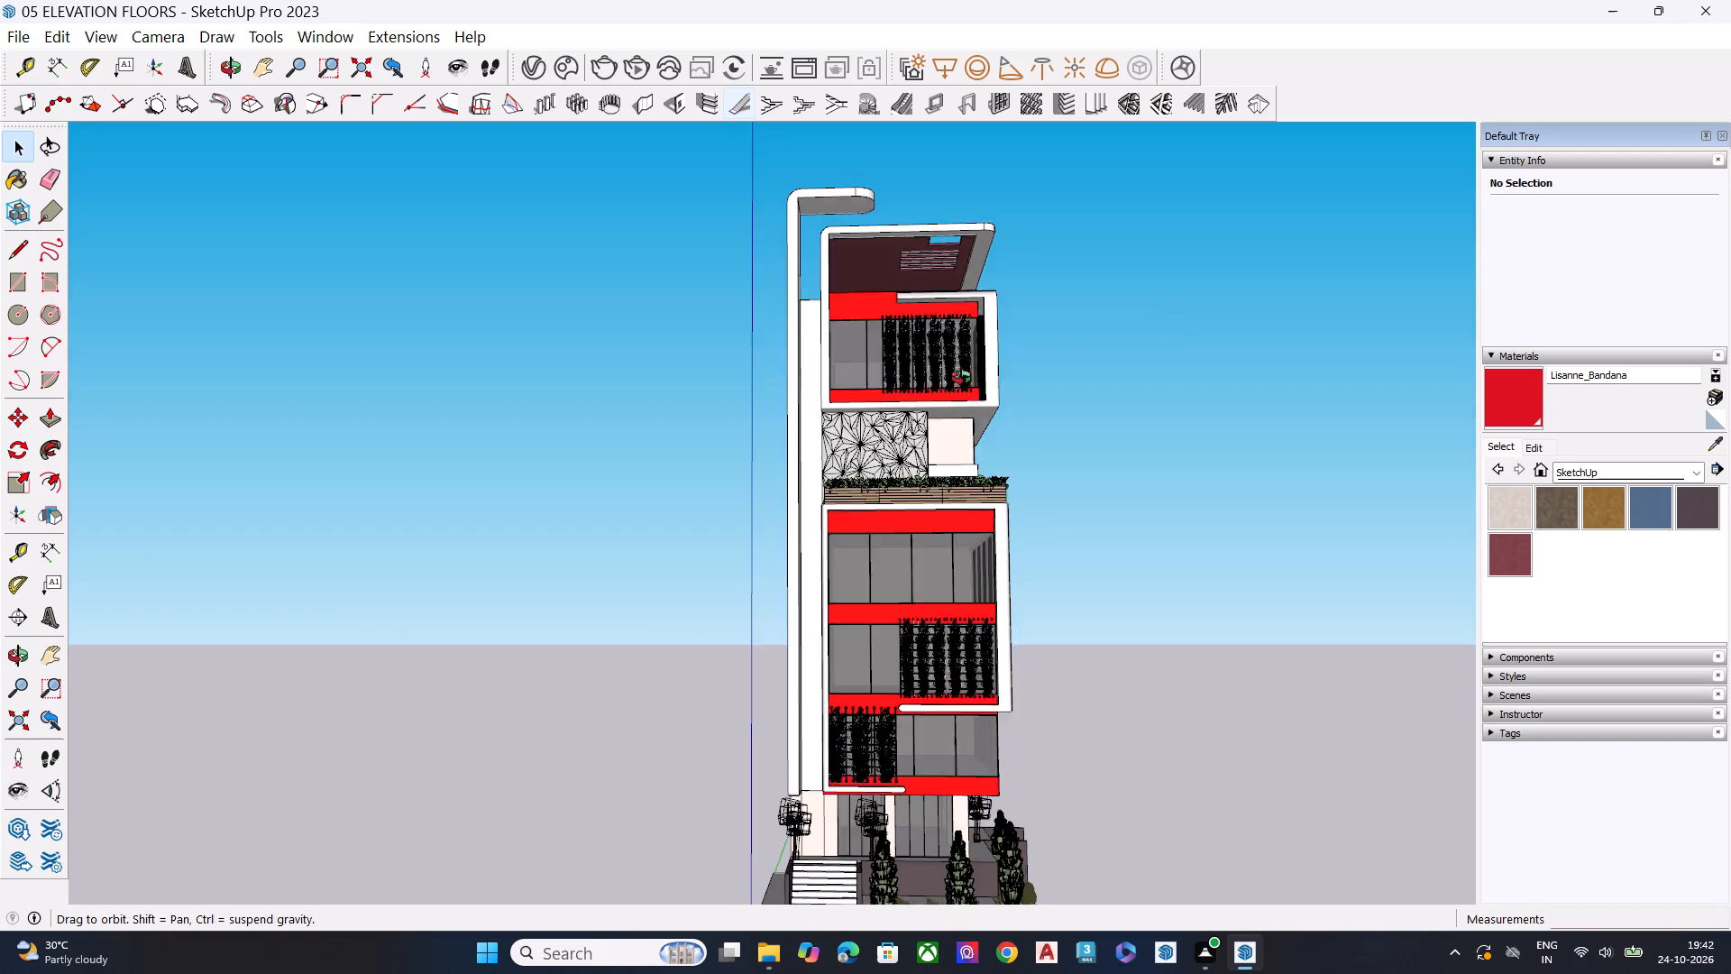
pyautogui.moveTo(961, 377); pyautogui.dragTo(920, 519, button='middle')
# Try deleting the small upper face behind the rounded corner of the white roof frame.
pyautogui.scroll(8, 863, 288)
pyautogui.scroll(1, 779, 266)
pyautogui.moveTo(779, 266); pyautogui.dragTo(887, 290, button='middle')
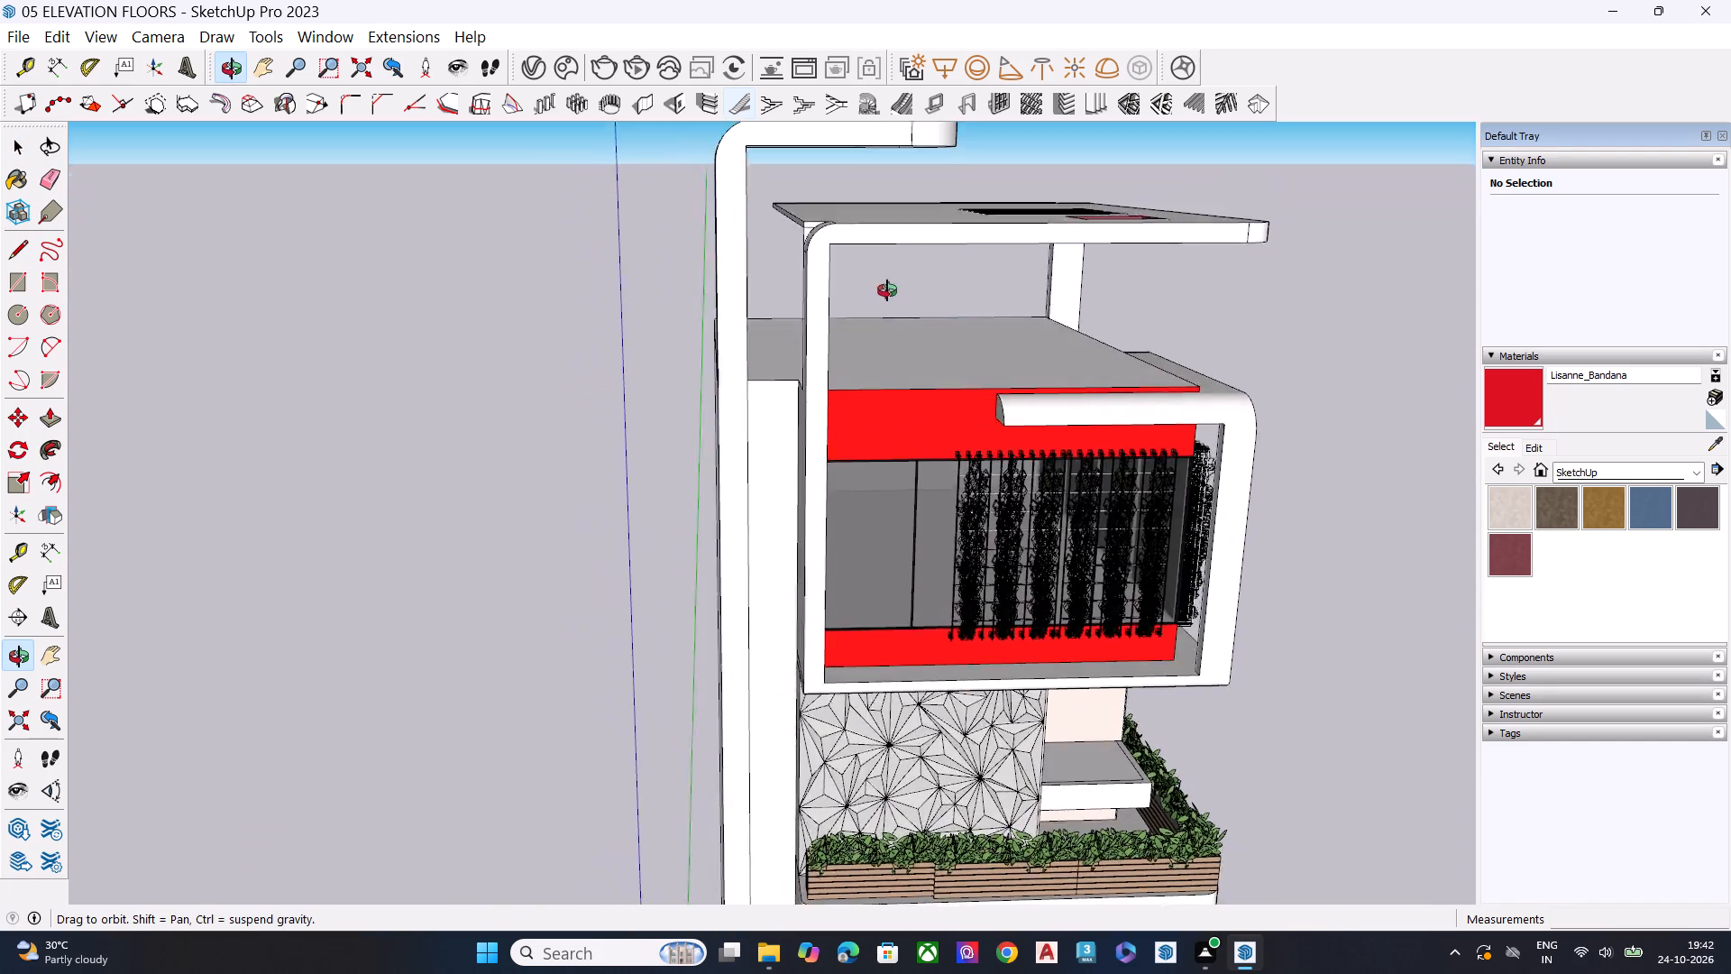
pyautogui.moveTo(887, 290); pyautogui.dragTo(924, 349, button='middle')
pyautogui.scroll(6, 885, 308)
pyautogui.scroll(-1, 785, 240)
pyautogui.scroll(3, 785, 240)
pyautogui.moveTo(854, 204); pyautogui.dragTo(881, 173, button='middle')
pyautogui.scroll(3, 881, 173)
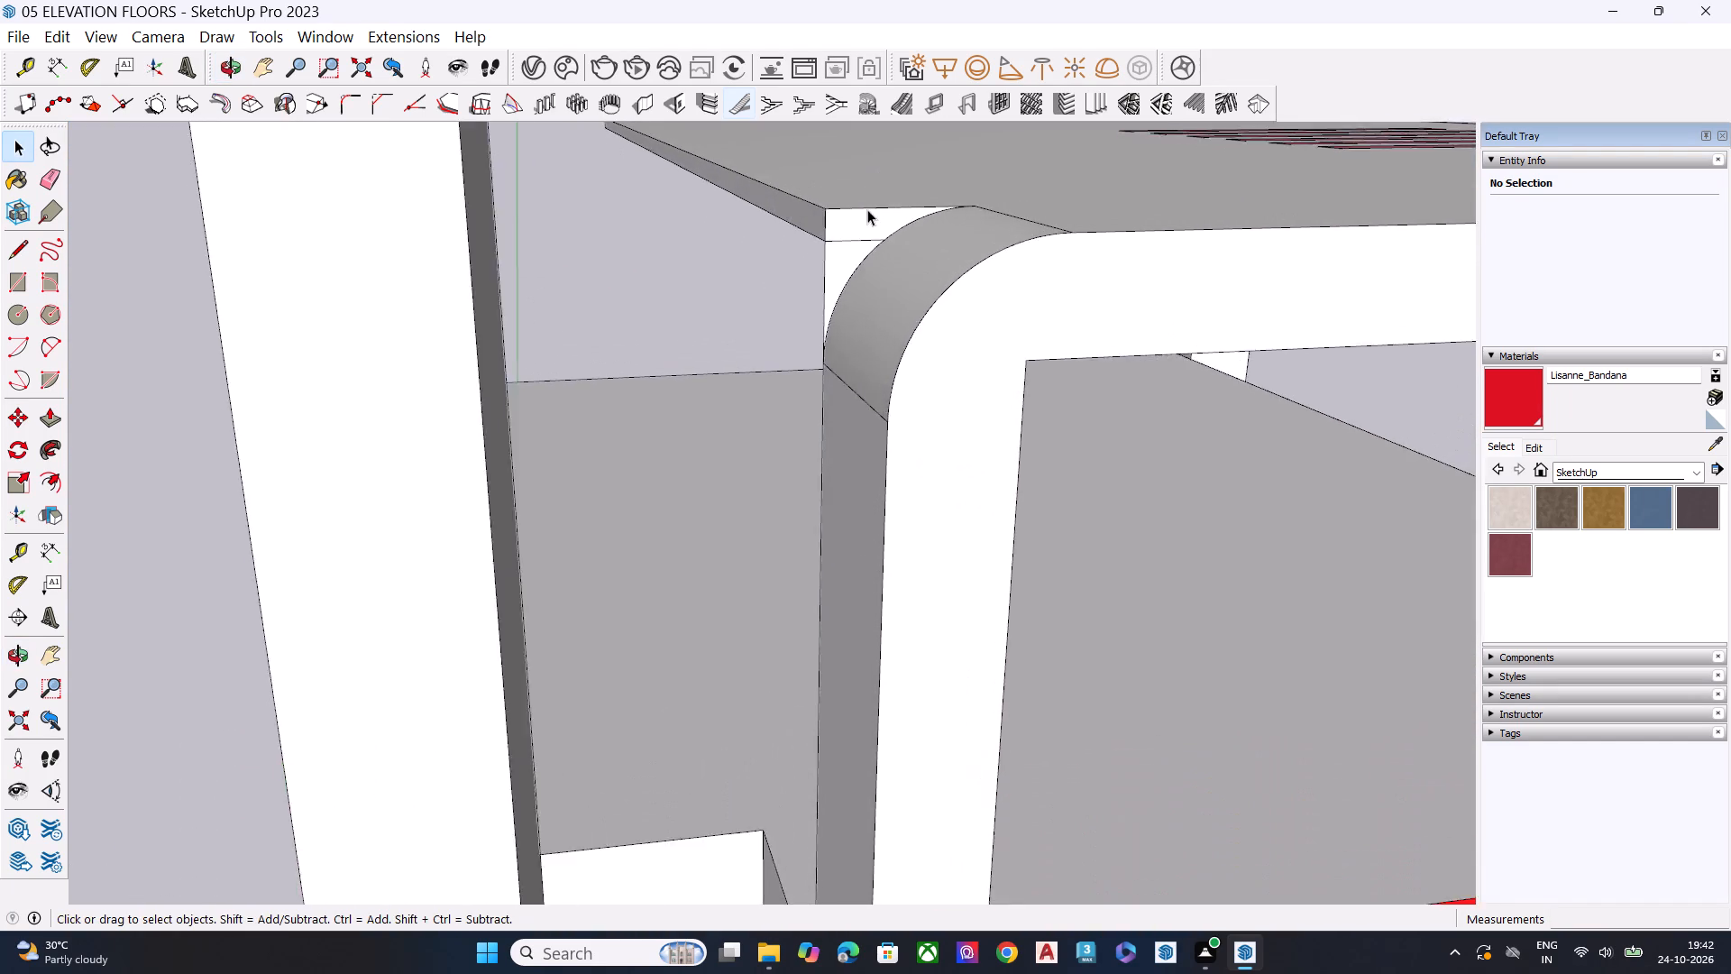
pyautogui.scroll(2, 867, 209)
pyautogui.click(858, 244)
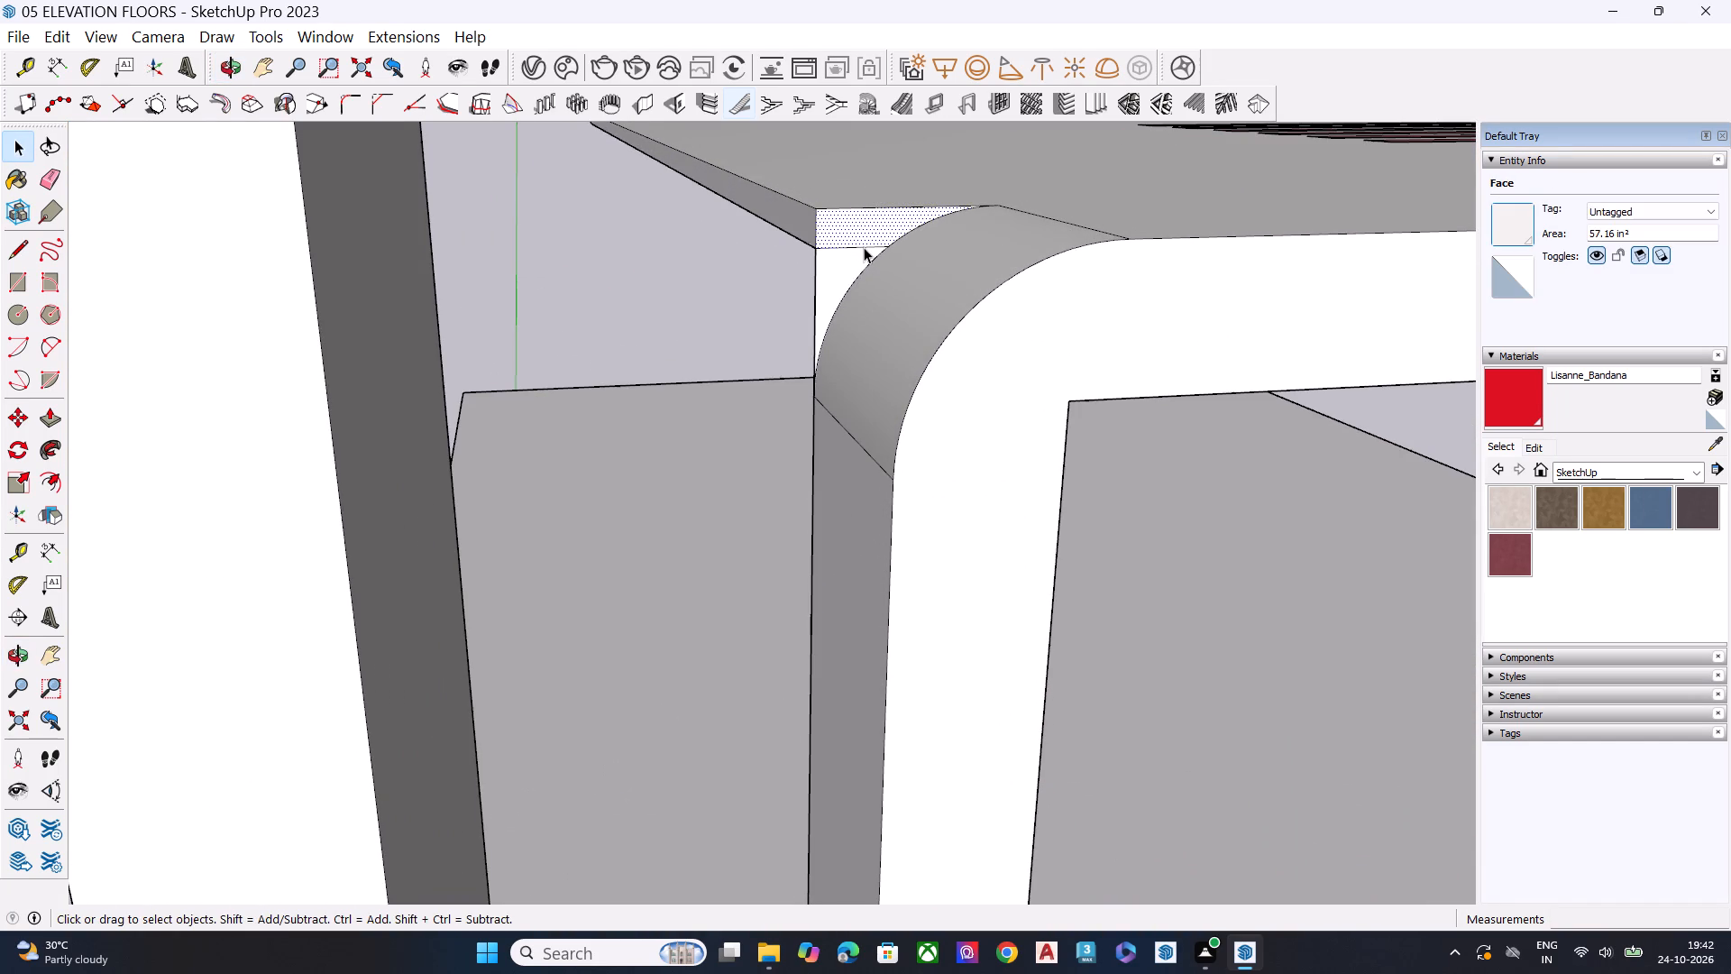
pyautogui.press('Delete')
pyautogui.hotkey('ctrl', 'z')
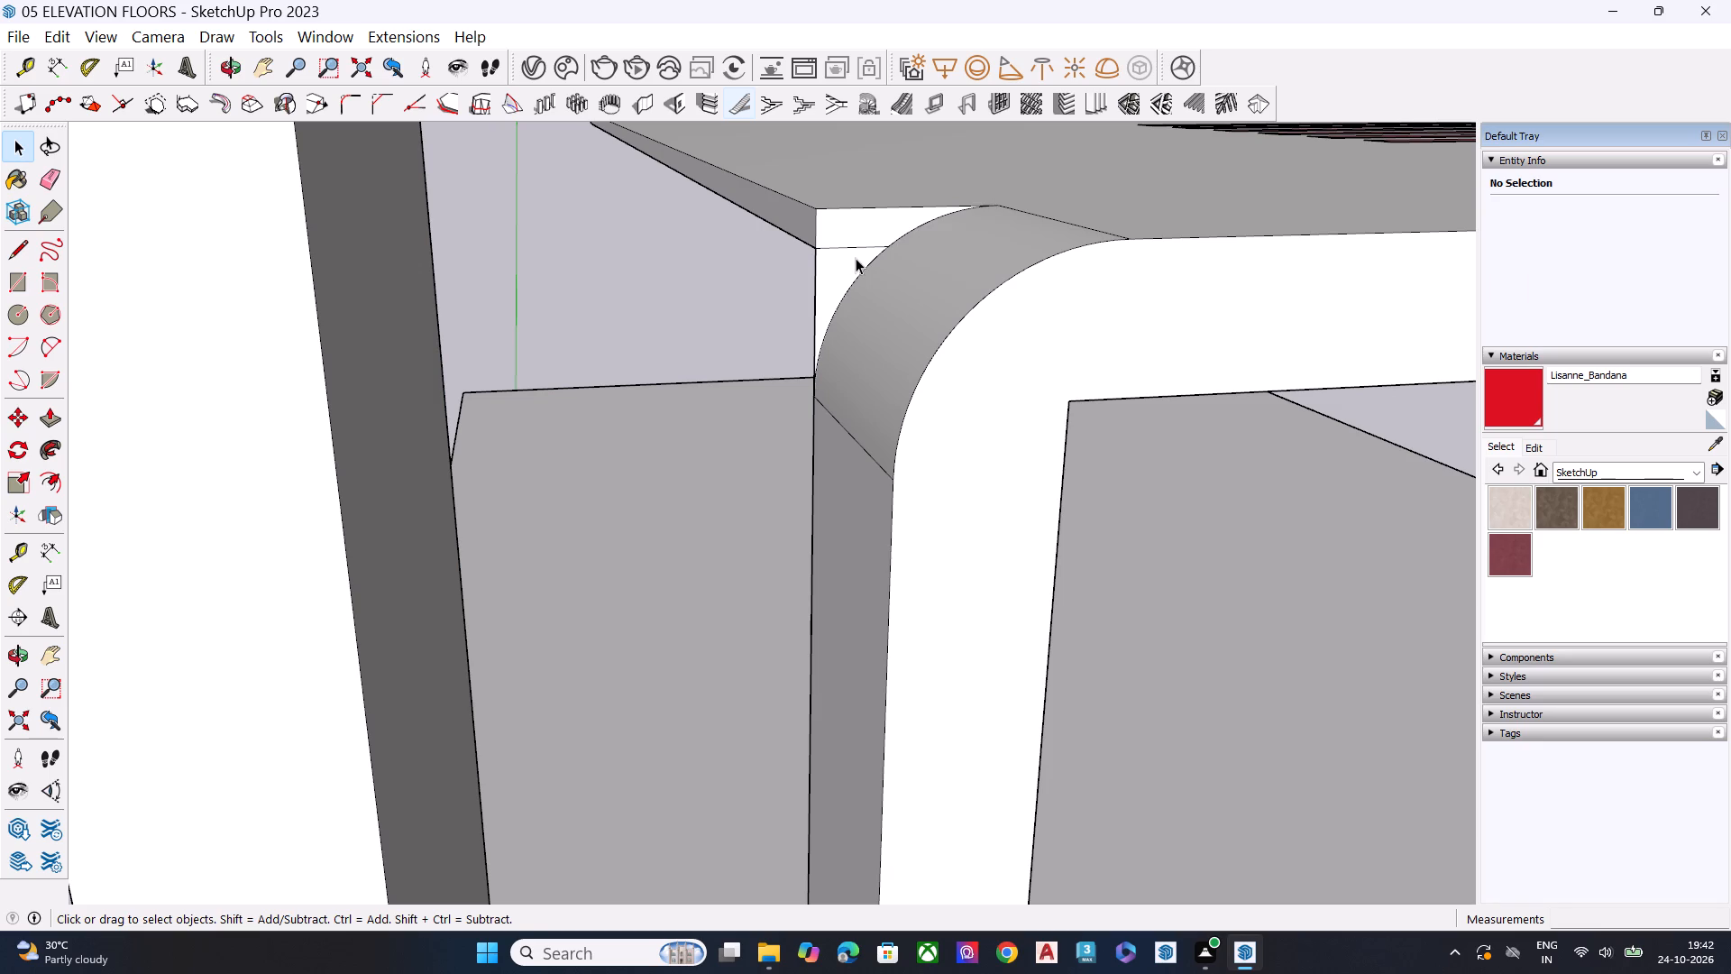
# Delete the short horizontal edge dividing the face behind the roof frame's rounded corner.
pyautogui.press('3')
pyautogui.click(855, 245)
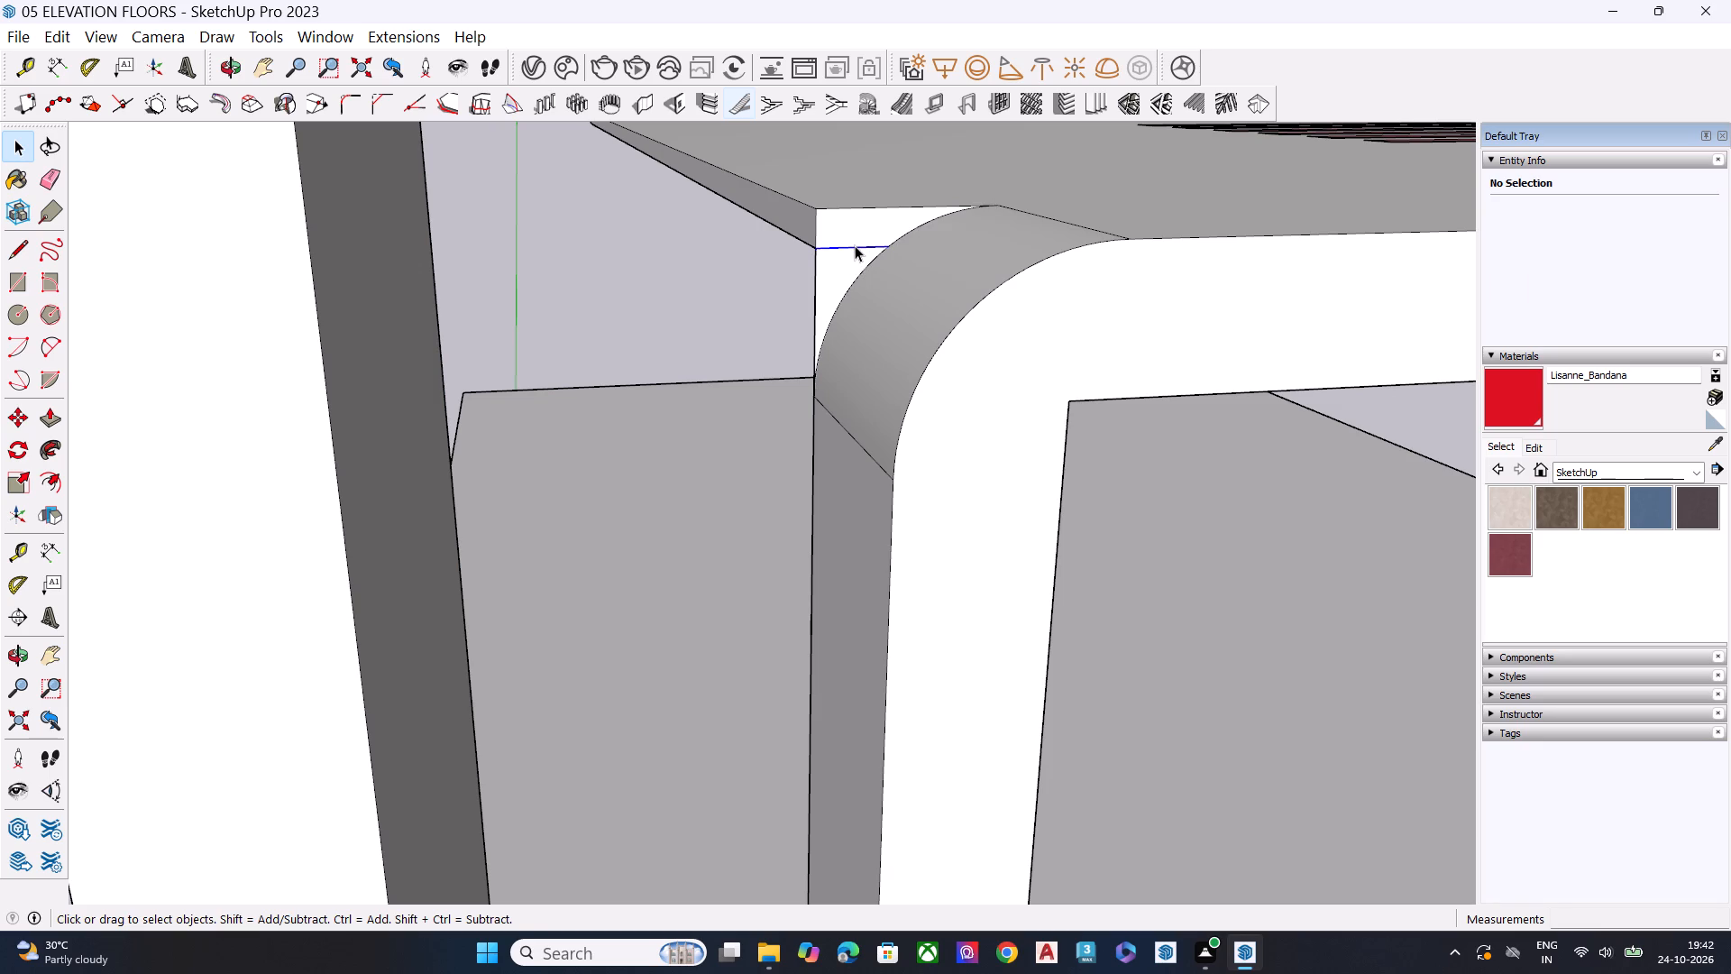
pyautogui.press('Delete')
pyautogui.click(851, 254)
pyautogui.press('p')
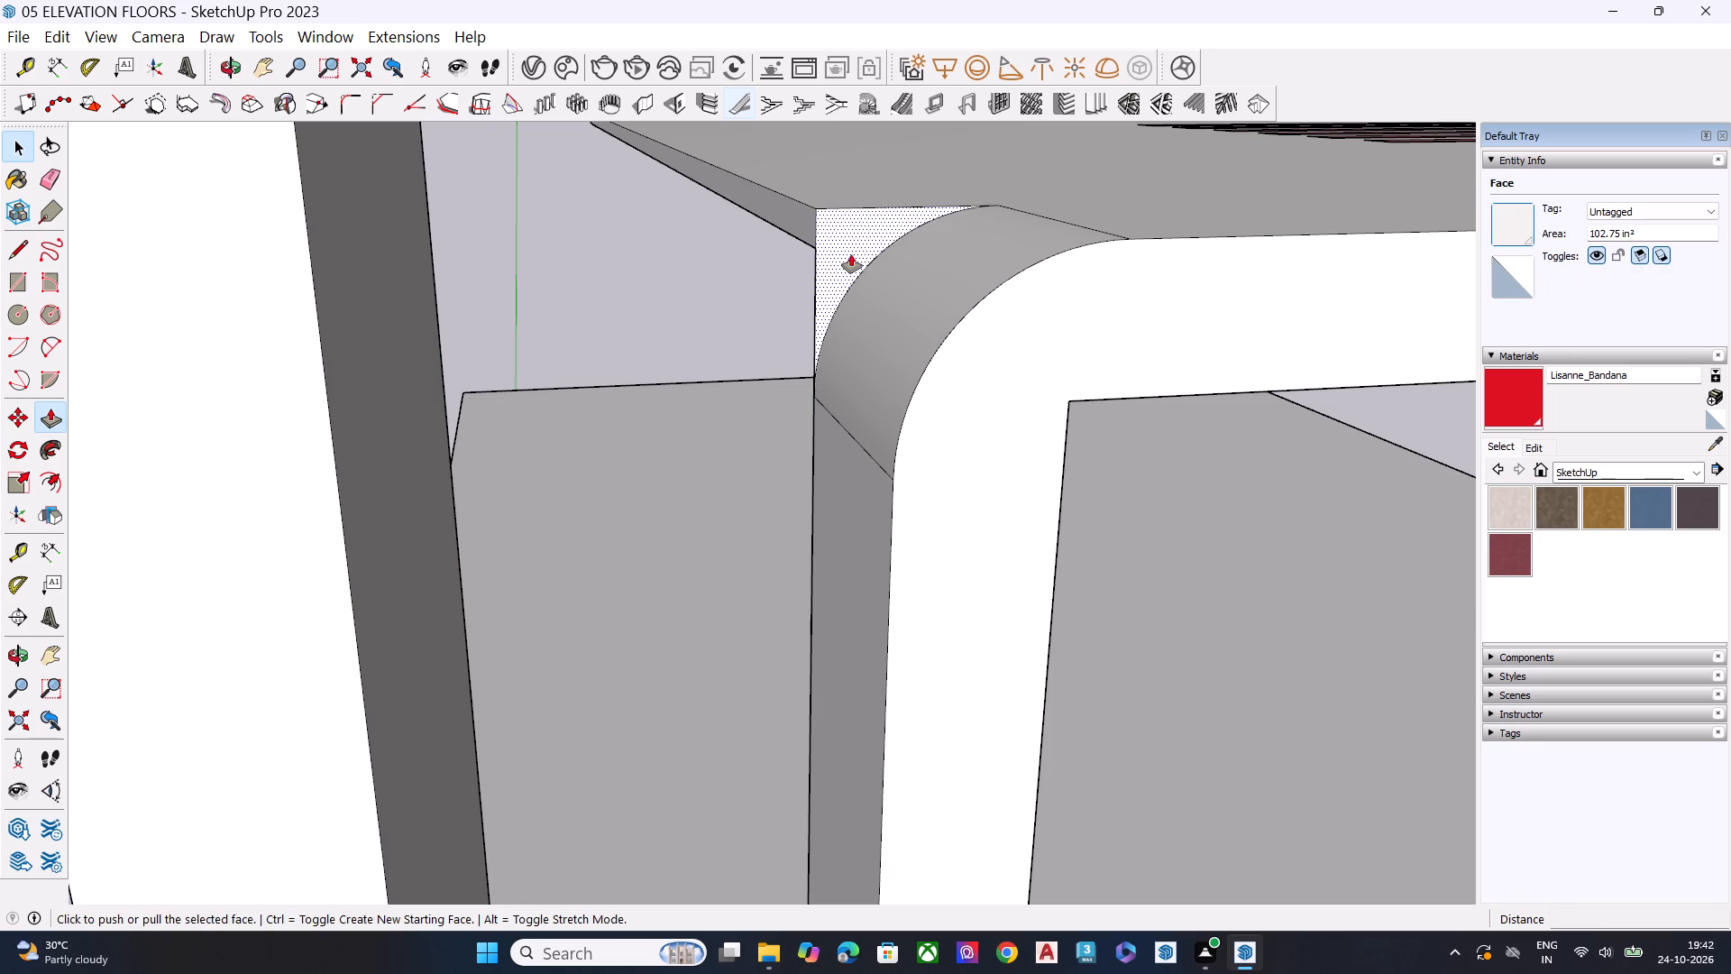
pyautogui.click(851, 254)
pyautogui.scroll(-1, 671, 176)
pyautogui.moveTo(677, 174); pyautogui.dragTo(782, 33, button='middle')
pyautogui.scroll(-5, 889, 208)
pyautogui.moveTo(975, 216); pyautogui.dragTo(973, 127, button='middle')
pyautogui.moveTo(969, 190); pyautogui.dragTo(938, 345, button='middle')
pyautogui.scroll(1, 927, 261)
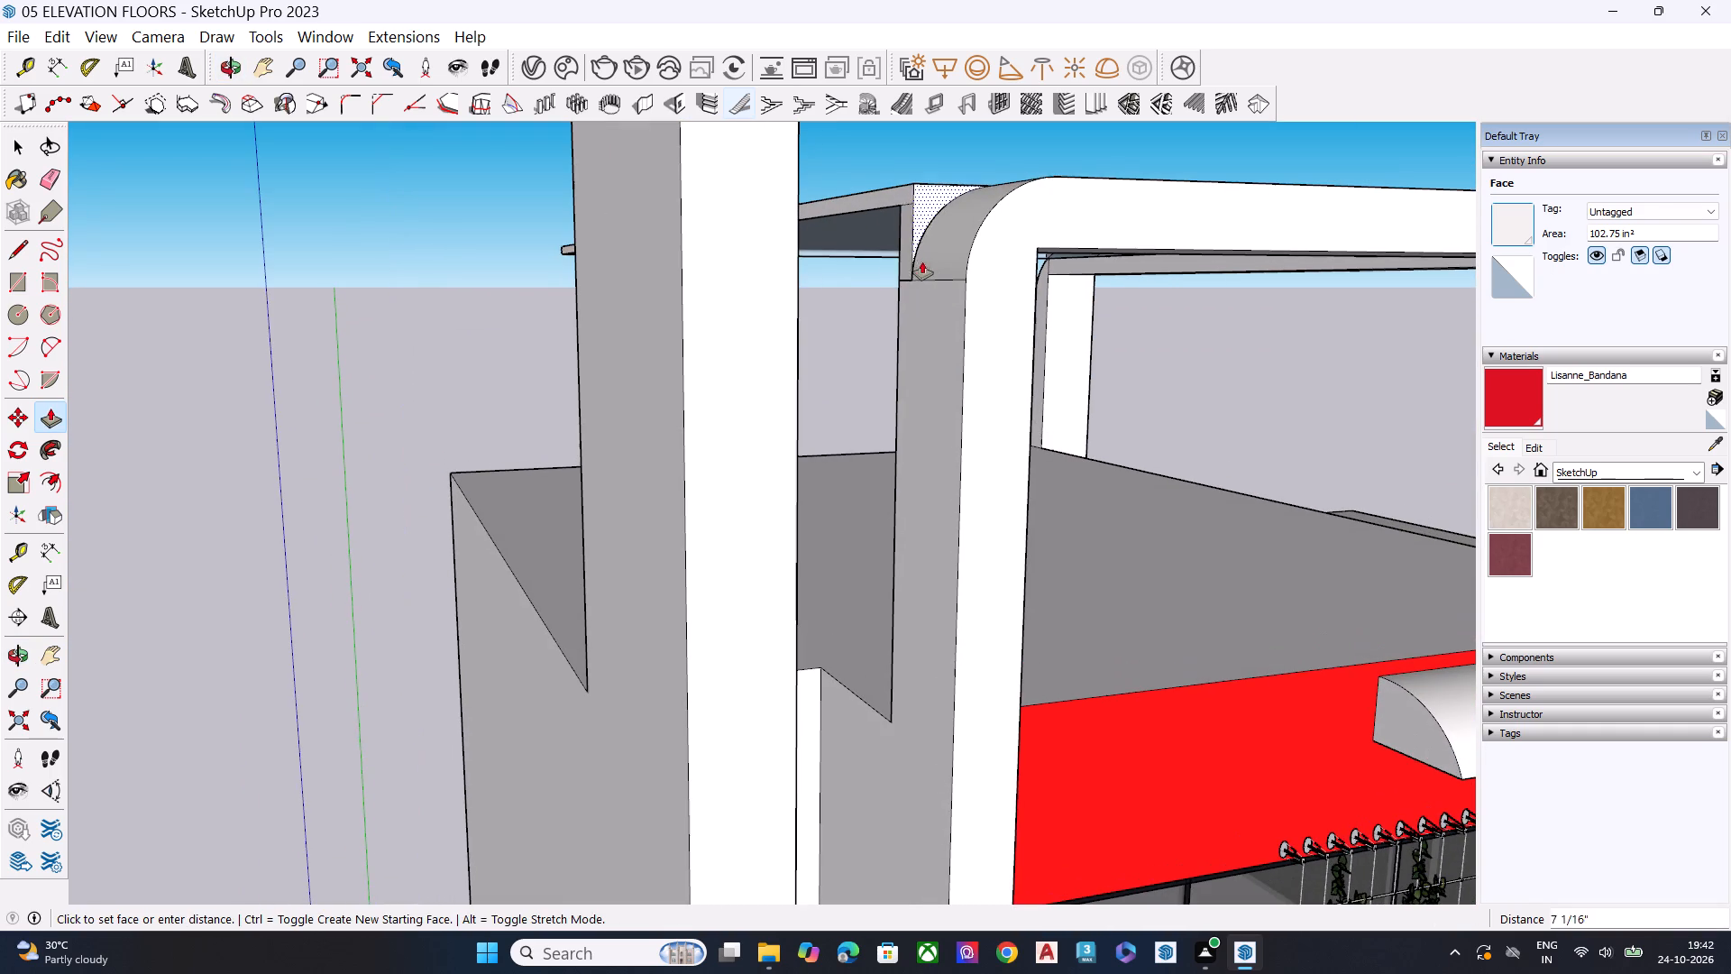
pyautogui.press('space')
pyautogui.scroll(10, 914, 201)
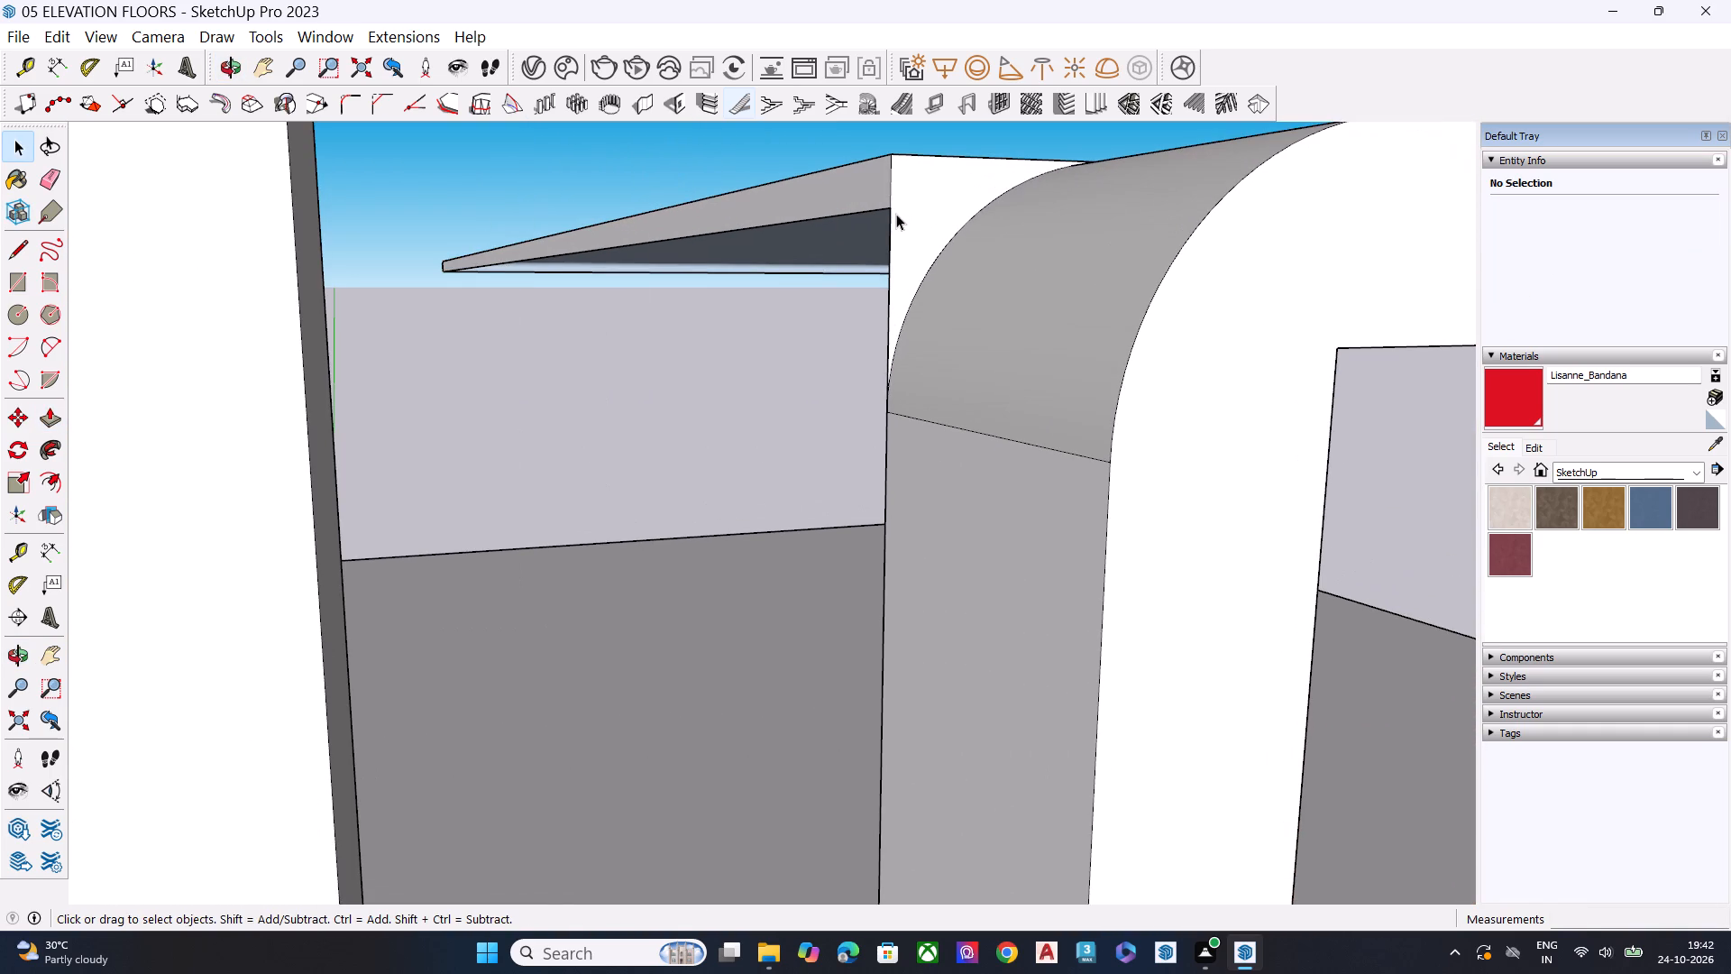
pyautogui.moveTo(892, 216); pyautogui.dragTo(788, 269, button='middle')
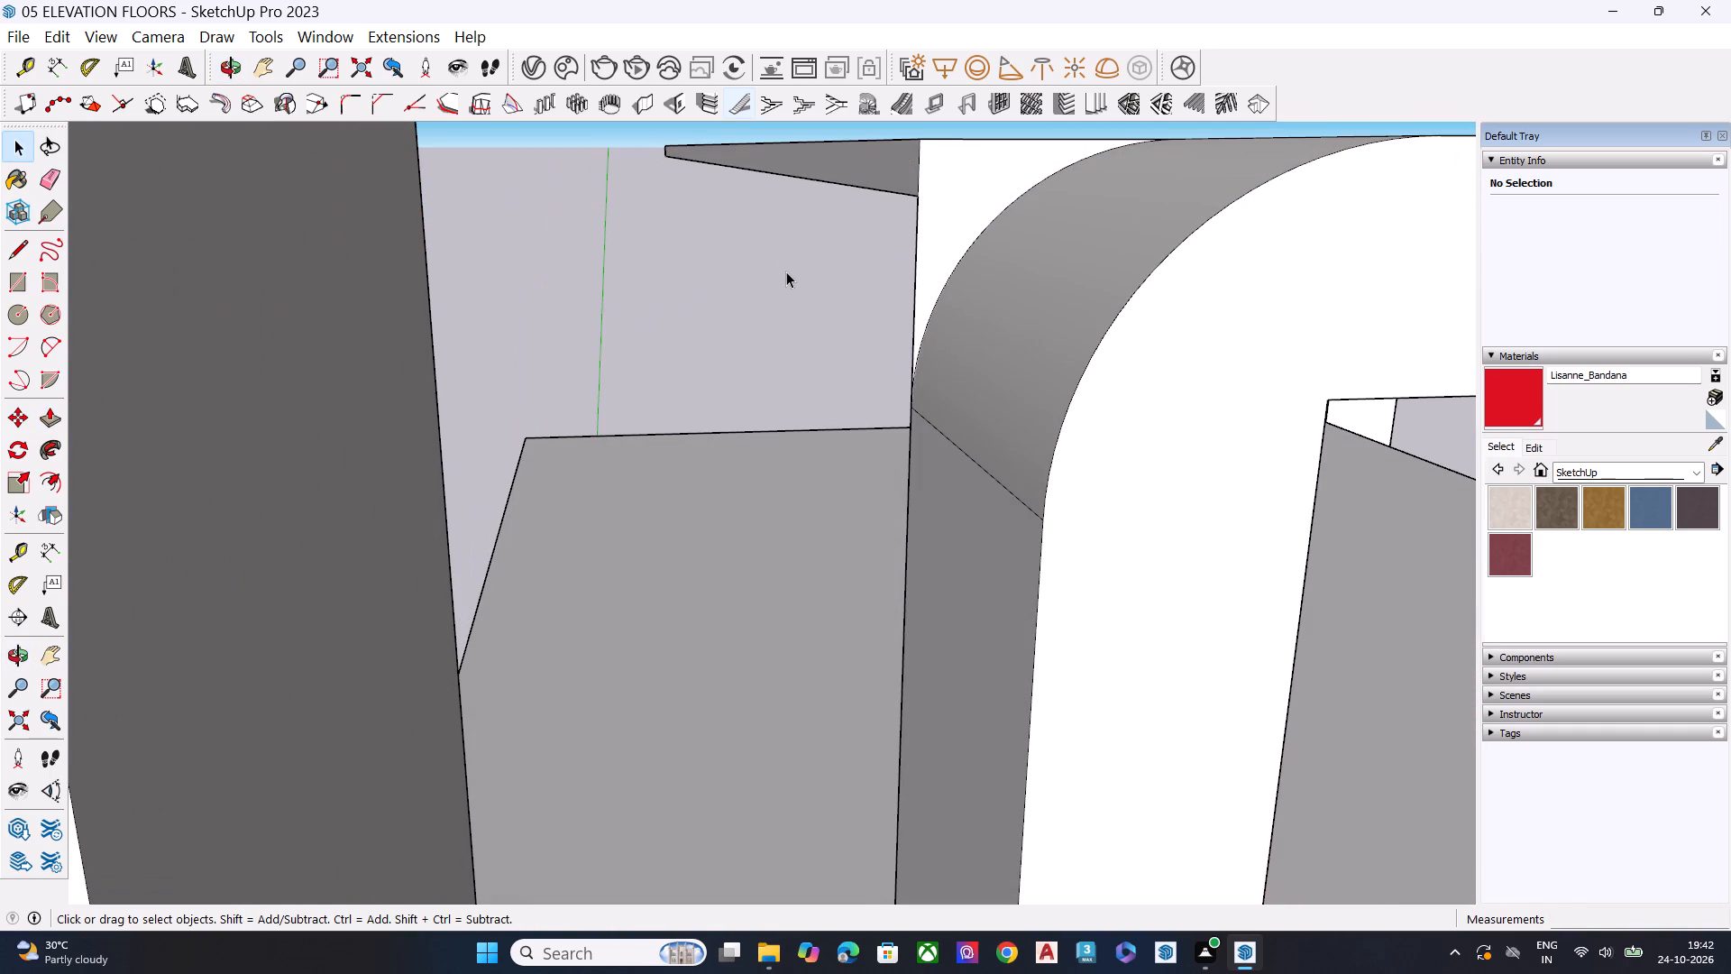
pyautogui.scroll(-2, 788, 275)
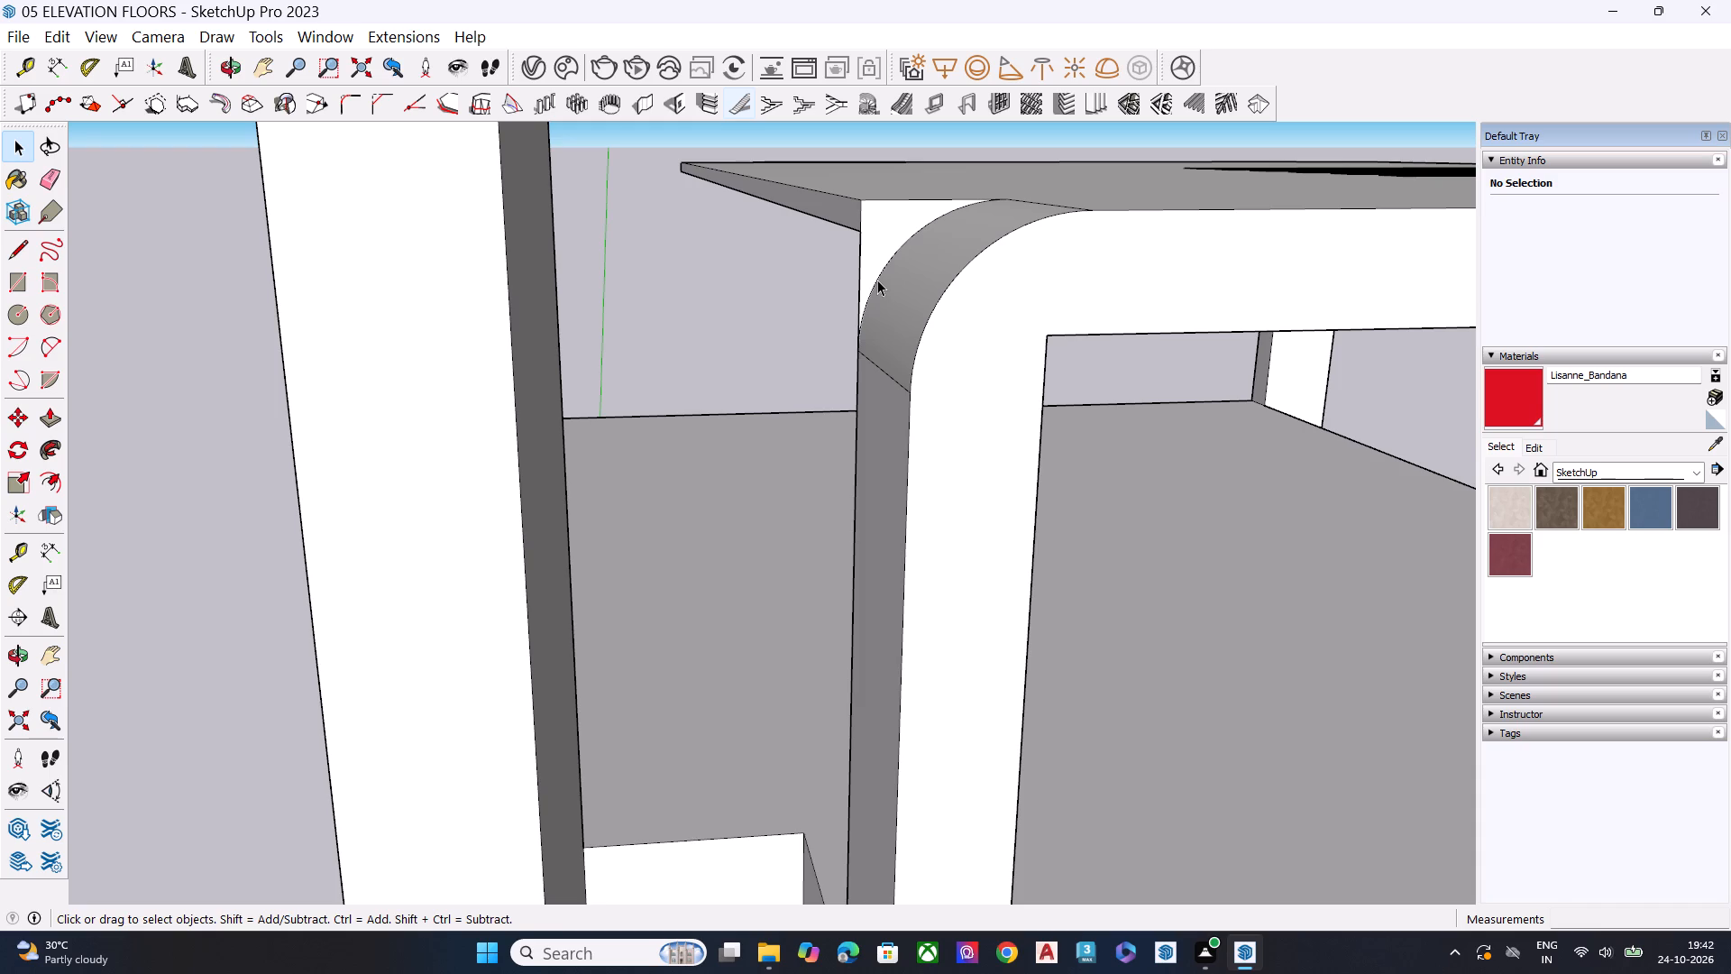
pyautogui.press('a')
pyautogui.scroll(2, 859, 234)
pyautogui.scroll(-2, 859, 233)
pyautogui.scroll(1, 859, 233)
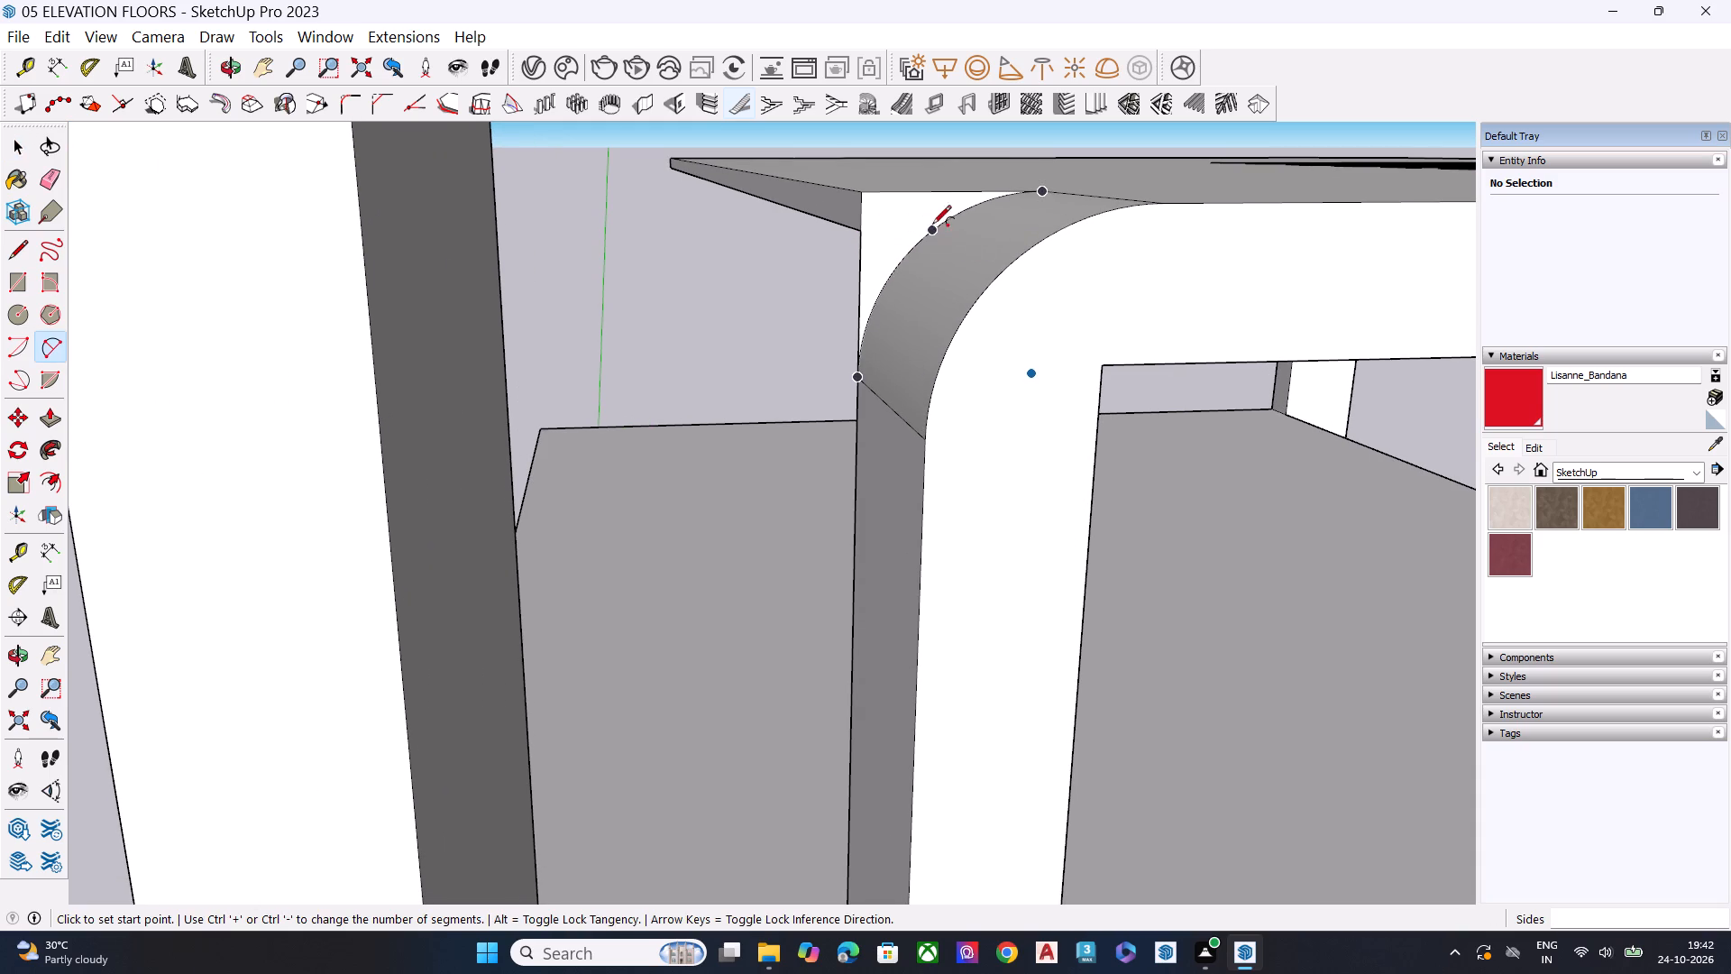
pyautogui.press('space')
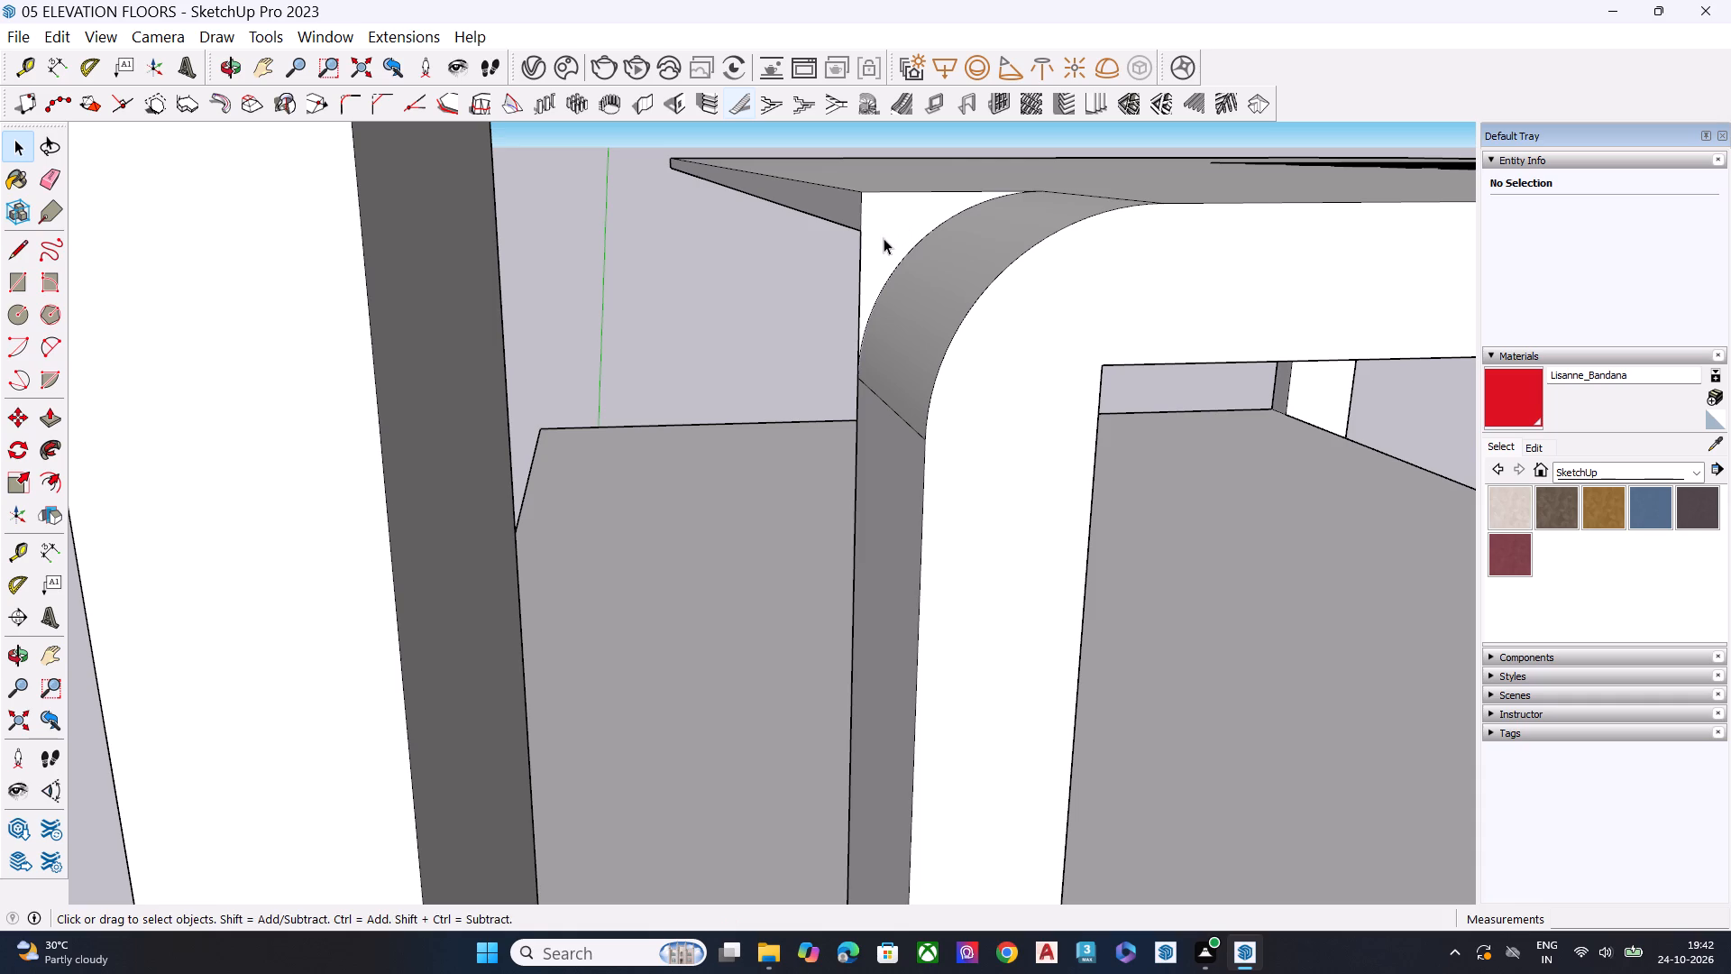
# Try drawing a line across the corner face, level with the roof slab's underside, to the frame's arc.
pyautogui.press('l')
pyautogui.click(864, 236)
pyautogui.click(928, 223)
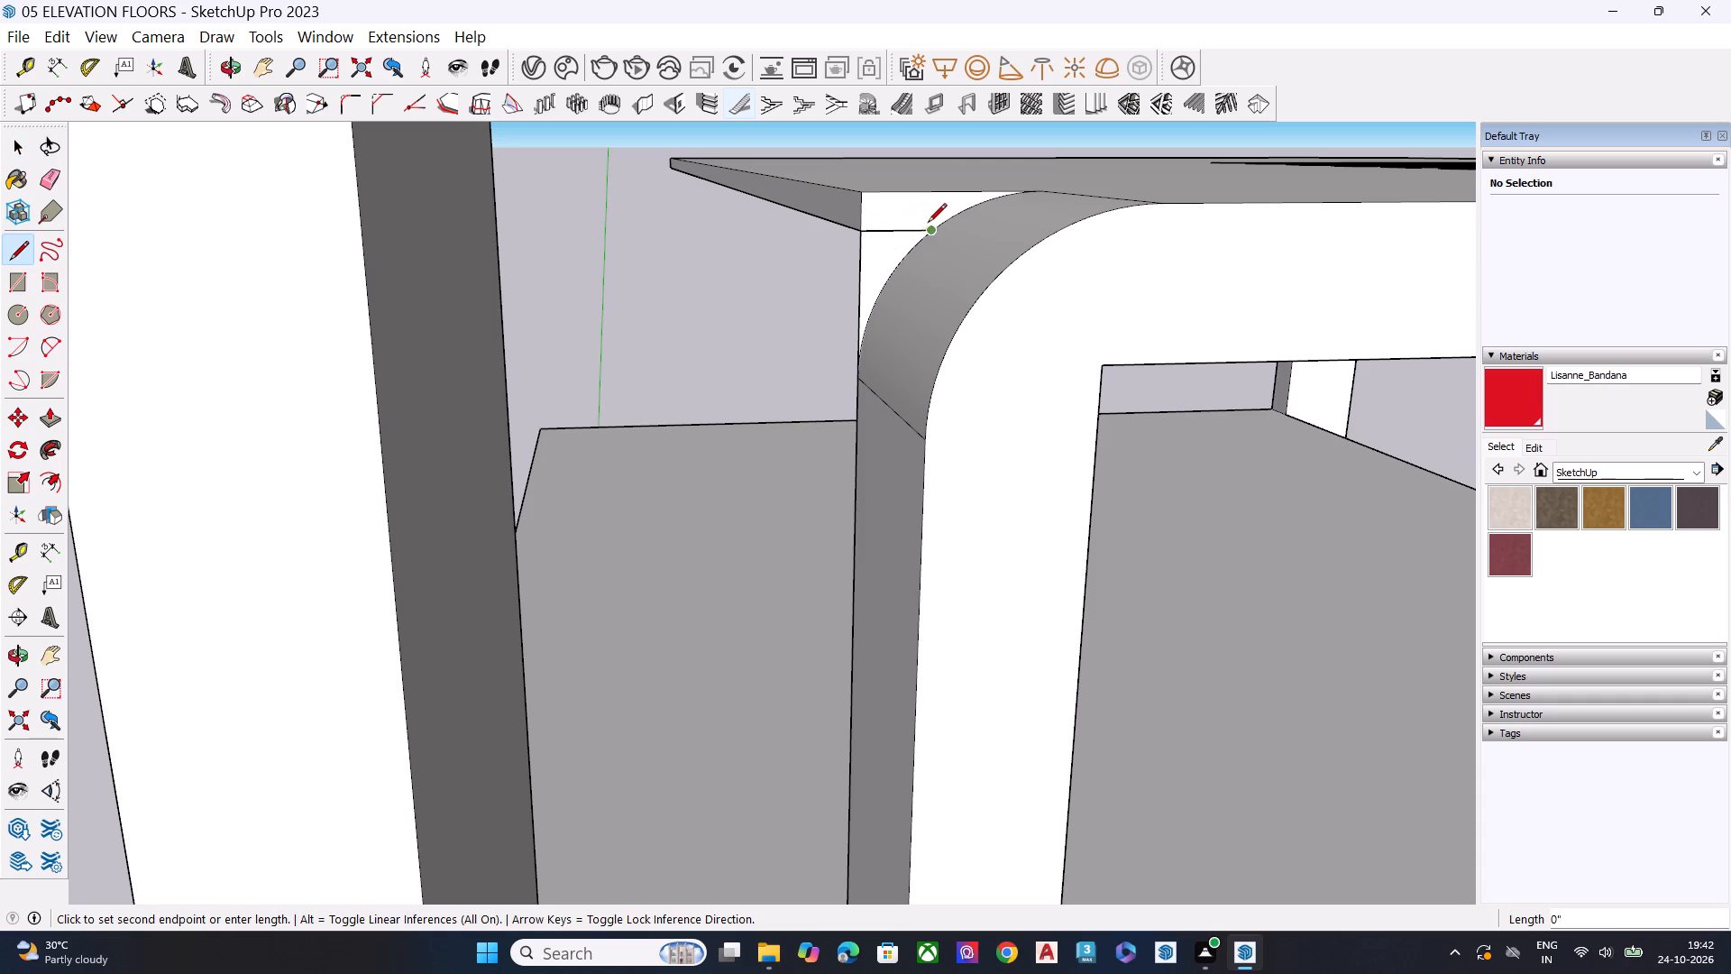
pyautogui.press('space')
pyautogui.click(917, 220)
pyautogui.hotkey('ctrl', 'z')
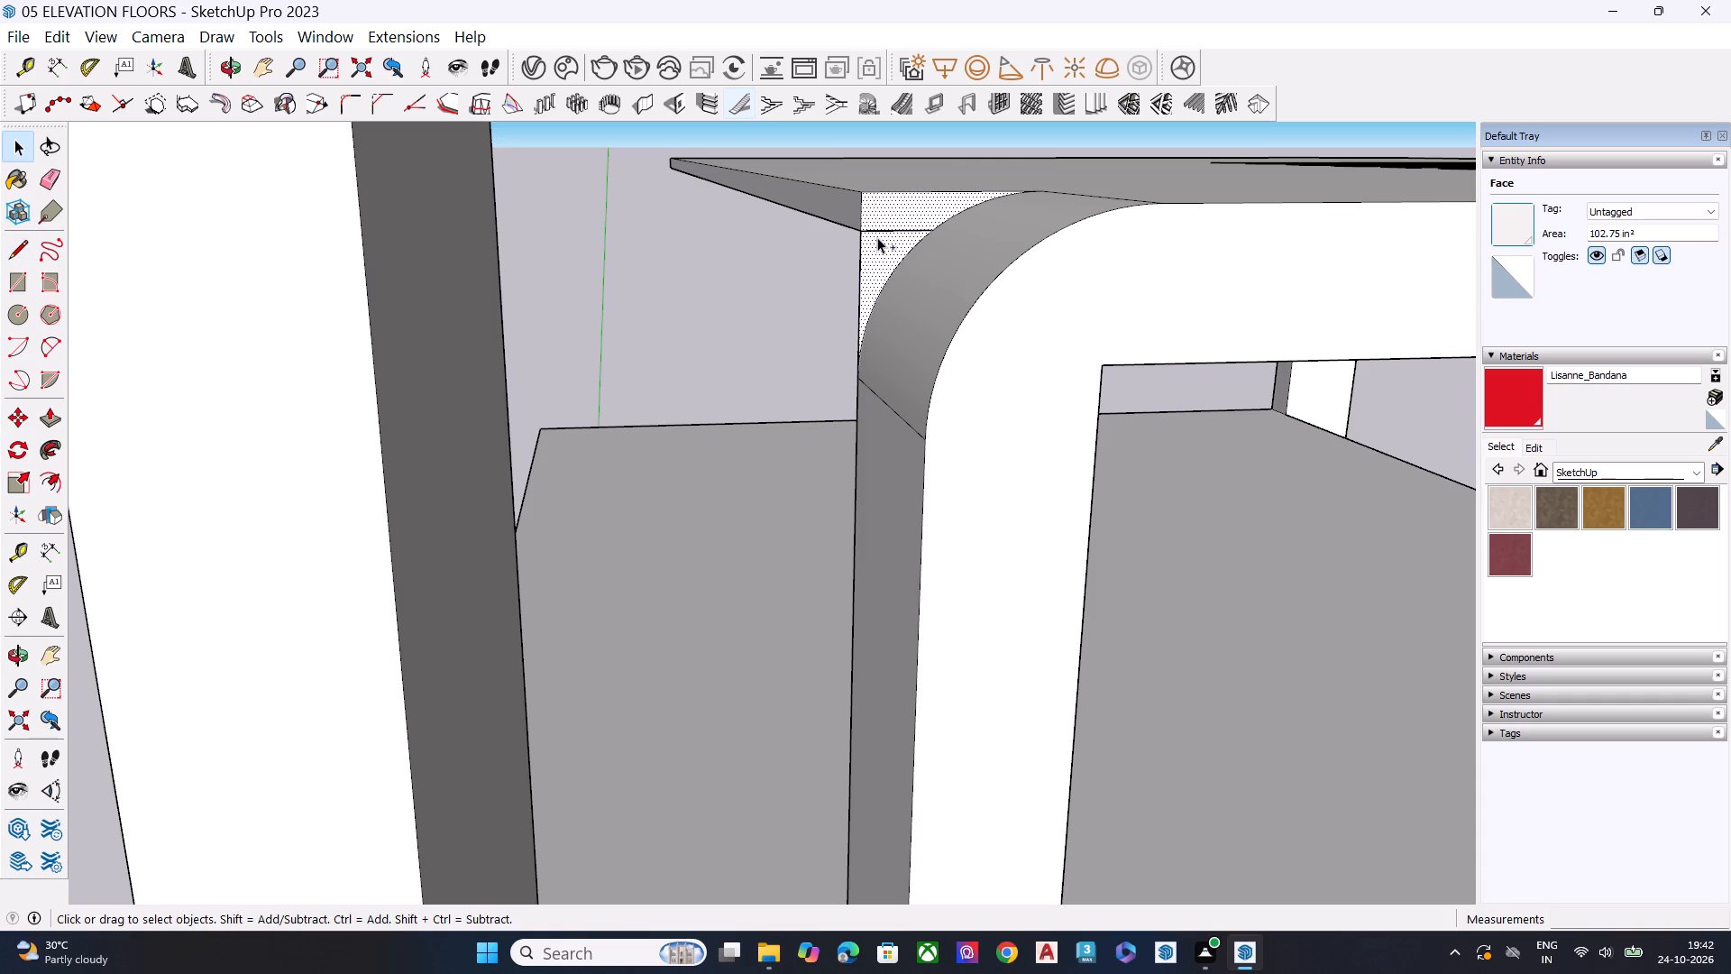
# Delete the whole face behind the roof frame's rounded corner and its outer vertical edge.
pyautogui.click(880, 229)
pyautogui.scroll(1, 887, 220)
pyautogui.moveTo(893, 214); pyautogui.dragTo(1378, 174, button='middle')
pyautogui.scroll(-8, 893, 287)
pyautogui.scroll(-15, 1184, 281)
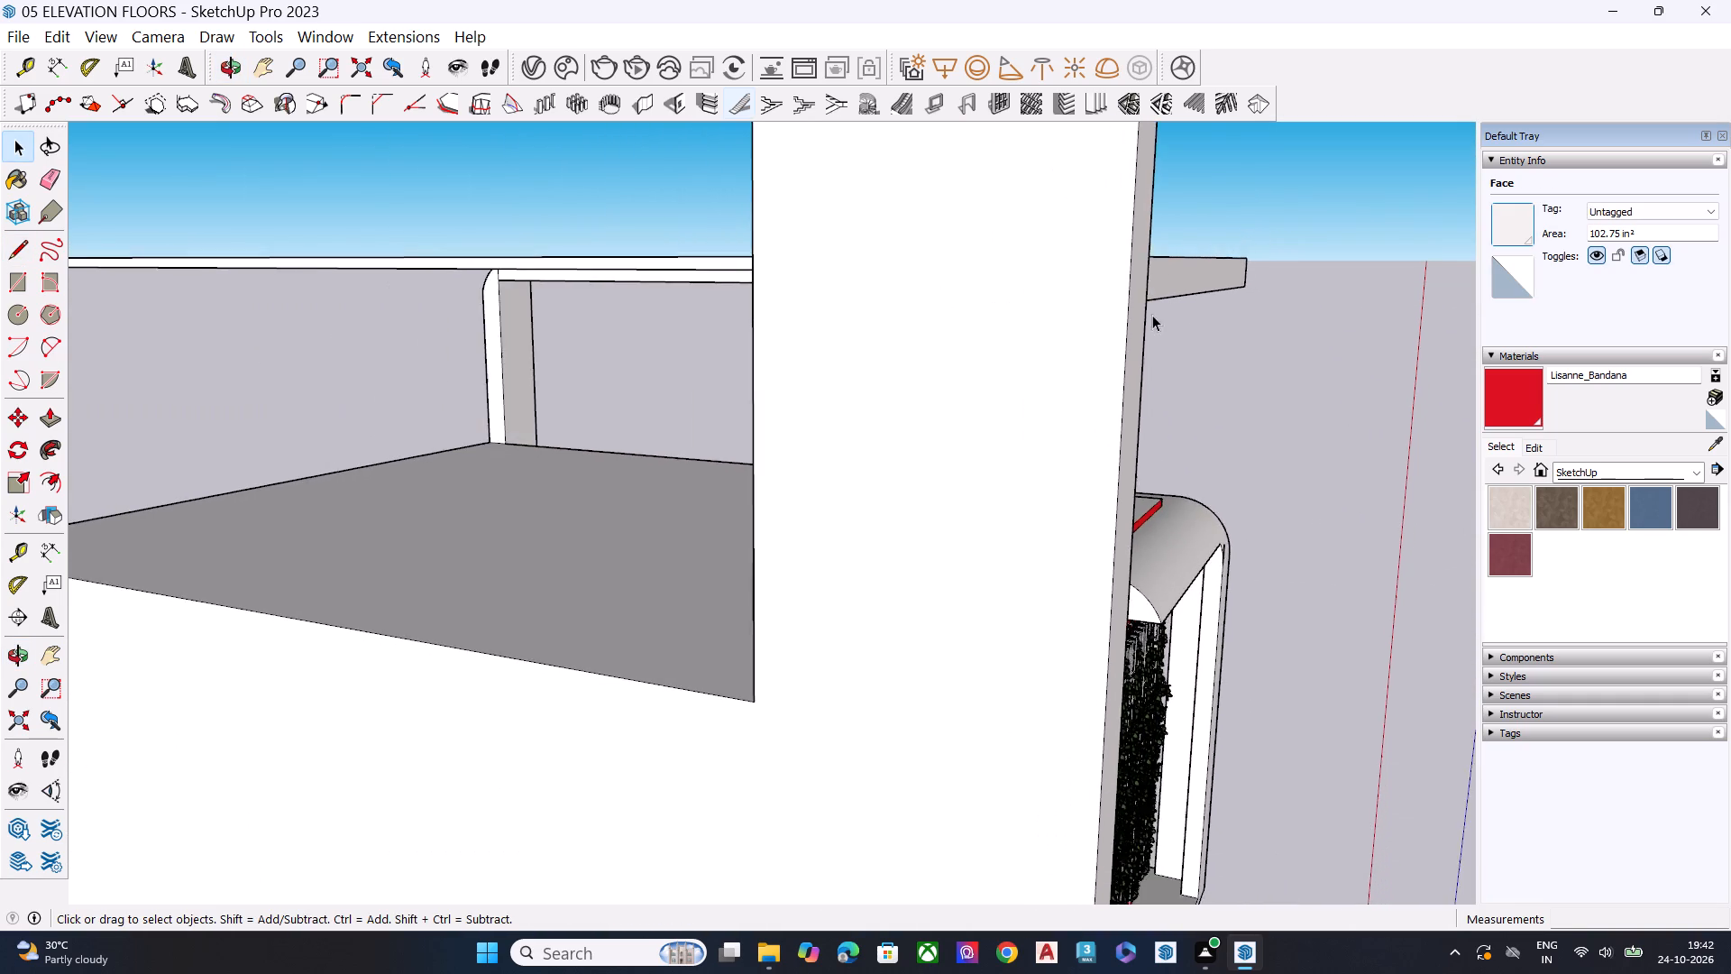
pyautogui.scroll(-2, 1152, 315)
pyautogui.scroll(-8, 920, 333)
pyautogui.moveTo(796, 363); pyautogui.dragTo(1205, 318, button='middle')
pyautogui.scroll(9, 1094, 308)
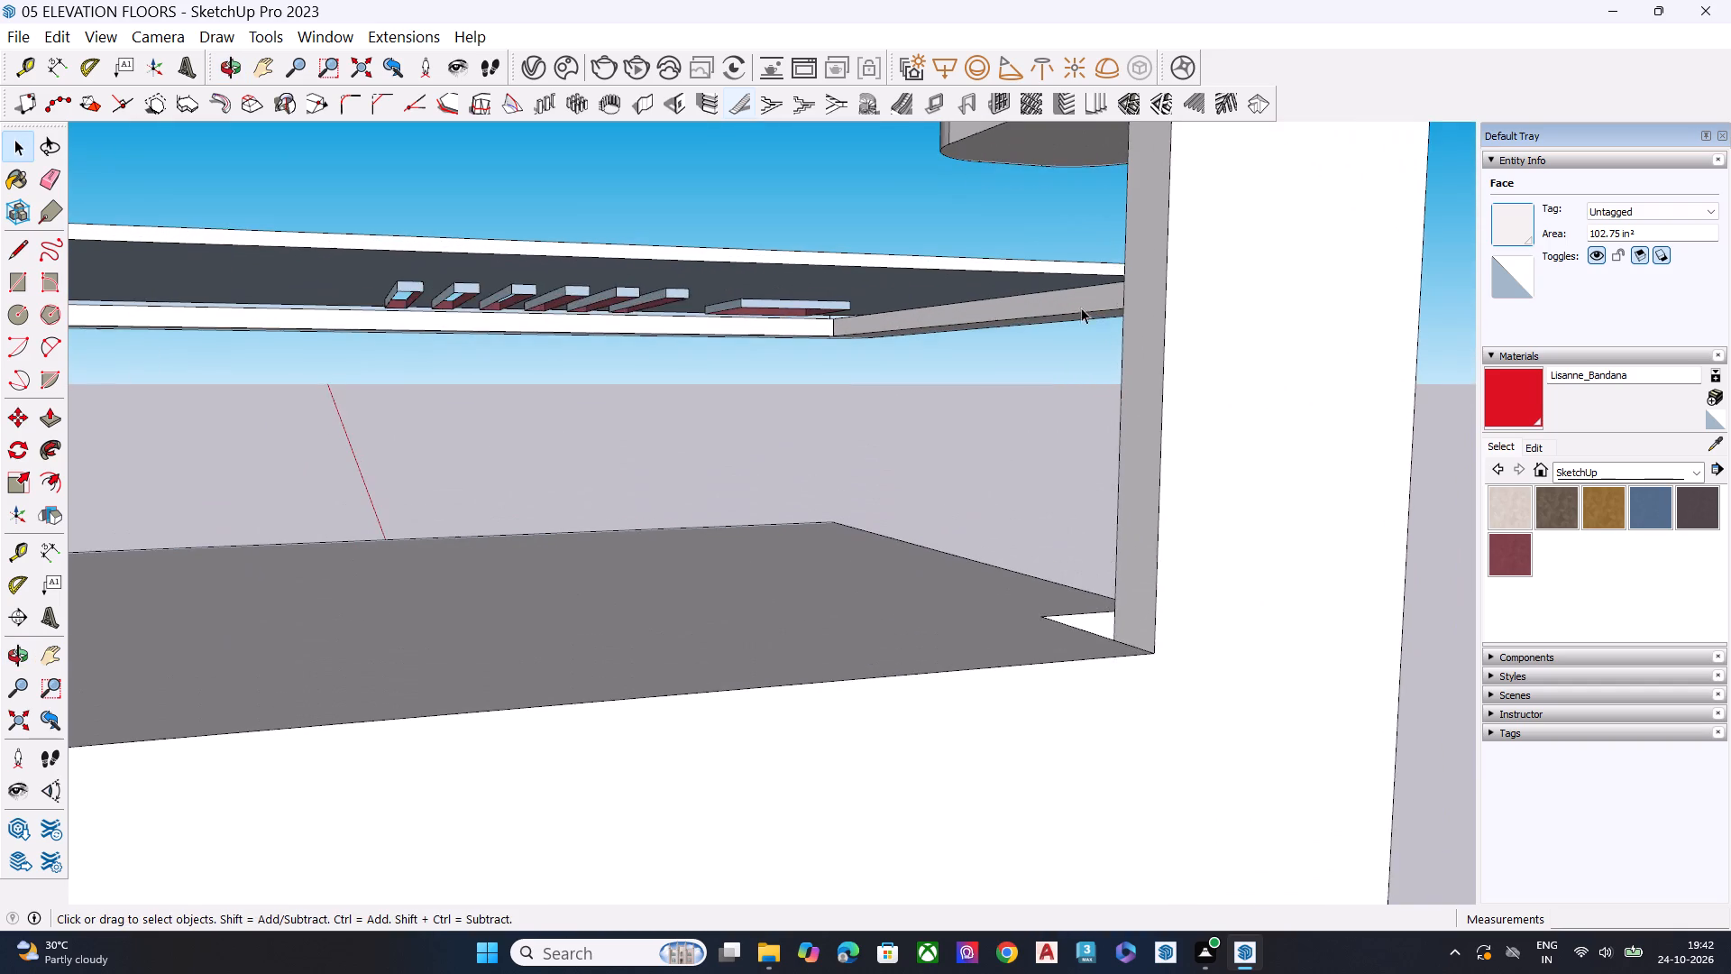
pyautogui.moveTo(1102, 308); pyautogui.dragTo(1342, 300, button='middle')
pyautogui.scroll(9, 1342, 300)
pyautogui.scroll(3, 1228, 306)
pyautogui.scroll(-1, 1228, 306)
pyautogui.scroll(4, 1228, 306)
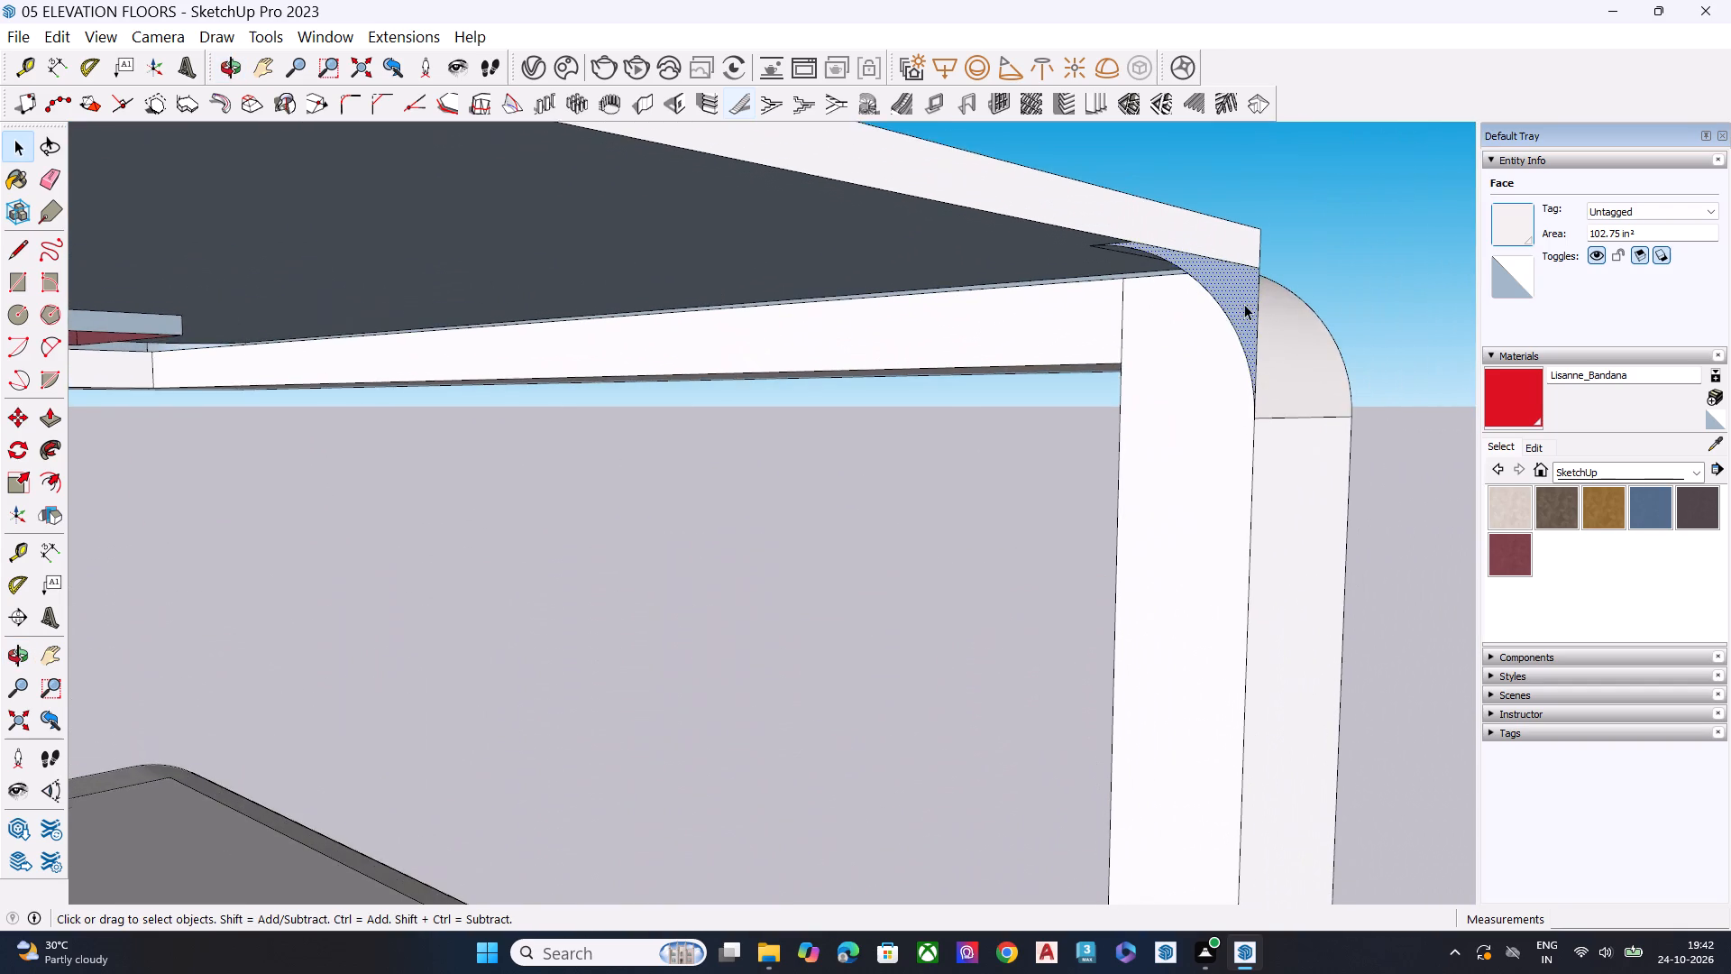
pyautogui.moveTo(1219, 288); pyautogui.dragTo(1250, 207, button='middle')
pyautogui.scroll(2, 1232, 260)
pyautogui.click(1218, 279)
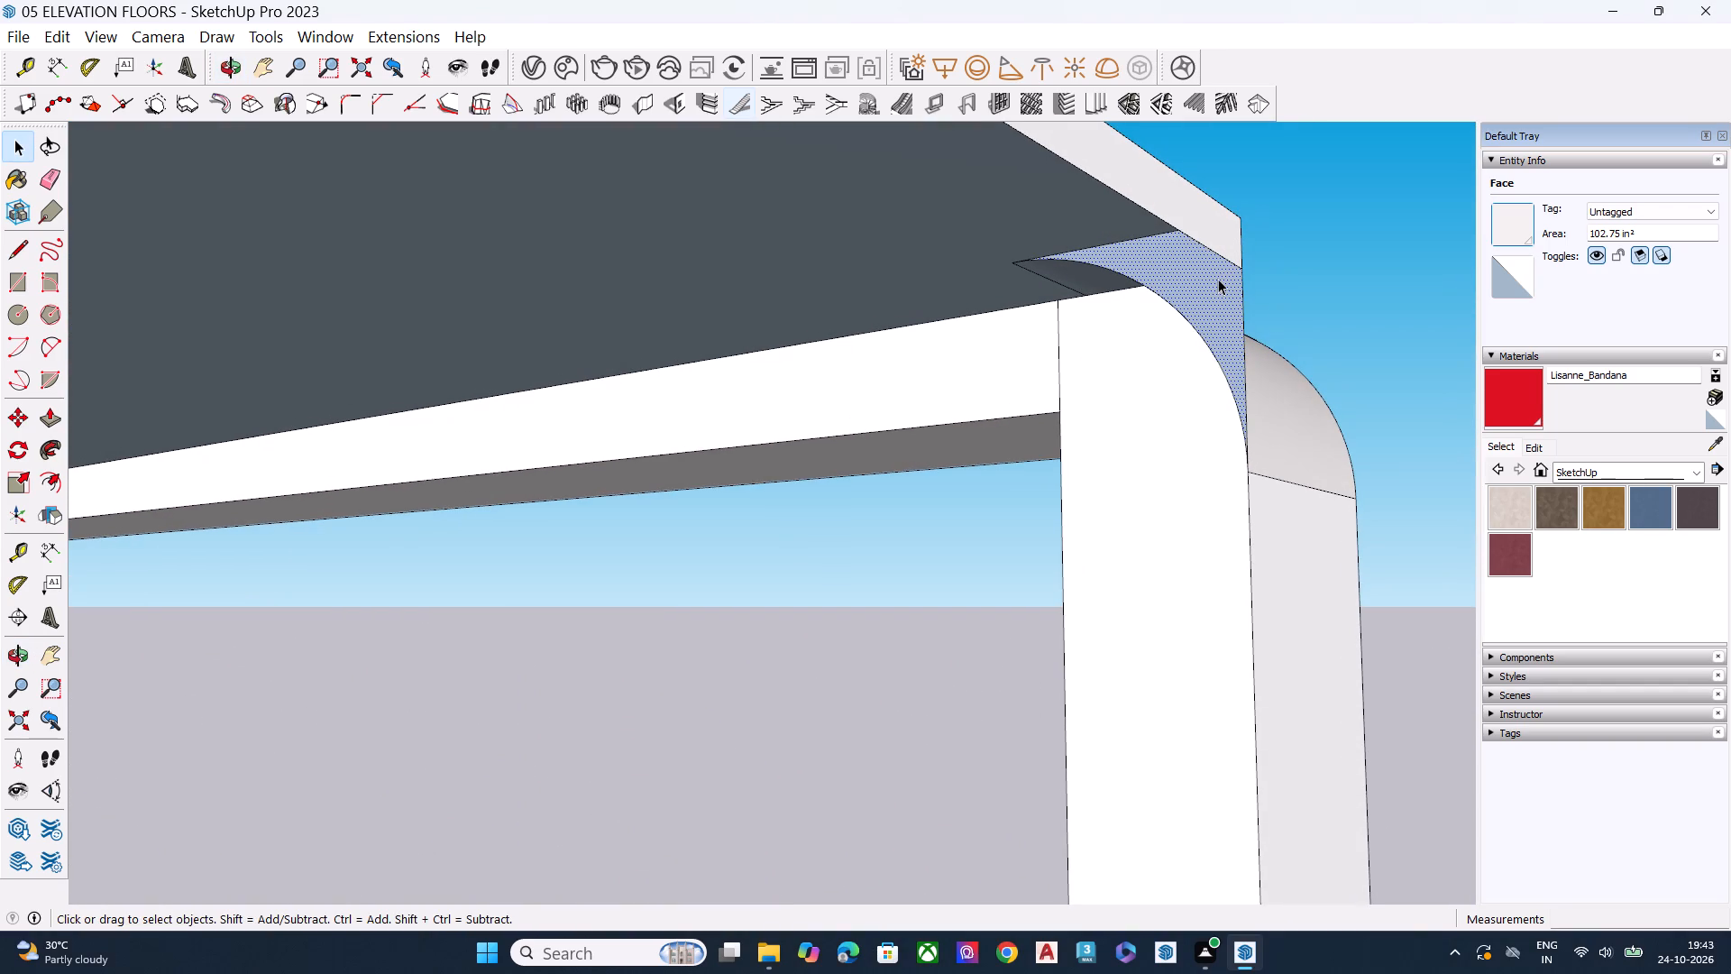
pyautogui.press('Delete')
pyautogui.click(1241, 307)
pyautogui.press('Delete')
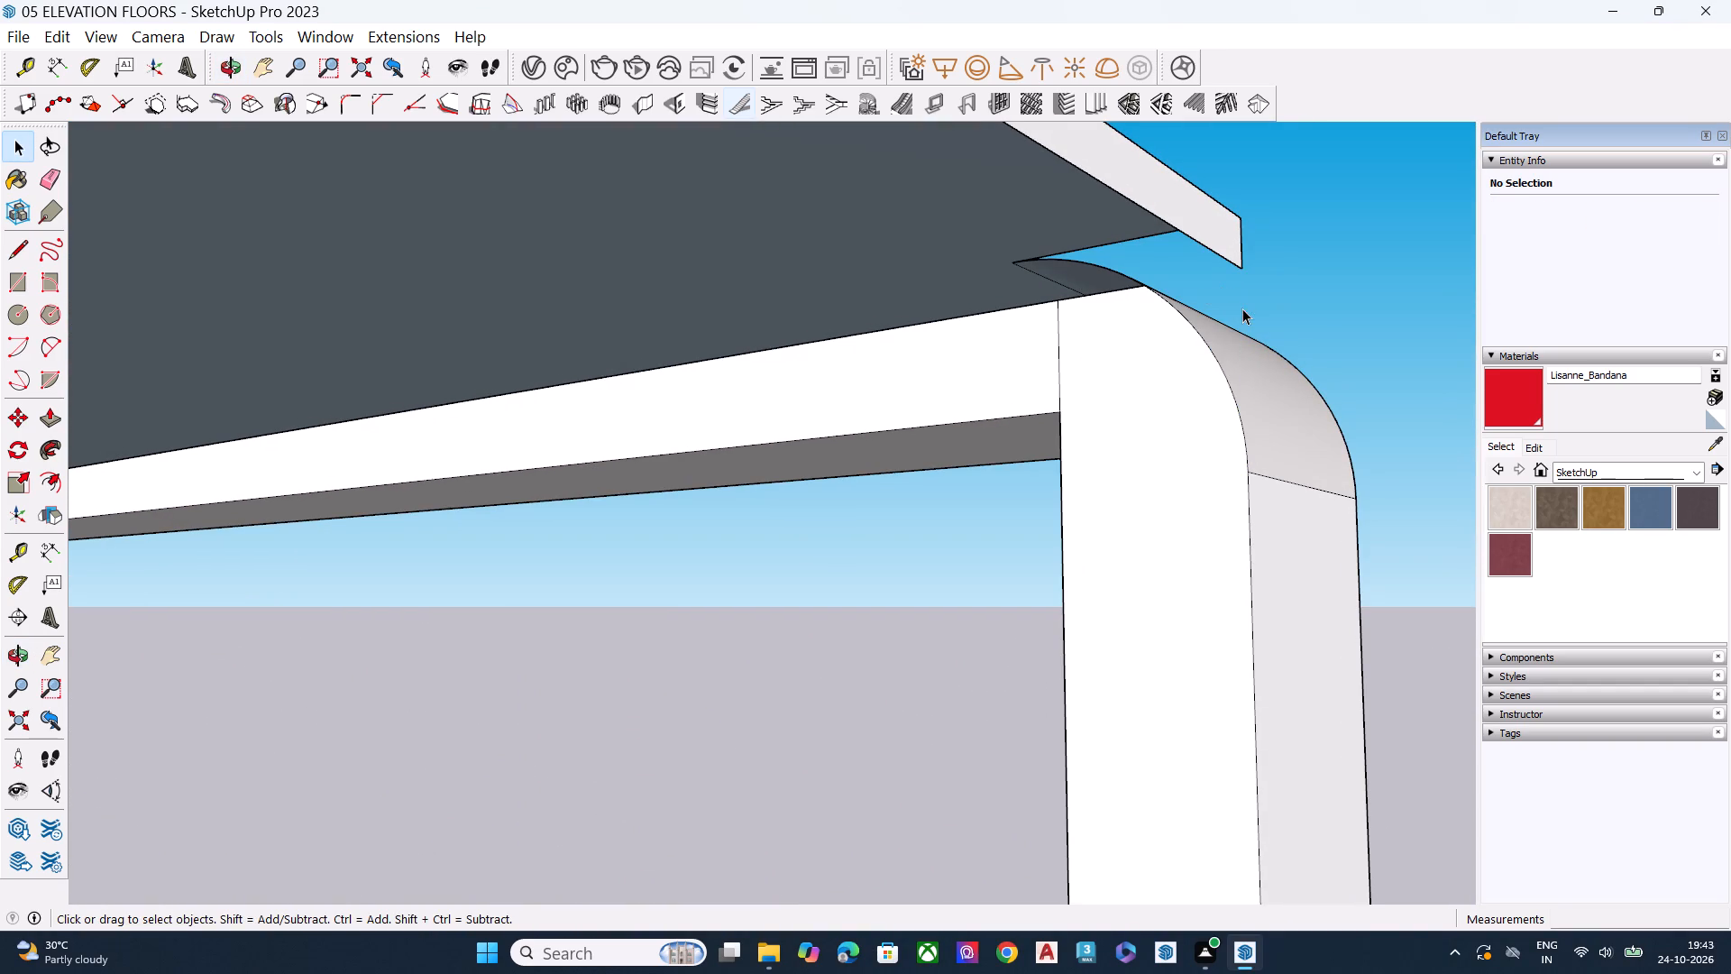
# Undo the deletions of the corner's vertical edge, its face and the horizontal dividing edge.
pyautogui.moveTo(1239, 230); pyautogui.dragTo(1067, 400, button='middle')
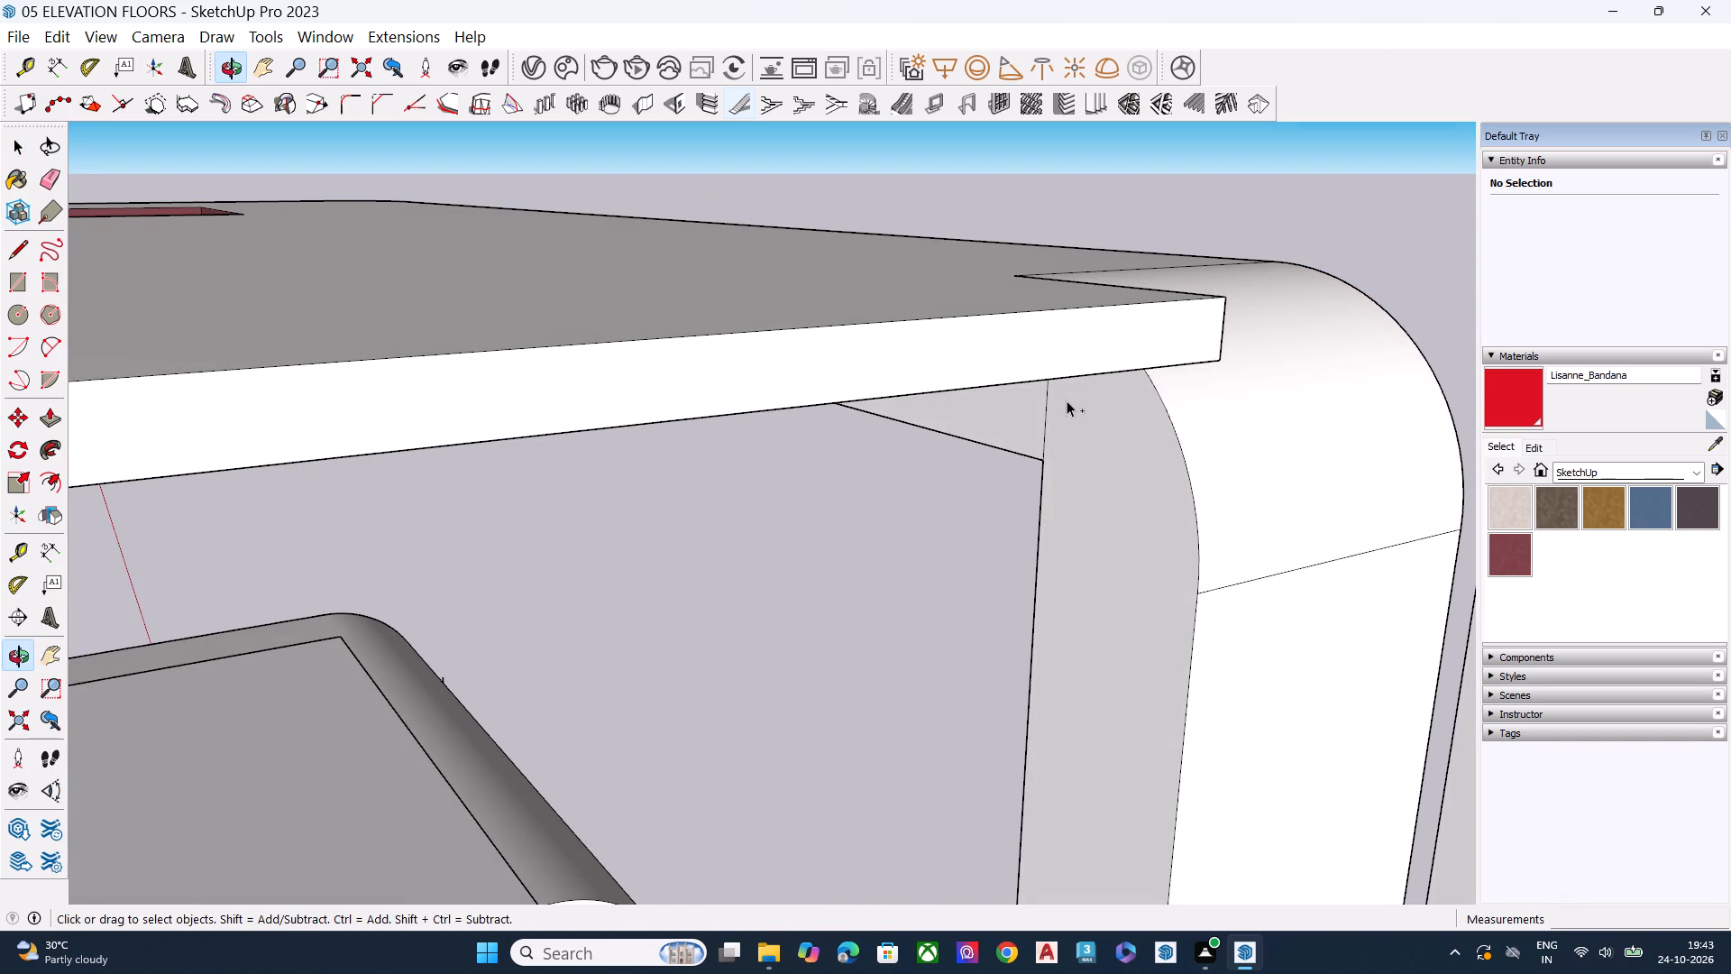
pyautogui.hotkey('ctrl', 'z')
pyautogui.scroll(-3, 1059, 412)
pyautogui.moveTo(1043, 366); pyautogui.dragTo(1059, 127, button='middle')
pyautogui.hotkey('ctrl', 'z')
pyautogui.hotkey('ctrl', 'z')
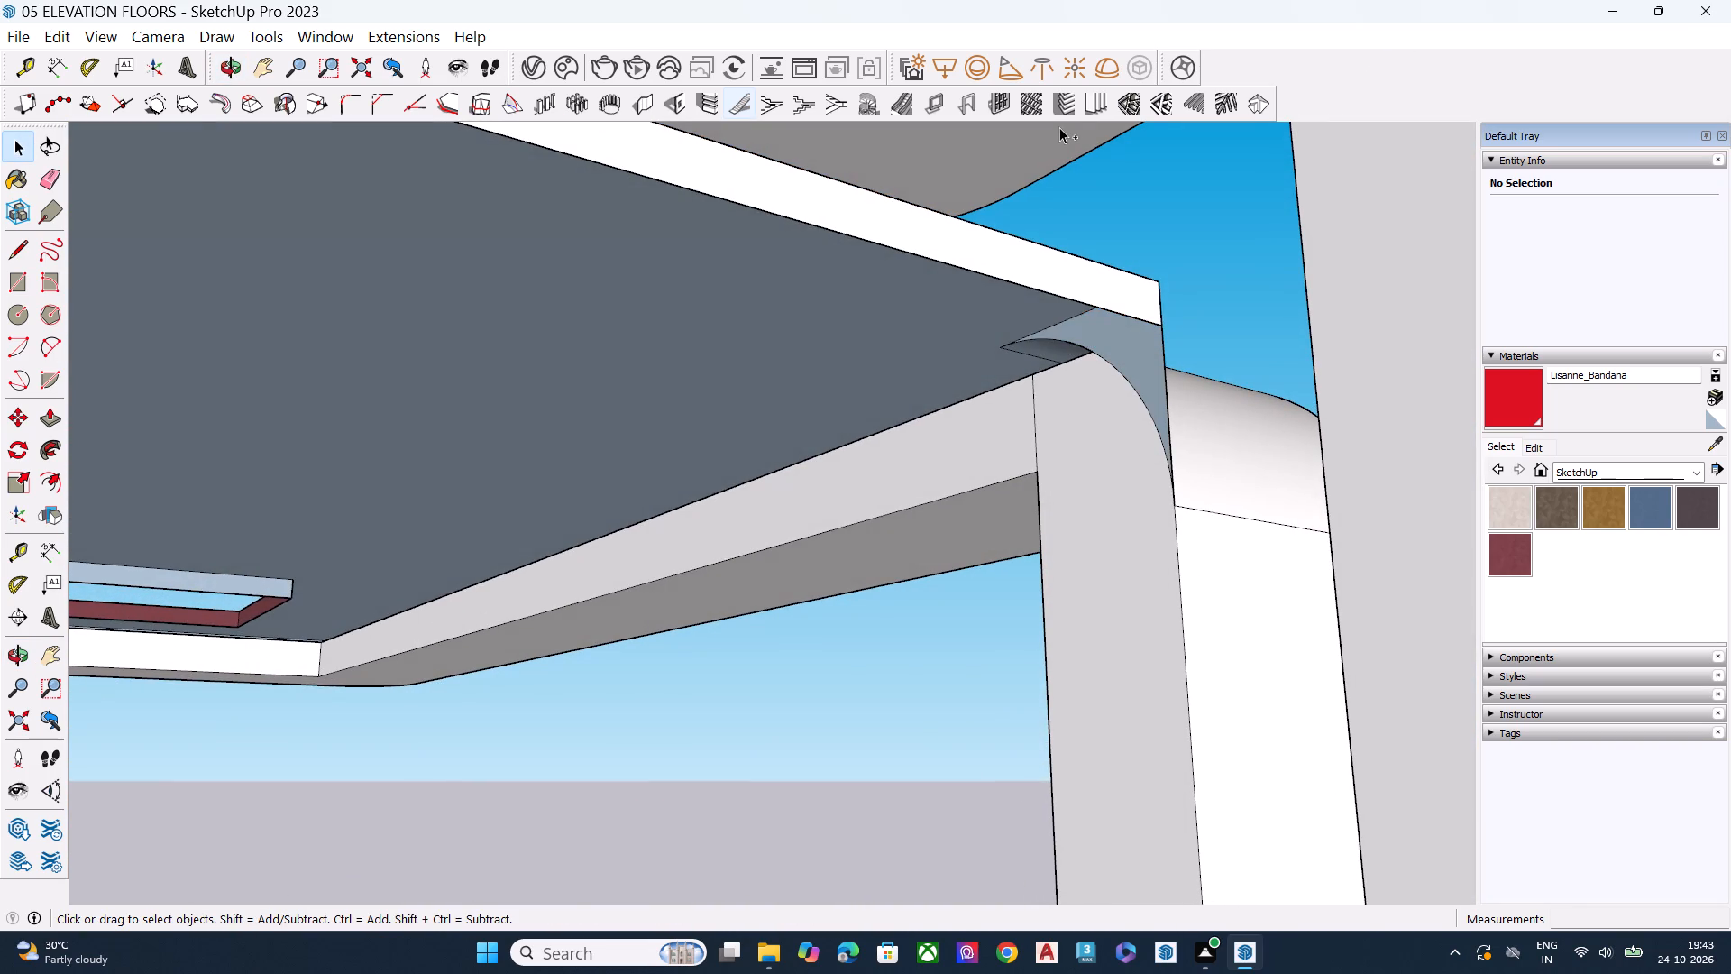
# Delete the small corner face below the roof slab beside the frame's curve, along with its leftover vertical edge.
pyautogui.scroll(-6, 1059, 158)
pyautogui.press('space')
pyautogui.click(1099, 269)
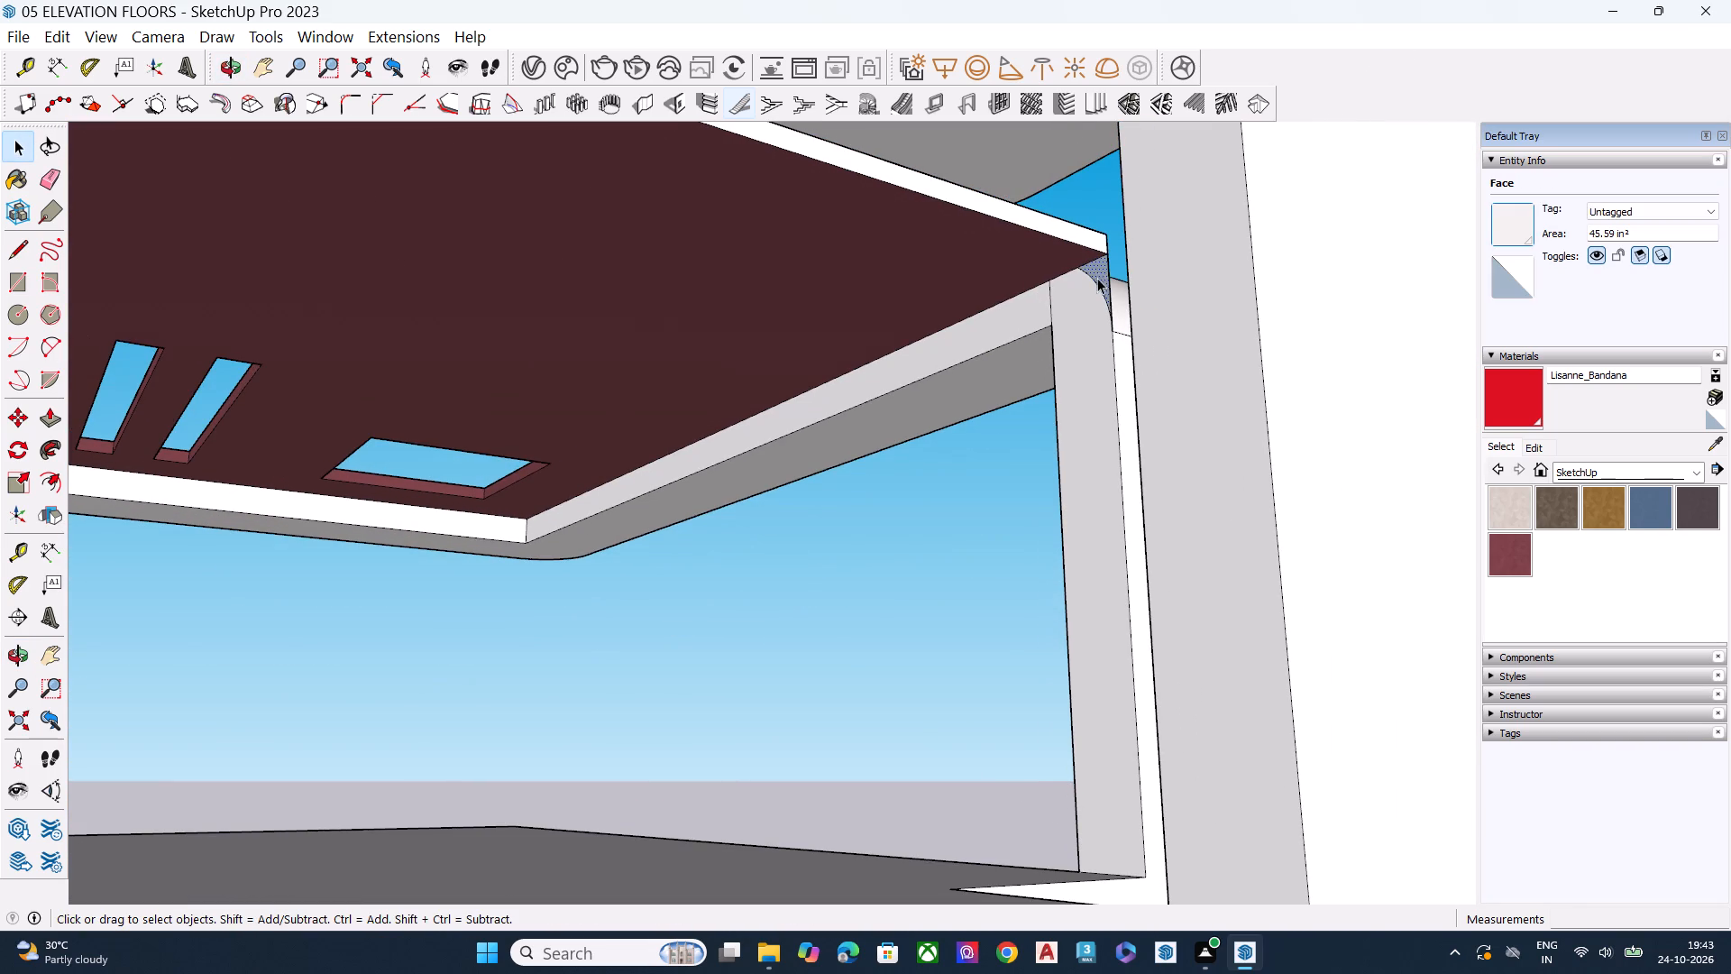
pyautogui.scroll(12, 1098, 280)
pyautogui.press('Delete')
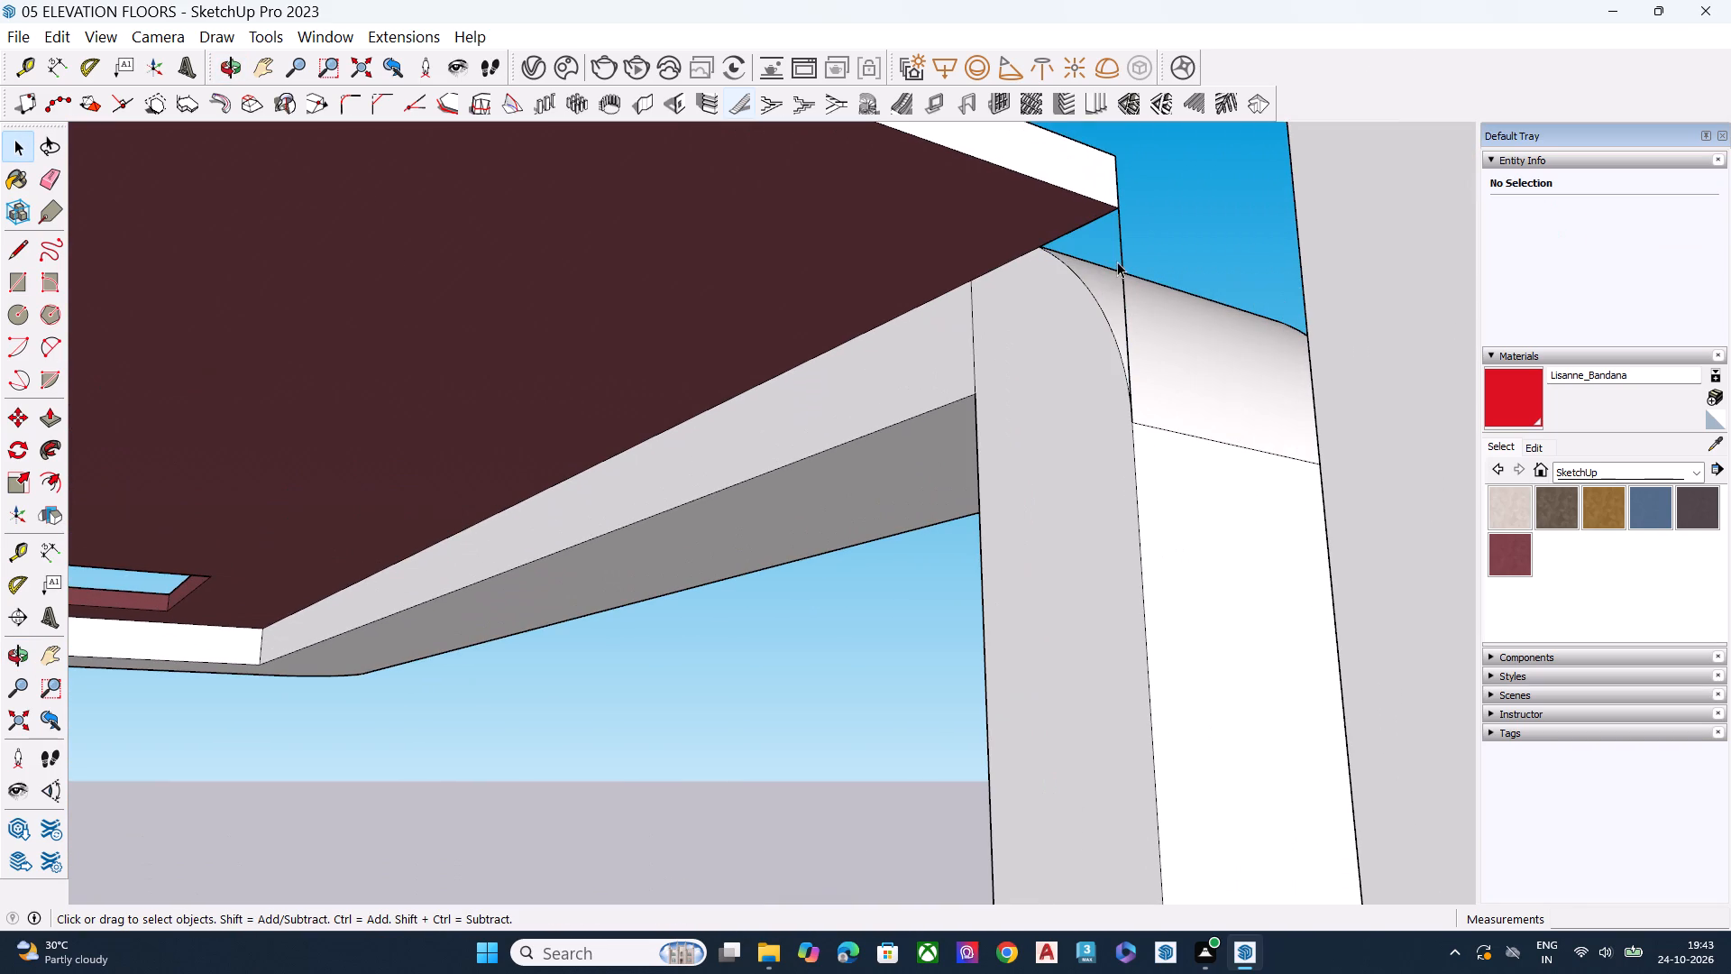
pyautogui.click(1117, 262)
pyautogui.click(1120, 260)
pyautogui.press('Home')
pyautogui.press('Delete')
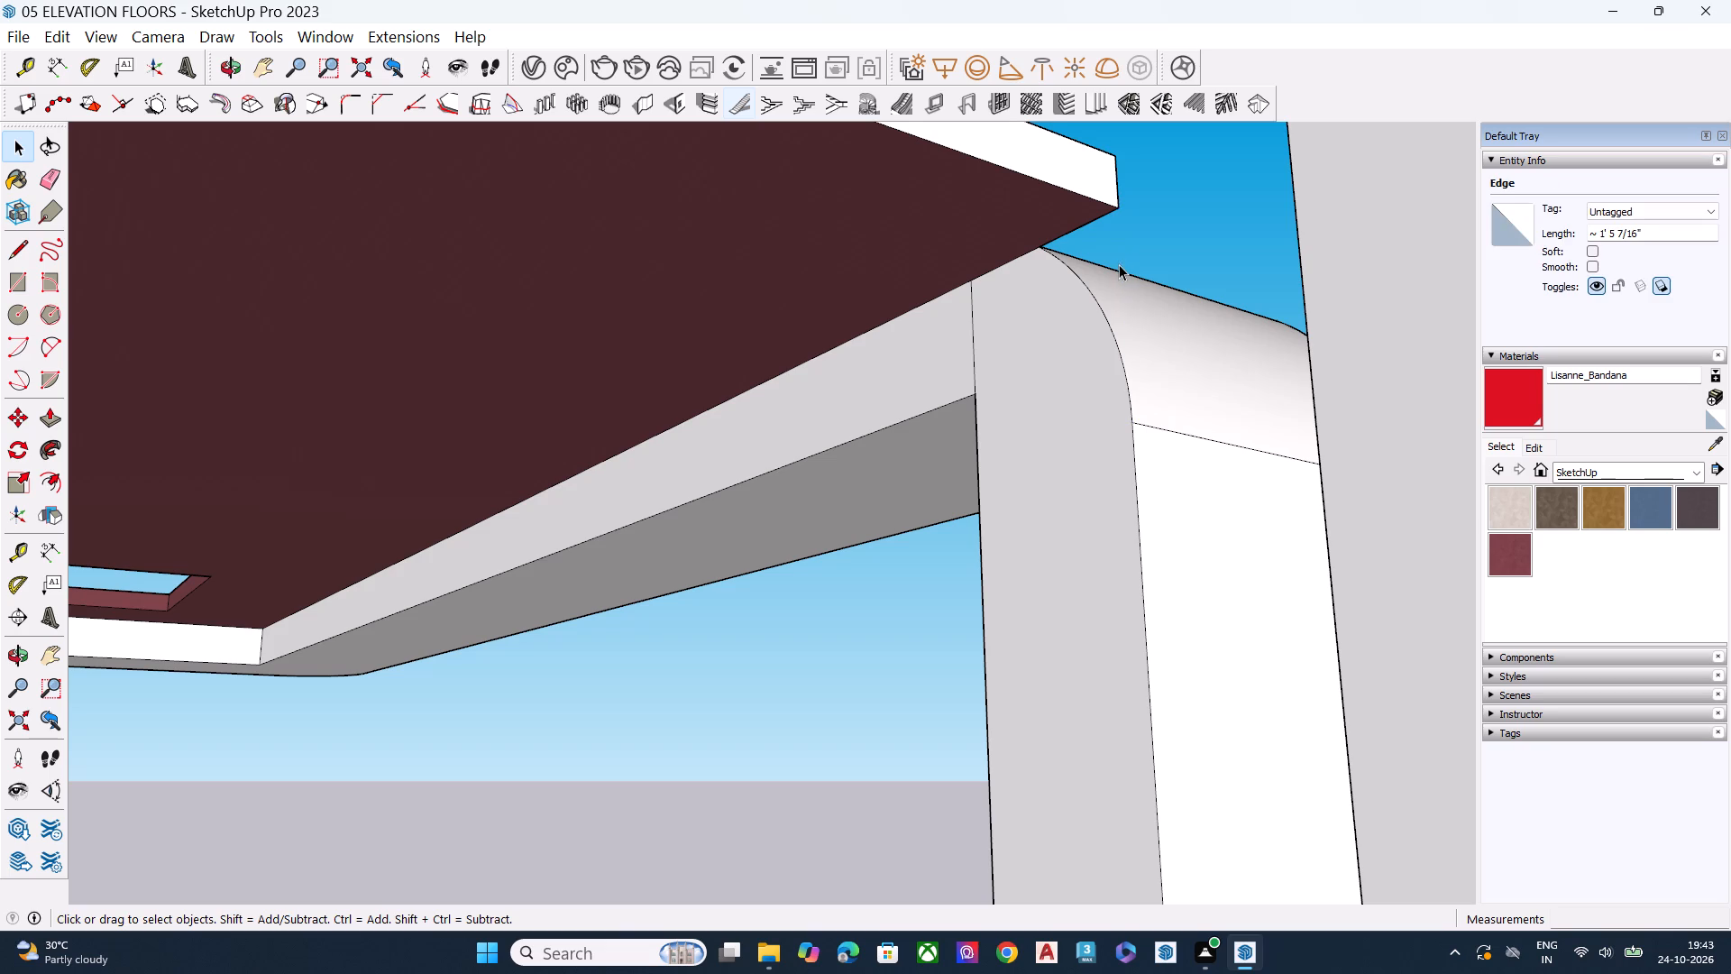
# Examine the roof frame's rounded corner and the adjoining tall side wall from other angles.
pyautogui.scroll(-5, 1117, 268)
pyautogui.scroll(2, 1117, 274)
pyautogui.scroll(-1, 1124, 290)
pyautogui.scroll(1, 1124, 290)
pyautogui.moveTo(1139, 308); pyautogui.dragTo(811, 372, button='middle')
pyautogui.scroll(1, 772, 372)
pyautogui.scroll(-7, 922, 336)
pyautogui.press('space')
pyautogui.press('space')
pyautogui.scroll(-9, 894, 360)
pyautogui.scroll(2, 878, 381)
pyautogui.scroll(-4, 876, 382)
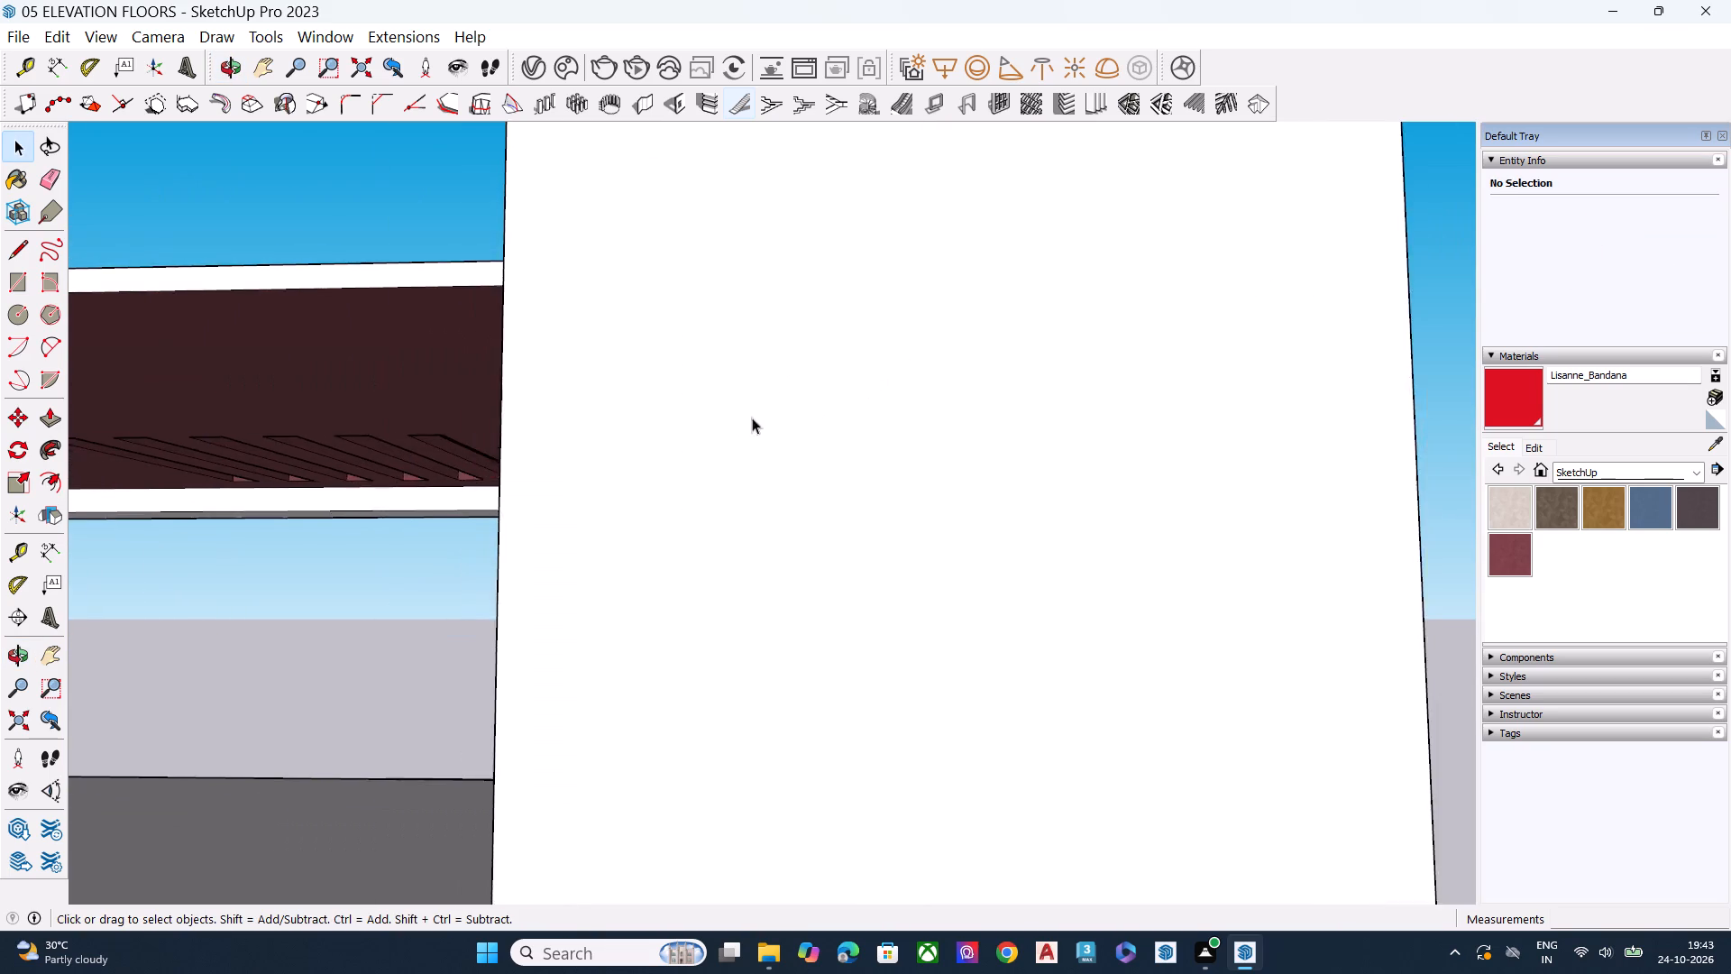
# Draw a square about 1' 7 15/16" per side on the terrace floor near the roof slab's unsupported rear corner.
pyautogui.scroll(-6, 752, 418)
pyautogui.press('space')
pyautogui.scroll(1, 848, 415)
pyautogui.scroll(-8, 937, 367)
pyautogui.scroll(-9, 1030, 400)
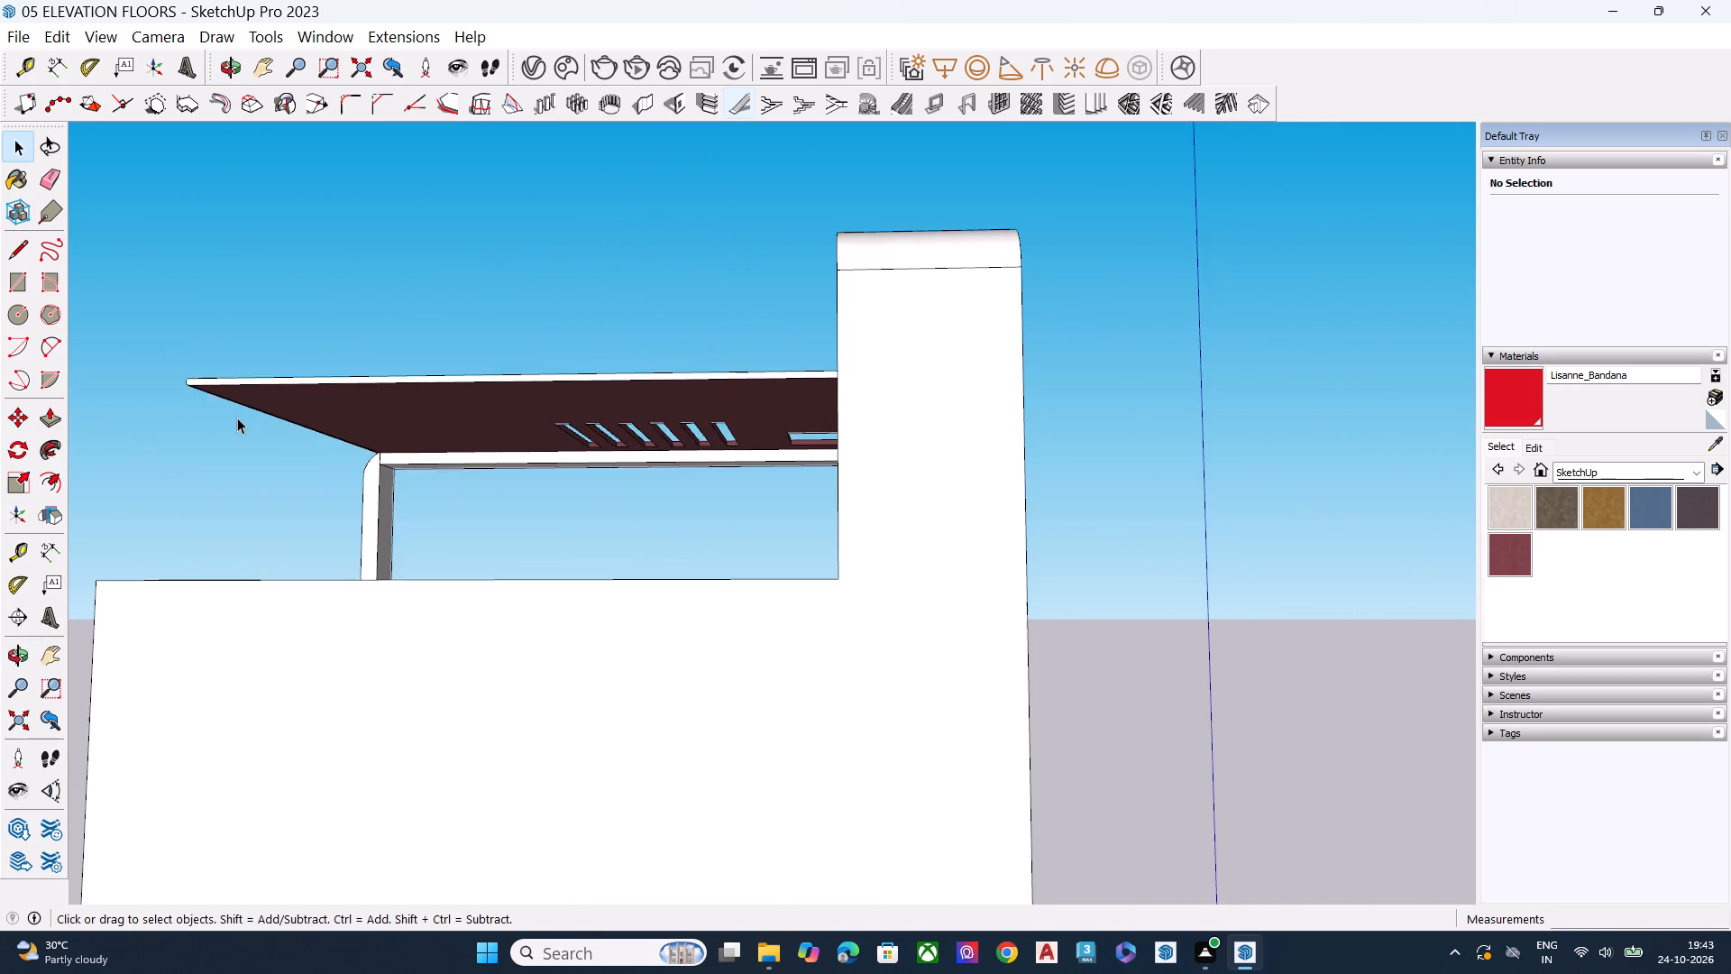
pyautogui.scroll(-5, 237, 418)
pyautogui.moveTo(237, 420); pyautogui.dragTo(391, 746, button='middle')
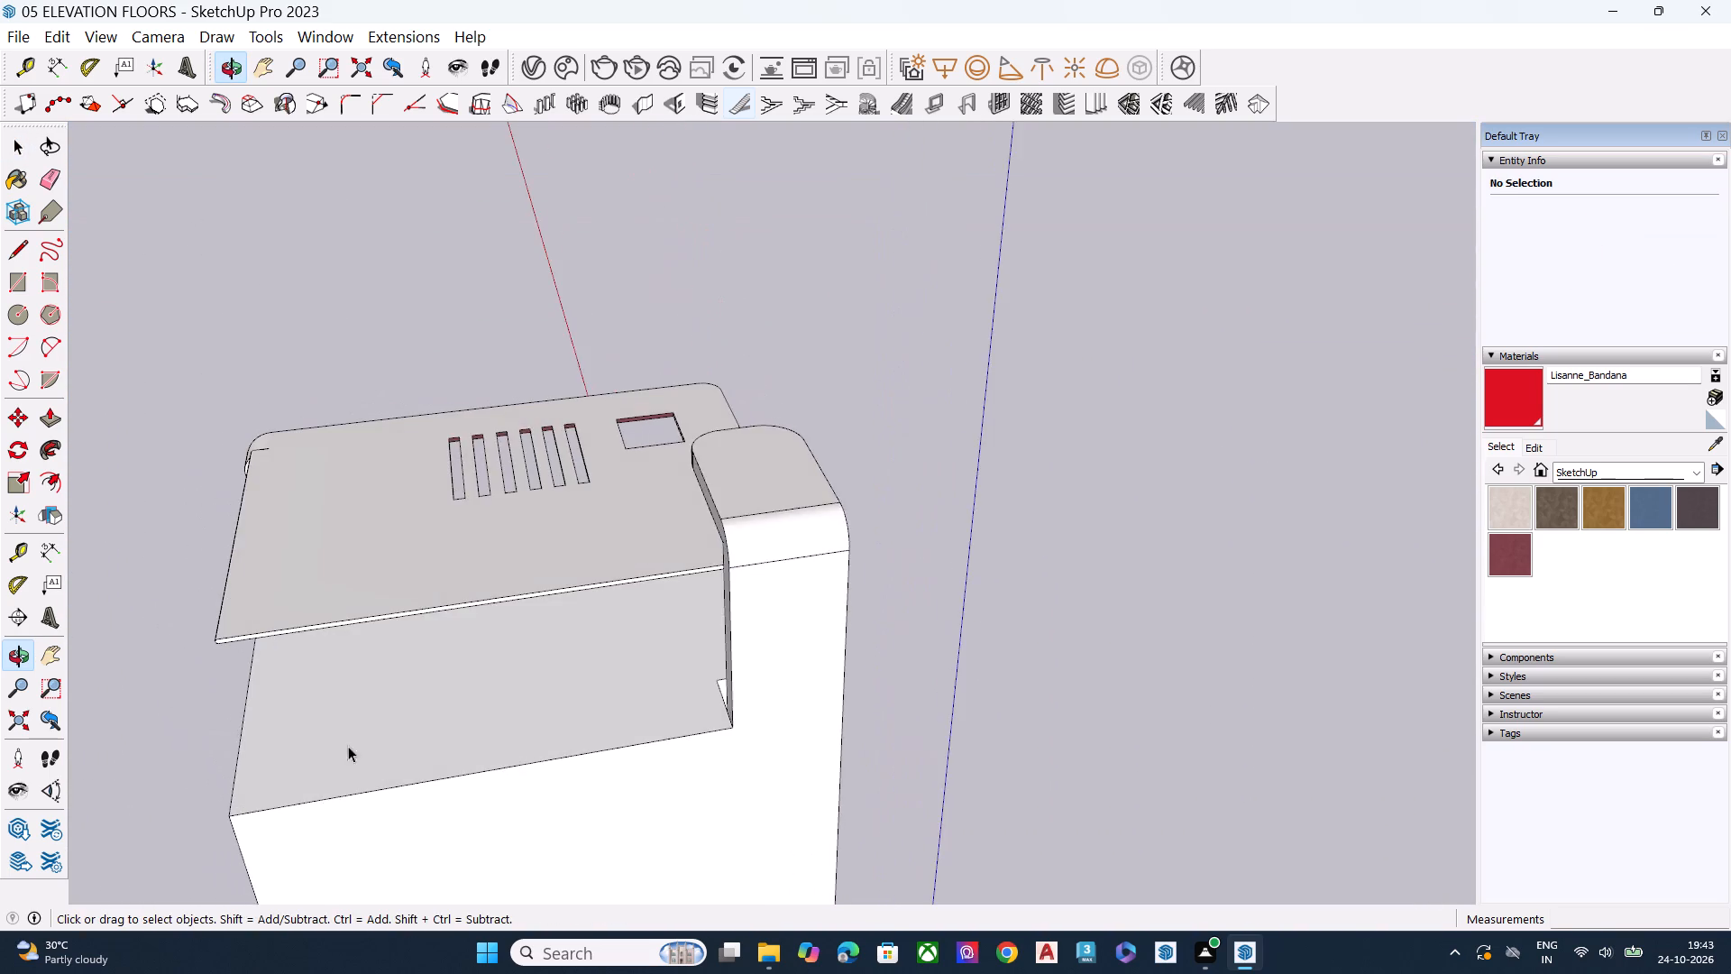
pyautogui.scroll(7, 232, 739)
pyautogui.middleClick(312, 690)
pyautogui.scroll(1, 316, 683)
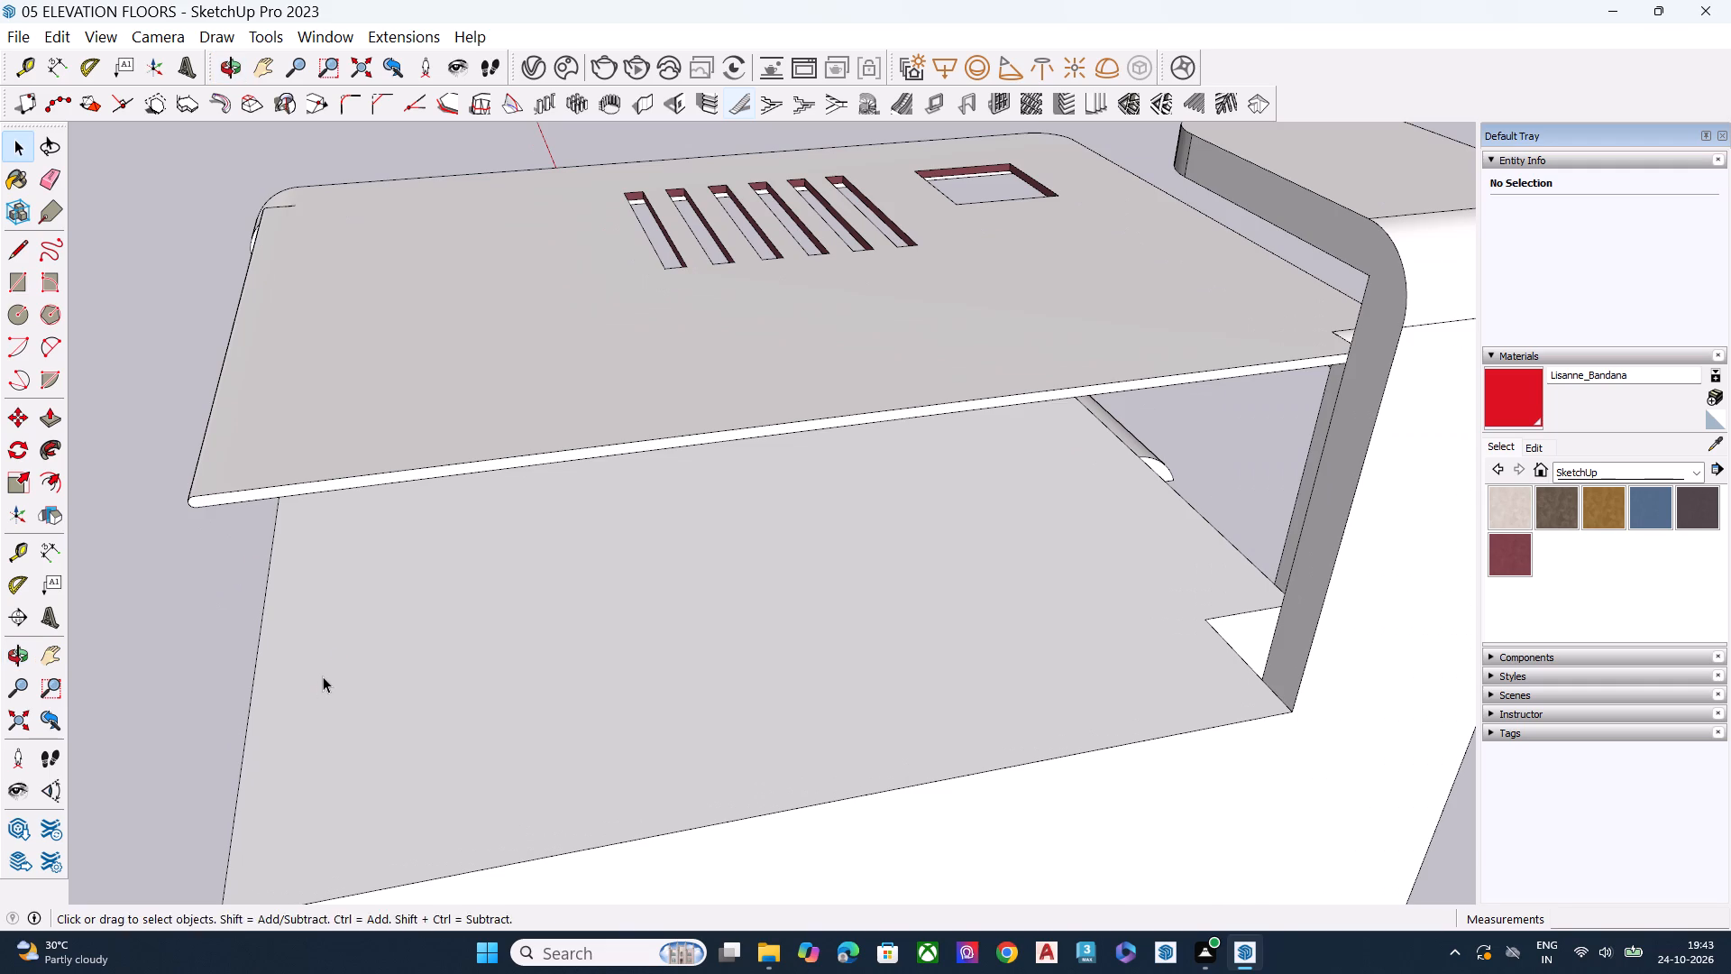
pyautogui.press('r')
pyautogui.click(310, 751)
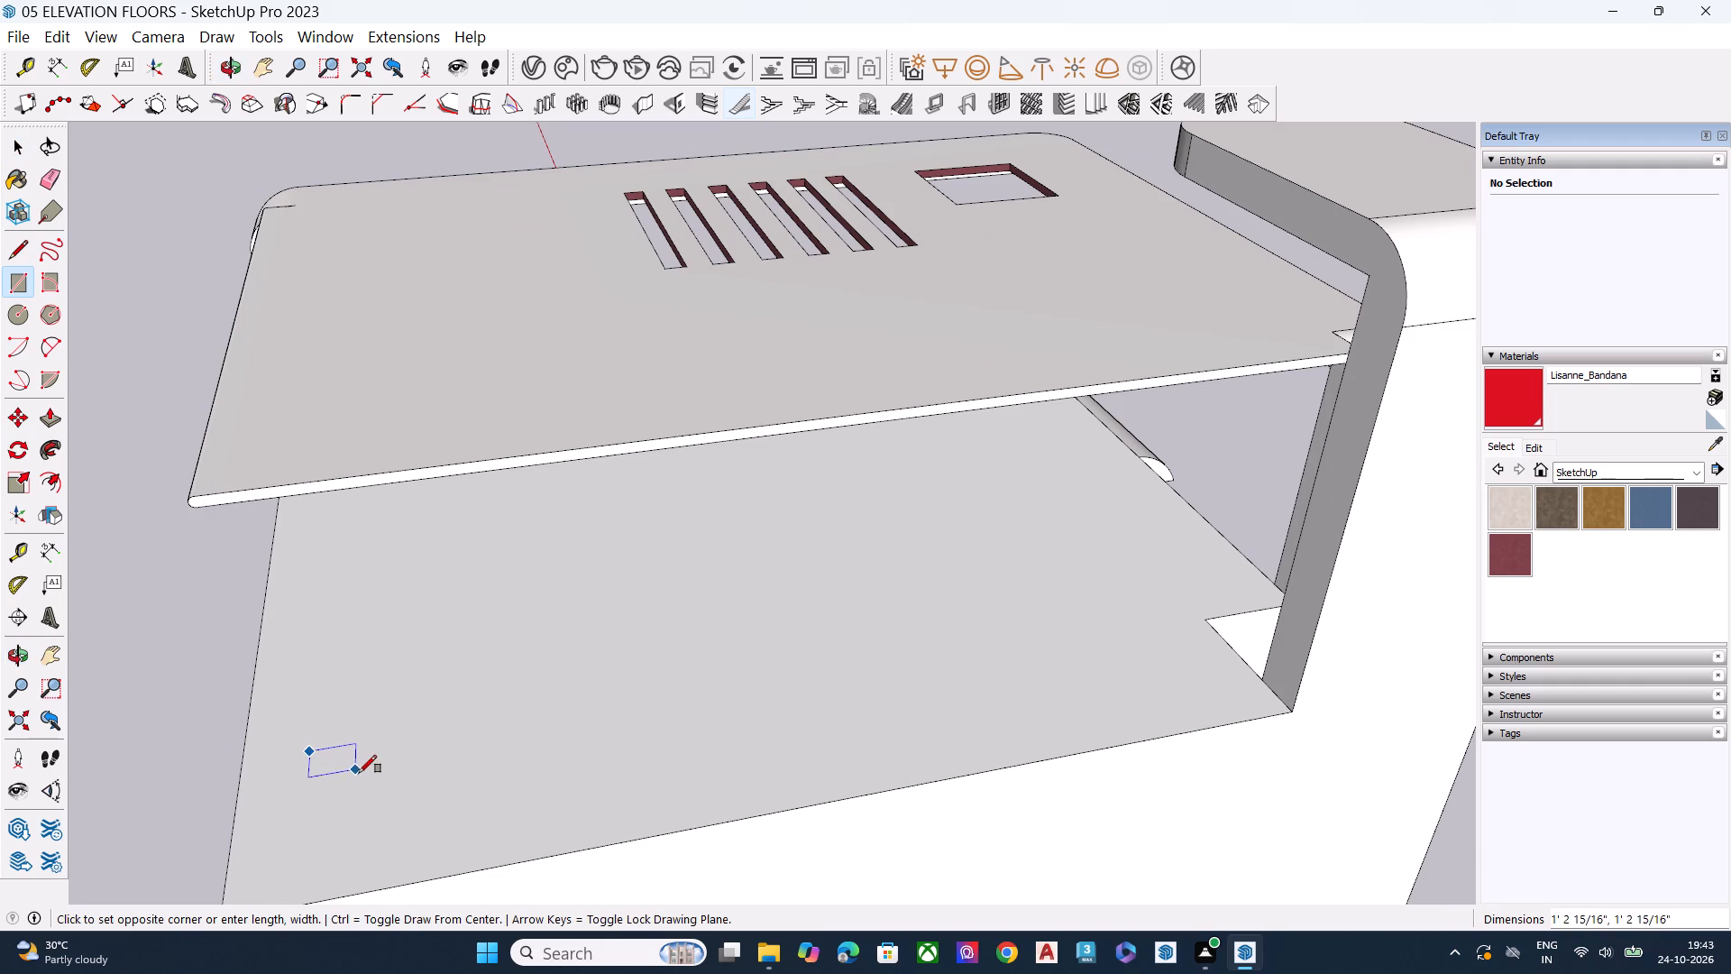
pyautogui.click(359, 776)
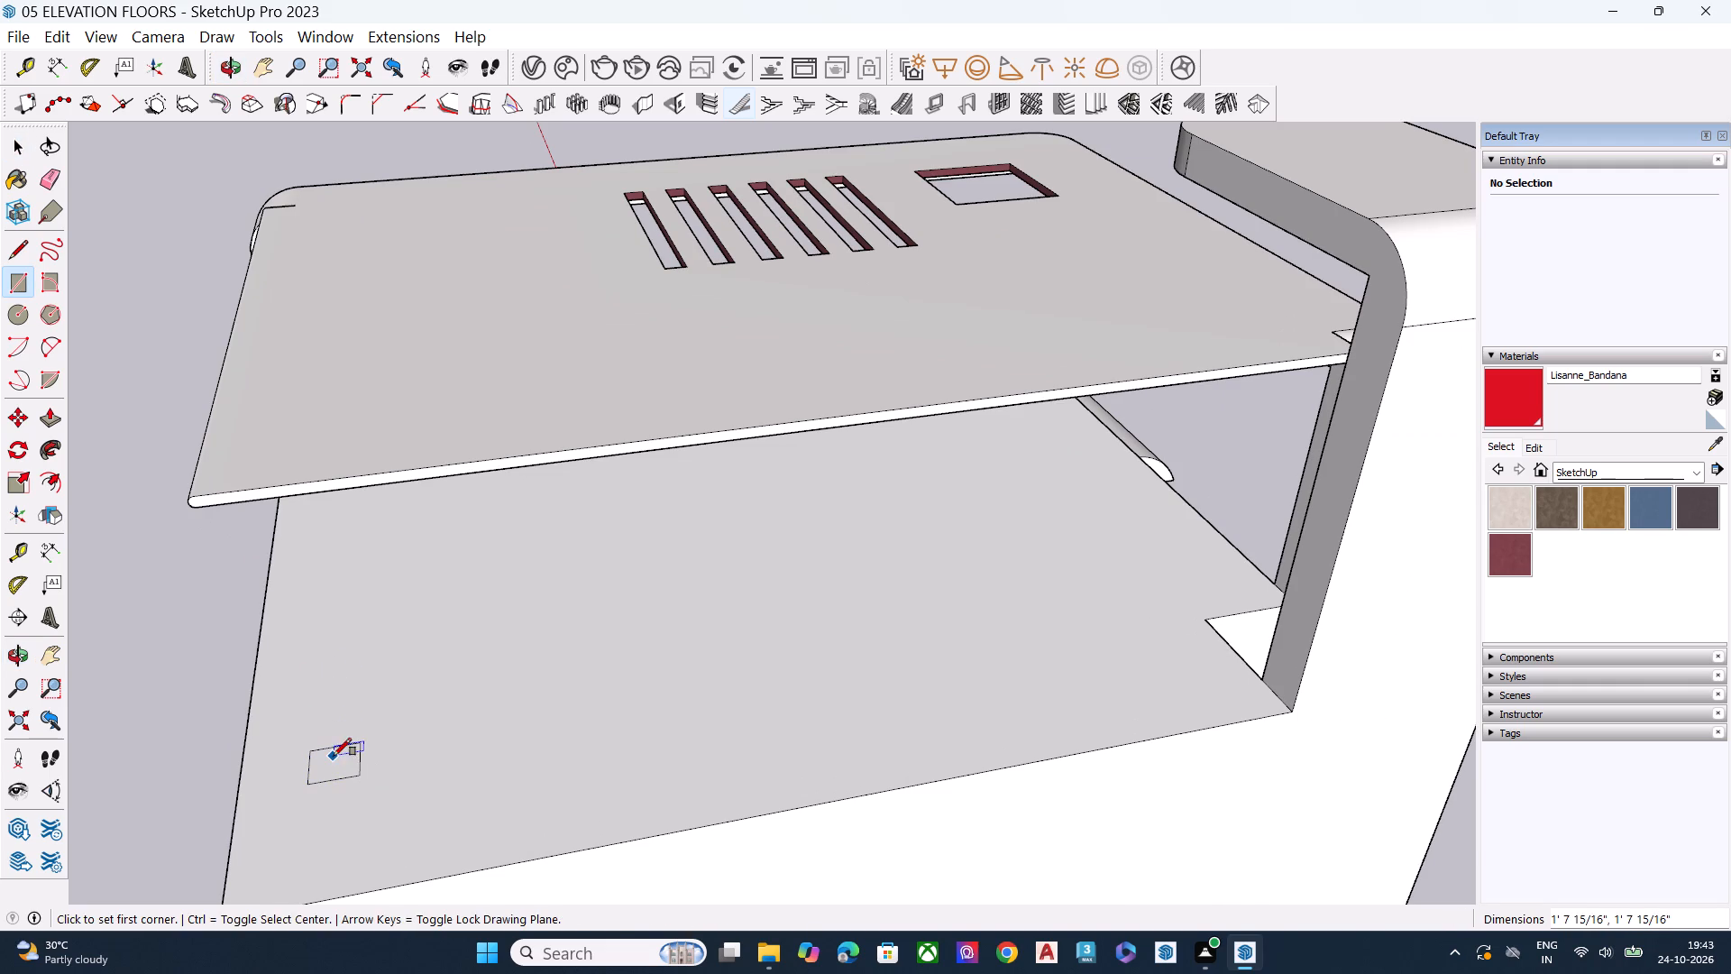
# Push/Pull the square up to the underside of the roof slab to form a rear corner column.
pyautogui.press('space')
pyautogui.click(332, 758)
pyautogui.click(338, 763)
pyautogui.press('p')
pyautogui.click(338, 763)
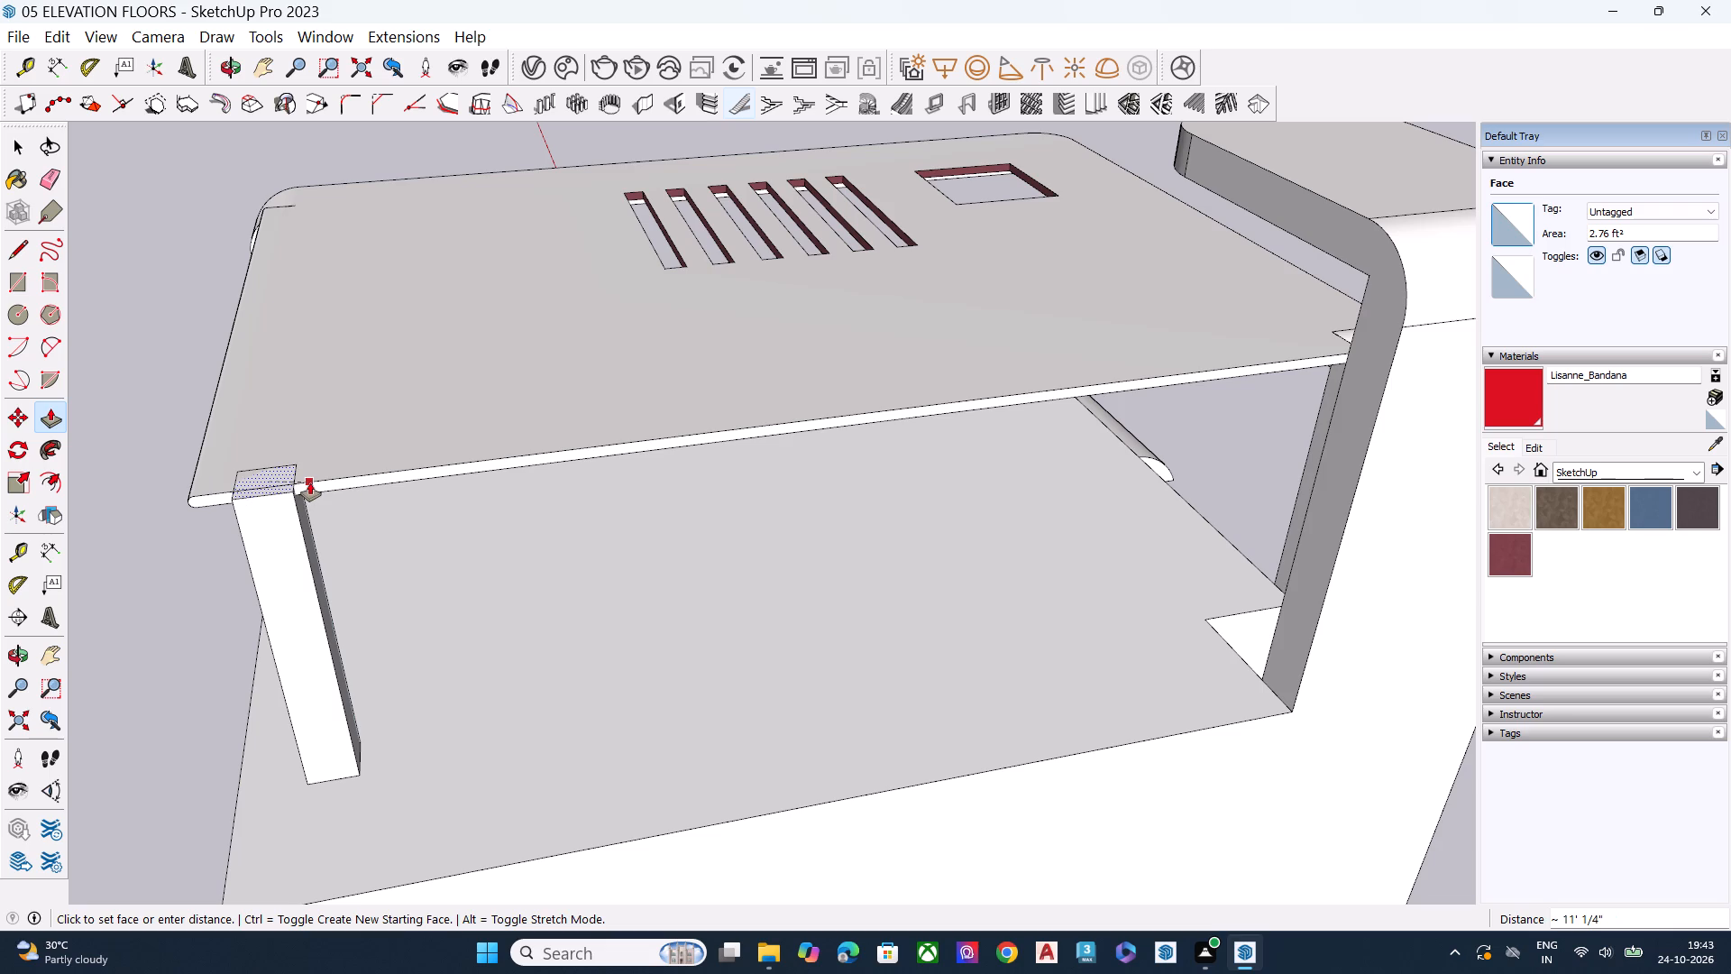
pyautogui.click(347, 489)
pyautogui.press('space')
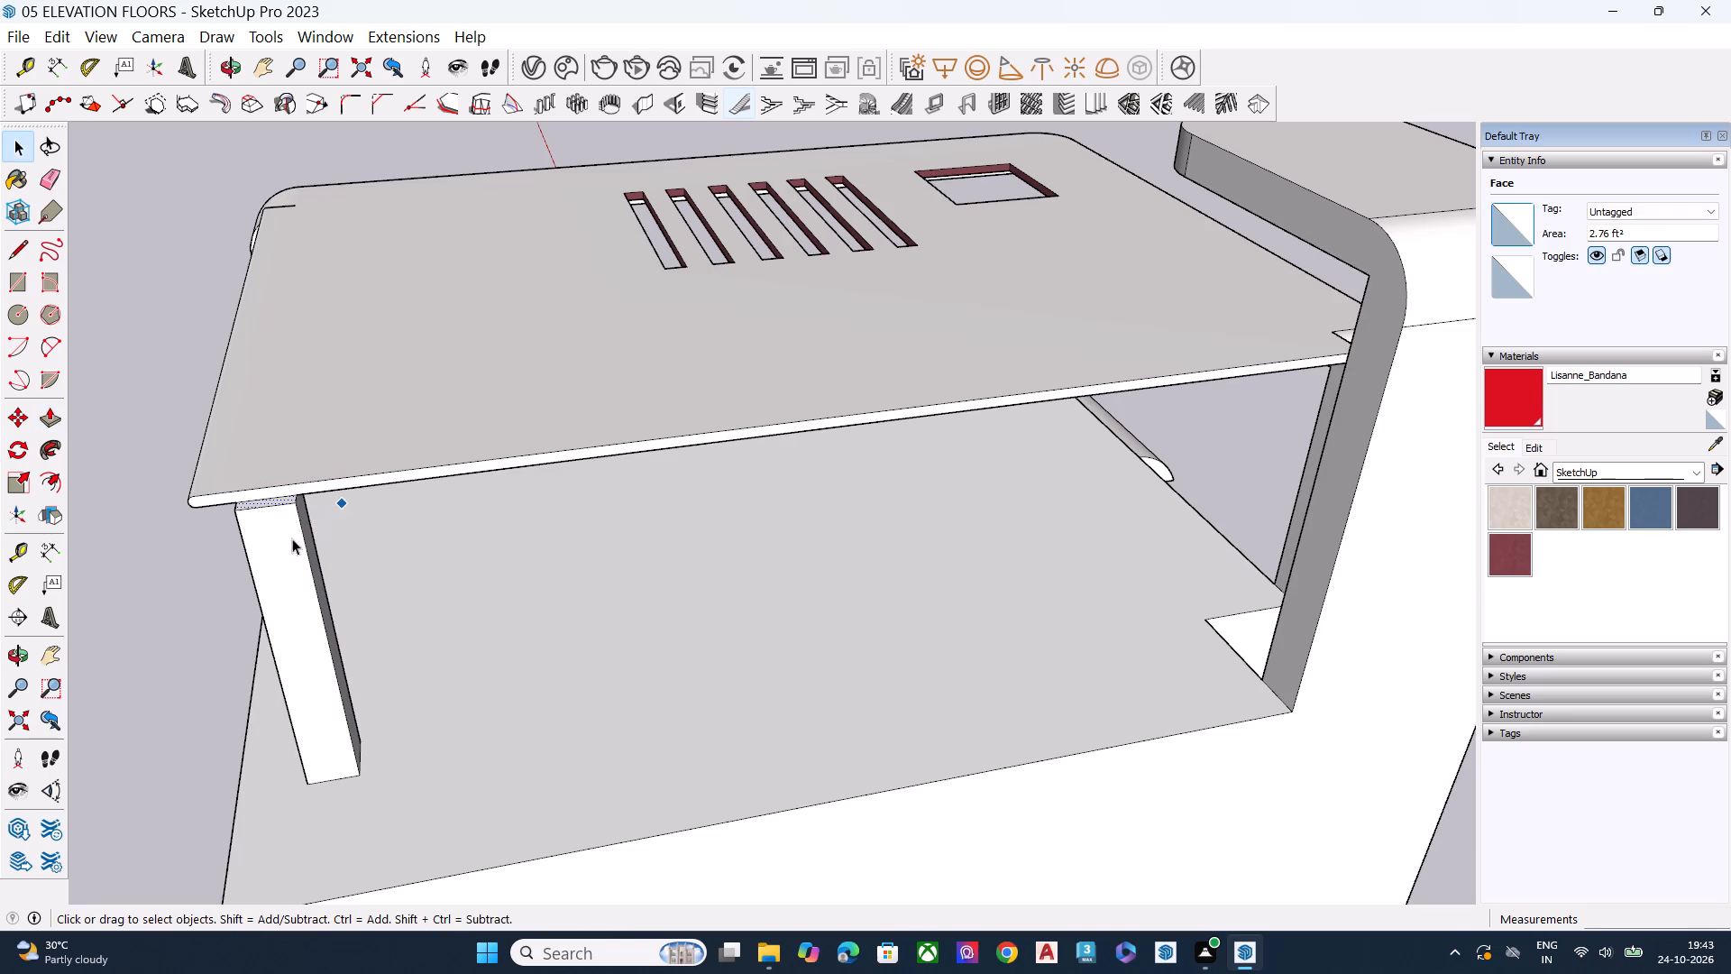
# Push the new column's protruding outer face inward about 5 5/8", flush with the roof slab's edge.
pyautogui.moveTo(290, 540); pyautogui.dragTo(544, 586, button='middle')
pyautogui.scroll(4, 597, 667)
pyautogui.click(585, 713)
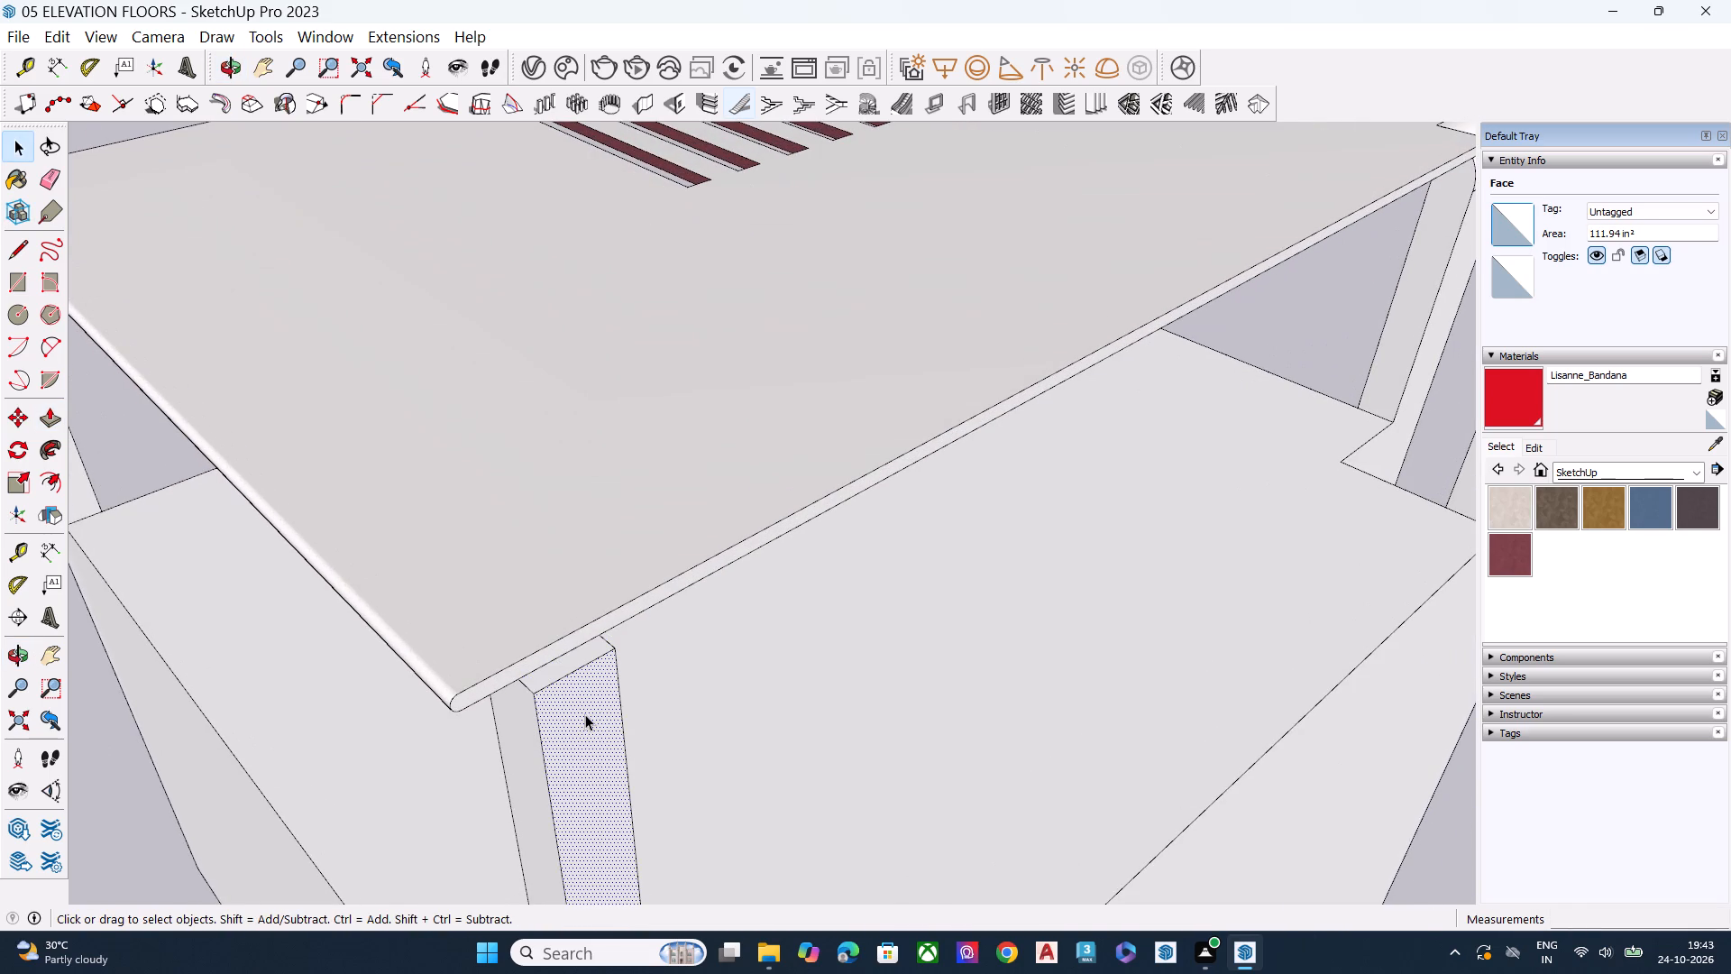
pyautogui.press('p')
pyautogui.click(585, 714)
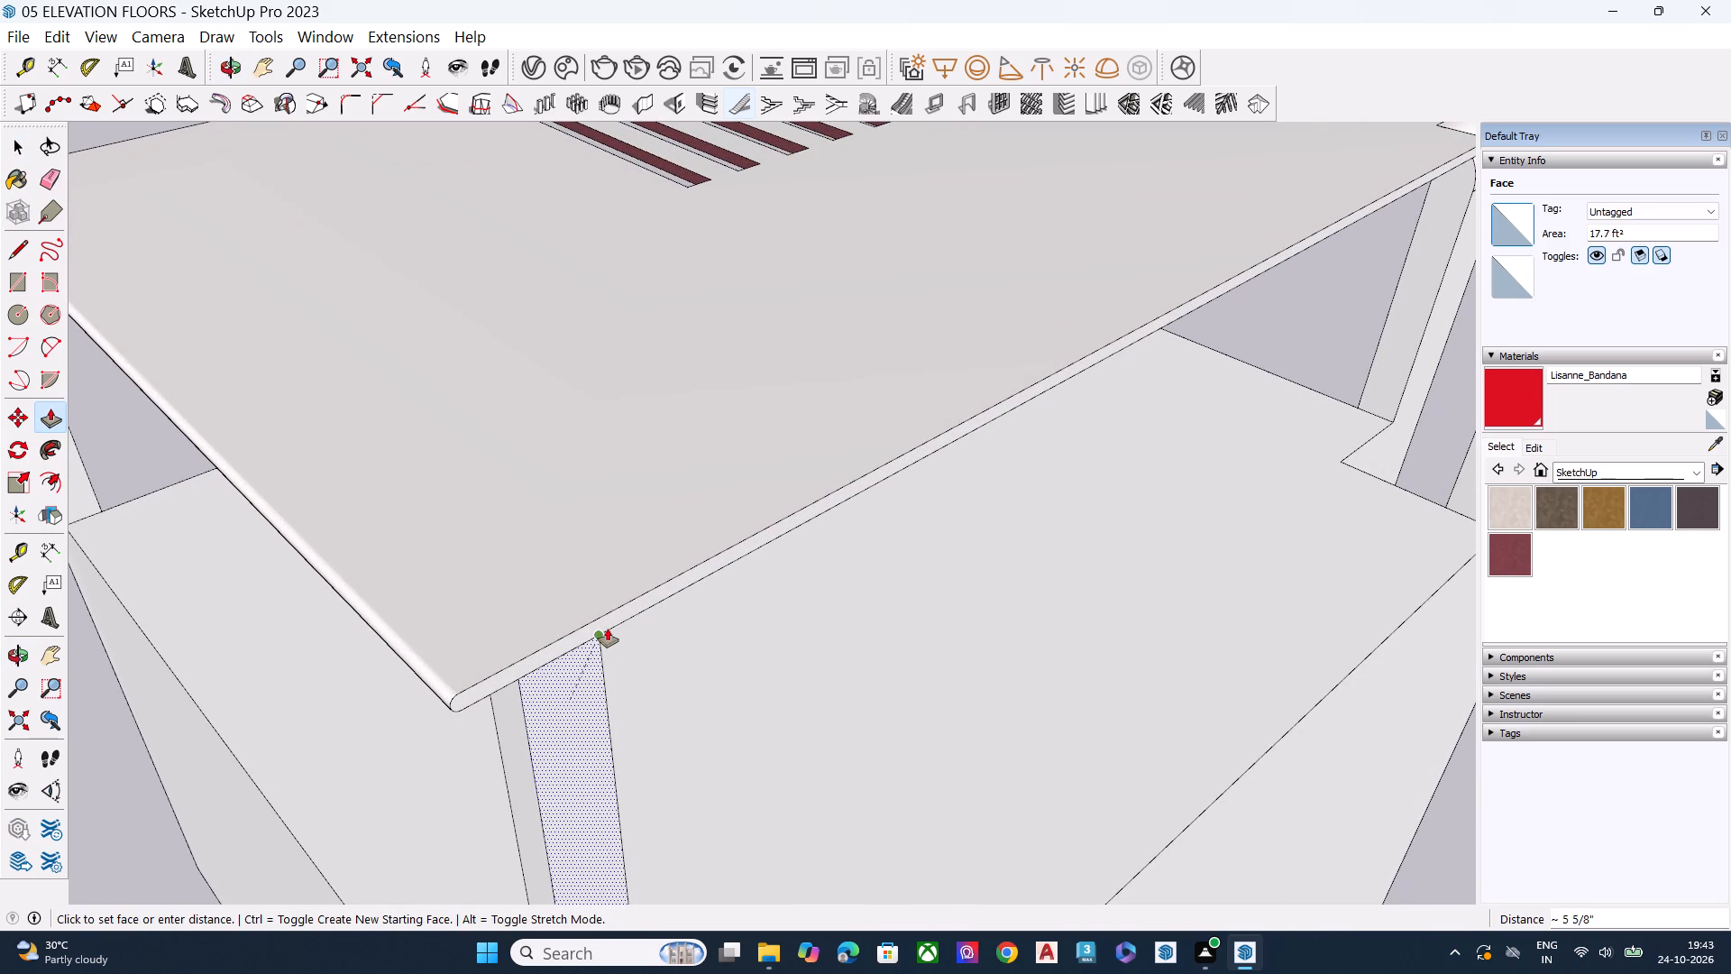
pyautogui.click(608, 629)
pyautogui.press('space')
pyautogui.moveTo(549, 602); pyautogui.dragTo(742, 431, button='middle')
pyautogui.scroll(5, 742, 431)
pyautogui.scroll(-2, 763, 426)
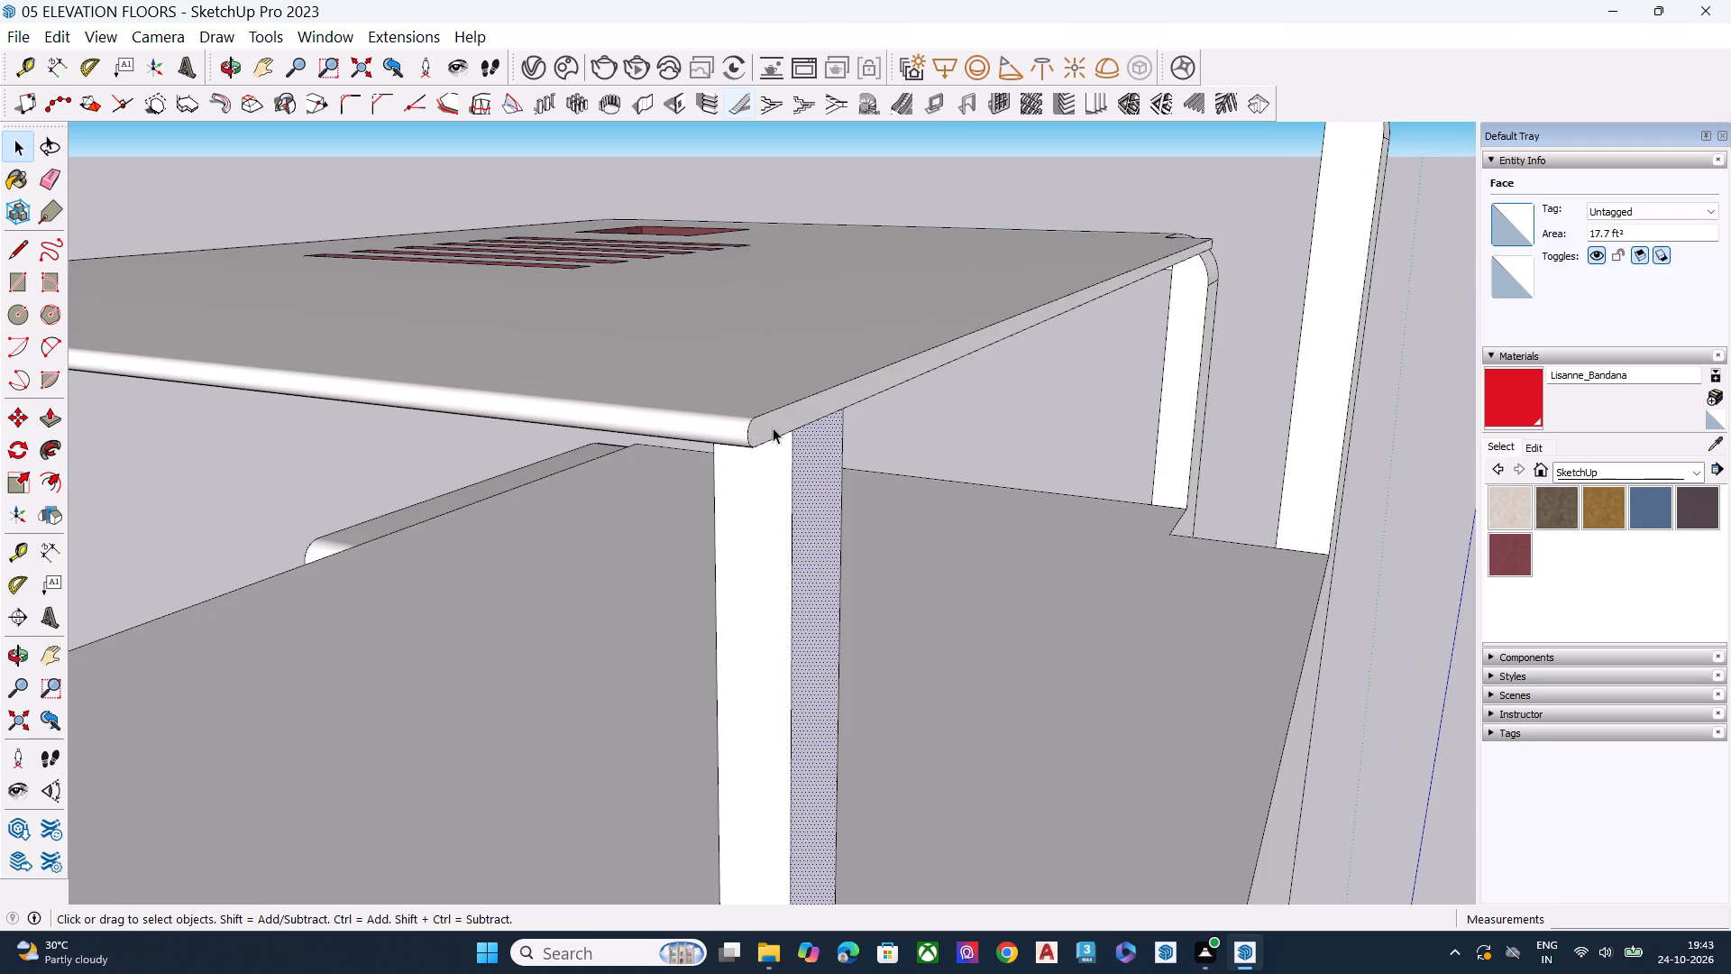
pyautogui.scroll(-7, 773, 427)
pyautogui.moveTo(783, 520); pyautogui.dragTo(861, 438, button='middle')
pyautogui.scroll(1, 891, 437)
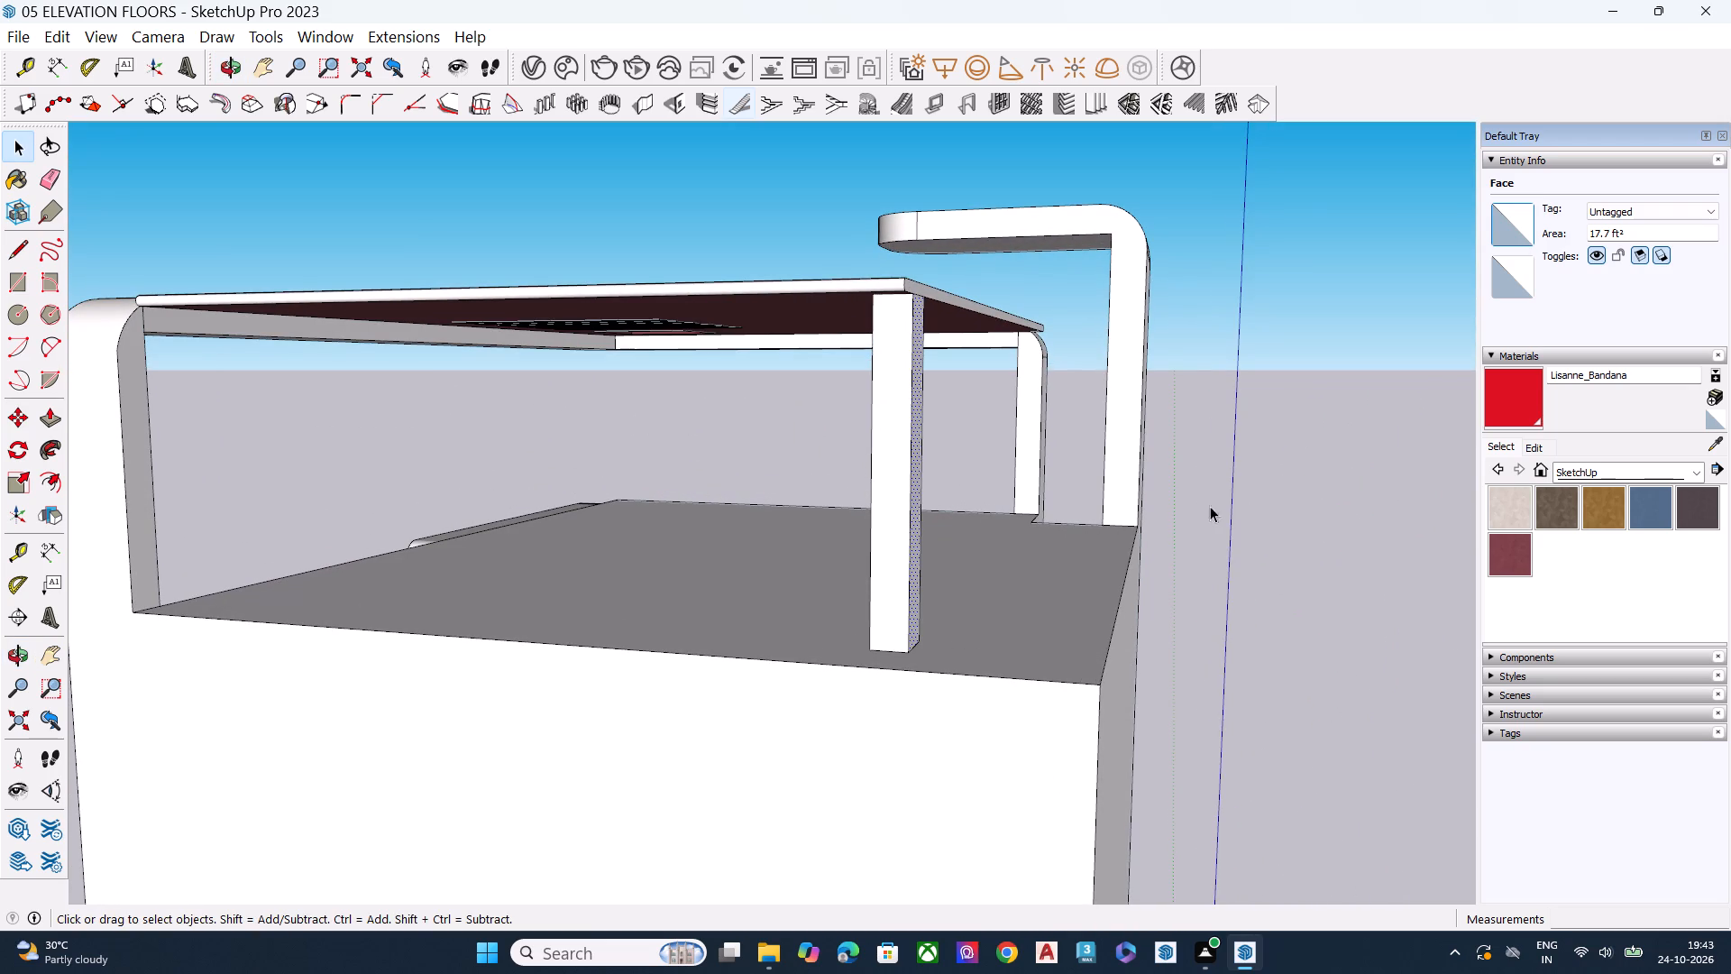
pyautogui.click(1295, 504)
# Examine the new column's base and roof support from the rear, side and front of the building.
pyautogui.scroll(-7, 371, 455)
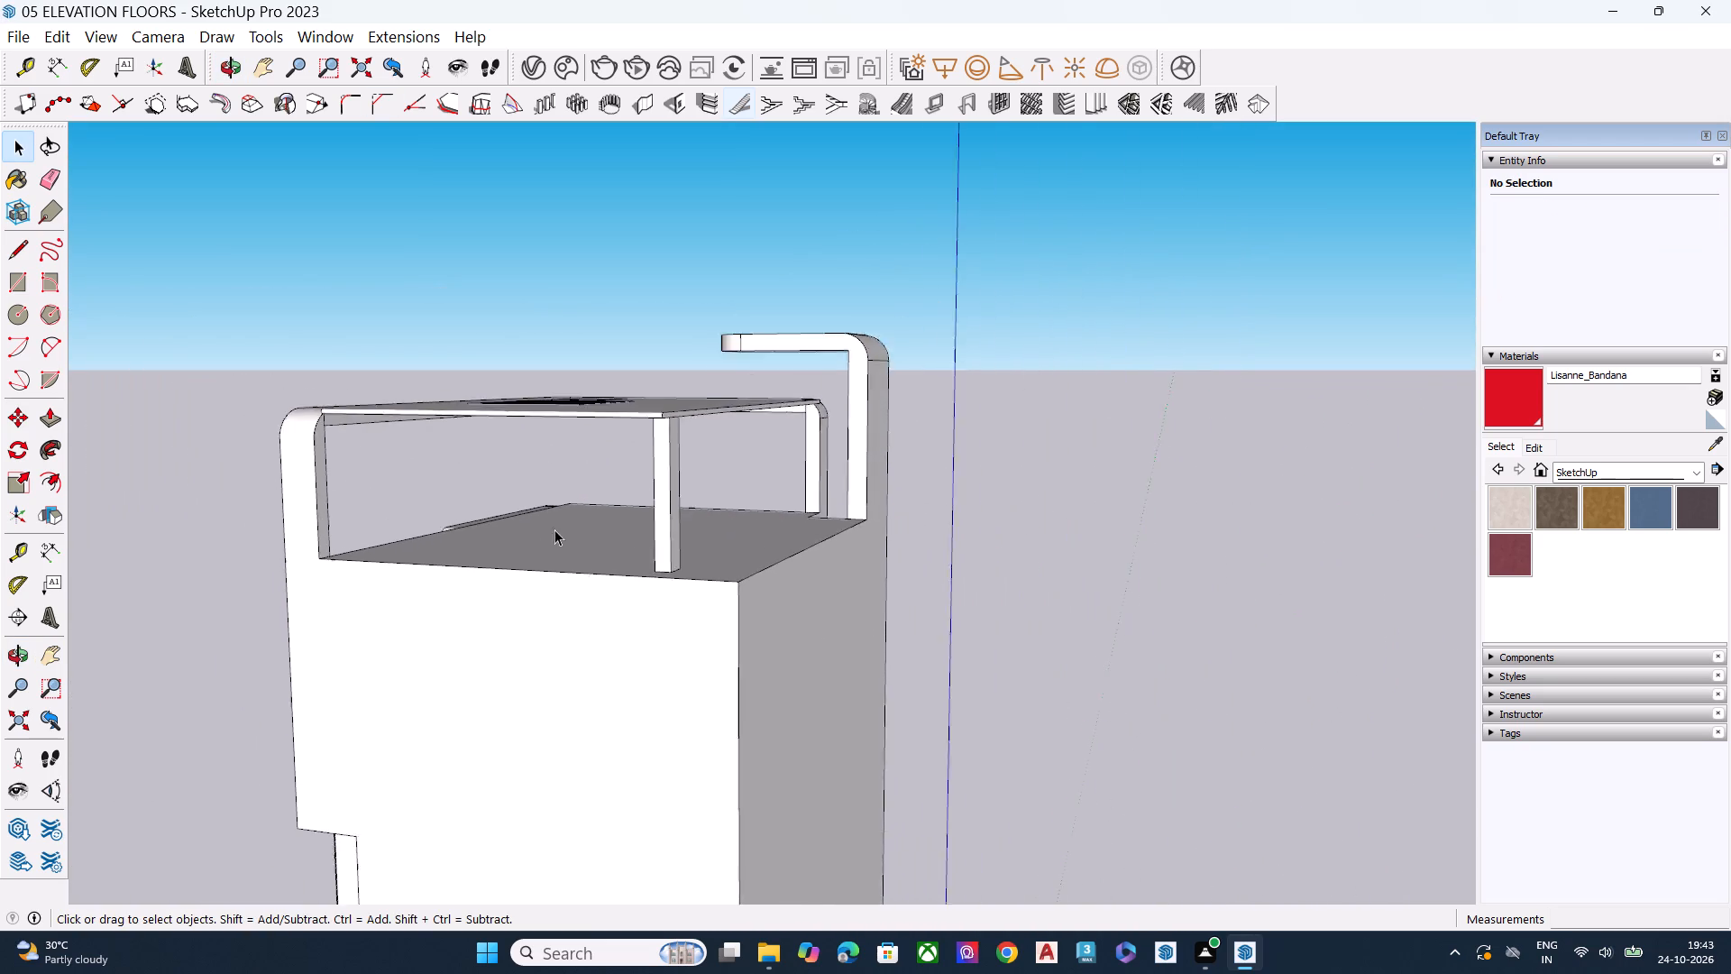
pyautogui.scroll(-1, 554, 529)
pyautogui.moveTo(555, 551); pyautogui.dragTo(551, 690, button='middle')
pyautogui.scroll(12, 552, 690)
pyautogui.moveTo(712, 673); pyautogui.dragTo(650, 640, button='middle')
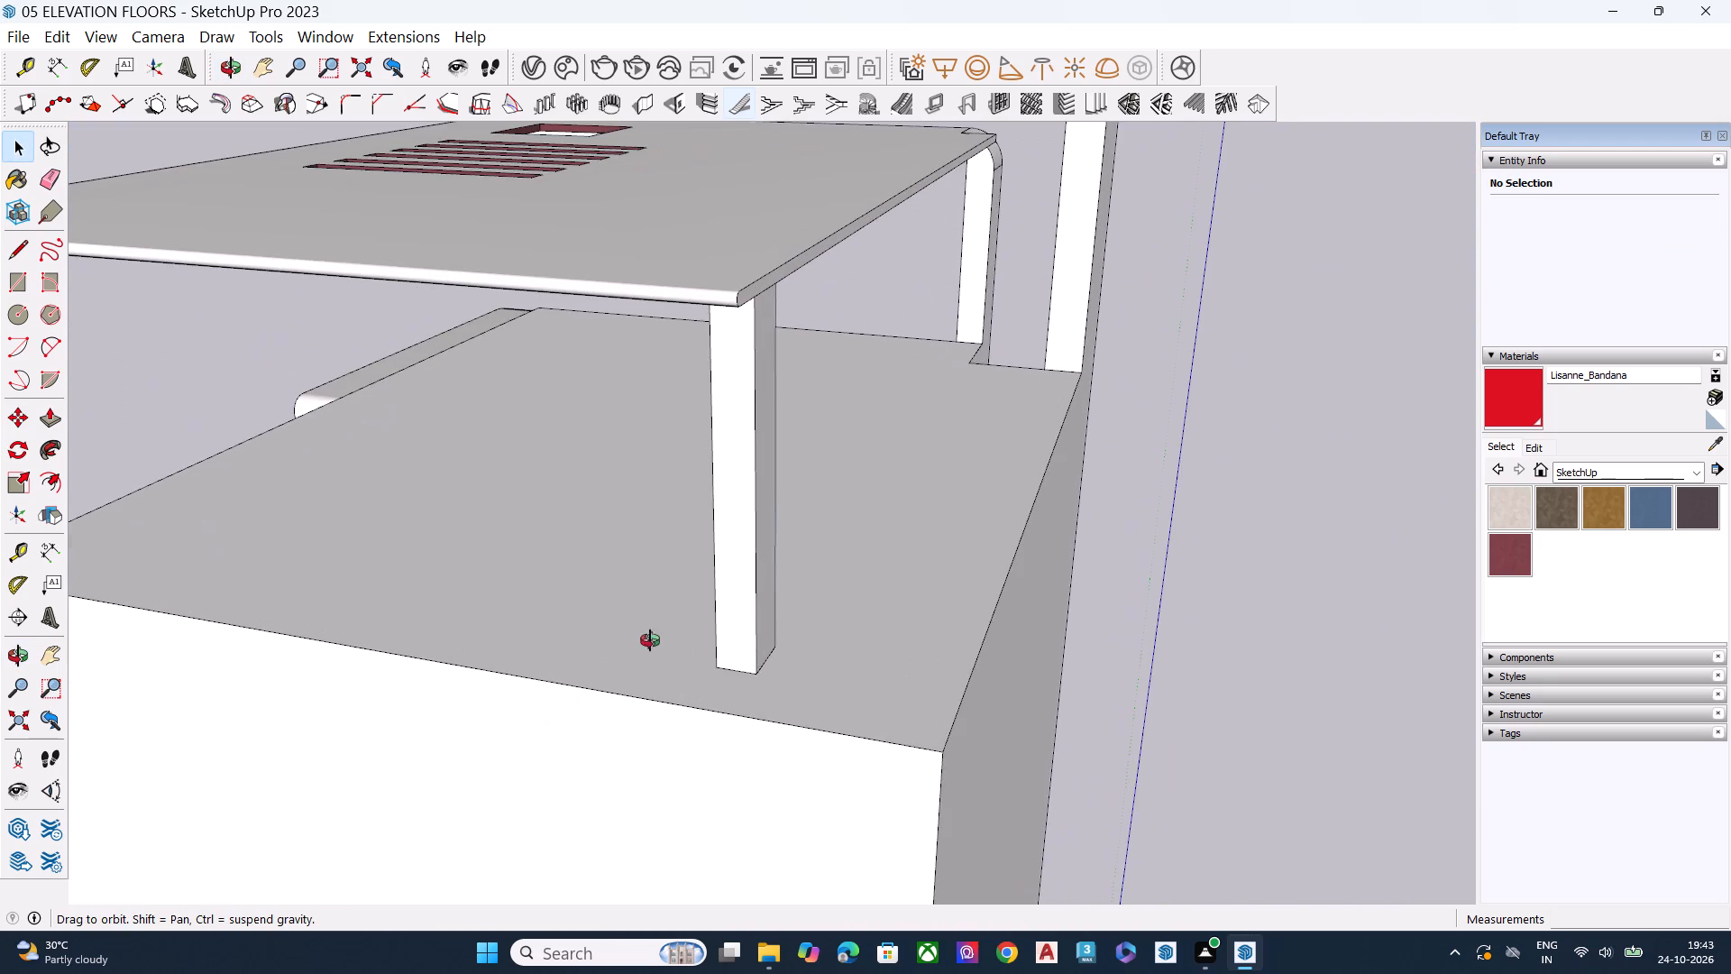
pyautogui.moveTo(650, 640); pyautogui.dragTo(535, 535, button='middle')
pyautogui.scroll(6, 508, 516)
pyautogui.moveTo(498, 506); pyautogui.dragTo(486, 494, button='middle')
pyautogui.scroll(-3, 490, 487)
pyautogui.press('space')
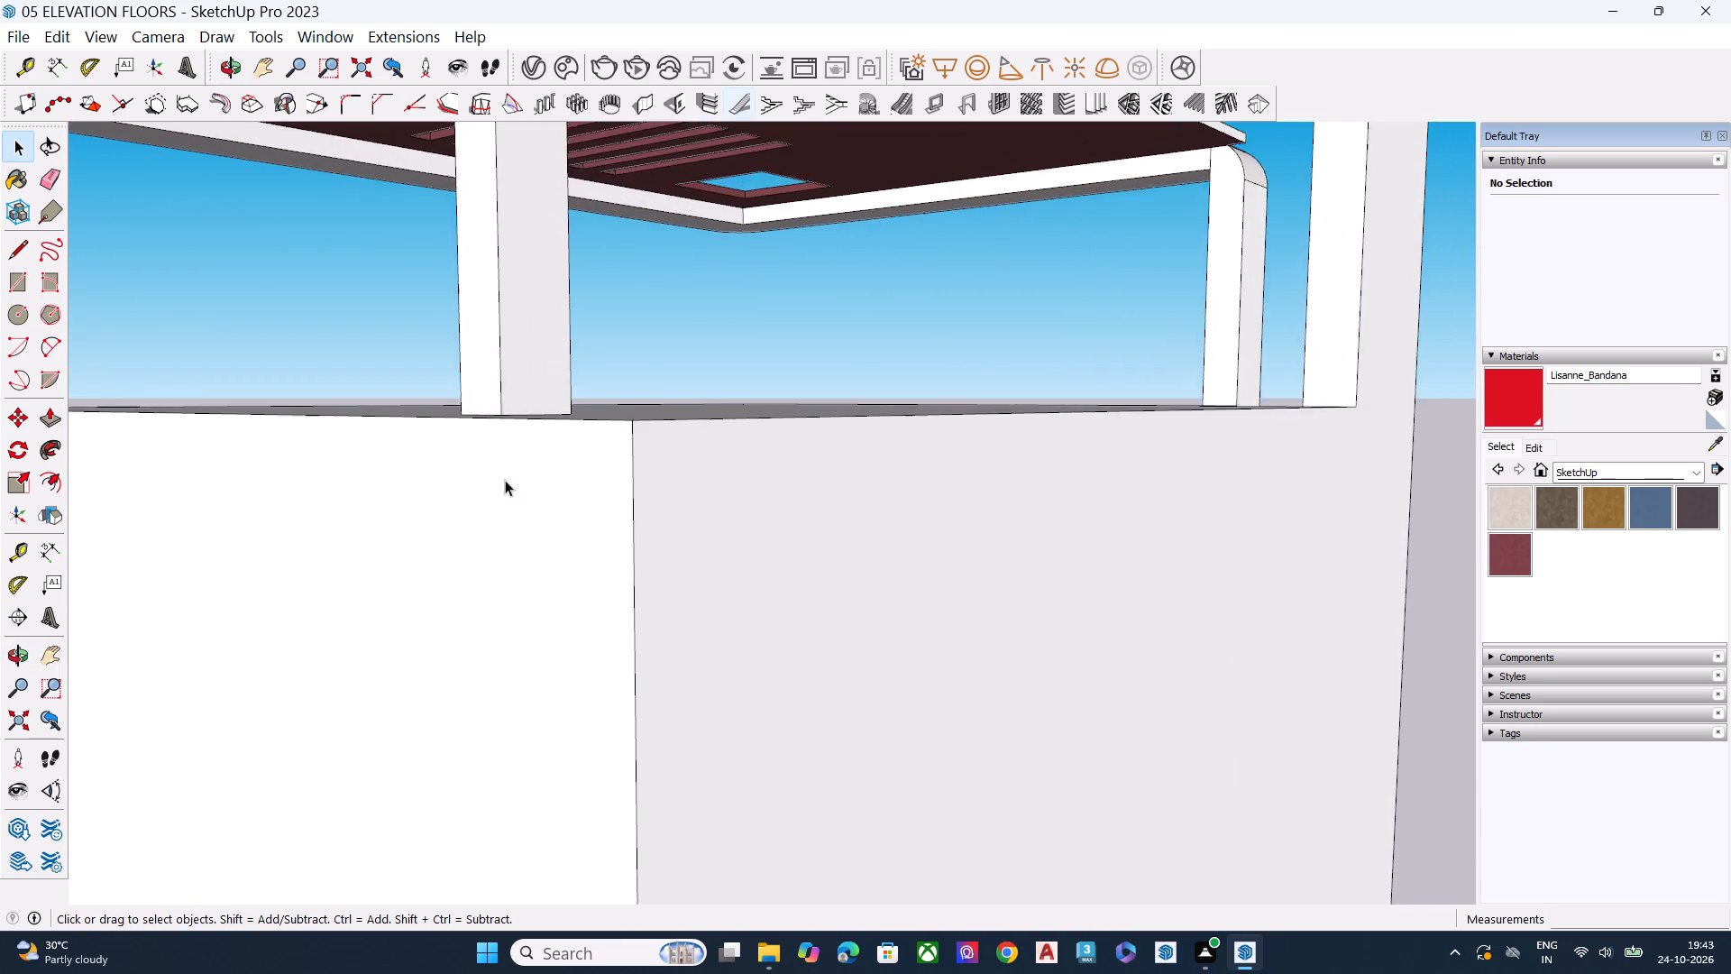
pyautogui.scroll(-3, 505, 480)
pyautogui.scroll(-1, 742, 363)
pyautogui.scroll(1, 744, 363)
pyautogui.scroll(-8, 744, 363)
pyautogui.scroll(1, 857, 493)
pyautogui.moveTo(857, 493); pyautogui.dragTo(203, 558, button='middle')
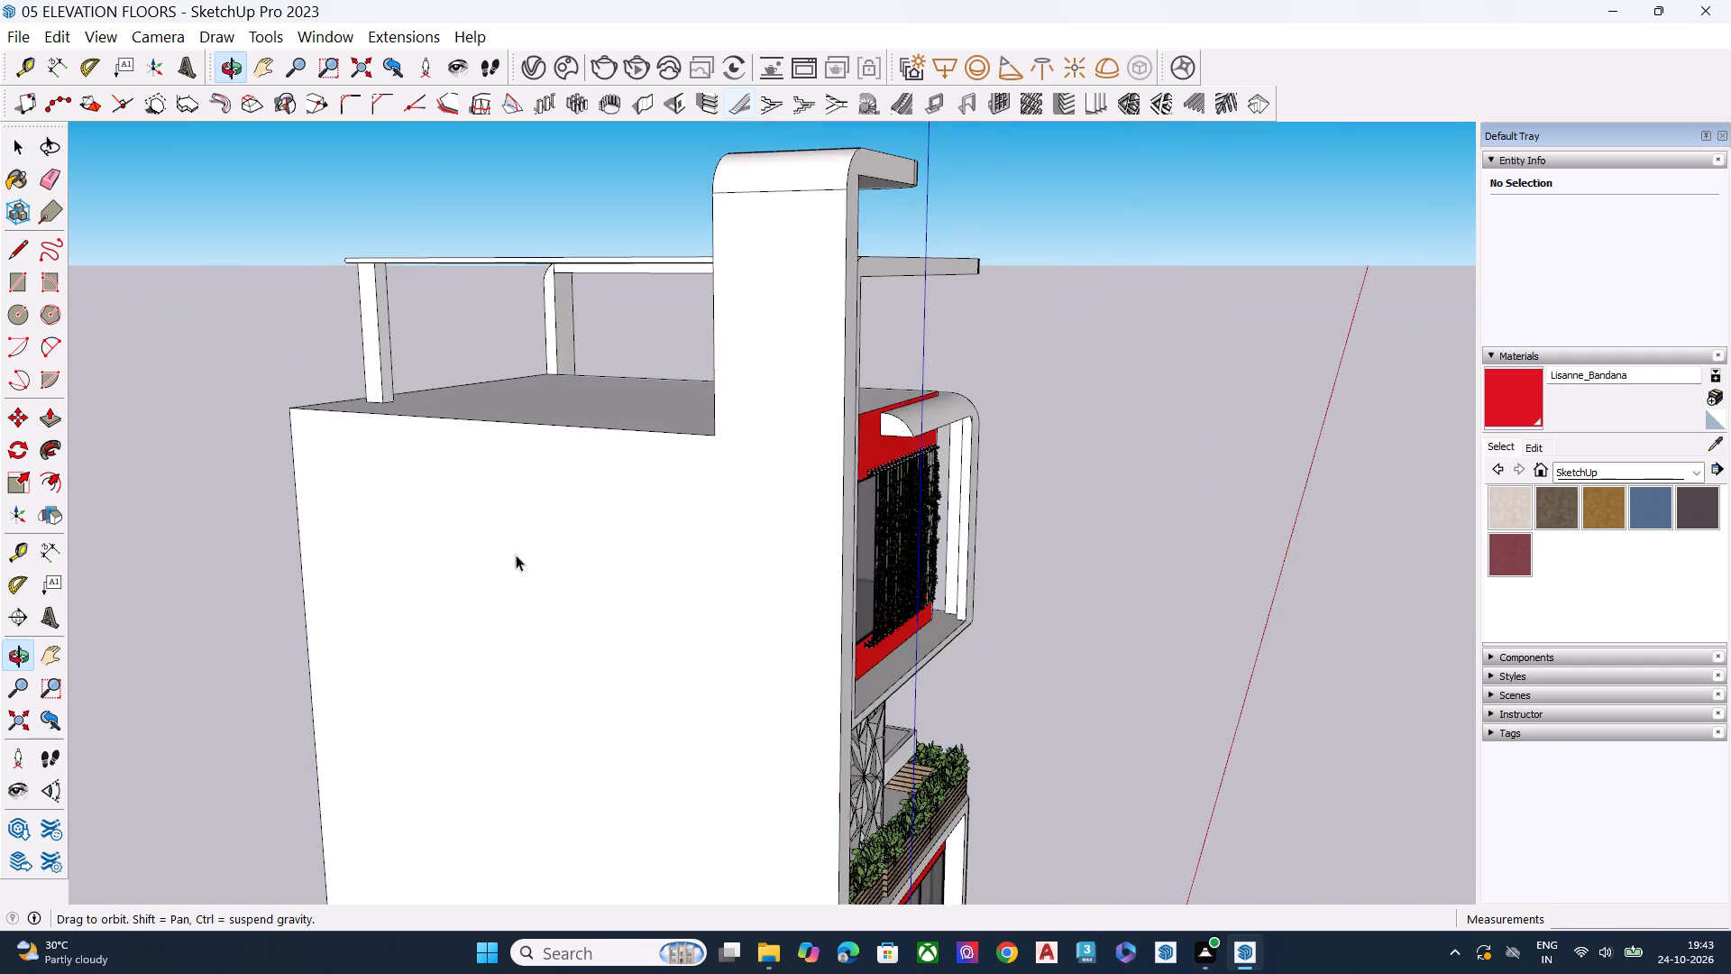
pyautogui.moveTo(684, 545); pyautogui.dragTo(113, 543, button='middle')
pyautogui.scroll(1, 141, 545)
pyautogui.moveTo(580, 534); pyautogui.dragTo(362, 464, button='middle')
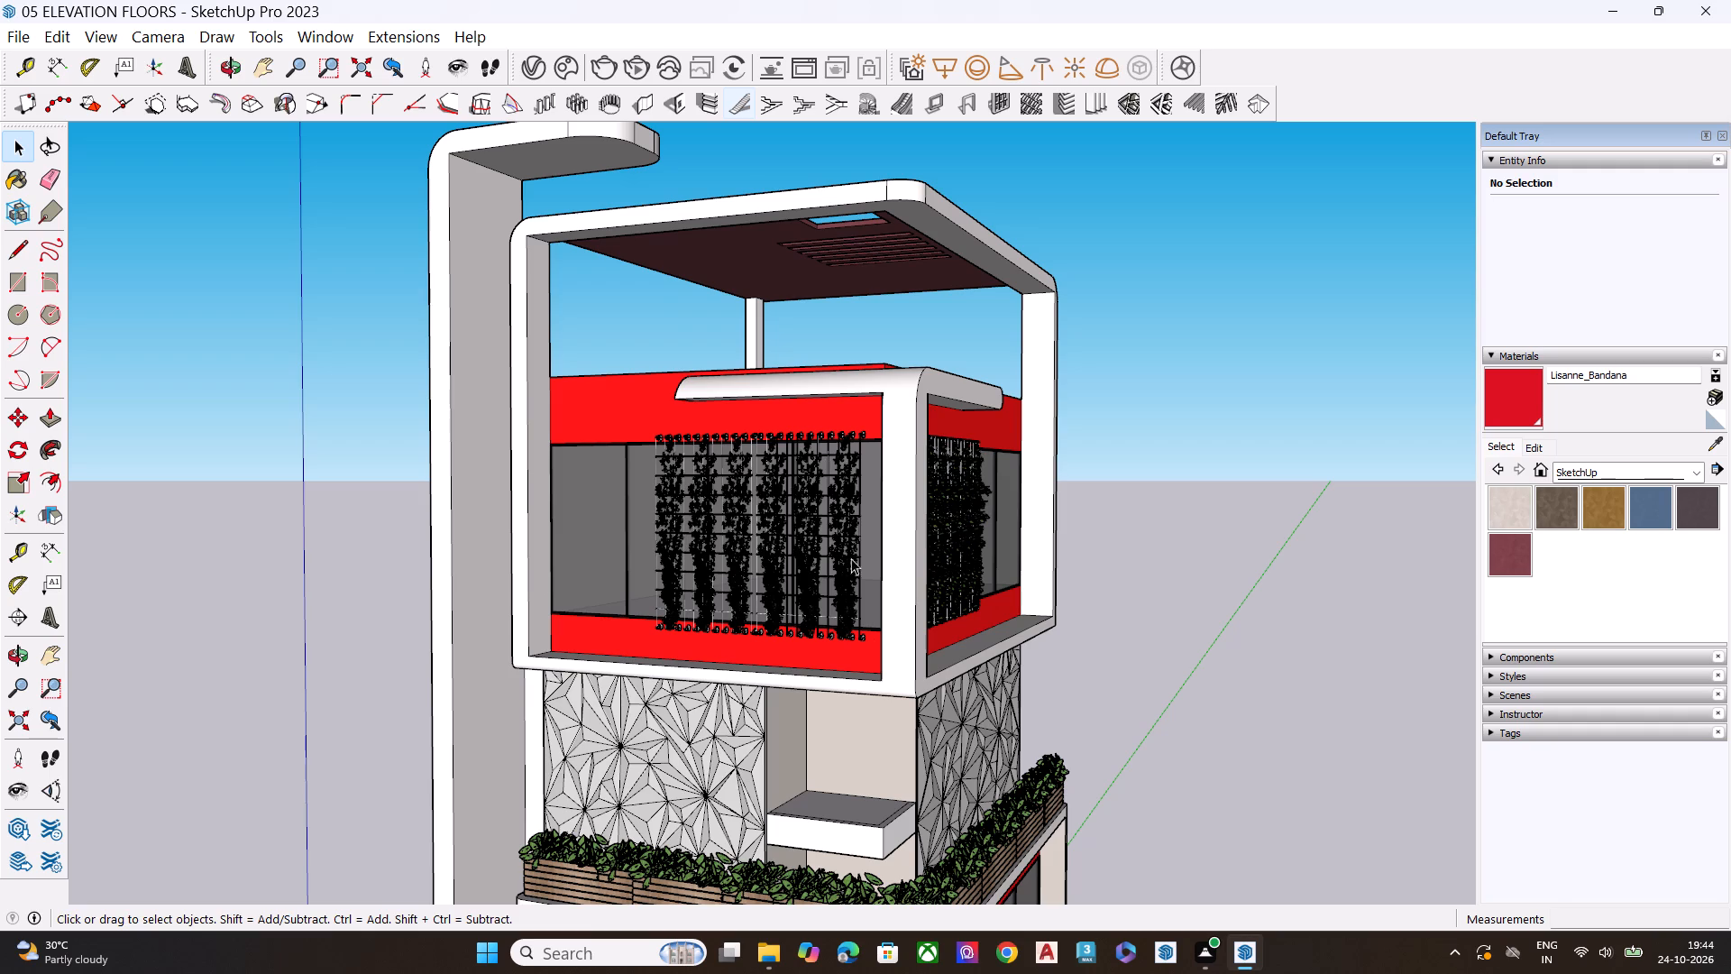
# Review the upper floors, roof frame and overall building elevation from several angles.
pyautogui.click(1122, 567)
pyautogui.scroll(-6, 922, 504)
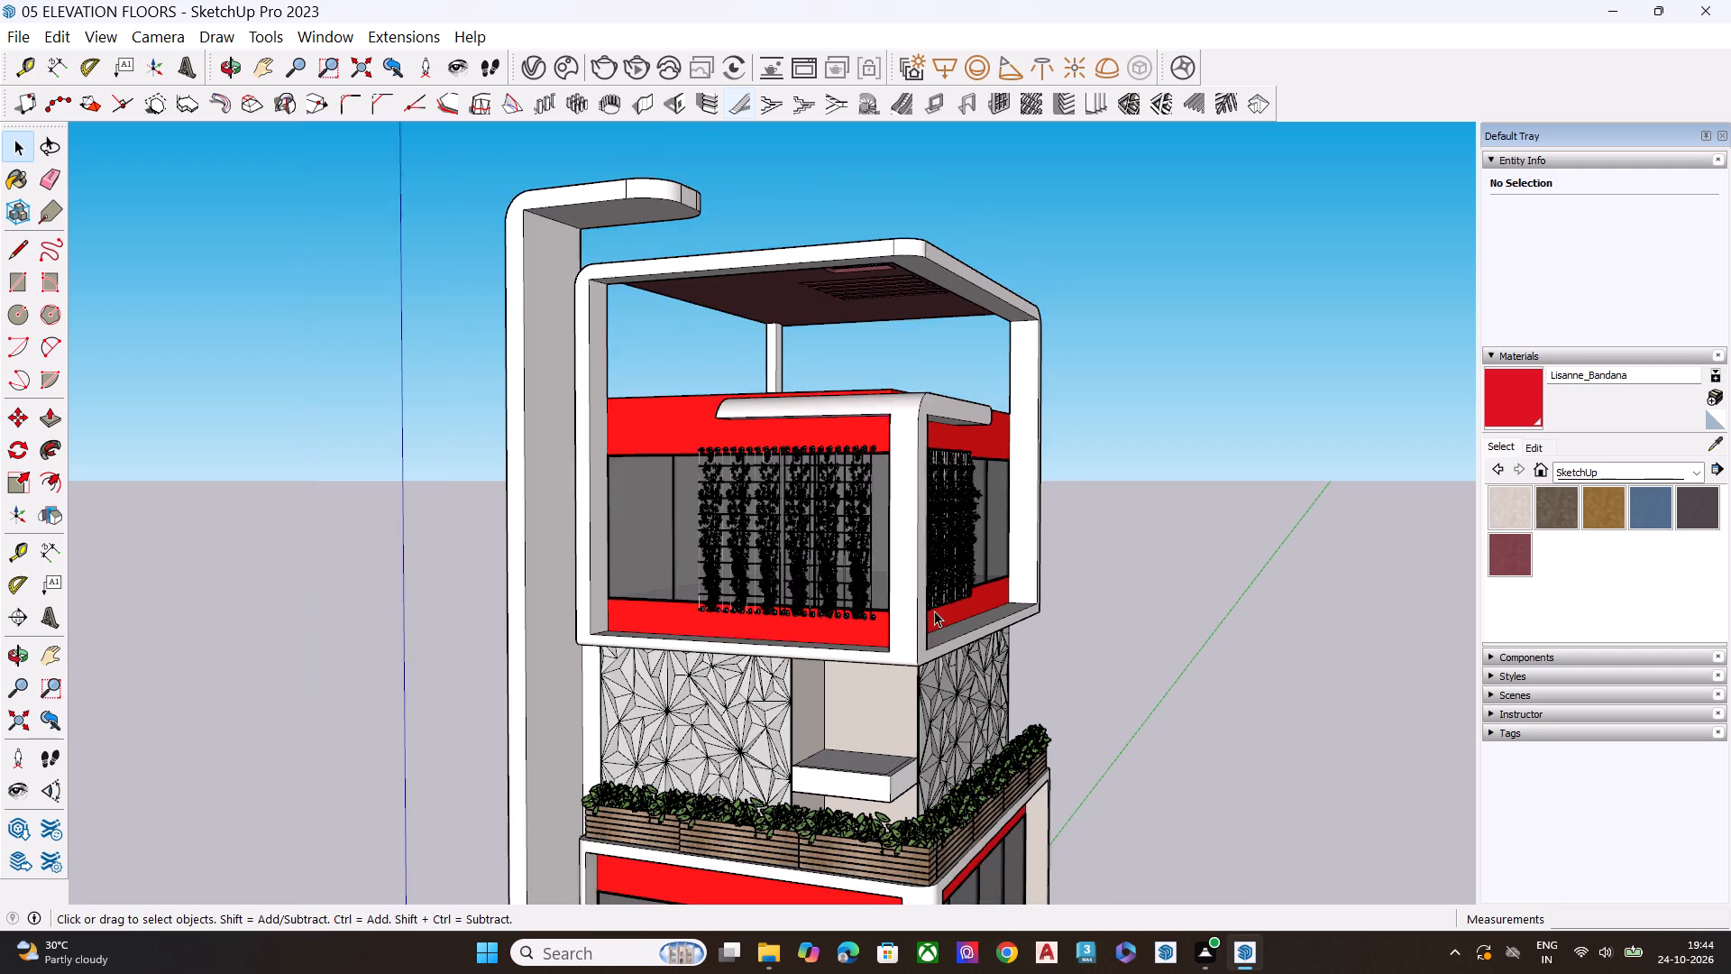
pyautogui.moveTo(932, 613); pyautogui.dragTo(734, 639, button='middle')
pyautogui.press('space')
pyautogui.click(1234, 586)
pyautogui.moveTo(964, 674); pyautogui.dragTo(871, 631, button='middle')
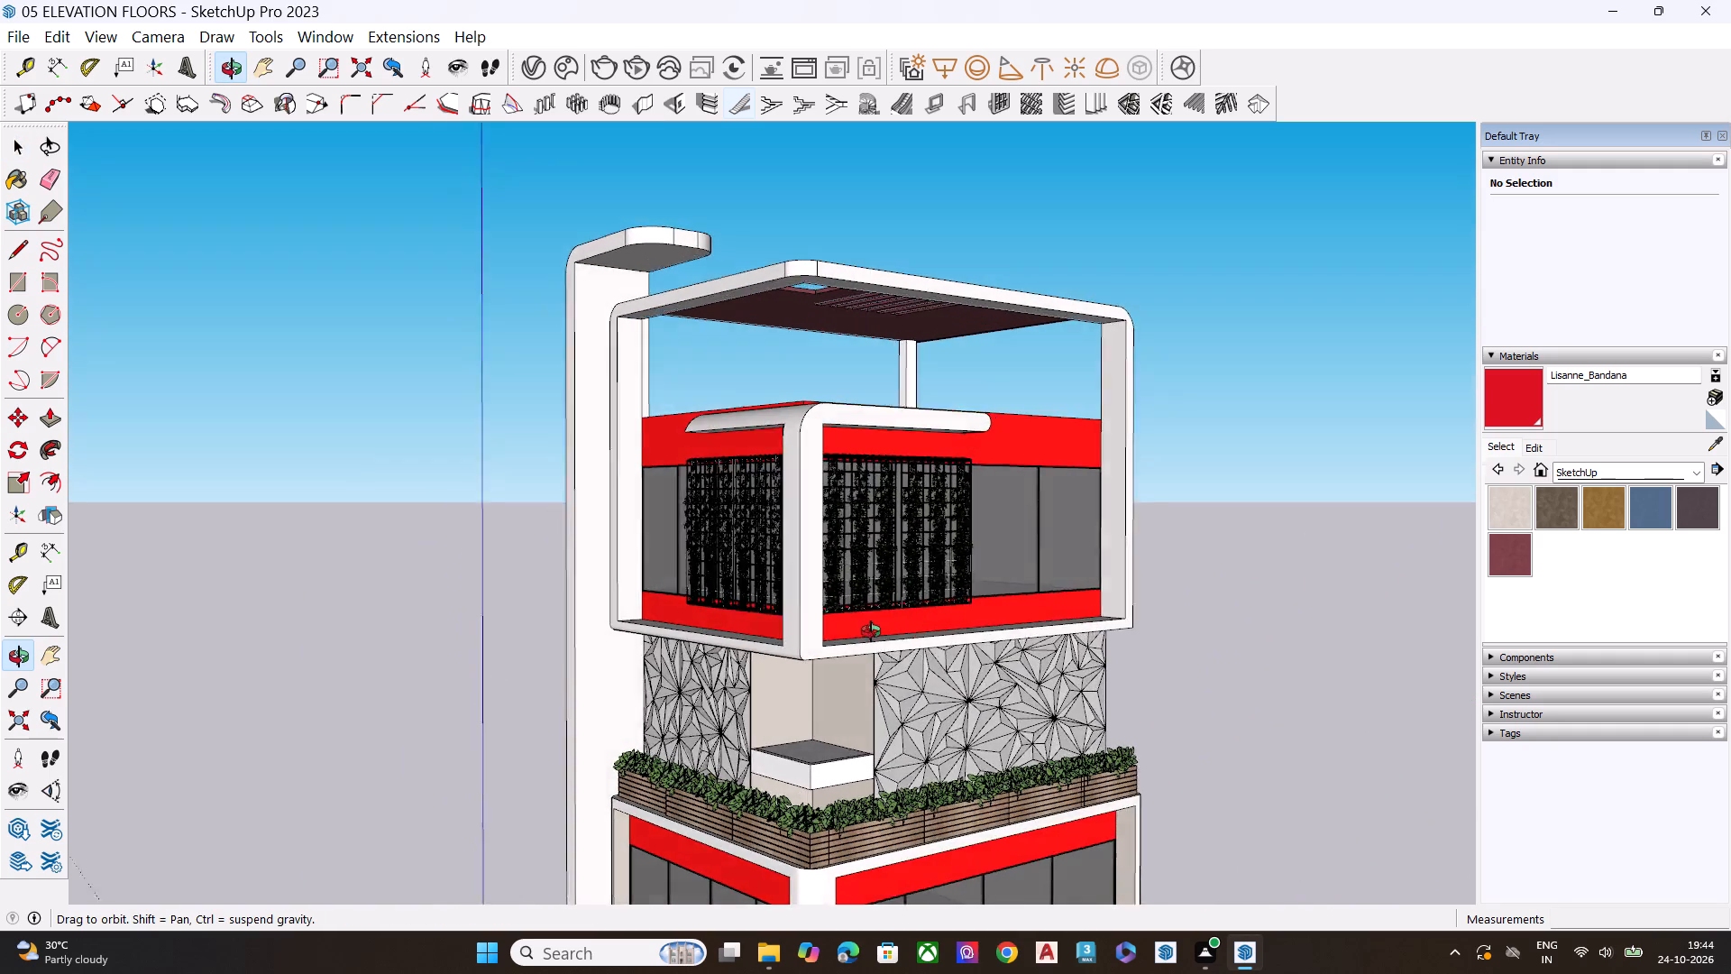
pyautogui.moveTo(871, 631); pyautogui.dragTo(784, 622, button='middle')
pyautogui.scroll(-8, 894, 542)
pyautogui.scroll(4, 844, 735)
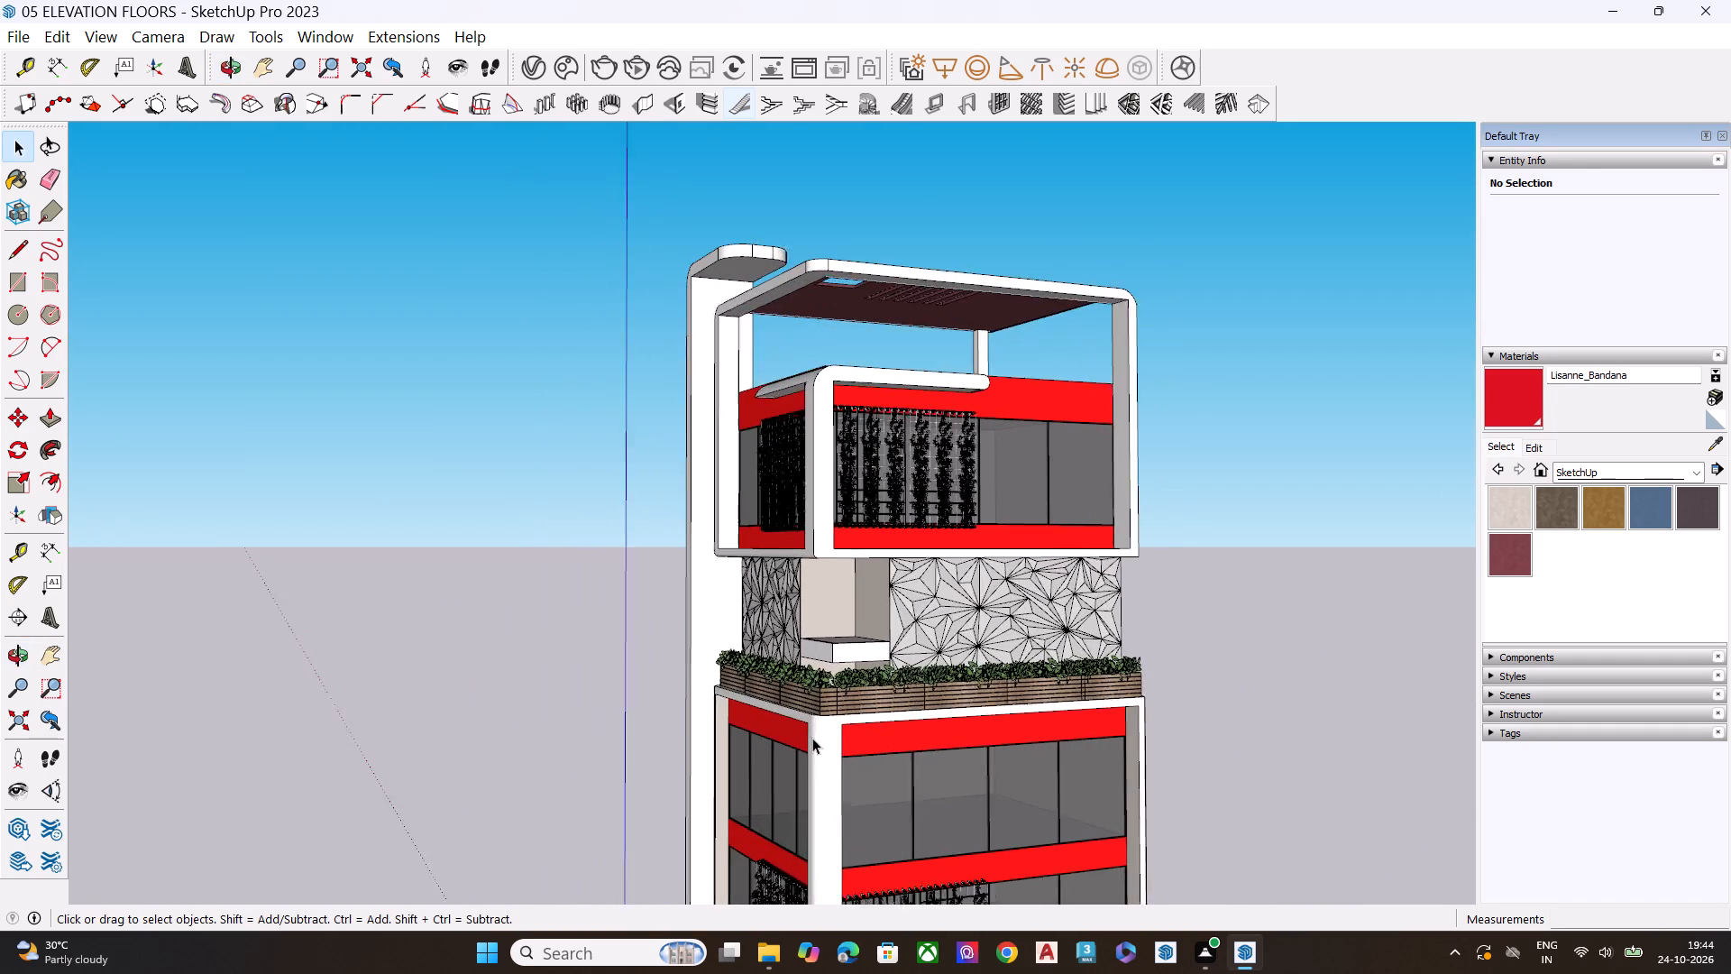
pyautogui.moveTo(822, 715); pyautogui.dragTo(1005, 624, button='middle')
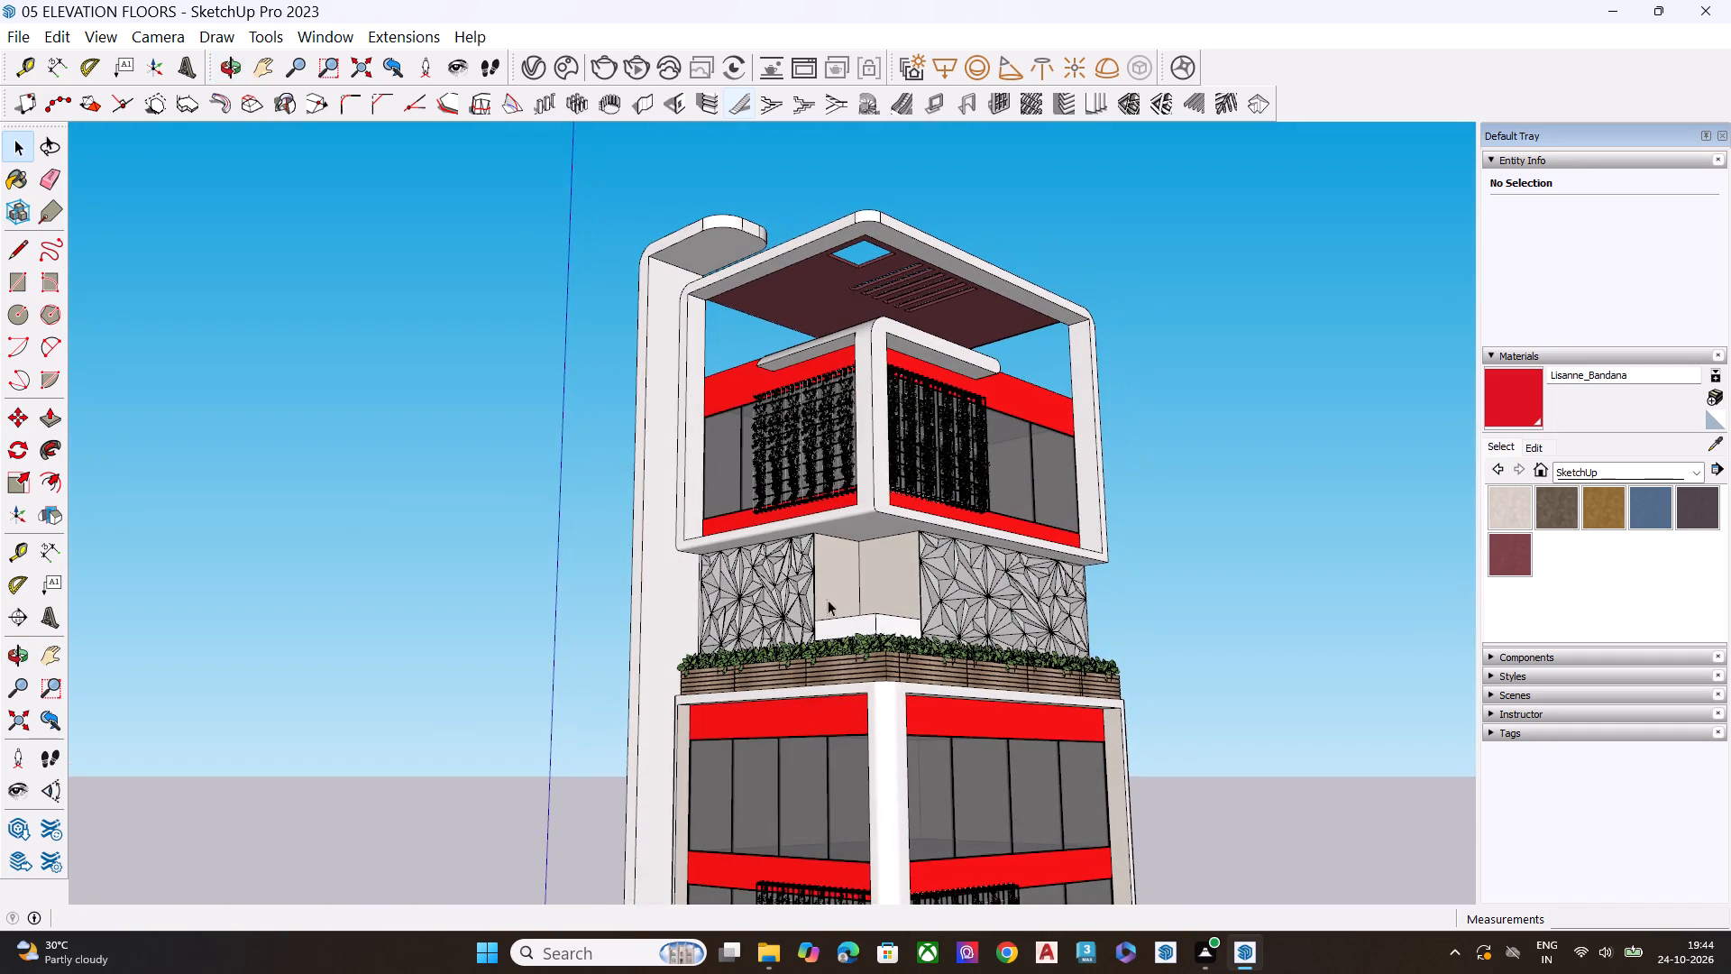
pyautogui.scroll(-2, 777, 550)
pyautogui.scroll(1, 777, 548)
pyautogui.scroll(-6, 777, 547)
pyautogui.scroll(-15, 856, 519)
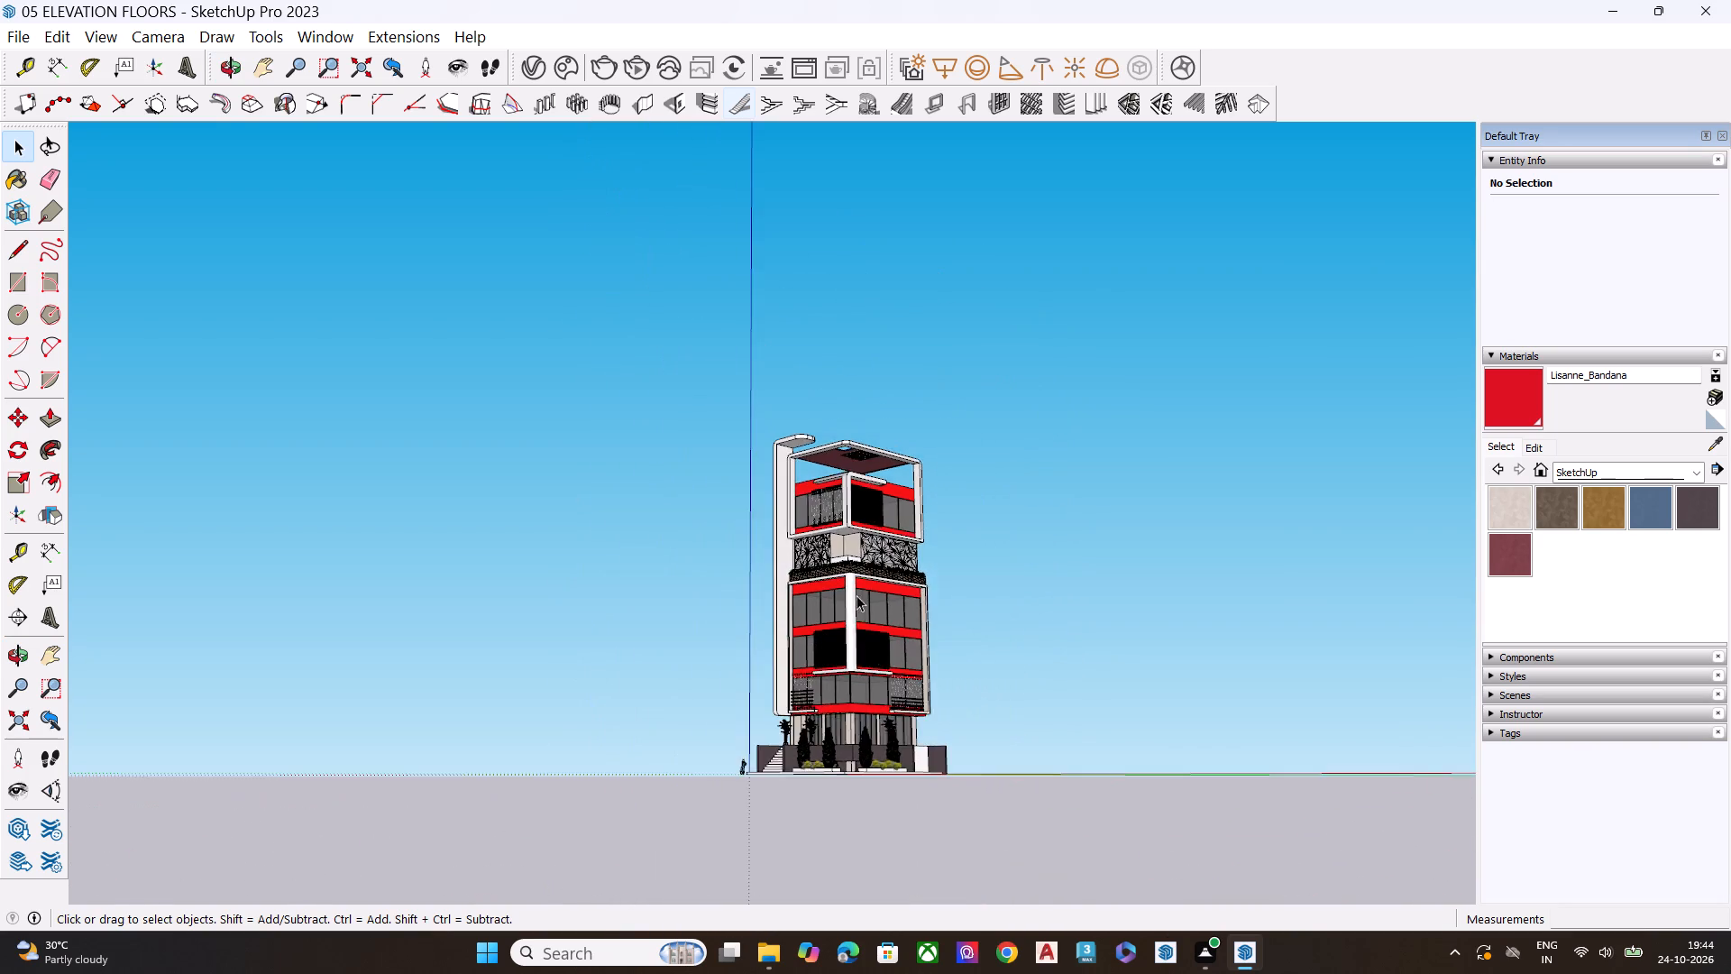
pyautogui.scroll(12, 856, 648)
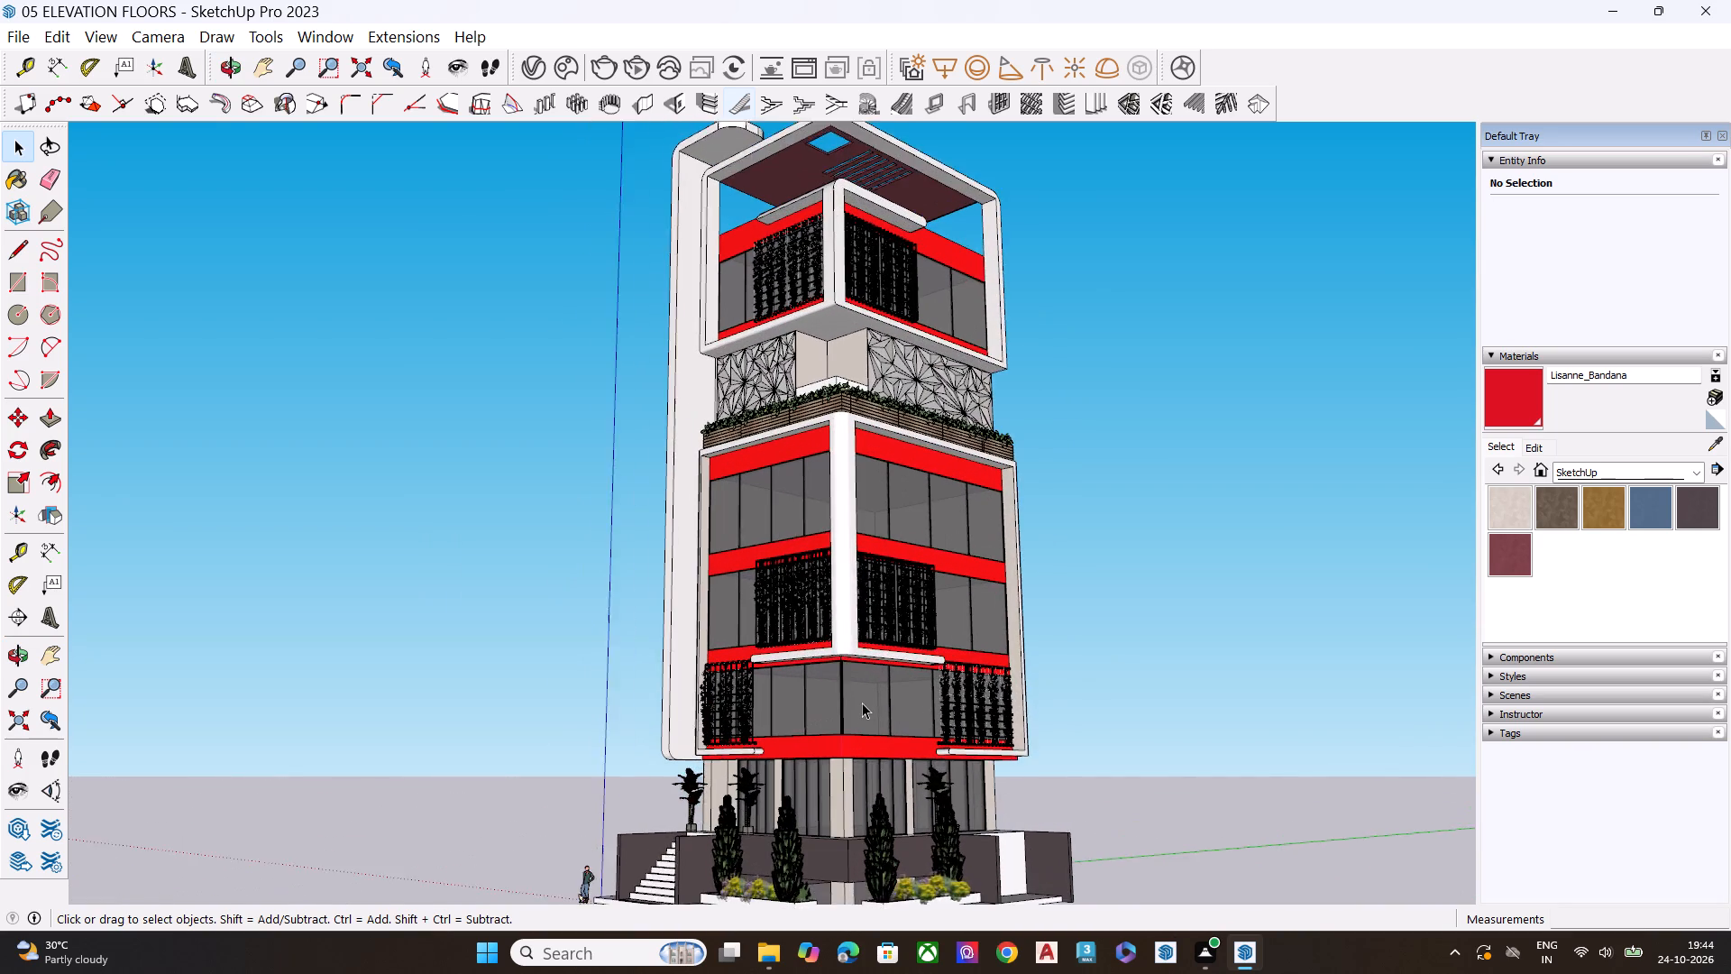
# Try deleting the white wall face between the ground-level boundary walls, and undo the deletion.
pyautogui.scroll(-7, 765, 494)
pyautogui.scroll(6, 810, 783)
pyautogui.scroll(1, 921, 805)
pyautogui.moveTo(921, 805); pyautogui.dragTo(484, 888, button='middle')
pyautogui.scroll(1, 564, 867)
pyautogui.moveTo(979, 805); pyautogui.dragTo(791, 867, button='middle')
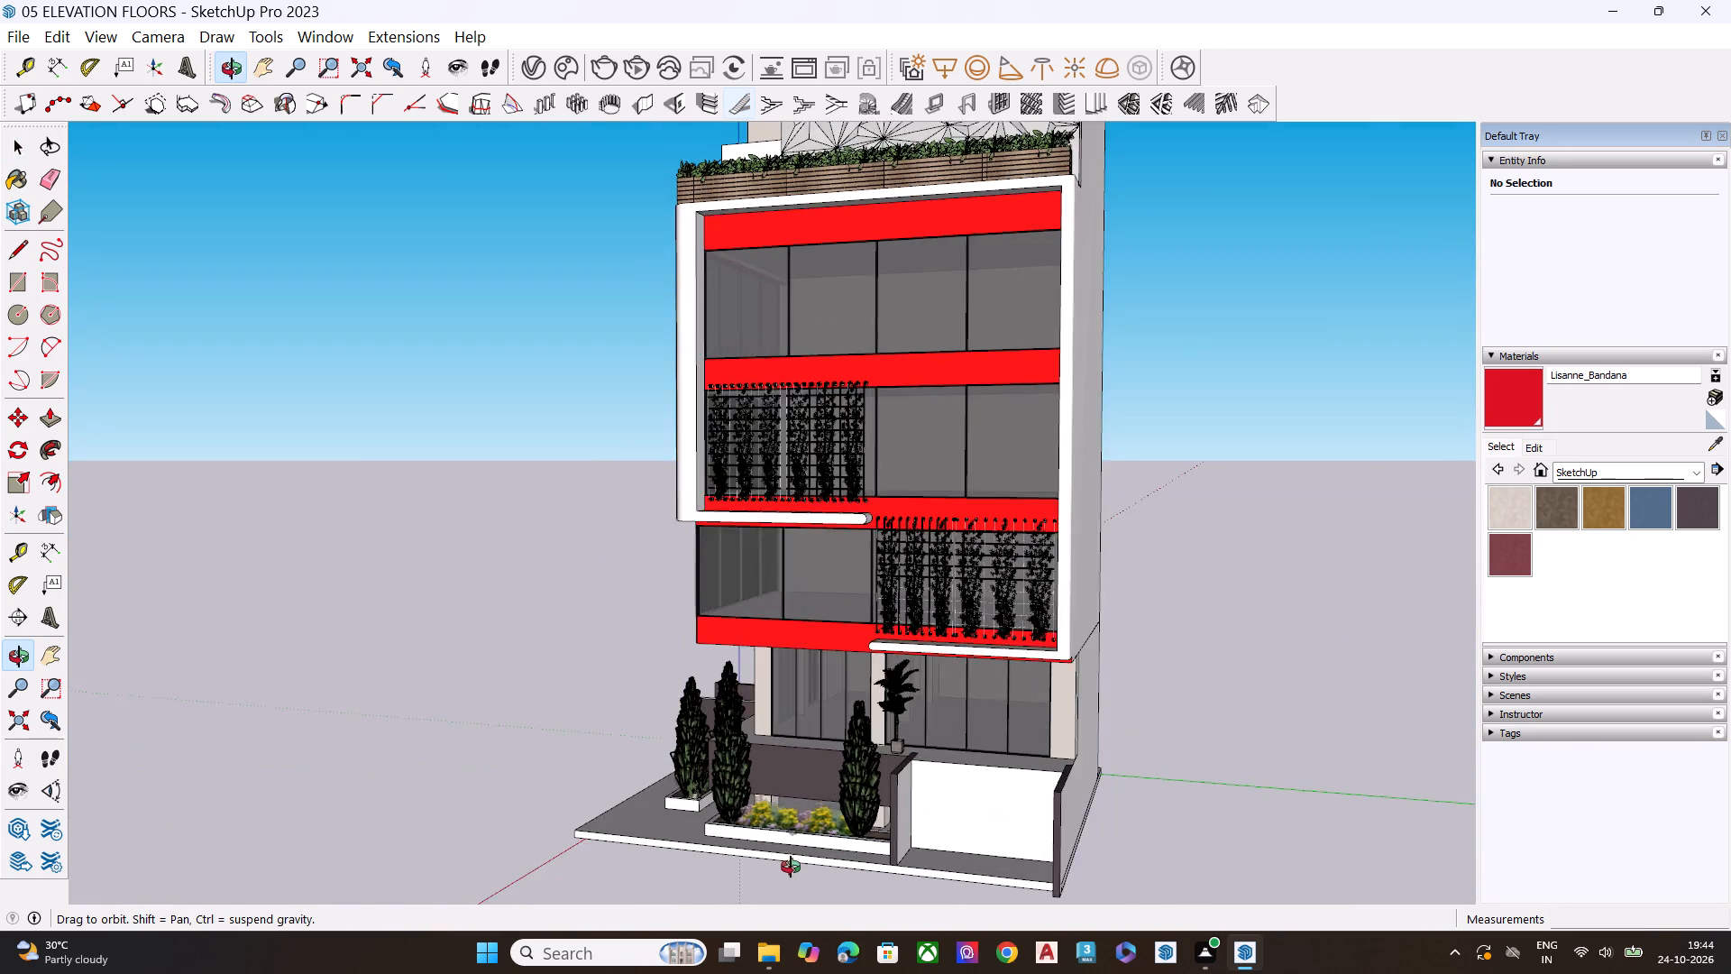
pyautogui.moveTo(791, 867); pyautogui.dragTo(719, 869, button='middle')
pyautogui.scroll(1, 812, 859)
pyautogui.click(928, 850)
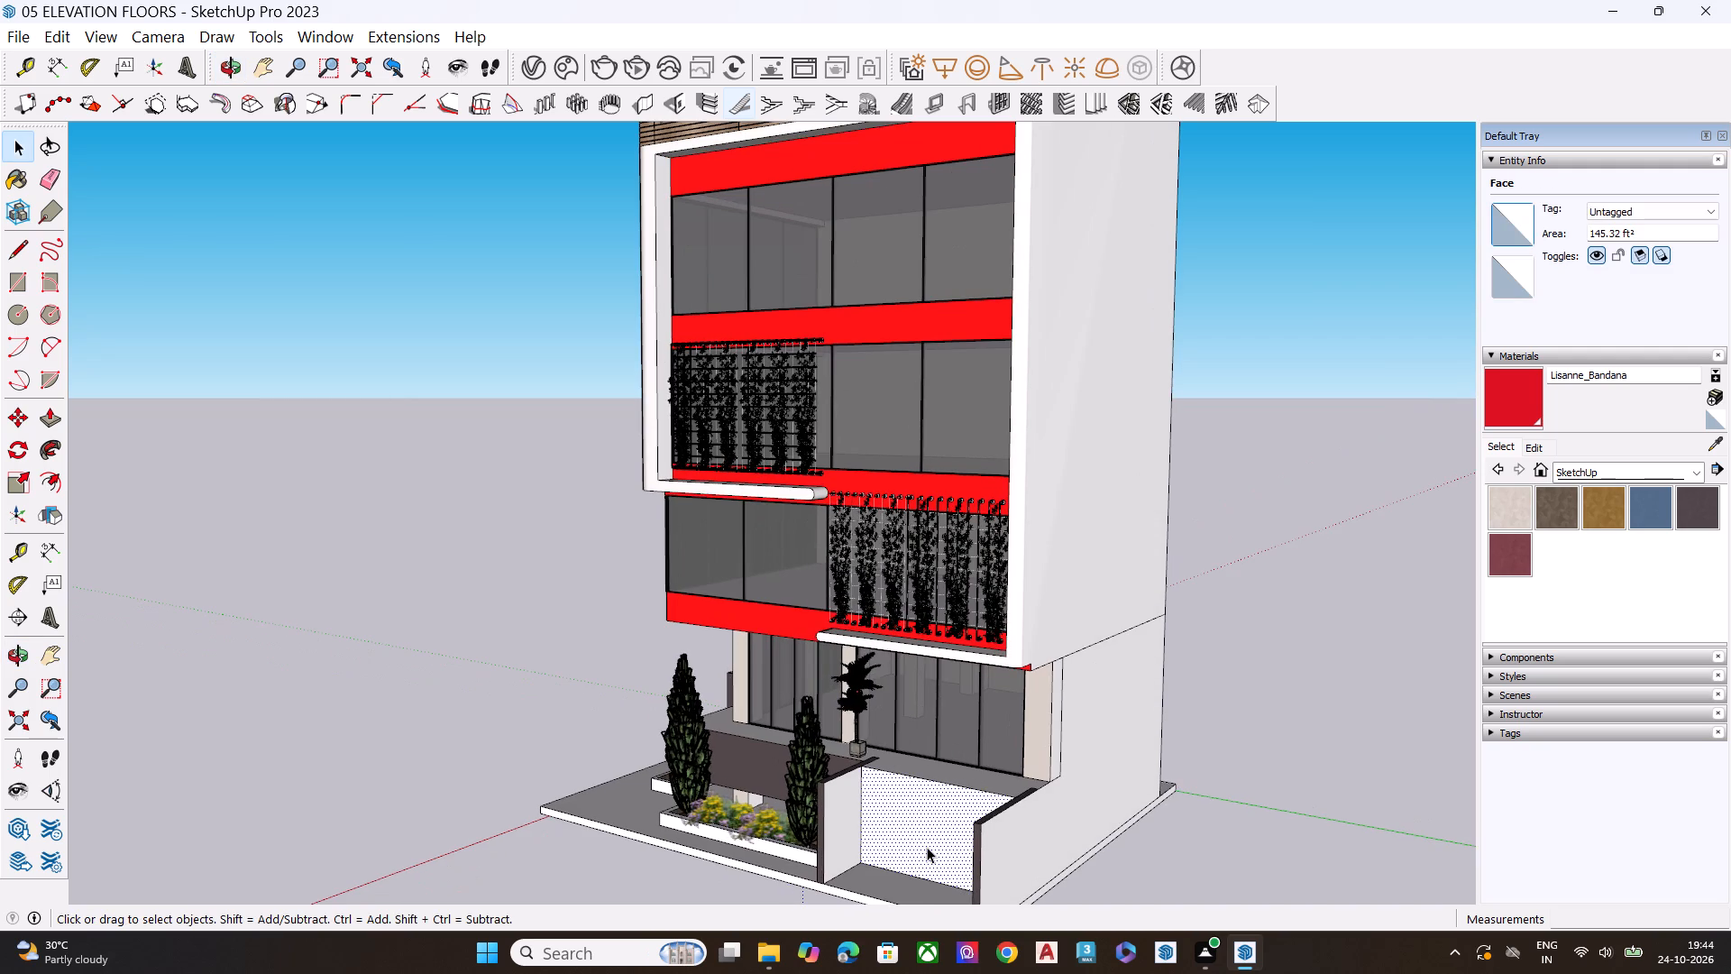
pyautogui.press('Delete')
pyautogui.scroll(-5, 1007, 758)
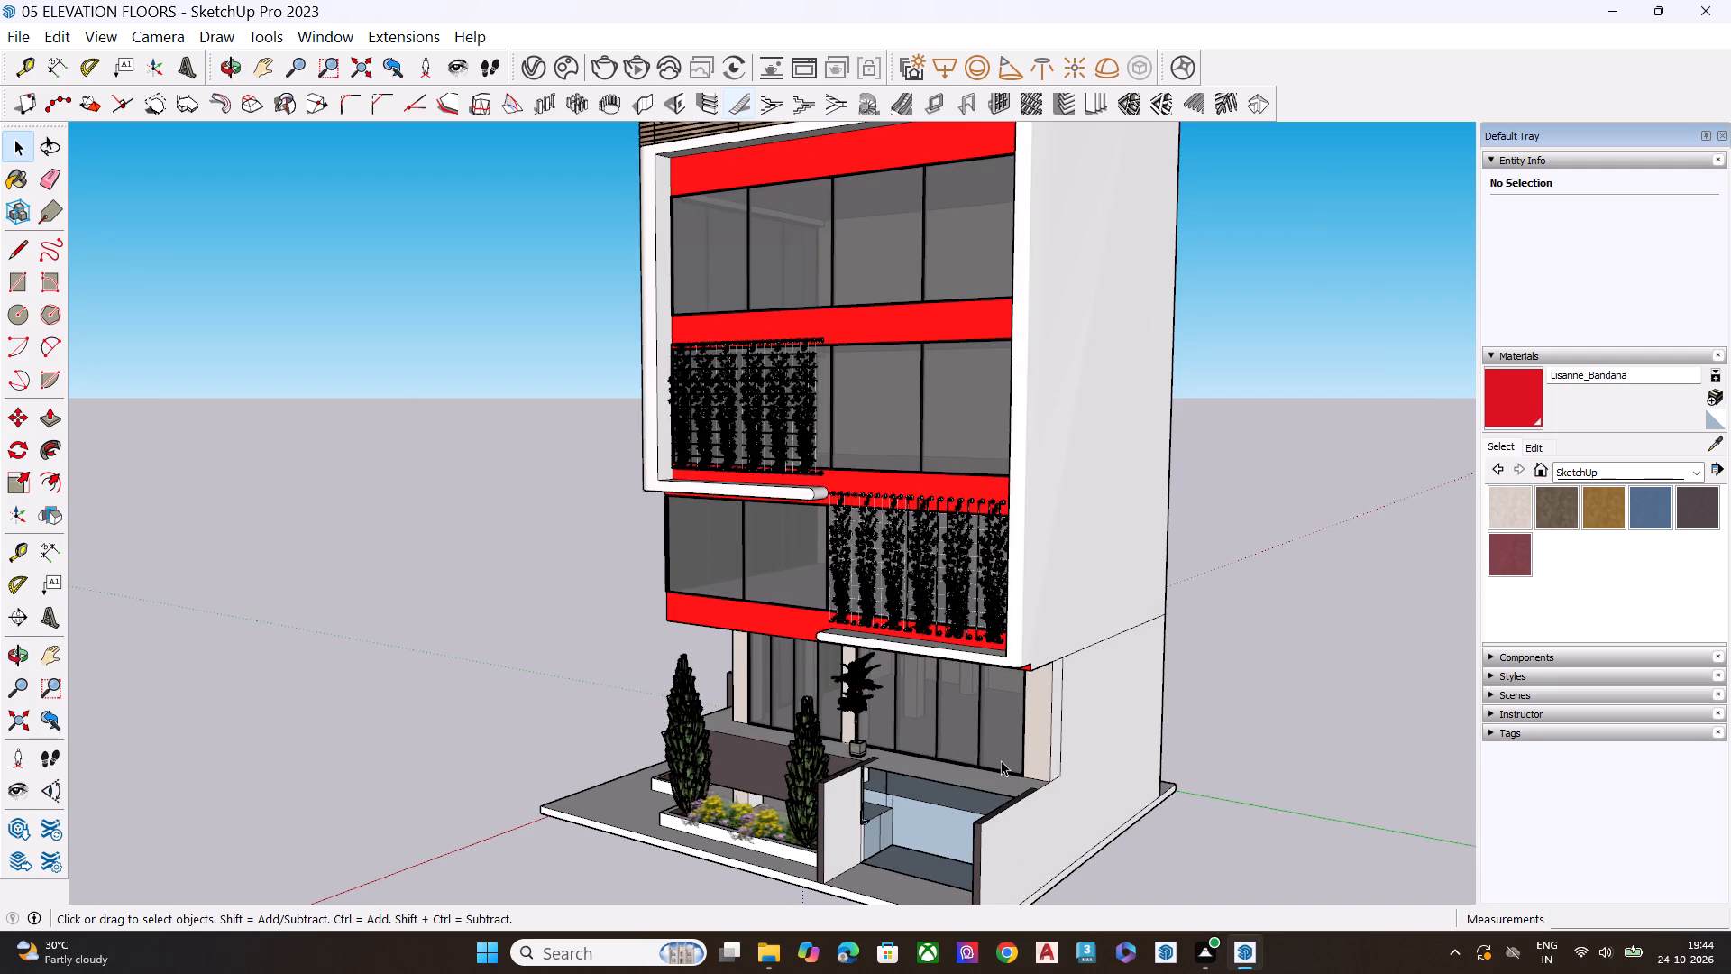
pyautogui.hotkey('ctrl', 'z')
# Examine the ground-floor base, boundary walls, planters and lower facade from below and around the front corner.
pyautogui.scroll(2, 918, 816)
pyautogui.scroll(-1, 918, 819)
pyautogui.scroll(11, 918, 819)
pyautogui.moveTo(903, 833); pyautogui.dragTo(909, 606, button='middle')
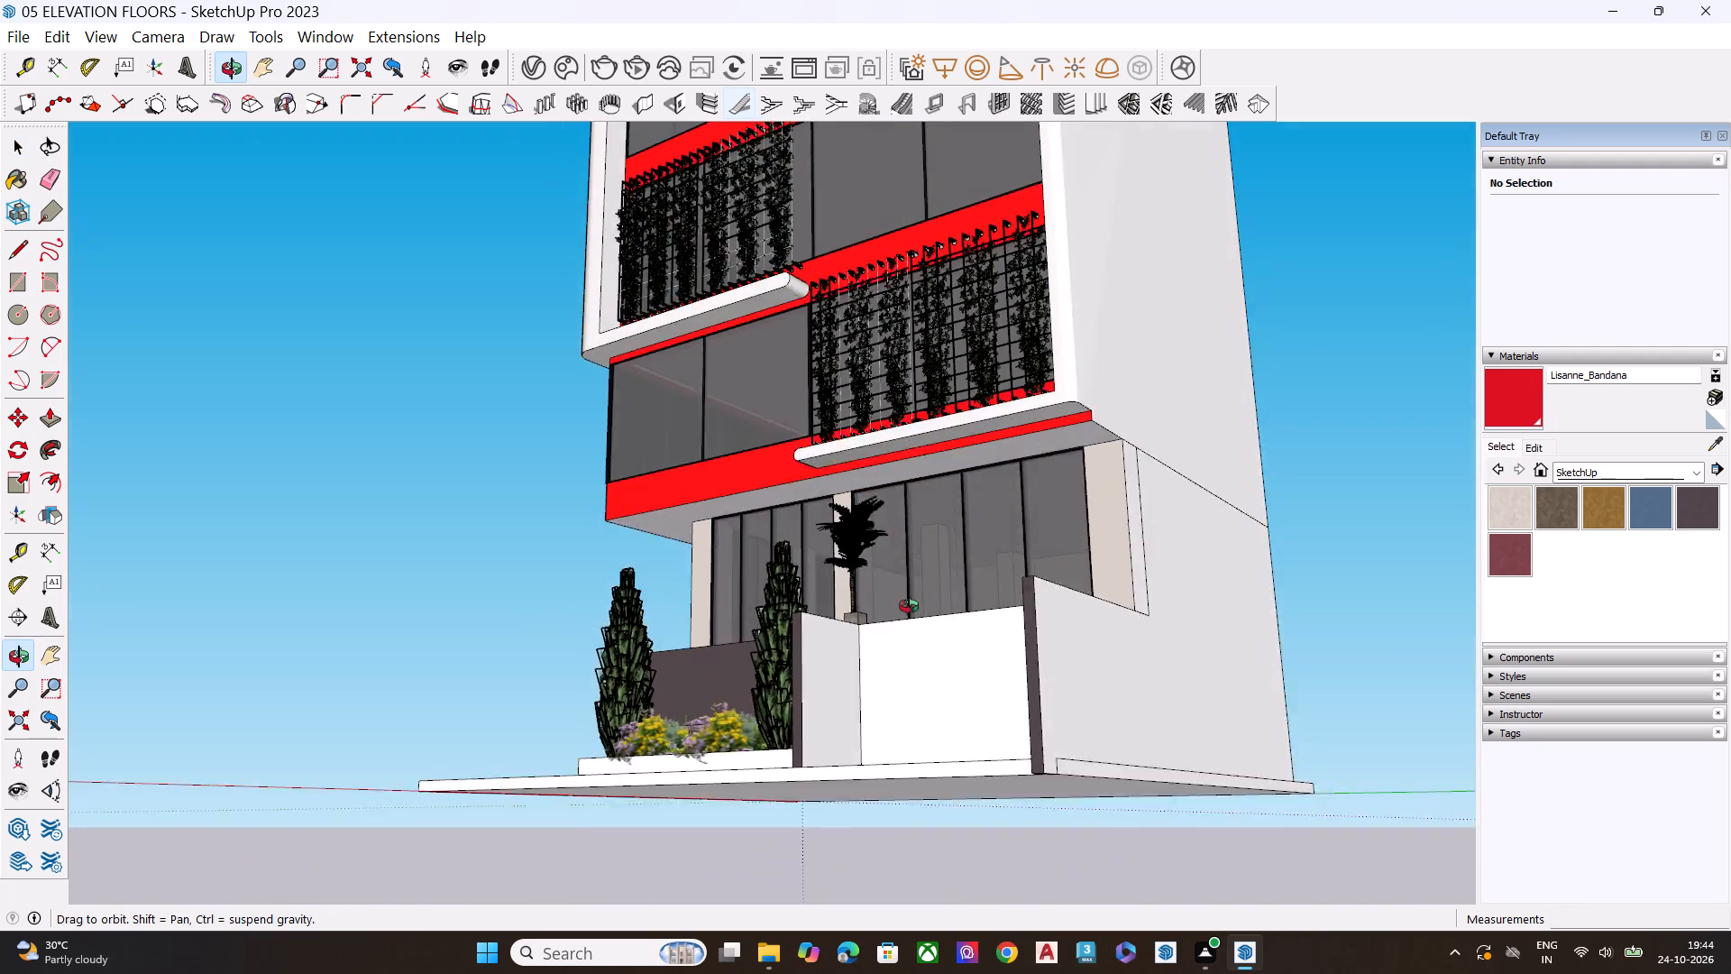
pyautogui.moveTo(909, 606); pyautogui.dragTo(917, 561, button='middle')
pyautogui.scroll(7, 966, 639)
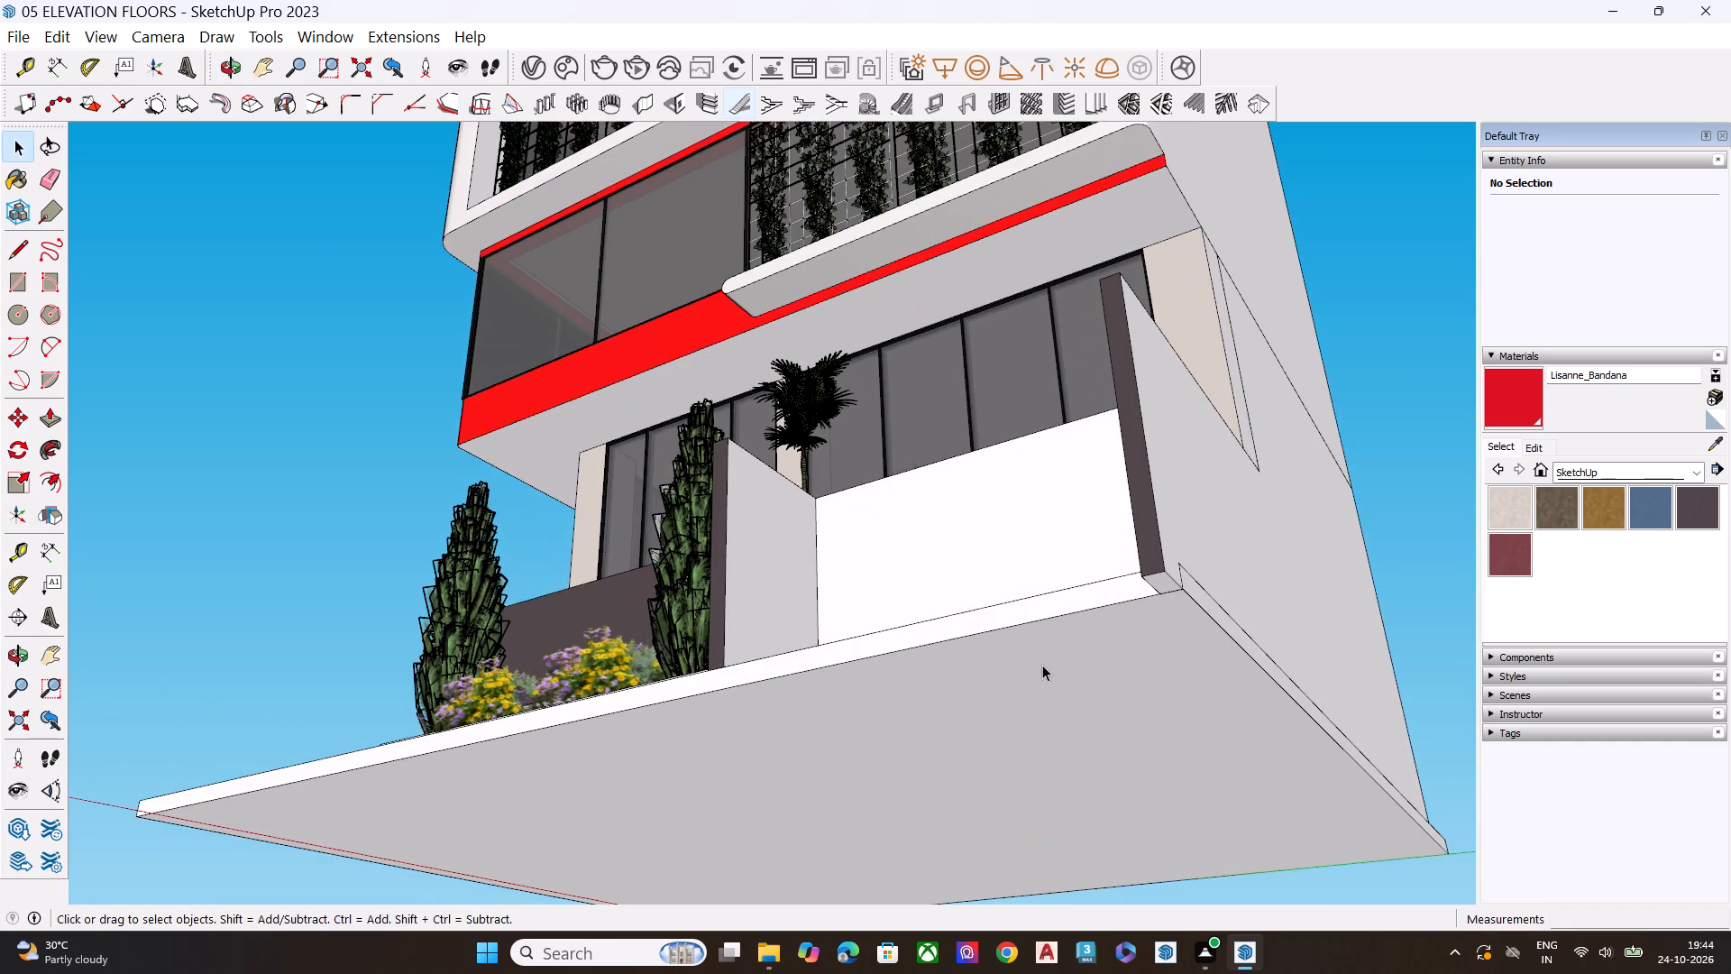
pyautogui.moveTo(1010, 559); pyautogui.dragTo(1309, 719, button='middle')
pyautogui.moveTo(1042, 727); pyautogui.dragTo(1179, 721, button='middle')
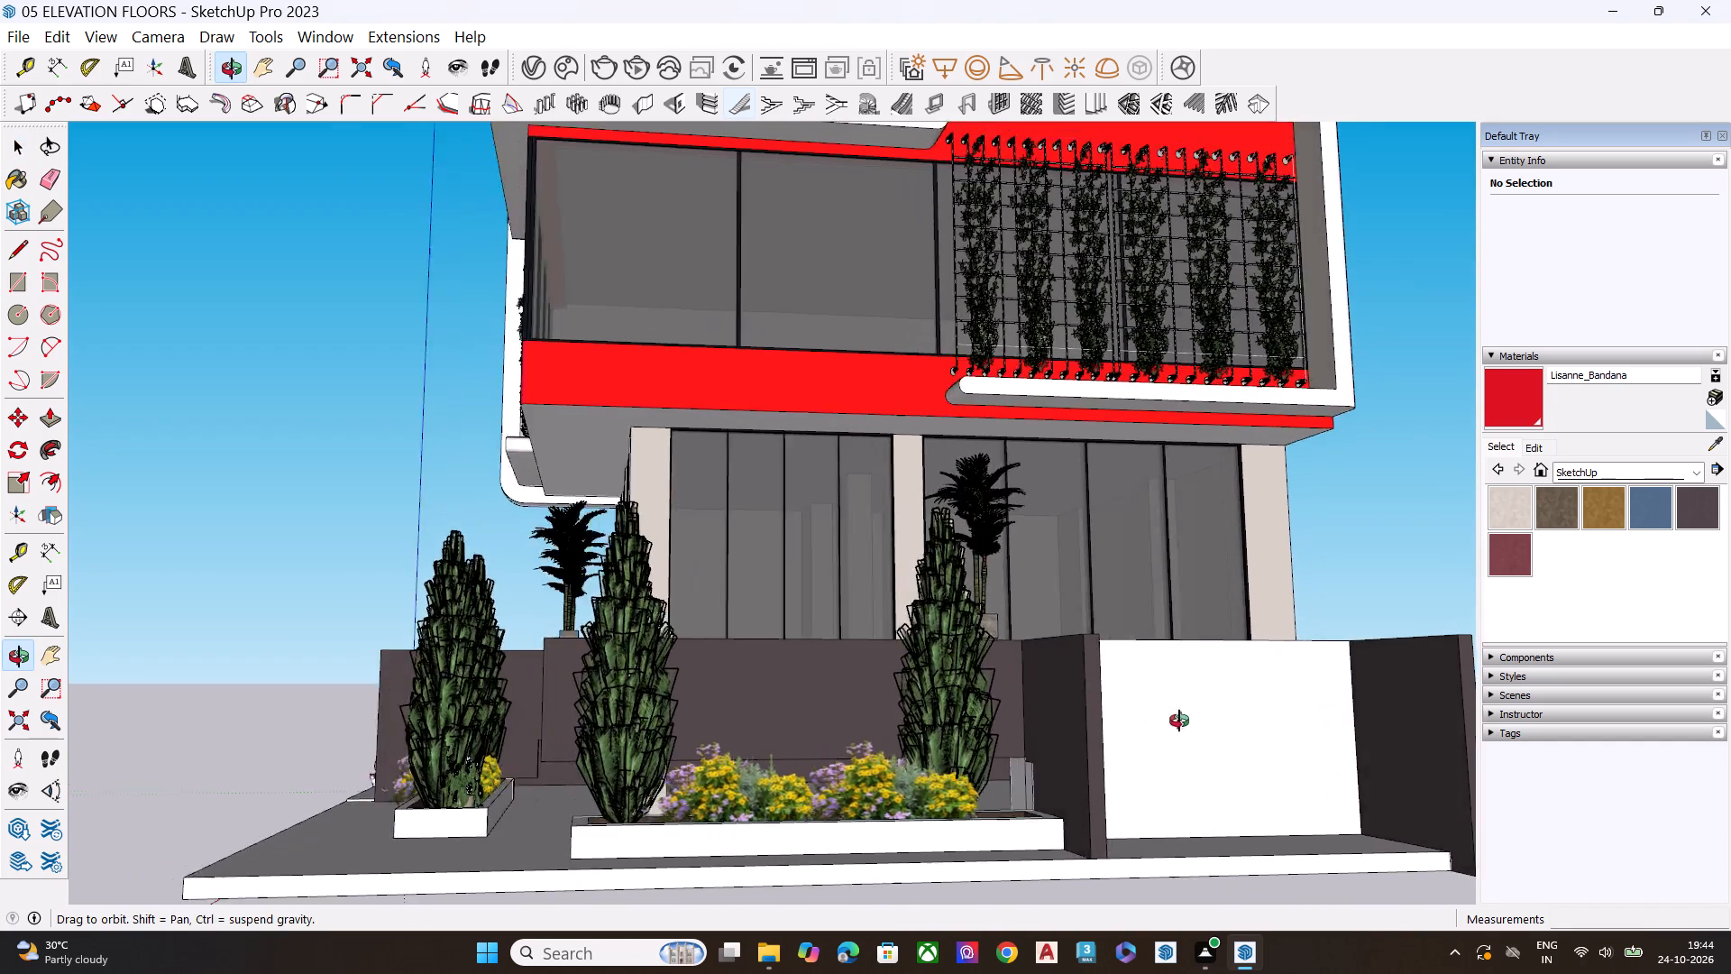
pyautogui.moveTo(1179, 721); pyautogui.dragTo(1352, 716, button='middle')
pyautogui.scroll(-7, 1070, 711)
pyautogui.scroll(1, 902, 693)
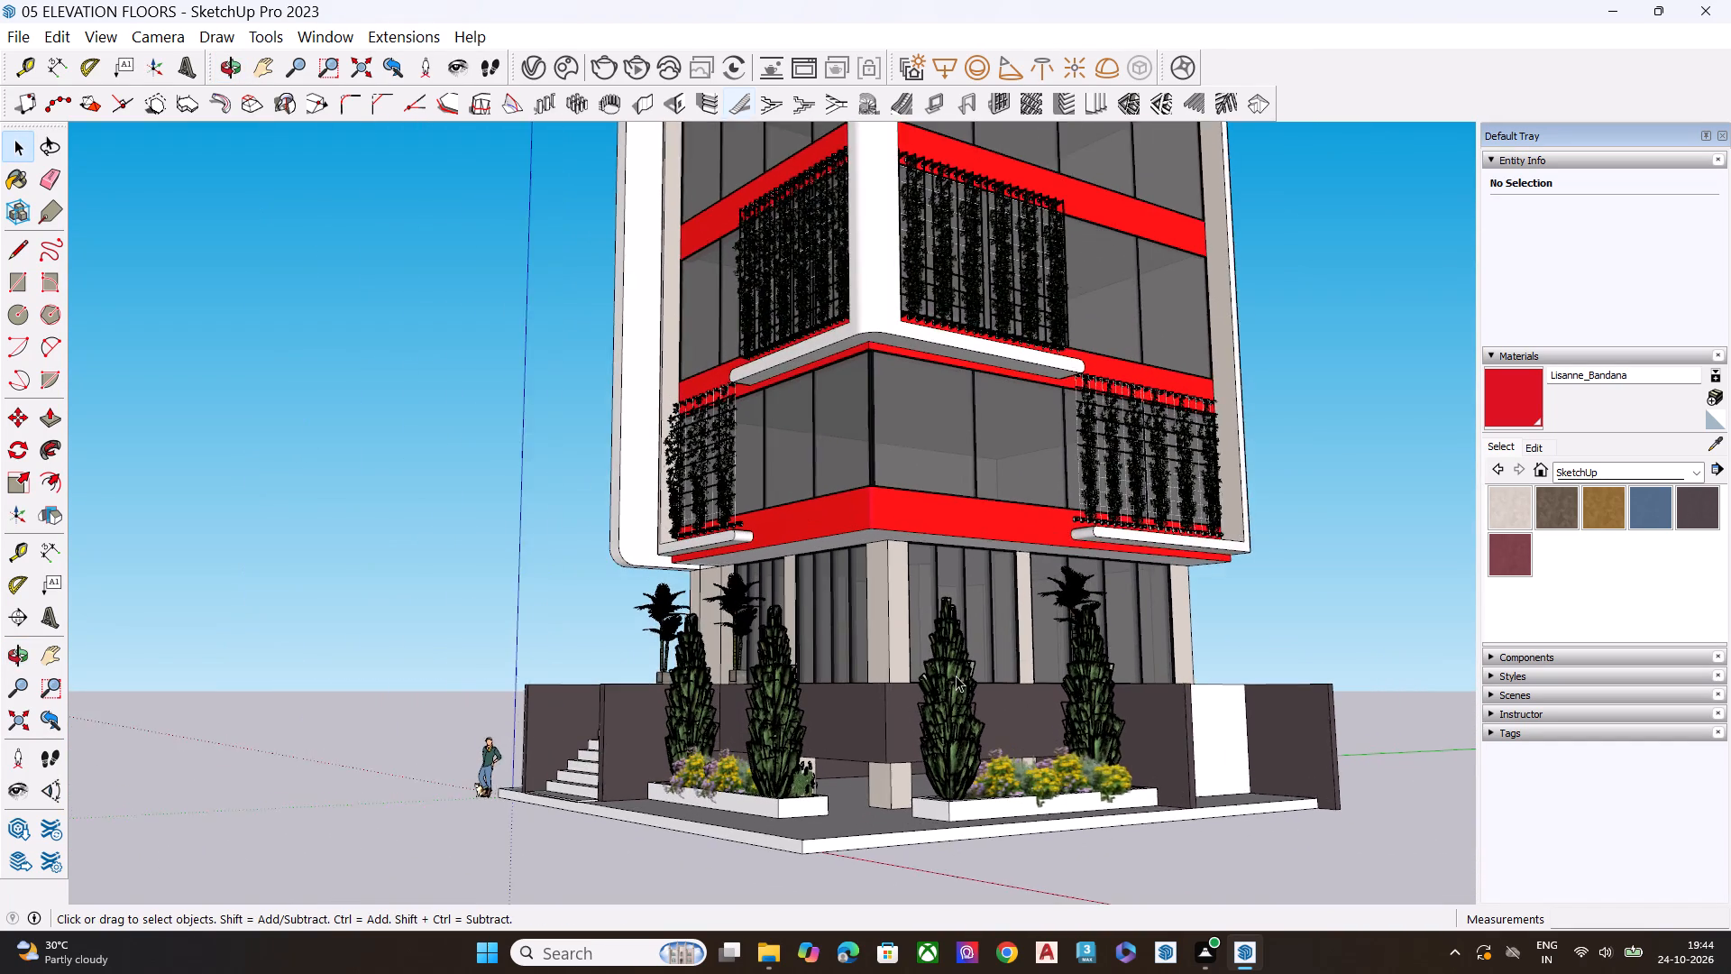
pyautogui.scroll(2, 956, 675)
pyautogui.moveTo(967, 697); pyautogui.dragTo(1156, 688, button='middle')
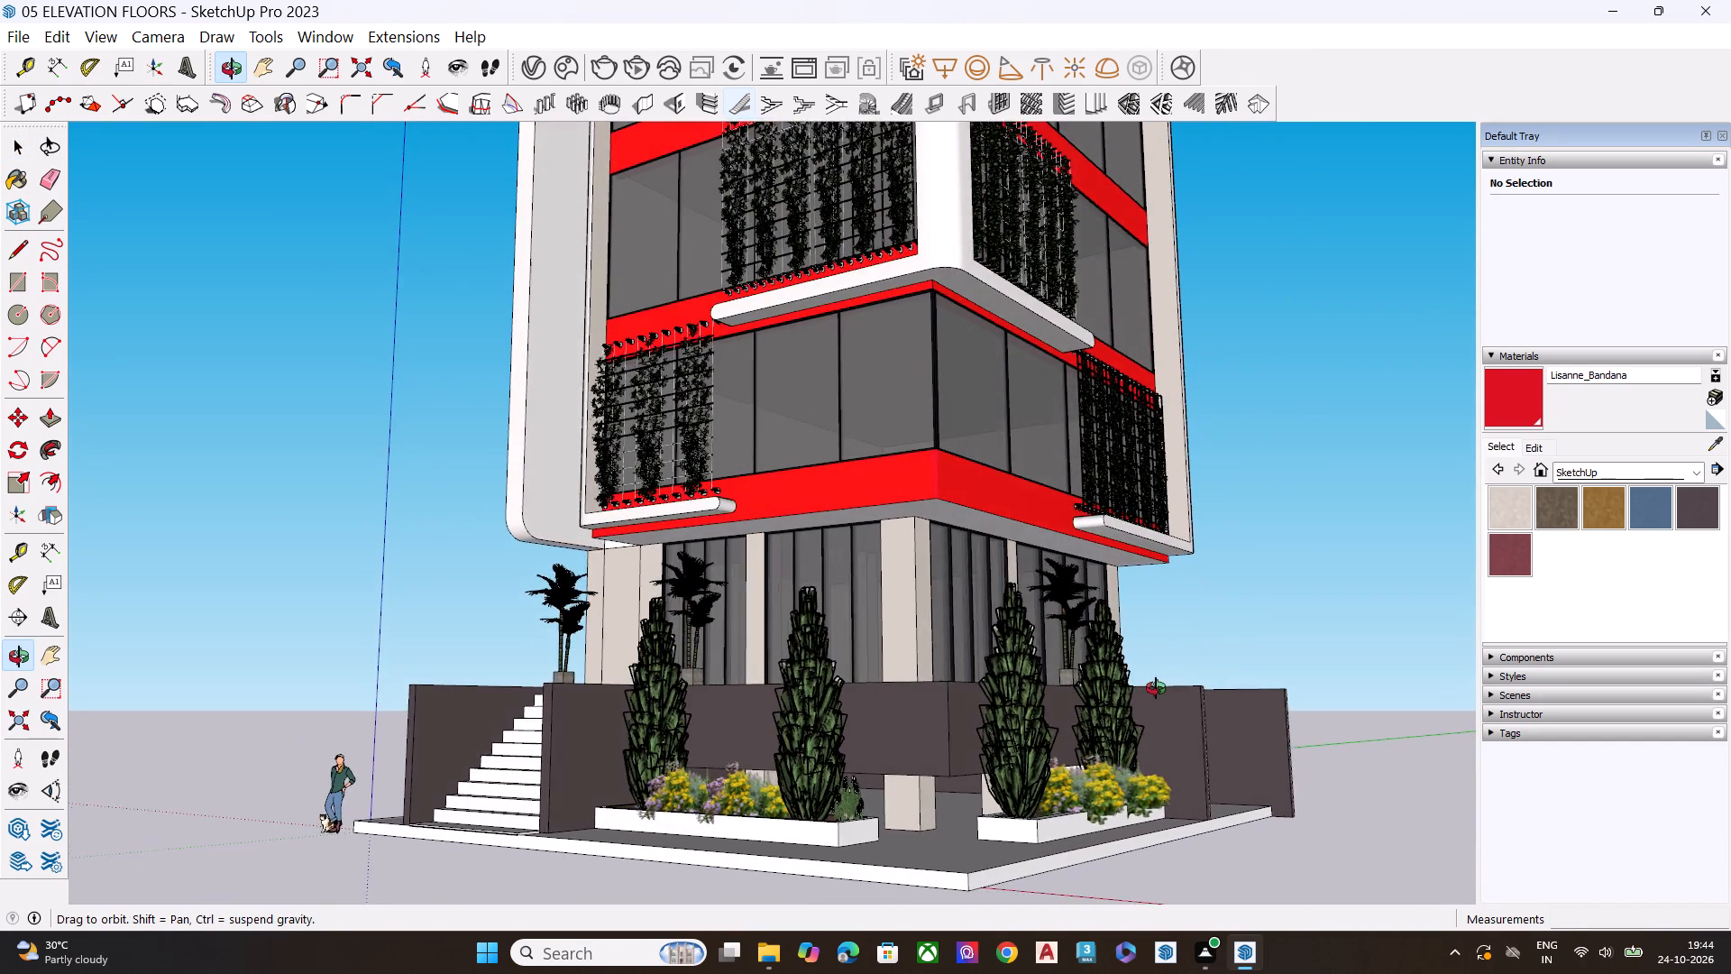
pyautogui.moveTo(1156, 688); pyautogui.dragTo(1017, 701, button='middle')
pyautogui.scroll(1, 1017, 700)
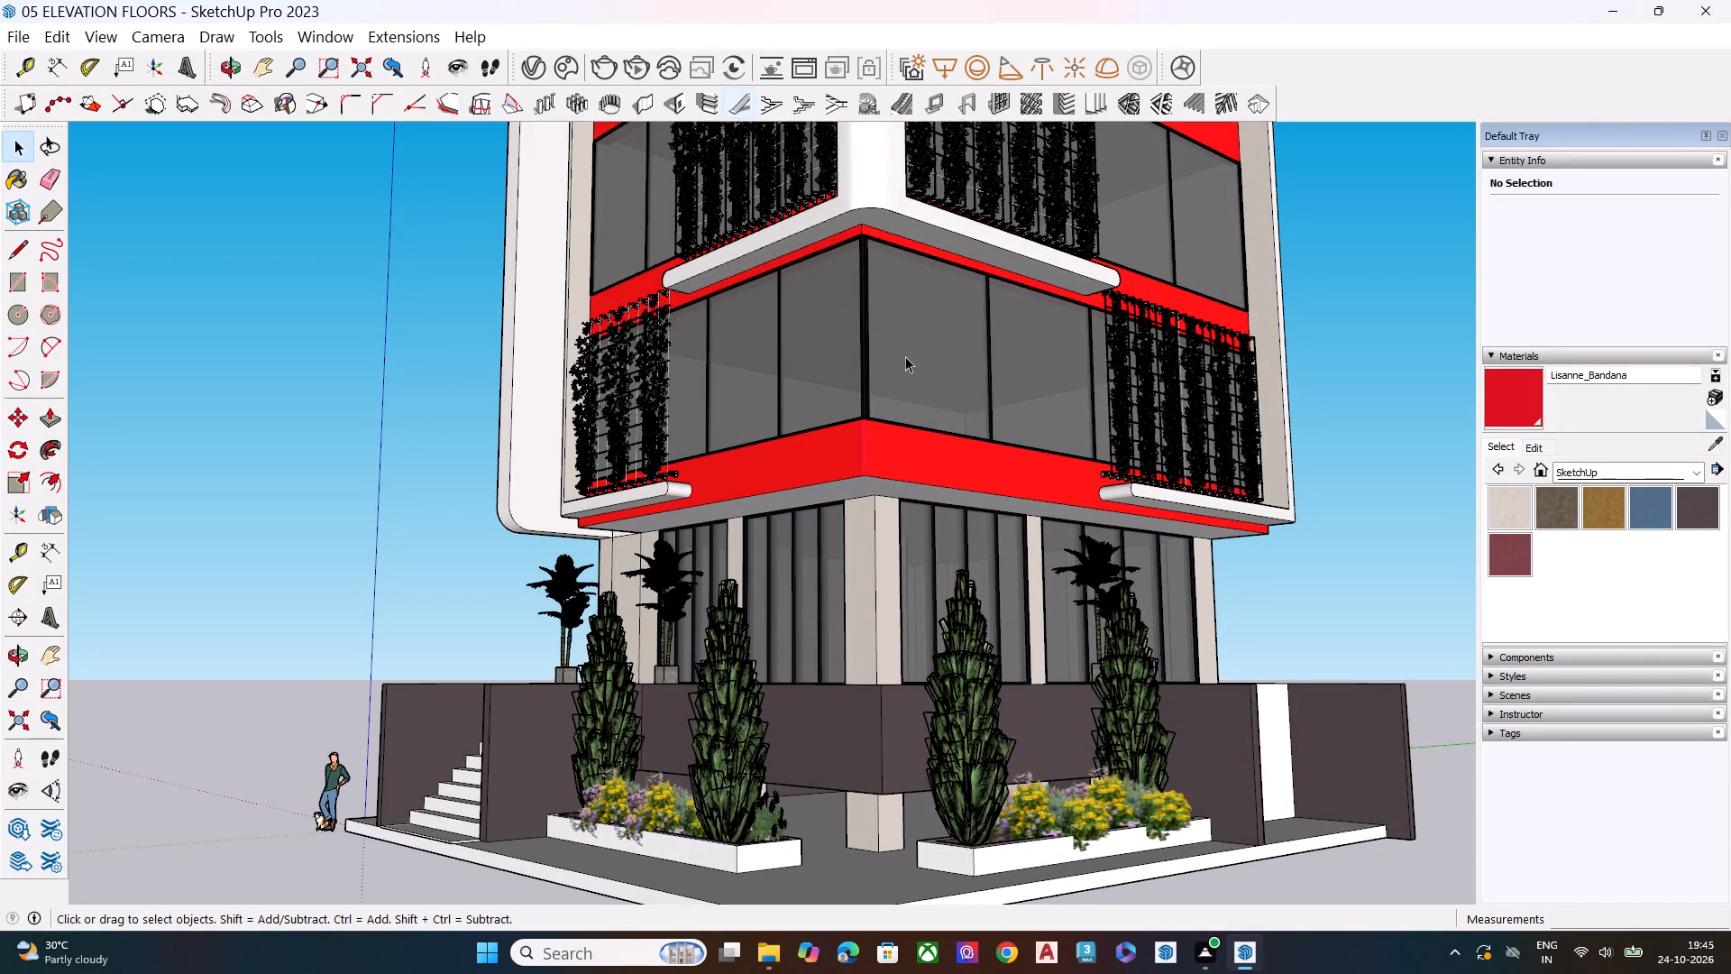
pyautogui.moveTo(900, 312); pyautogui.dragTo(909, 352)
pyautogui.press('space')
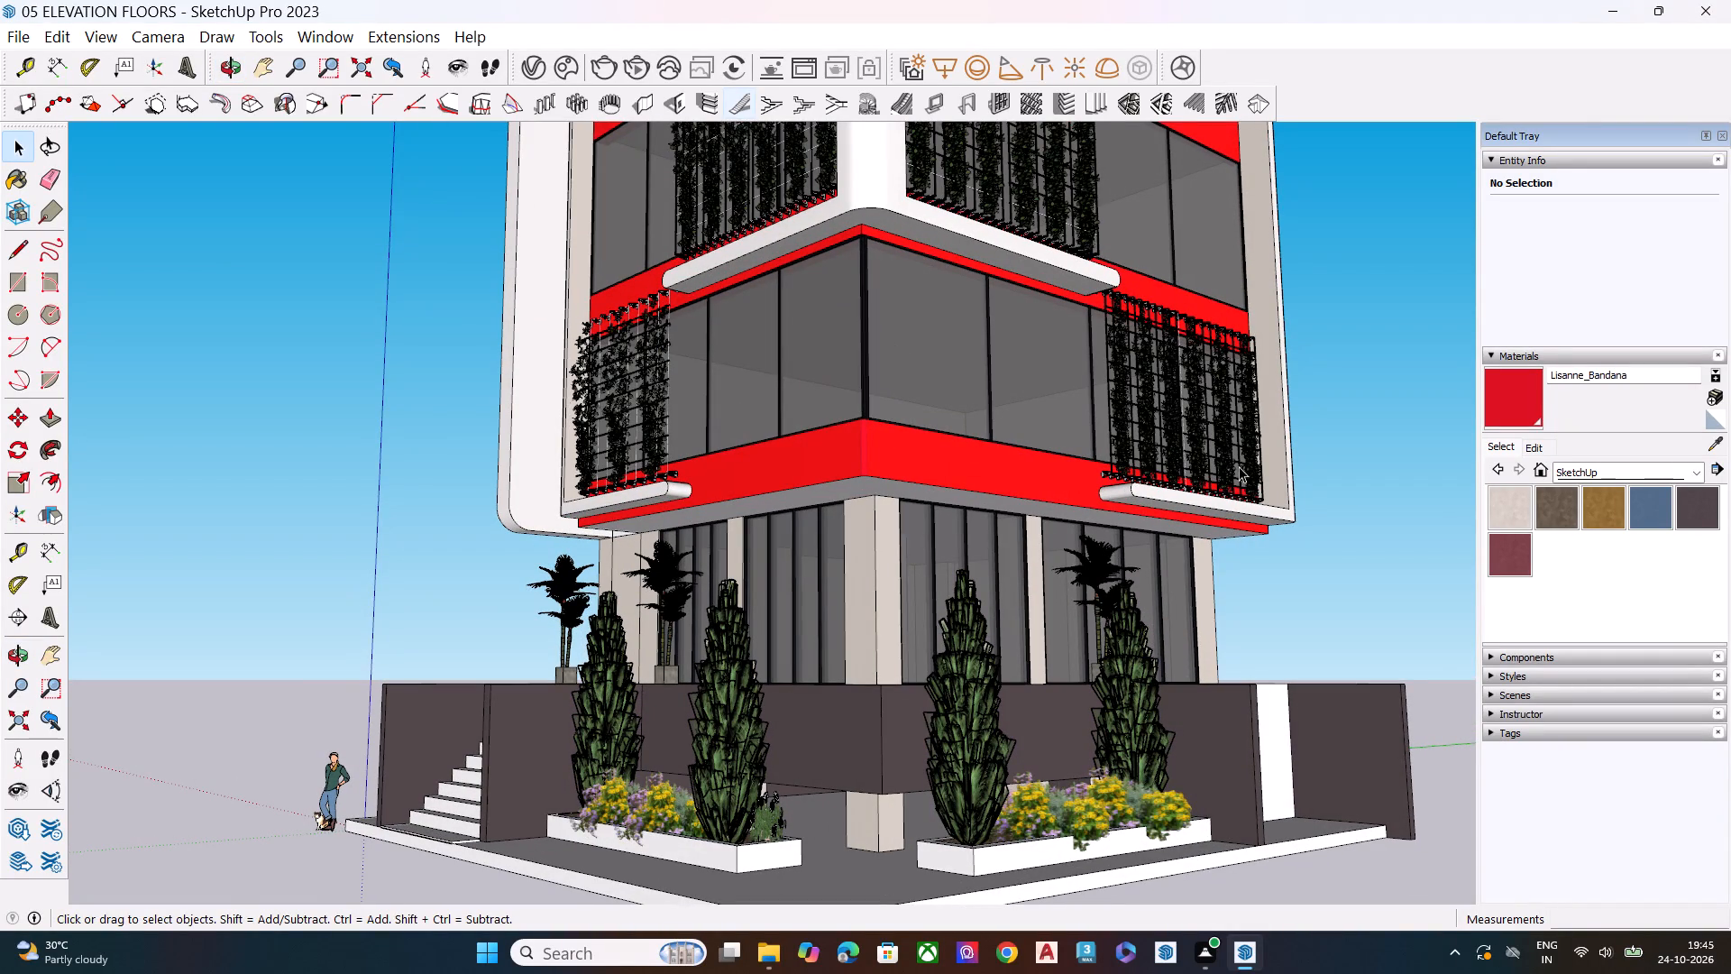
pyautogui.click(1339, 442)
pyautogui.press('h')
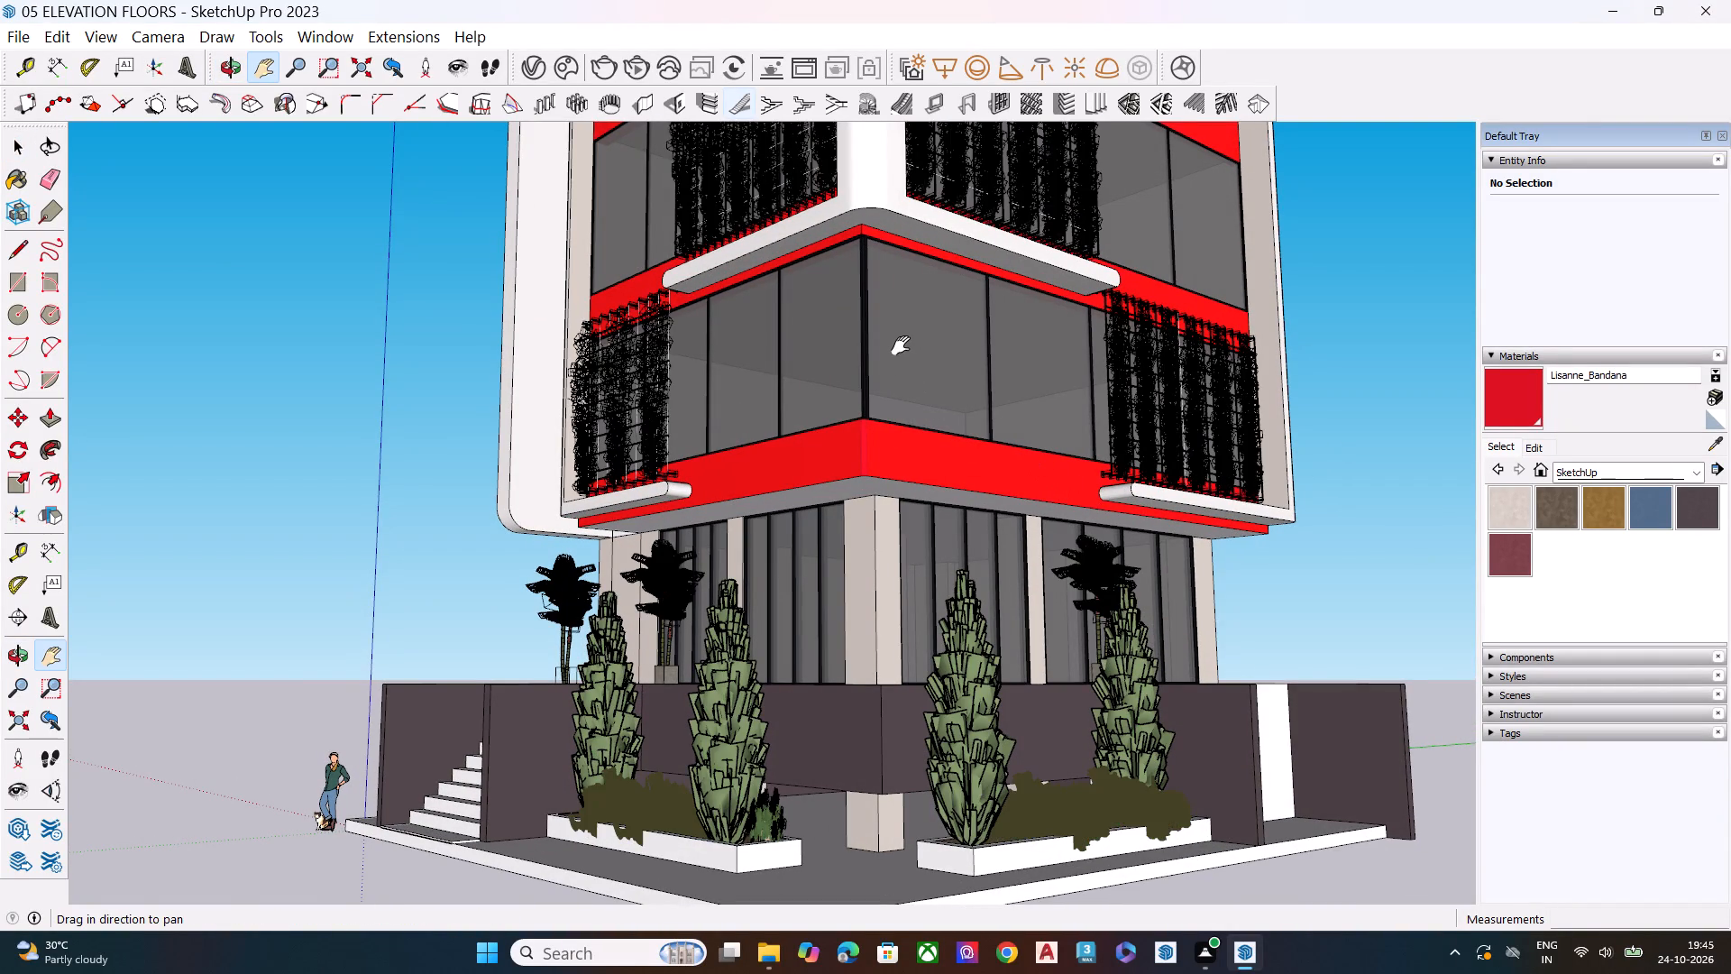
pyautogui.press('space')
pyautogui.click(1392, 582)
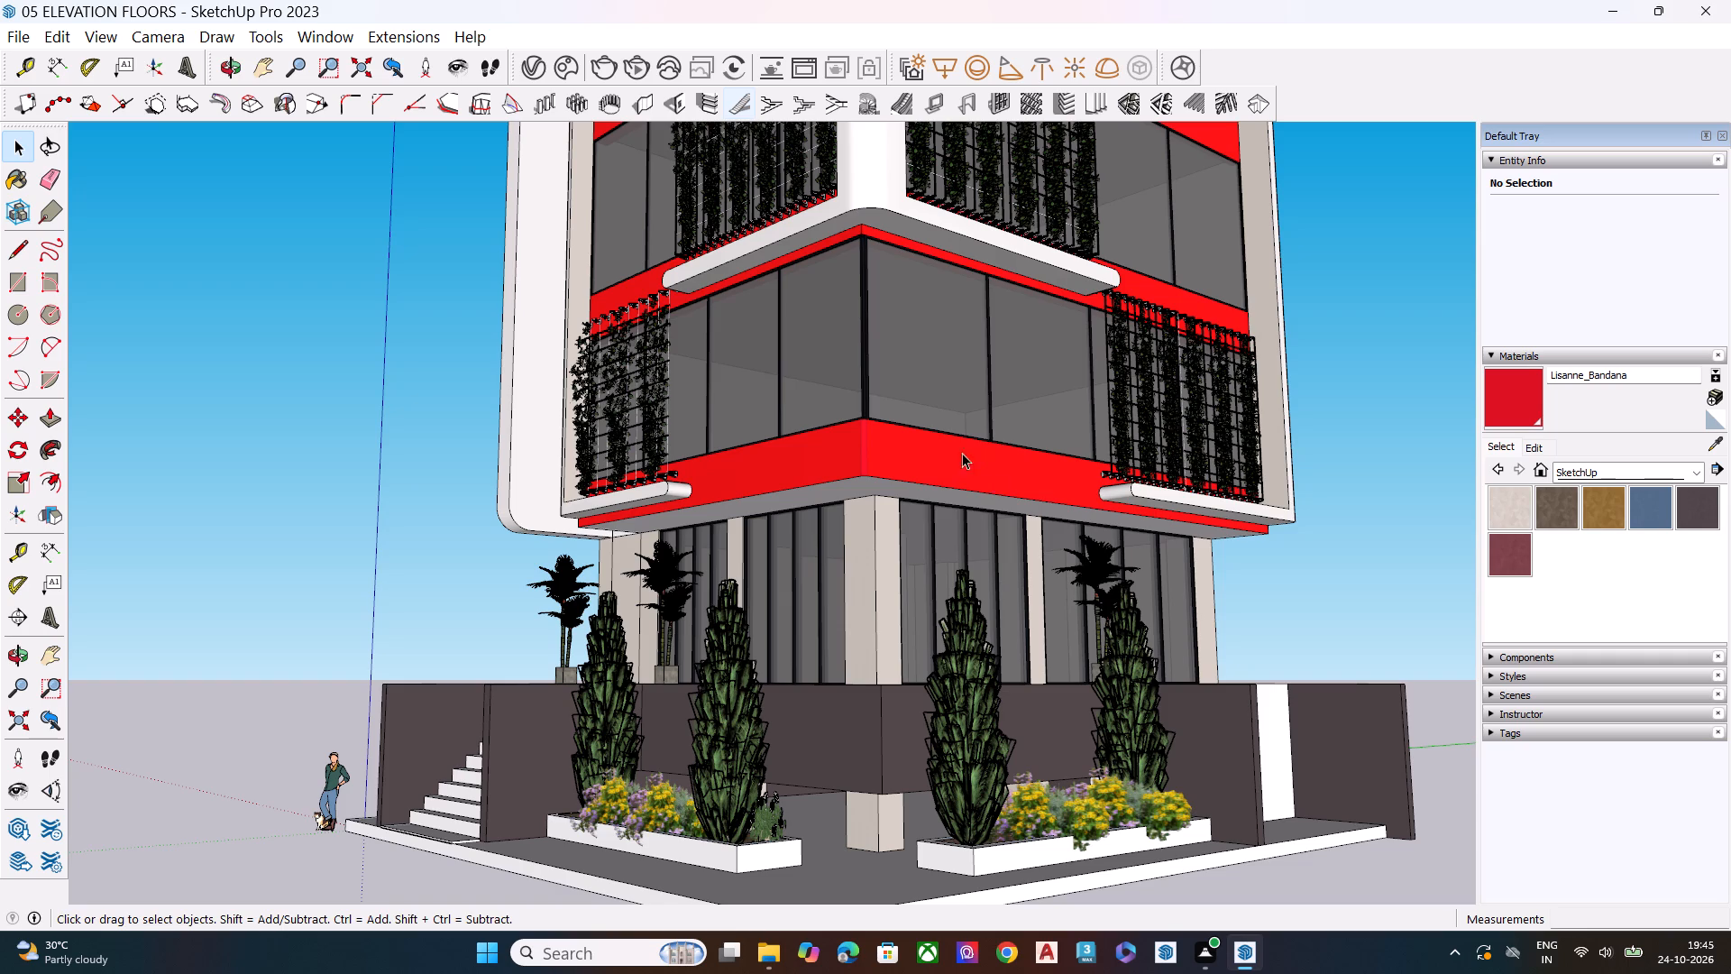
# Examine the front corner facade from the ground floor up to the roof frame, including the upper-floor side.
pyautogui.press('h')
pyautogui.click(875, 388)
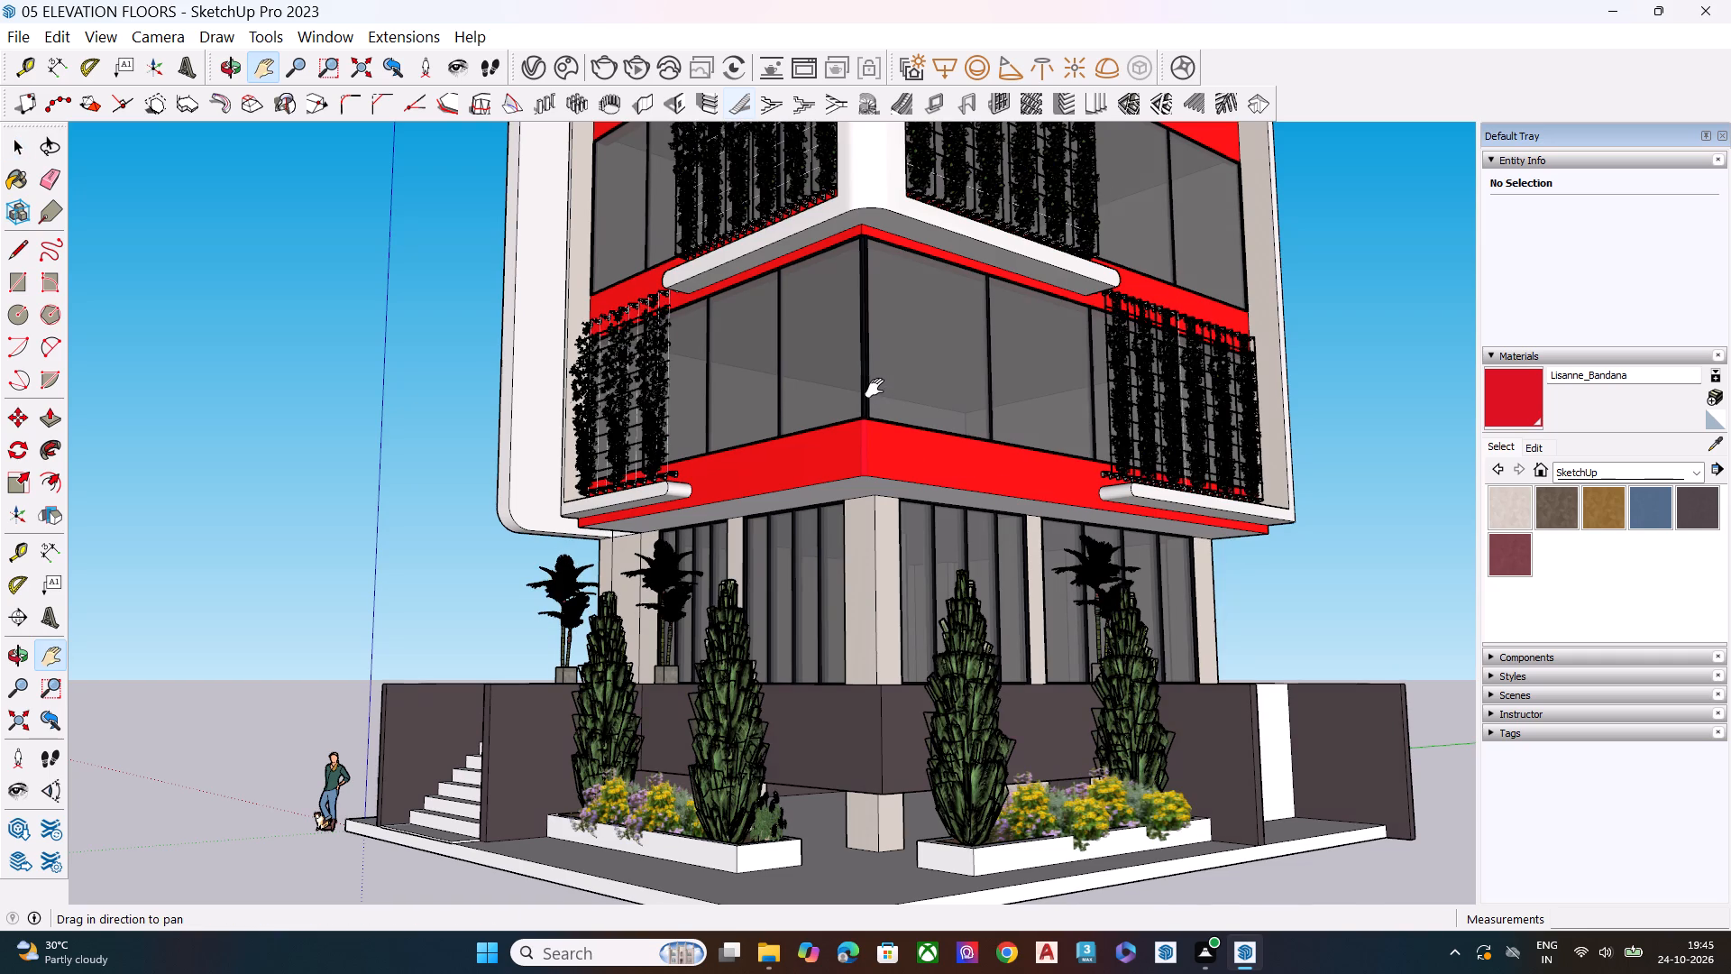
pyautogui.moveTo(871, 369); pyautogui.dragTo(871, 411)
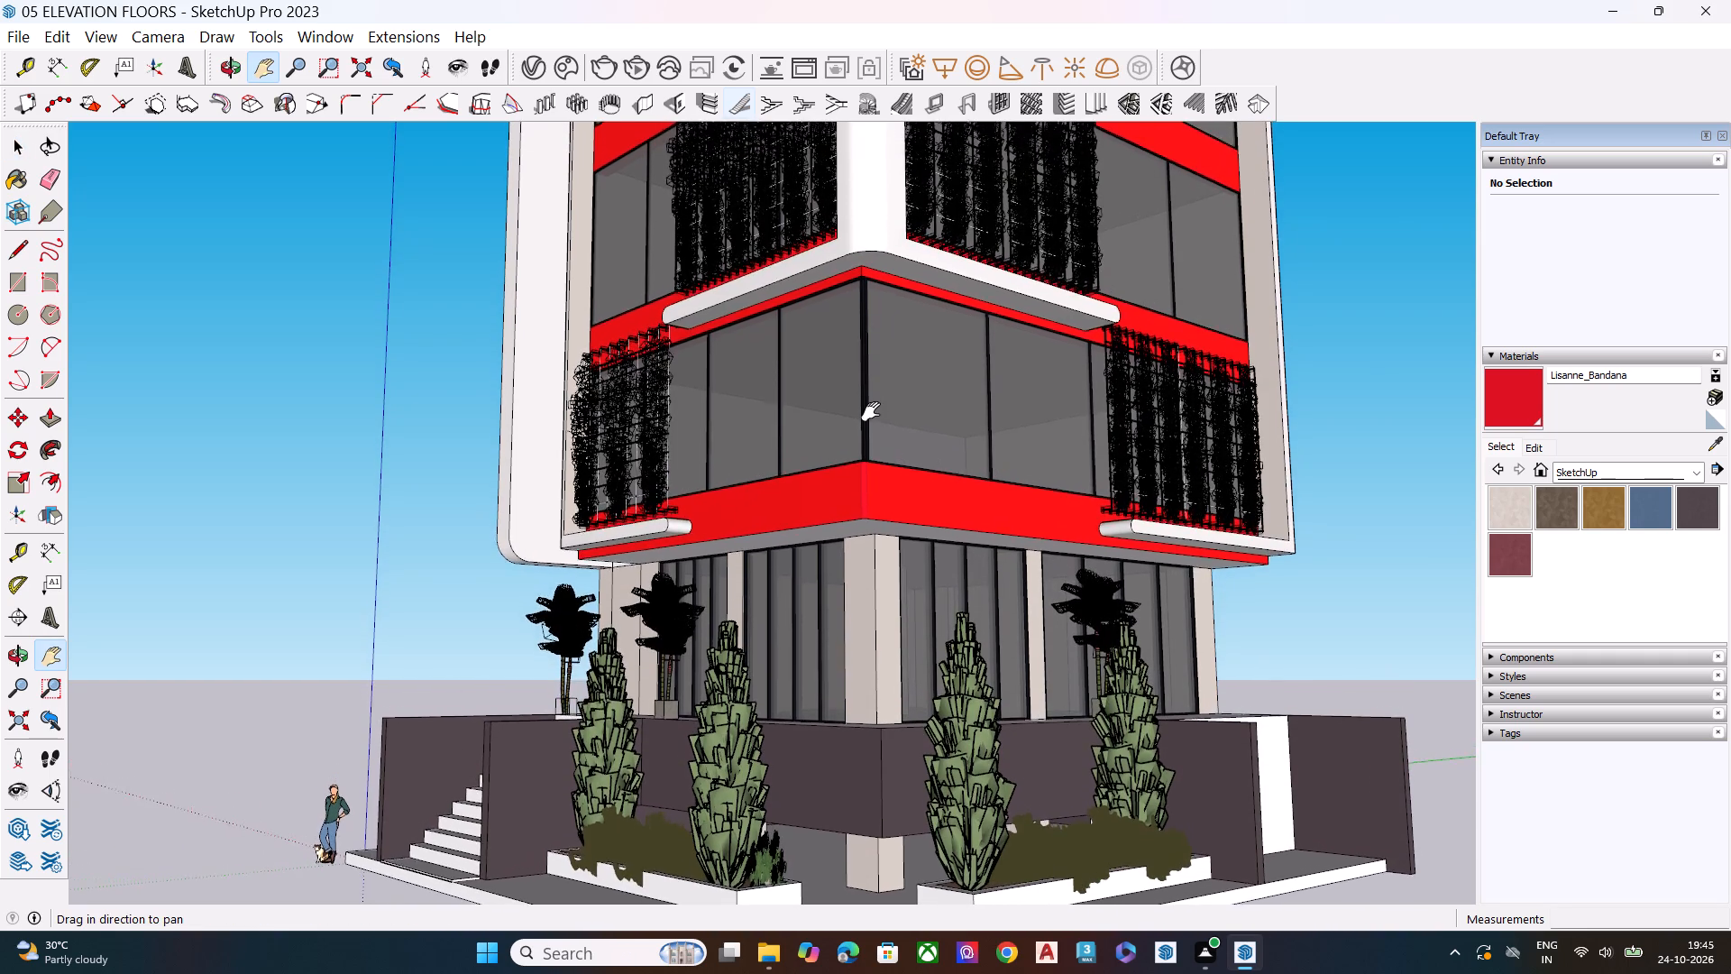
pyautogui.moveTo(871, 411); pyautogui.dragTo(825, 772)
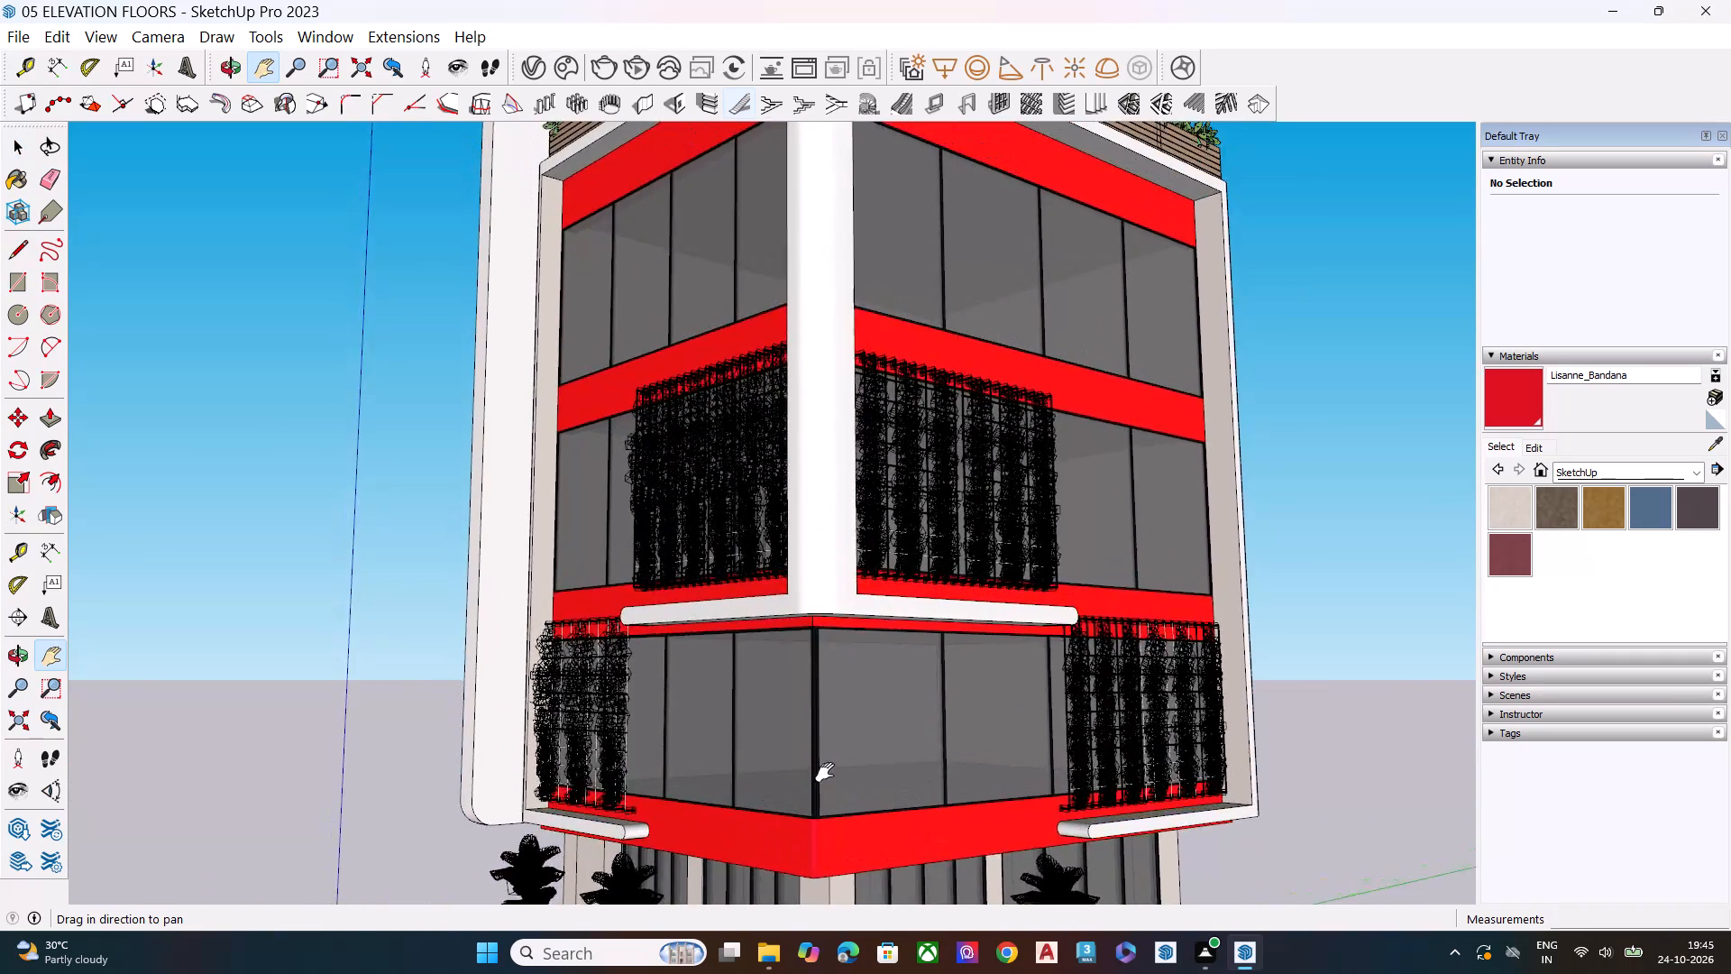
pyautogui.moveTo(825, 772); pyautogui.dragTo(871, 955)
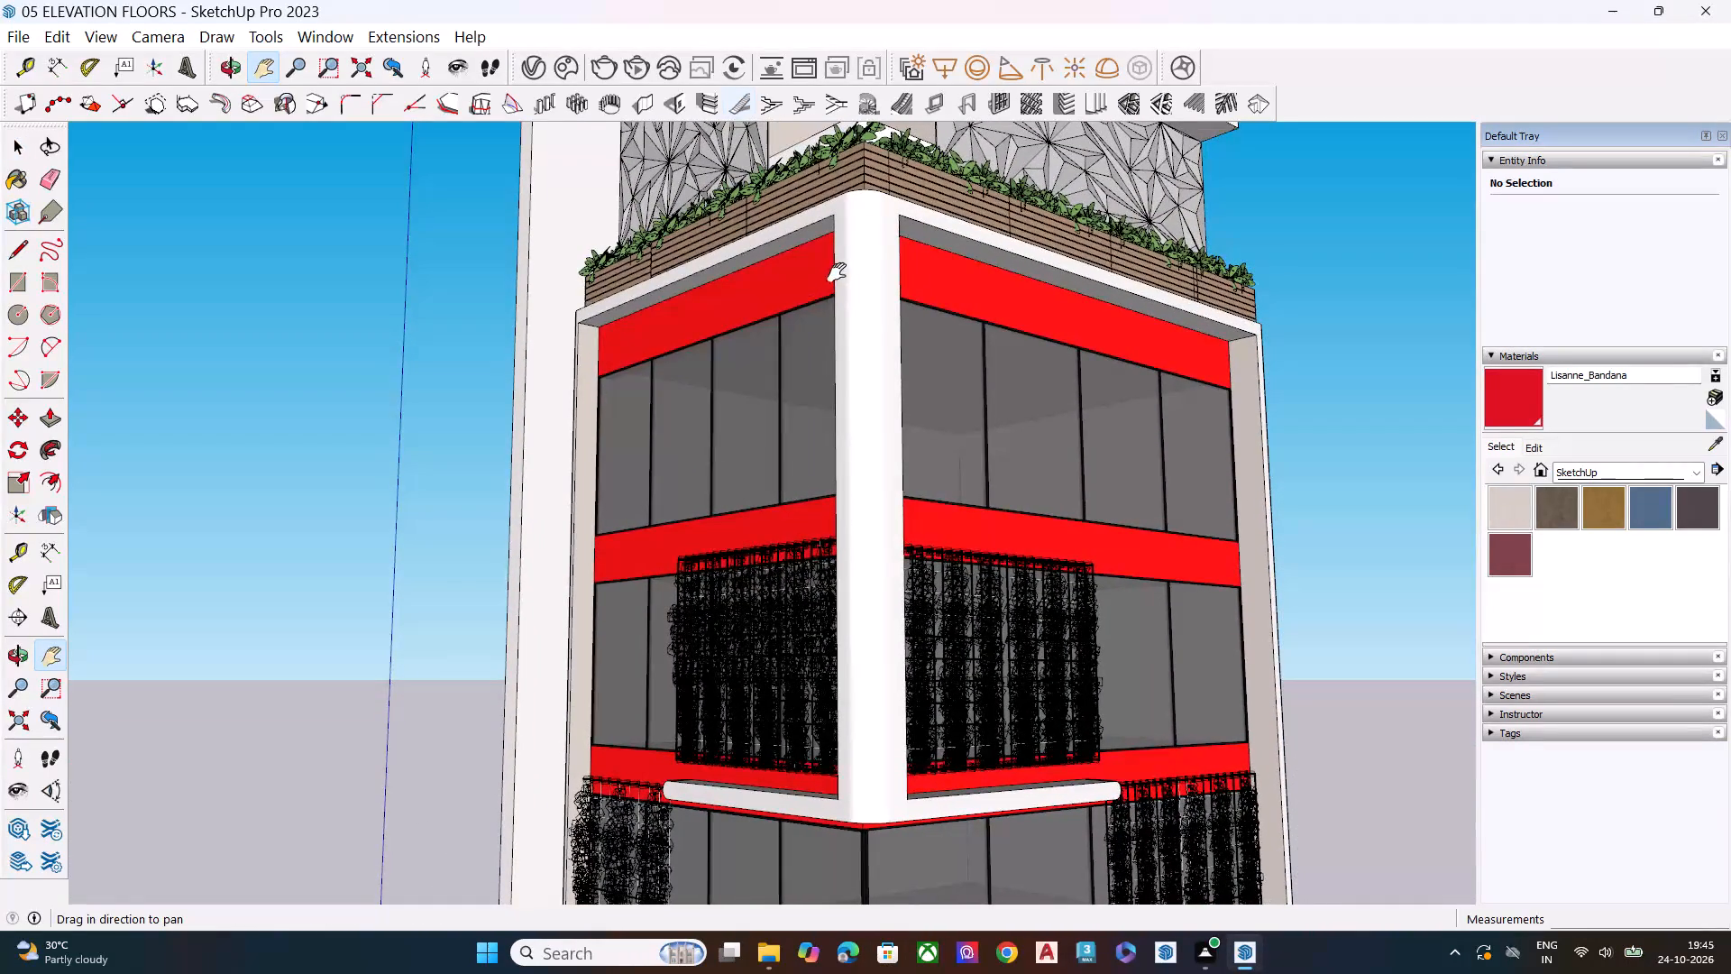
pyautogui.moveTo(882, 241); pyautogui.dragTo(883, 668)
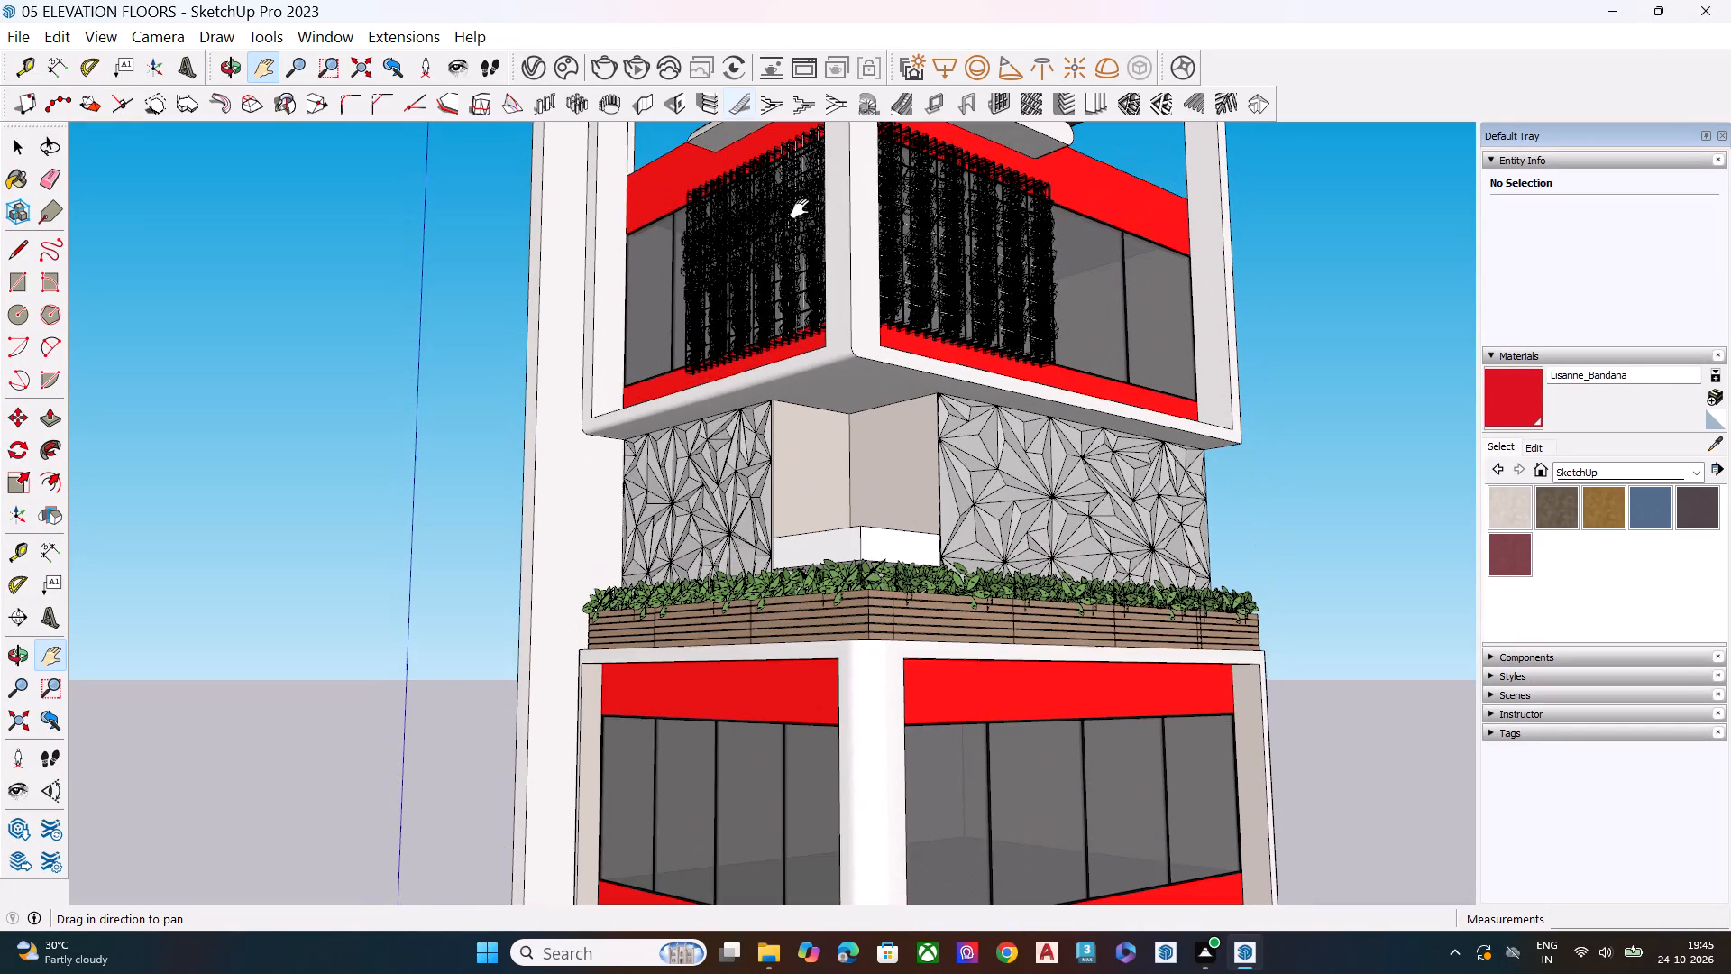
pyautogui.moveTo(829, 198); pyautogui.dragTo(907, 469)
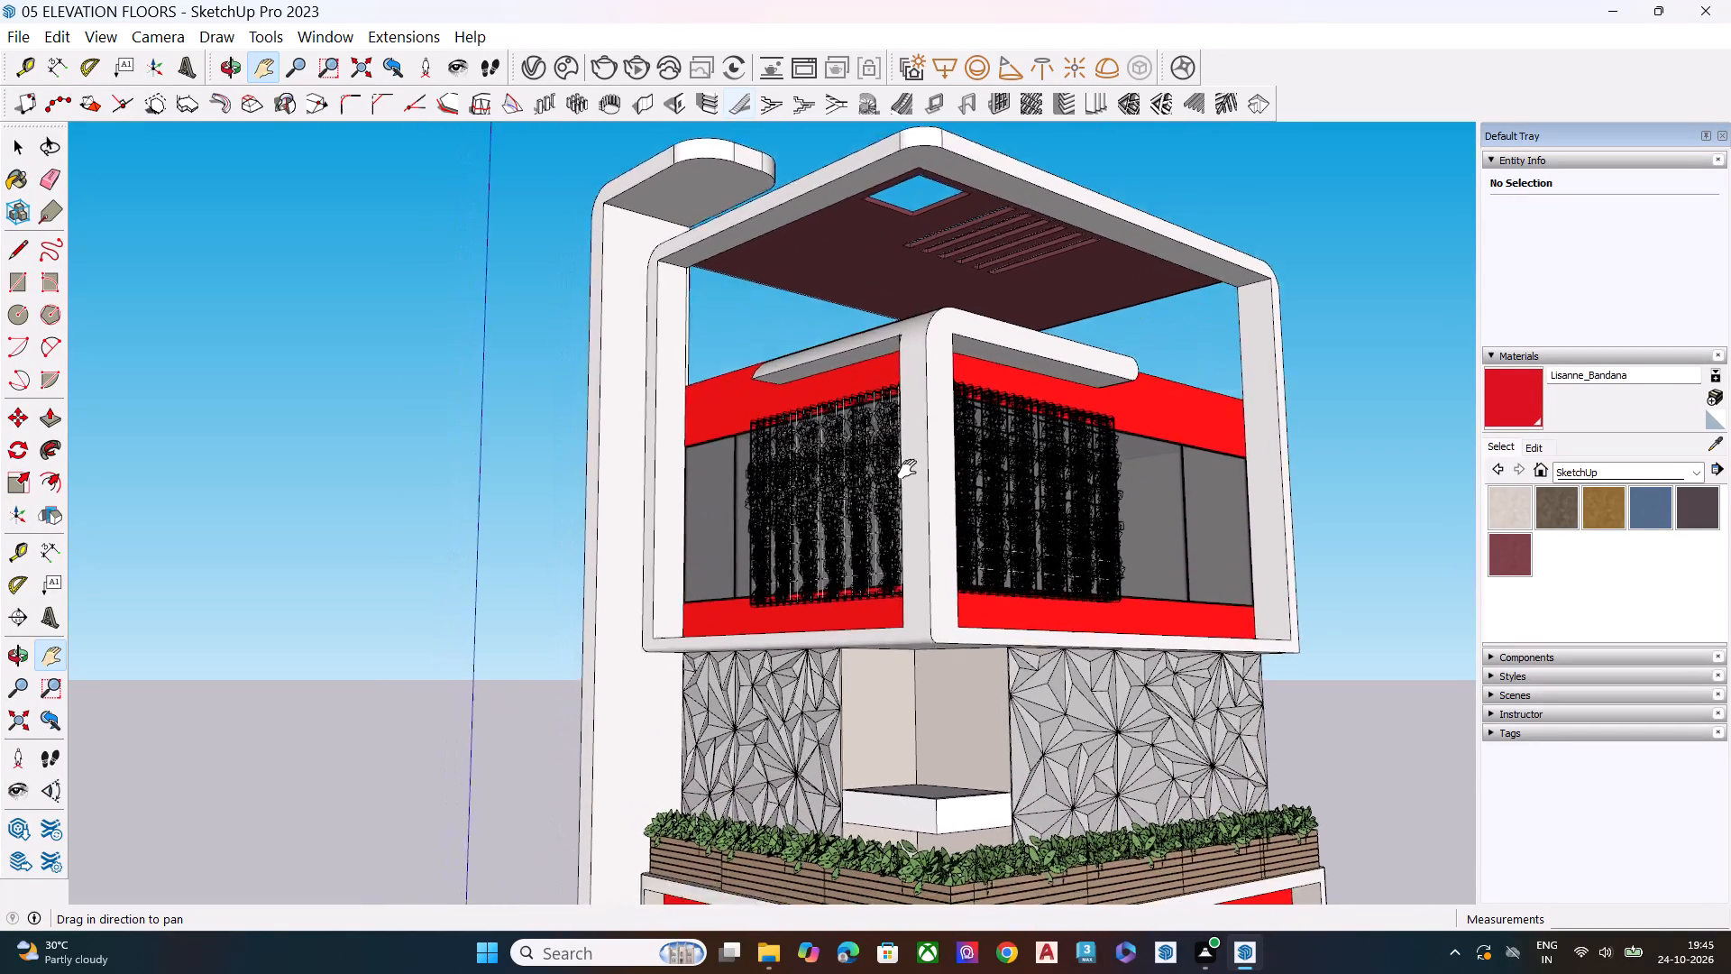
pyautogui.moveTo(907, 469); pyautogui.dragTo(888, 468)
pyautogui.moveTo(1141, 570); pyautogui.dragTo(673, 558, button='middle')
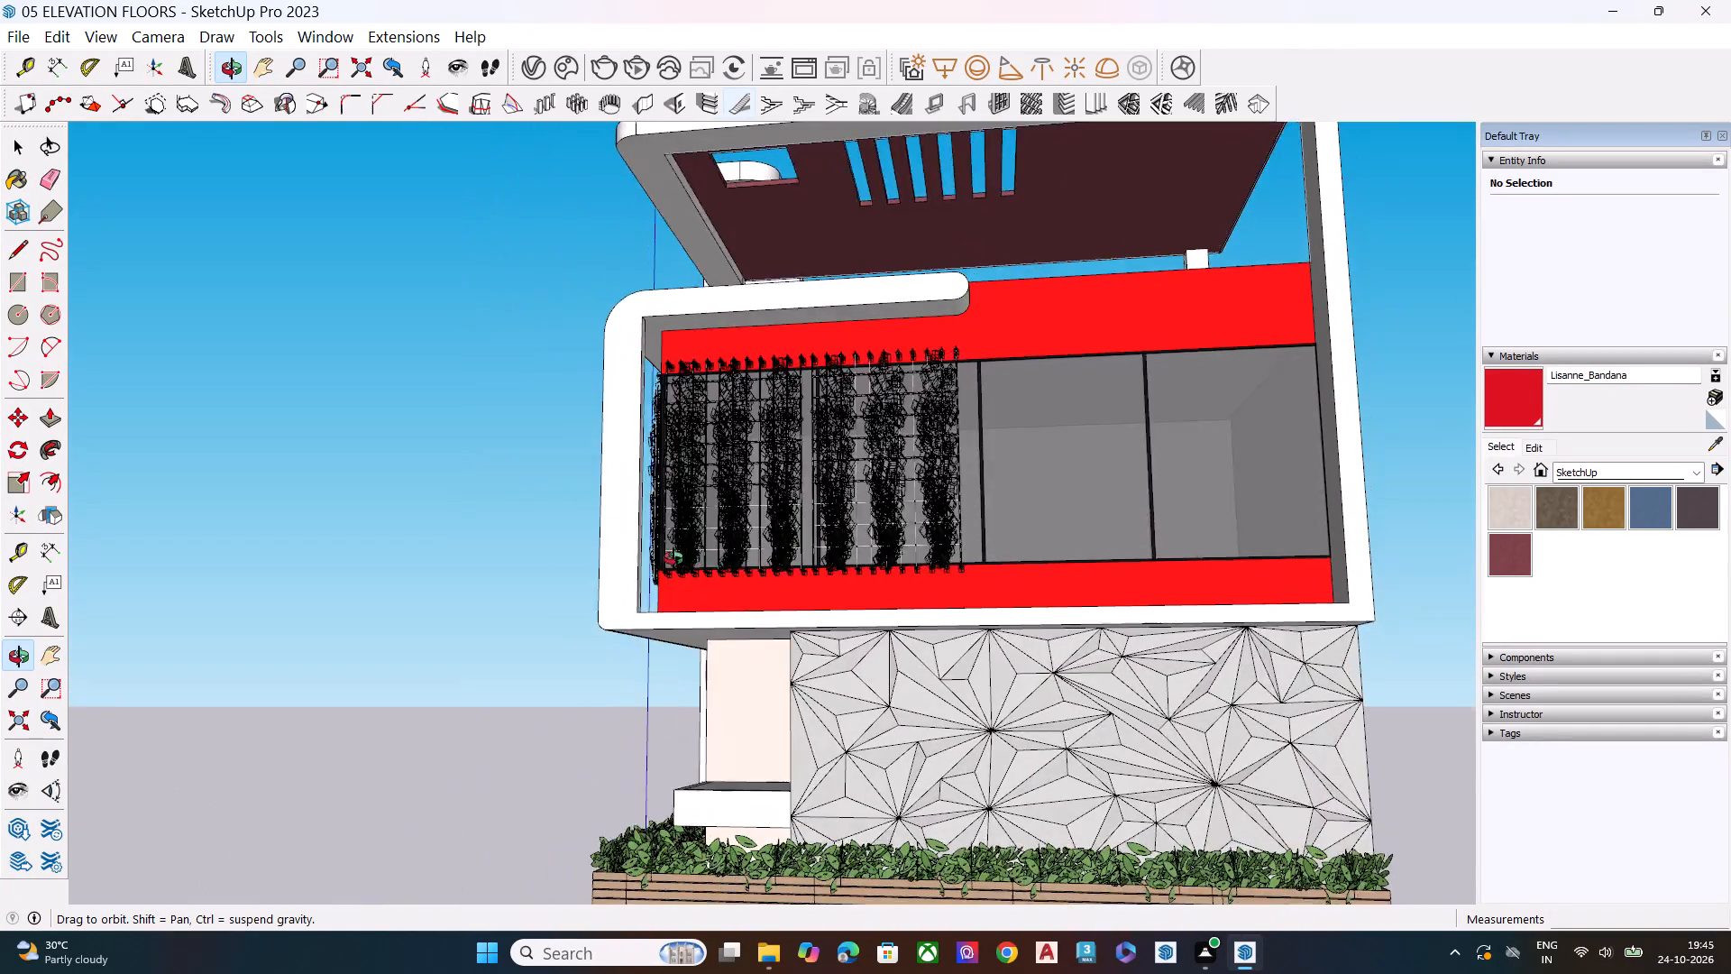
pyautogui.moveTo(673, 558); pyautogui.dragTo(397, 556, button='middle')
pyautogui.scroll(2, 760, 452)
pyautogui.press('space')
pyautogui.scroll(-16, 981, 331)
pyautogui.scroll(-6, 979, 327)
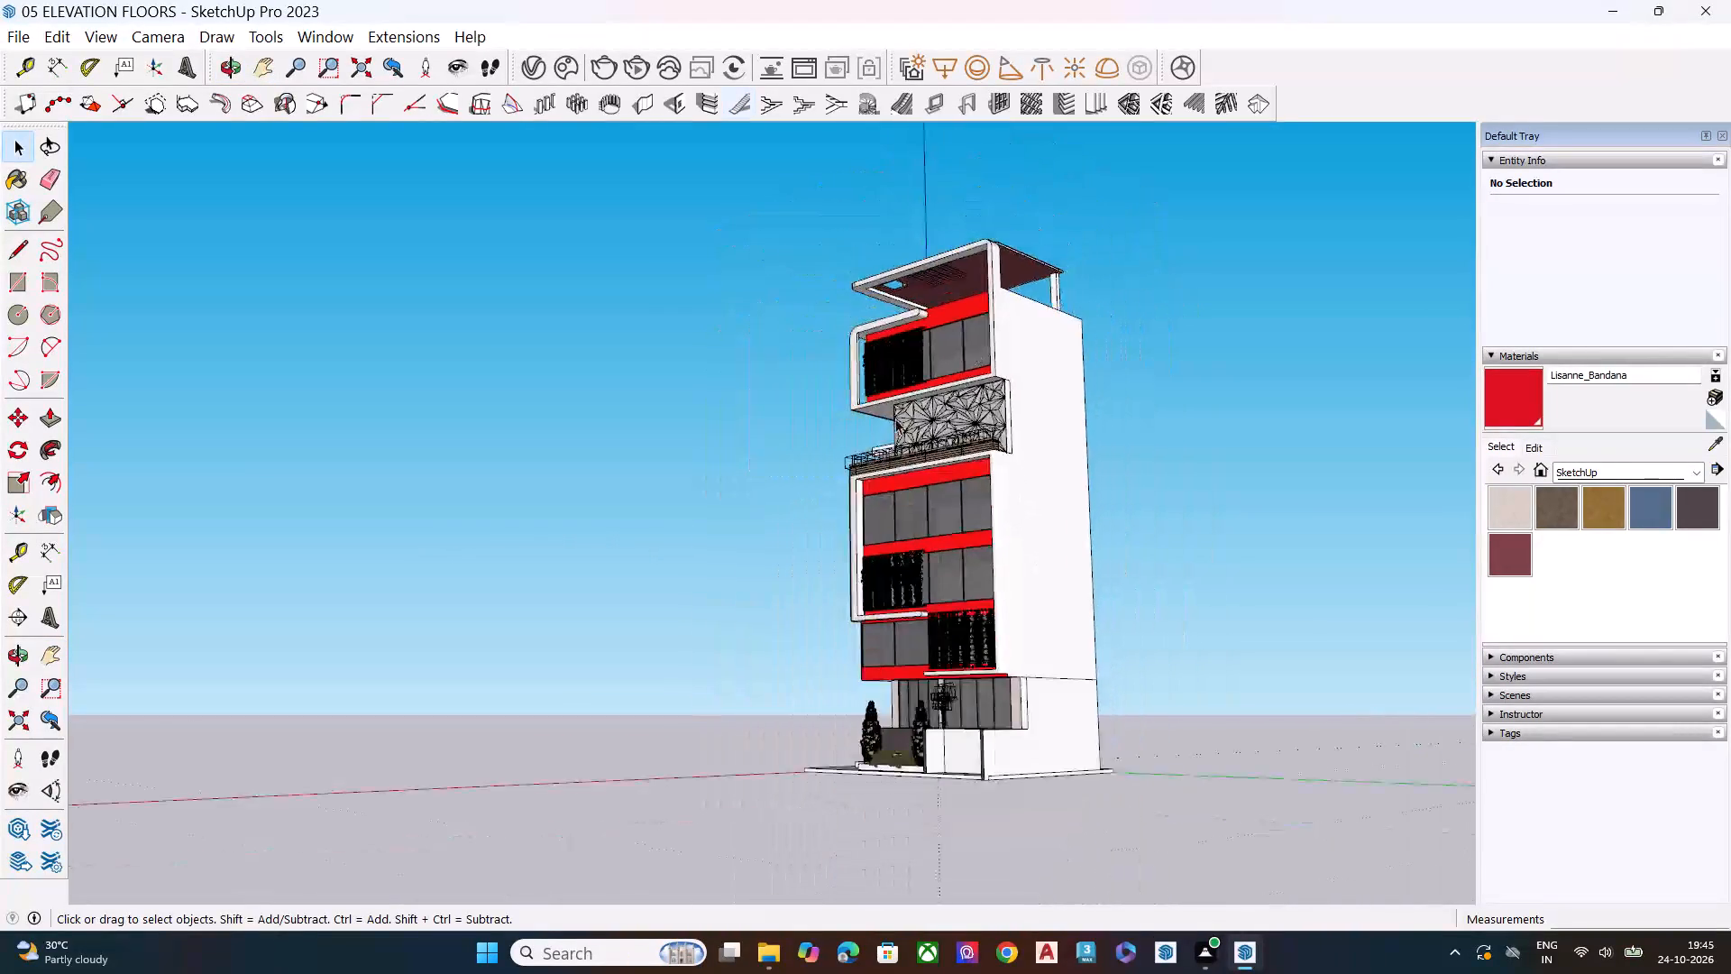
# Examine the lower facade's red band, first-floor corner glazing and slab underside from low angles.
pyautogui.moveTo(856, 481); pyautogui.dragTo(951, 373, button='middle')
pyautogui.scroll(7, 897, 612)
pyautogui.moveTo(890, 778); pyautogui.dragTo(1259, 654, button='middle')
pyautogui.scroll(3, 1137, 701)
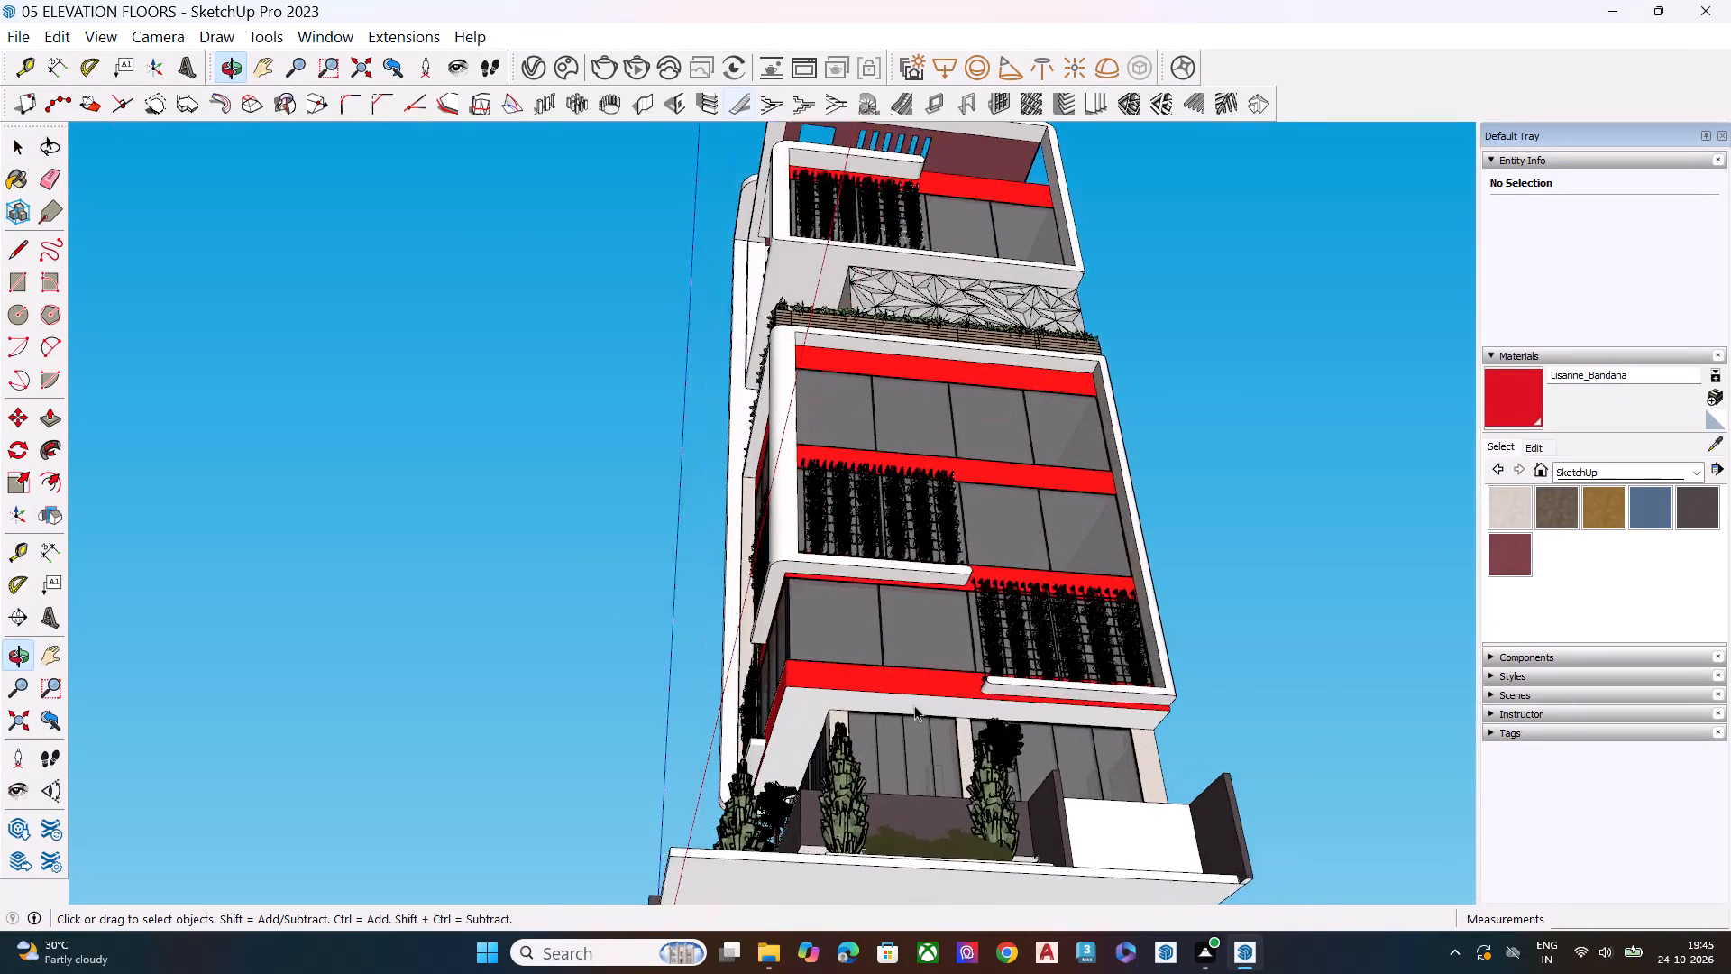
pyautogui.scroll(4, 914, 705)
pyautogui.scroll(7, 759, 693)
pyautogui.moveTo(782, 691); pyautogui.dragTo(646, 729, button='middle')
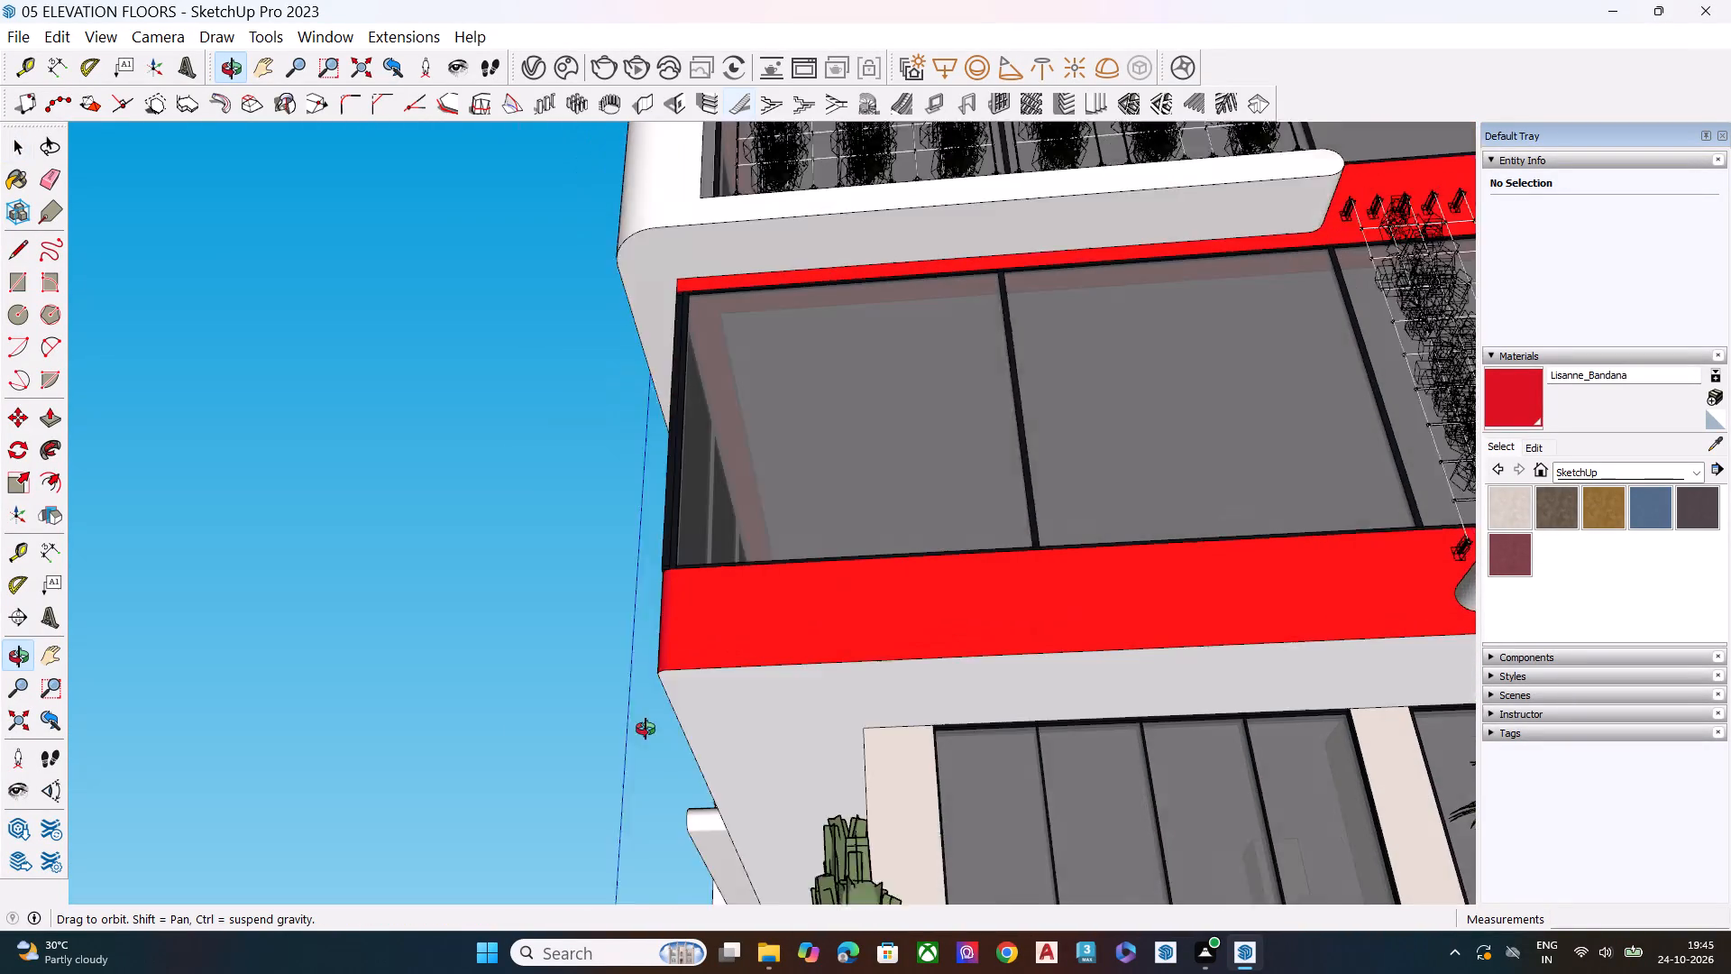
pyautogui.moveTo(646, 729); pyautogui.dragTo(602, 730, button='middle')
pyautogui.scroll(1, 986, 717)
pyautogui.press('space')
pyautogui.scroll(-4, 985, 720)
pyautogui.moveTo(856, 733); pyautogui.dragTo(858, 655, button='middle')
pyautogui.scroll(-2, 865, 655)
pyautogui.scroll(1, 869, 657)
pyautogui.scroll(-1, 870, 657)
pyautogui.scroll(-3, 953, 501)
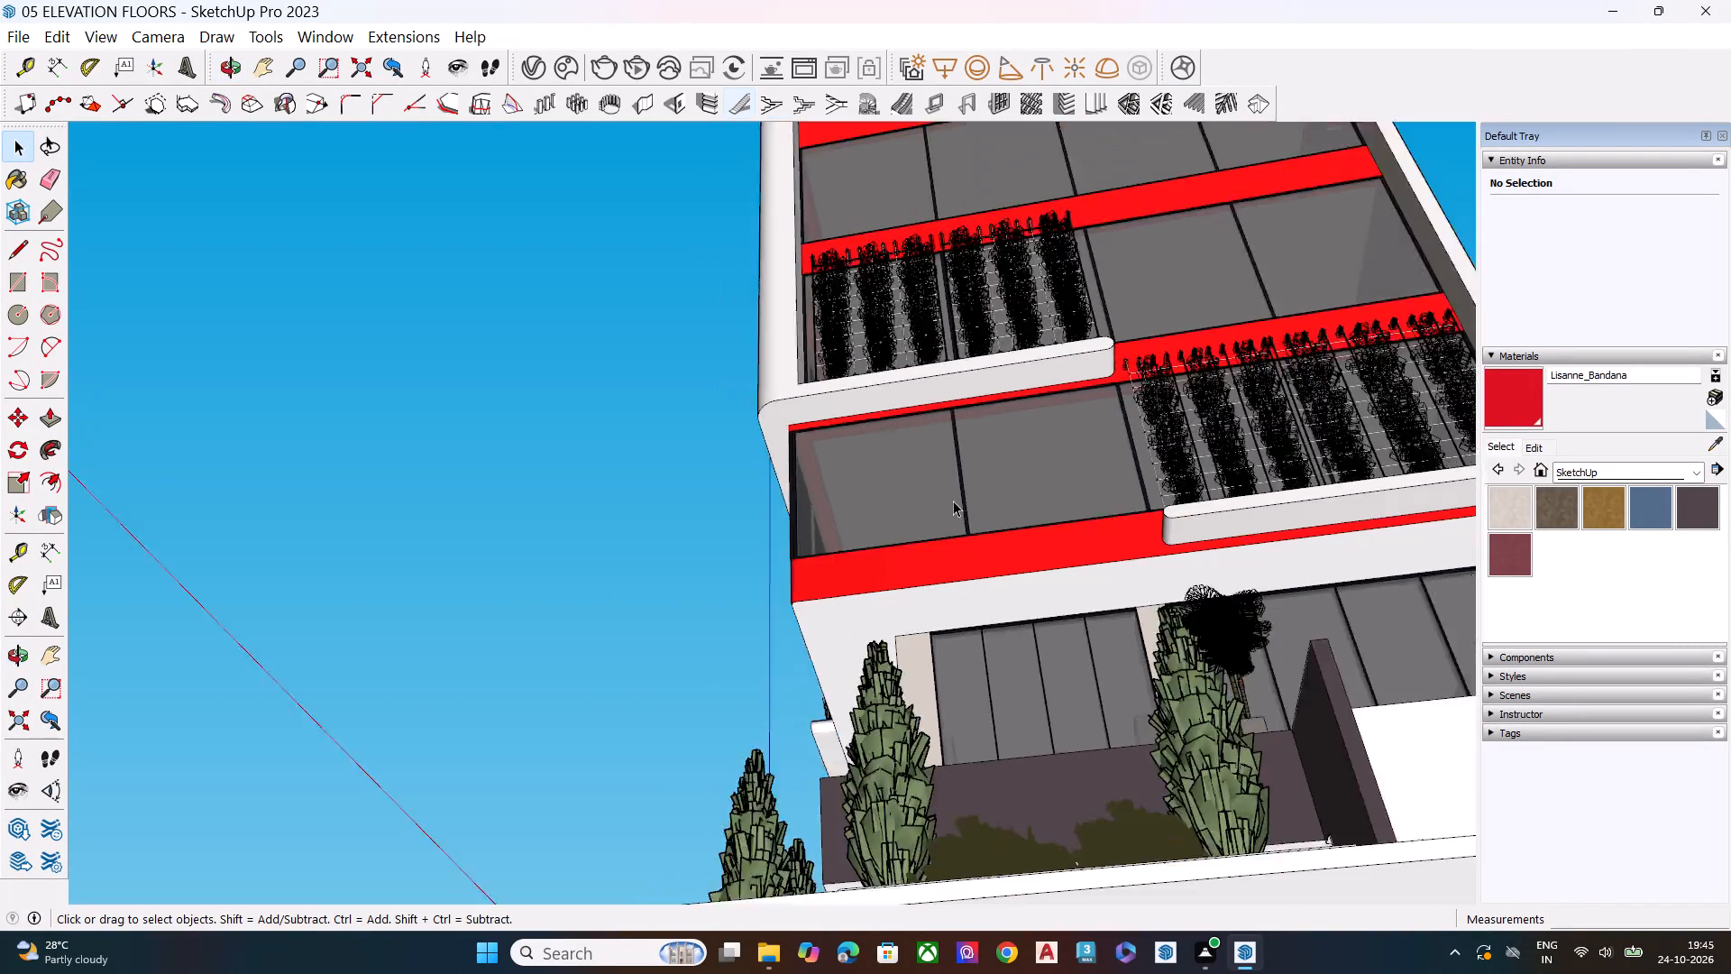
pyautogui.scroll(-5, 953, 501)
# Import the Group_147.skp component from the Downloads folder into the model.
pyautogui.click(32, 43)
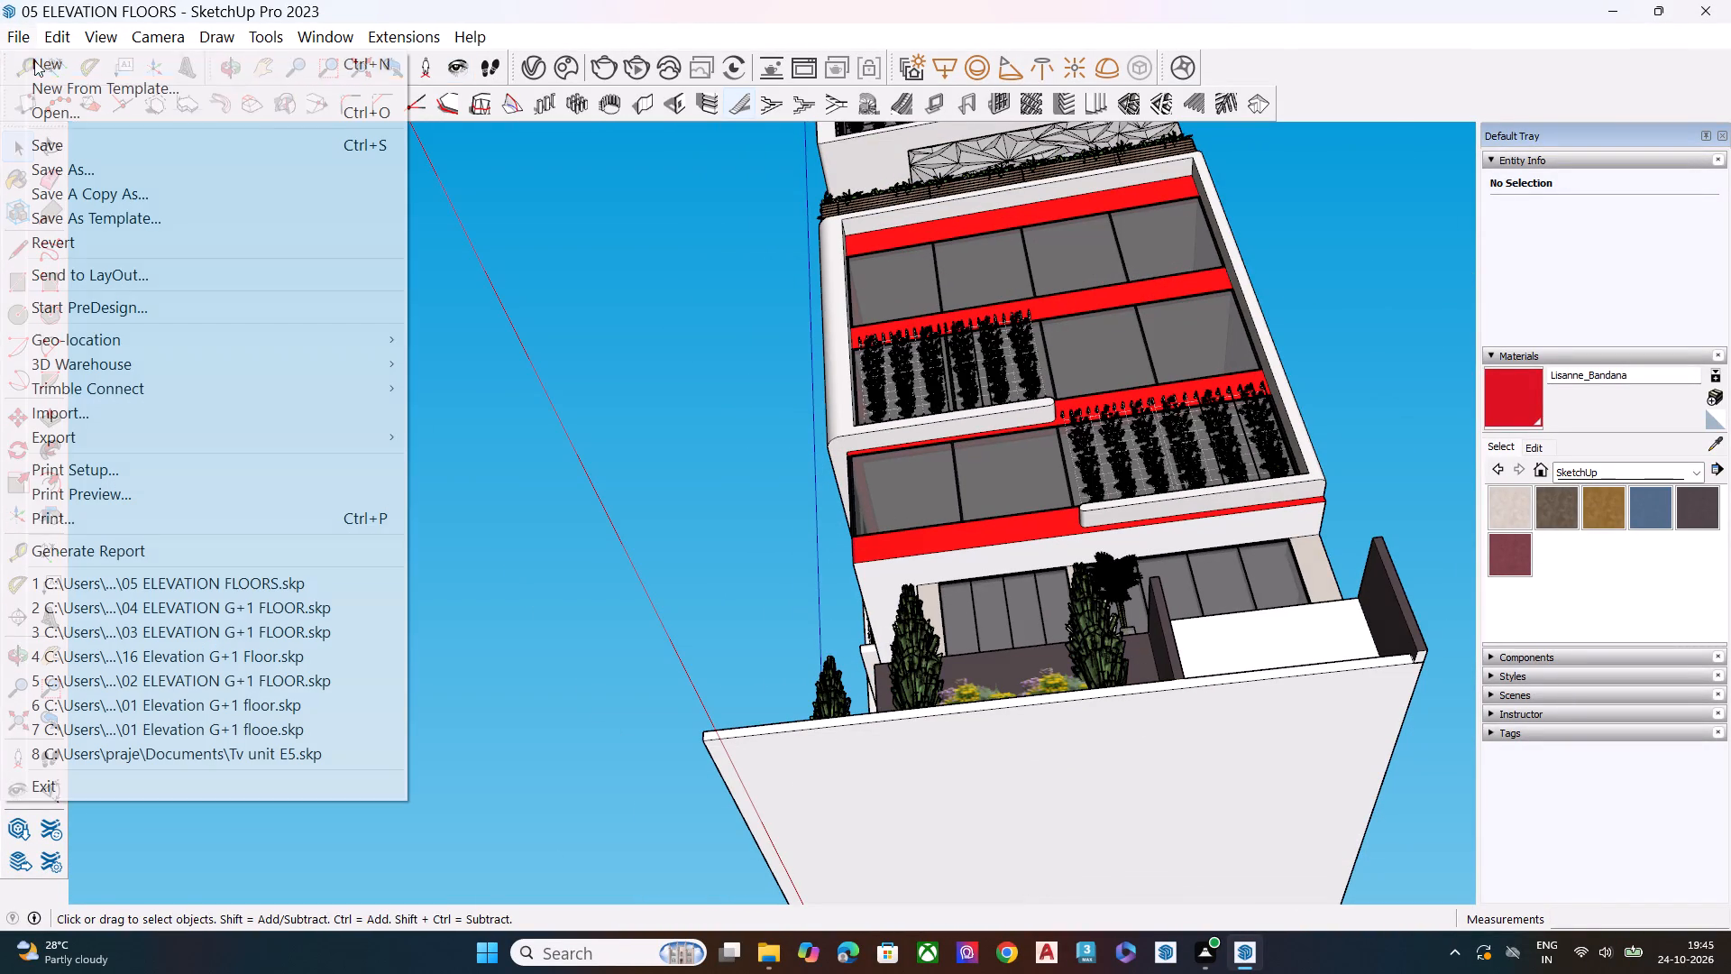
pyautogui.click(139, 410)
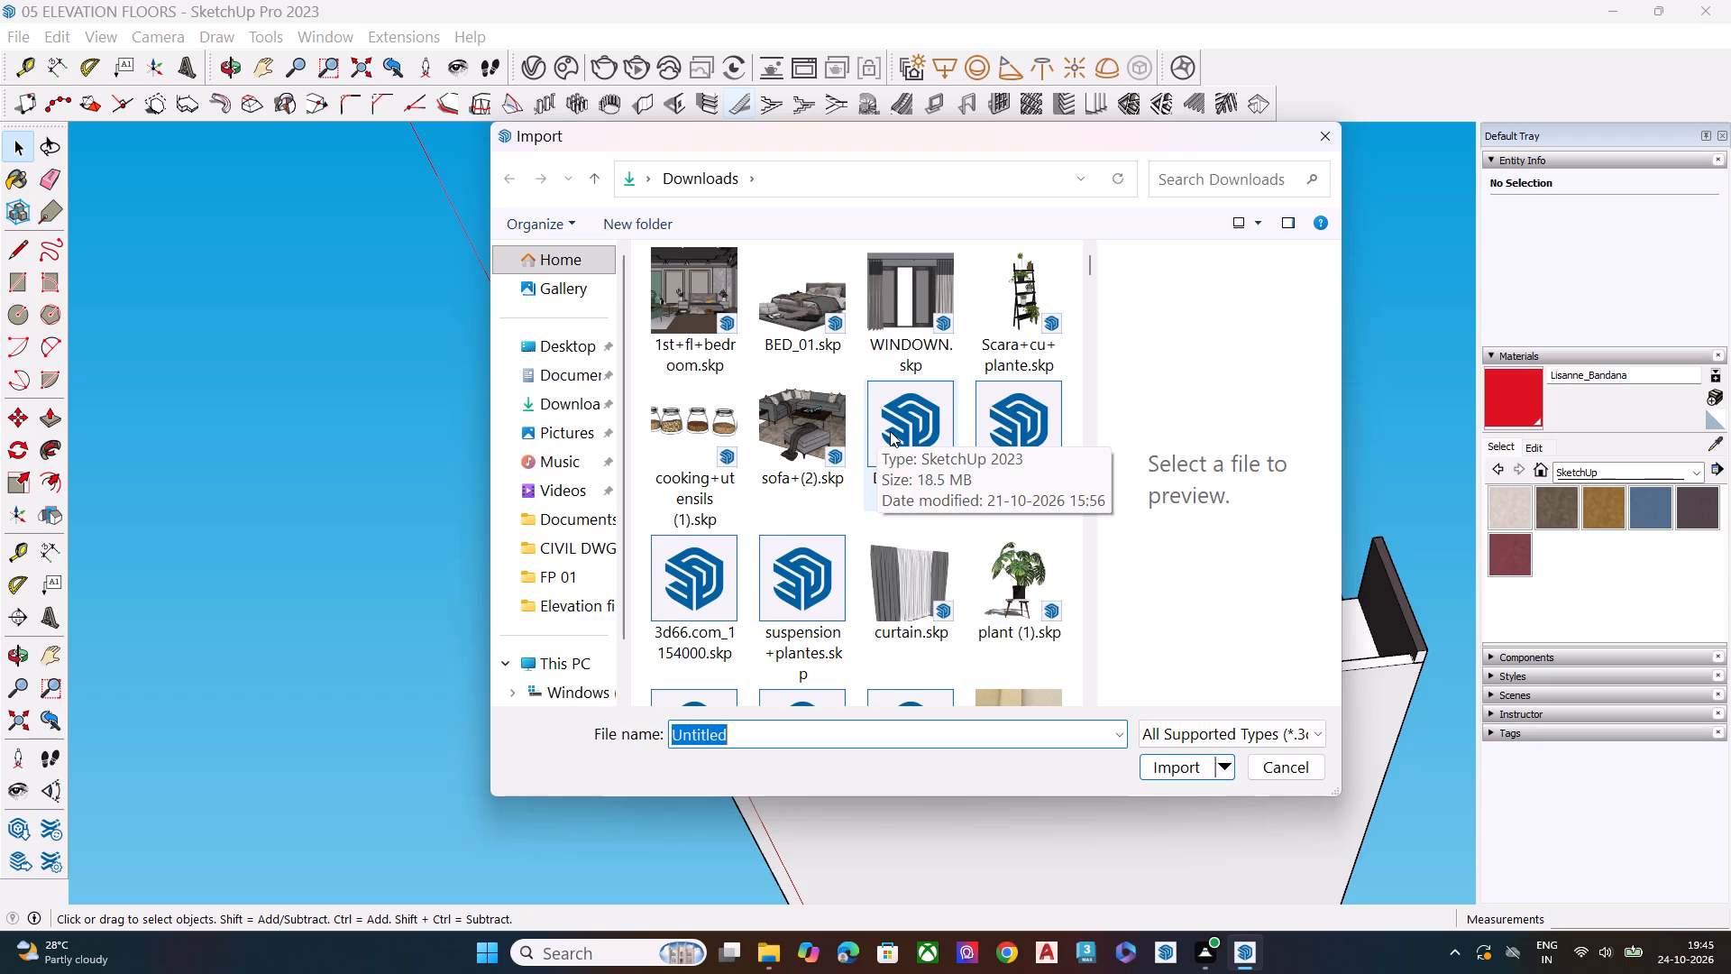
pyautogui.scroll(-5, 925, 375)
pyautogui.scroll(4, 913, 464)
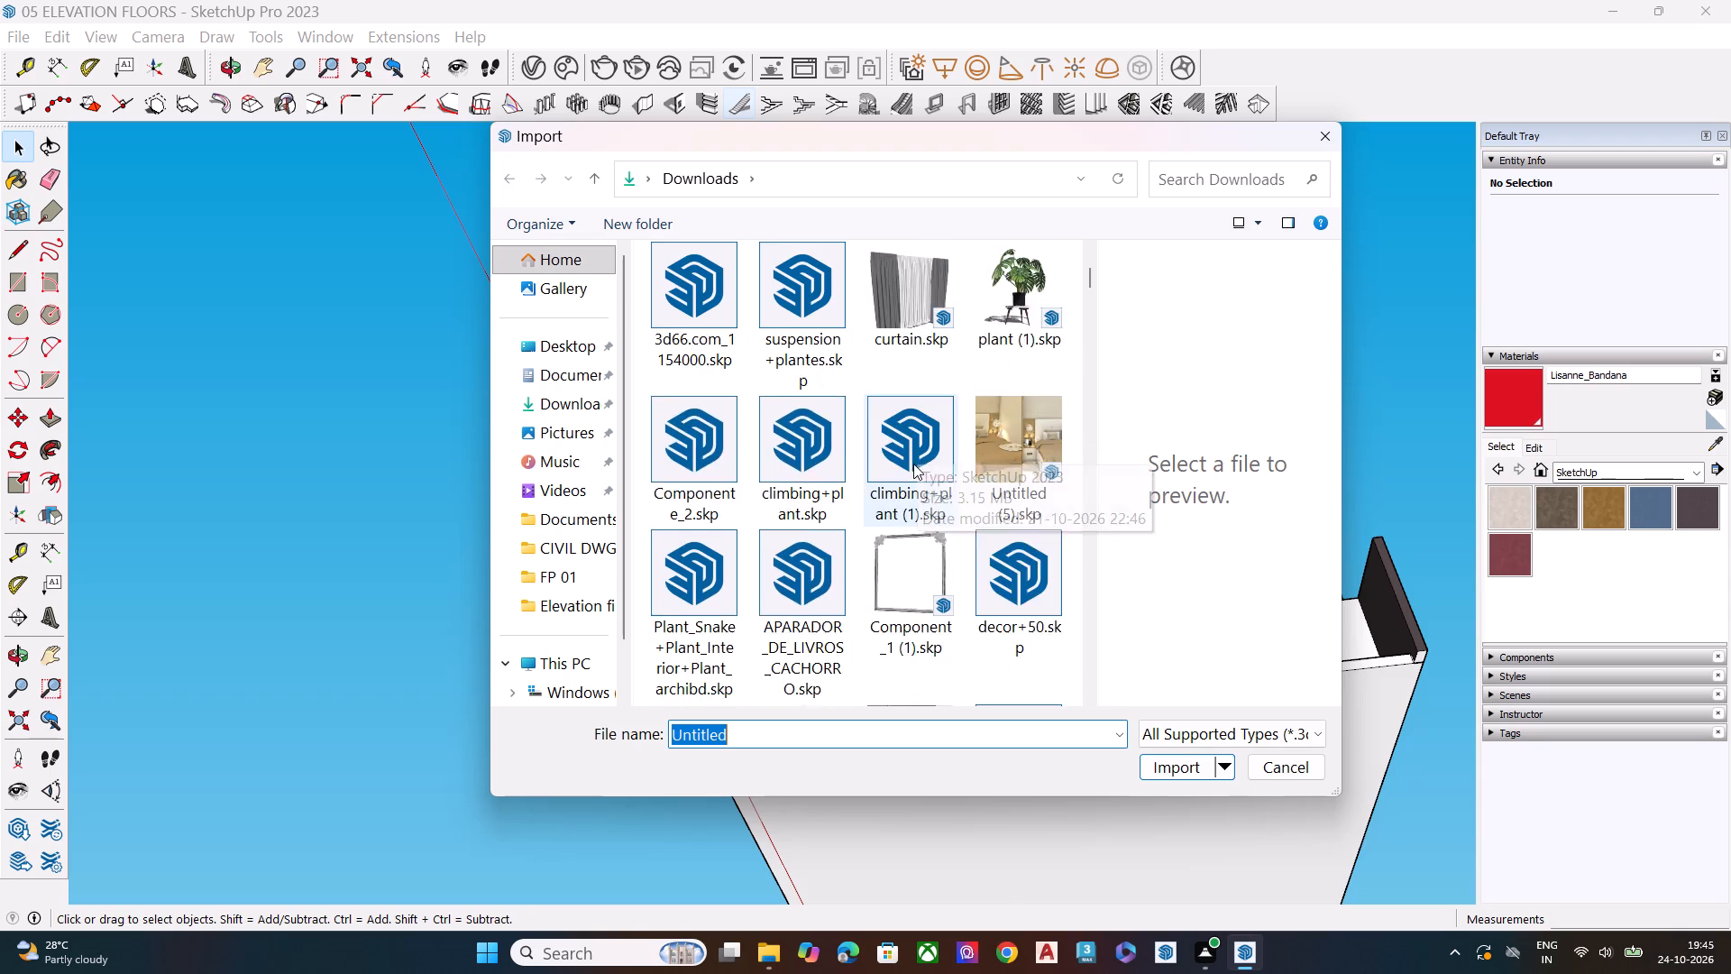
pyautogui.scroll(-1, 913, 464)
pyautogui.scroll(1, 913, 464)
pyautogui.scroll(-2, 913, 464)
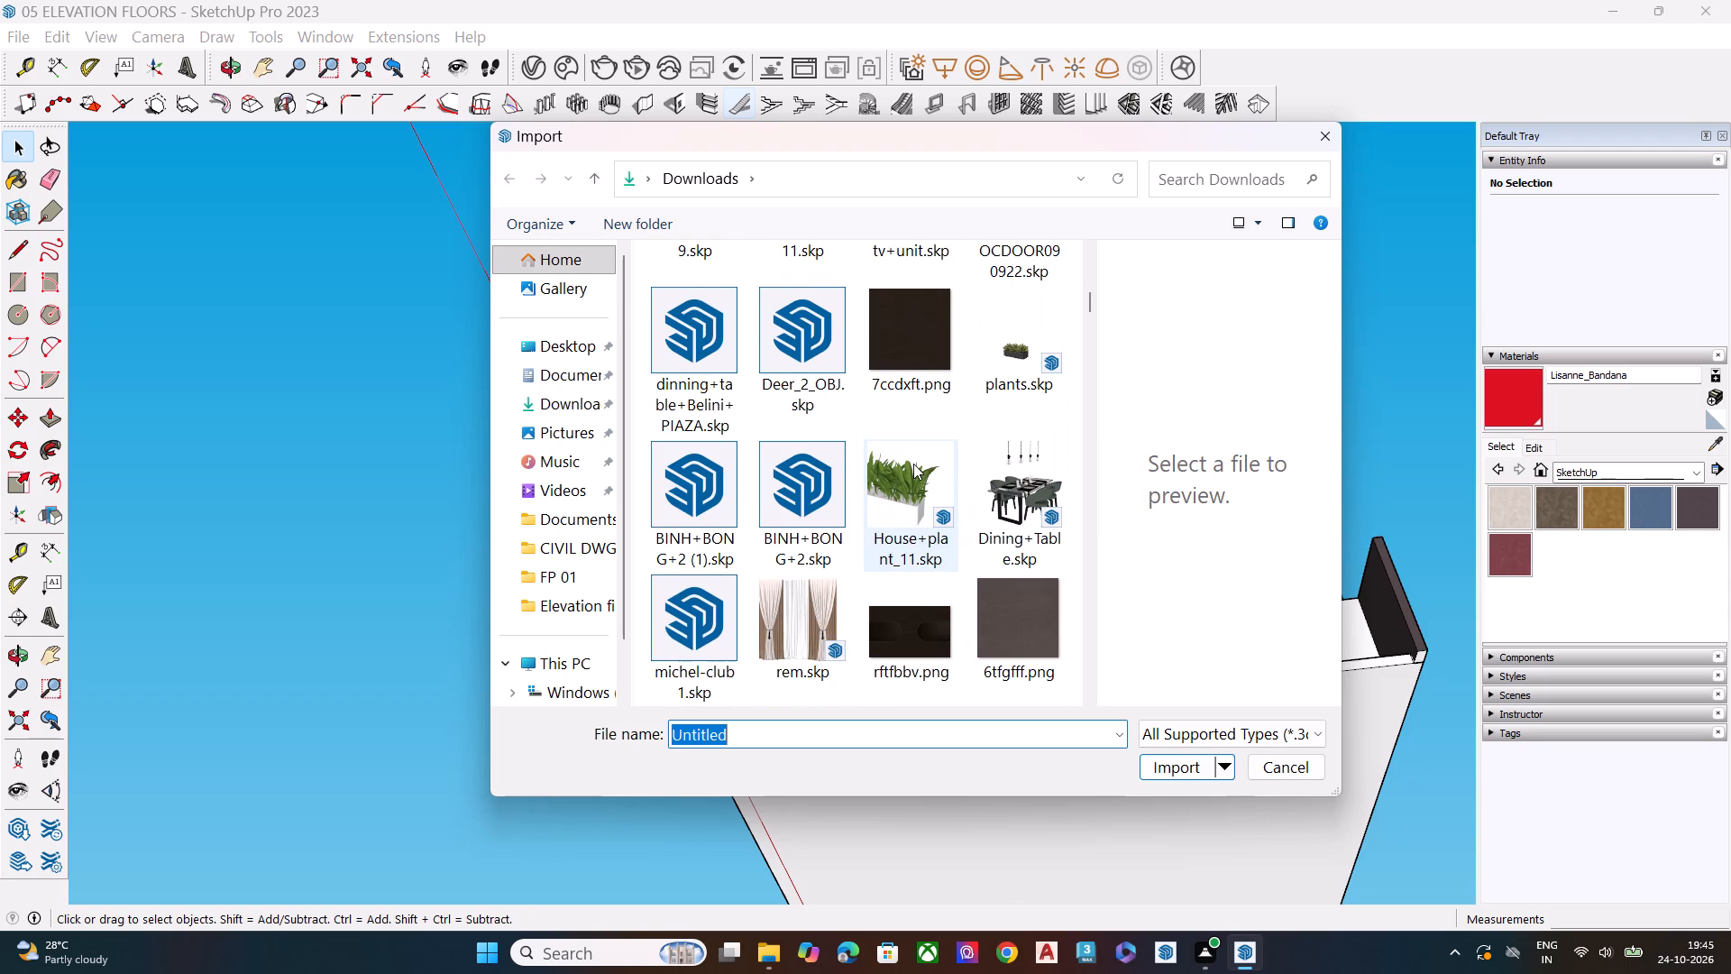
pyautogui.scroll(-1, 959, 453)
pyautogui.scroll(-1, 920, 534)
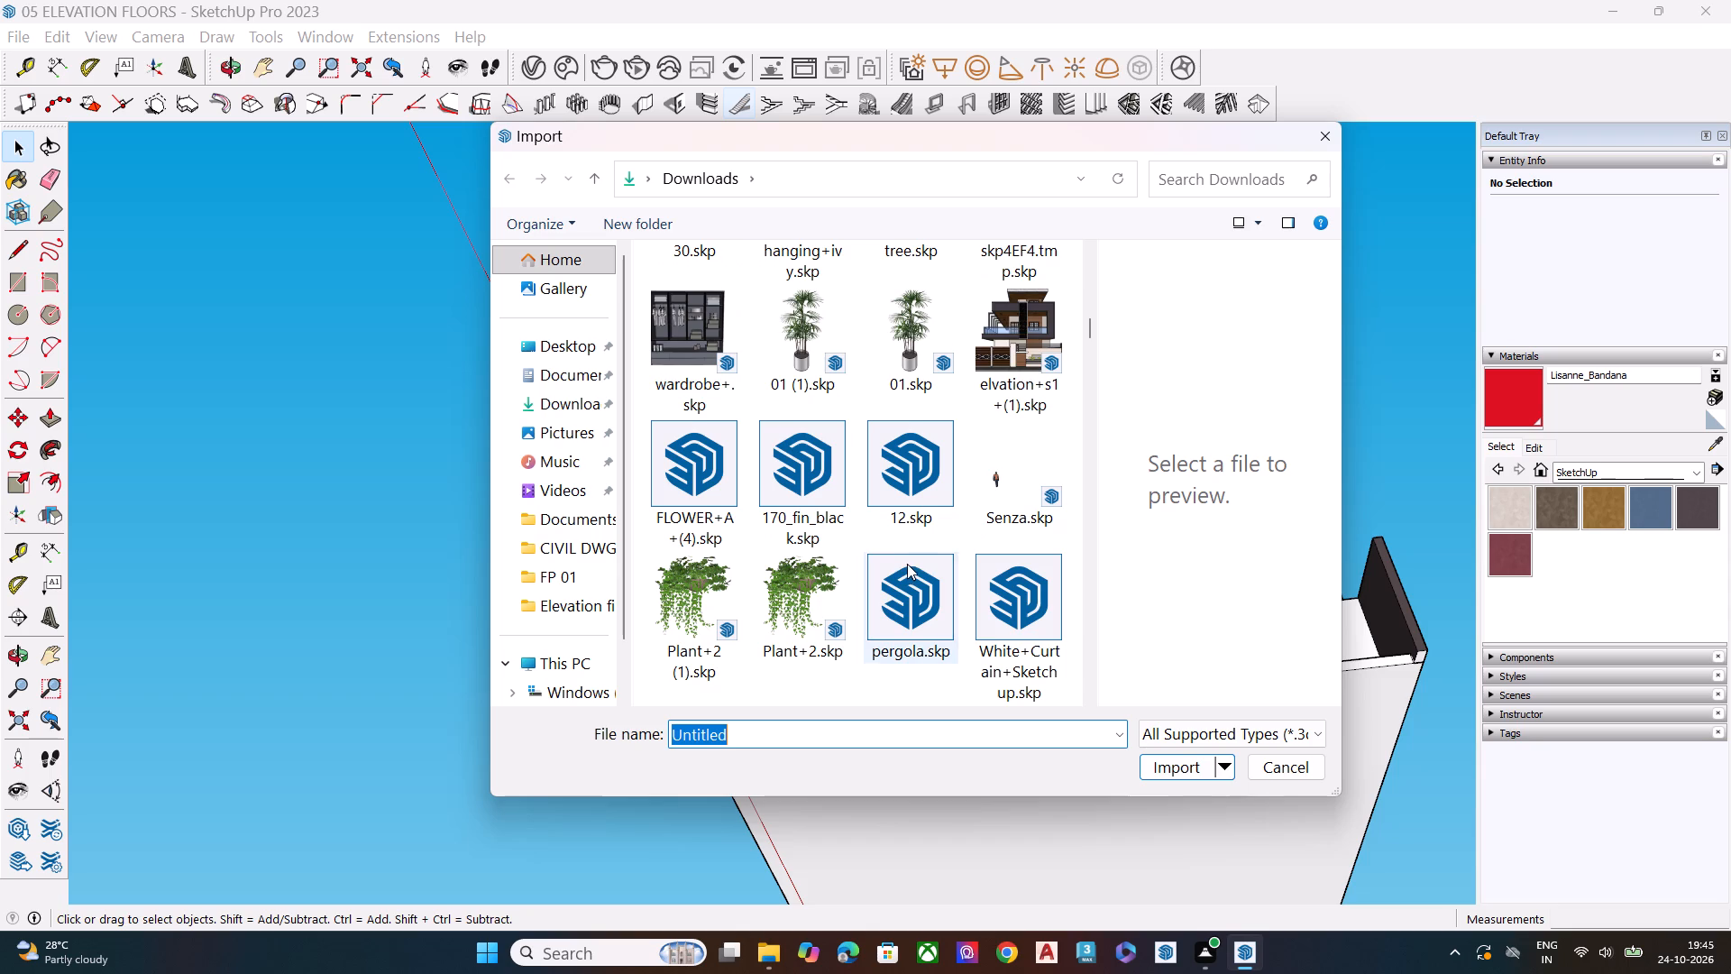
pyautogui.scroll(-2, 846, 629)
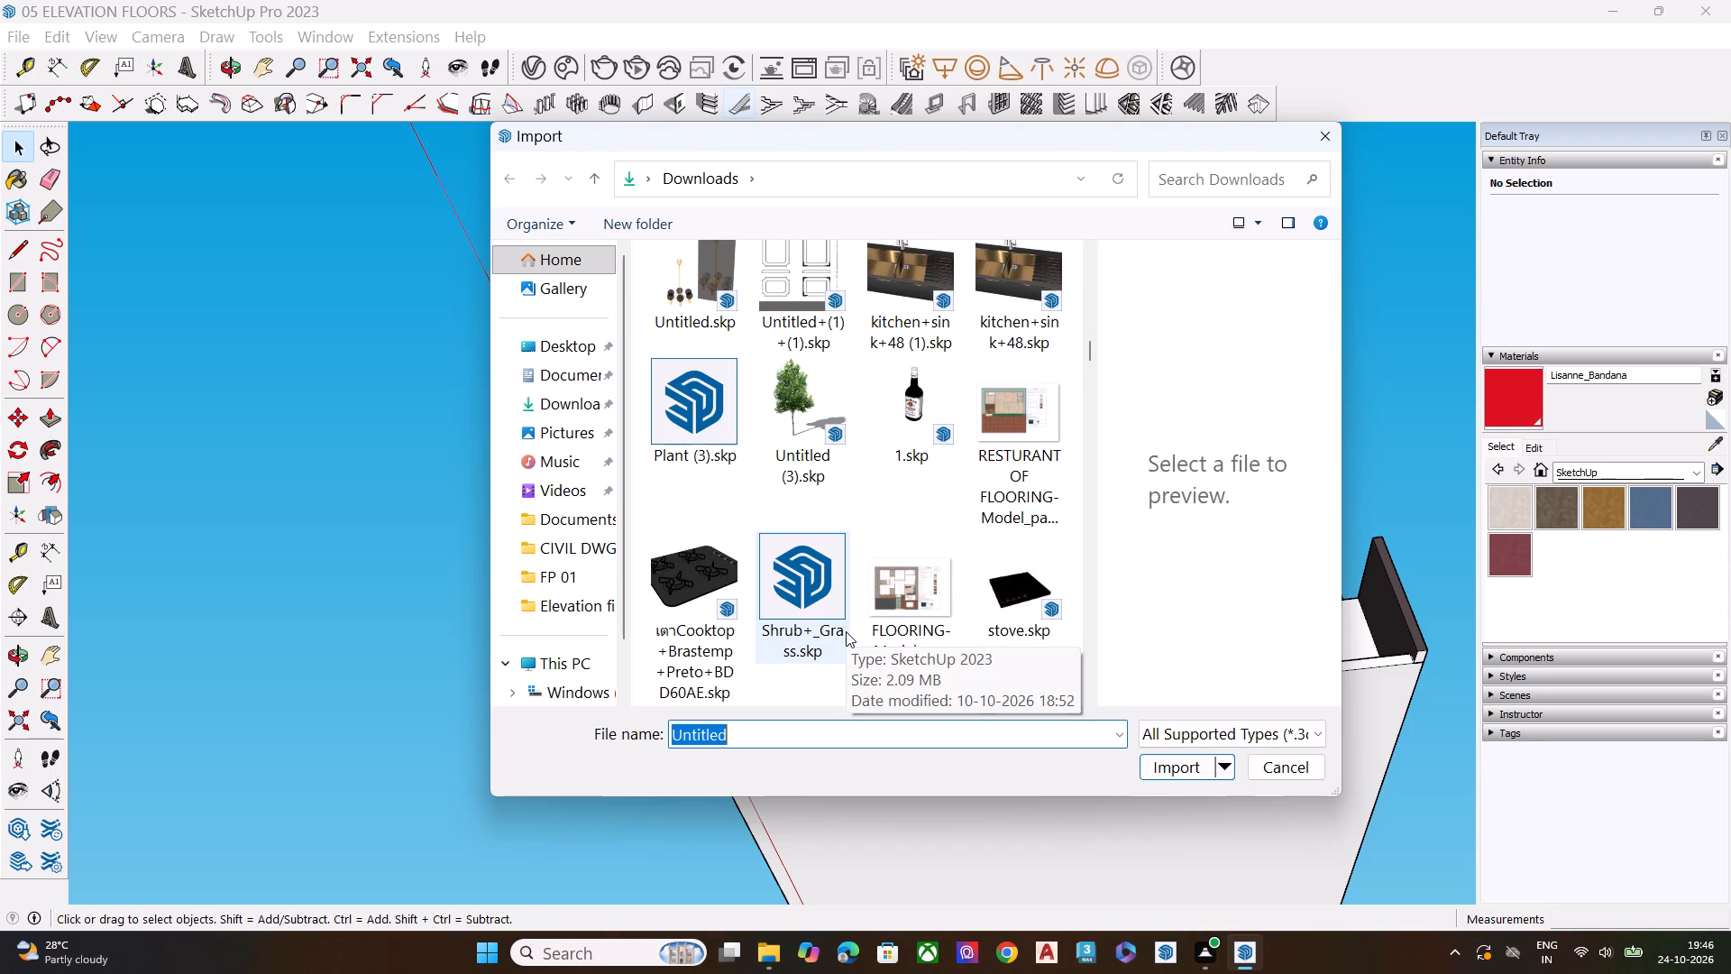
pyautogui.scroll(-1, 905, 467)
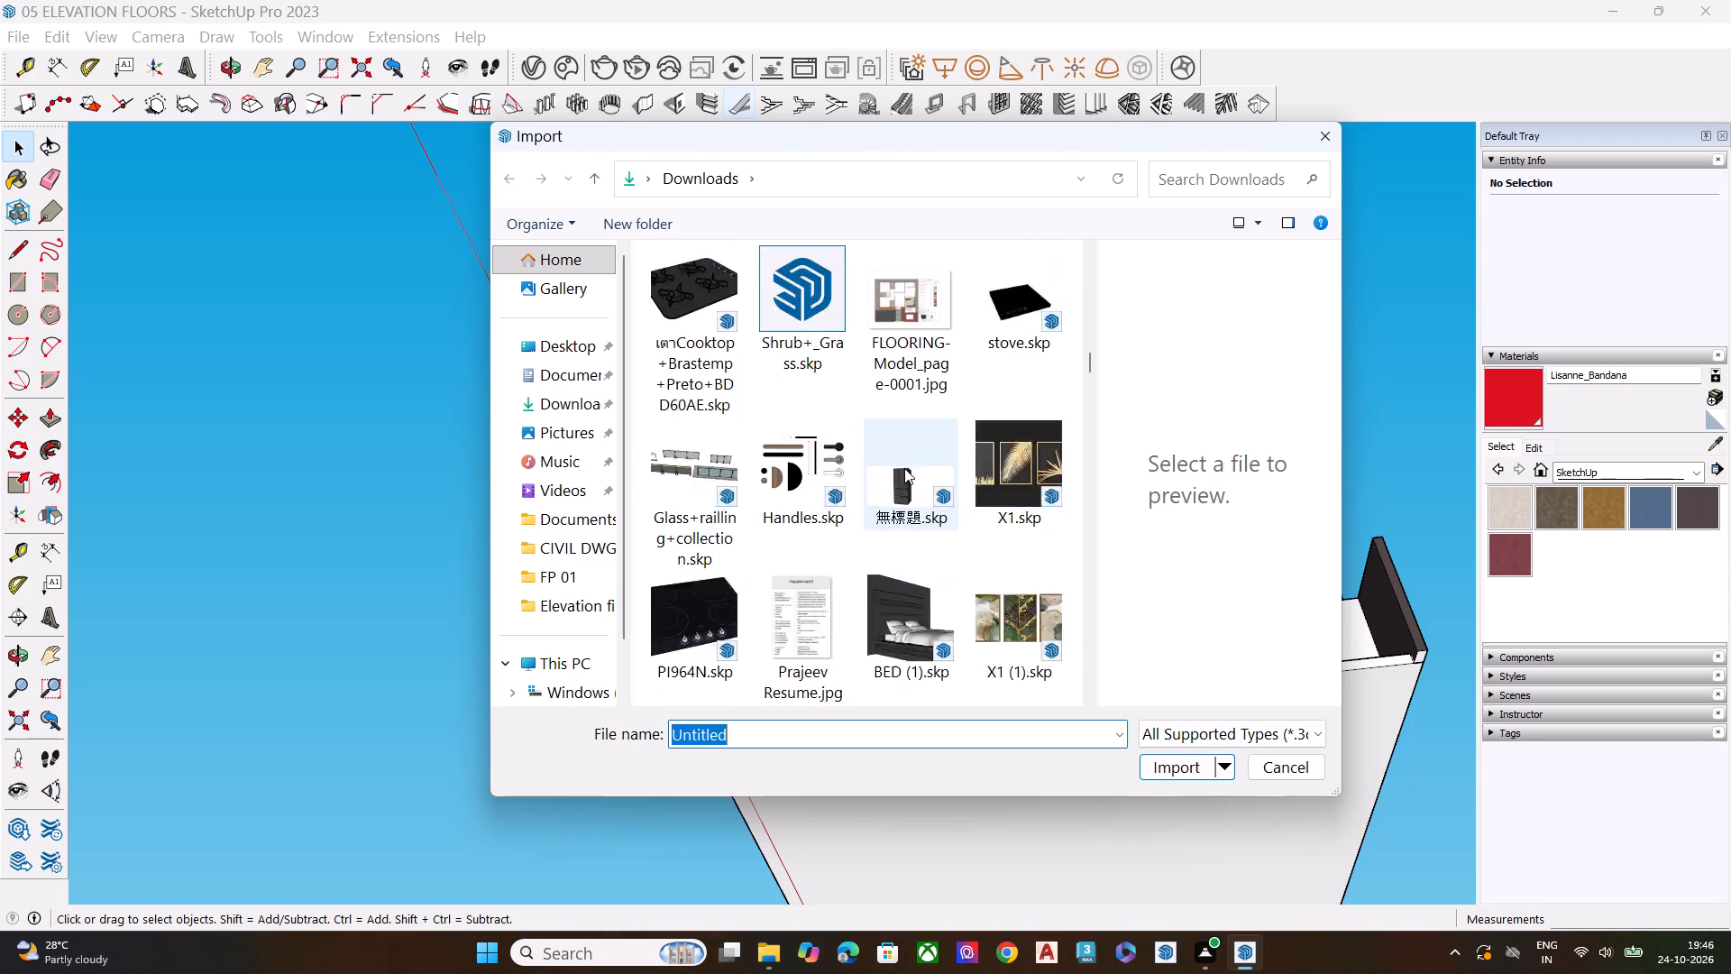
pyautogui.scroll(-2, 904, 468)
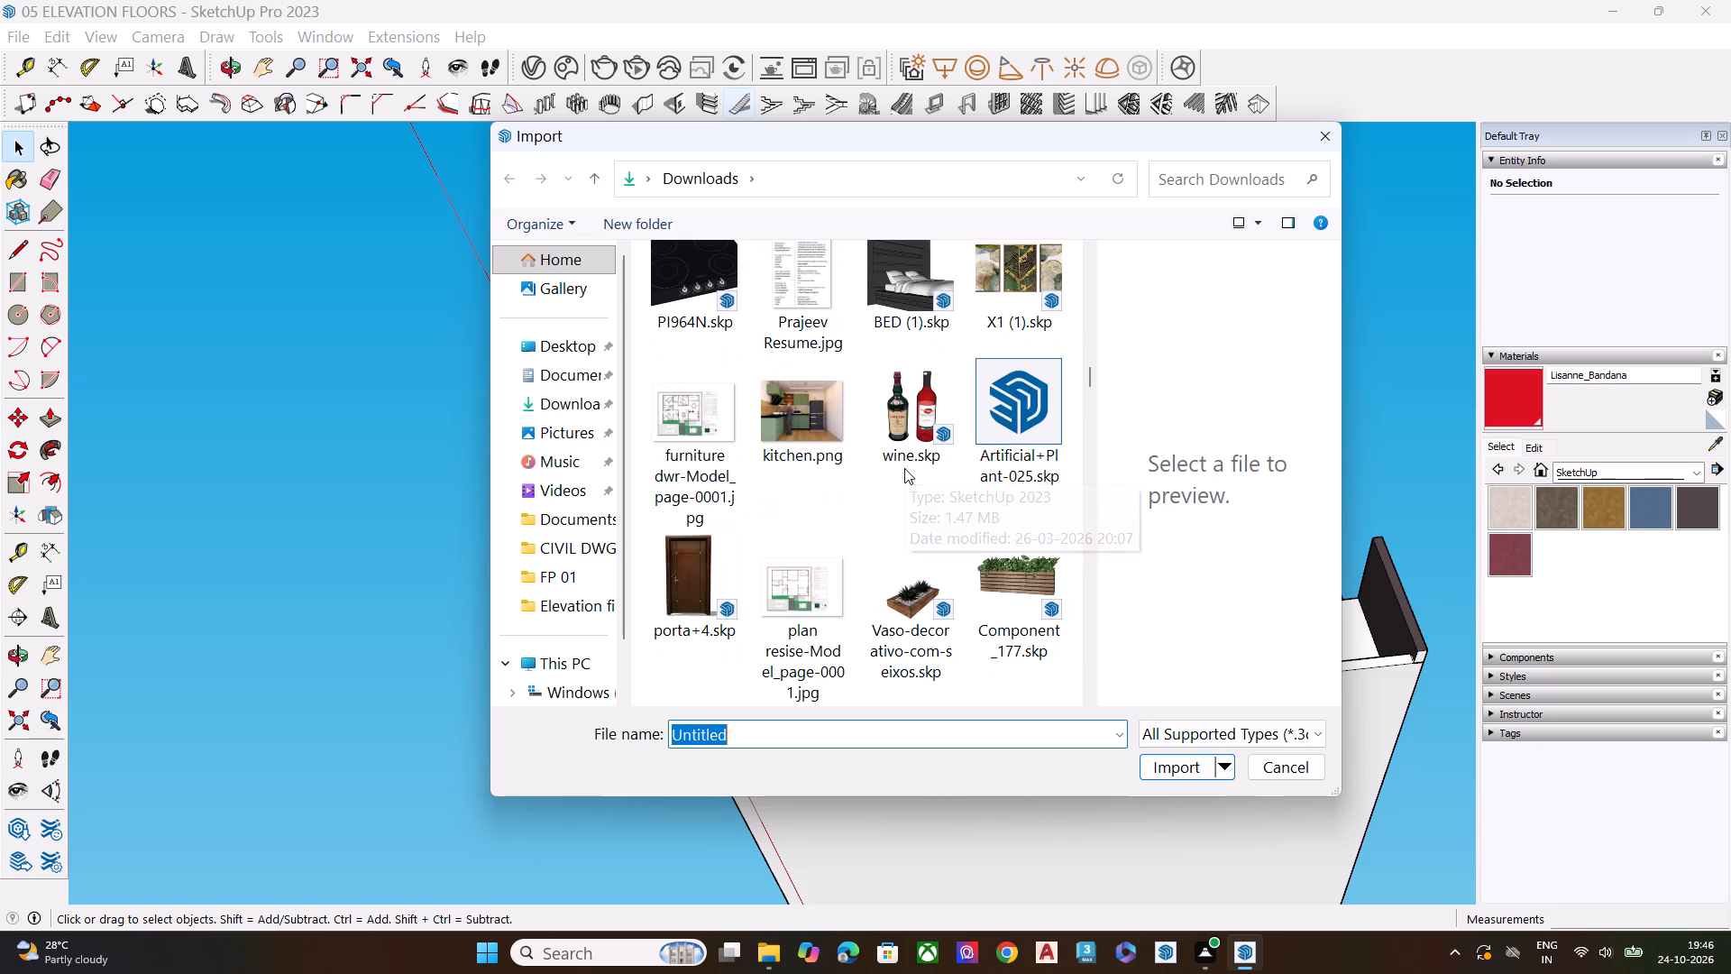
pyautogui.scroll(-3, 904, 468)
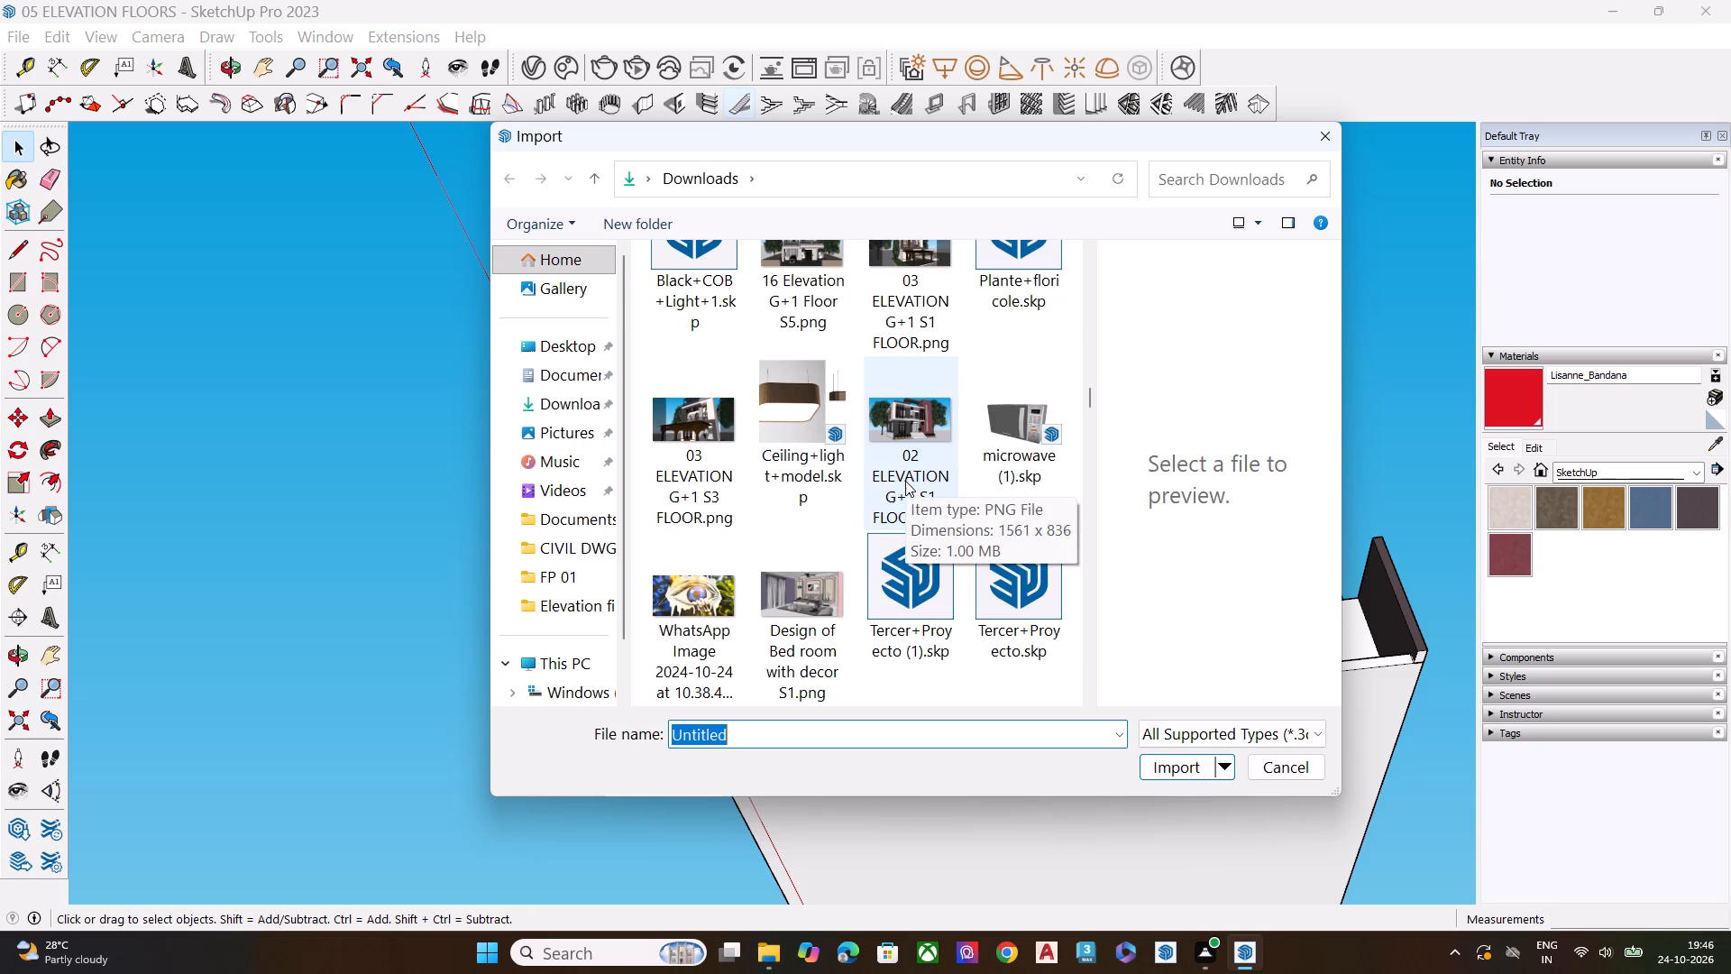
pyautogui.scroll(-1, 905, 481)
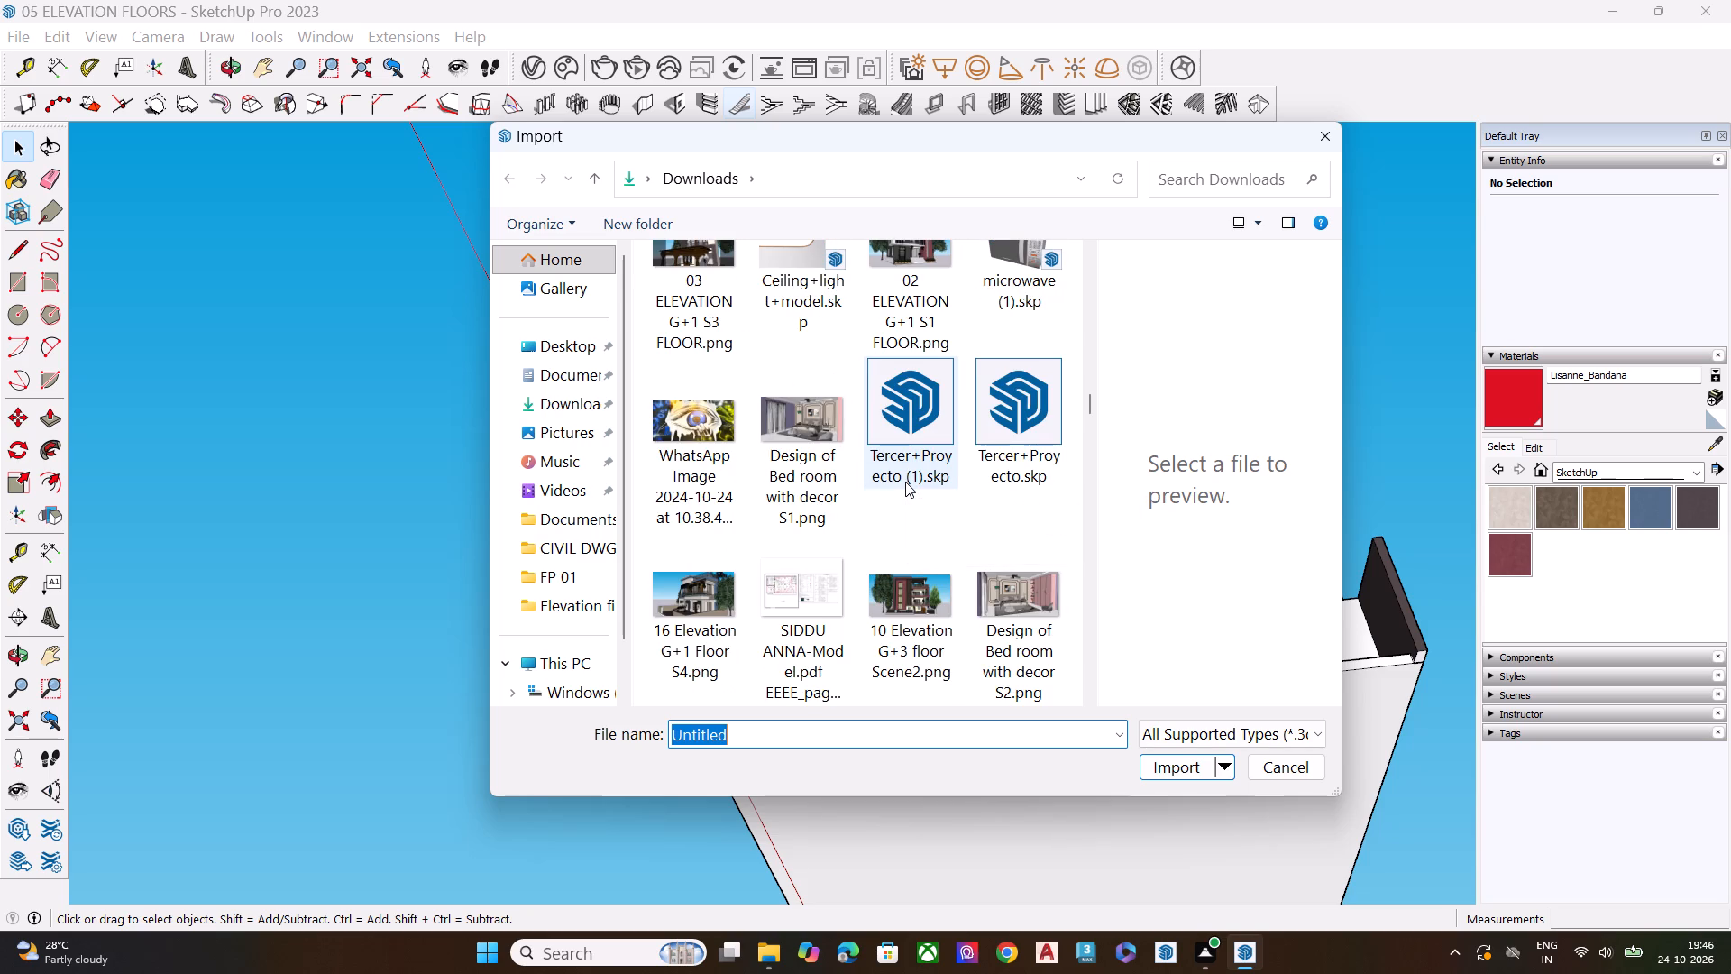
pyautogui.scroll(-3, 905, 482)
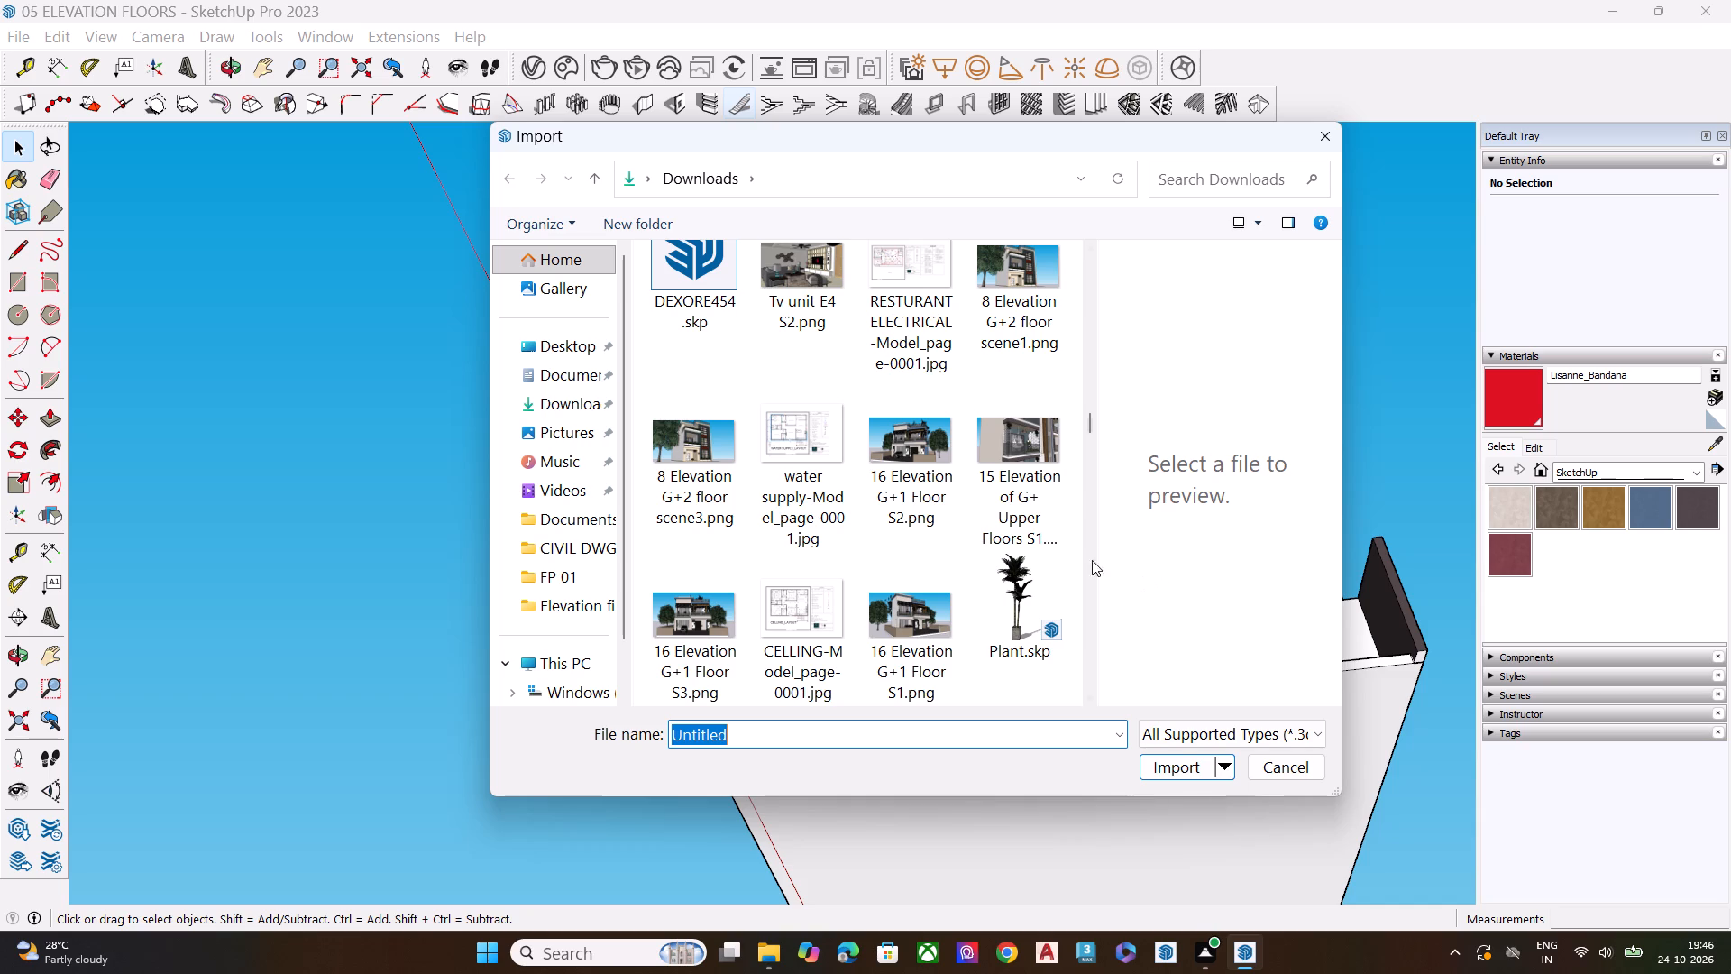
pyautogui.scroll(-3, 1009, 438)
pyautogui.scroll(-2, 1036, 580)
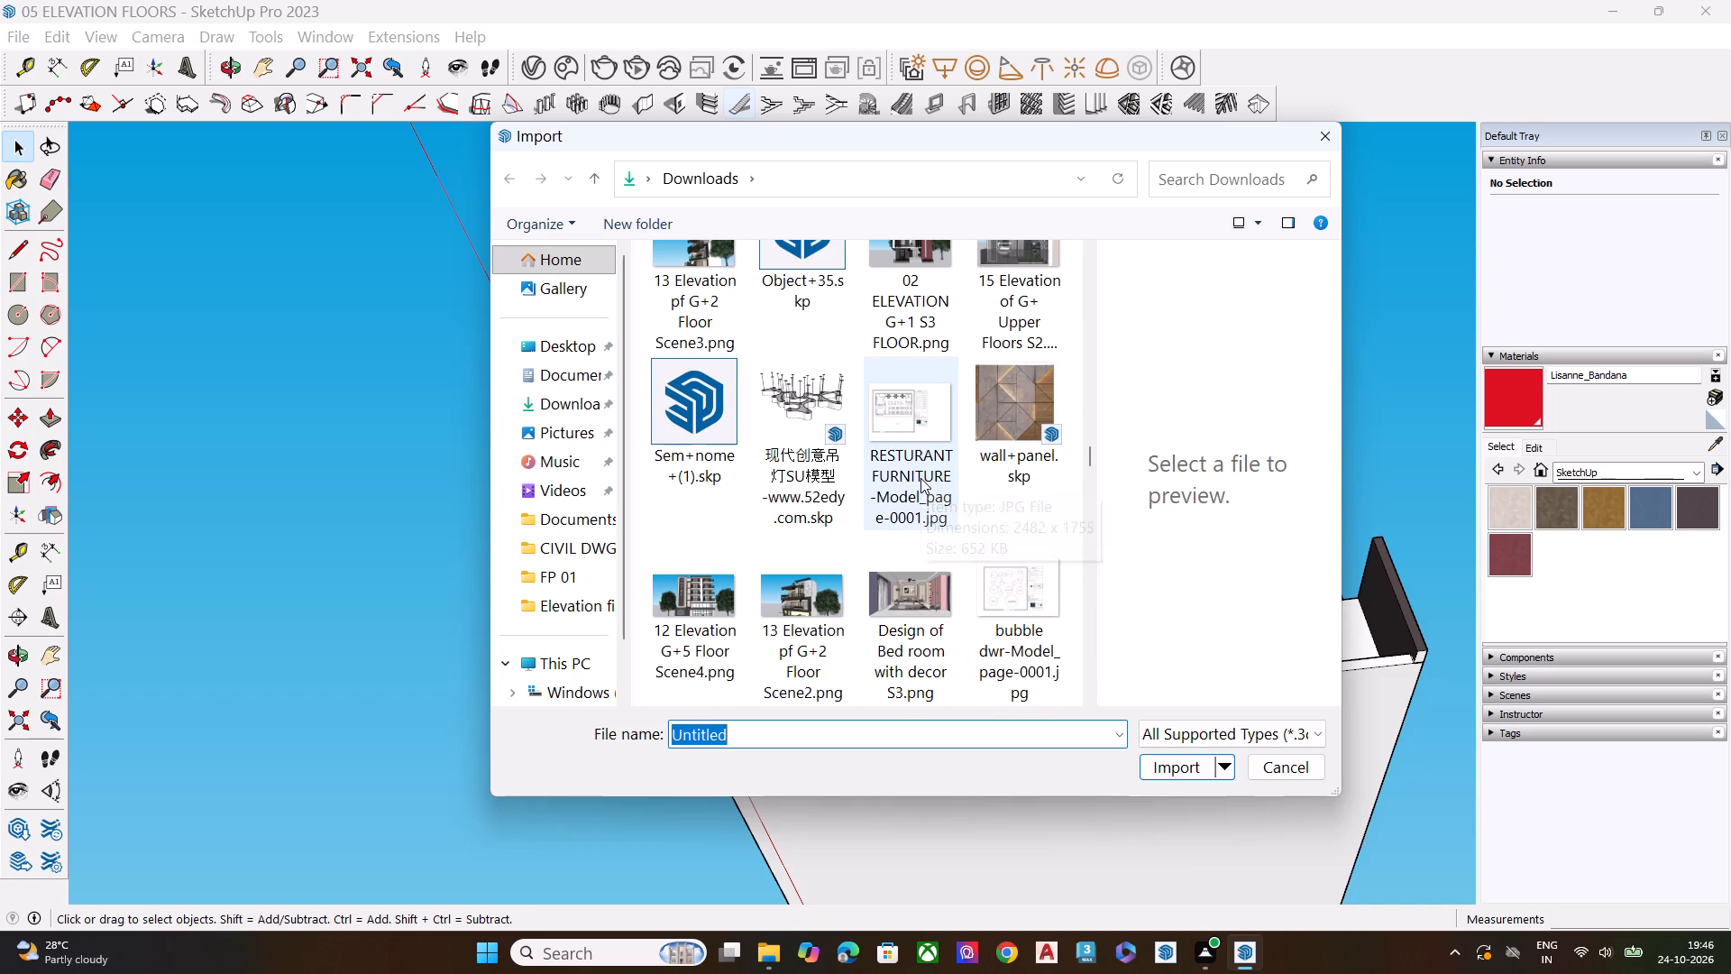
pyautogui.press('space')
pyautogui.scroll(-5, 963, 508)
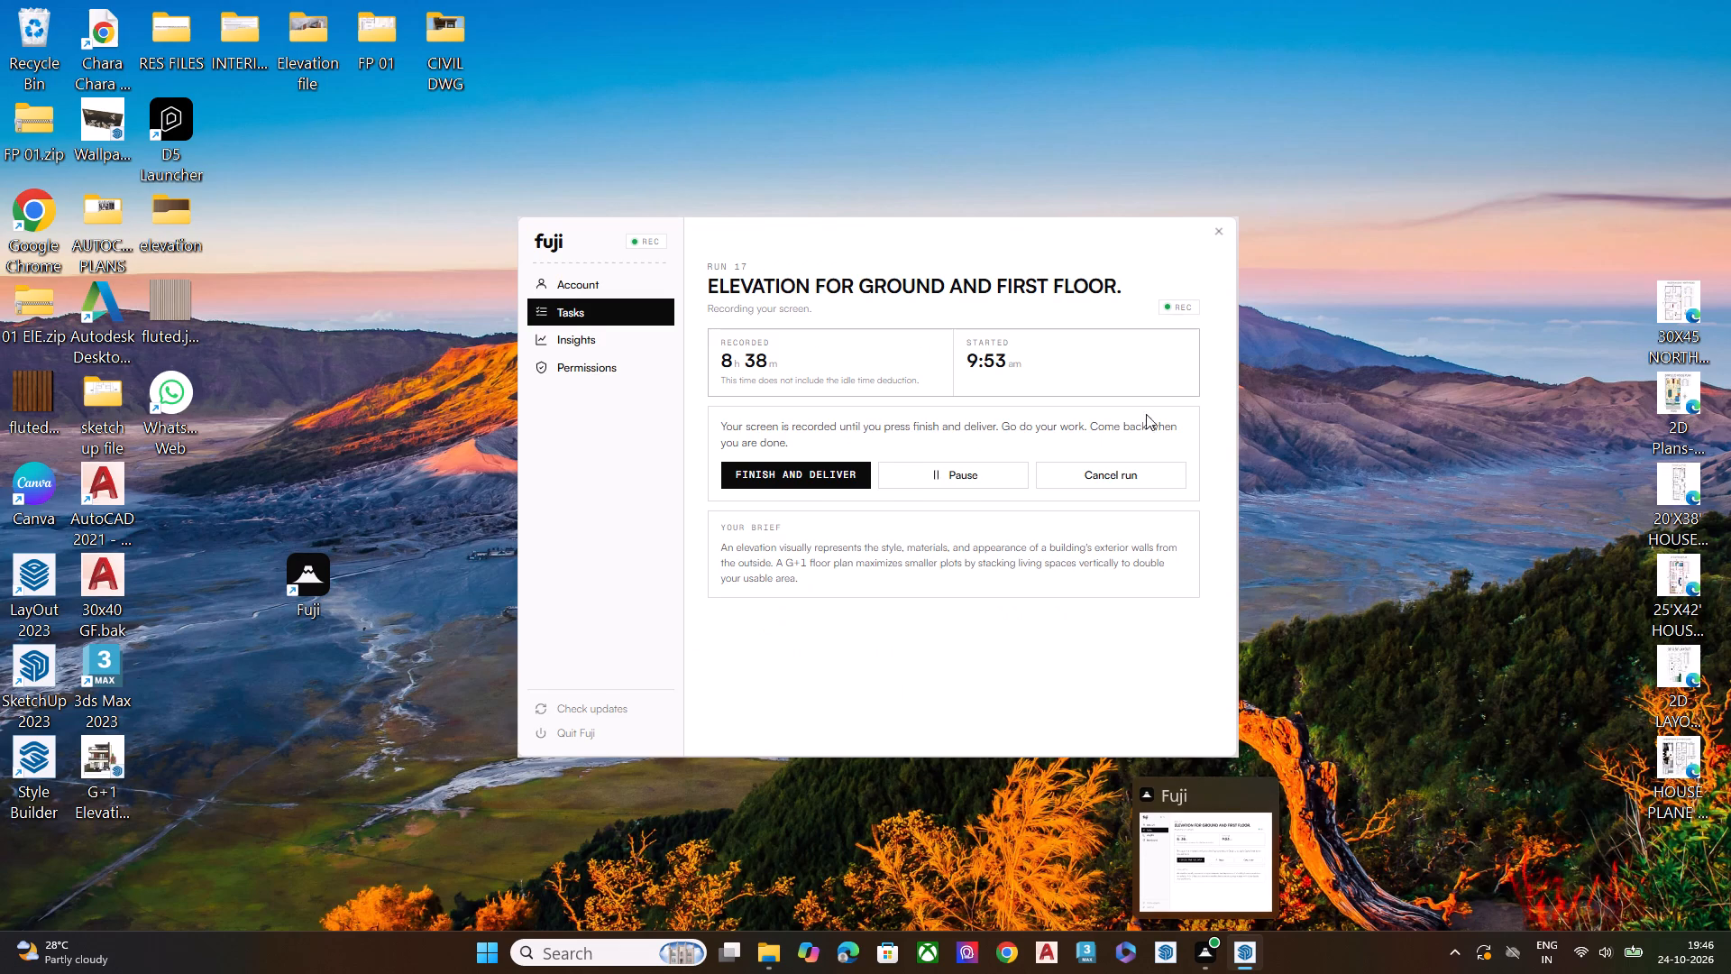
pyautogui.press('space')
pyautogui.scroll(-2, 1123, 492)
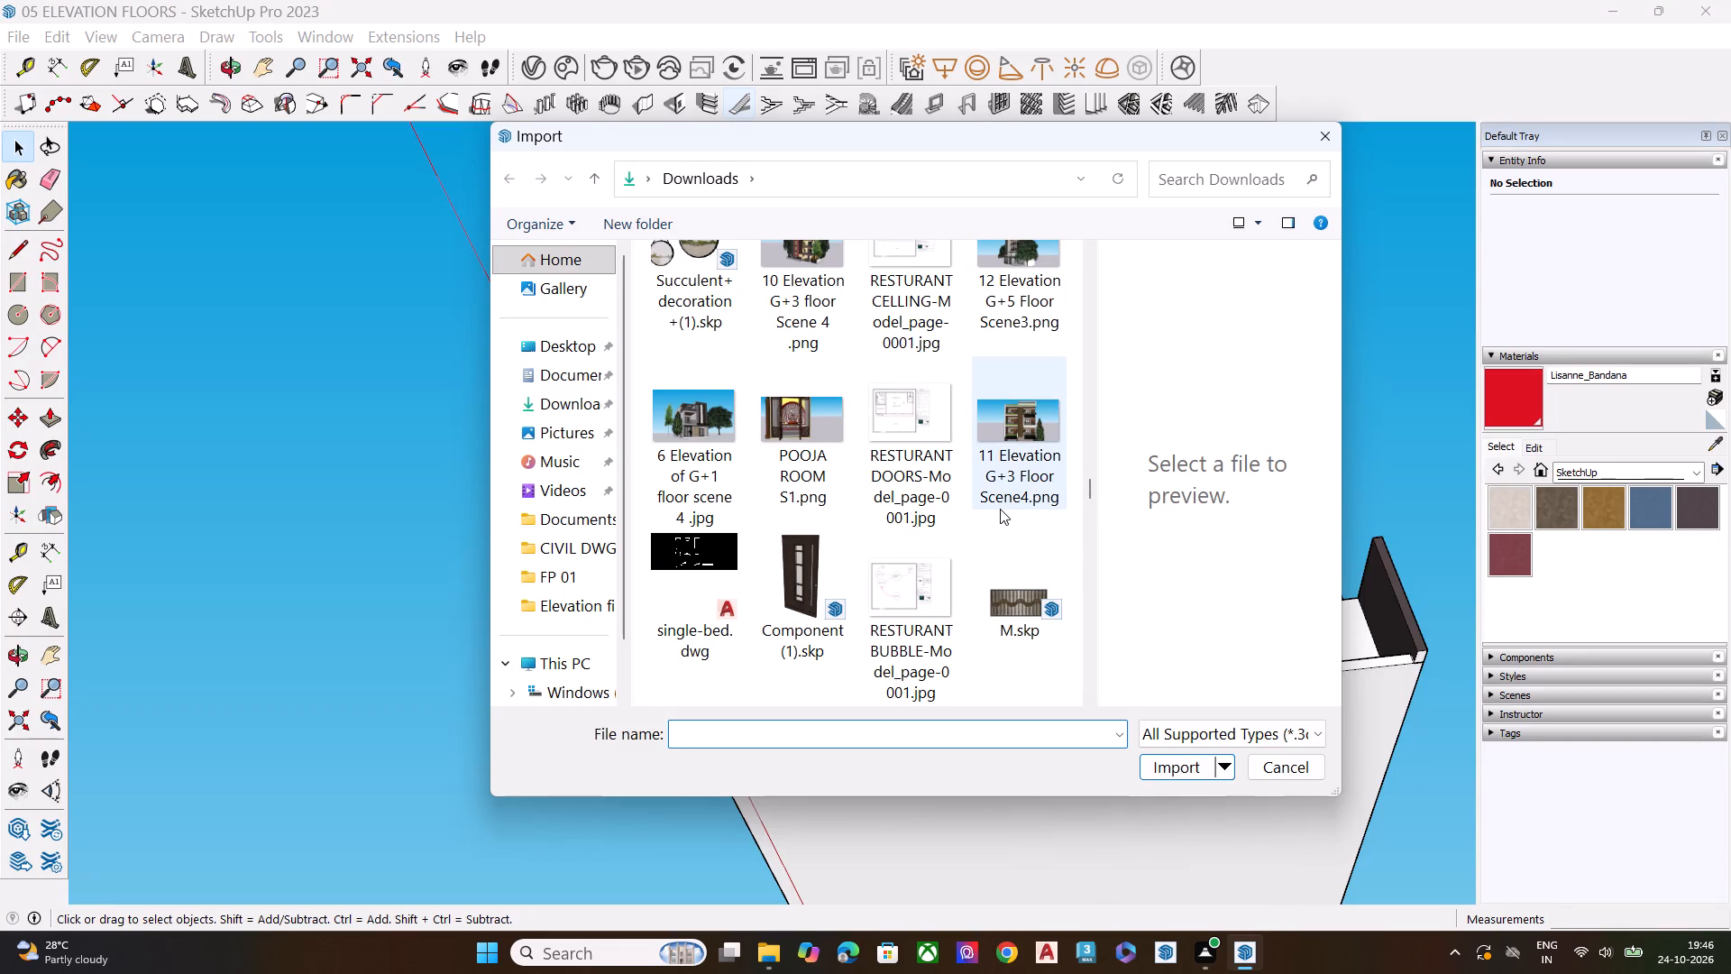
pyautogui.scroll(-1, 1000, 509)
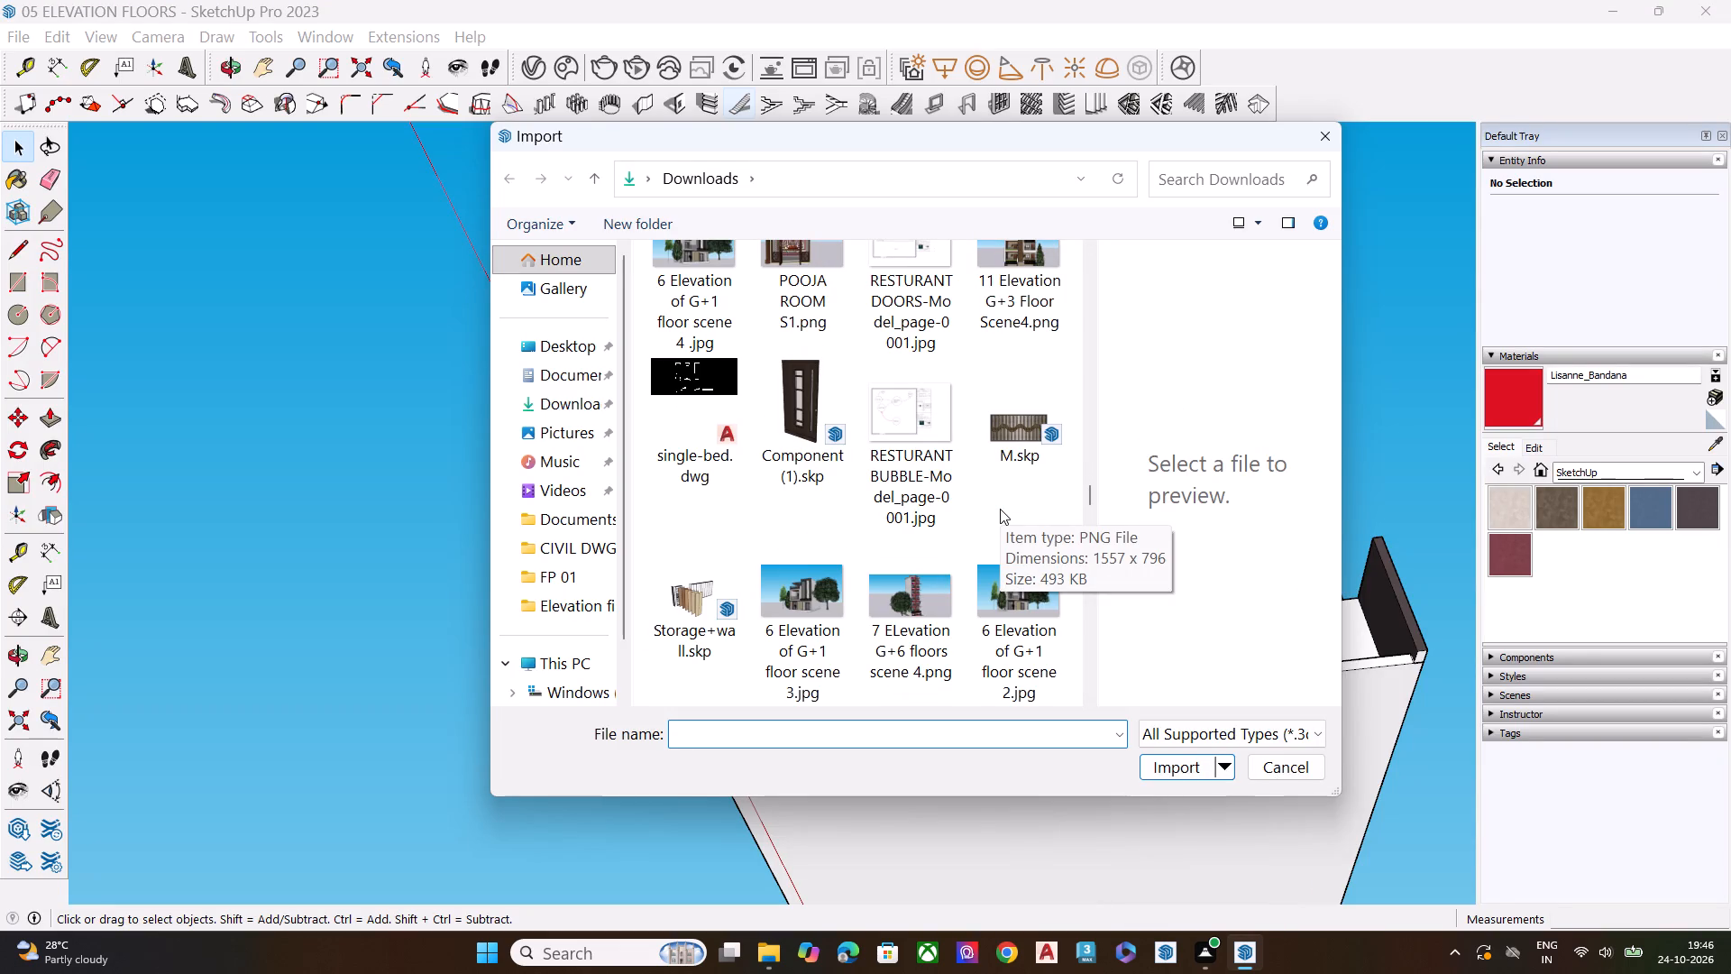
pyautogui.scroll(-2, 1004, 506)
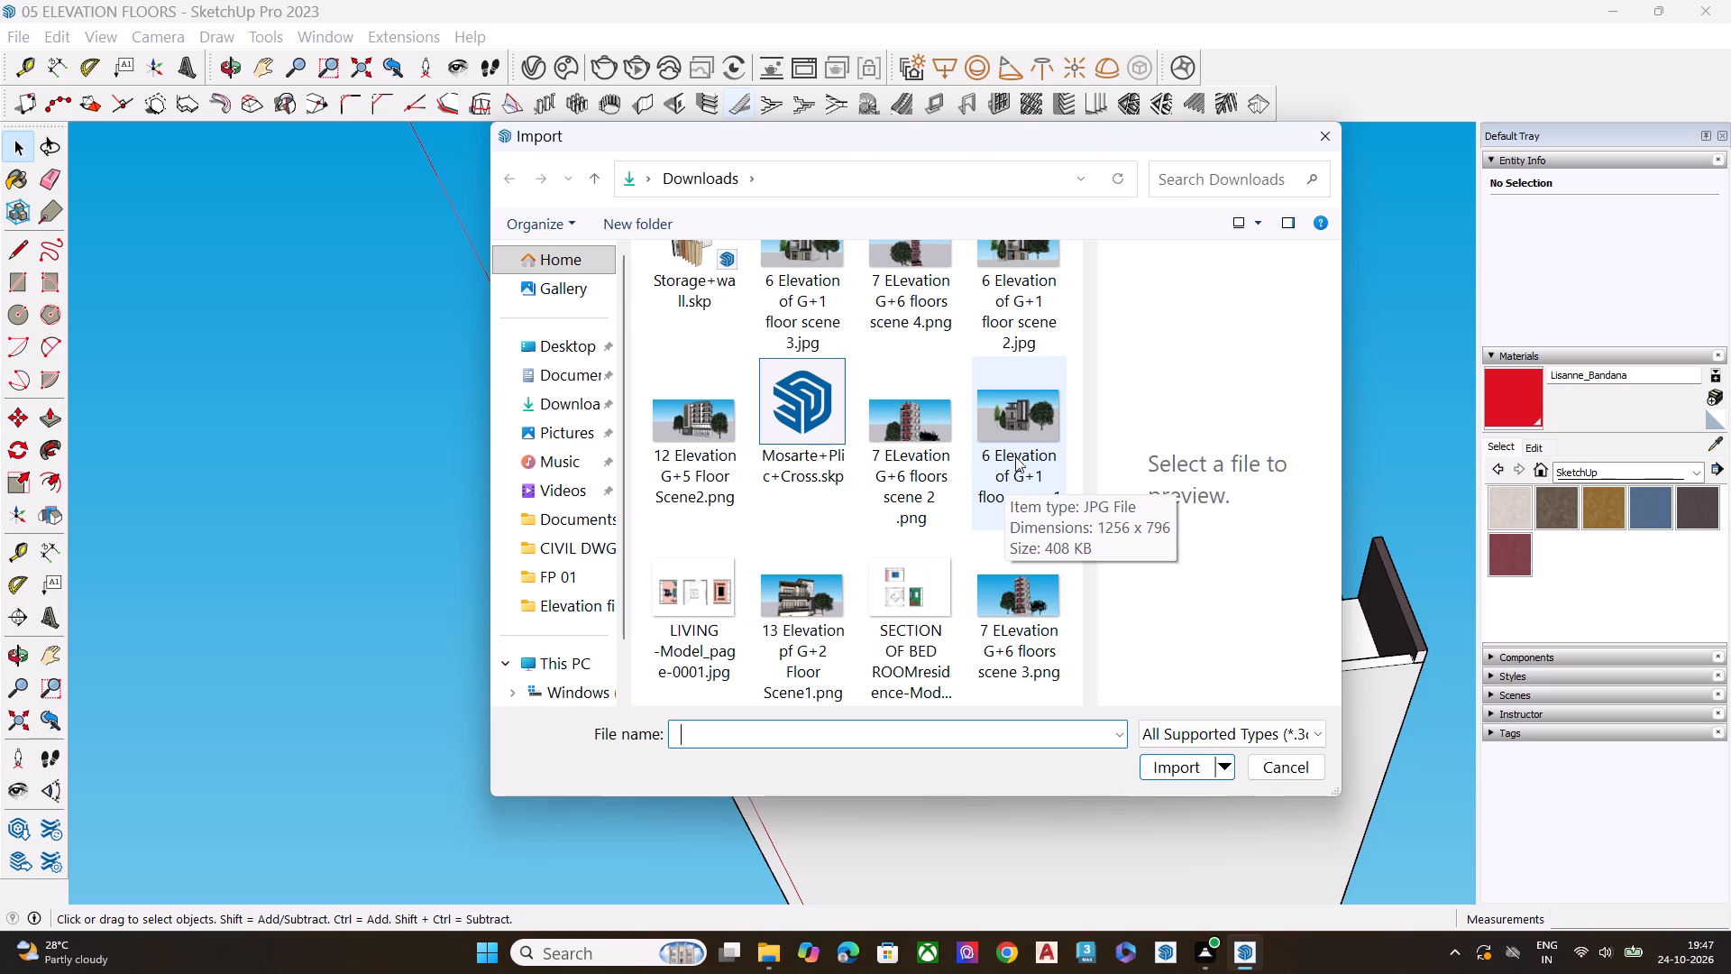
pyautogui.scroll(-5, 1002, 391)
pyautogui.scroll(-2, 875, 516)
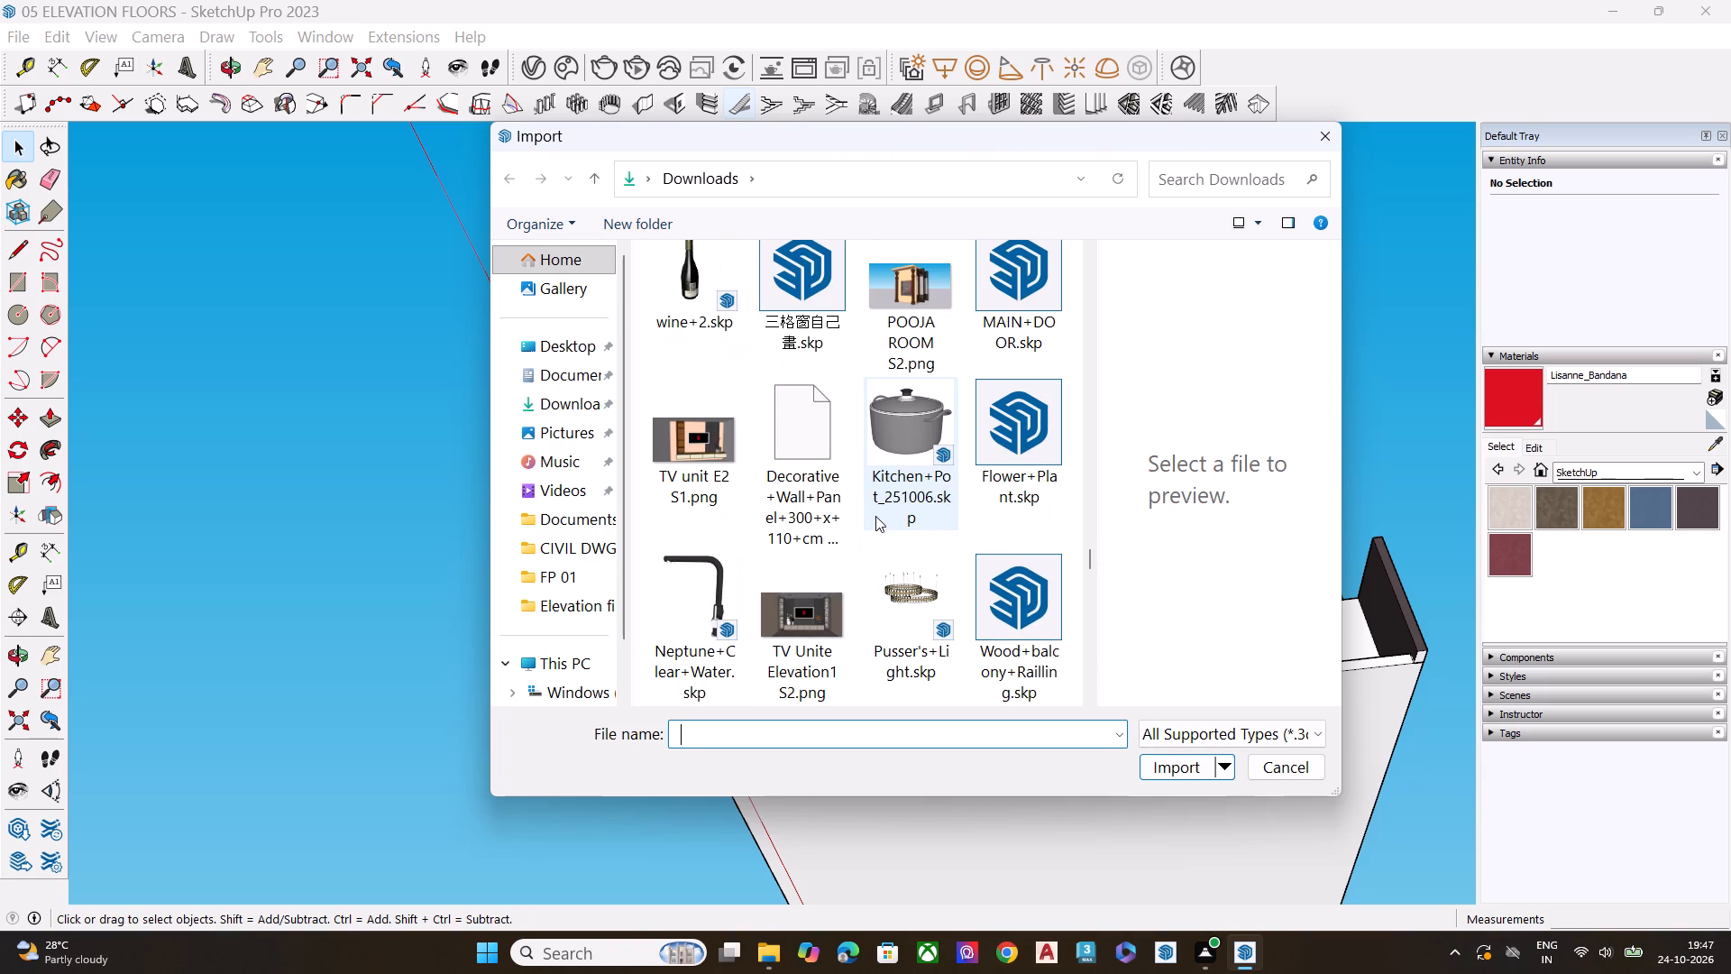
pyautogui.scroll(-2, 873, 520)
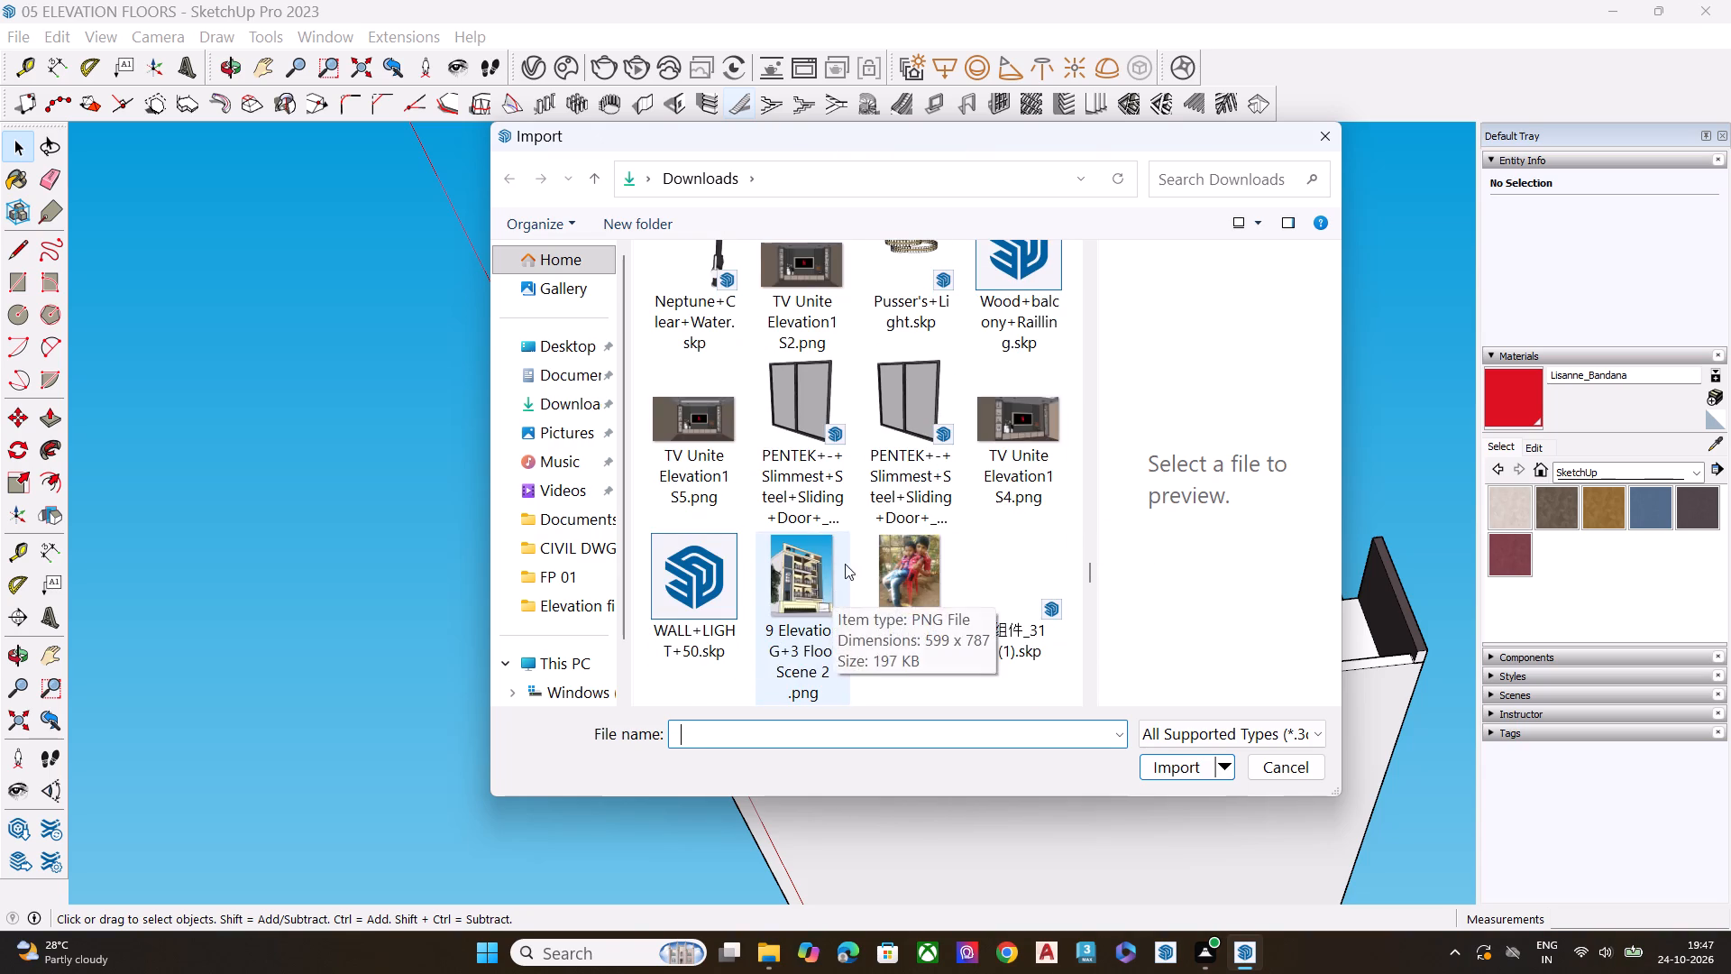
pyautogui.scroll(-2, 866, 473)
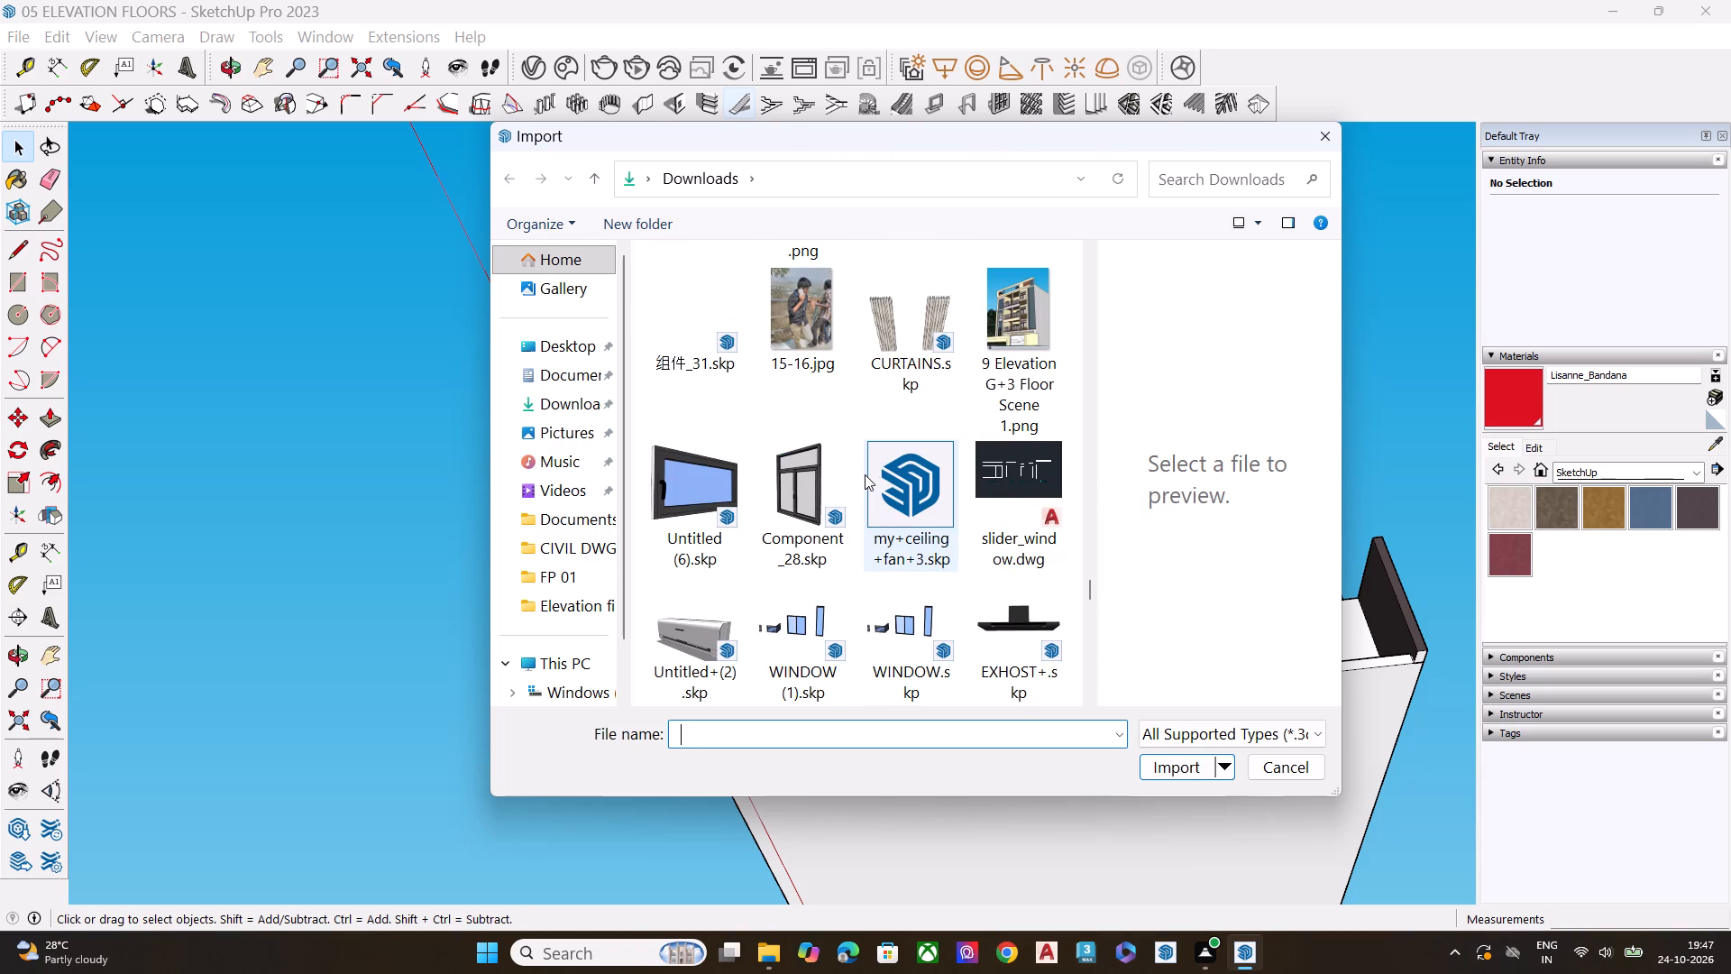
pyautogui.scroll(-1, 903, 464)
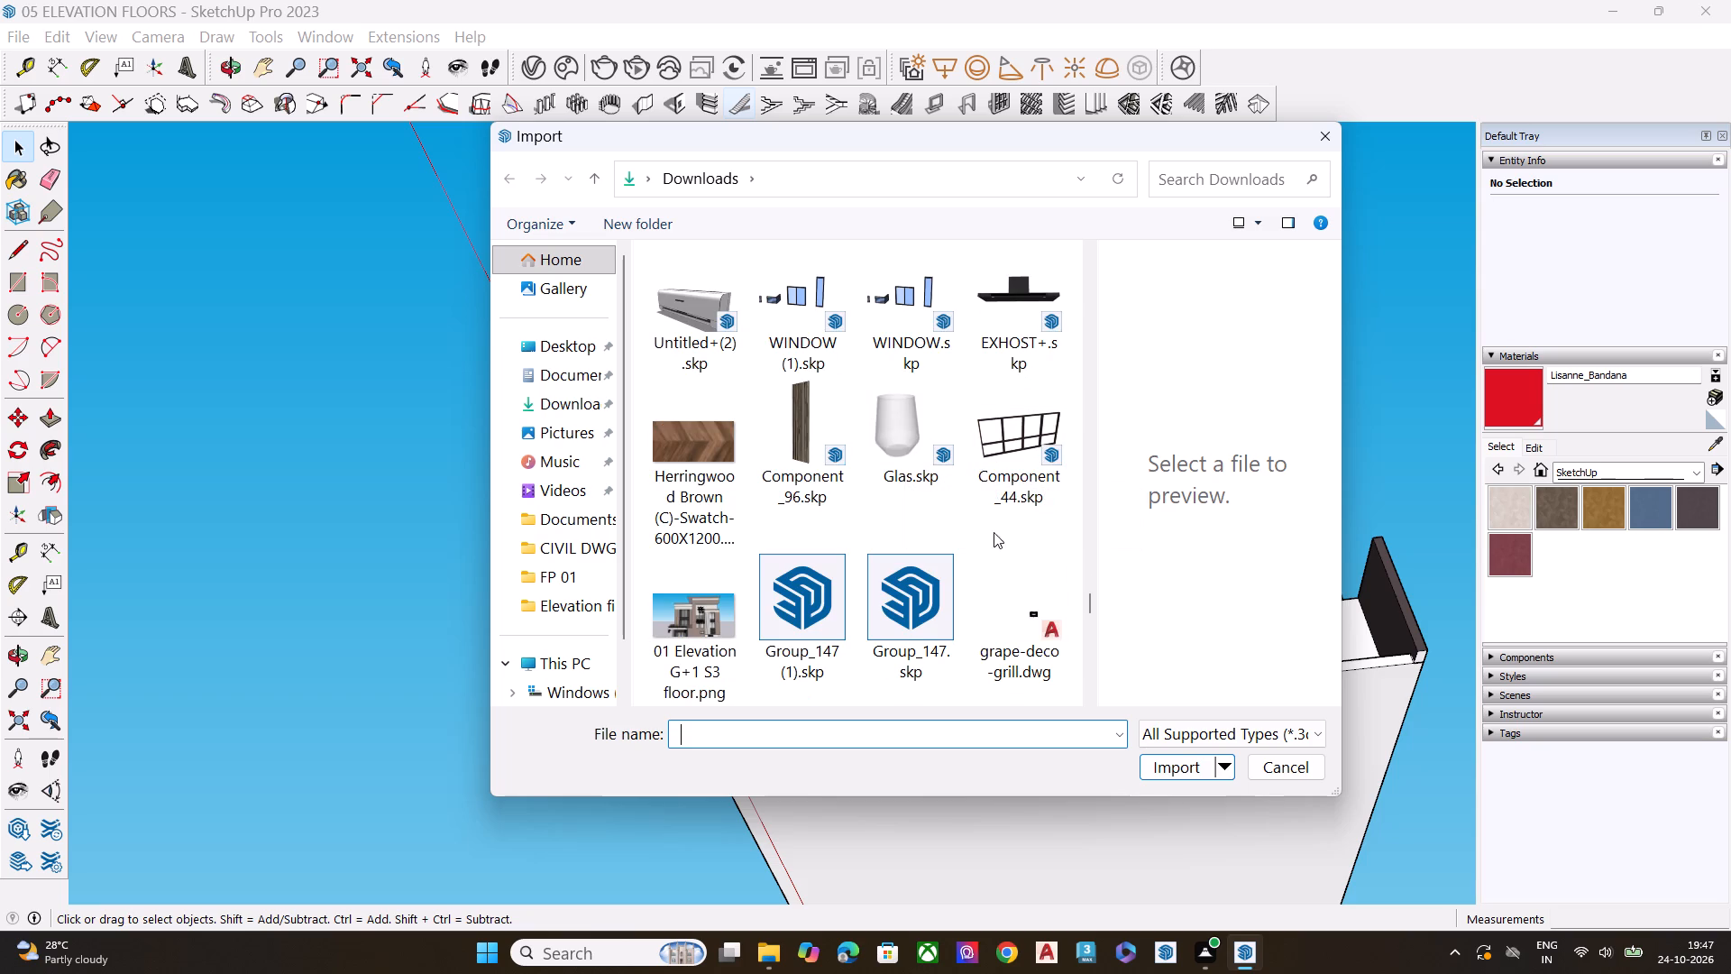
pyautogui.scroll(-1, 806, 589)
pyautogui.scroll(-1, 907, 492)
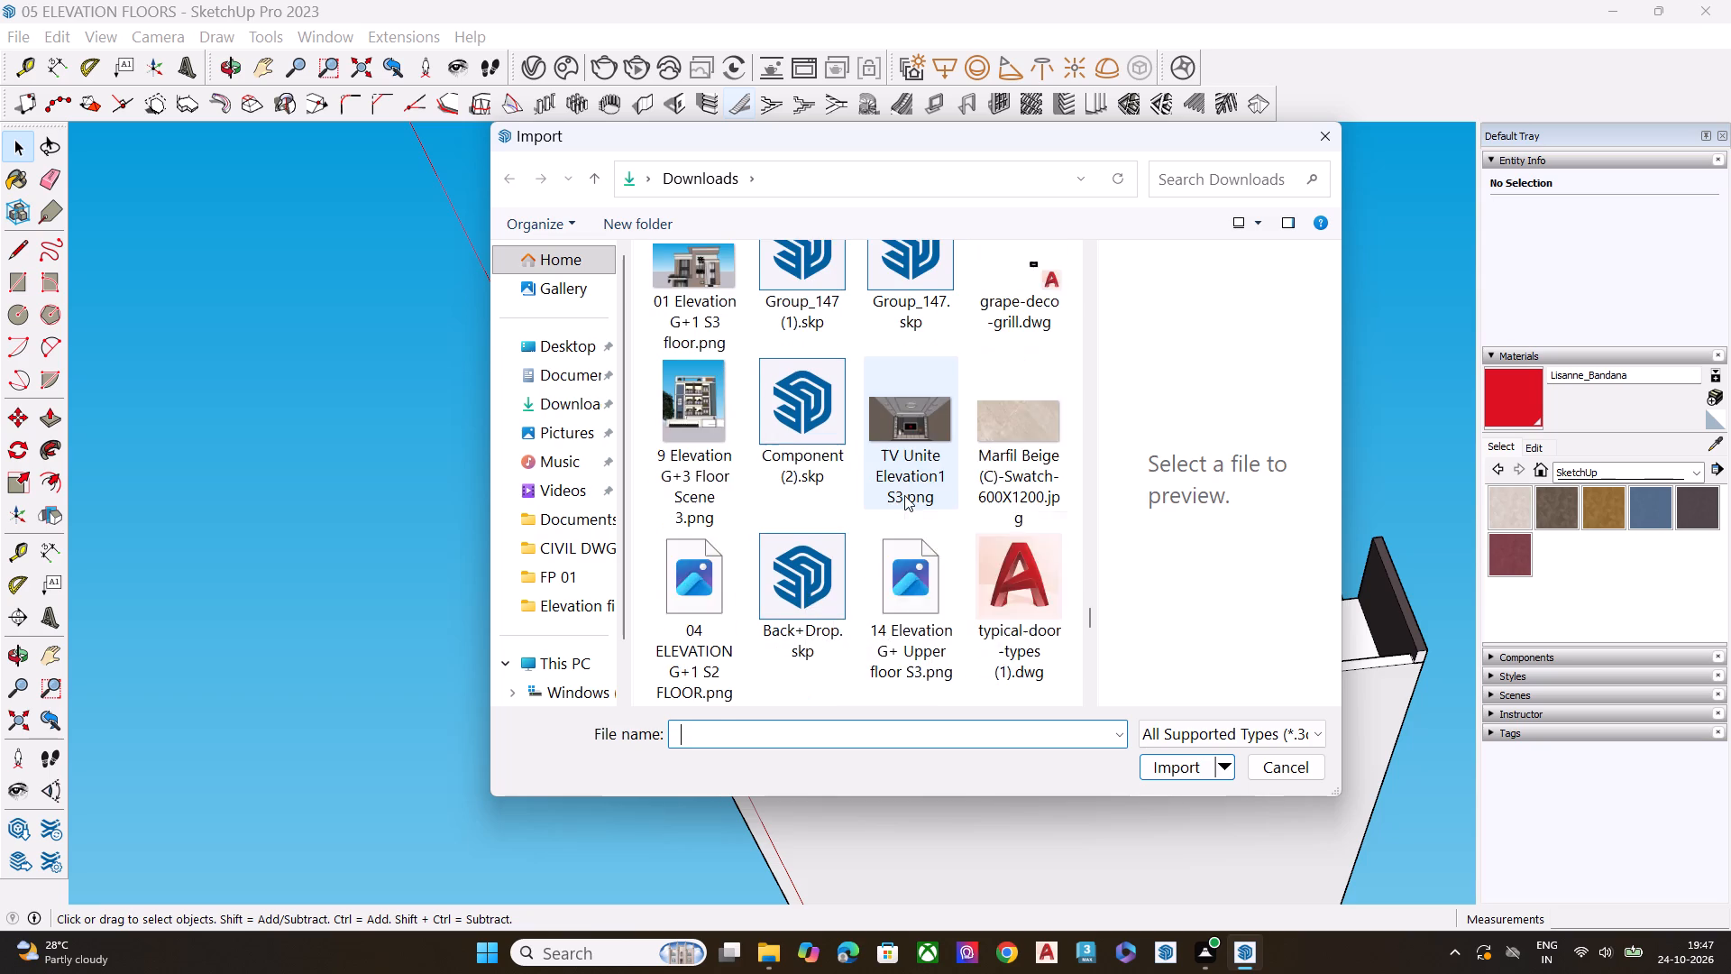
pyautogui.scroll(1, 901, 464)
pyautogui.click(924, 335)
pyautogui.click(1168, 761)
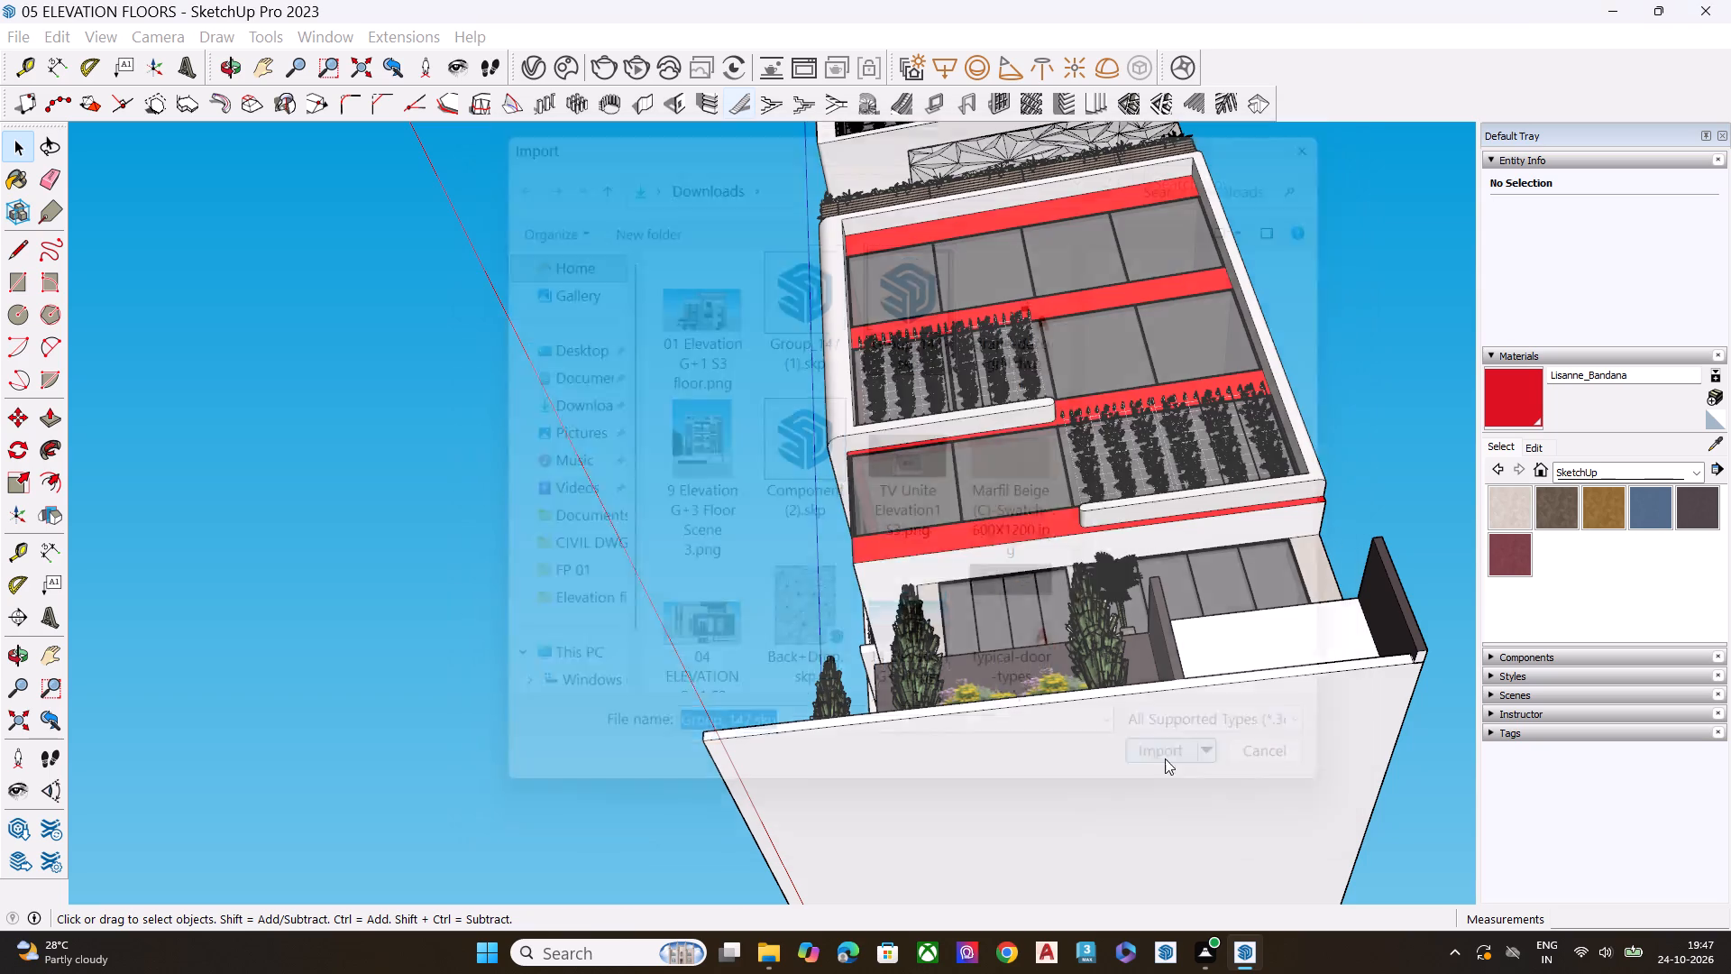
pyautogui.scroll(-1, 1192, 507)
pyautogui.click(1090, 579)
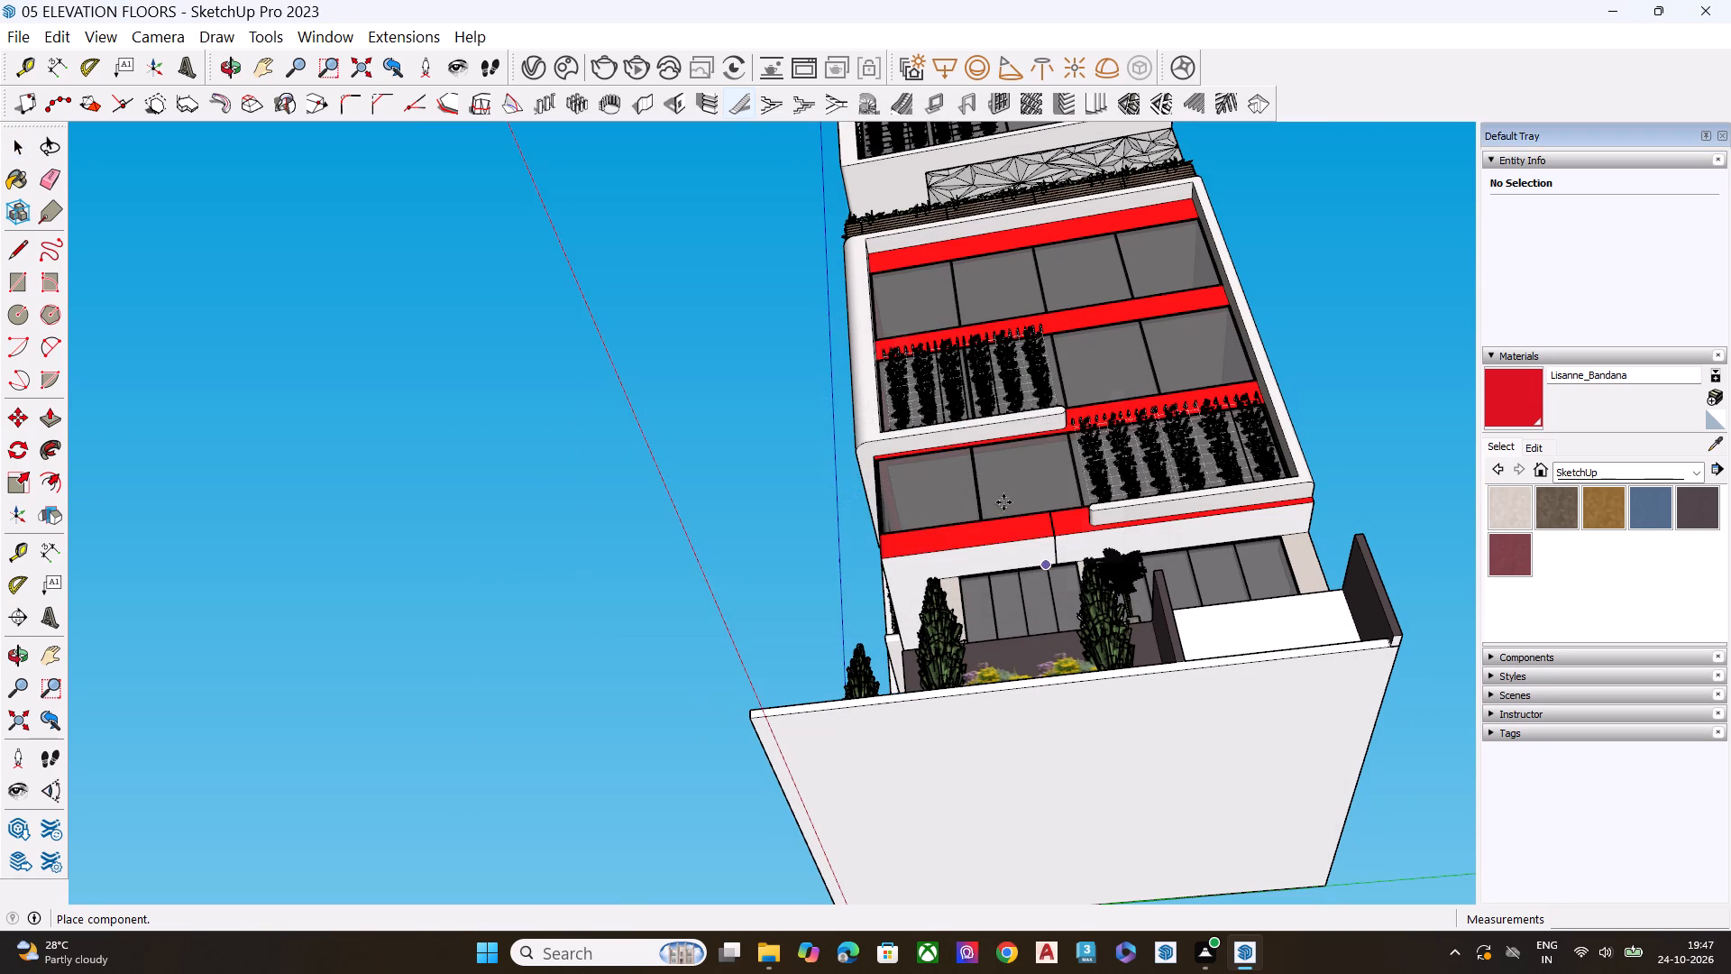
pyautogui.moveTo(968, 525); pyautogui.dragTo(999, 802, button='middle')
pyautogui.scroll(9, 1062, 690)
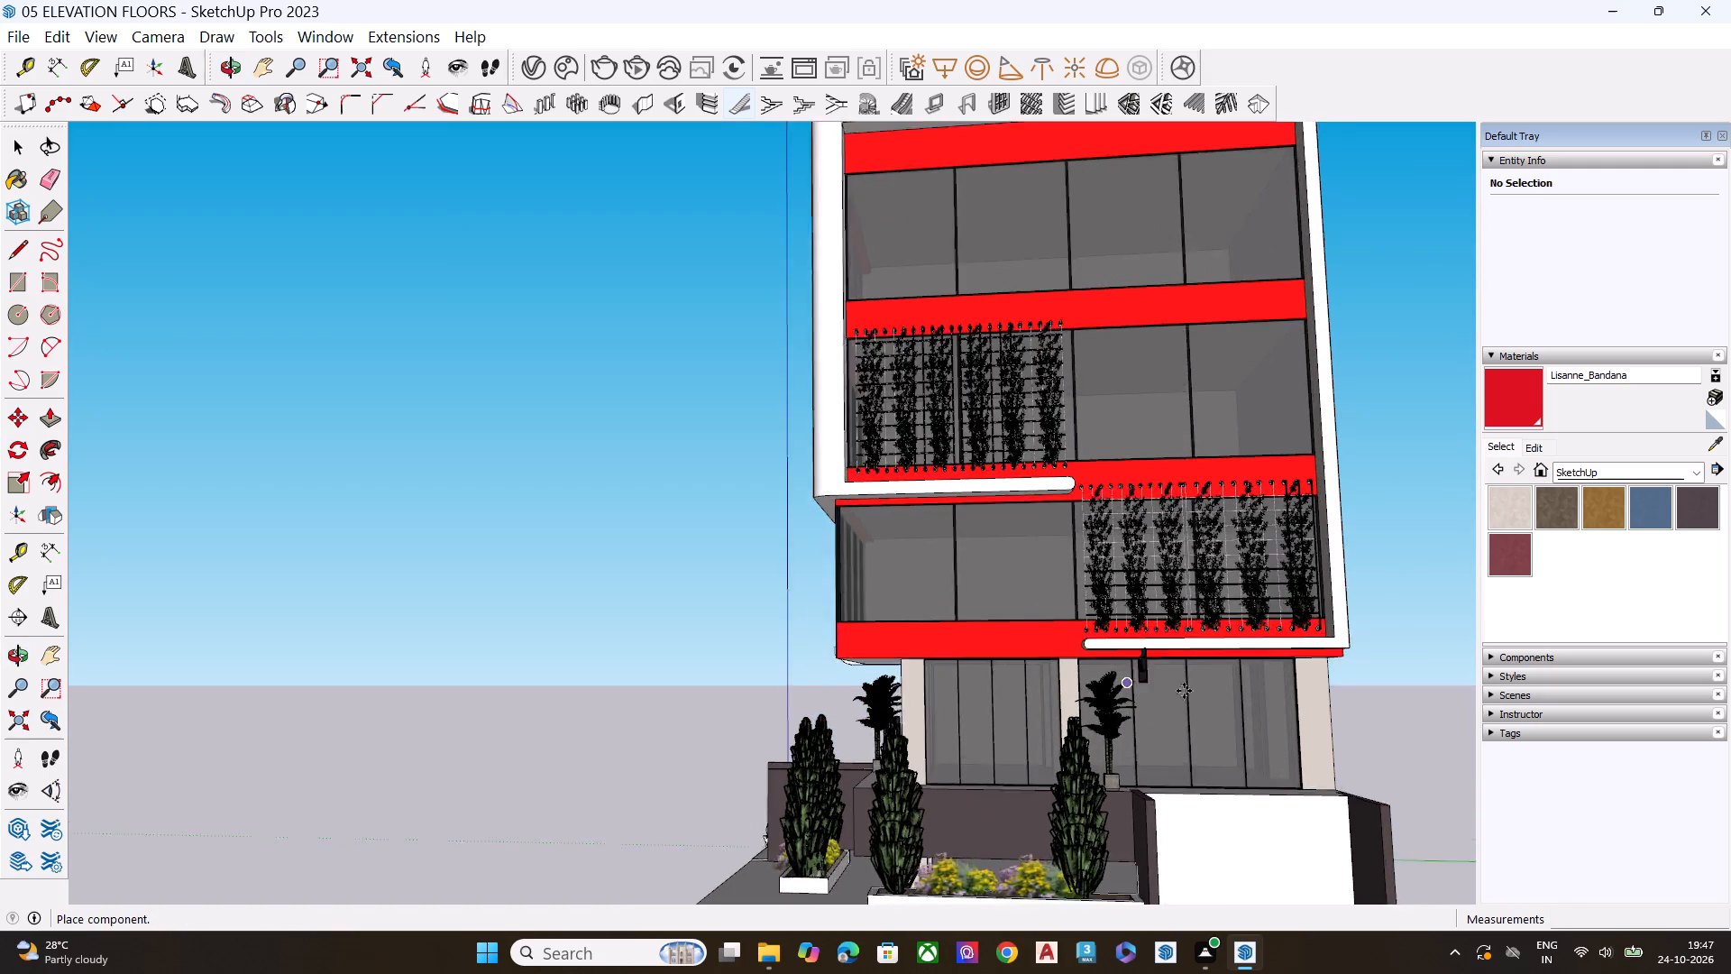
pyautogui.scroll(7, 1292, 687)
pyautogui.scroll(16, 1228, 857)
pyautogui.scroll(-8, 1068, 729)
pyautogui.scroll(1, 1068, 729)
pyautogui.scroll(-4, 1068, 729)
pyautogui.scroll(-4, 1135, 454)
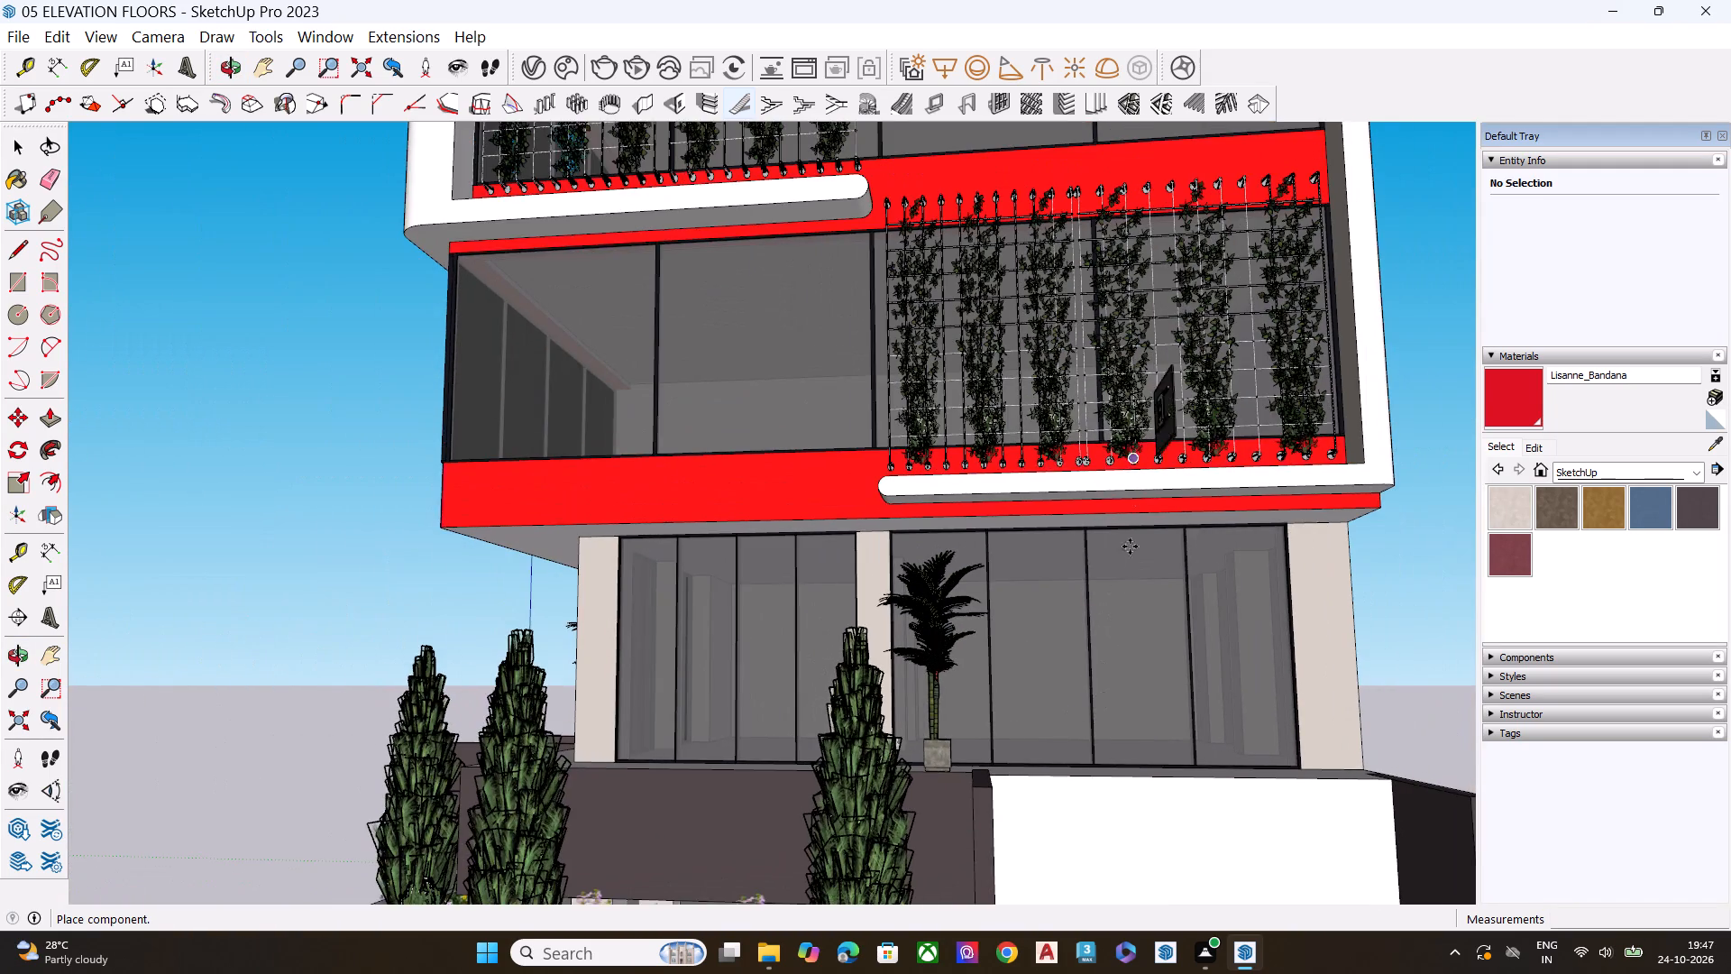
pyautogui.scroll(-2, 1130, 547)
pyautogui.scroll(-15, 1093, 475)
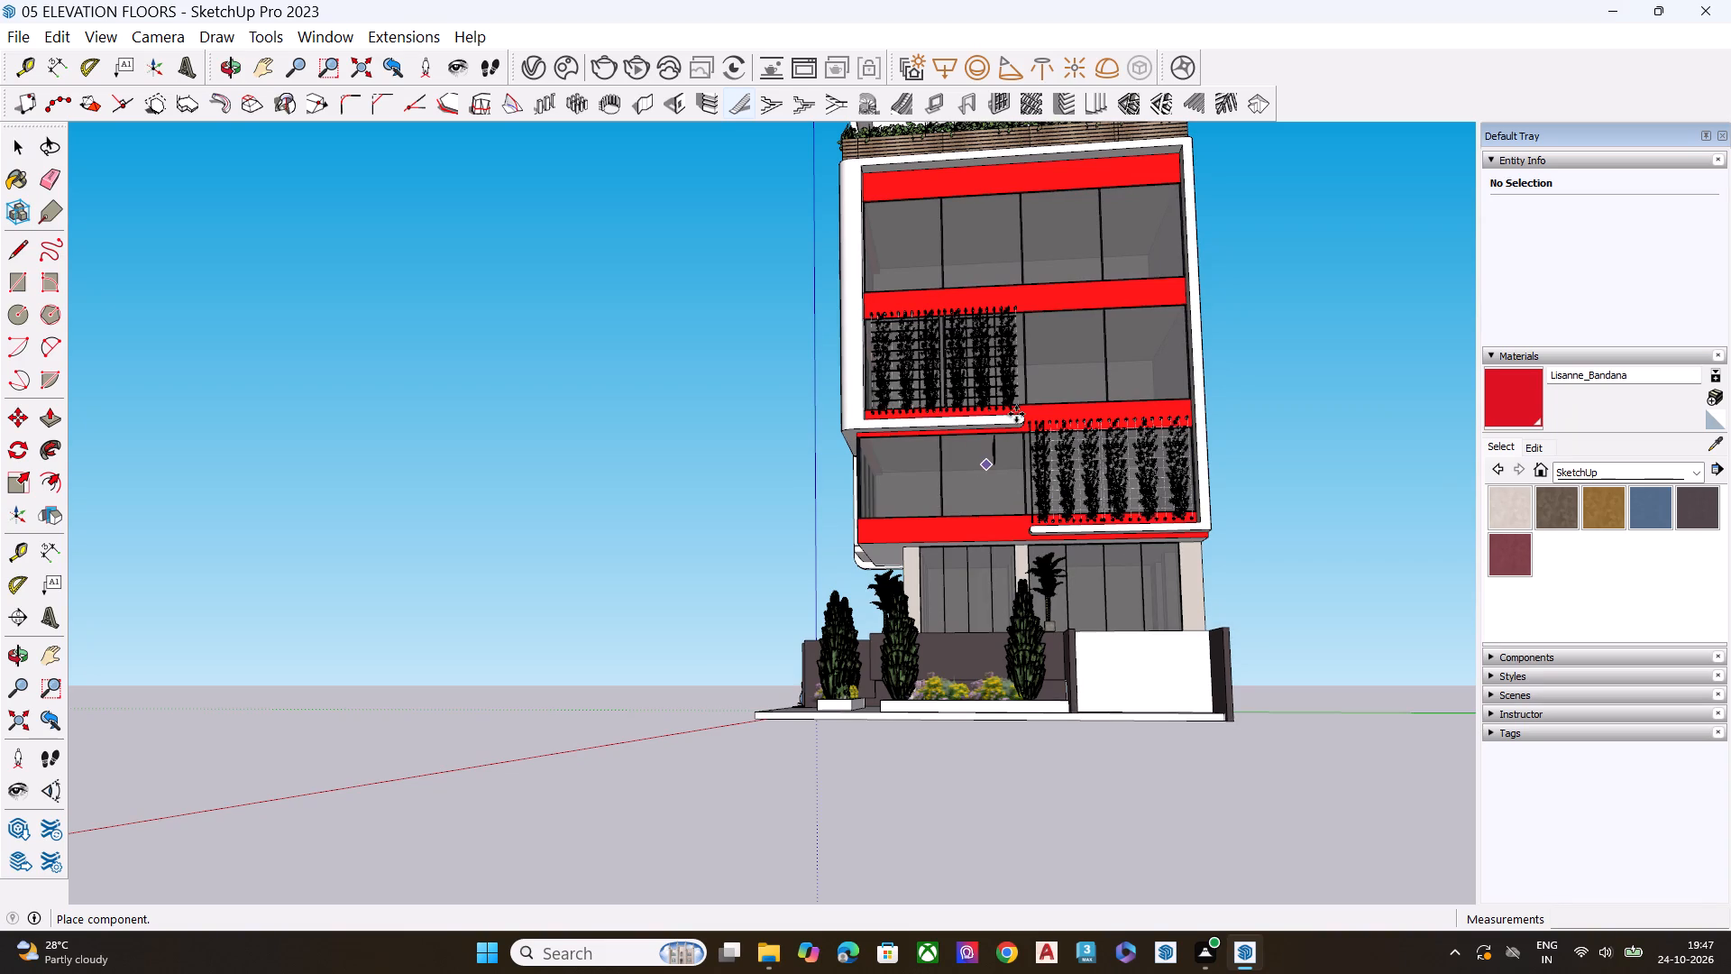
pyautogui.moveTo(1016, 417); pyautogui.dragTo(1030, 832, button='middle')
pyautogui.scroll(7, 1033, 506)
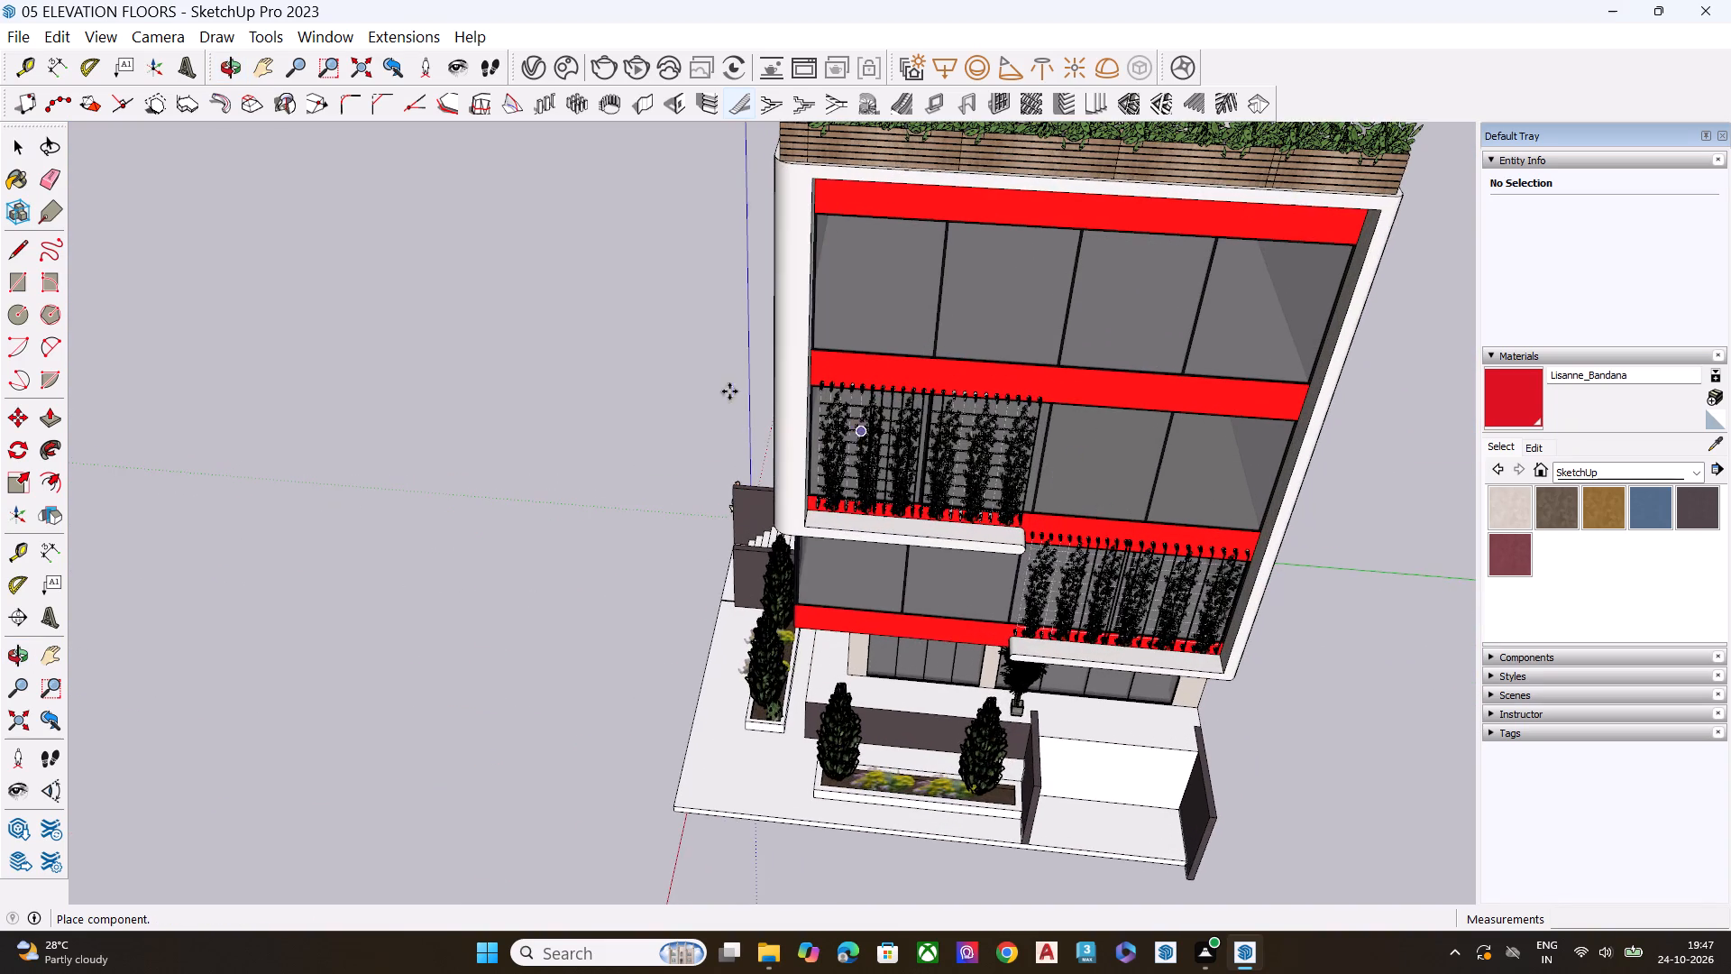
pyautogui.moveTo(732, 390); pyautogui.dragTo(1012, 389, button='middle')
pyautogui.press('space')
# Examine the building's front corner and full height, from the entrance planters up to the roof frame.
pyautogui.scroll(1, 1012, 389)
pyautogui.moveTo(968, 439); pyautogui.dragTo(1110, 331, button='middle')
pyautogui.scroll(-3, 1110, 331)
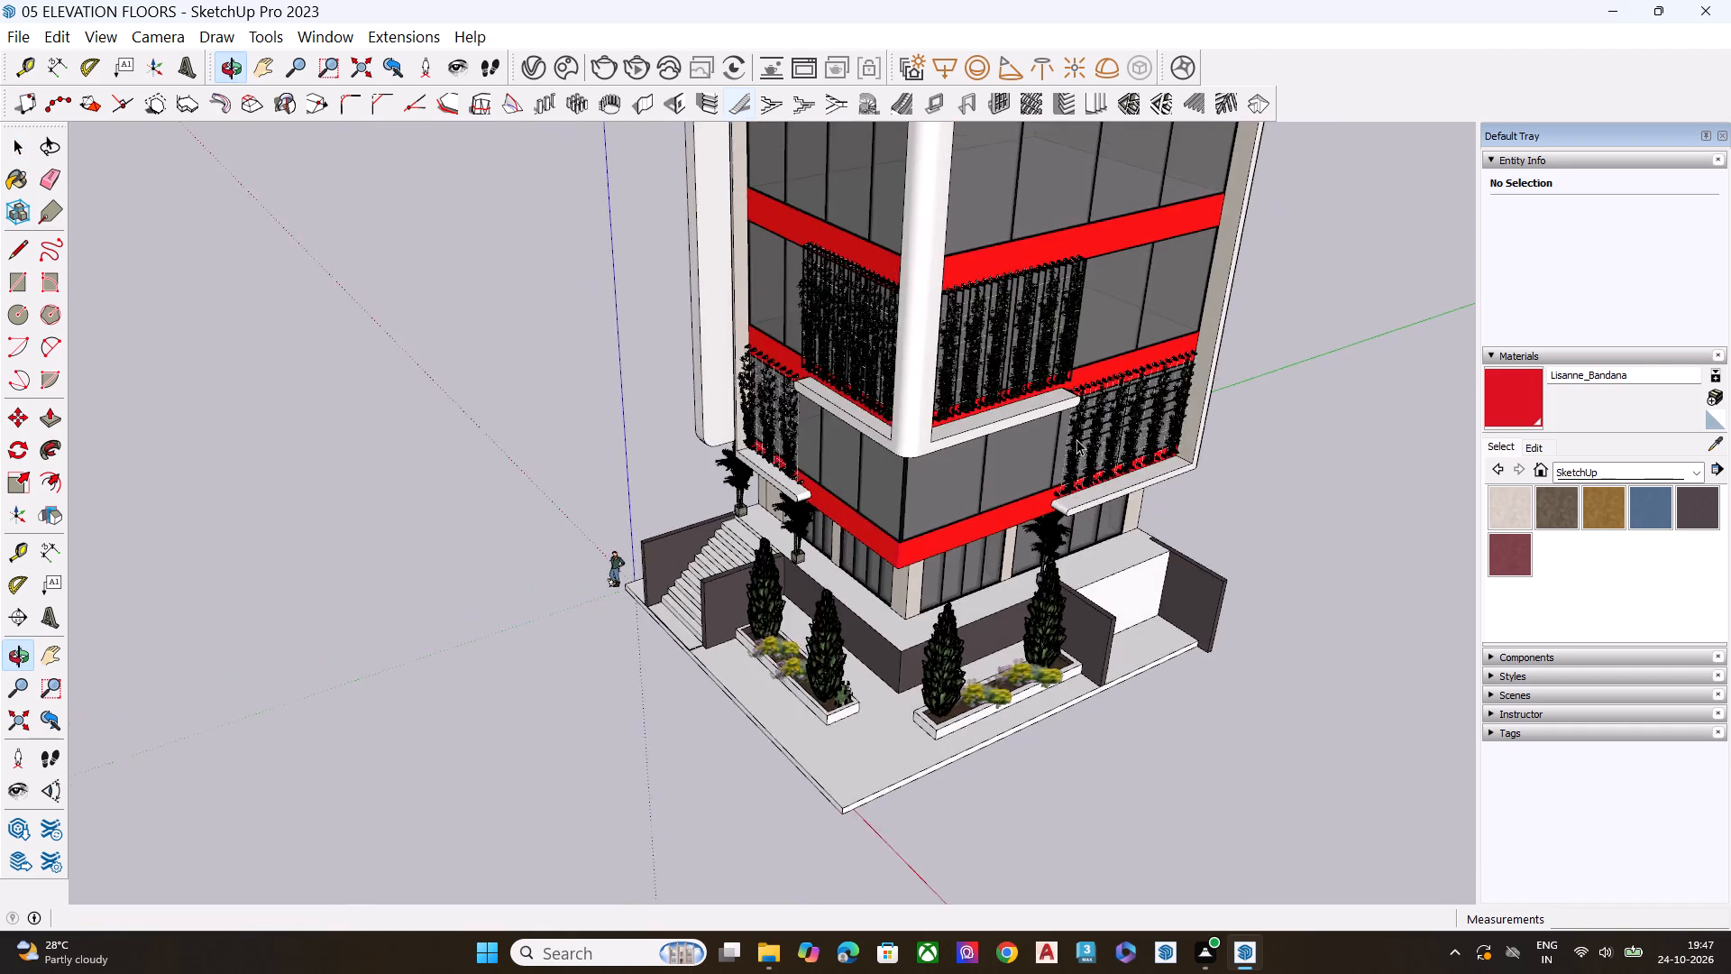
pyautogui.scroll(-7, 1076, 439)
pyautogui.moveTo(978, 446); pyautogui.dragTo(1031, 181, button='middle')
pyautogui.scroll(10, 1031, 181)
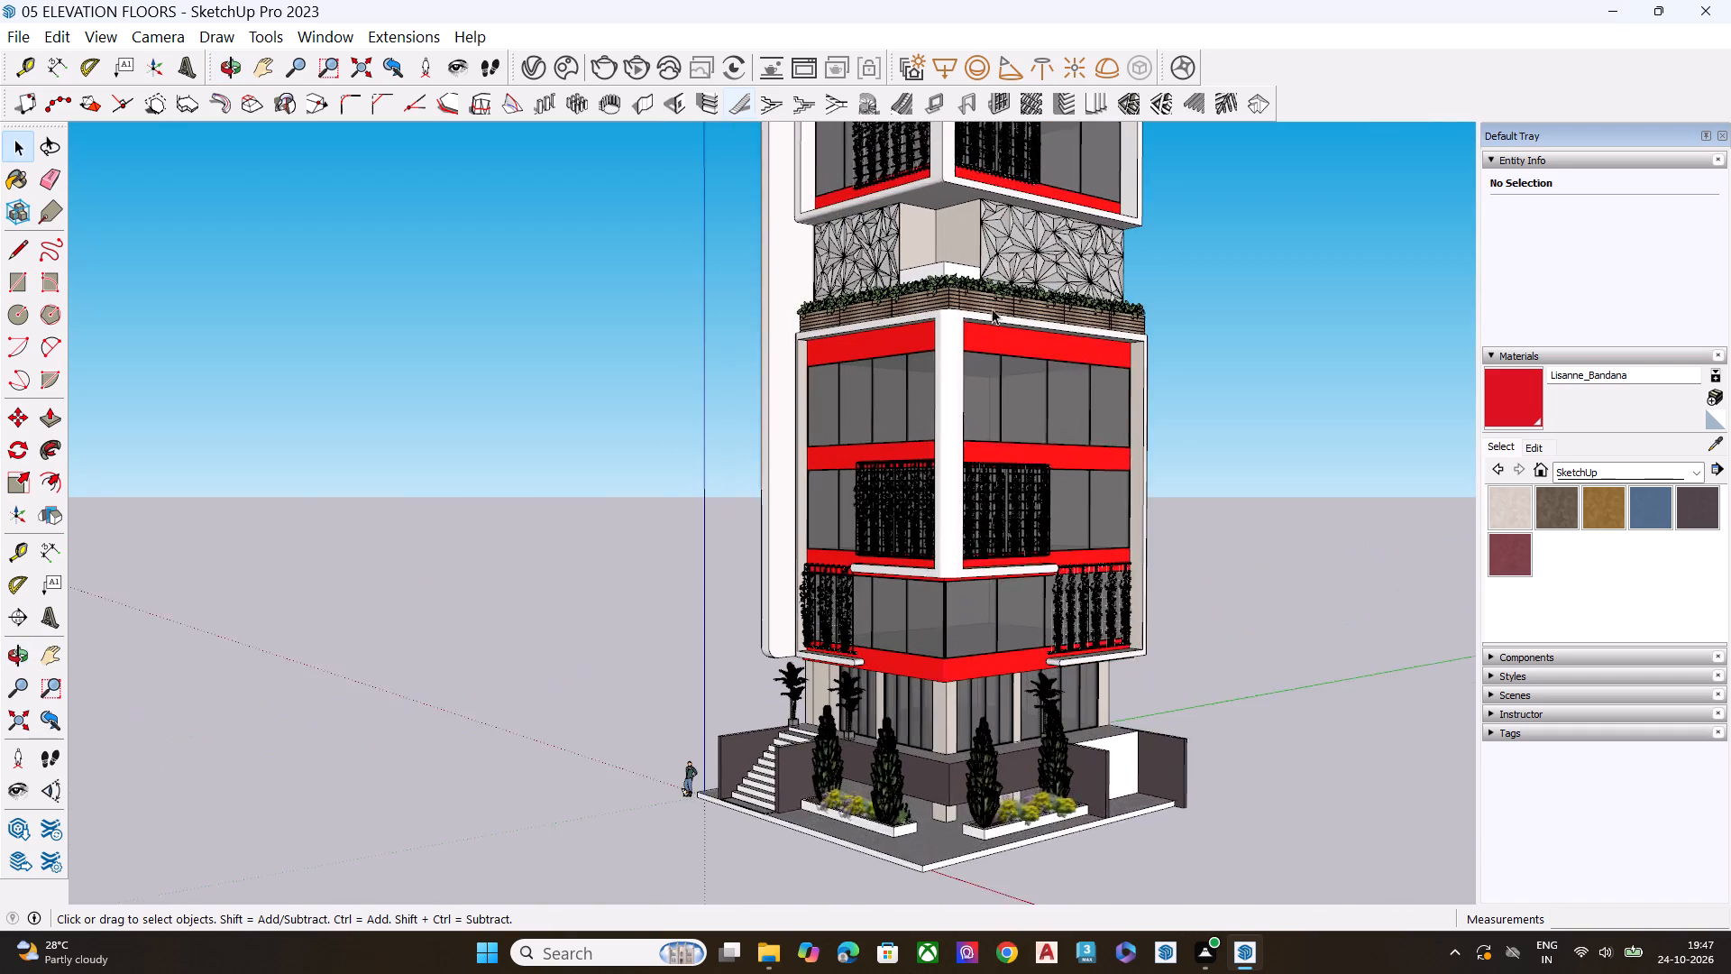
pyautogui.scroll(7, 916, 647)
pyautogui.scroll(-4, 915, 402)
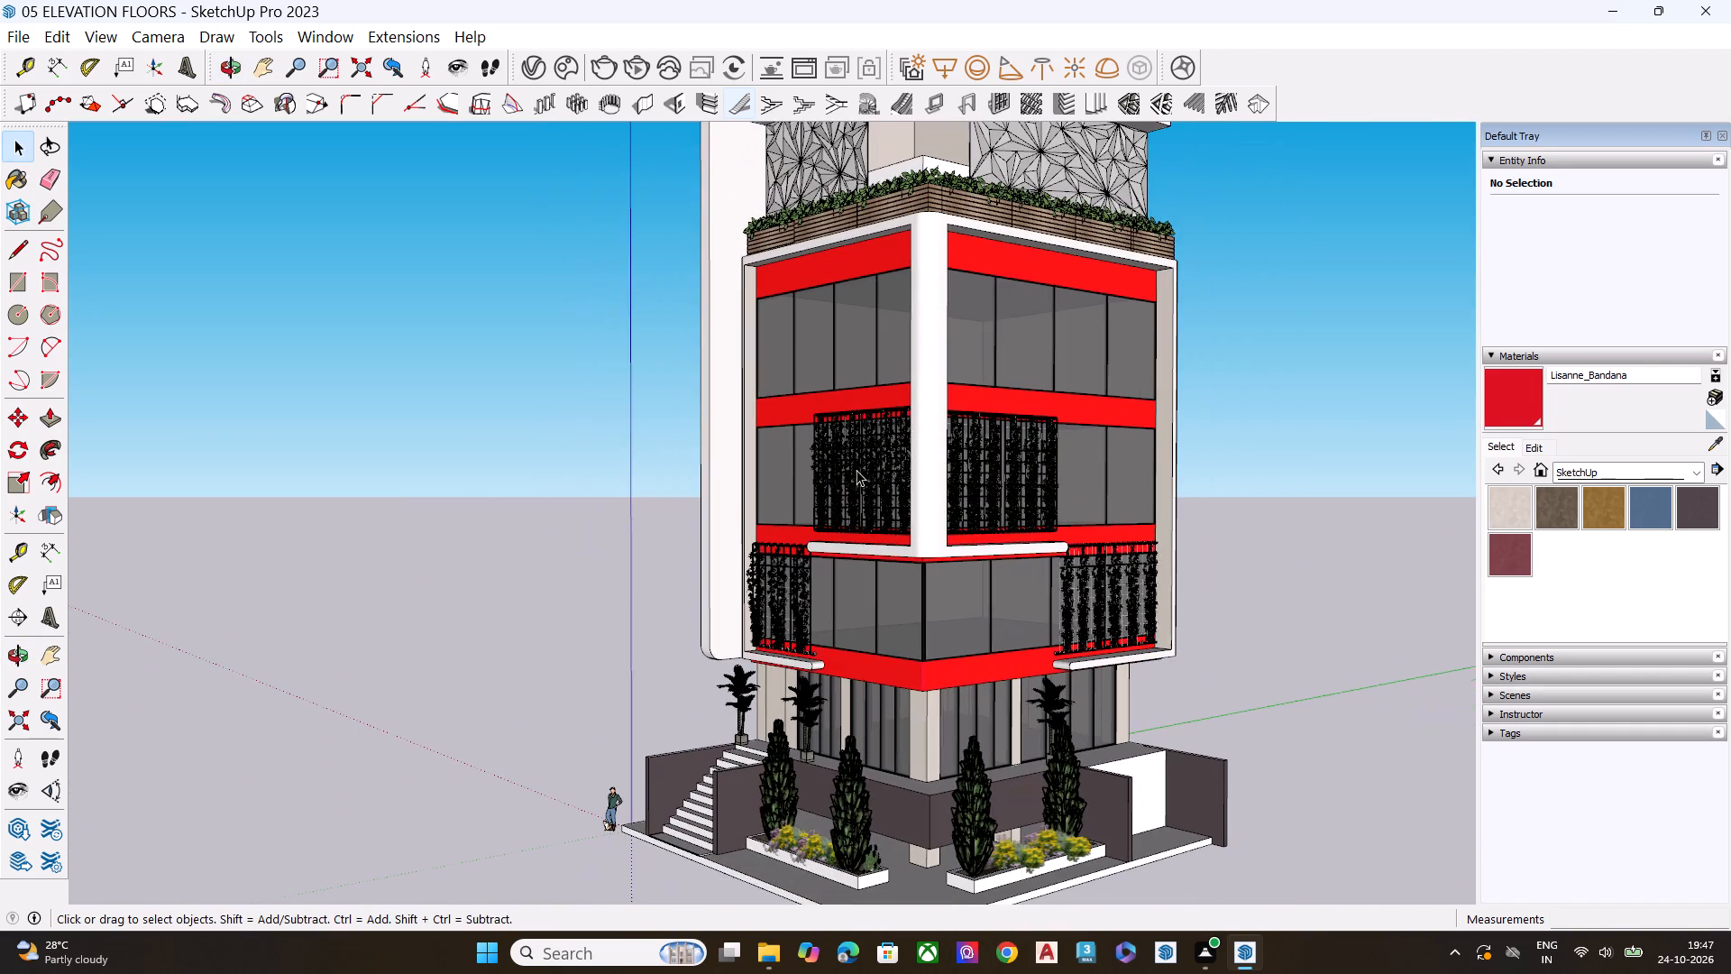
pyautogui.scroll(-7, 831, 513)
pyautogui.scroll(1, 708, 231)
pyautogui.moveTo(714, 213); pyautogui.dragTo(780, 105, button='middle')
pyautogui.scroll(1, 794, 302)
pyautogui.scroll(-7, 863, 548)
pyautogui.moveTo(805, 504); pyautogui.dragTo(1095, 438, button='middle')
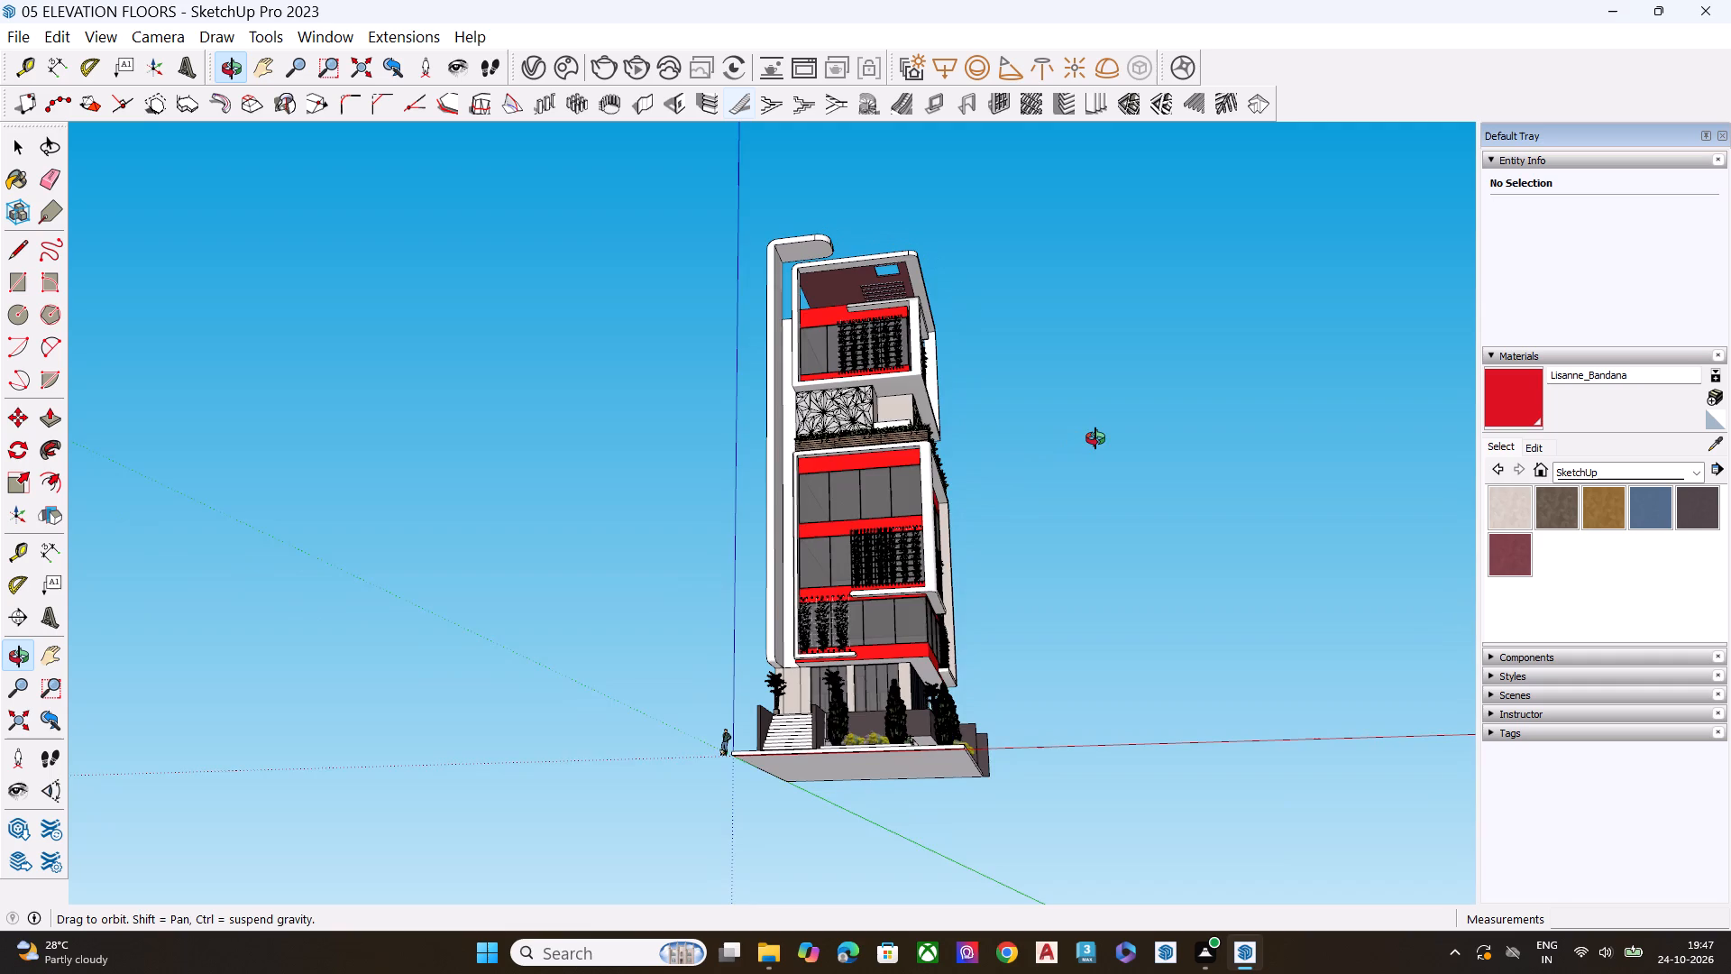
pyautogui.moveTo(1095, 438); pyautogui.dragTo(1095, 443, button='middle')
# Examine the red-banded glazed floors from the stair side around to the front, and up past the faceted-panel level to the roof frame.
pyautogui.scroll(1, 896, 523)
pyautogui.moveTo(885, 528); pyautogui.dragTo(971, 618, button='middle')
pyautogui.scroll(2, 928, 624)
pyautogui.scroll(4, 847, 621)
pyautogui.moveTo(812, 660); pyautogui.dragTo(825, 608, button='middle')
pyautogui.scroll(-6, 846, 565)
pyautogui.moveTo(871, 564); pyautogui.dragTo(875, 674, button='middle')
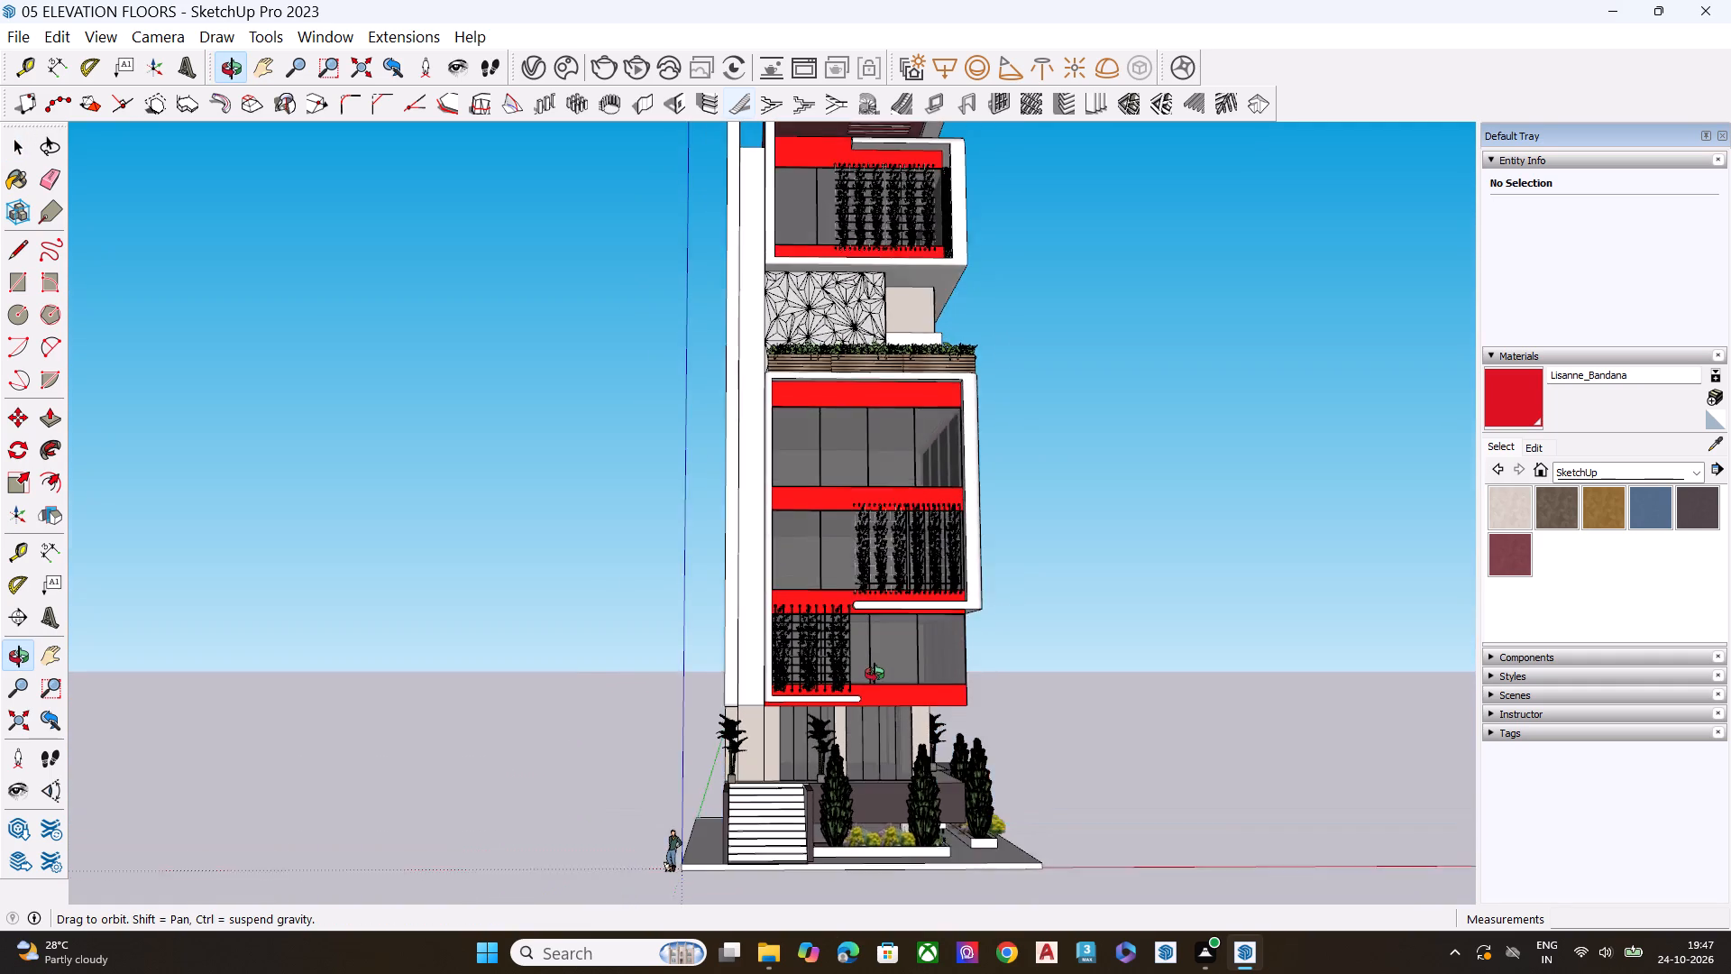
pyautogui.moveTo(875, 674); pyautogui.dragTo(874, 684, button='middle')
pyautogui.scroll(8, 868, 682)
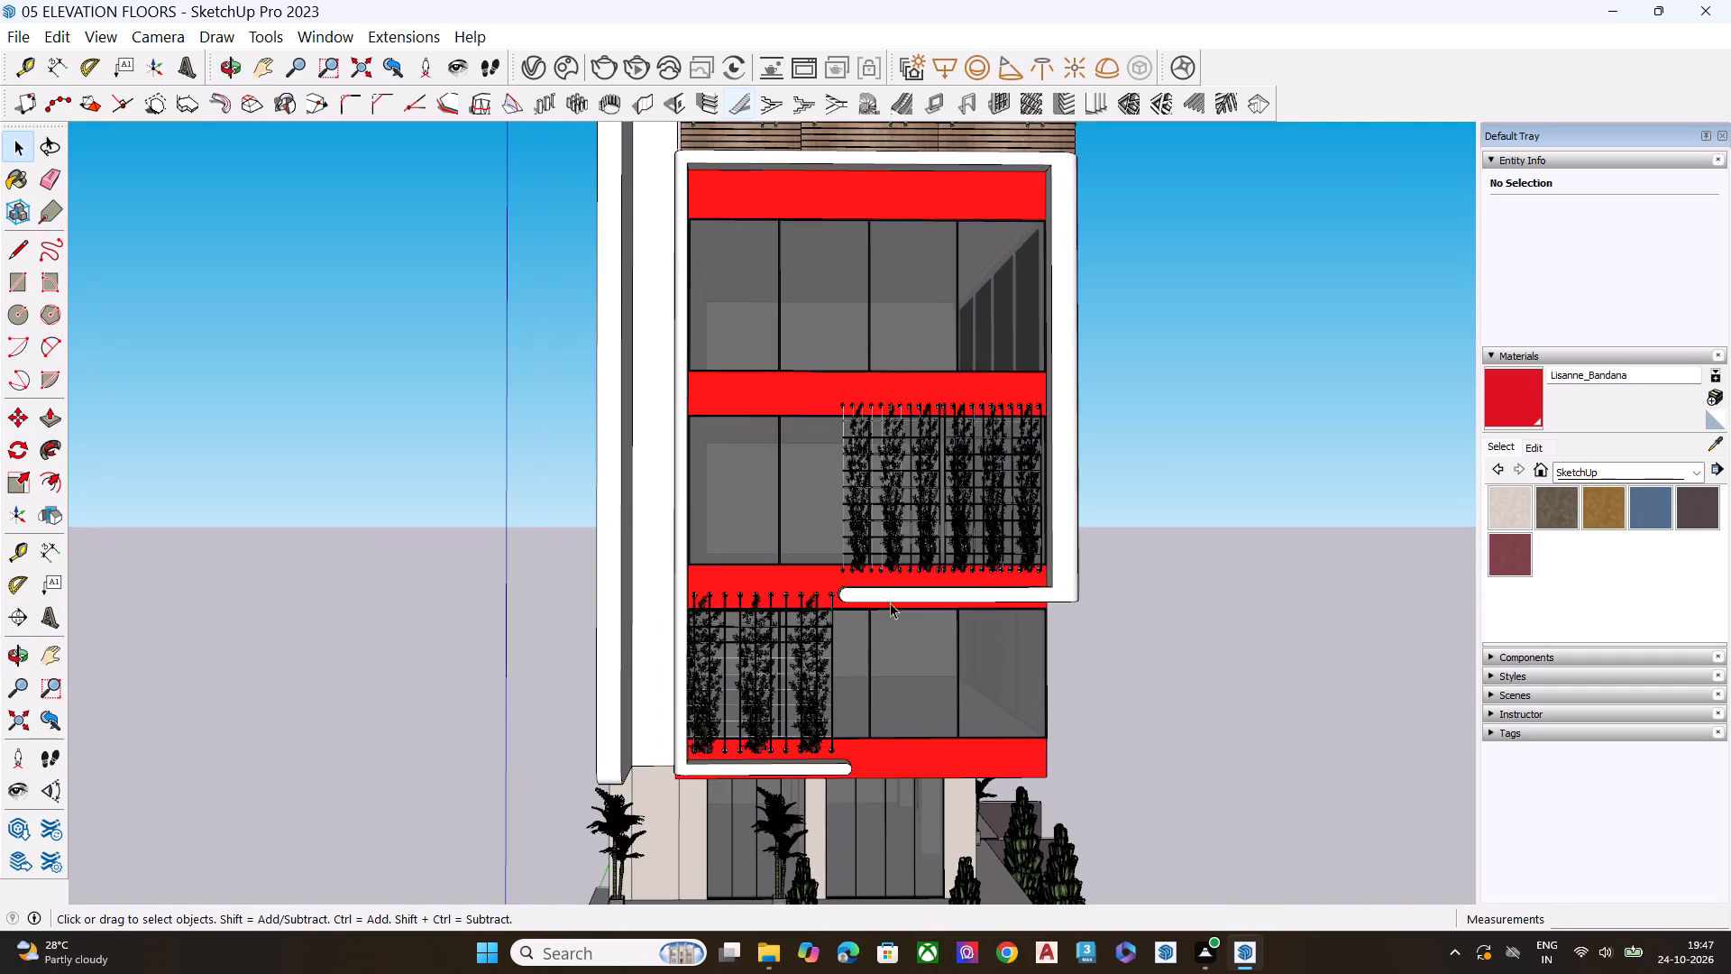
pyautogui.moveTo(988, 564); pyautogui.dragTo(606, 611, button='middle')
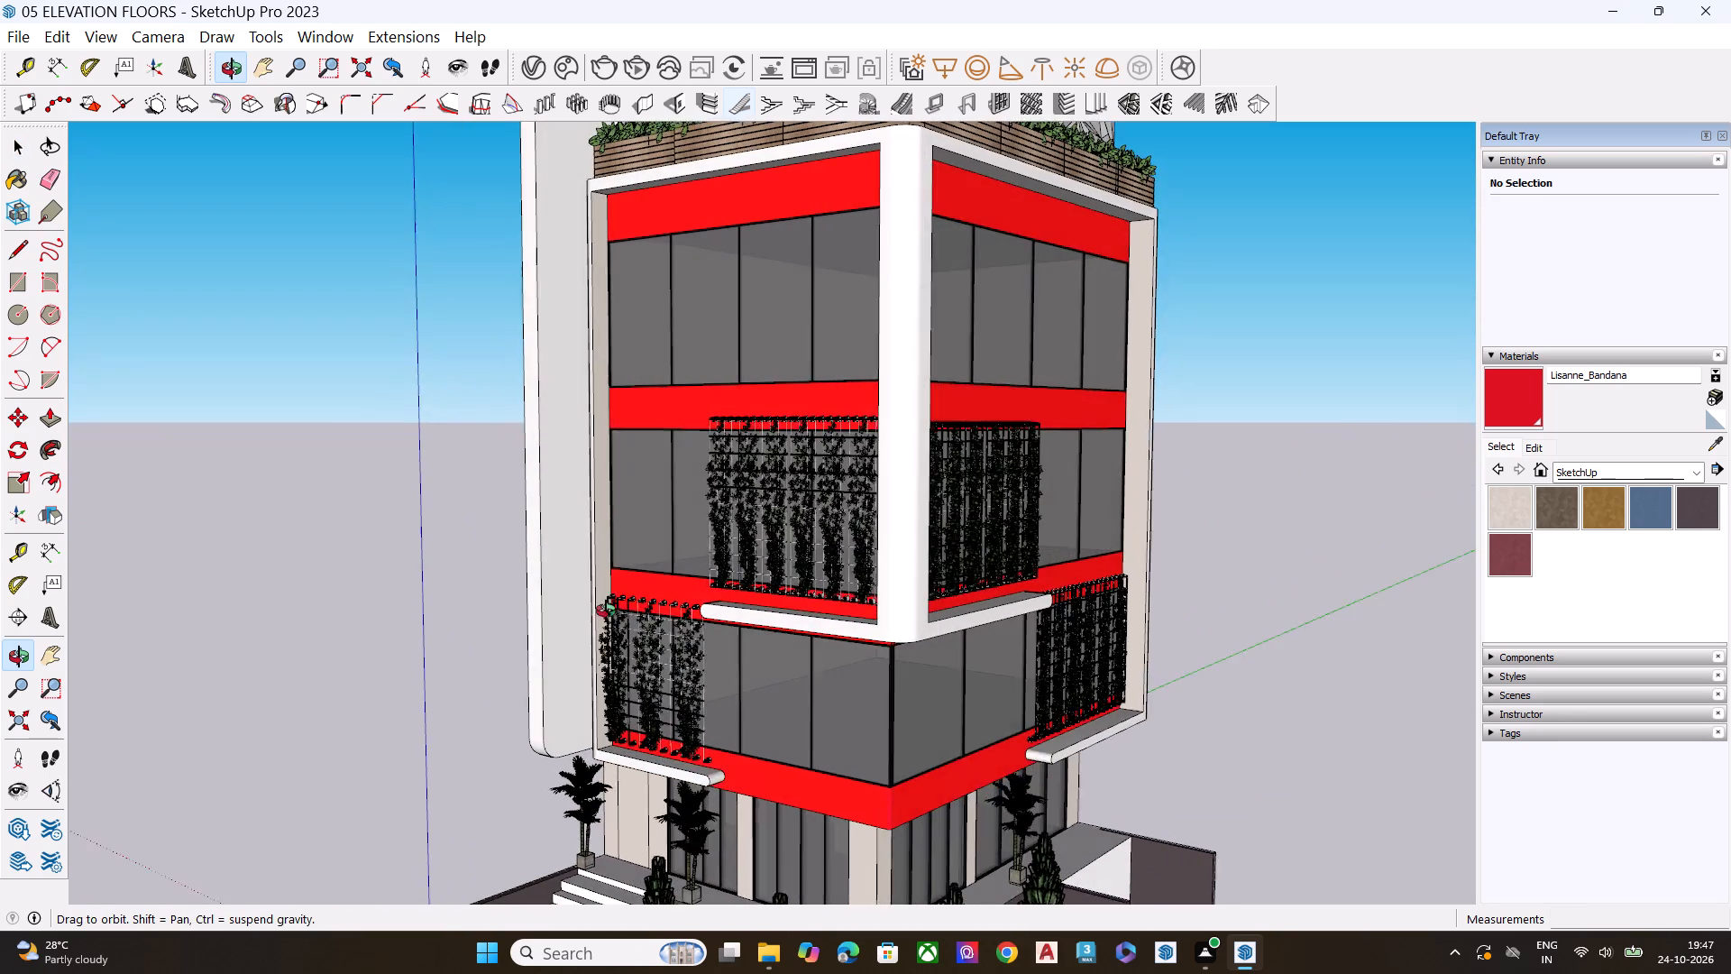
pyautogui.moveTo(606, 611); pyautogui.dragTo(372, 596, button='middle')
pyautogui.scroll(1, 488, 598)
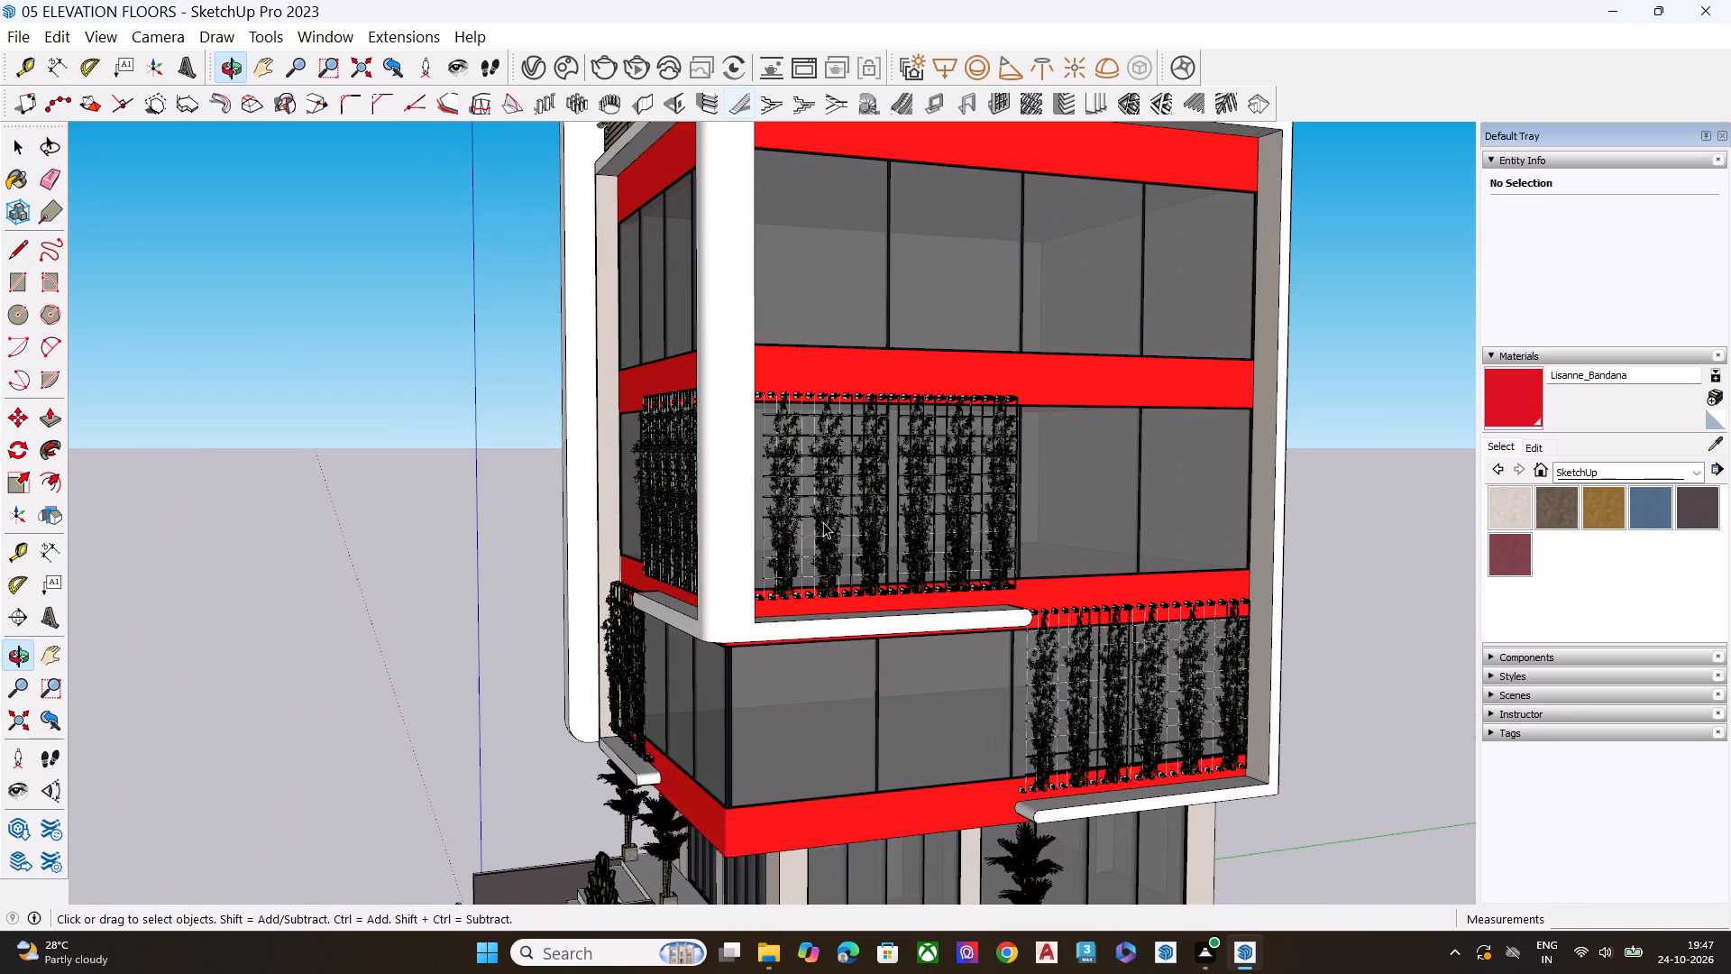
pyautogui.press('h')
pyautogui.moveTo(952, 381); pyautogui.dragTo(973, 621)
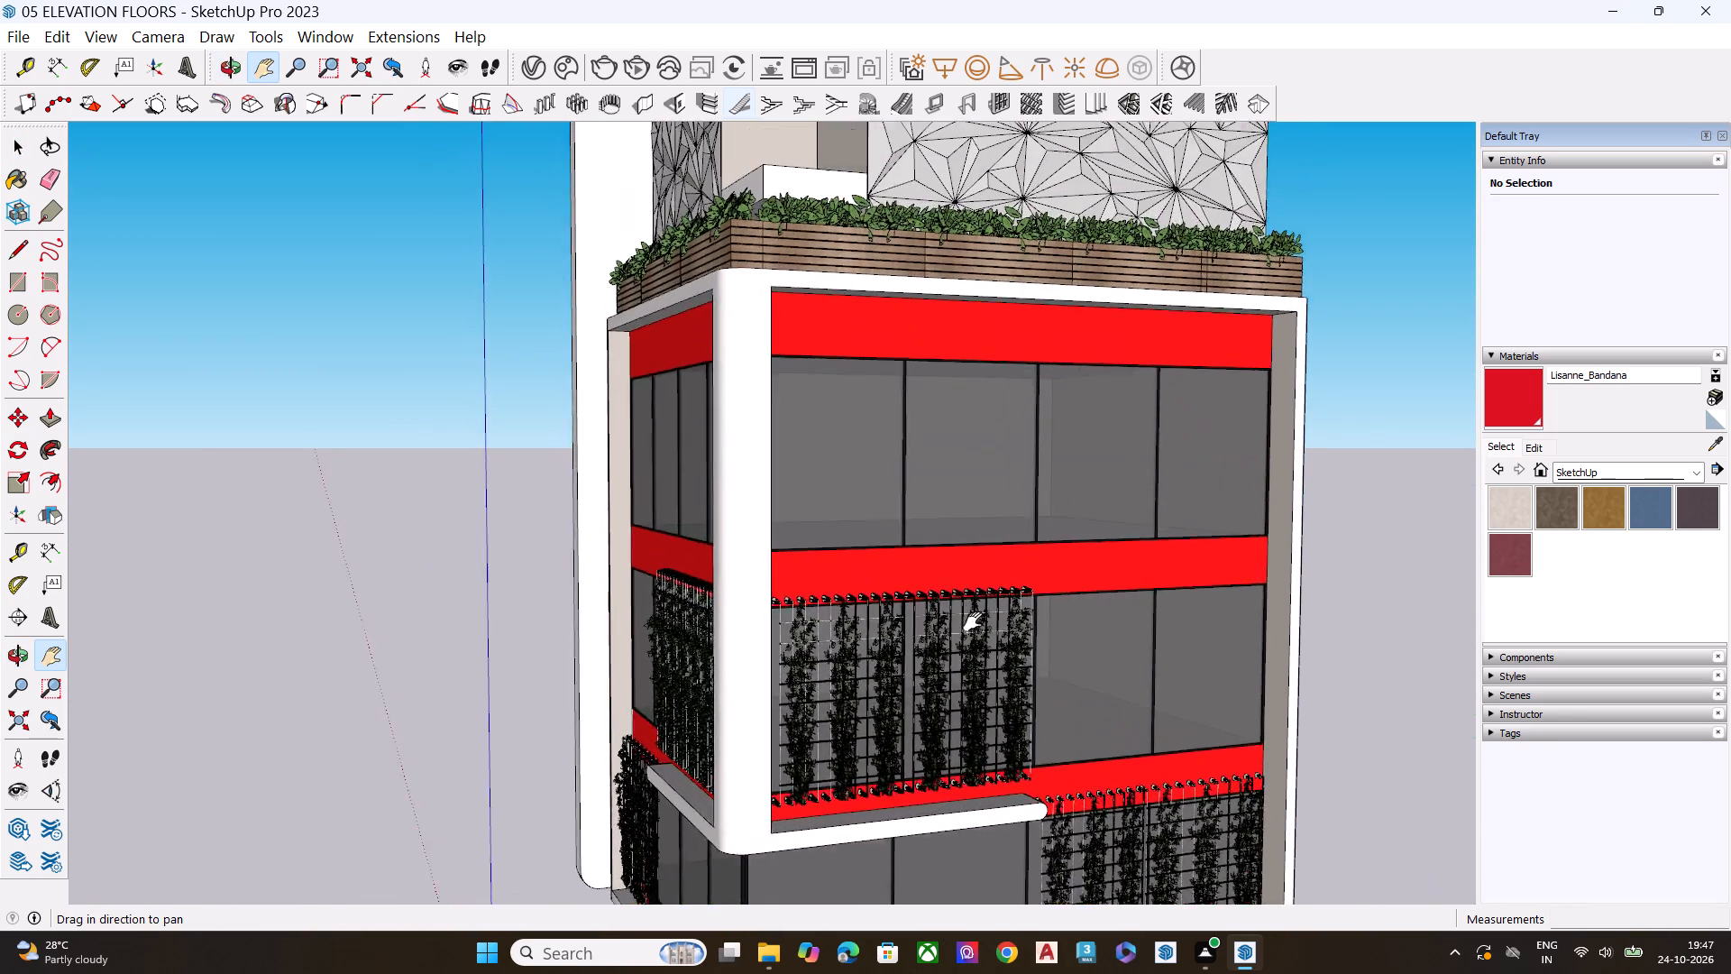
pyautogui.moveTo(973, 621); pyautogui.dragTo(972, 939)
pyautogui.moveTo(980, 432); pyautogui.dragTo(980, 462)
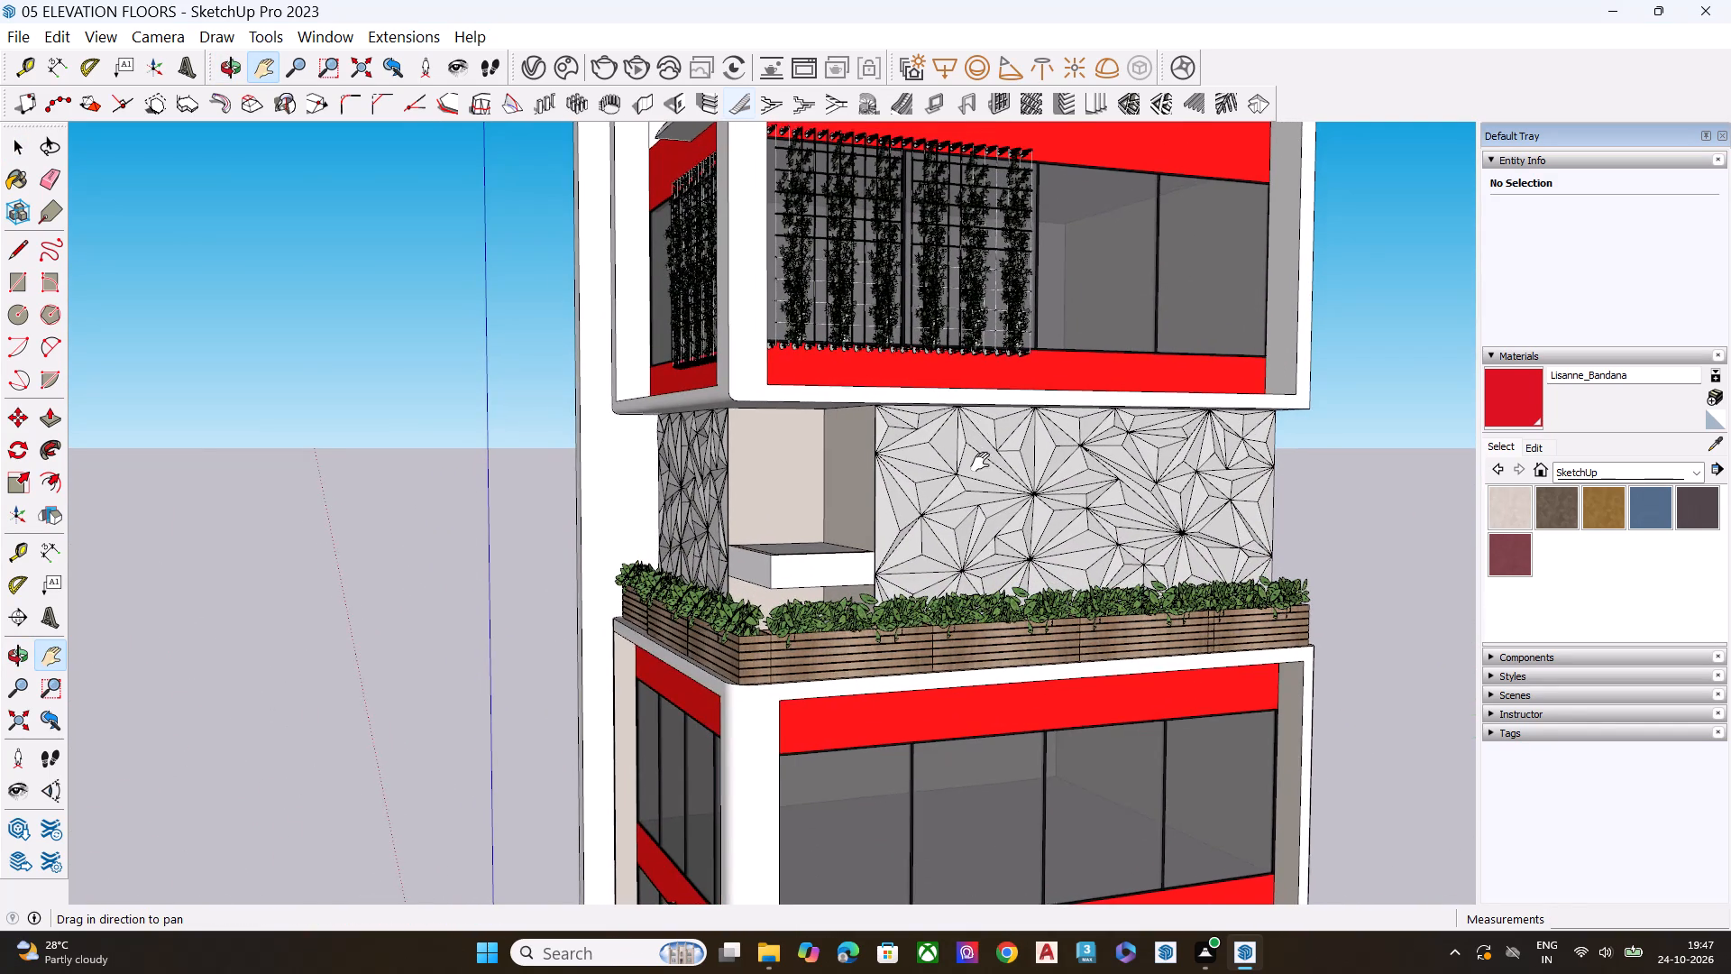
pyautogui.moveTo(980, 462); pyautogui.dragTo(1015, 593)
pyautogui.press('space')
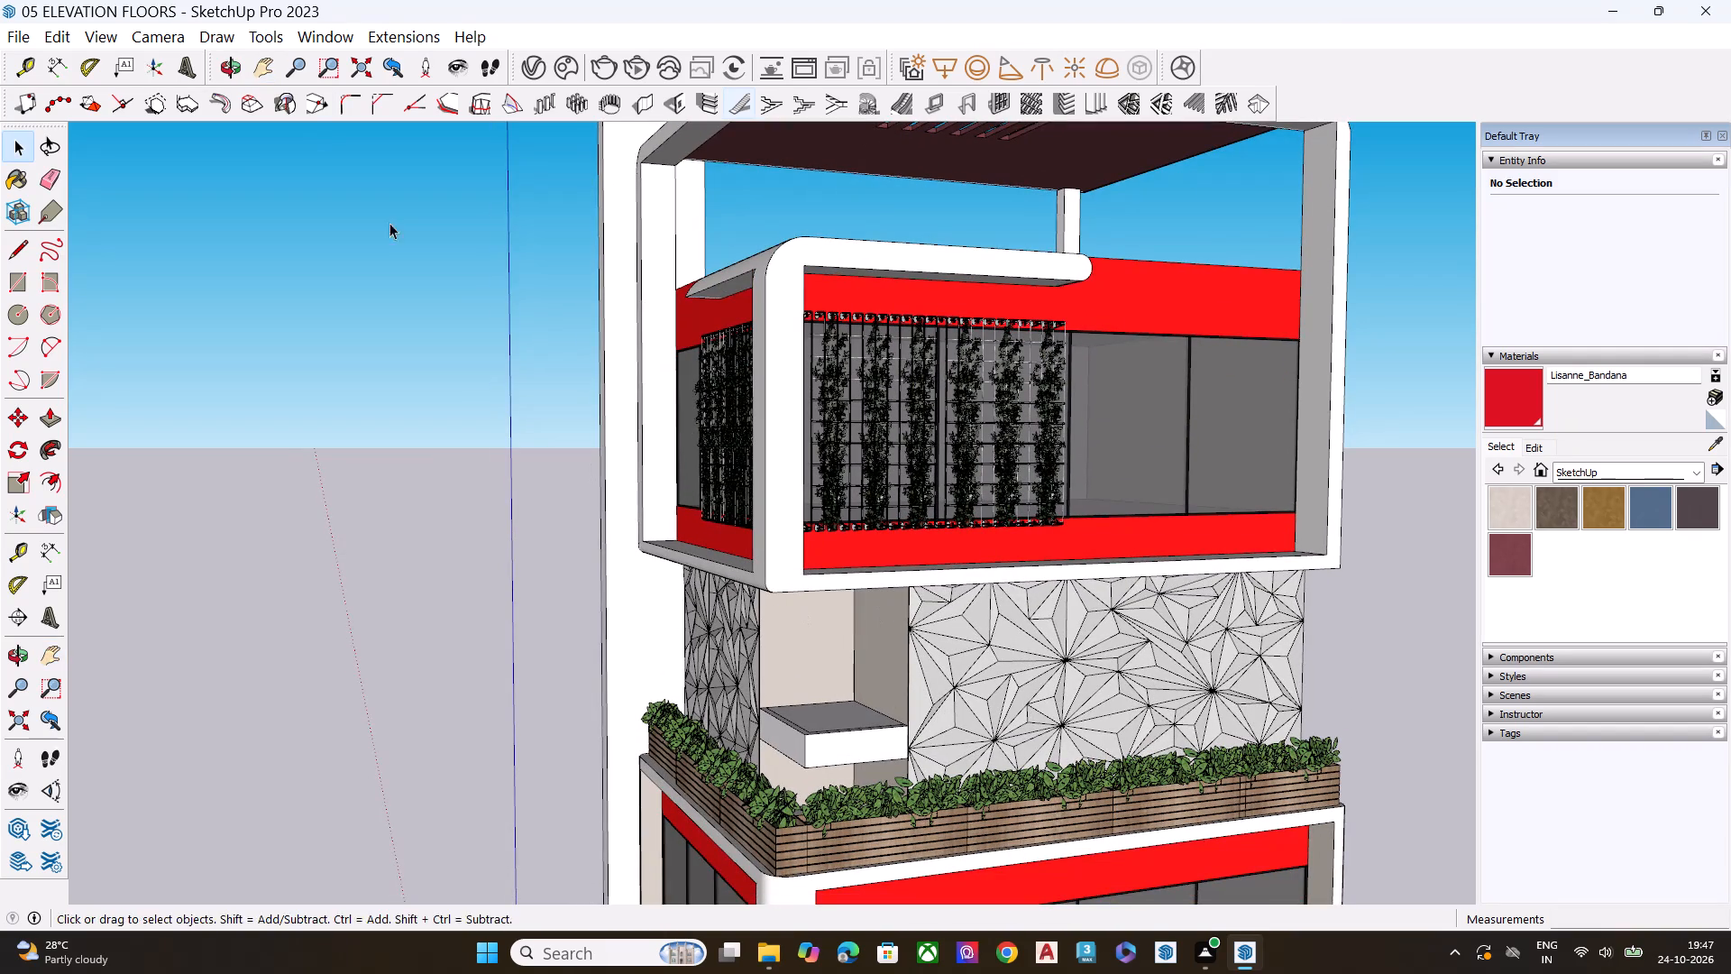
# Import the My+Glass_Railing.skp component from the Downloads folder into the model.
pyautogui.scroll(2, 273, 80)
pyautogui.click(15, 38)
pyautogui.click(78, 407)
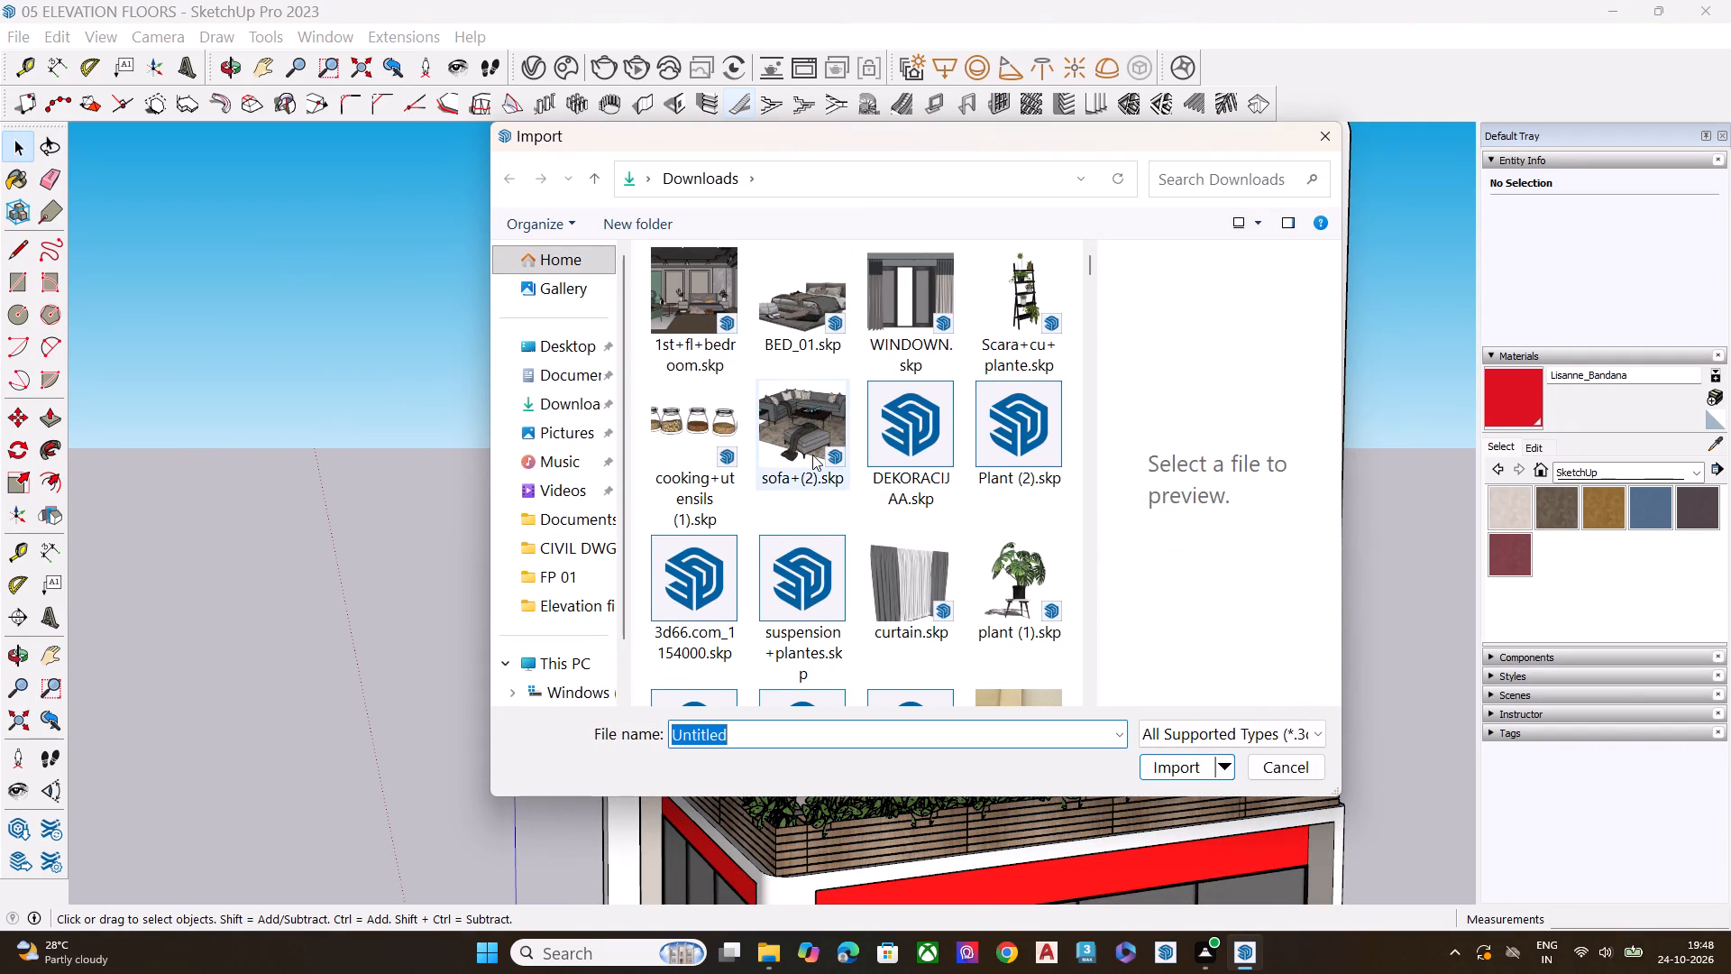
pyautogui.scroll(-7, 812, 455)
pyautogui.scroll(1, 720, 538)
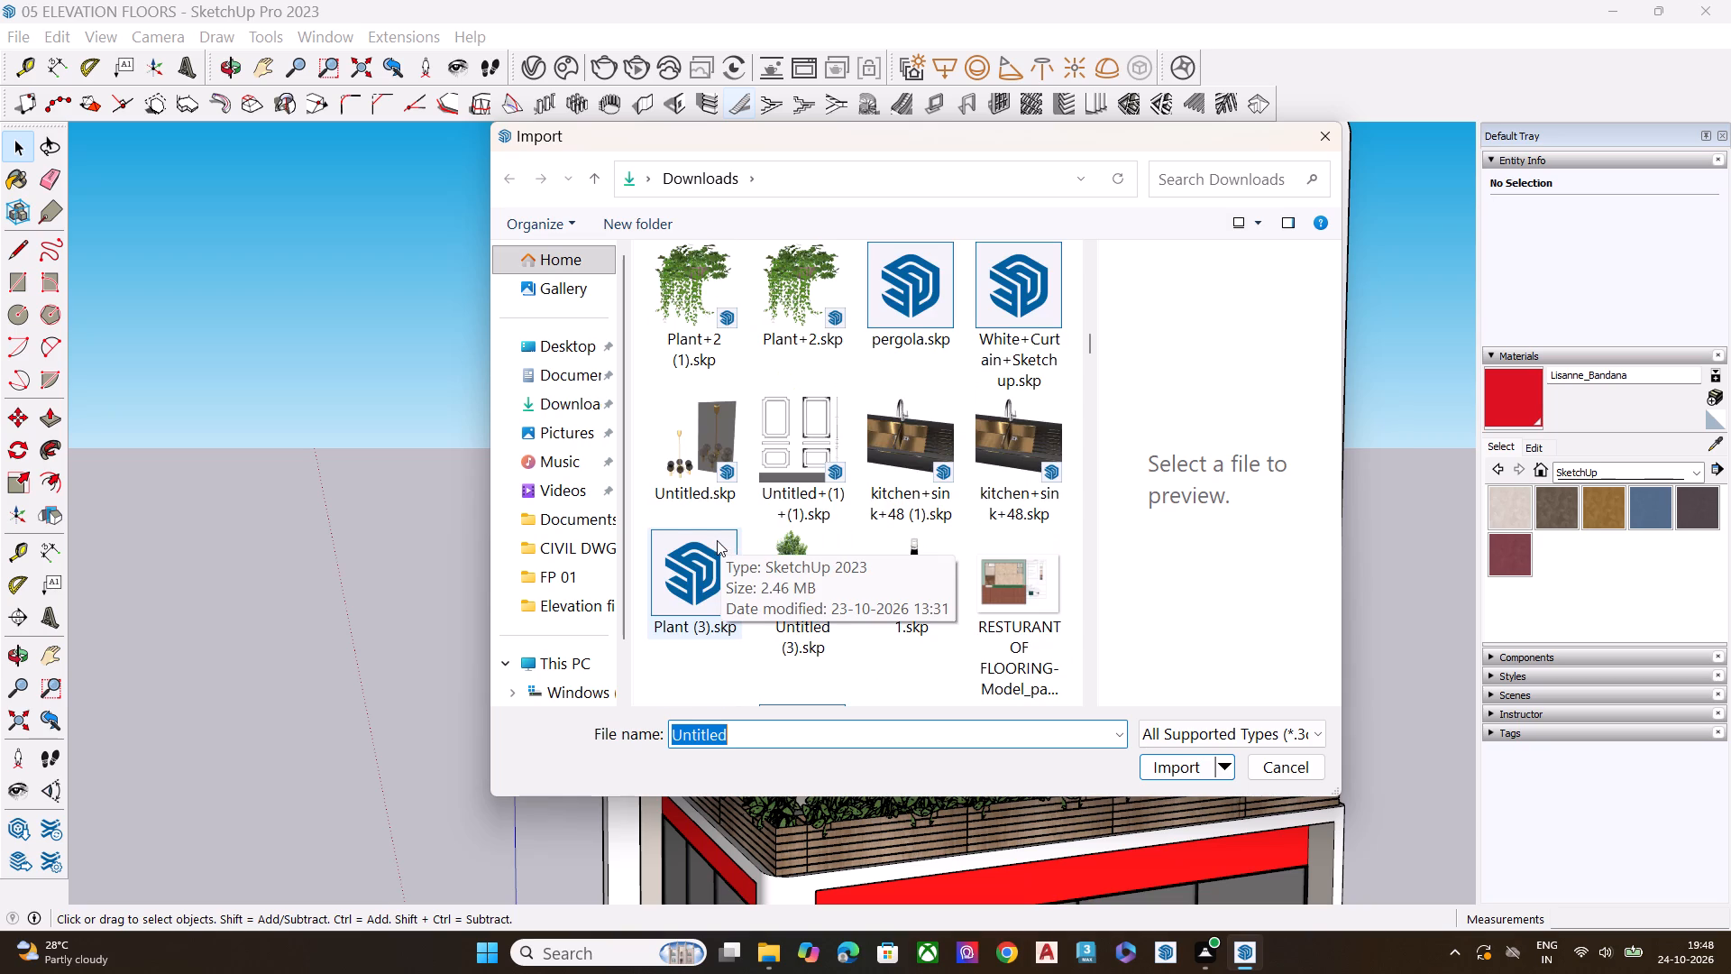
pyautogui.scroll(-2, 716, 541)
pyautogui.scroll(-2, 748, 453)
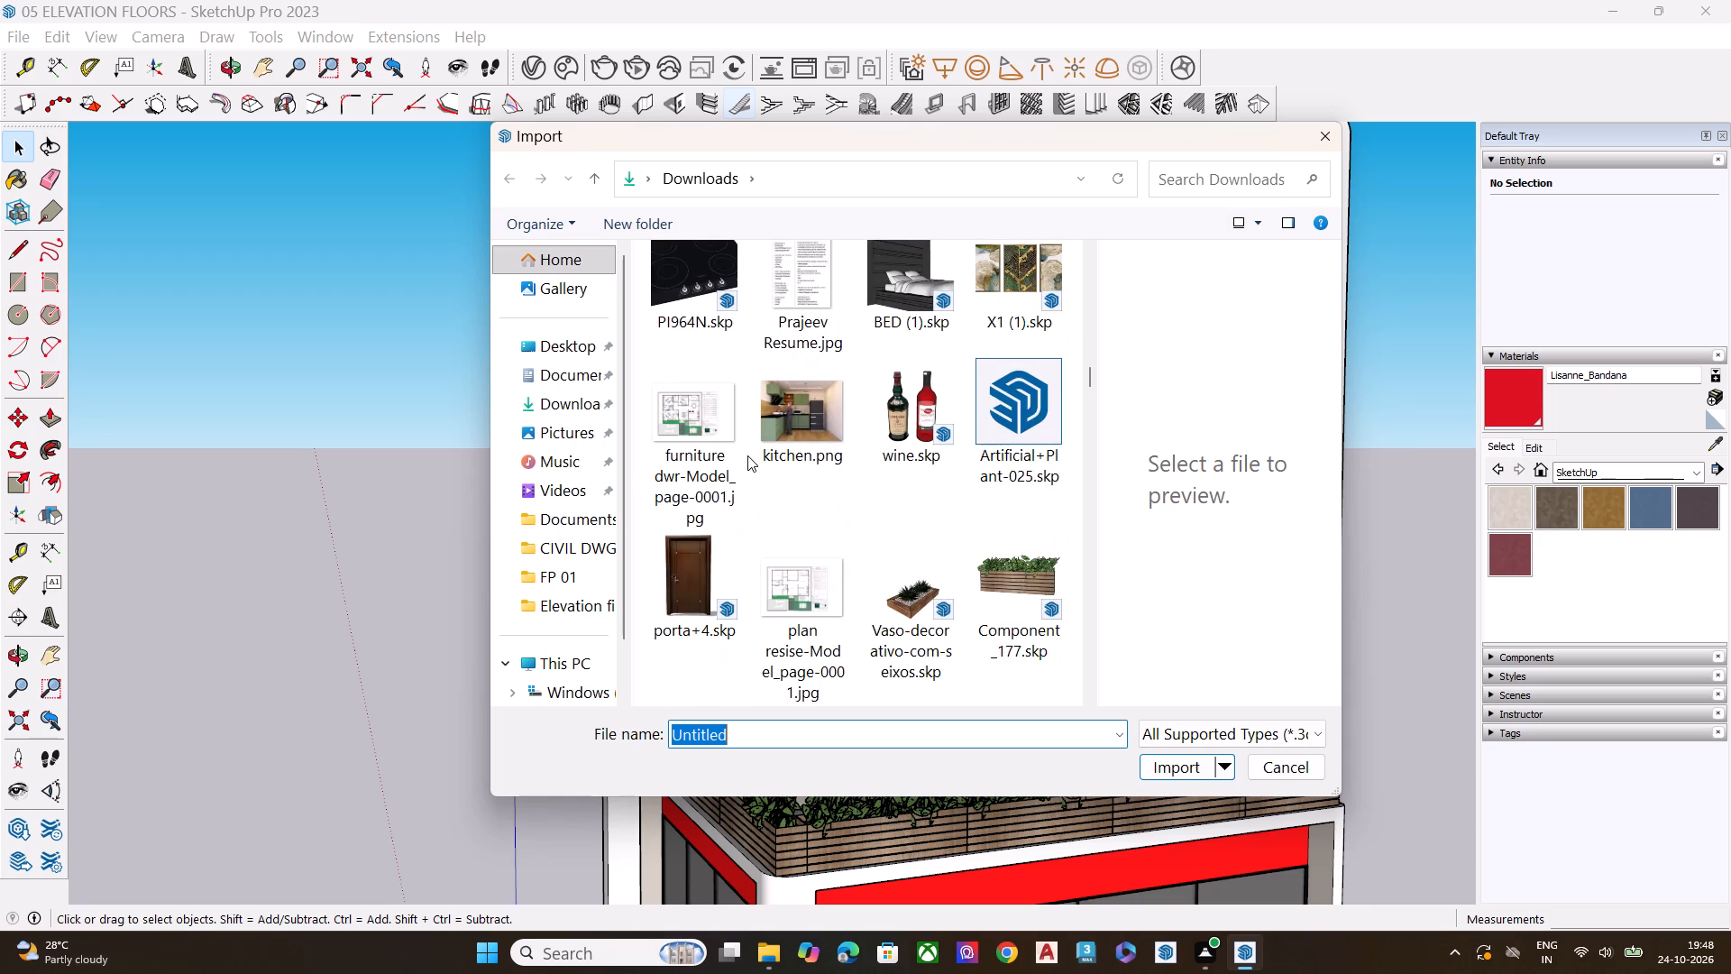
pyautogui.scroll(-3, 747, 455)
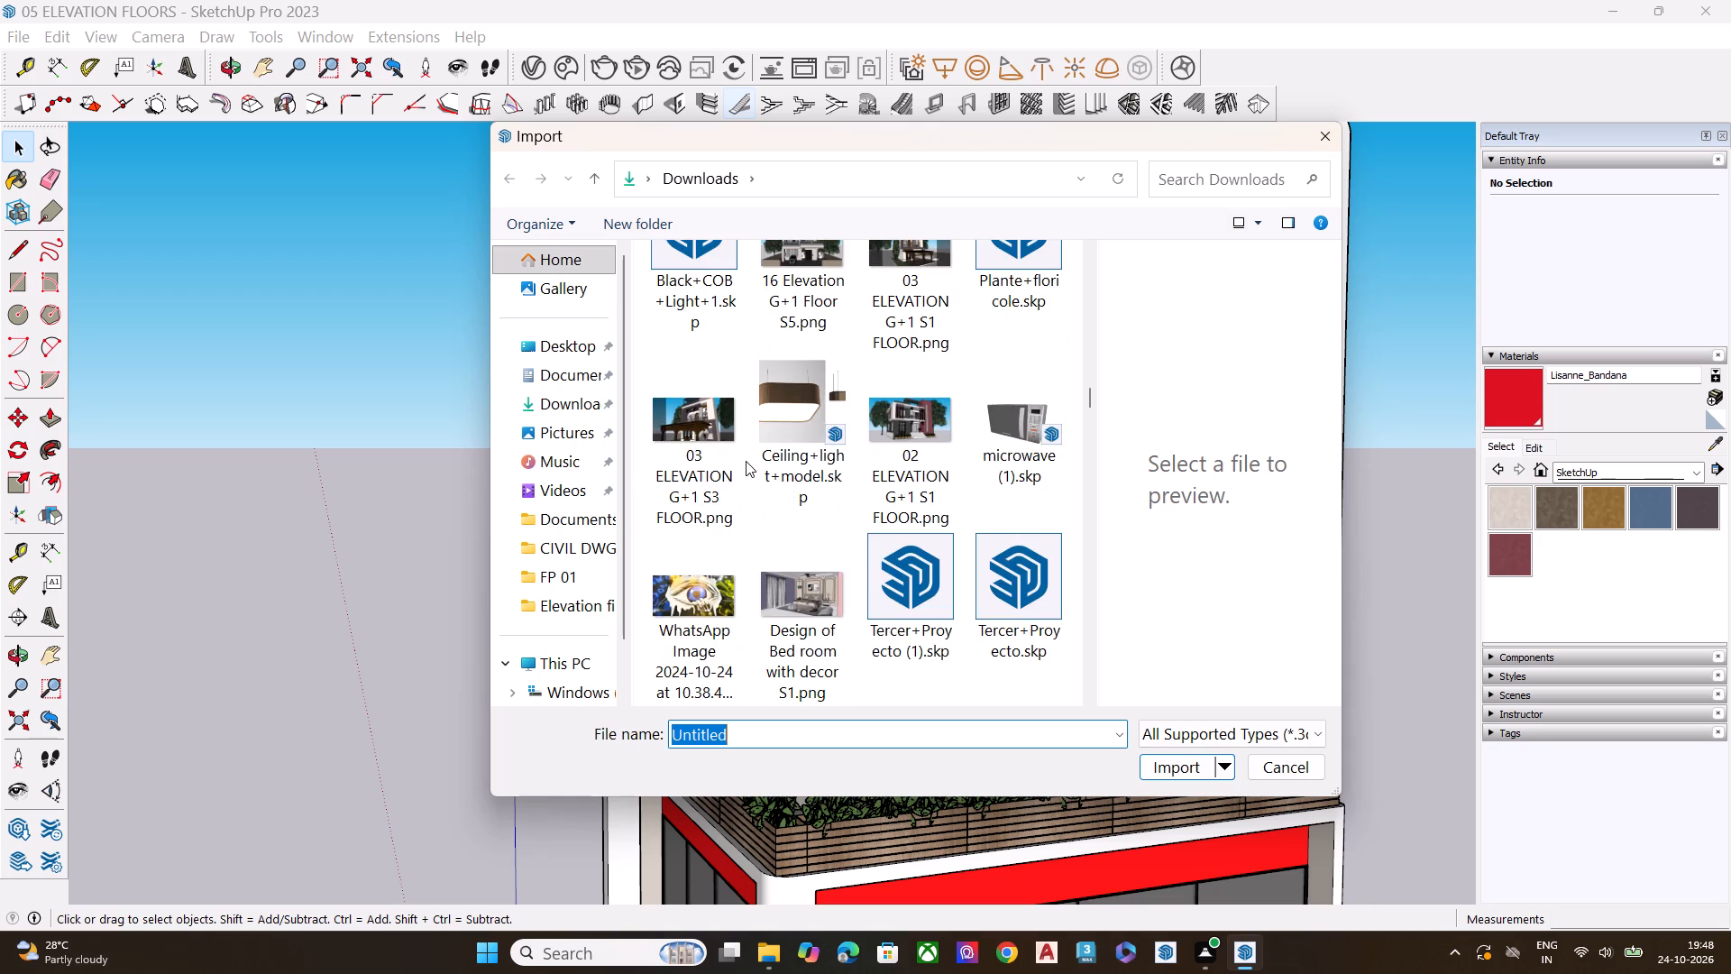
pyautogui.scroll(-4, 744, 462)
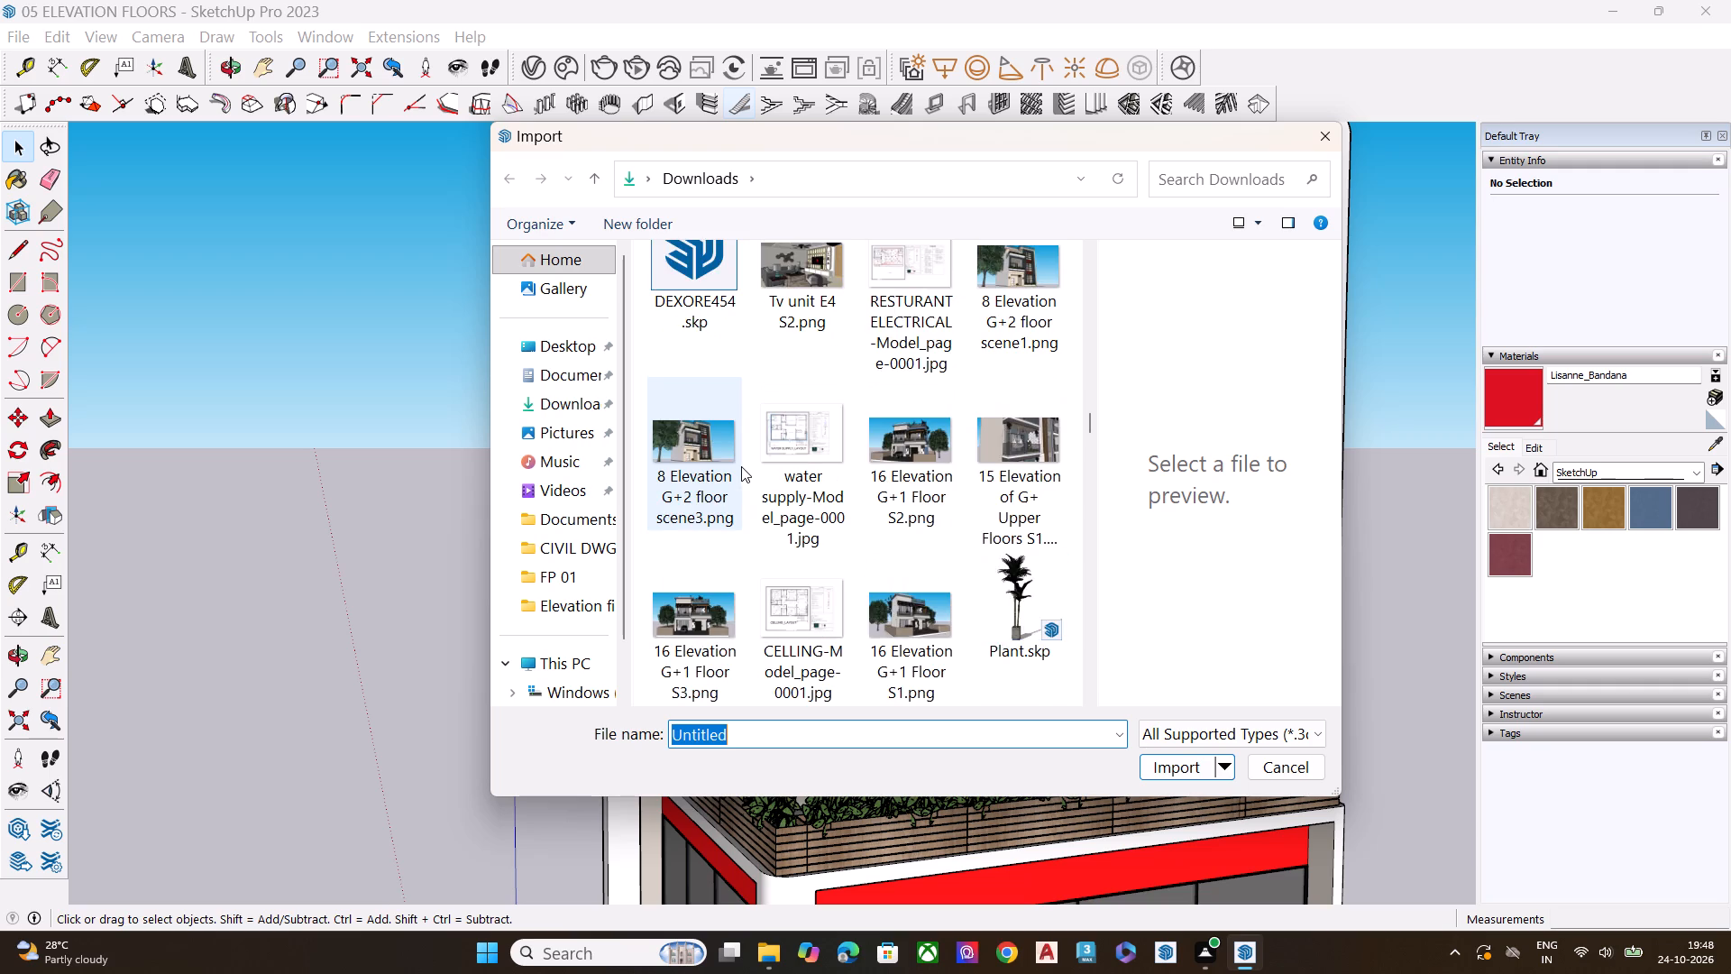
pyautogui.scroll(-3, 741, 466)
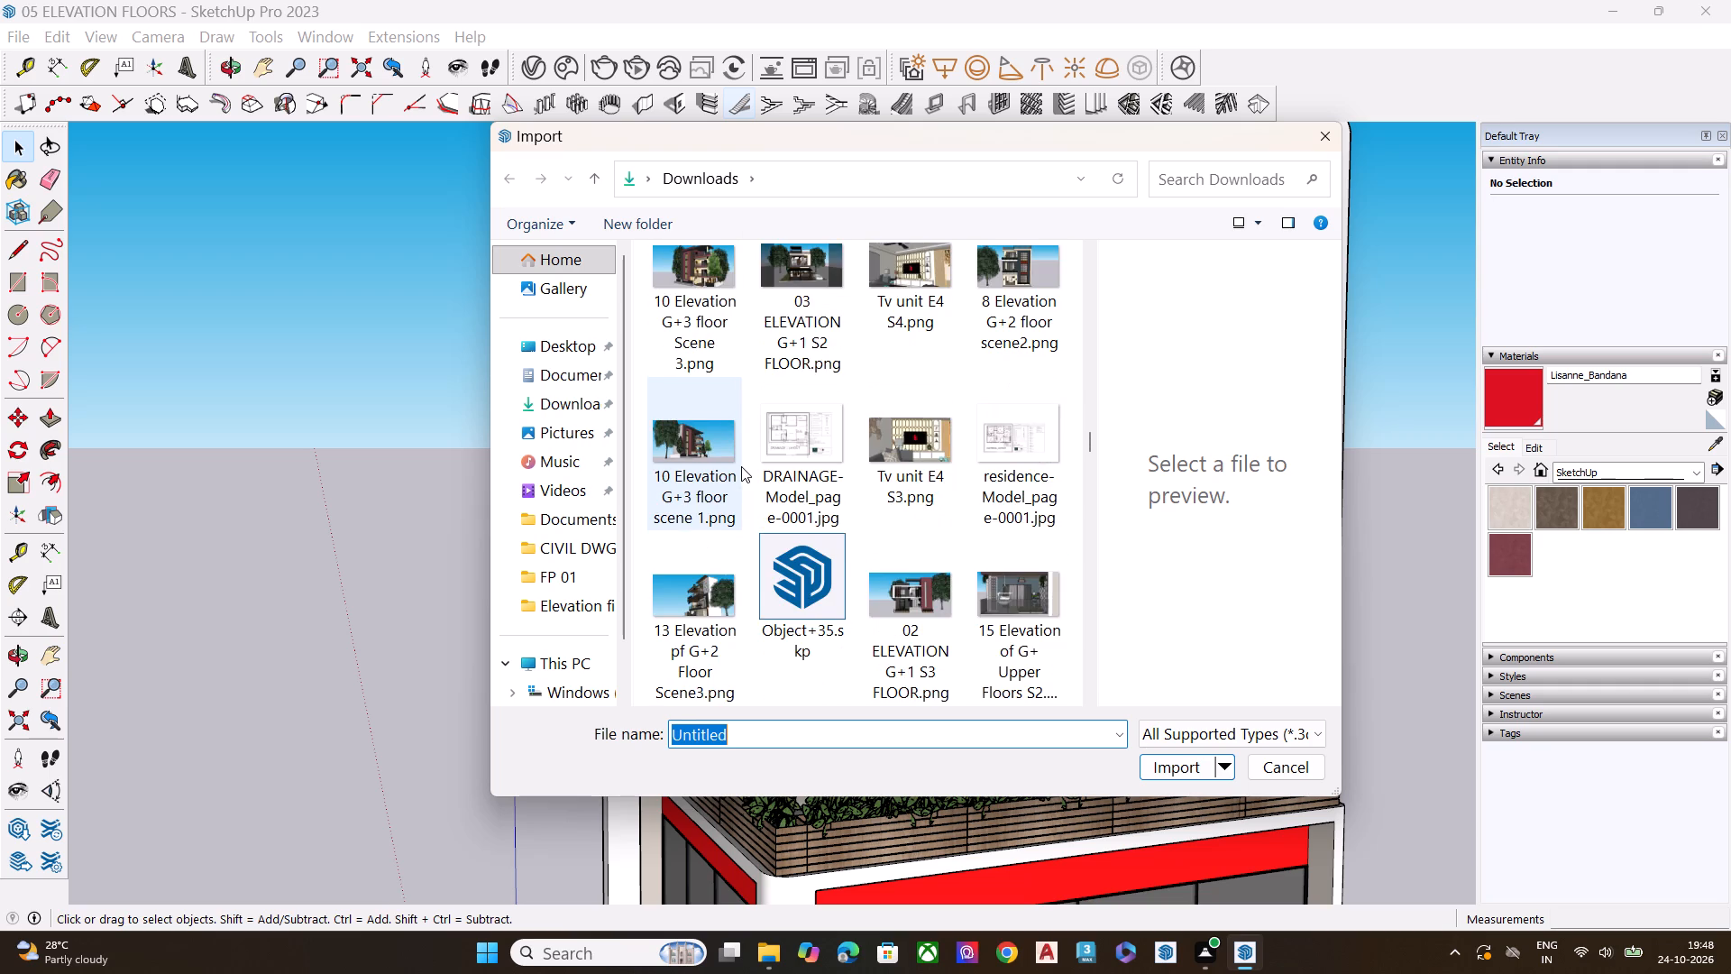
pyautogui.scroll(-4, 741, 466)
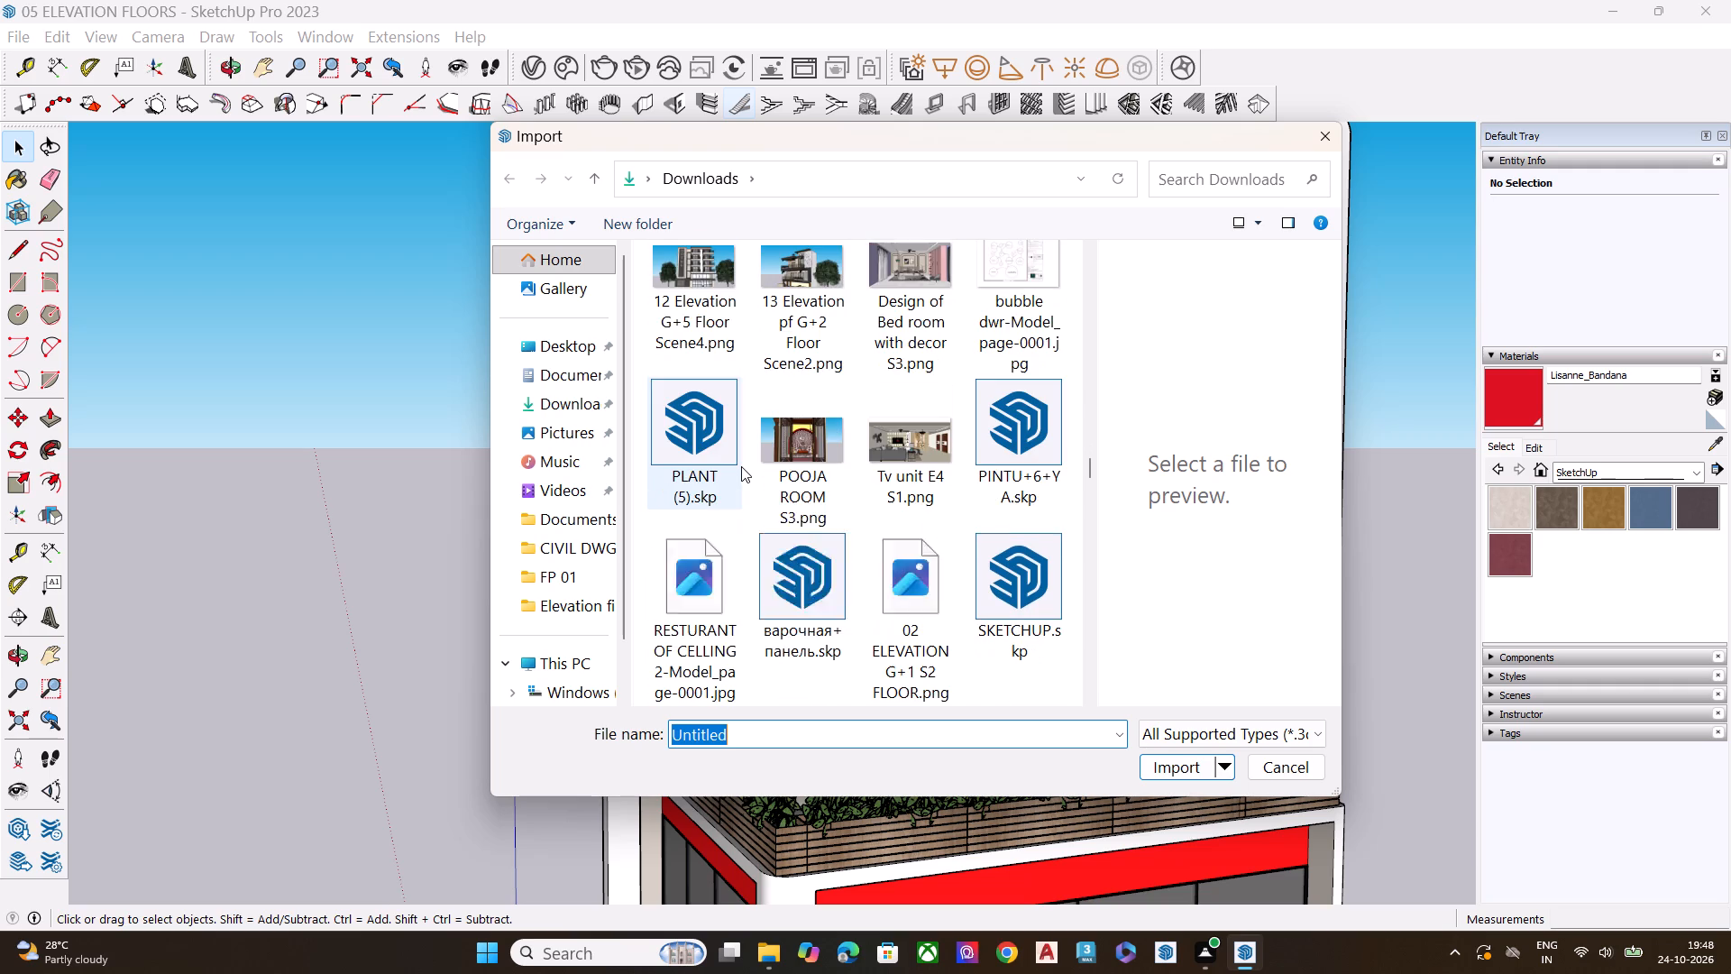
pyautogui.scroll(-3, 741, 466)
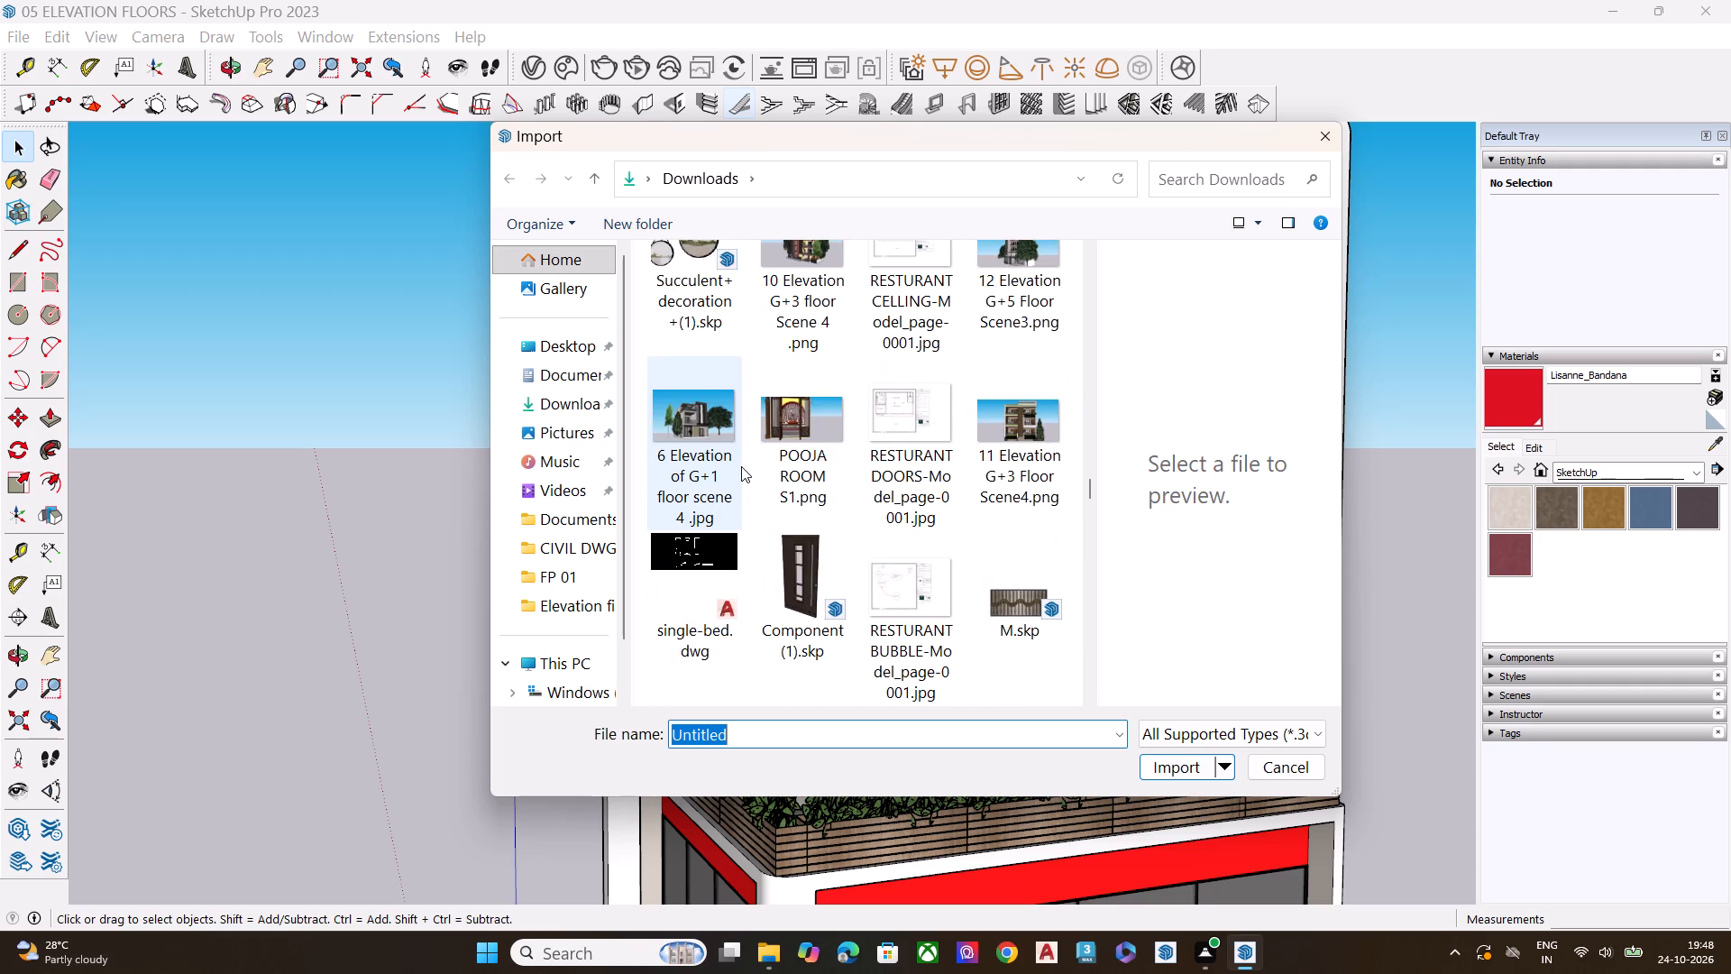
pyautogui.scroll(-4, 738, 472)
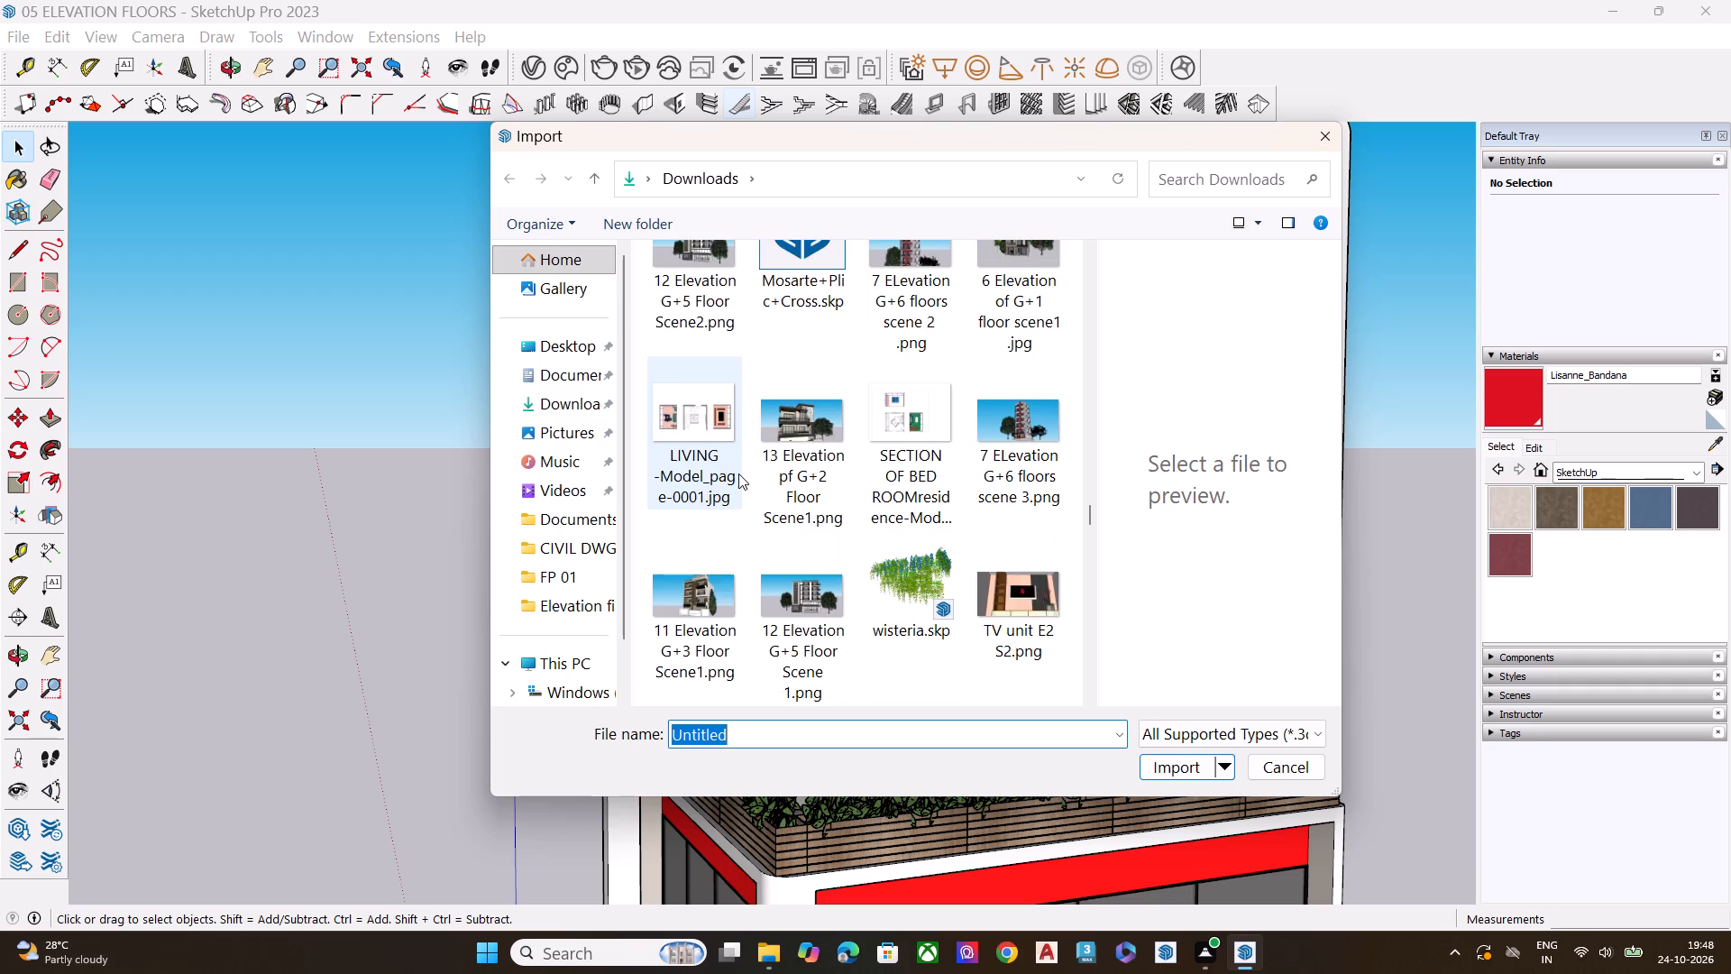
pyautogui.scroll(-4, 738, 473)
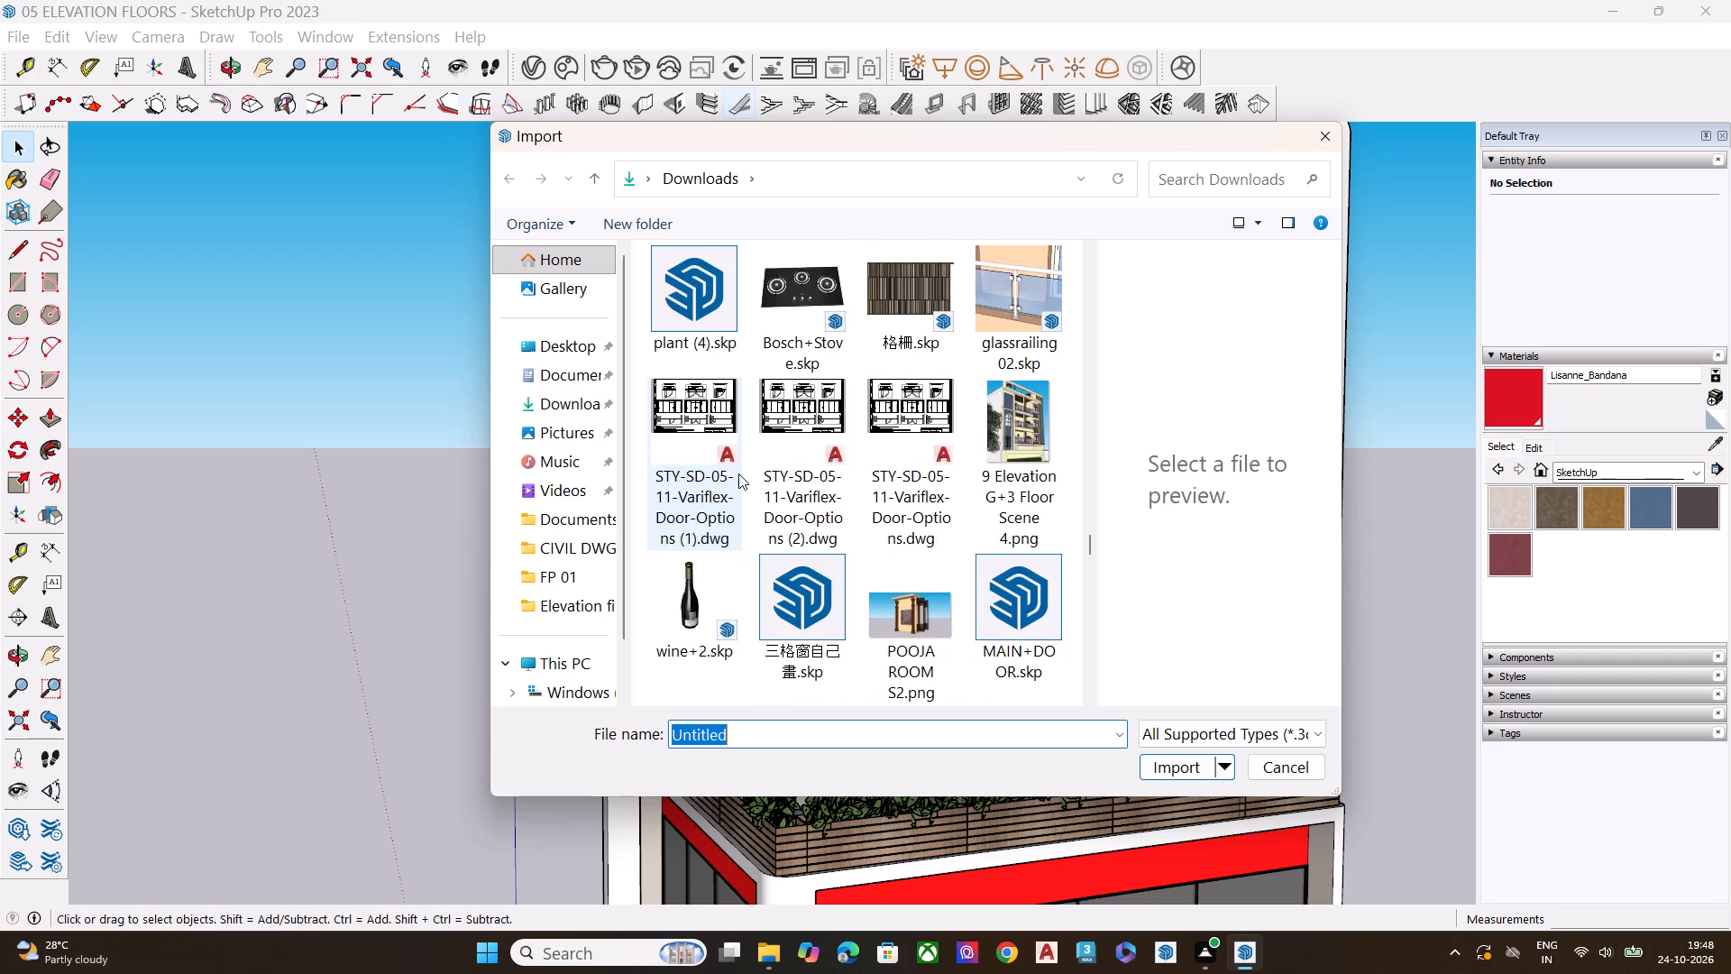
pyautogui.scroll(-3, 738, 473)
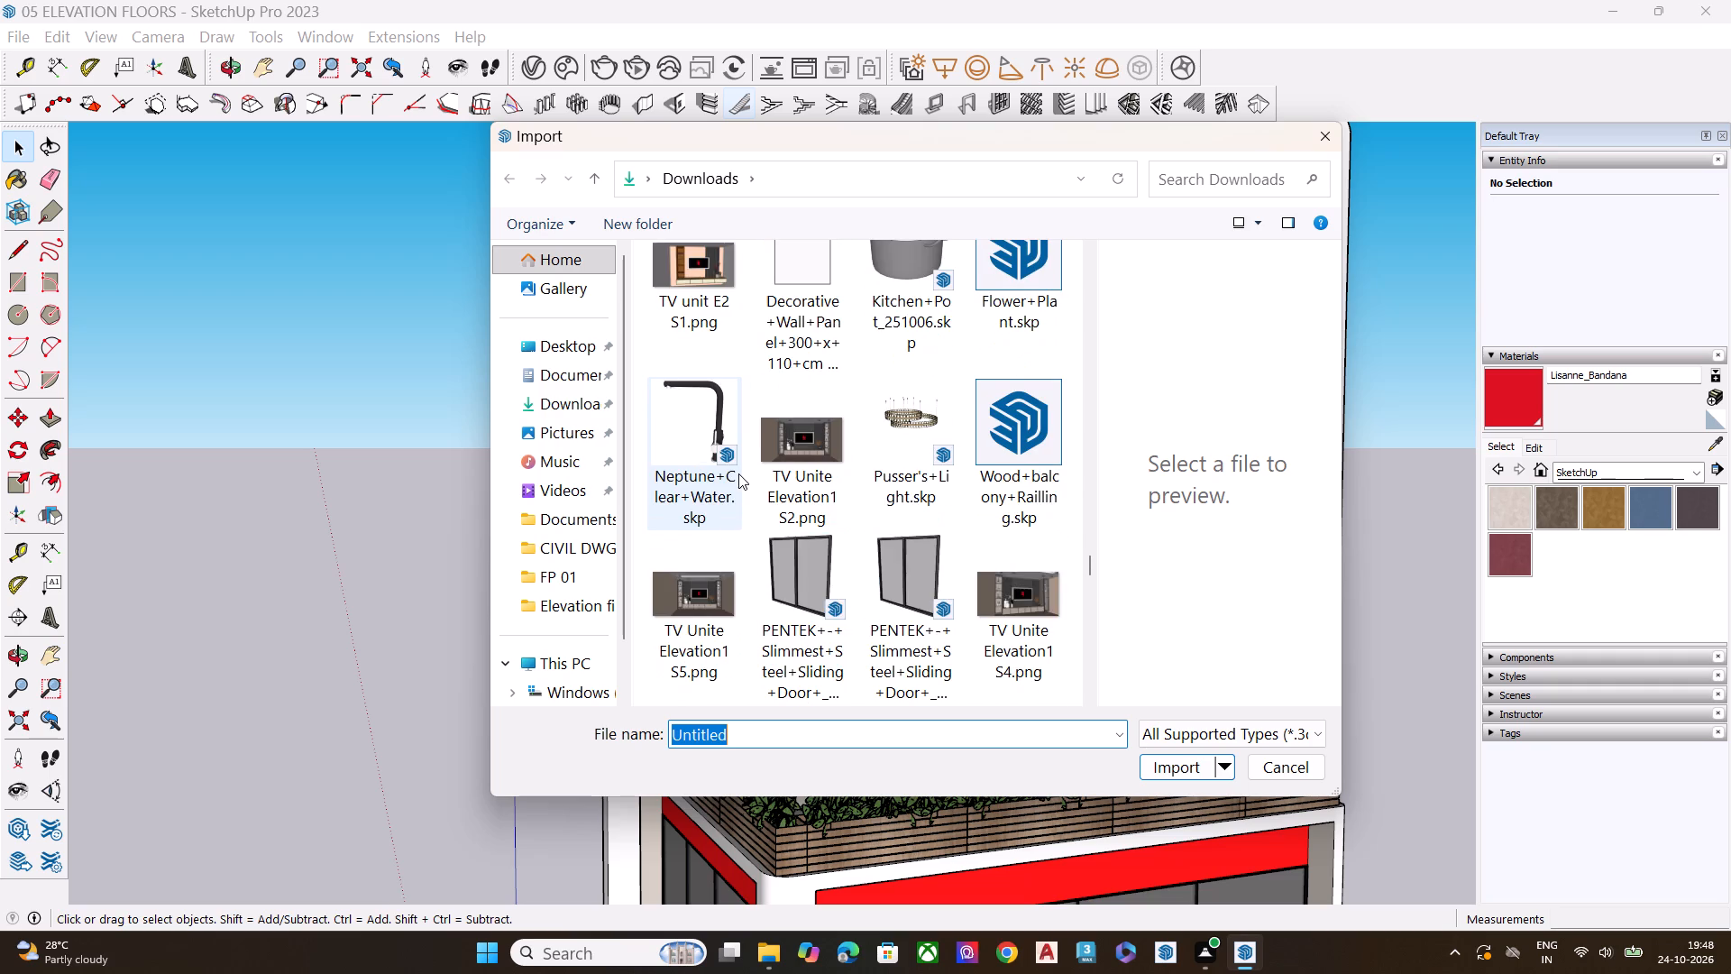
pyautogui.scroll(-4, 738, 473)
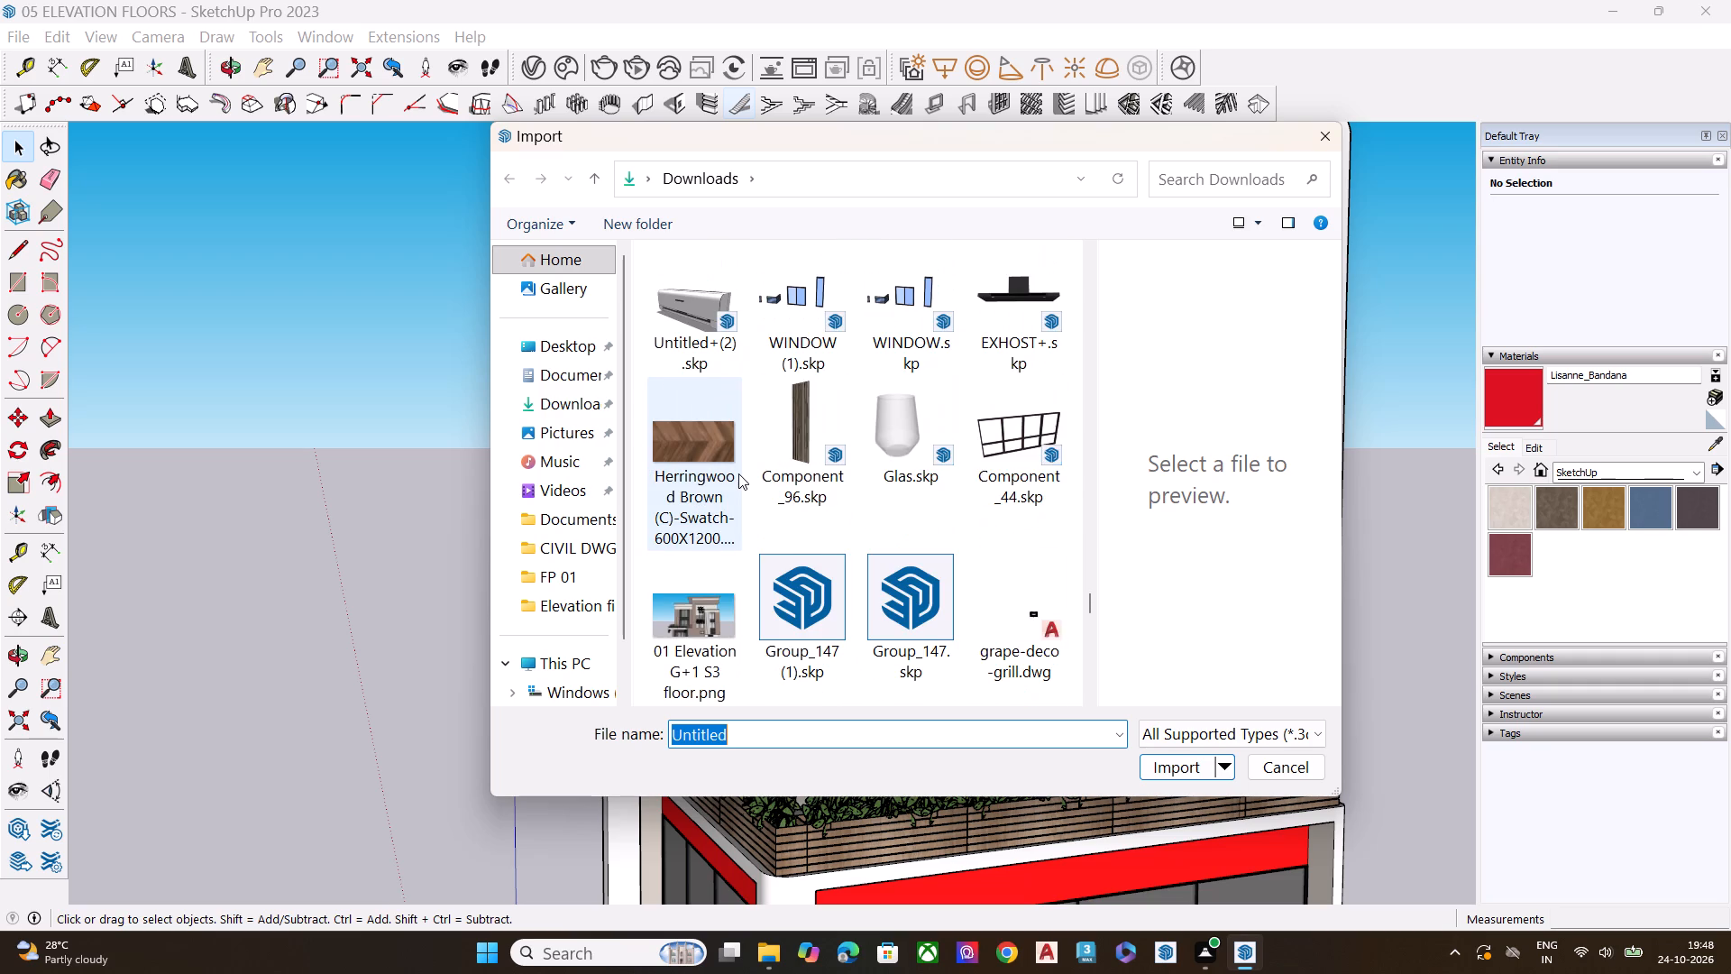
pyautogui.scroll(-3, 738, 473)
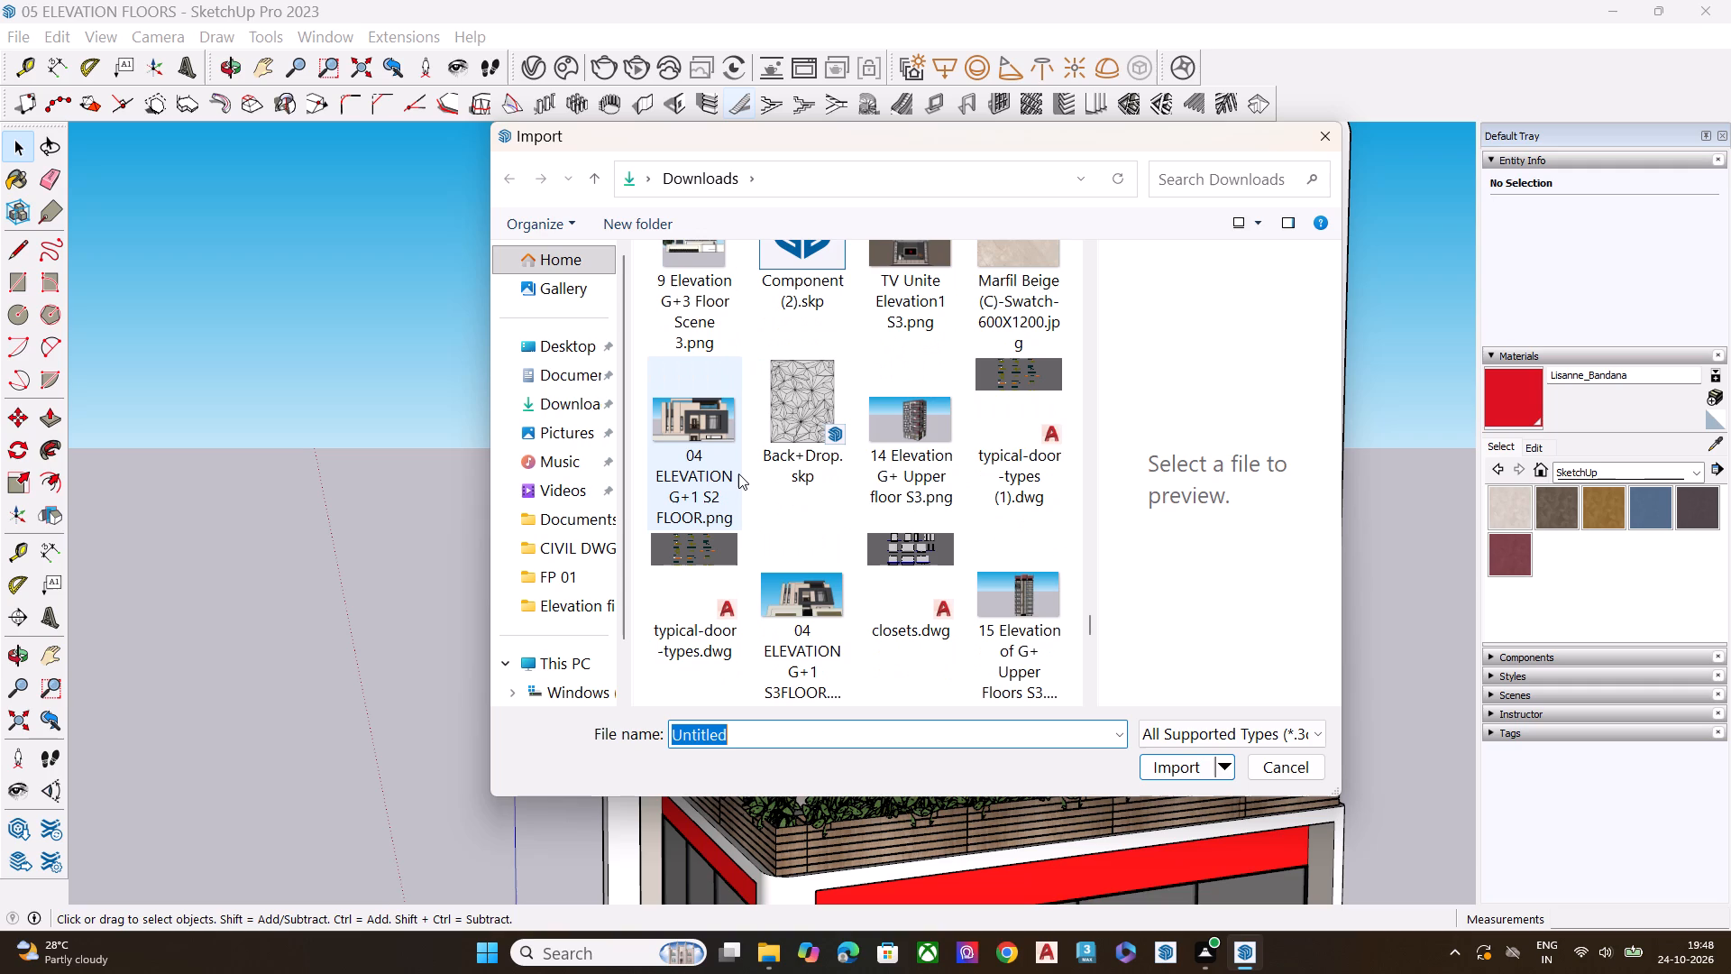
pyautogui.scroll(-2, 738, 473)
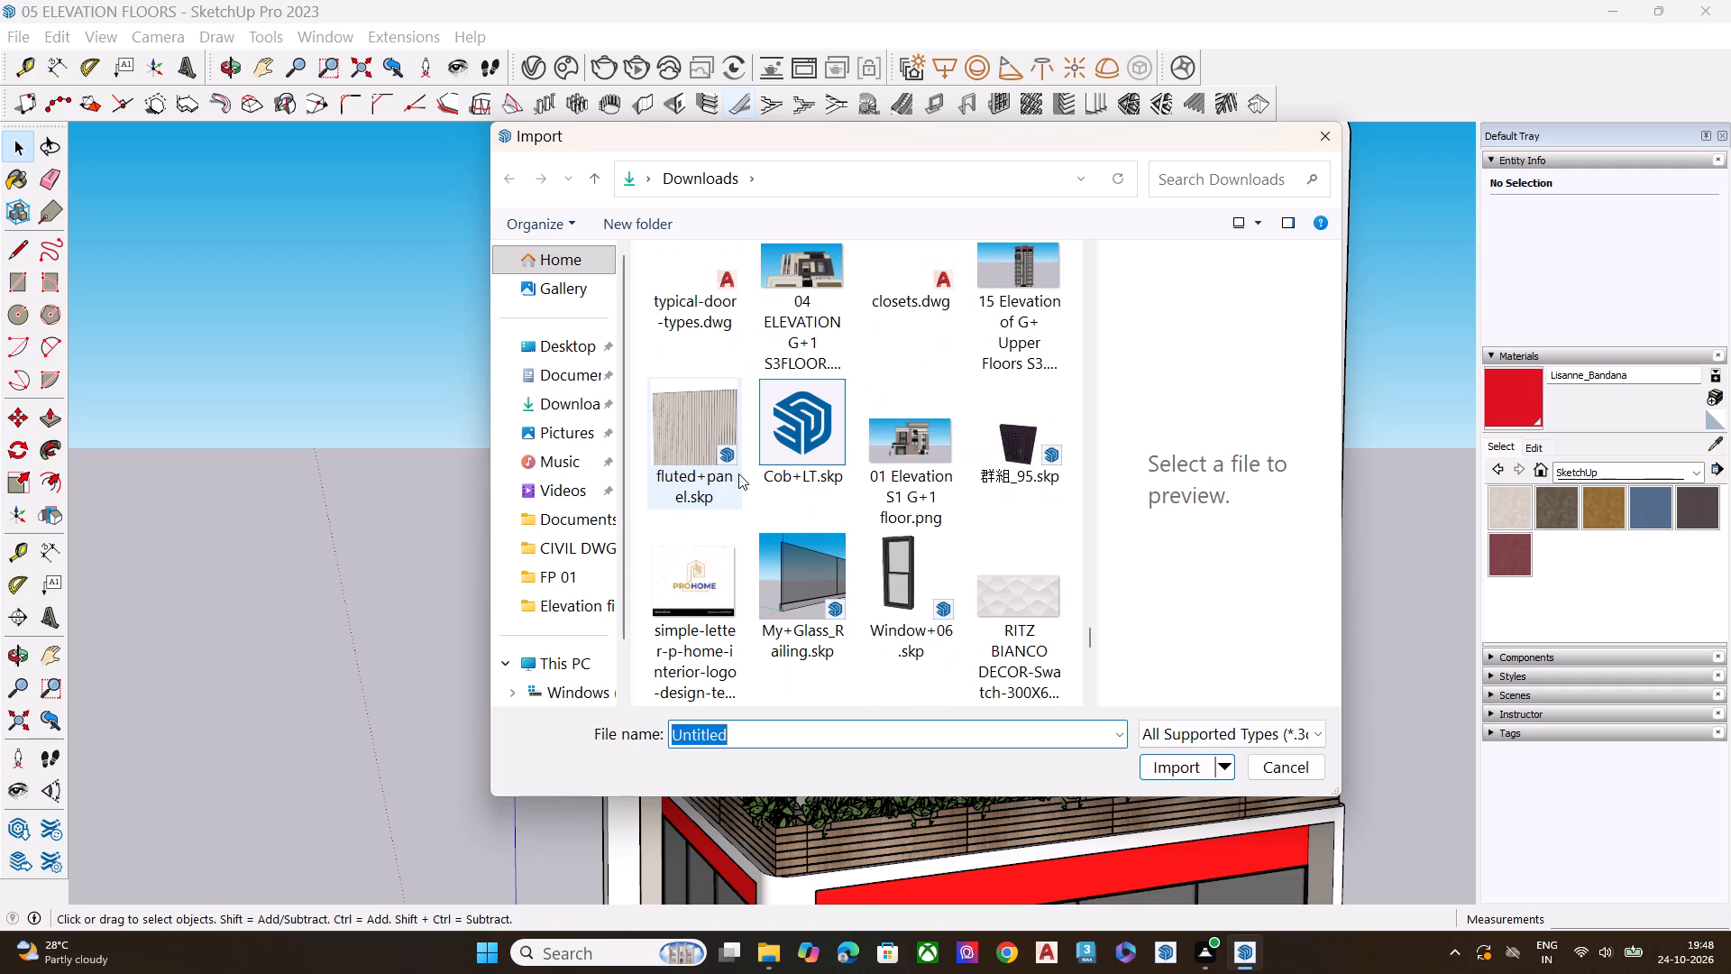
pyautogui.click(827, 608)
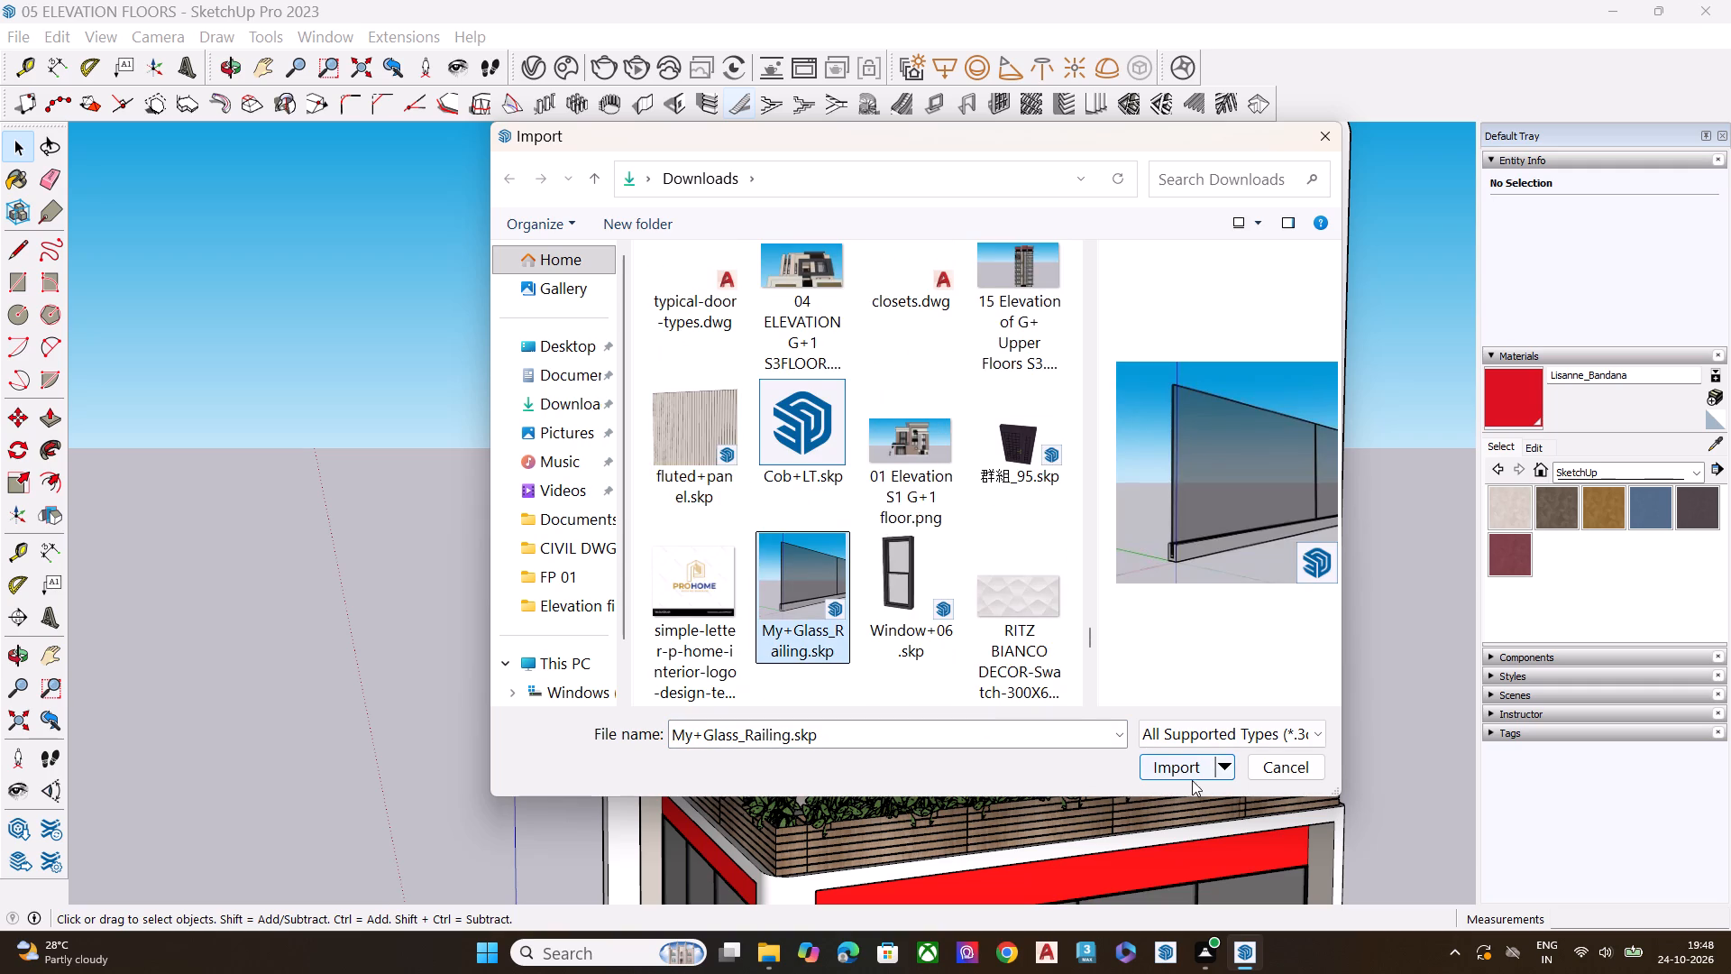
pyautogui.click(1181, 770)
pyautogui.click(1076, 567)
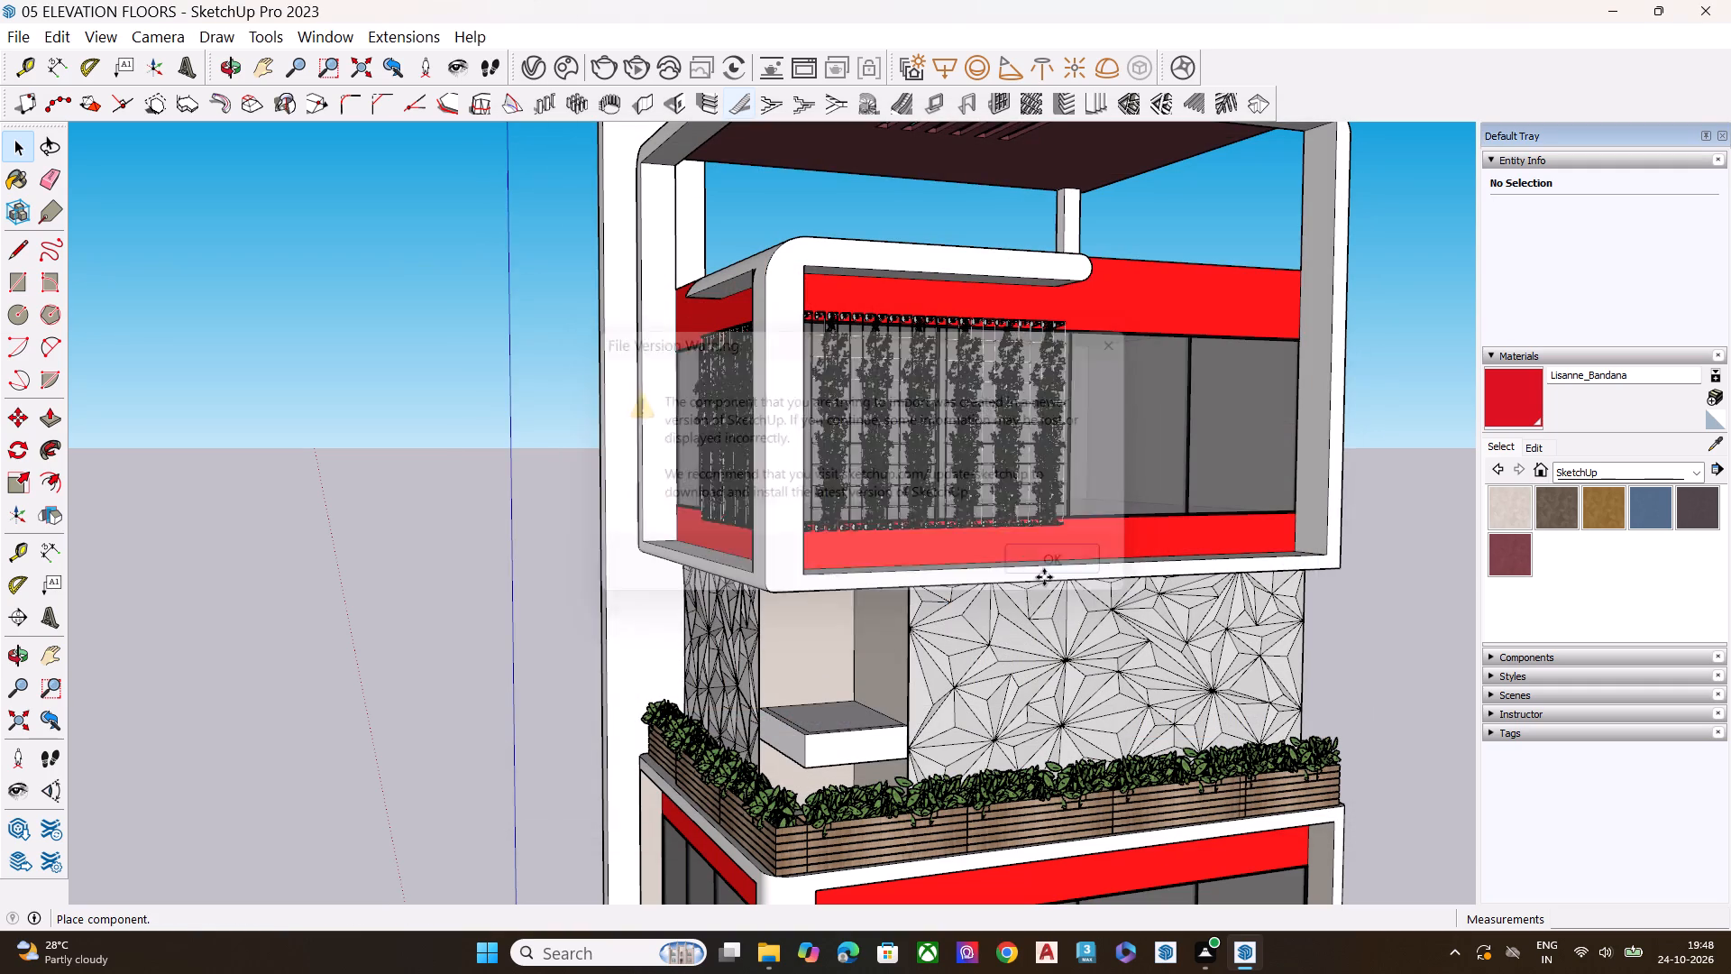
# Place the glass railing on the recessed corner balcony slab, starting at its outer edge where it meets the faceted wall panel.
pyautogui.scroll(7, 798, 685)
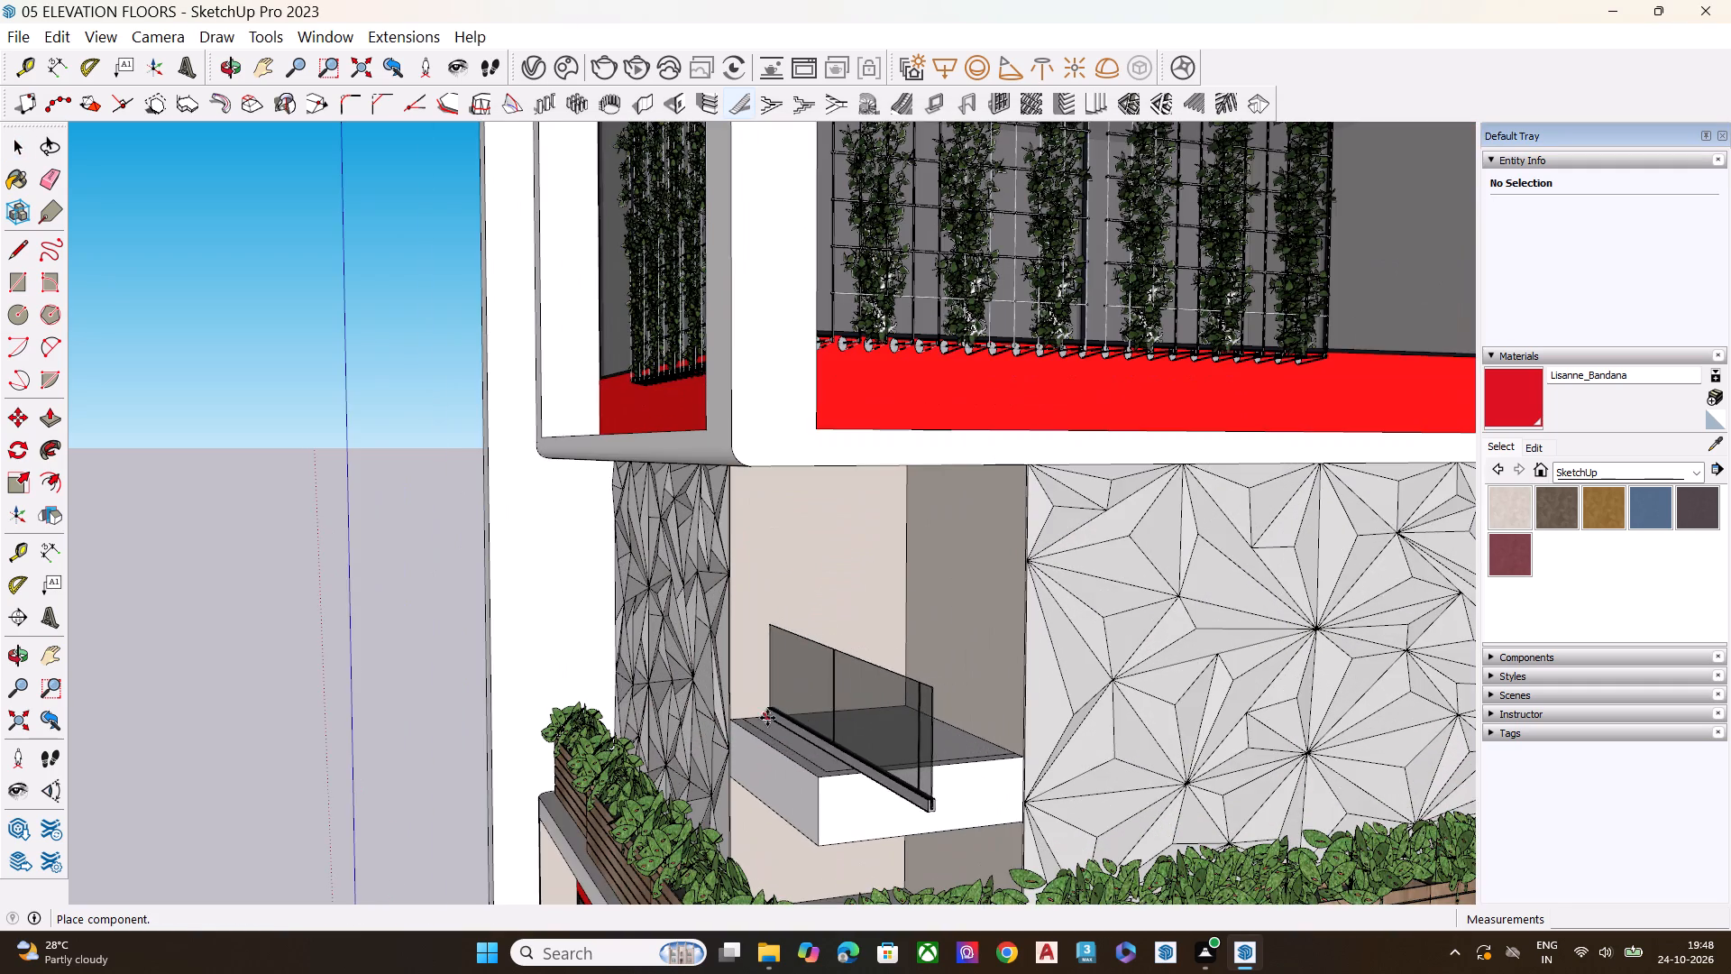
pyautogui.moveTo(764, 725); pyautogui.dragTo(1135, 822, button='middle')
pyautogui.scroll(1, 801, 783)
pyautogui.scroll(7, 1008, 786)
pyautogui.scroll(3, 759, 675)
pyautogui.scroll(-1, 751, 673)
pyautogui.scroll(2, 749, 673)
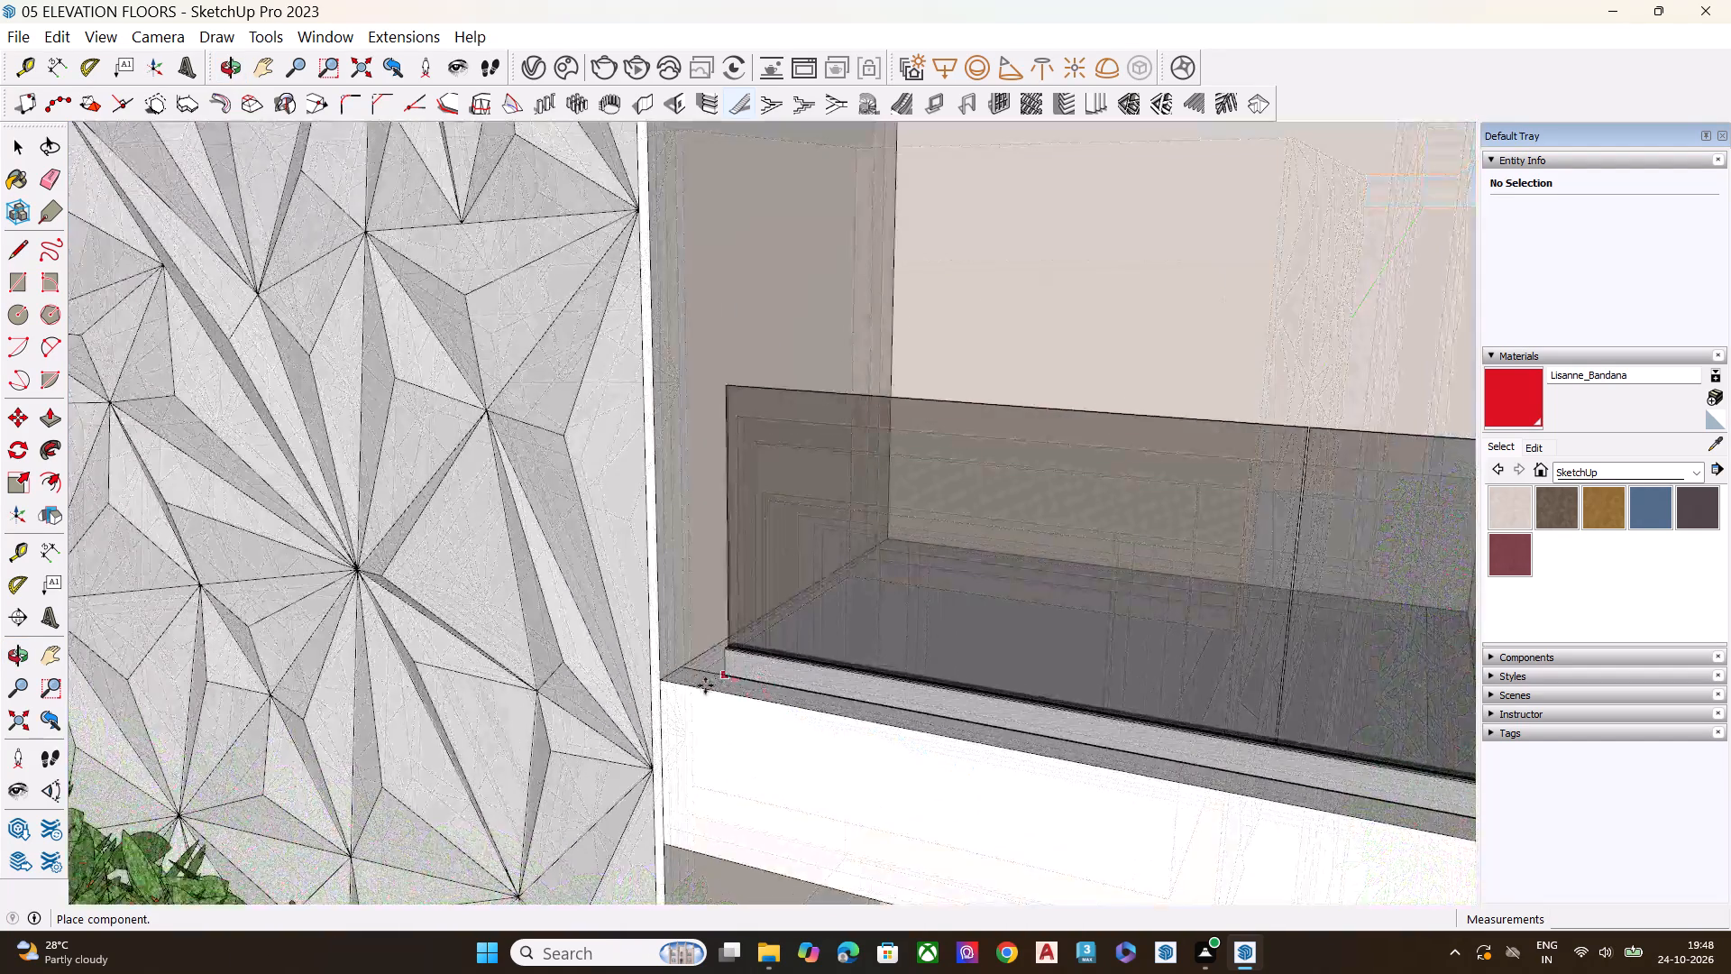
pyautogui.scroll(1, 705, 685)
pyautogui.click(658, 680)
pyautogui.press('space')
pyautogui.scroll(-7, 591, 601)
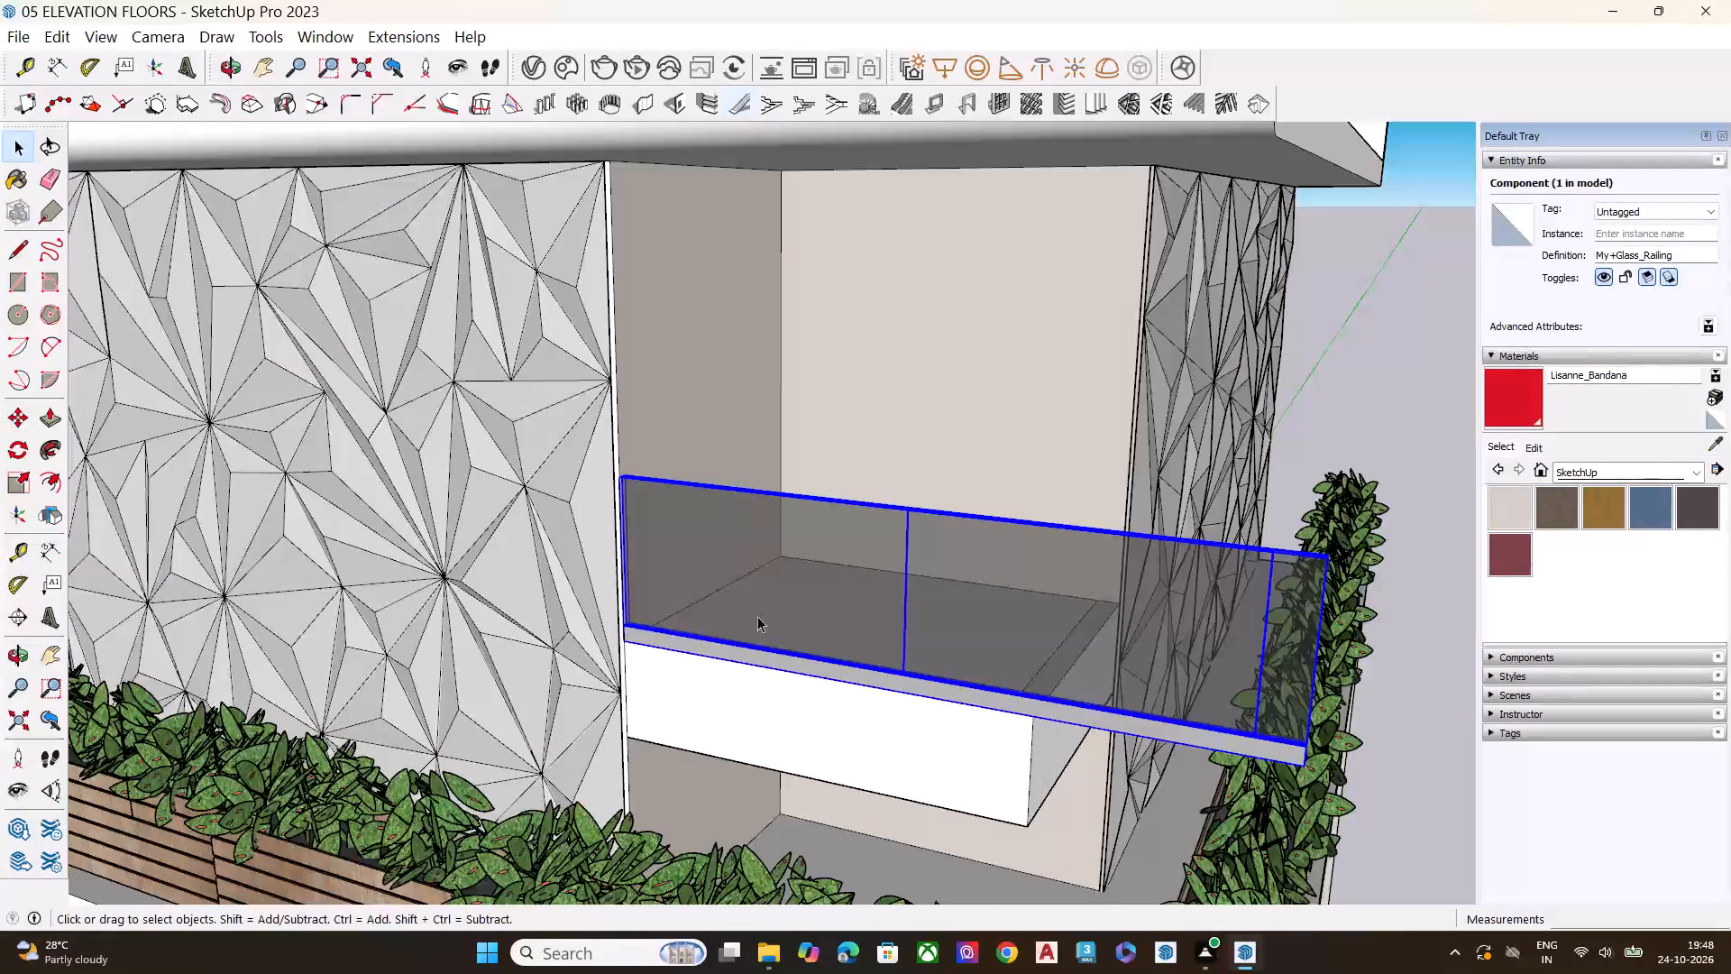
# Scale the glass railing's length to about 0.67 so it ends at the balcony slab's outer corner.
pyautogui.scroll(-7, 847, 620)
pyautogui.scroll(7, 1012, 674)
pyautogui.press('s')
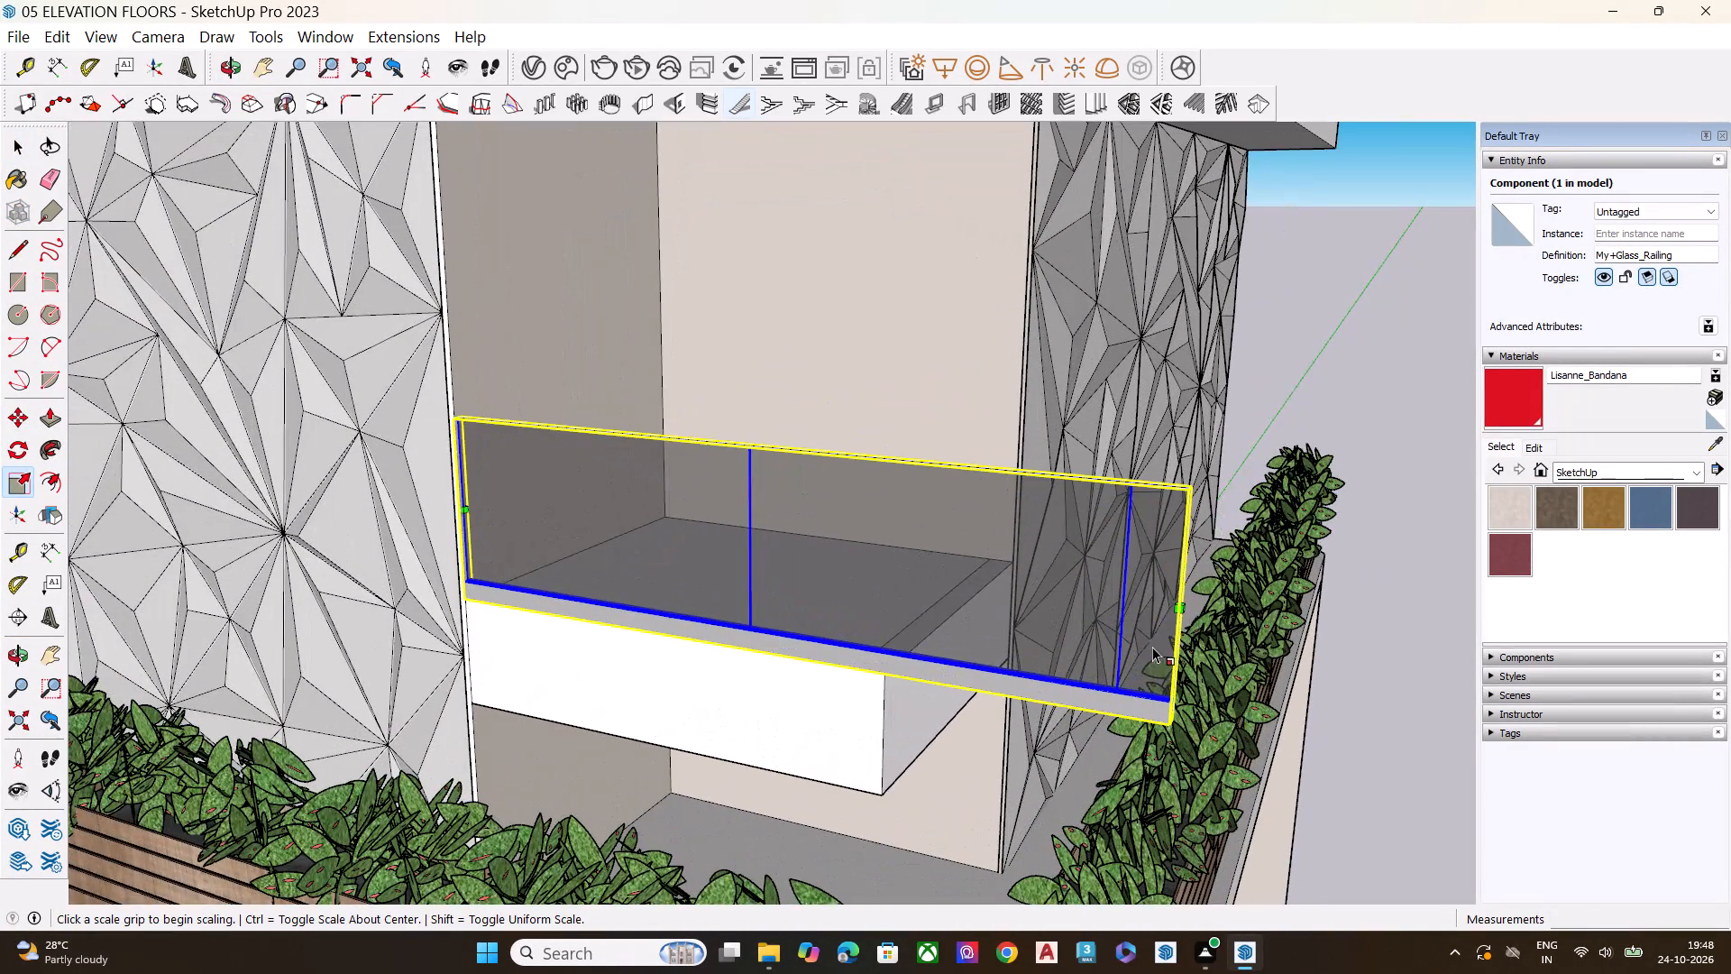
pyautogui.click(1181, 606)
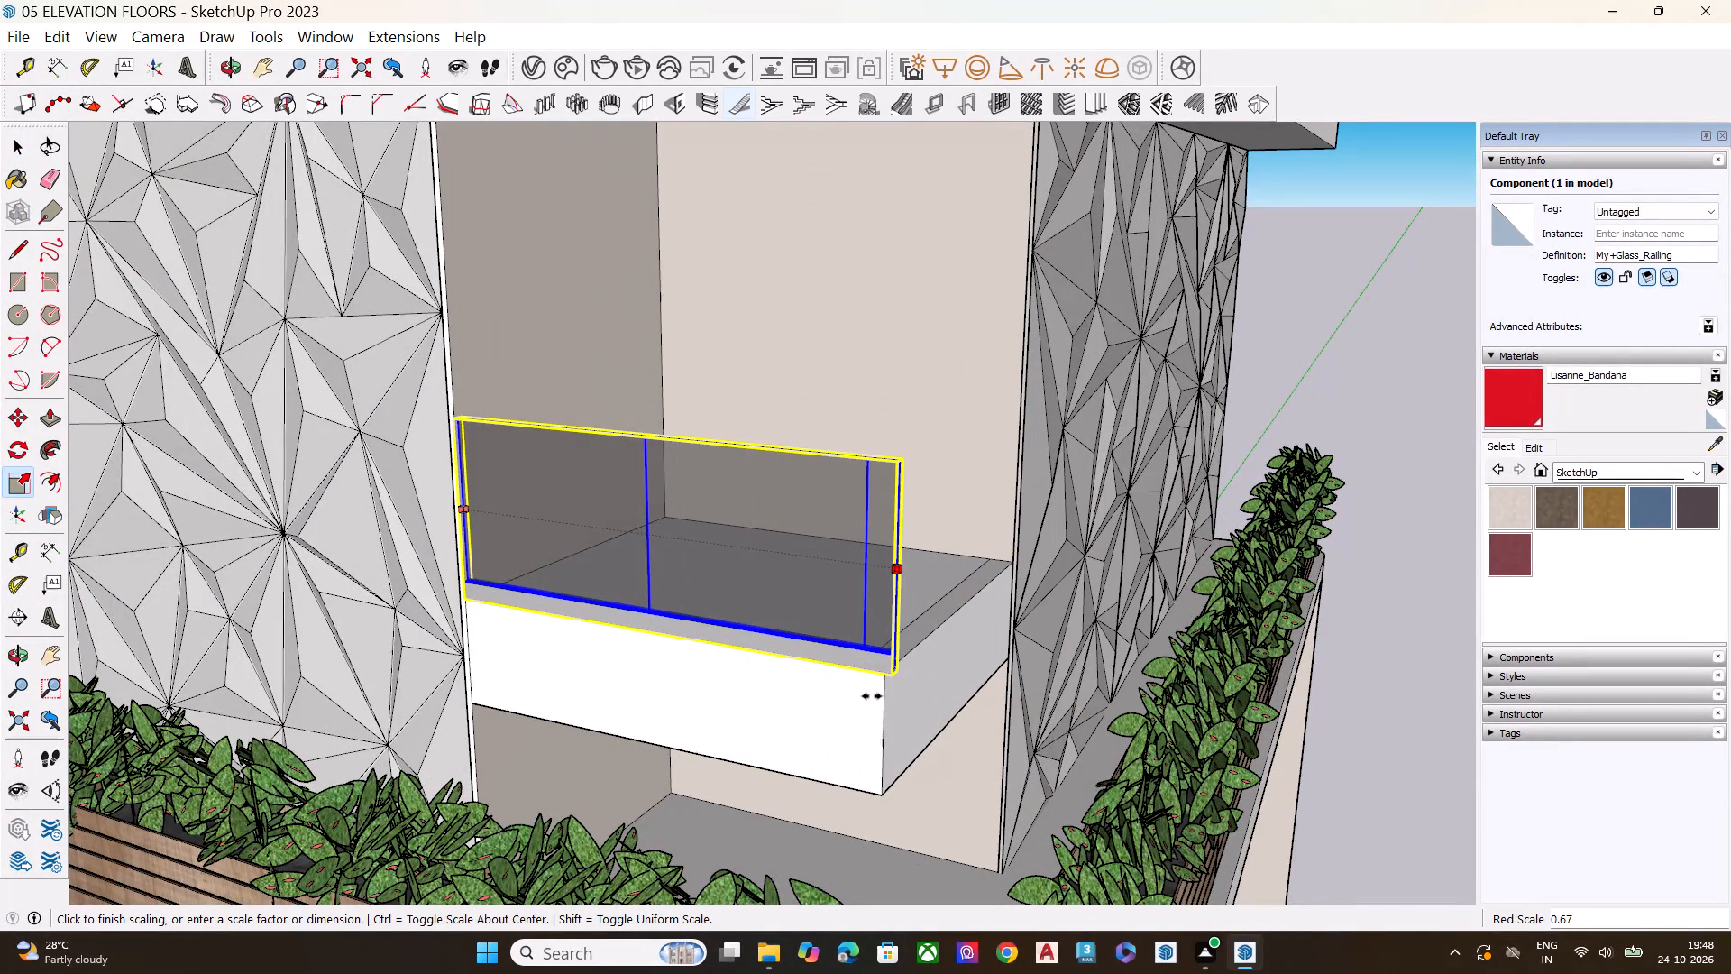
pyautogui.click(869, 685)
pyautogui.press('space')
# Copy the glass railing along the slab edge so the copy starts at the balcony slab's outer corner.
pyautogui.scroll(1, 905, 603)
pyautogui.moveTo(902, 598); pyautogui.dragTo(769, 562, button='middle')
pyautogui.scroll(1, 664, 501)
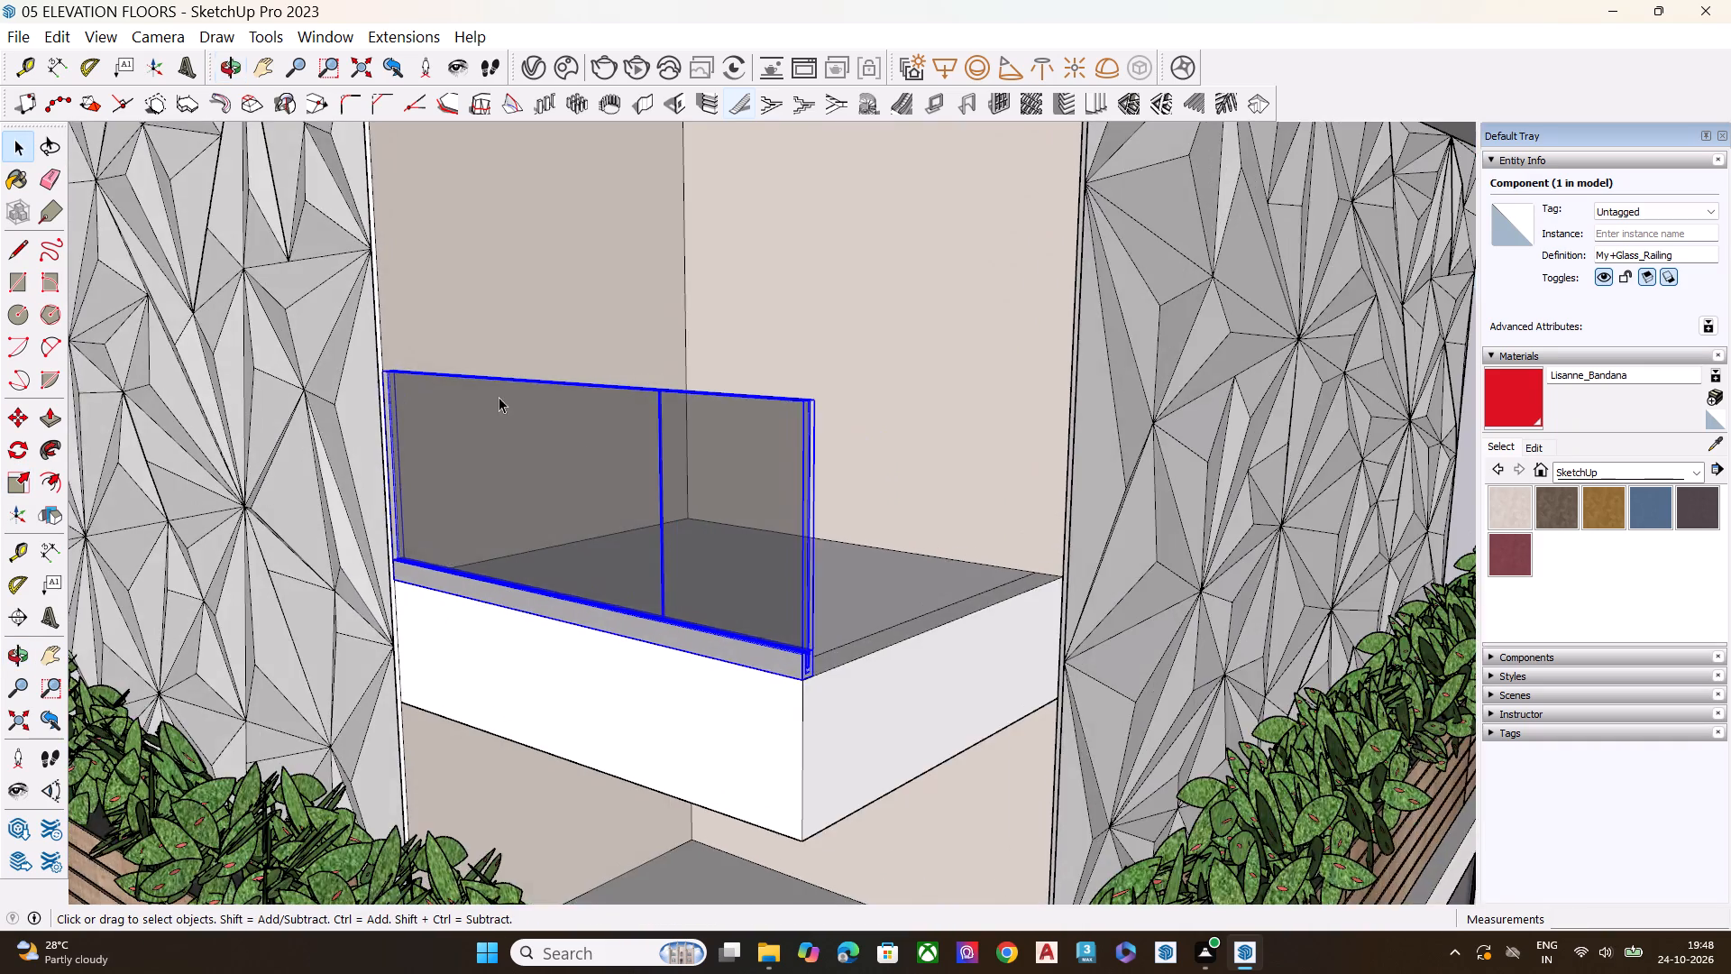
pyautogui.scroll(-7, 498, 397)
pyautogui.scroll(1, 671, 478)
pyautogui.moveTo(712, 486); pyautogui.dragTo(523, 482, button='middle')
pyautogui.scroll(7, 507, 473)
pyautogui.click(350, 622)
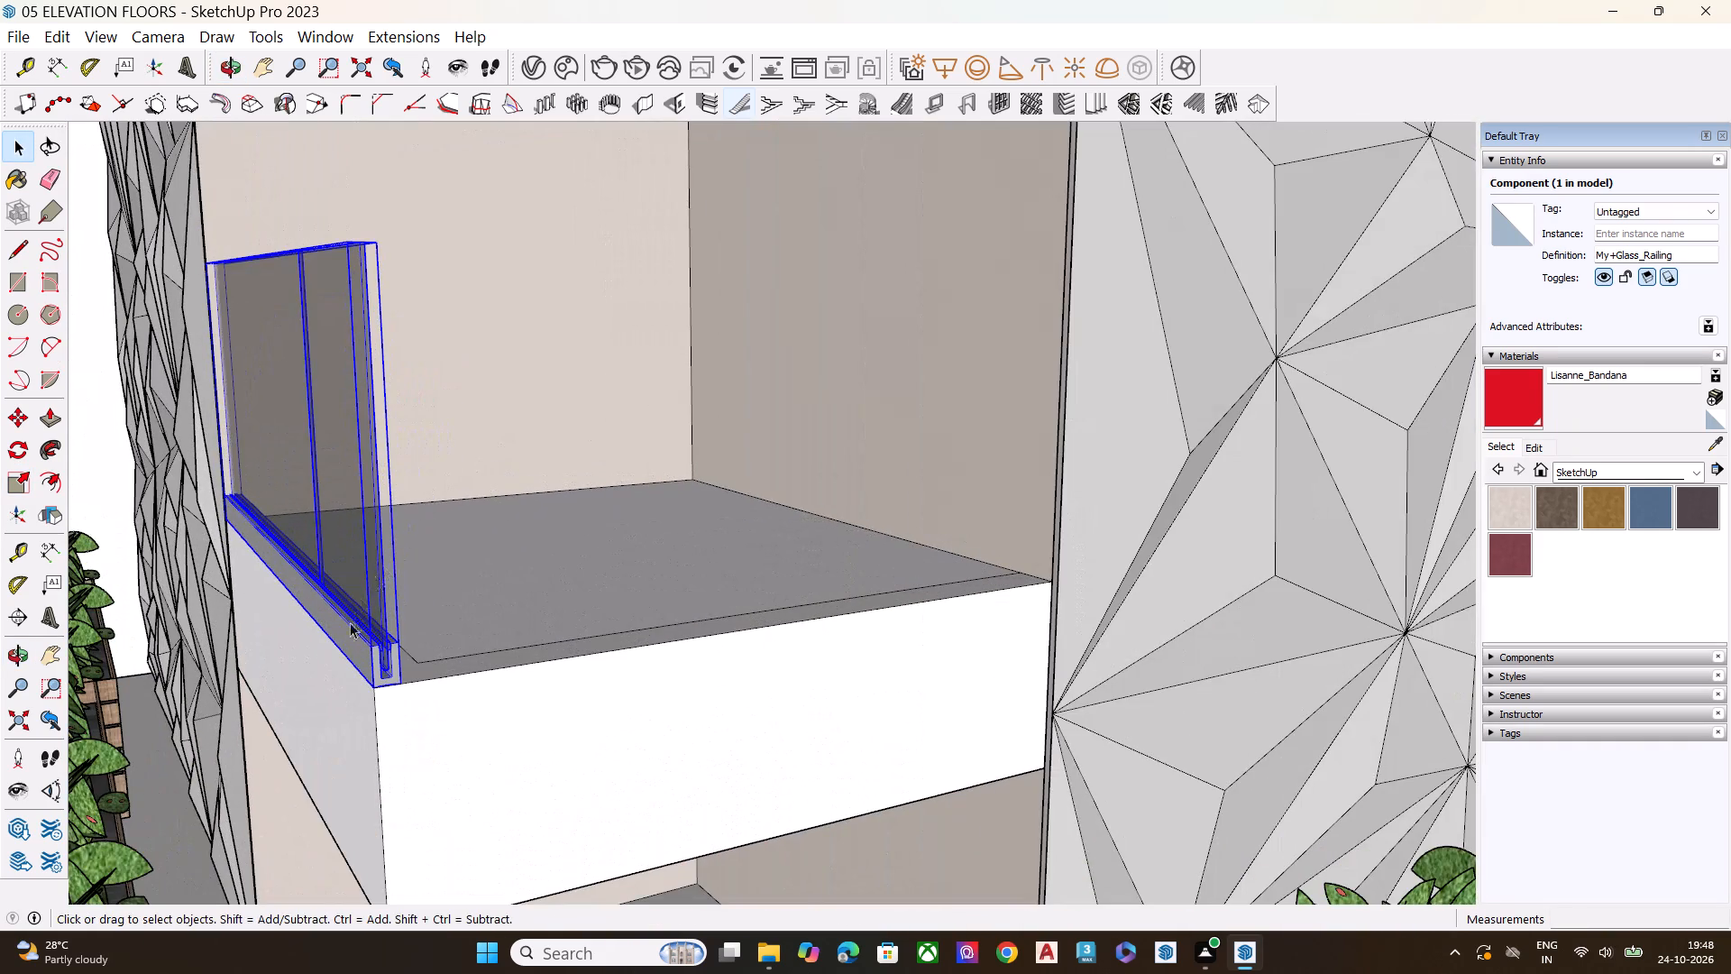
pyautogui.press('m')
pyautogui.click(223, 523)
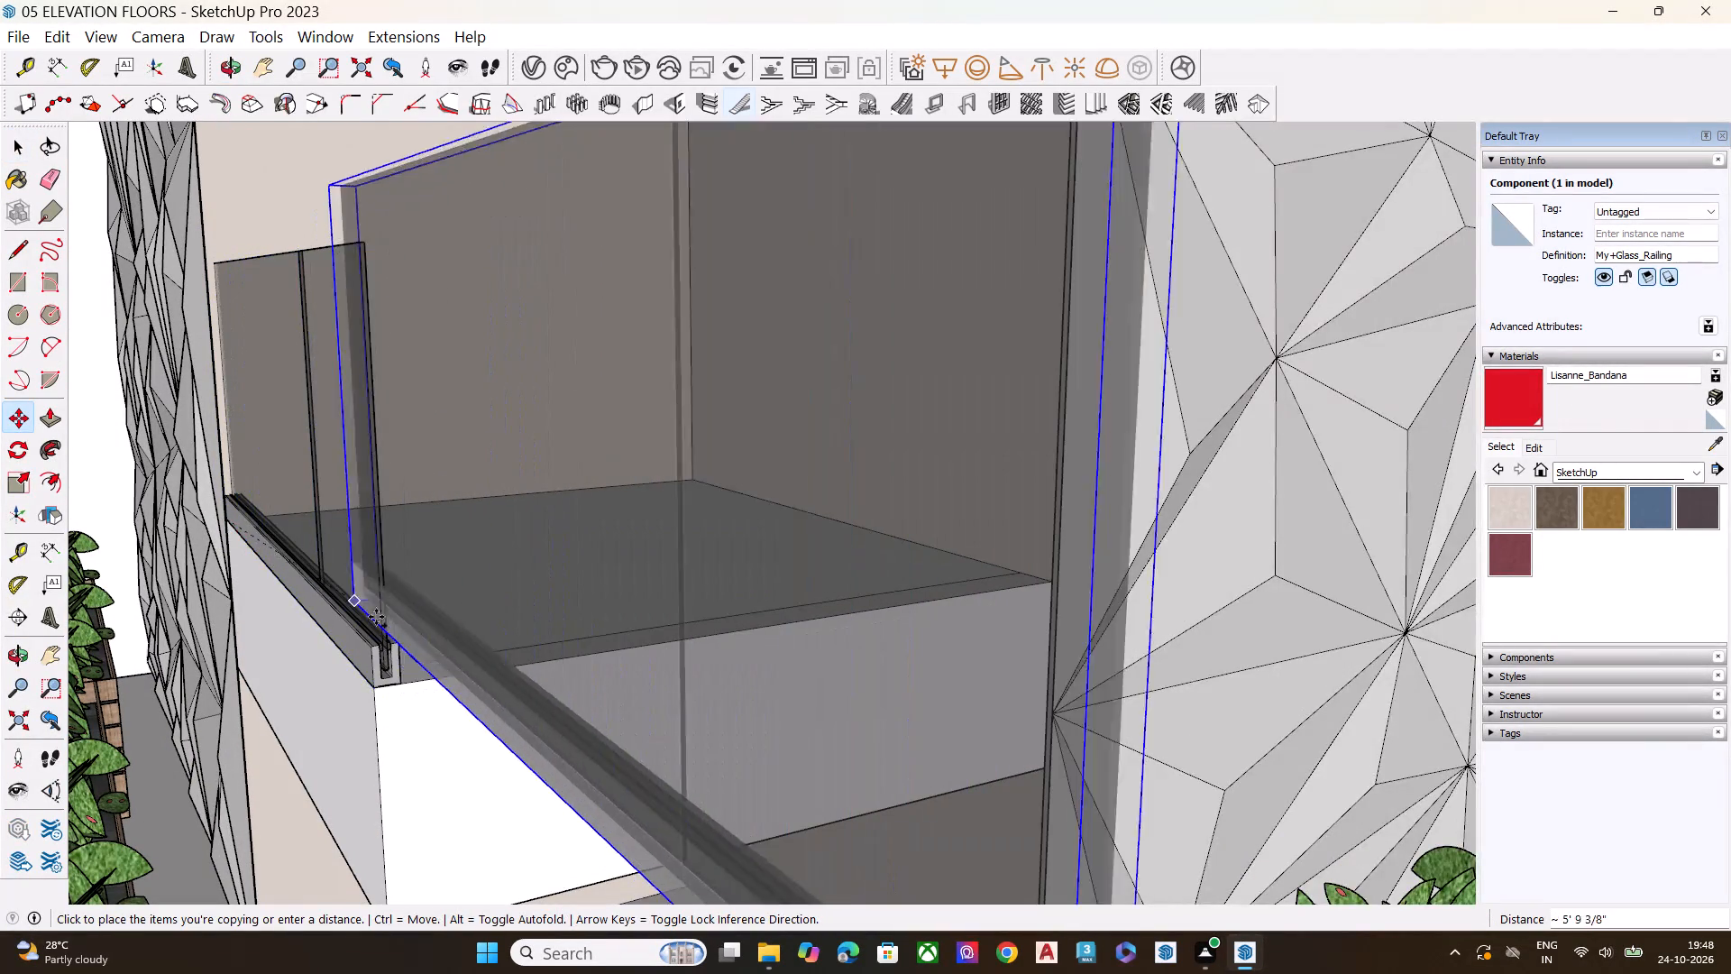
pyautogui.click(379, 685)
pyautogui.press('space')
# Rotate the copied railing about the slab's outer corner so it runs along the adjoining balcony edge.
pyautogui.moveTo(487, 564); pyautogui.dragTo(823, 558, button='middle')
pyautogui.scroll(1, 823, 558)
pyautogui.scroll(-6, 788, 559)
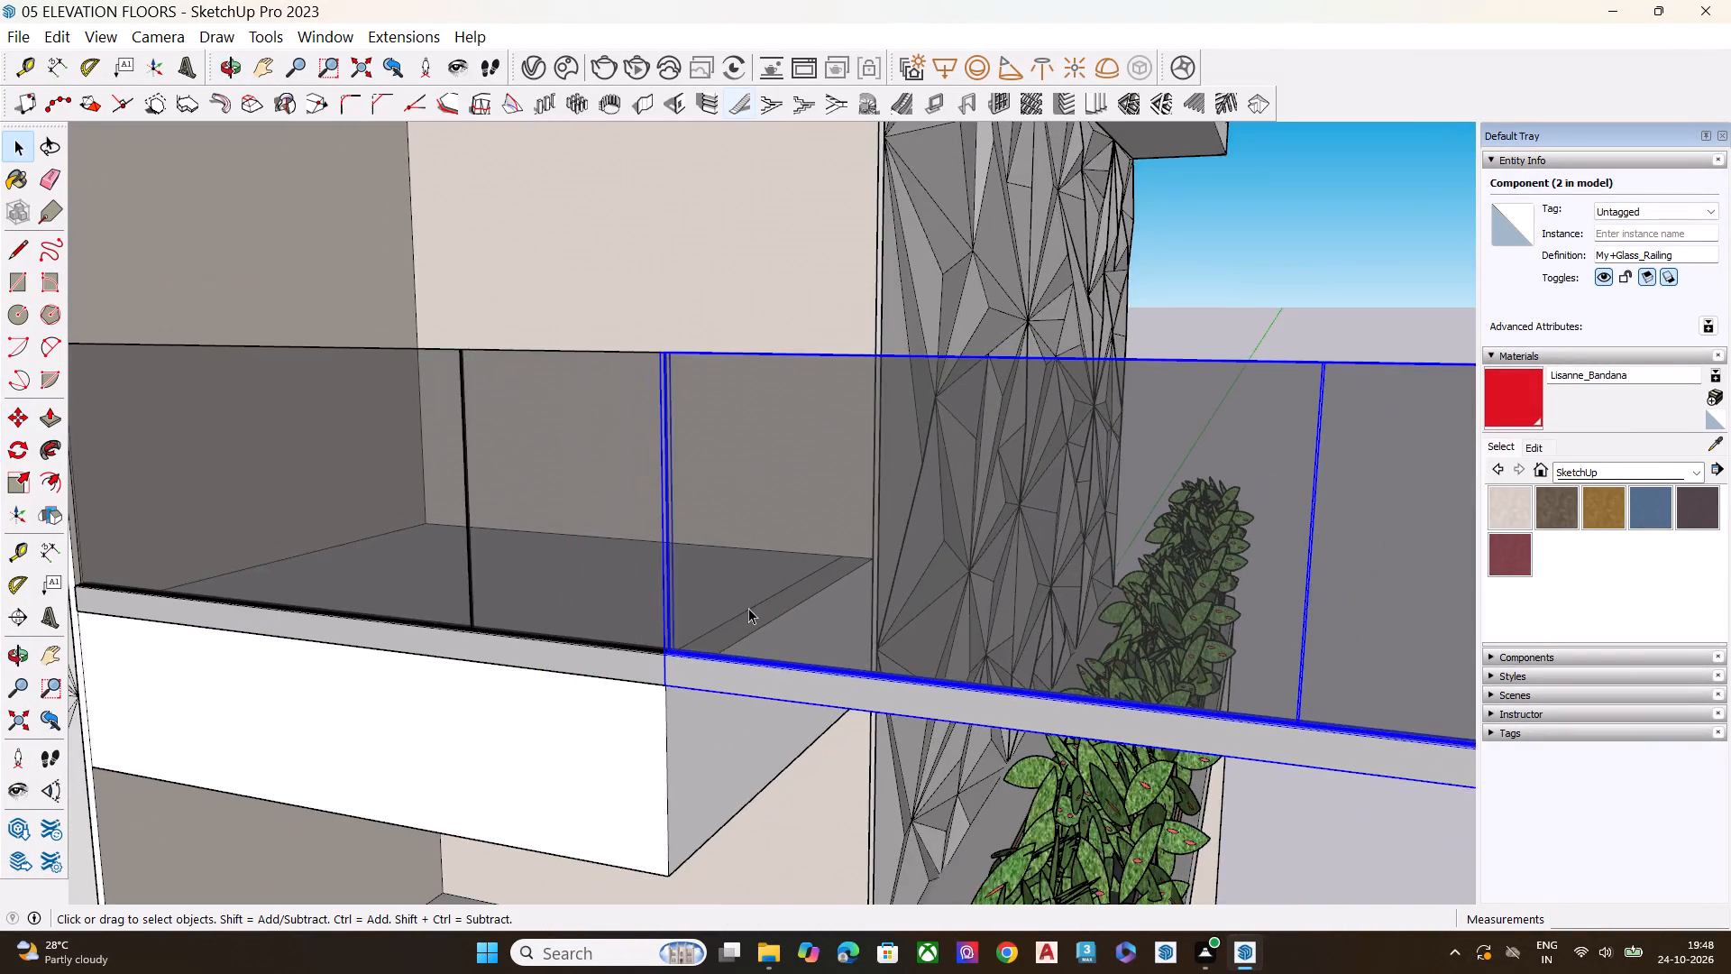
pyautogui.moveTo(729, 612); pyautogui.dragTo(776, 686, button='middle')
pyautogui.press('q')
pyautogui.scroll(2, 727, 732)
pyautogui.click(696, 741)
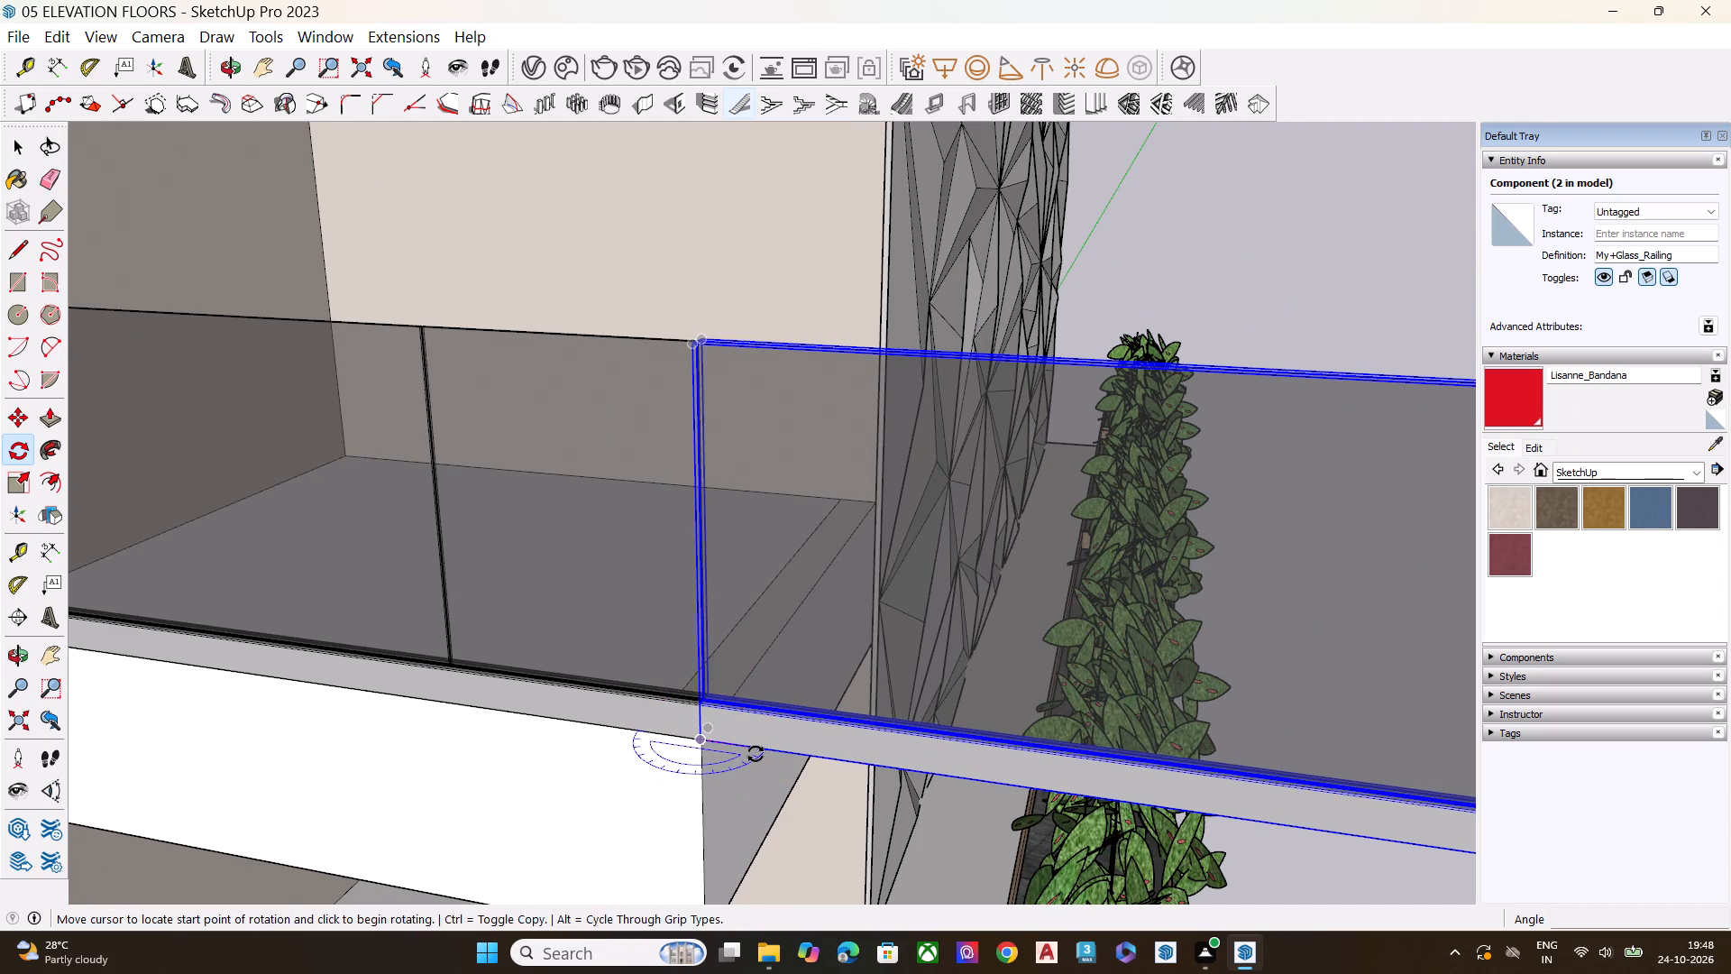
pyautogui.click(756, 754)
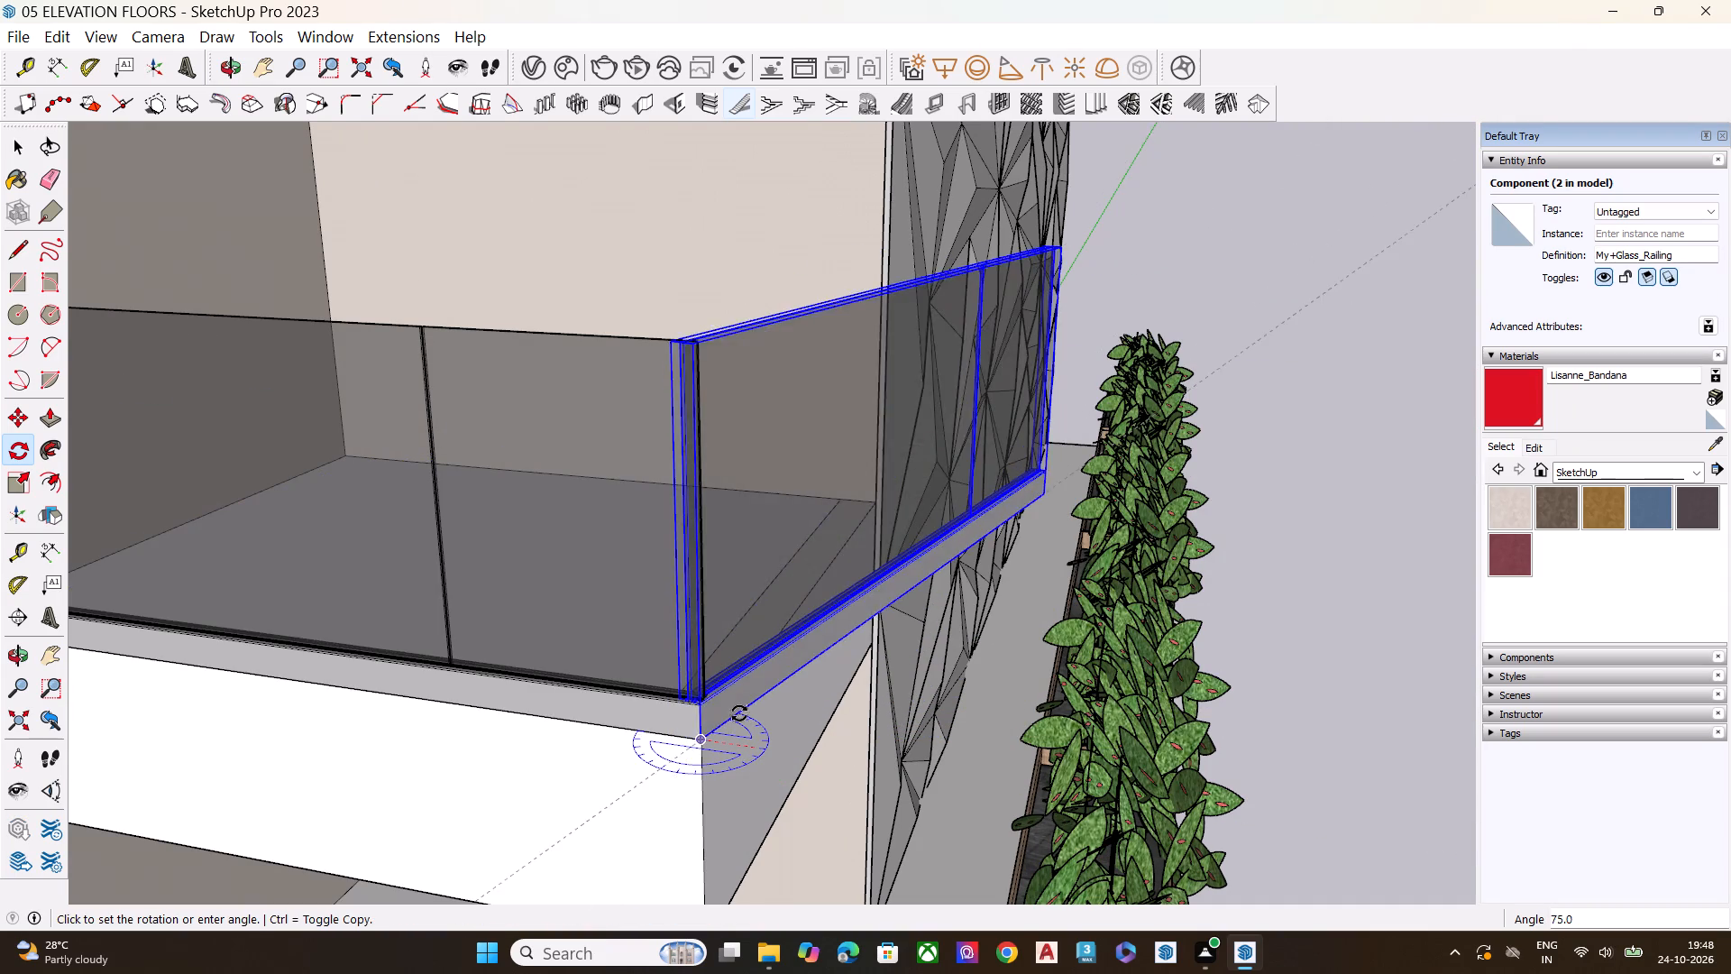
pyautogui.click(741, 682)
pyautogui.press('space')
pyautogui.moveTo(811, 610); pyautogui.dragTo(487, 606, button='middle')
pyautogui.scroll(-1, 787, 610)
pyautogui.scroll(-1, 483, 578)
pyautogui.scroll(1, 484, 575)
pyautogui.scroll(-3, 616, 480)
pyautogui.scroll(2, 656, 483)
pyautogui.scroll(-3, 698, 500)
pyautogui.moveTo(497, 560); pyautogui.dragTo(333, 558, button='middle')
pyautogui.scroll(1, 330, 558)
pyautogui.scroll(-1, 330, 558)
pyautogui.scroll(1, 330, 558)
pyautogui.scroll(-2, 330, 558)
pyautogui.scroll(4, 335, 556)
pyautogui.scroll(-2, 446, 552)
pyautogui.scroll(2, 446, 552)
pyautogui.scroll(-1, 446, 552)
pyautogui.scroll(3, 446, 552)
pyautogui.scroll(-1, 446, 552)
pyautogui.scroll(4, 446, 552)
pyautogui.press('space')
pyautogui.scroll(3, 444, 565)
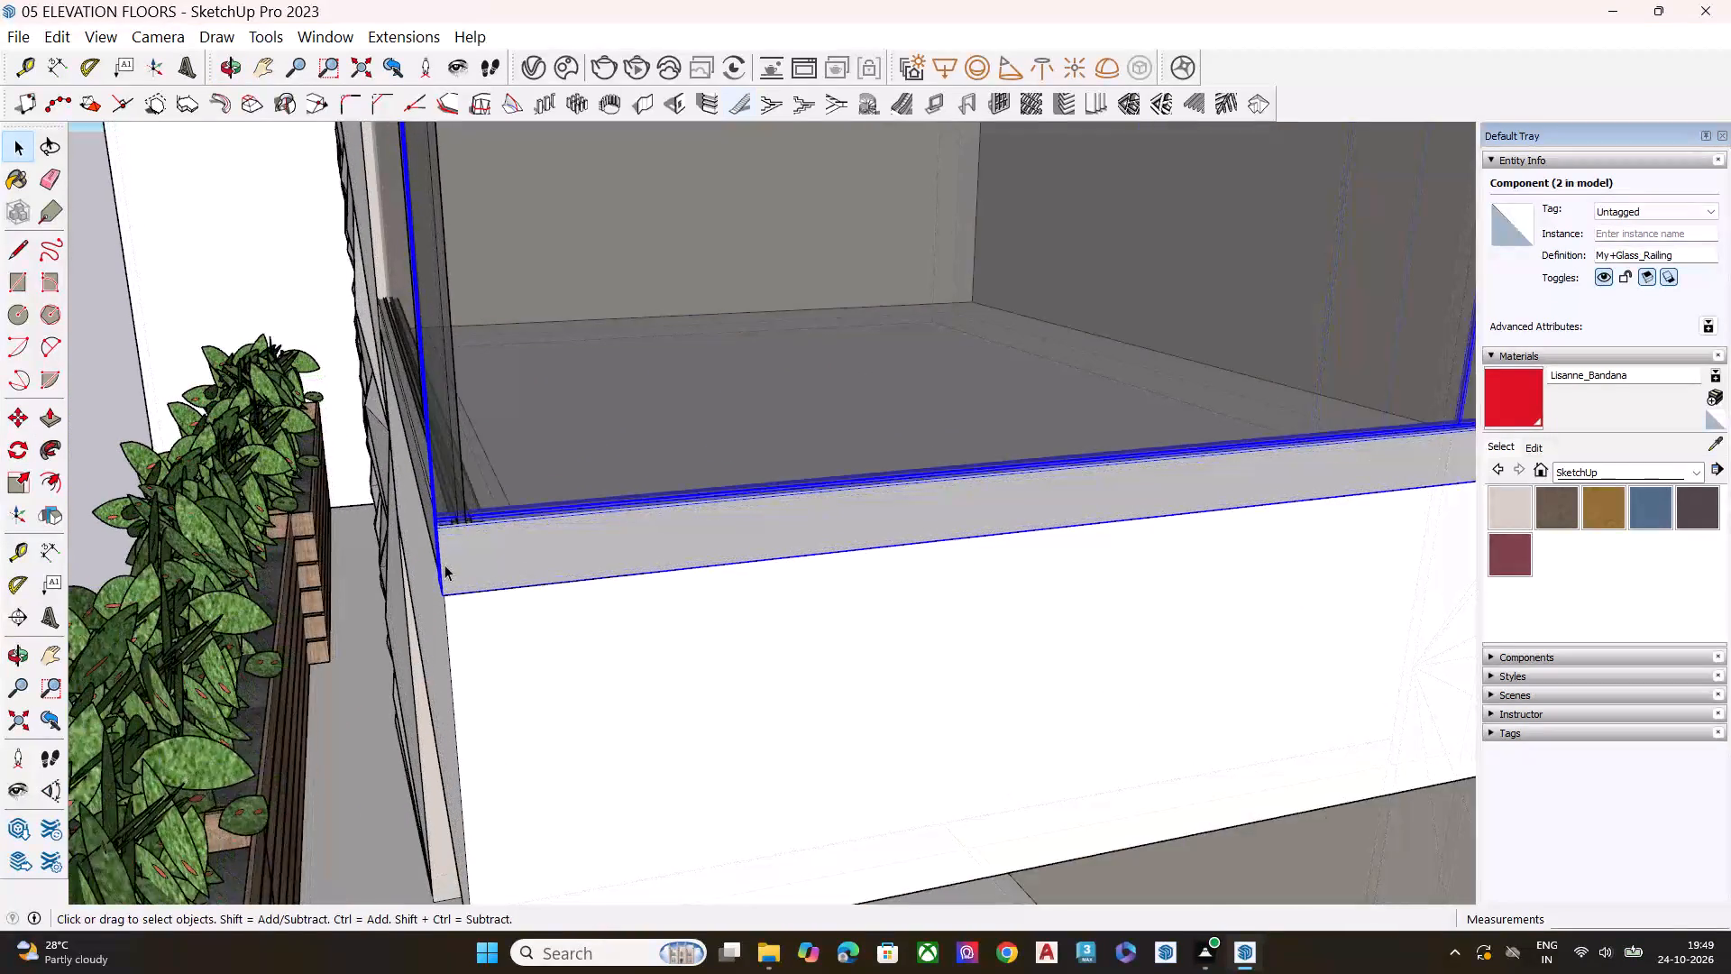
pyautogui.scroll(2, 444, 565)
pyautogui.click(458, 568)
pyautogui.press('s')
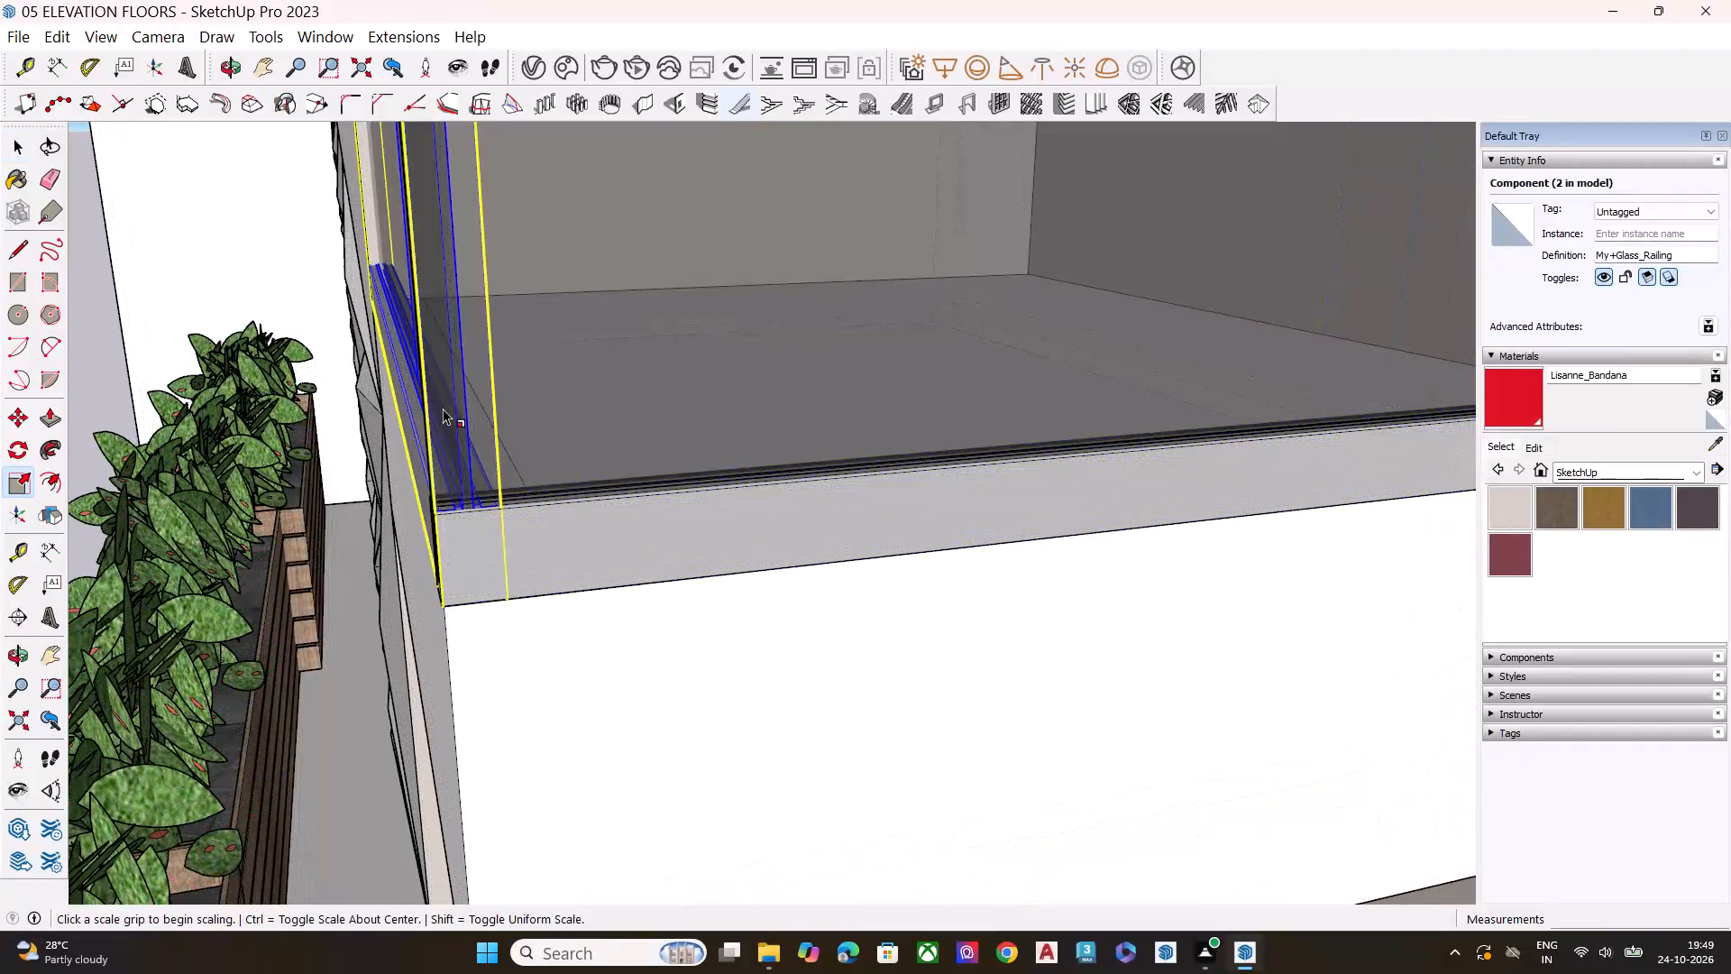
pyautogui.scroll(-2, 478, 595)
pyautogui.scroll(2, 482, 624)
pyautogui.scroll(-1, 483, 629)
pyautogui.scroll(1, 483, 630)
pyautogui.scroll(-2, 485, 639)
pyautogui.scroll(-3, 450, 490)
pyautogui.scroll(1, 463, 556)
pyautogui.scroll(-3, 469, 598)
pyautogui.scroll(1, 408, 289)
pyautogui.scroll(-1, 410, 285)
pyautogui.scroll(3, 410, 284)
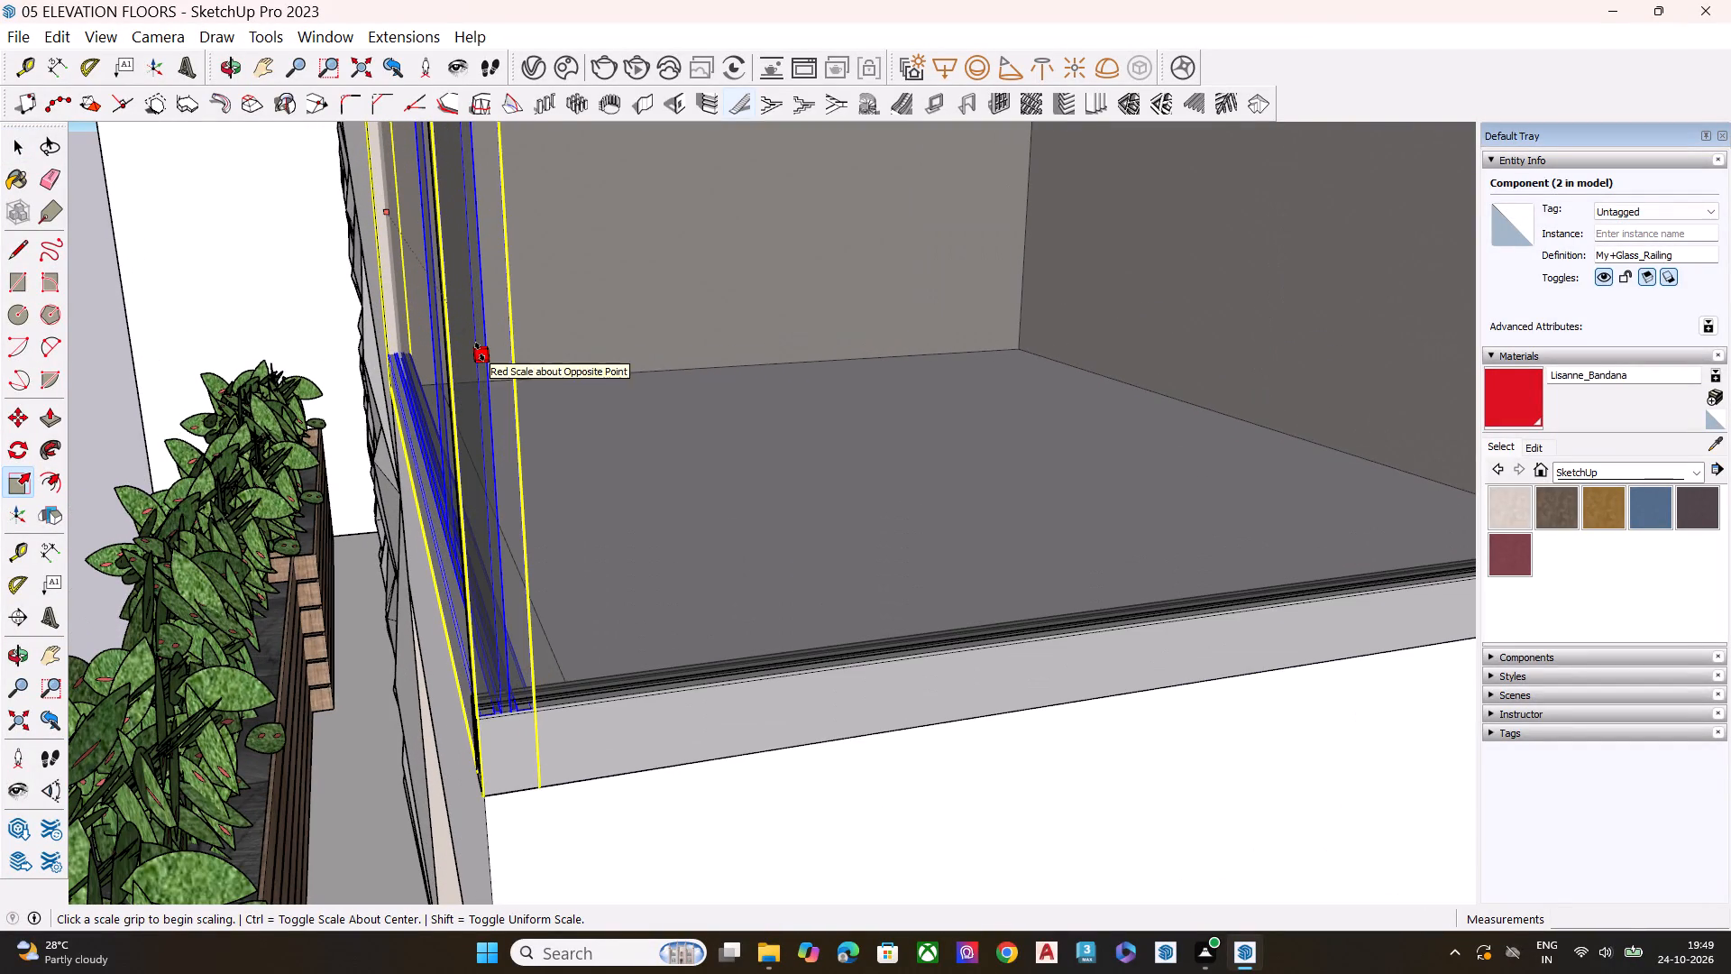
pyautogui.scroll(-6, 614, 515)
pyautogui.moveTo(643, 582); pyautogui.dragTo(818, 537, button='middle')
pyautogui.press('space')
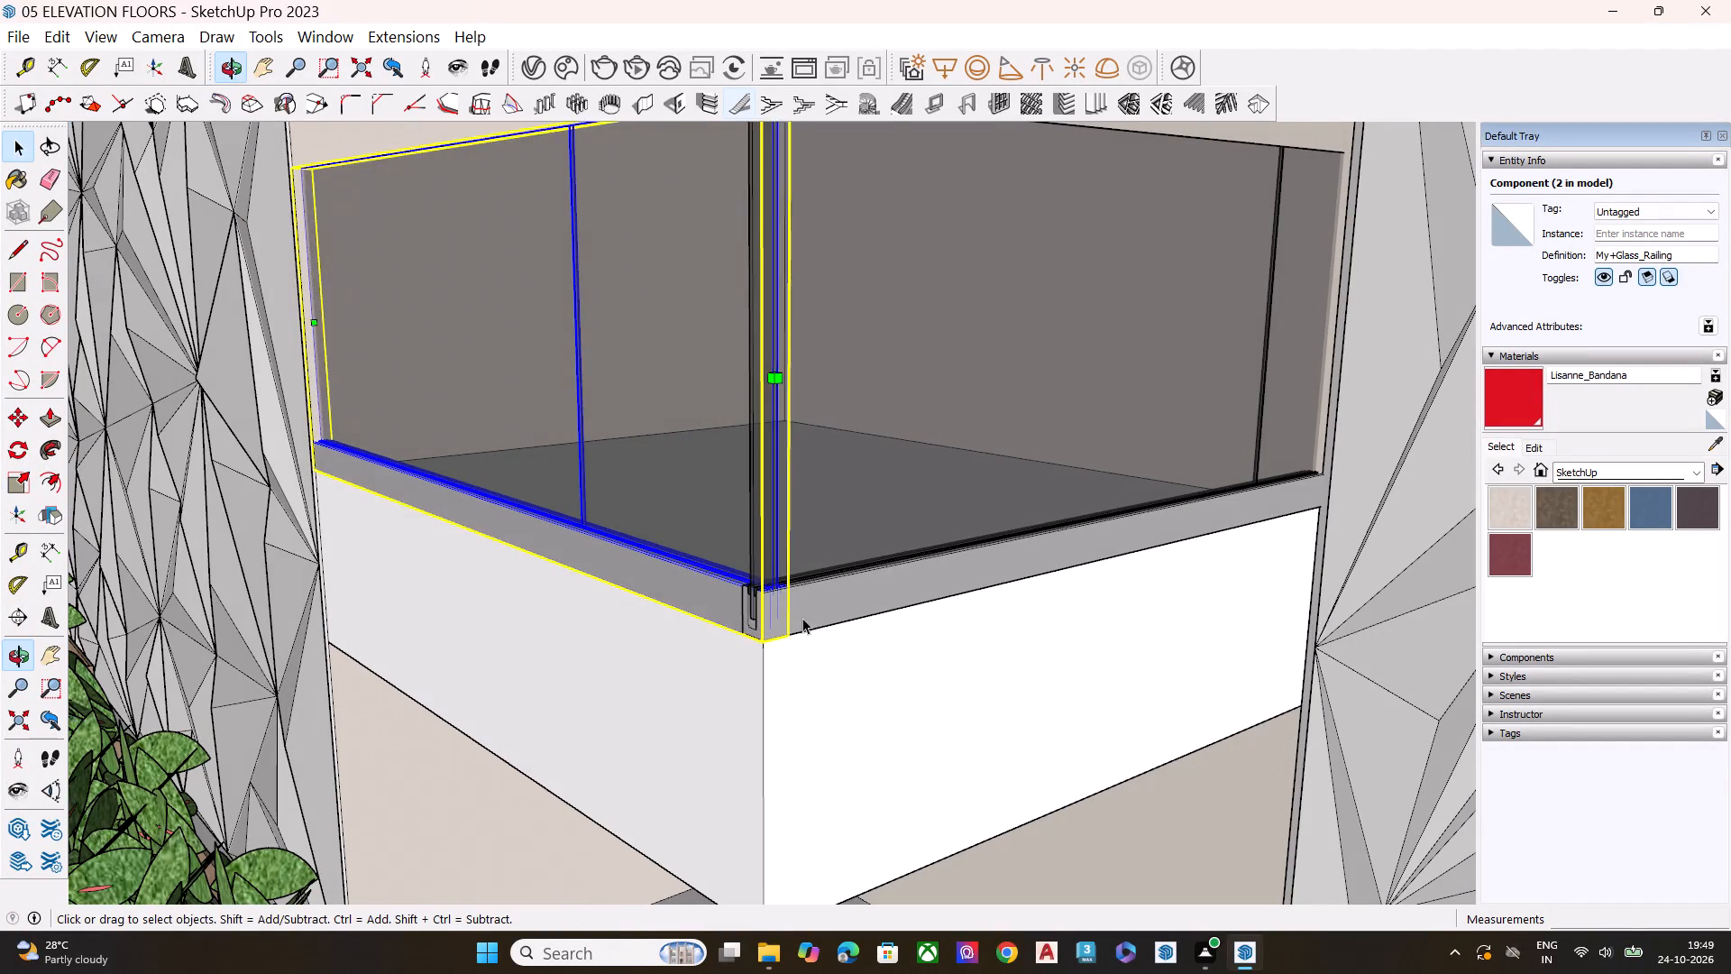
# Scale the rotated railing's length to about 0.97 from its corner end so it butts against the first railing.
pyautogui.click(802, 608)
pyautogui.scroll(1, 783, 585)
pyautogui.moveTo(768, 603); pyautogui.dragTo(732, 628, button='middle')
pyautogui.press('s')
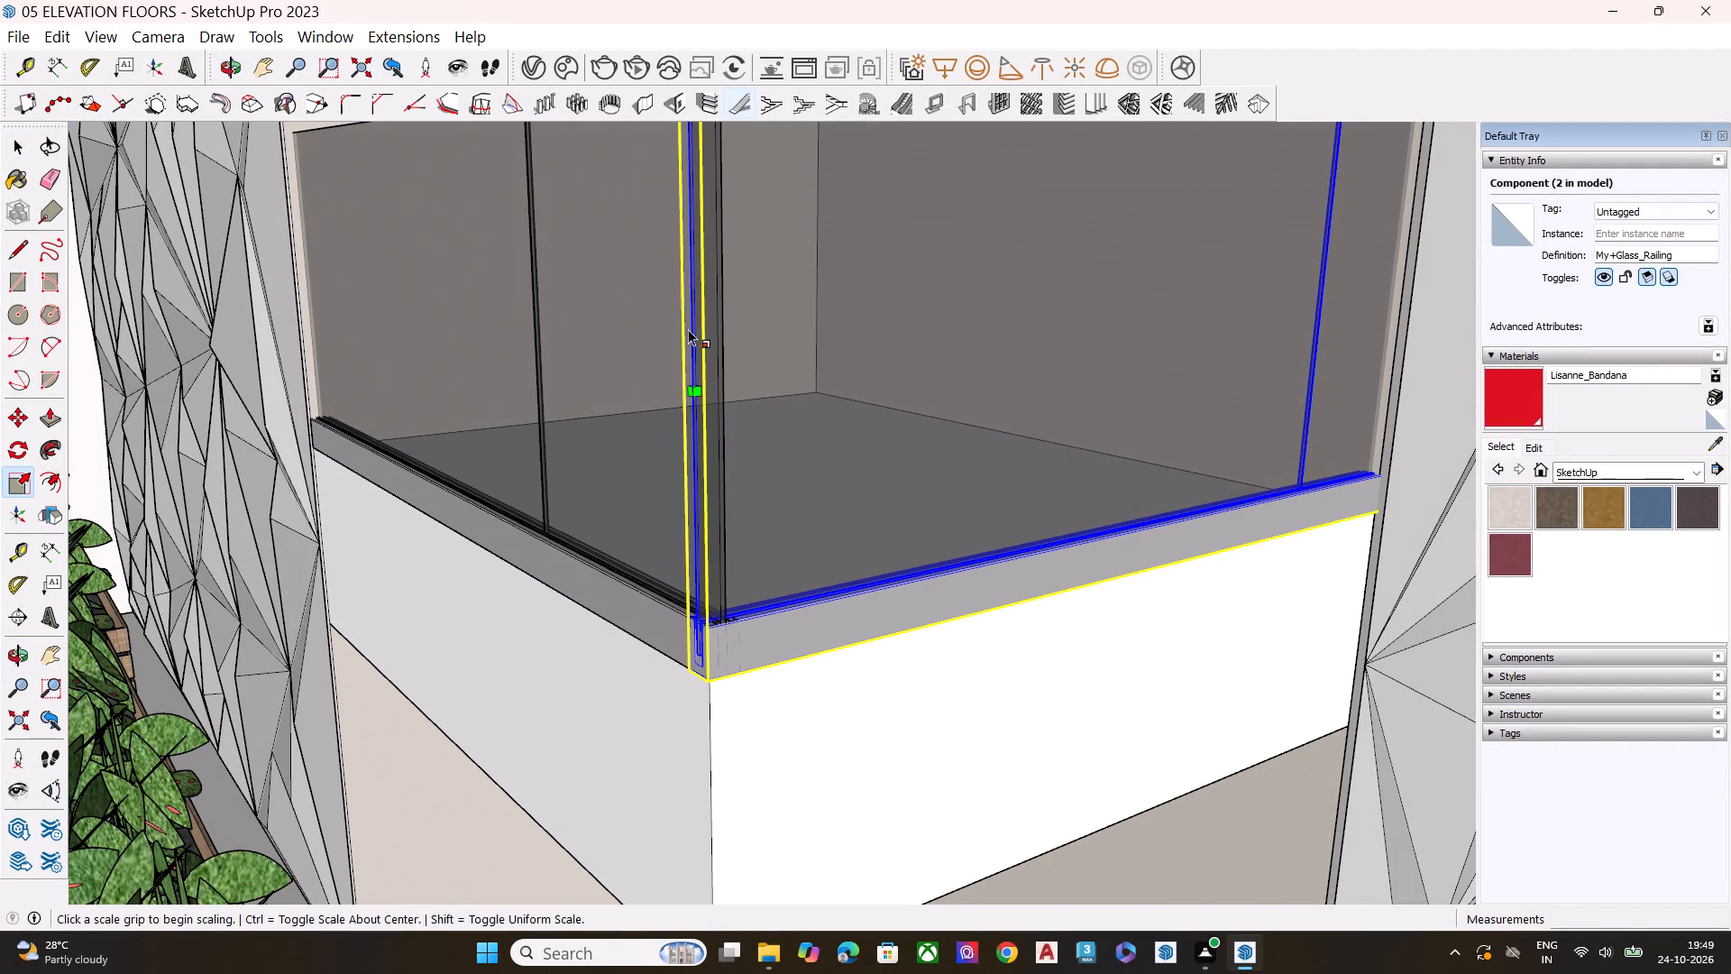
pyautogui.click(687, 385)
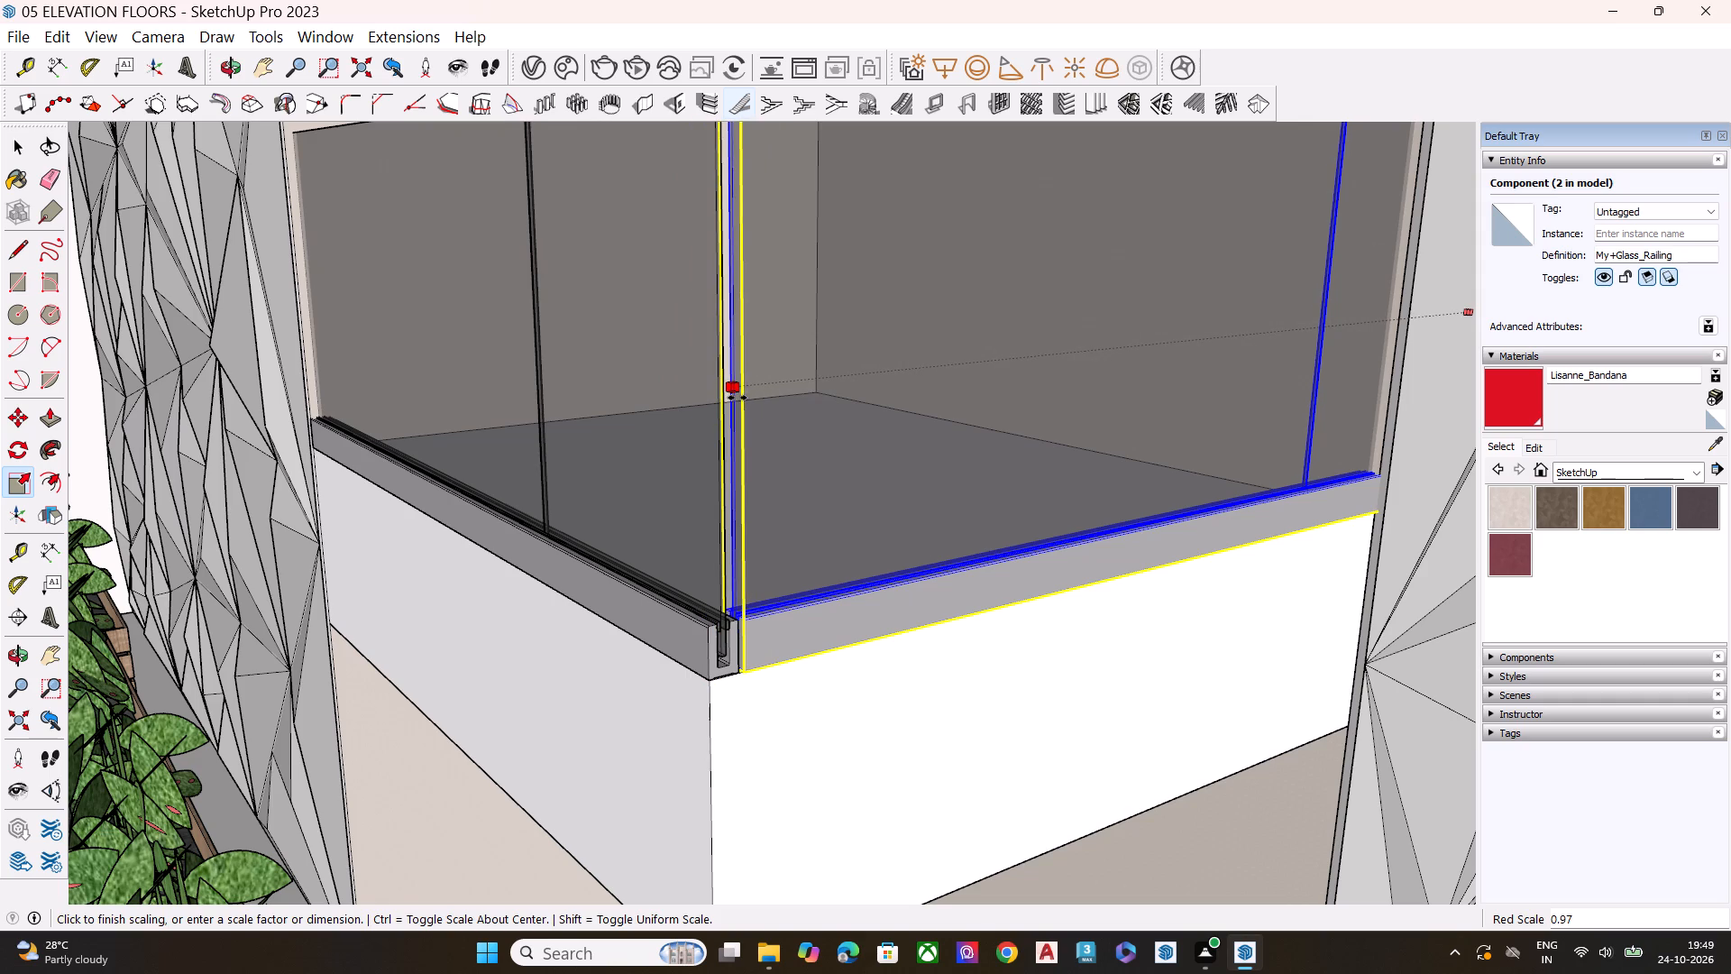
pyautogui.click(737, 398)
pyautogui.press('space')
# Examine the corner balcony's two glass railings from below and from the front, together with the faceted panels and planter band.
pyautogui.scroll(-4, 645, 472)
pyautogui.moveTo(689, 569); pyautogui.dragTo(676, 249, button='middle')
pyautogui.scroll(4, 680, 251)
pyautogui.scroll(-3, 709, 278)
pyautogui.scroll(2, 724, 311)
pyautogui.scroll(1, 697, 391)
pyautogui.scroll(-2, 690, 378)
pyautogui.scroll(8, 690, 377)
pyautogui.scroll(-18, 671, 385)
pyautogui.scroll(1, 642, 402)
pyautogui.scroll(-10, 641, 403)
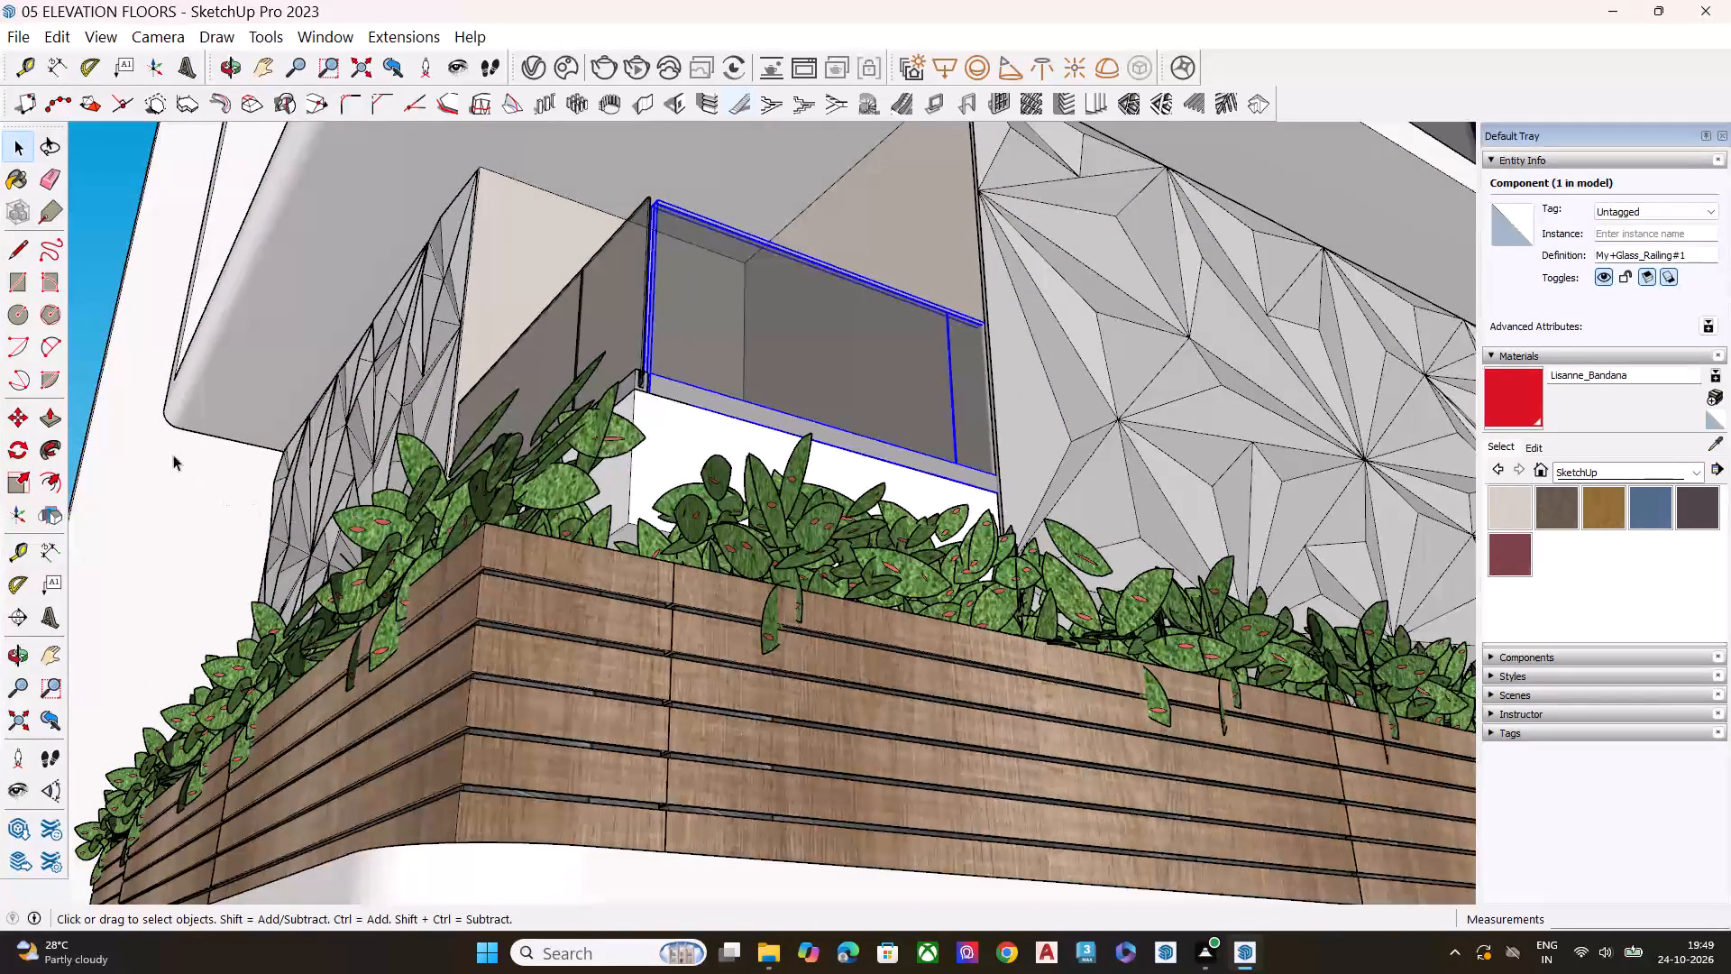
pyautogui.click(93, 258)
pyautogui.press('space')
pyautogui.scroll(-2, 584, 334)
pyautogui.scroll(1, 635, 344)
pyautogui.scroll(-6, 676, 357)
pyautogui.moveTo(760, 336); pyautogui.dragTo(764, 376, button='middle')
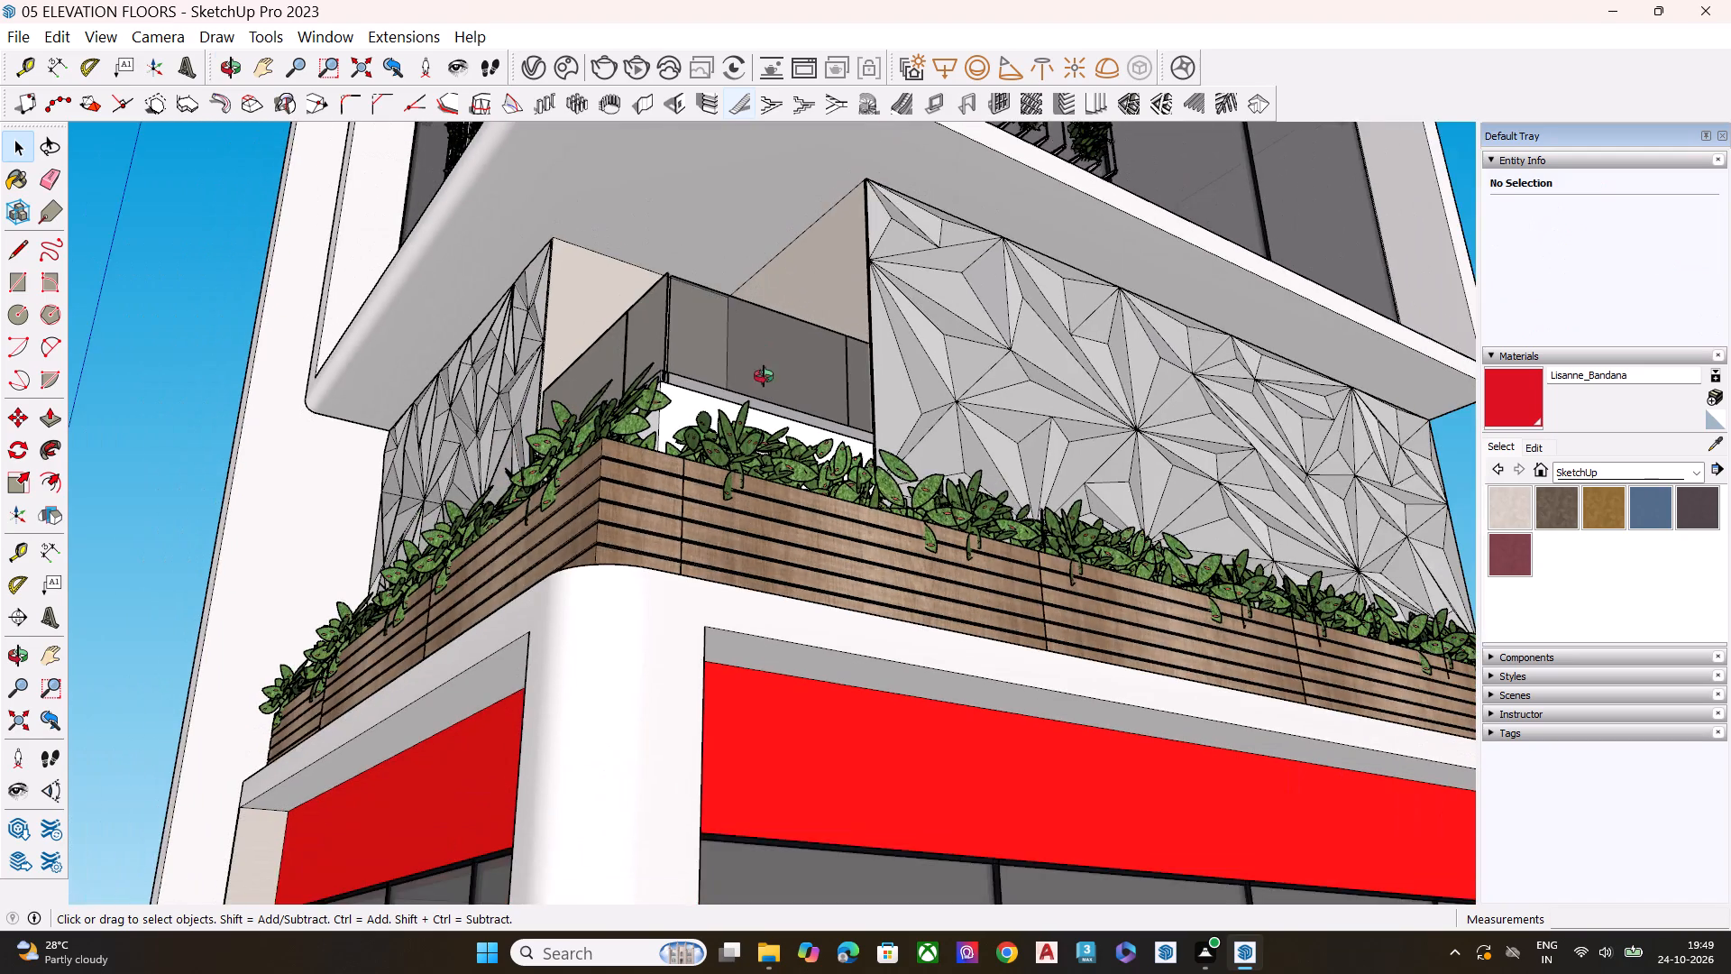
pyautogui.moveTo(764, 376); pyautogui.dragTo(876, 588, button='middle')
pyautogui.scroll(-1, 946, 473)
pyautogui.scroll(2, 954, 472)
pyautogui.scroll(-4, 957, 470)
pyautogui.click(1405, 398)
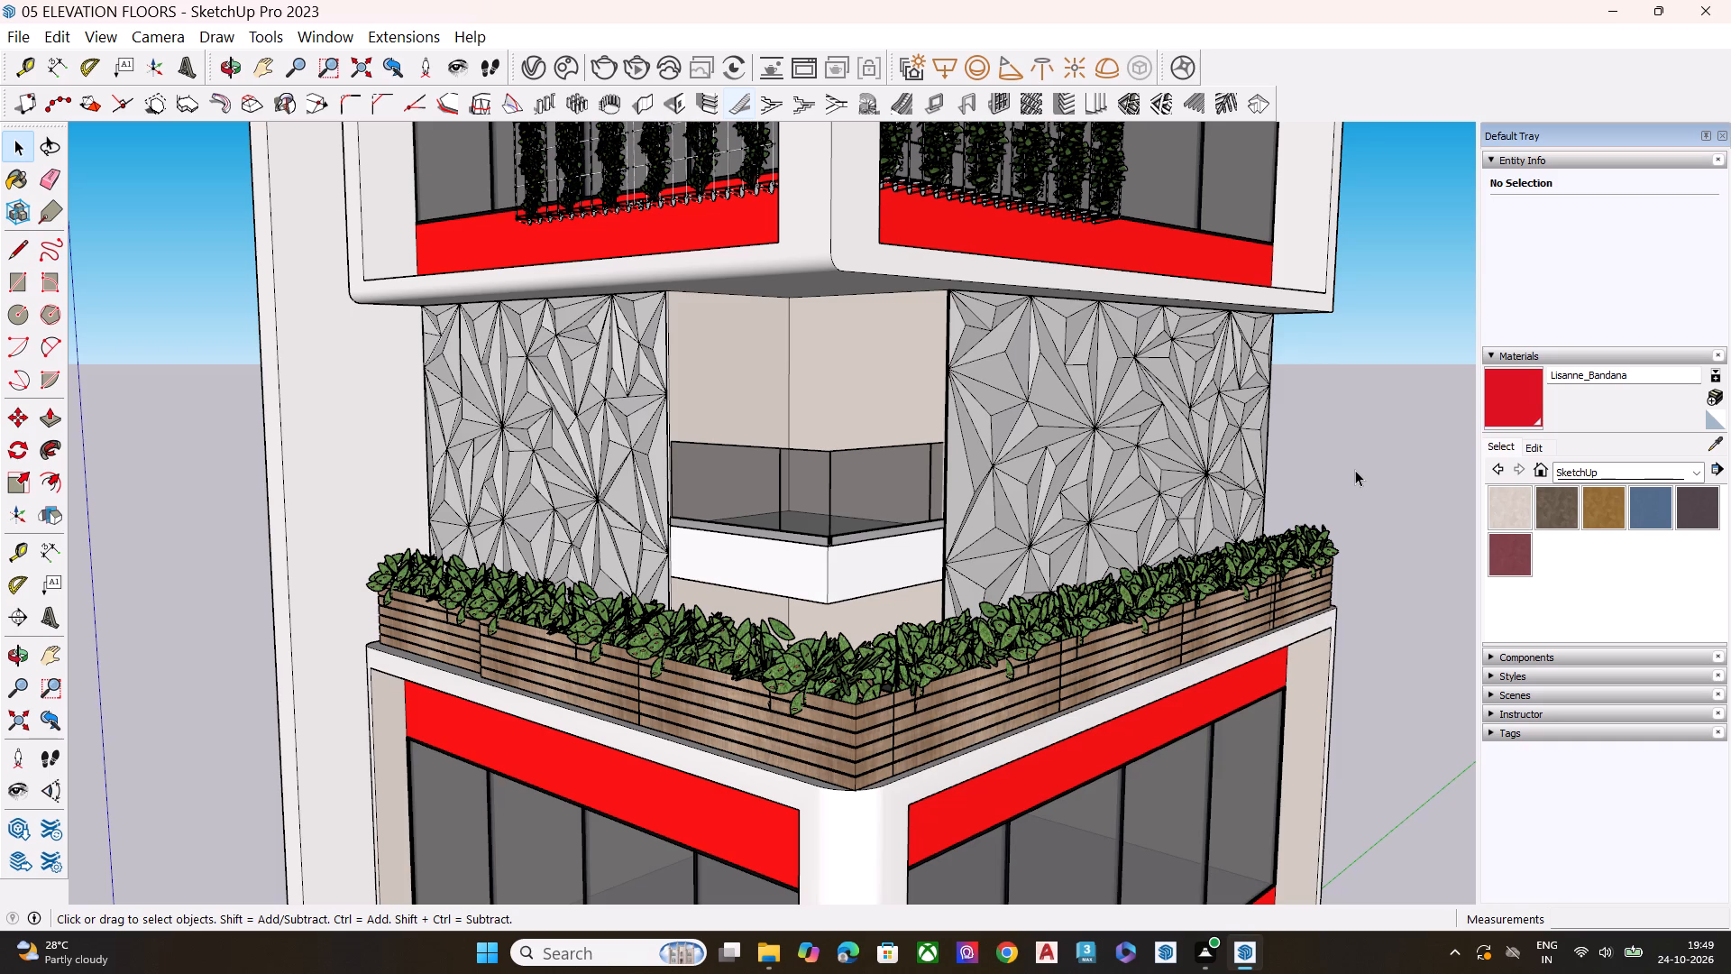
pyautogui.scroll(-7, 1230, 480)
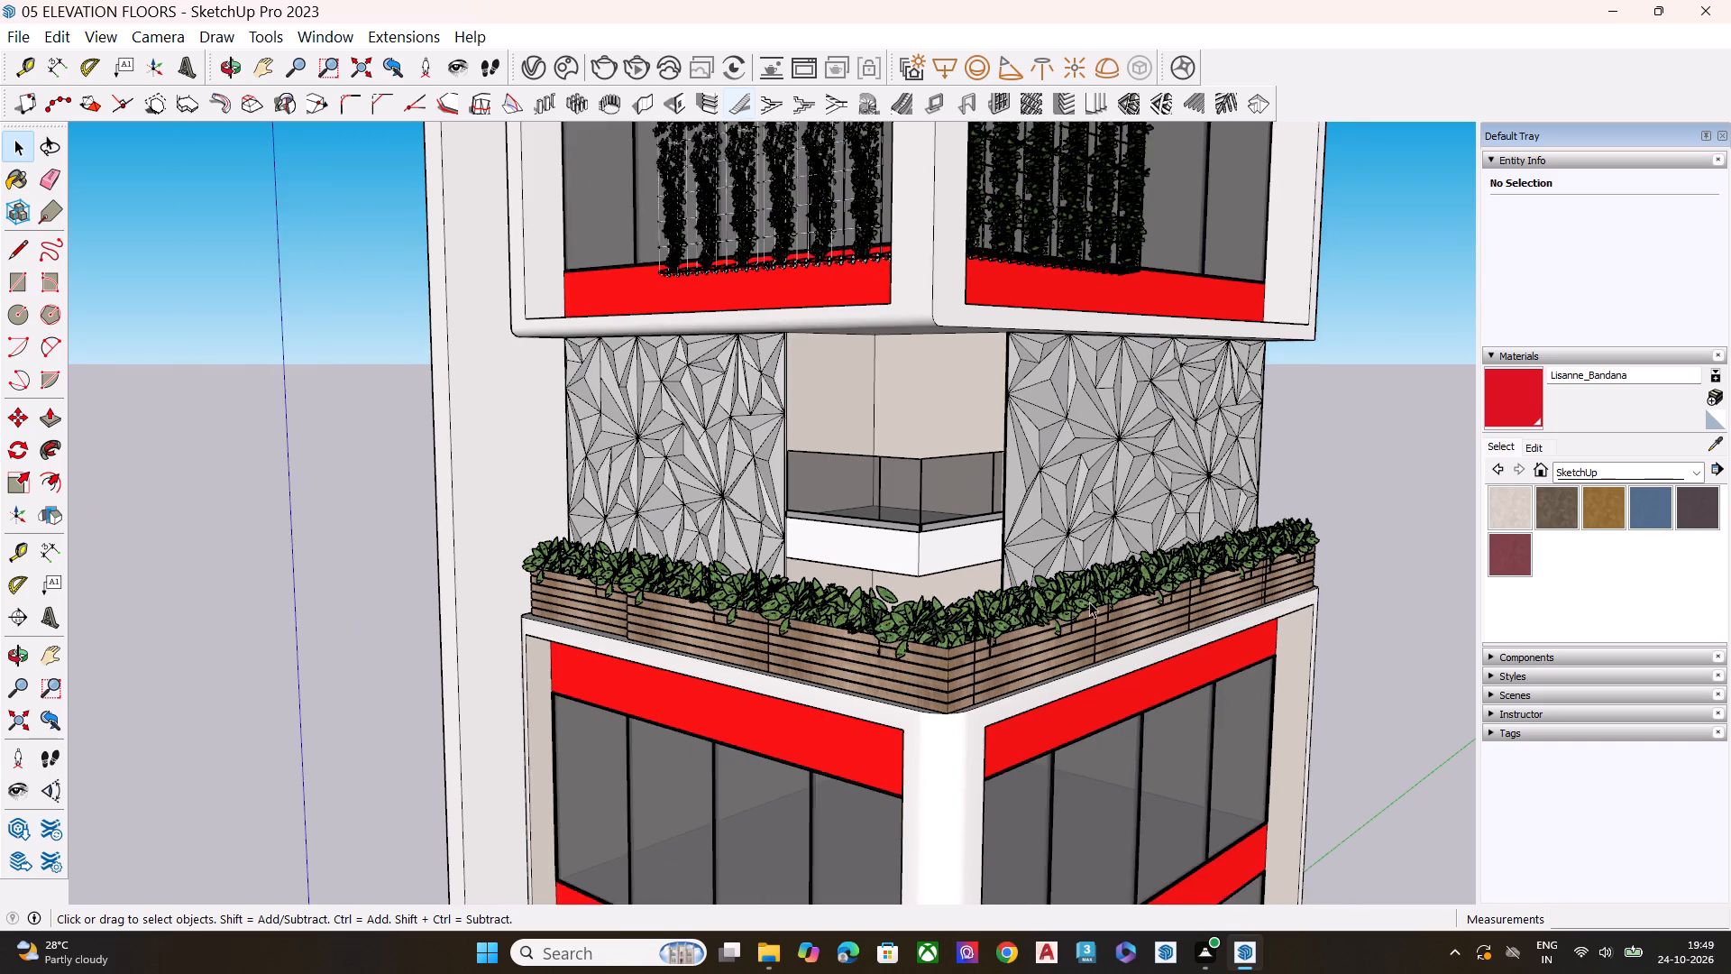
pyautogui.moveTo(1085, 594); pyautogui.dragTo(994, 530, button='middle')
# Save the model.
pyautogui.hotkey('ctrl', 's')
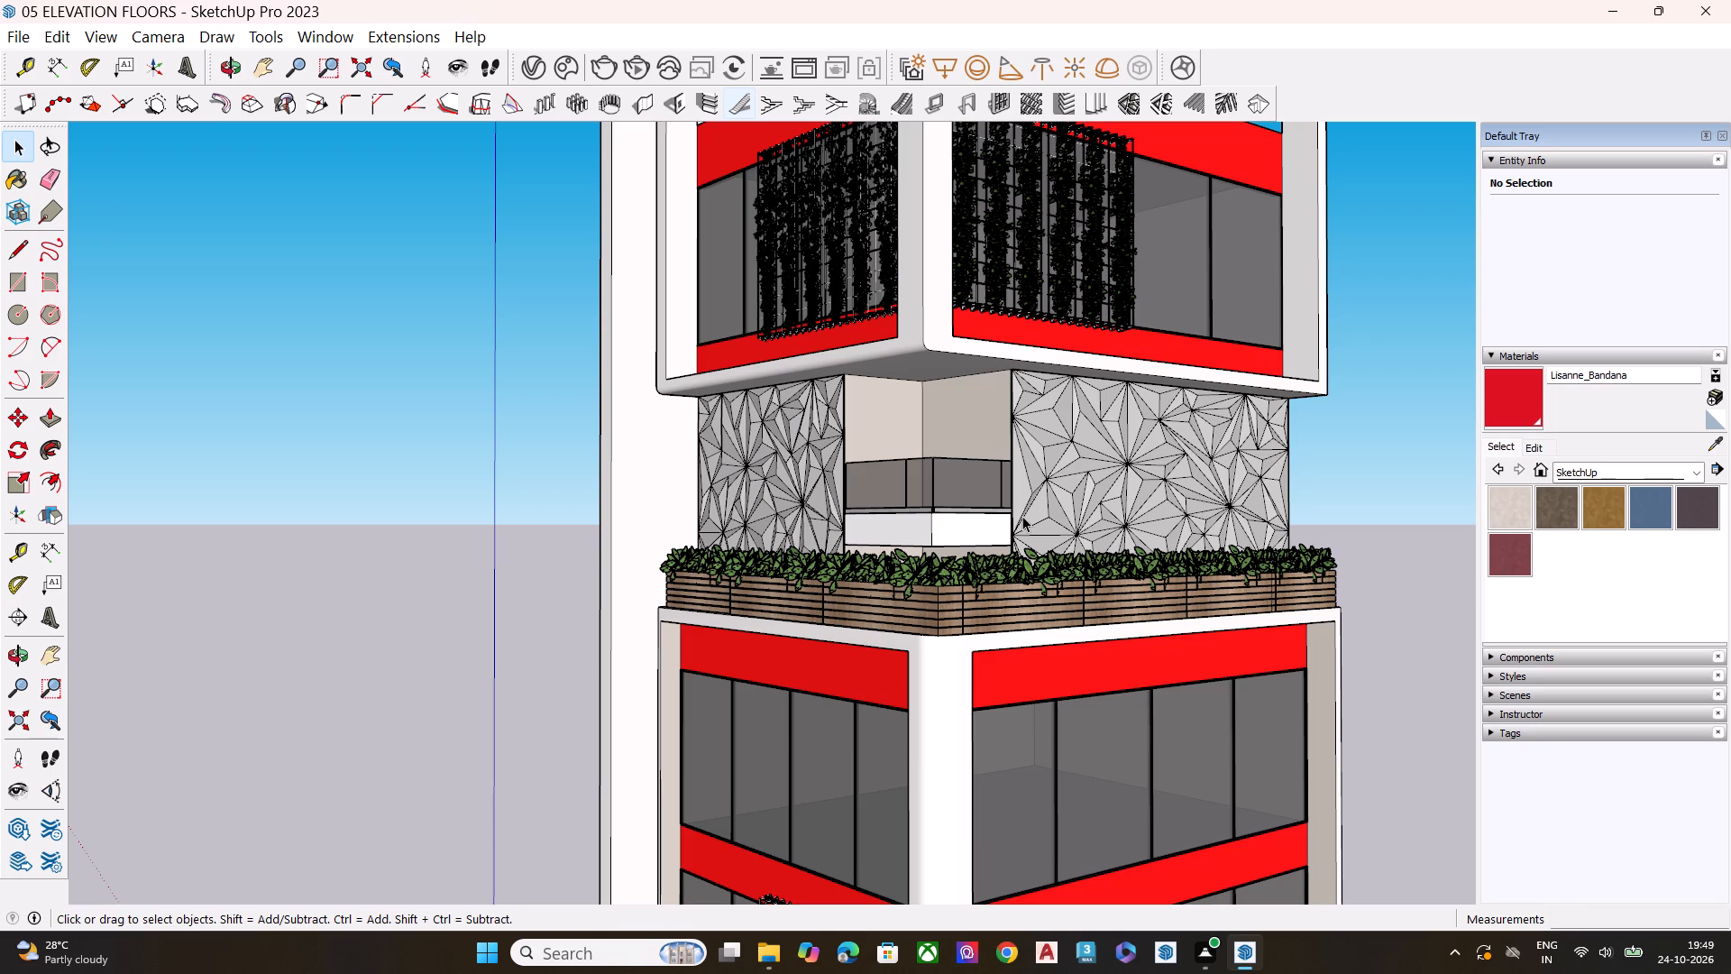
# Examine the whole building from its front corner, around both glazed facades and up to the roof frame.
pyautogui.scroll(1, 1059, 496)
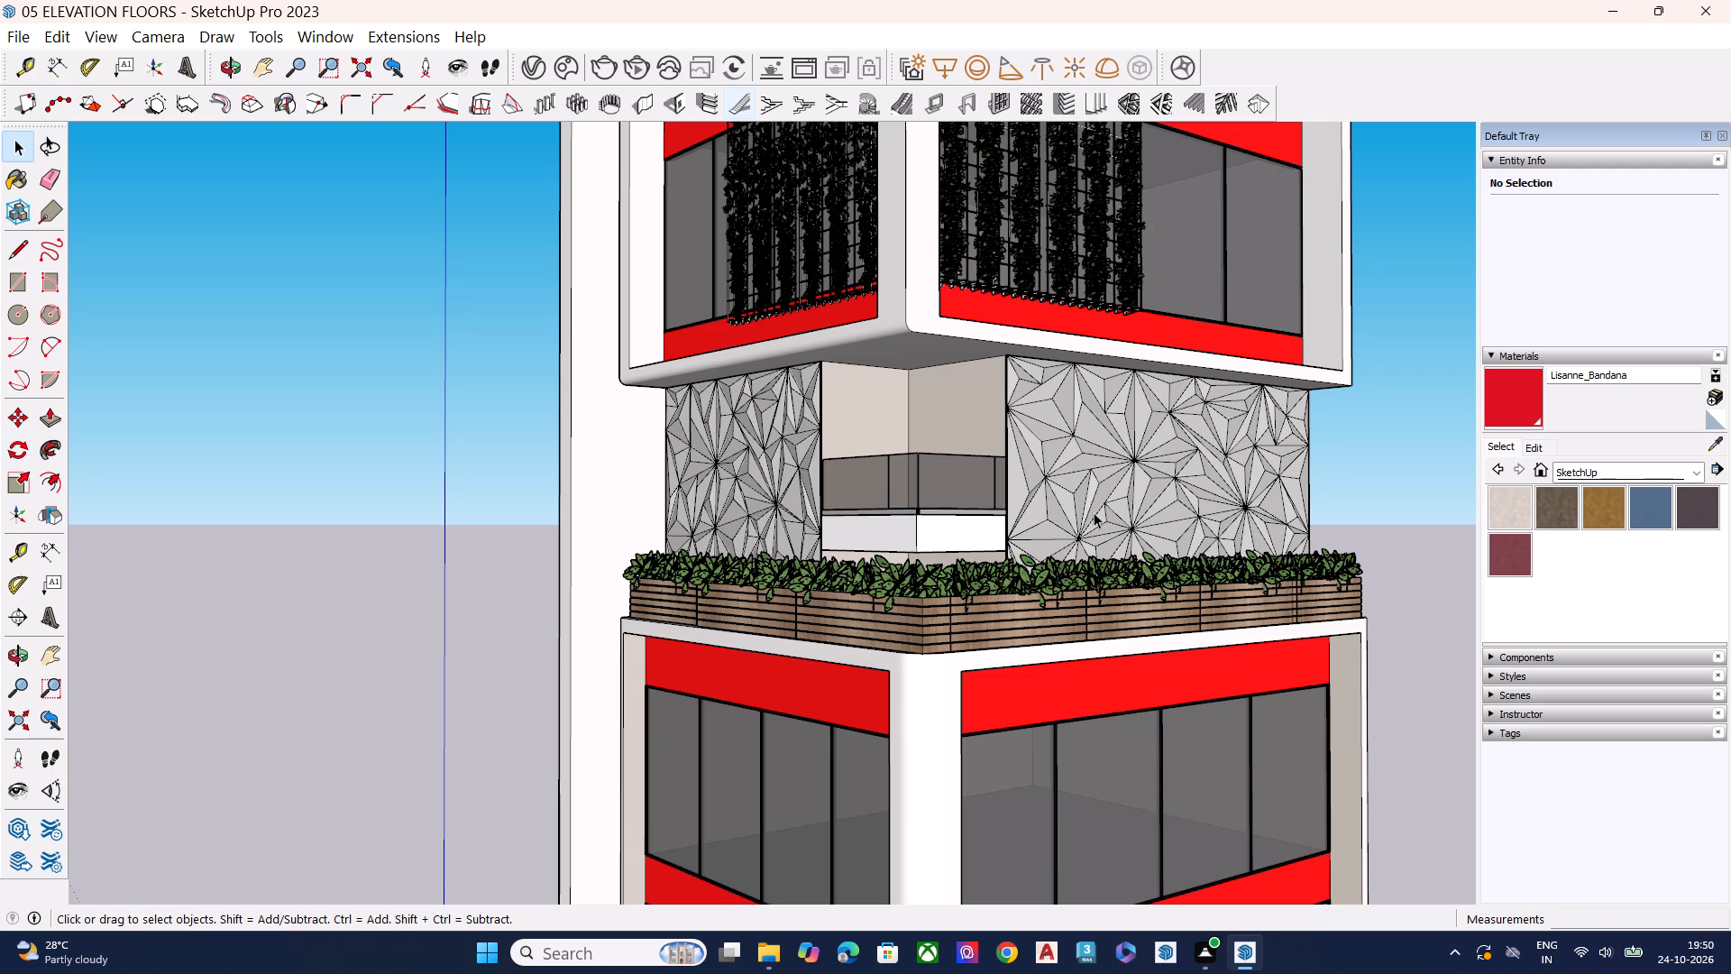
pyautogui.scroll(-8, 1057, 602)
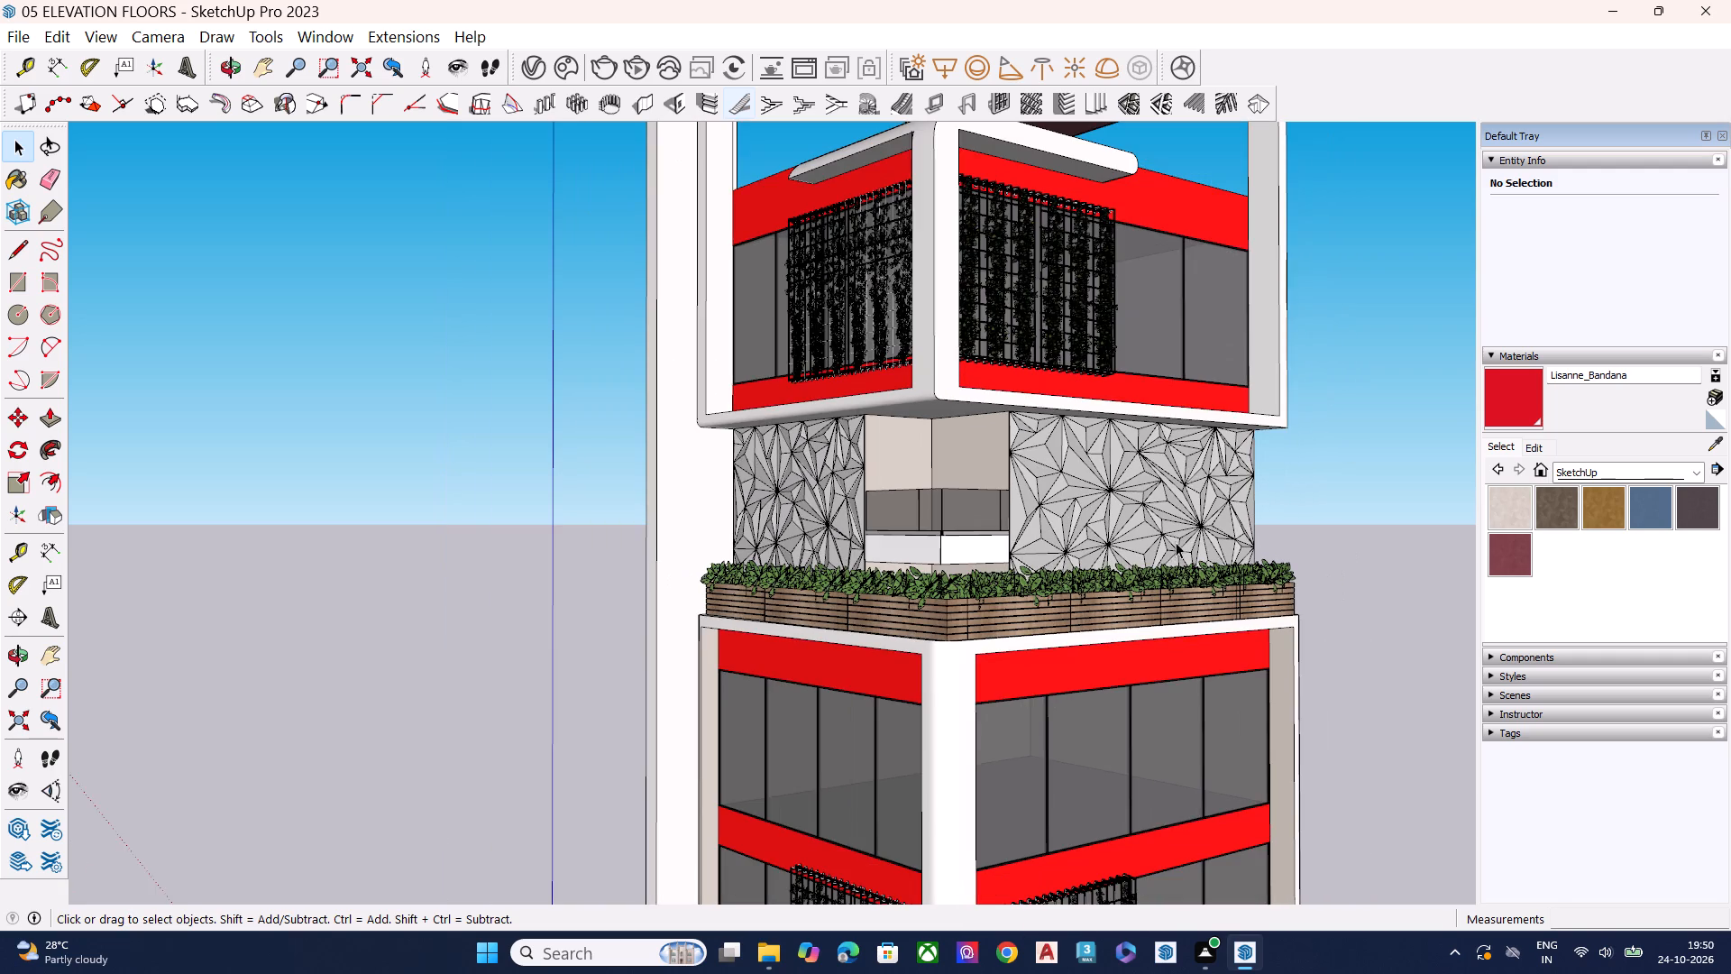
pyautogui.moveTo(1175, 543); pyautogui.dragTo(1313, 482, button='middle')
pyautogui.scroll(3, 1250, 509)
pyautogui.scroll(-2, 856, 565)
pyautogui.scroll(1, 854, 567)
pyautogui.scroll(-2, 867, 576)
pyautogui.scroll(1, 888, 589)
pyautogui.scroll(-2, 901, 591)
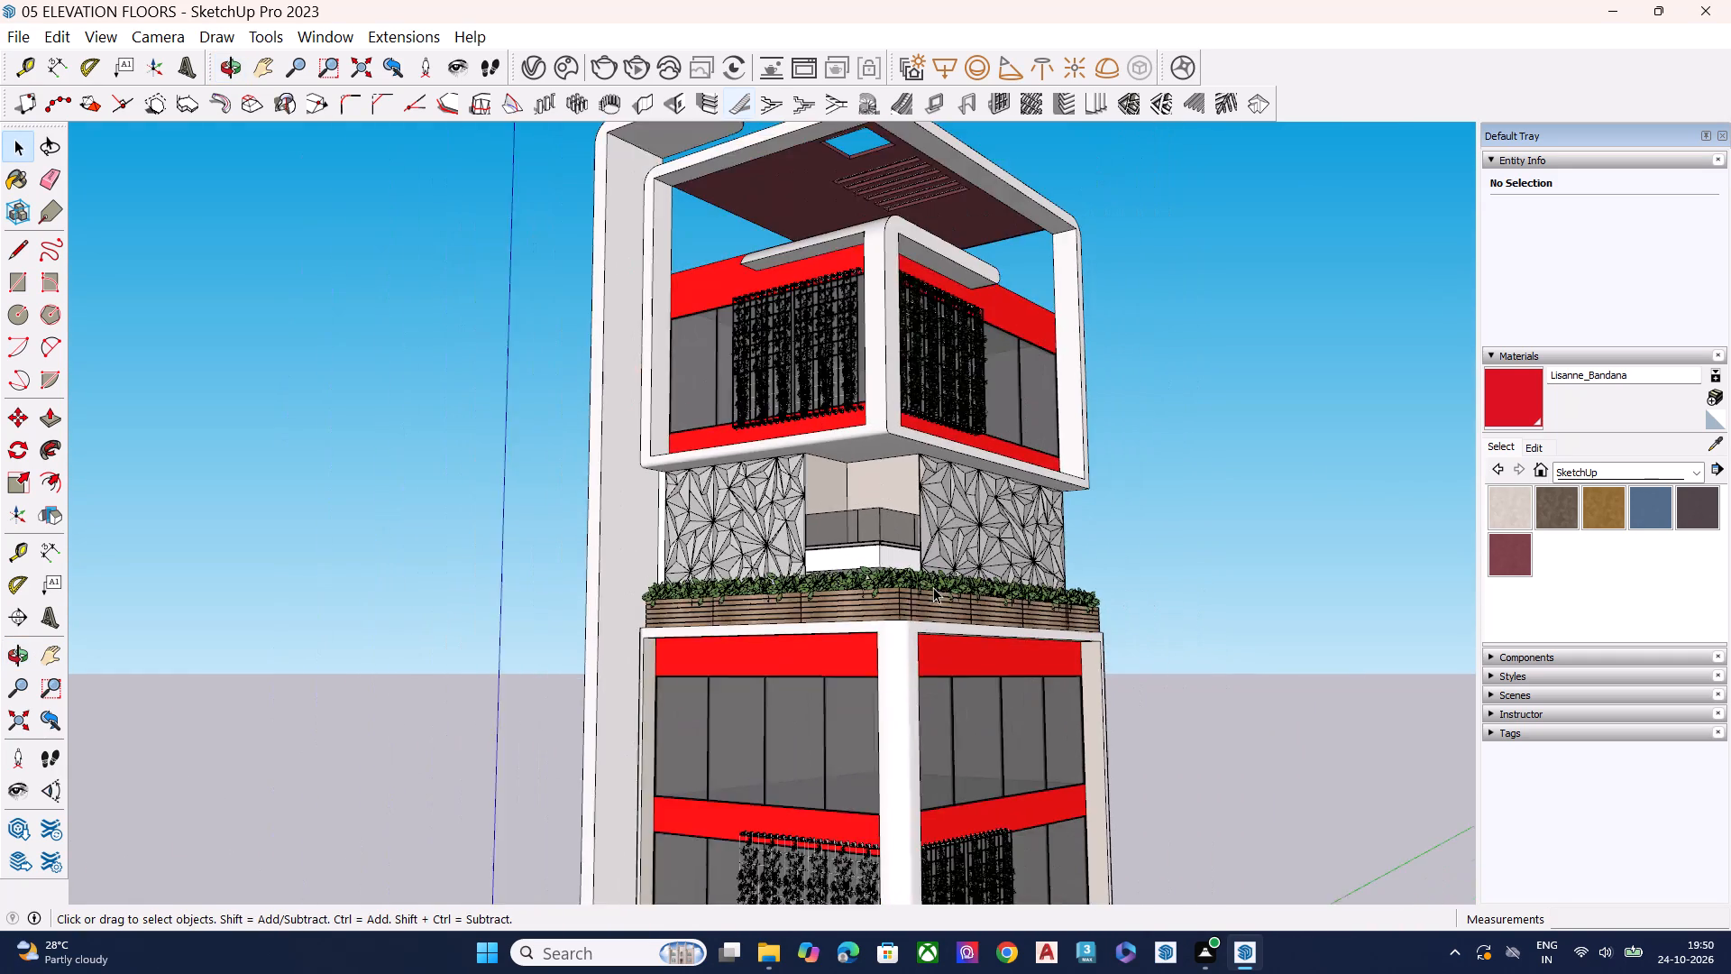
pyautogui.scroll(-14, 958, 574)
pyautogui.scroll(-8, 936, 602)
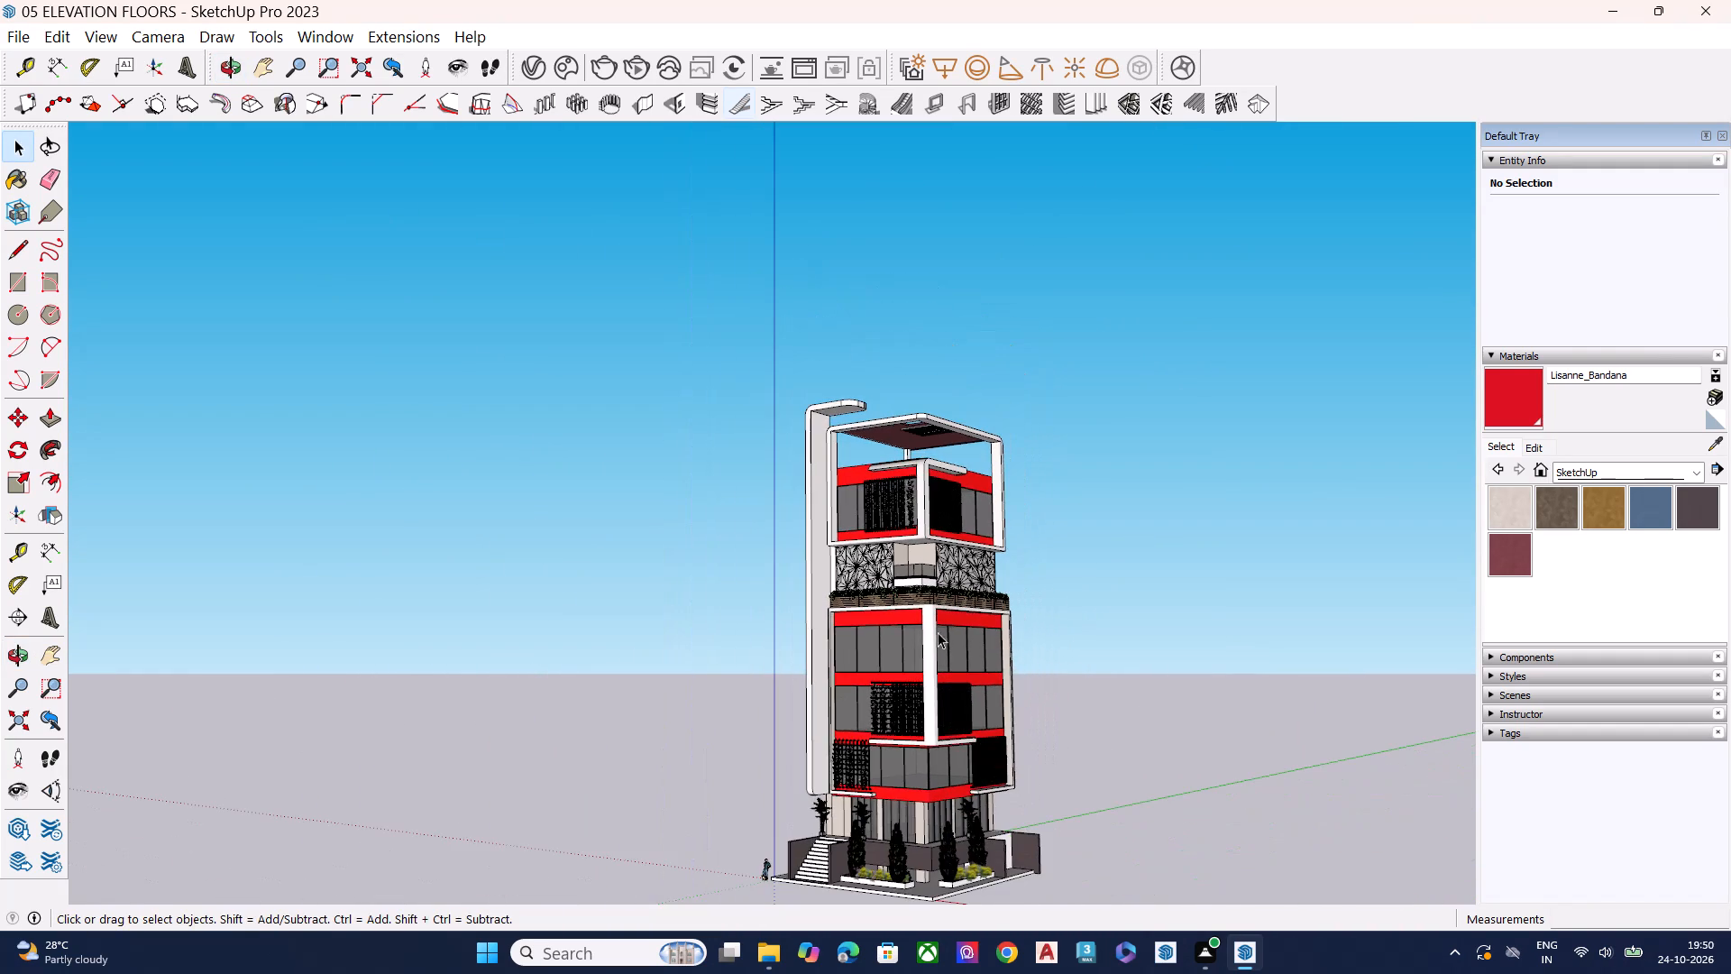
pyautogui.scroll(8, 908, 807)
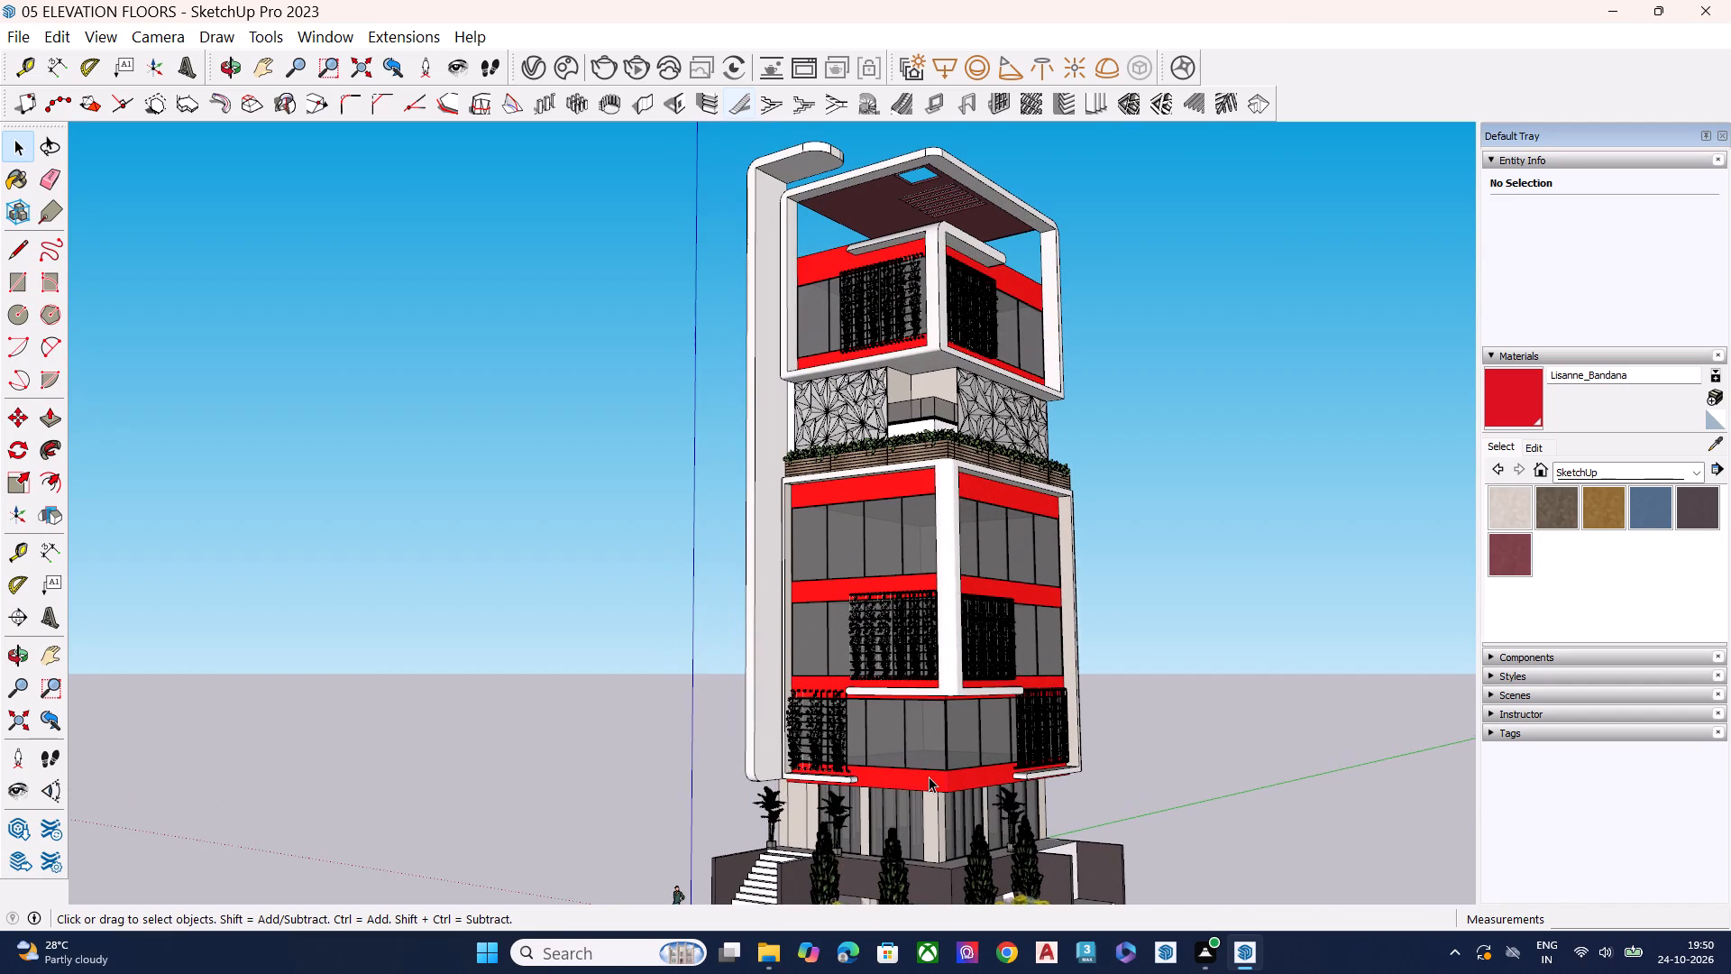
pyautogui.scroll(6, 1007, 554)
pyautogui.moveTo(1021, 512); pyautogui.dragTo(607, 514, button='middle')
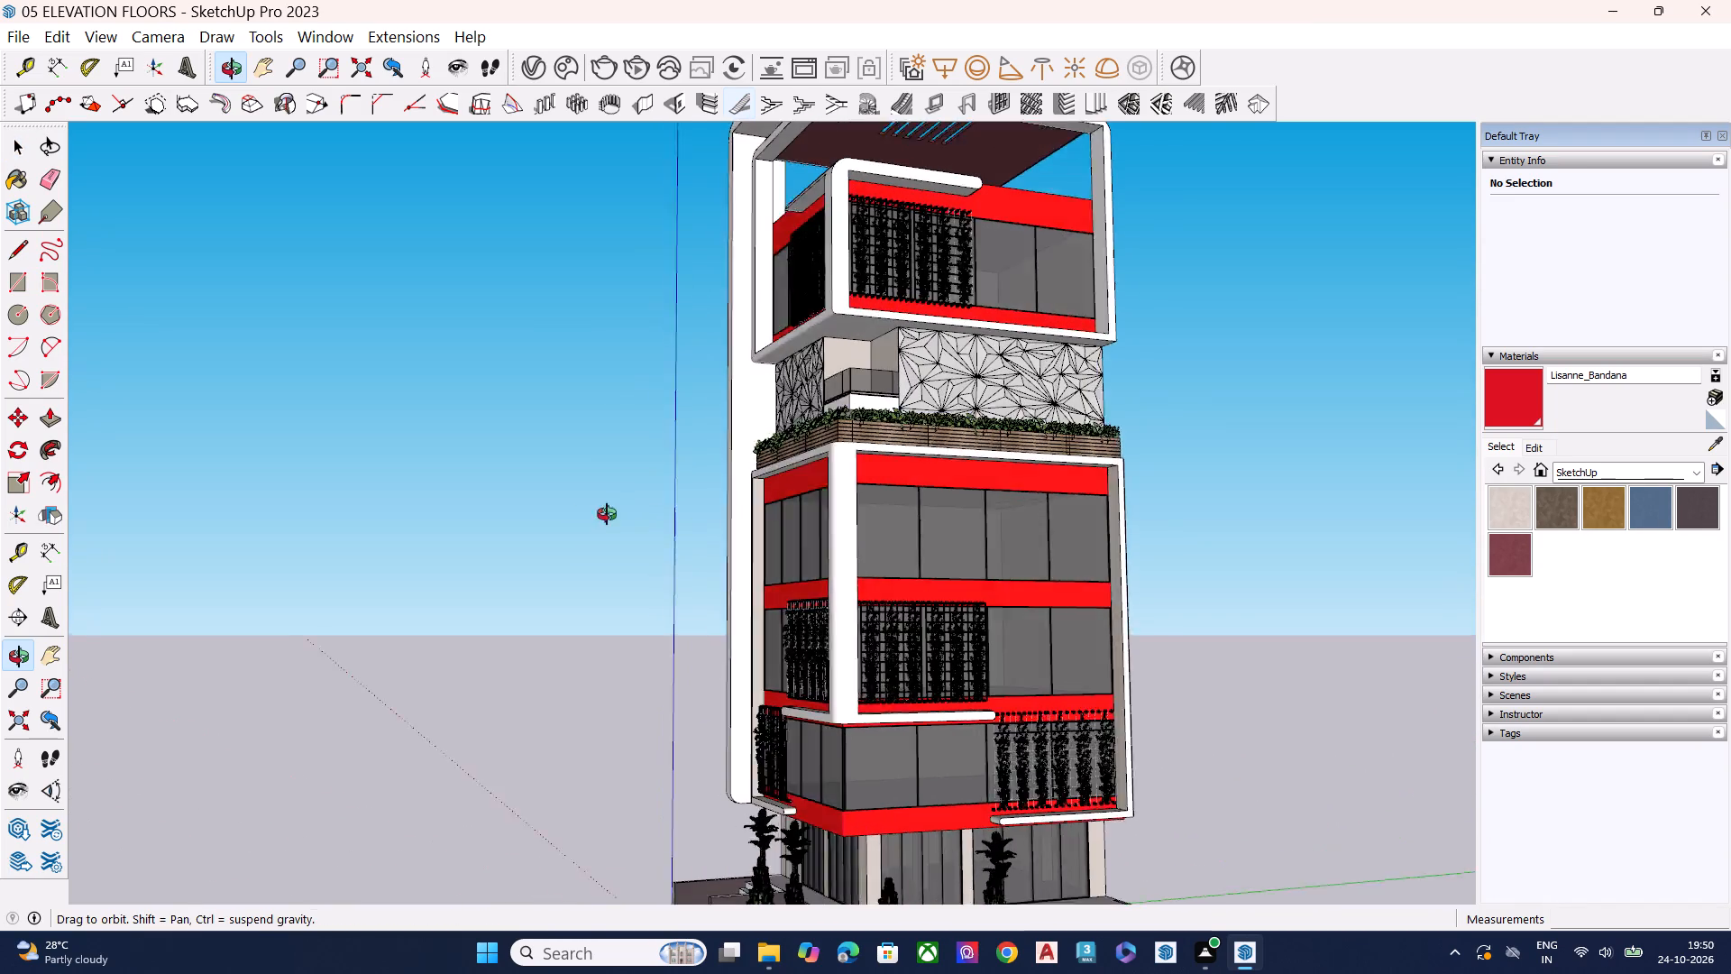
pyautogui.moveTo(607, 514); pyautogui.dragTo(582, 514, button='middle')
pyautogui.moveTo(1239, 531); pyautogui.dragTo(737, 538, button='middle')
pyautogui.moveTo(1216, 550); pyautogui.dragTo(1070, 550, button='middle')
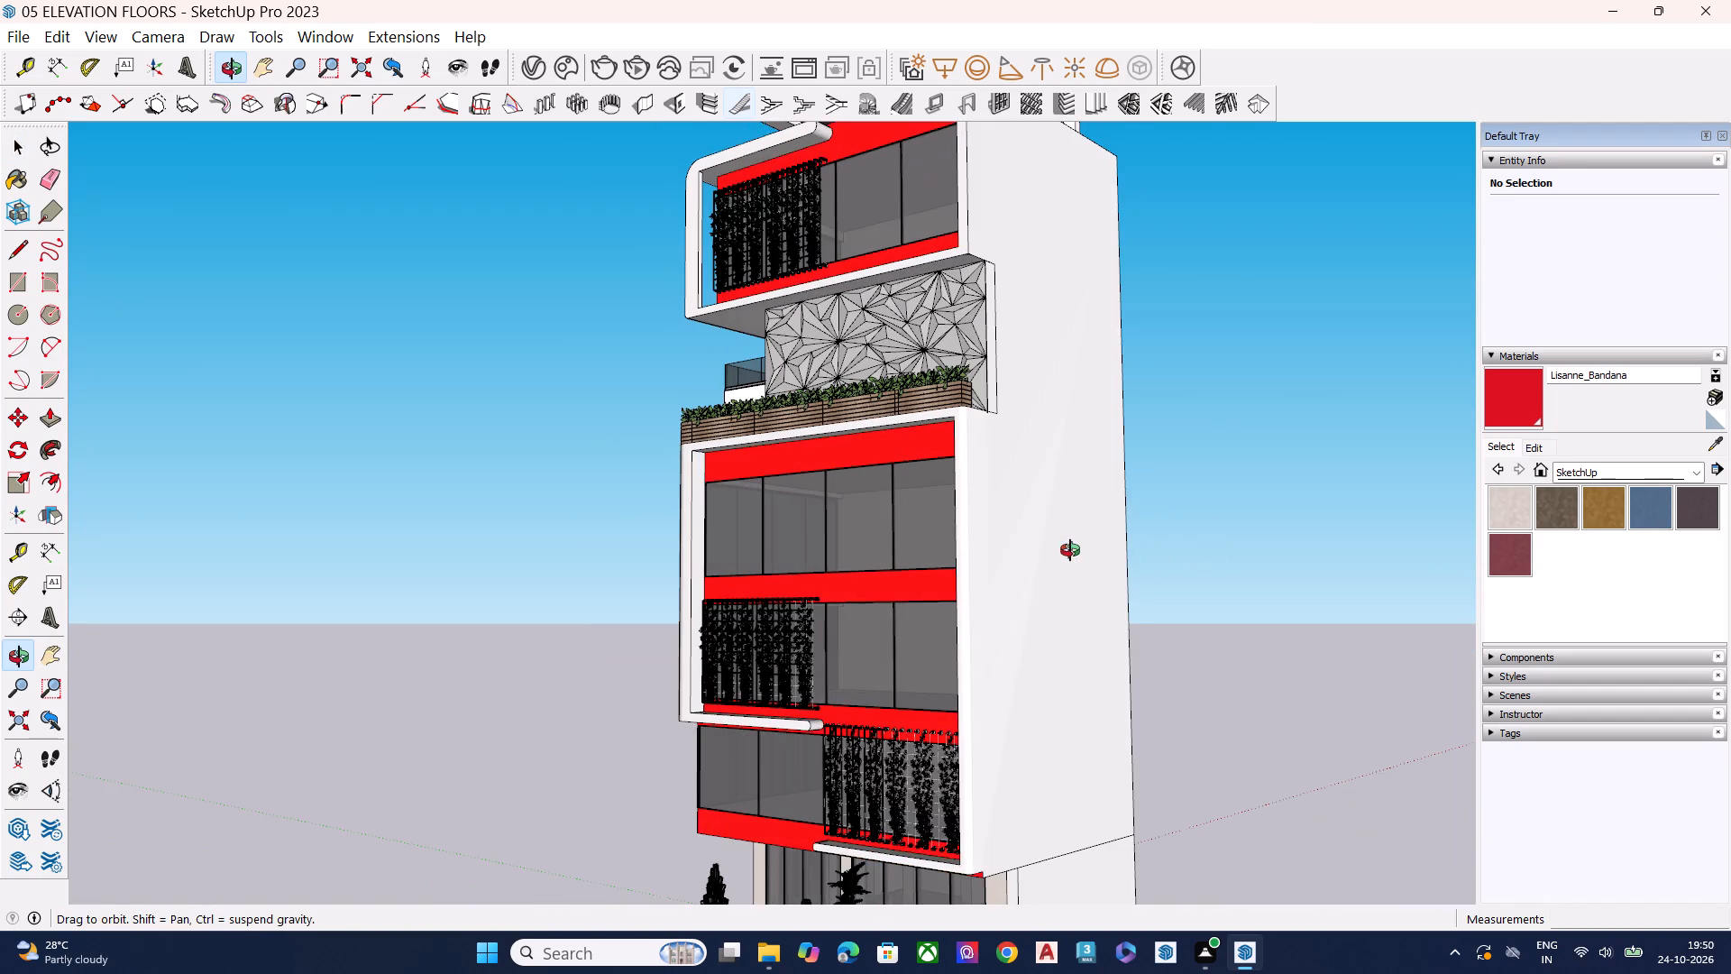
pyautogui.moveTo(1070, 550); pyautogui.dragTo(1508, 548, button='middle')
pyautogui.moveTo(1054, 565); pyautogui.dragTo(1451, 539, button='middle')
pyautogui.moveTo(1022, 562); pyautogui.dragTo(1361, 491, button='middle')
pyautogui.moveTo(875, 621); pyautogui.dragTo(910, 529, button='middle')
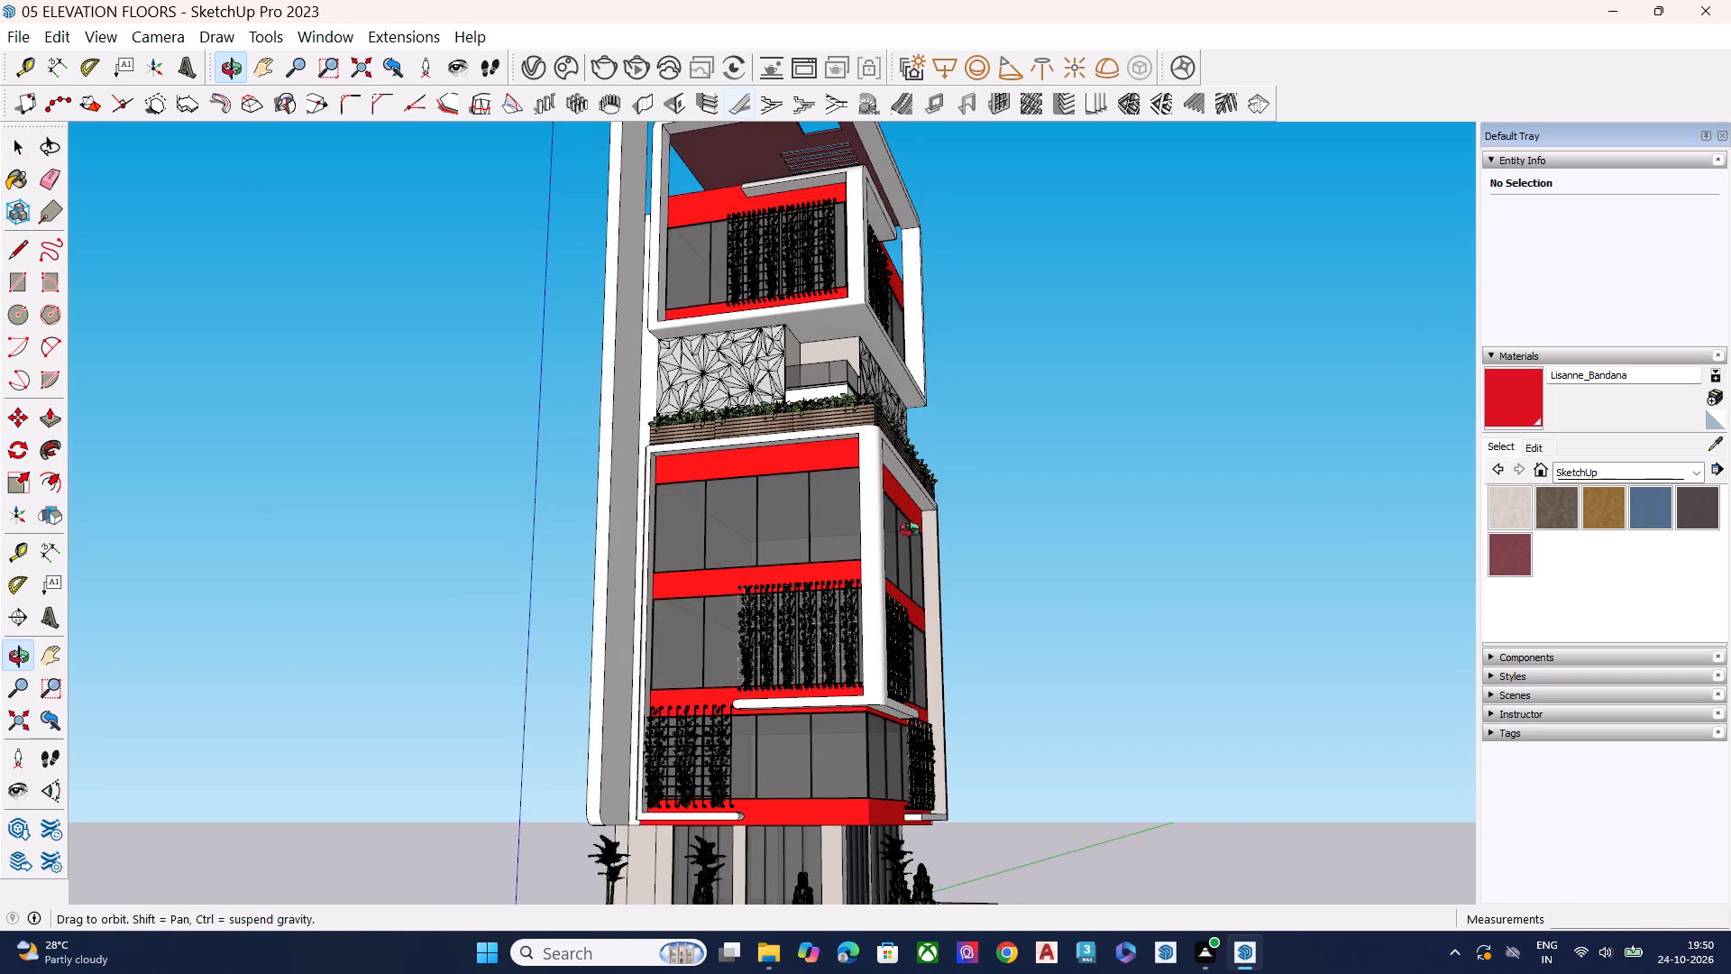
pyautogui.moveTo(910, 529); pyautogui.dragTo(1139, 546, button='middle')
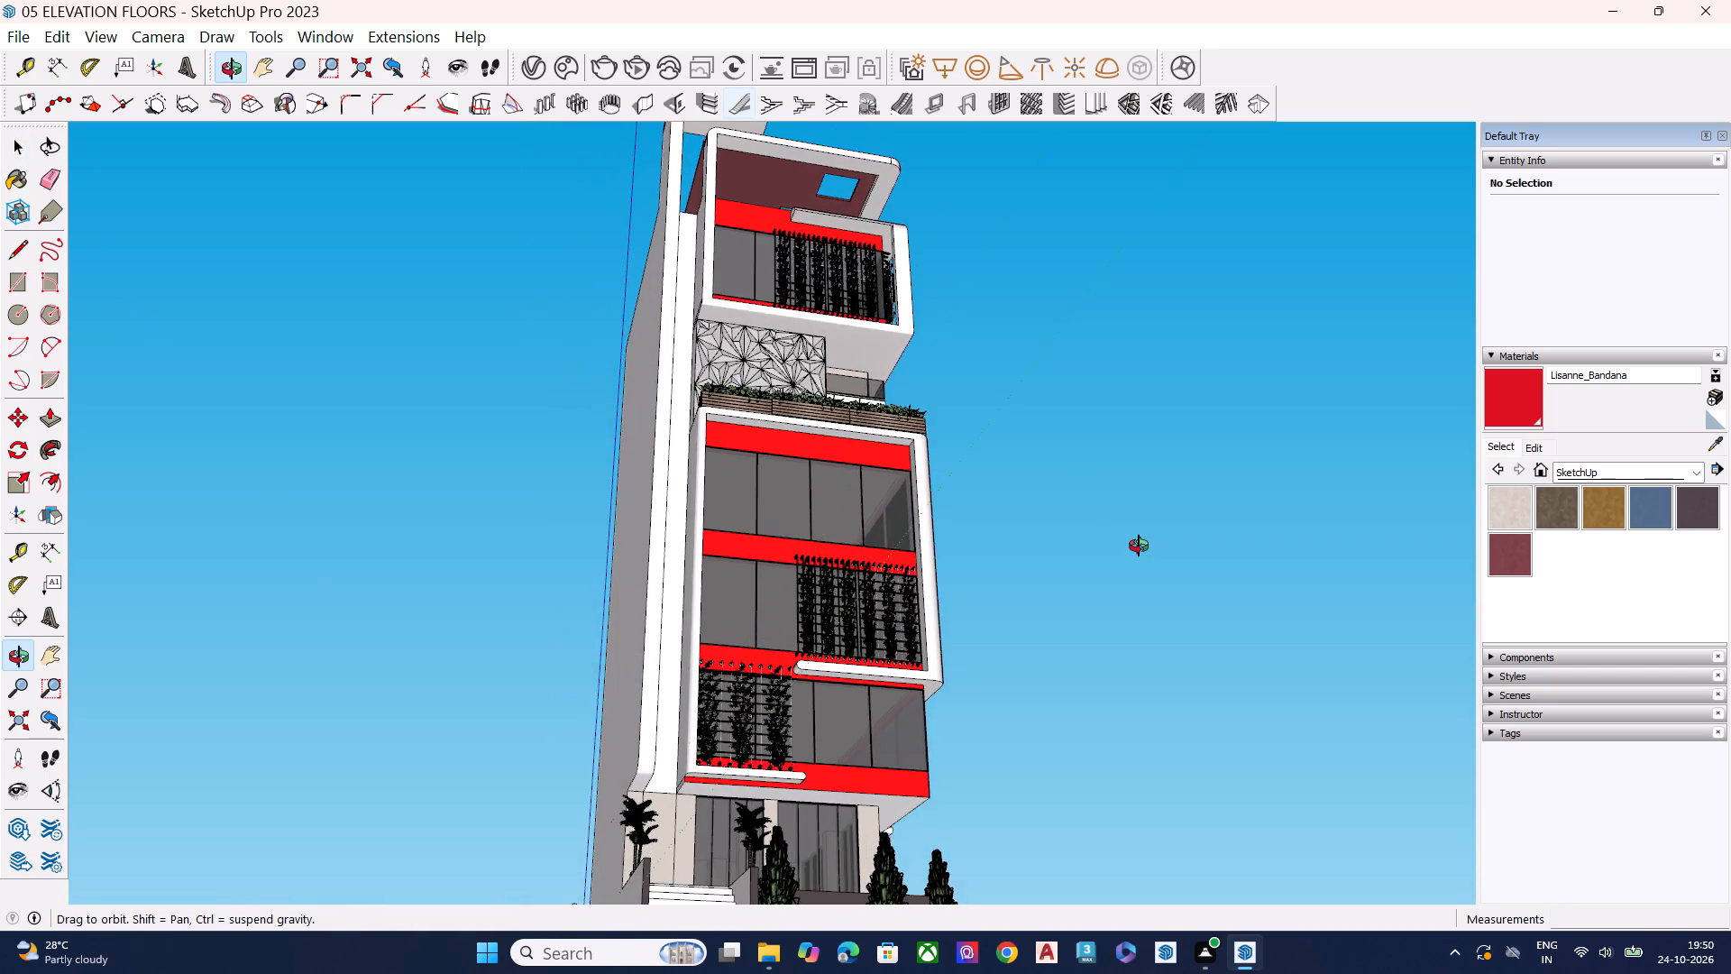
pyautogui.moveTo(1139, 546); pyautogui.dragTo(1140, 551, button='middle')
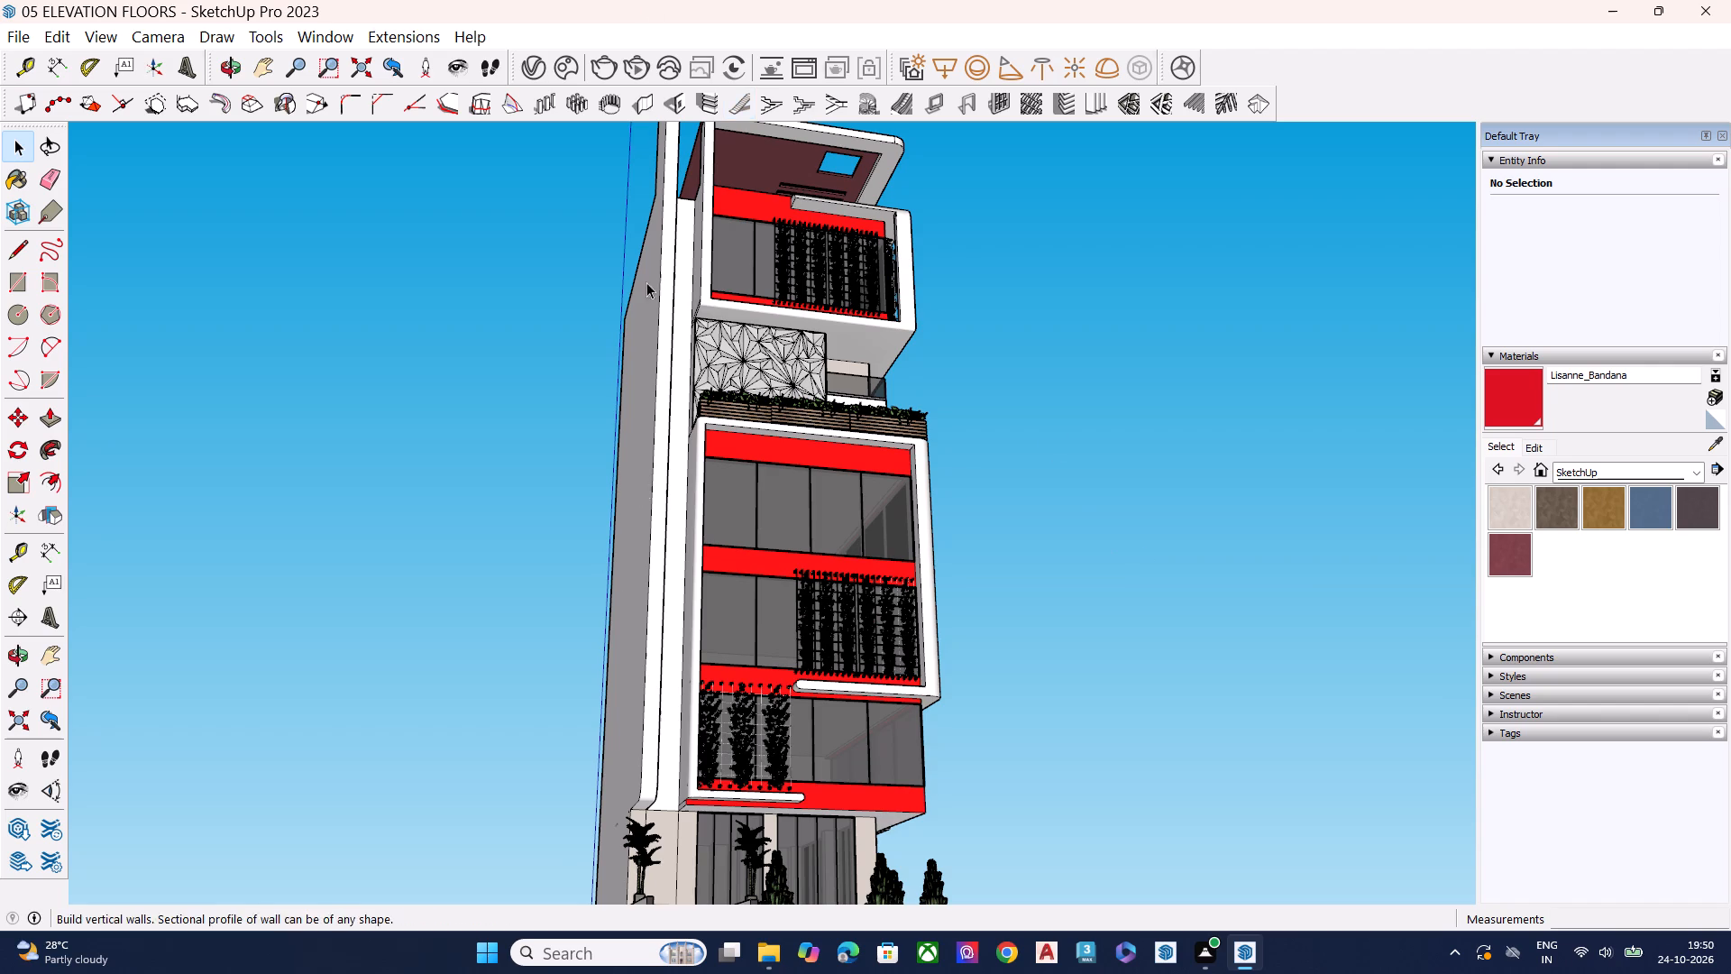
# Examine the stair-side facade at full height and the entrance stairs, planters and climbing-plant screens on the lower floors.
pyautogui.scroll(-8, 581, 601)
pyautogui.moveTo(785, 767); pyautogui.dragTo(730, 865, button='middle')
pyautogui.scroll(3, 730, 865)
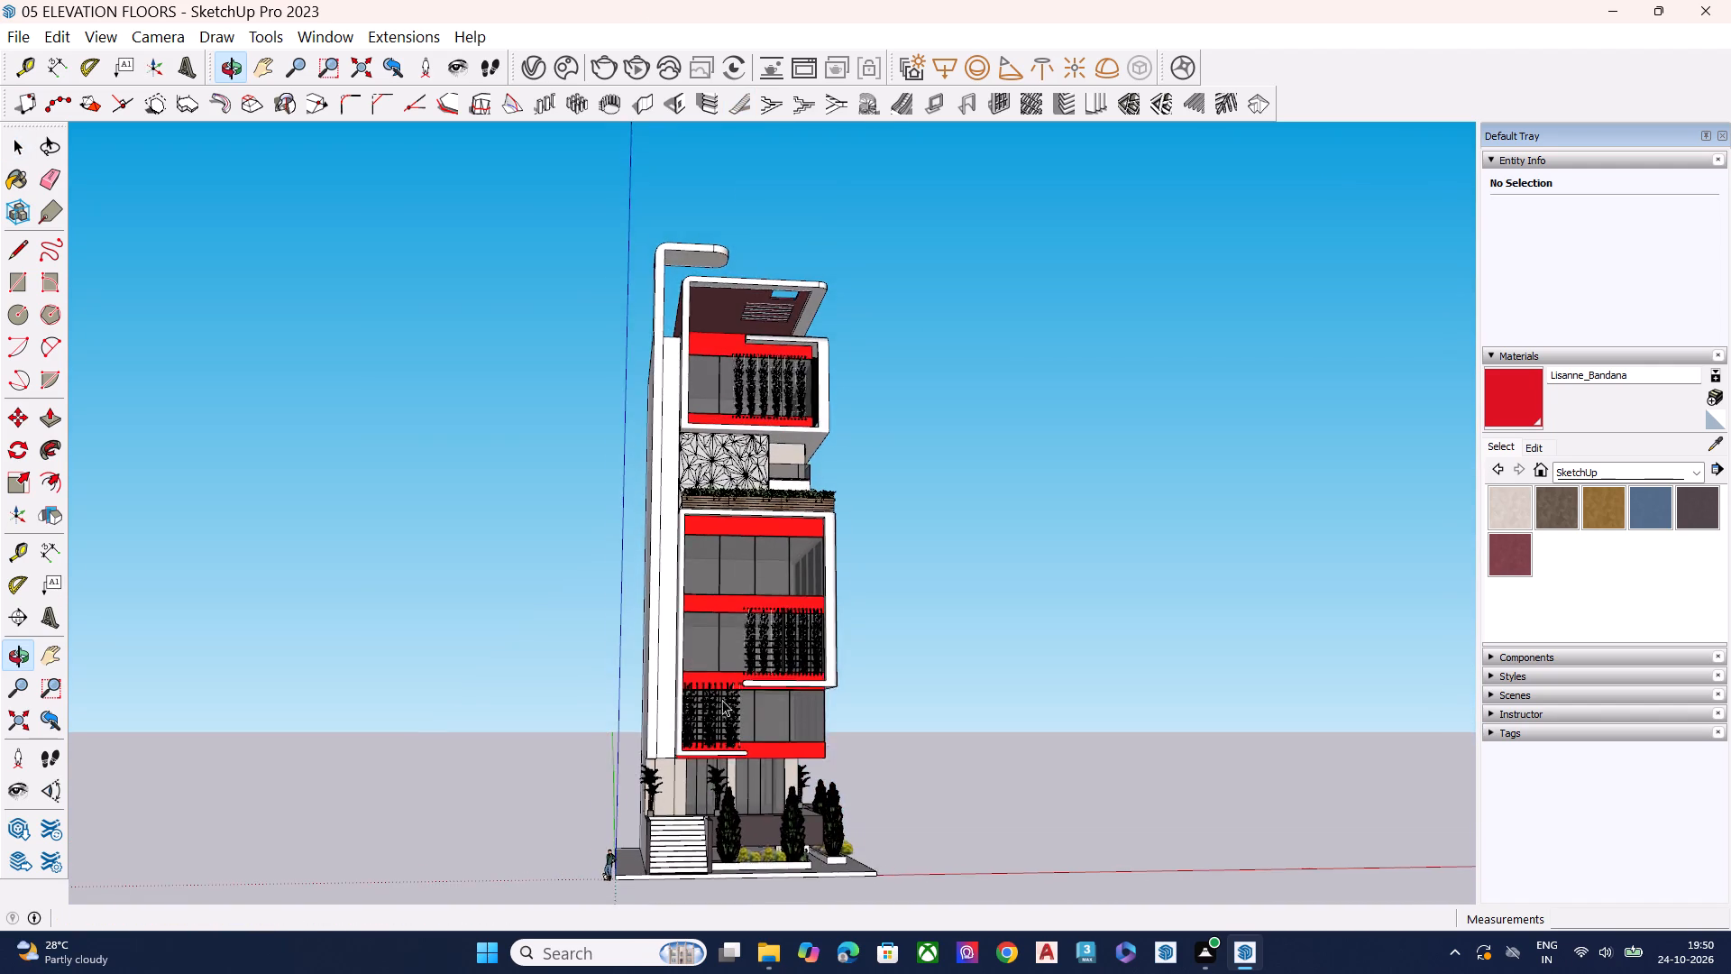
pyautogui.scroll(-6, 710, 629)
pyautogui.scroll(4, 685, 811)
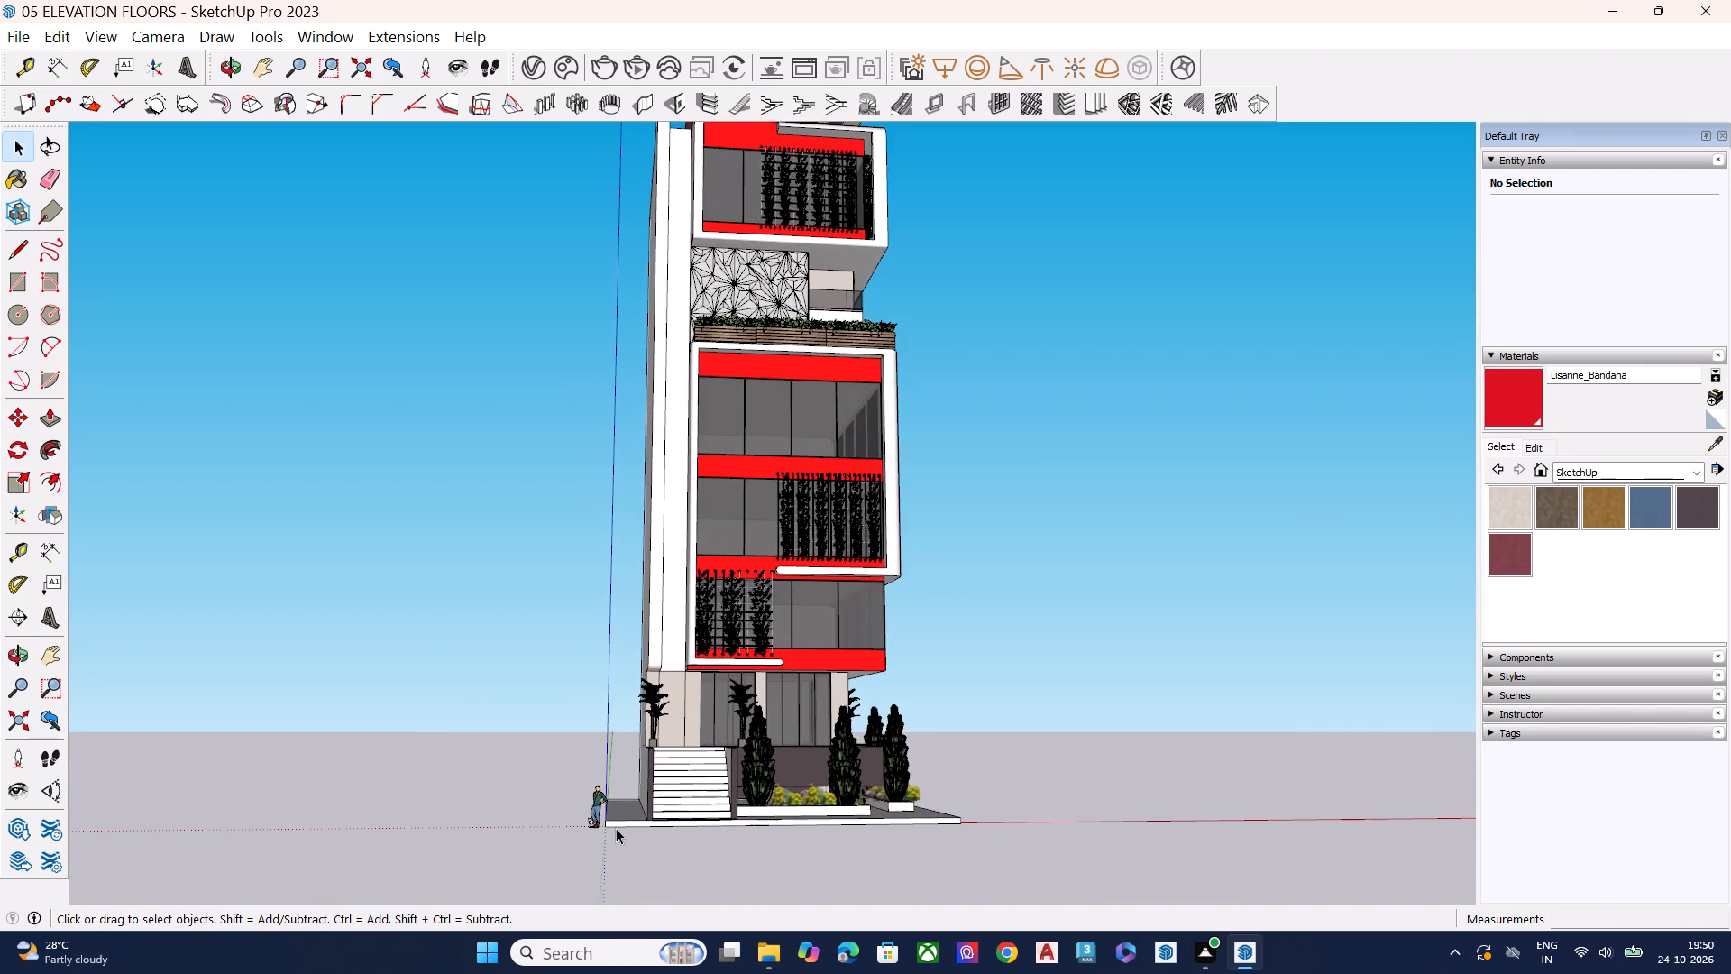
pyautogui.scroll(-1, 687, 836)
pyautogui.scroll(1, 835, 853)
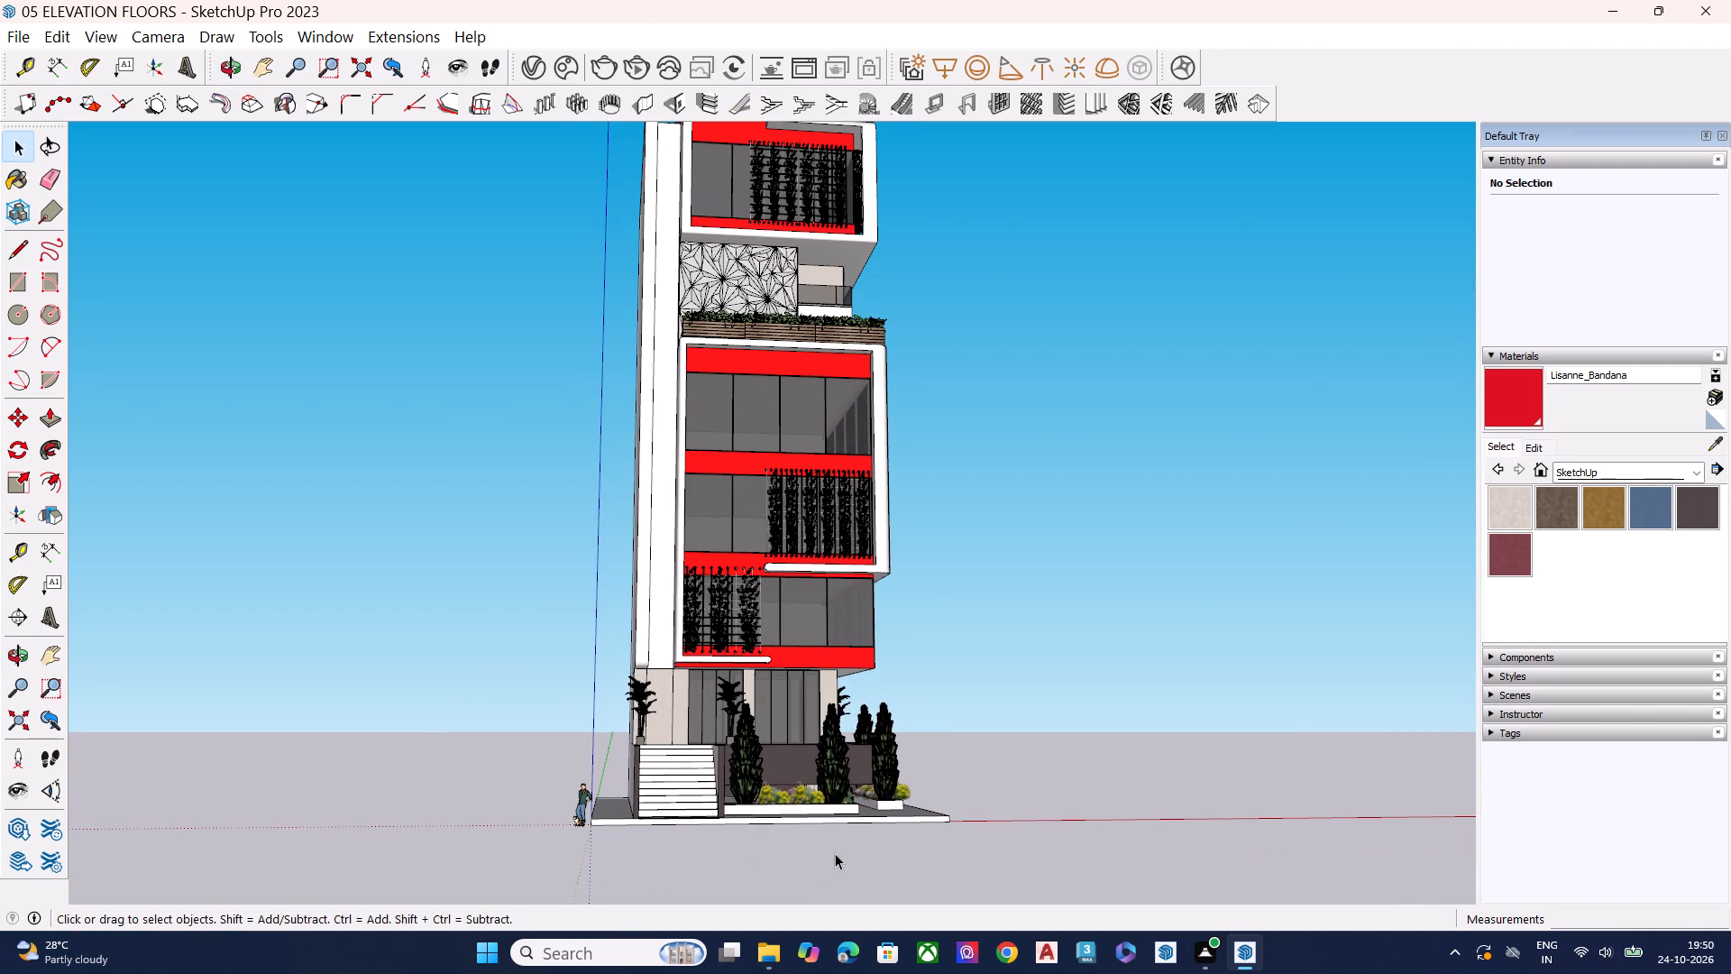
pyautogui.scroll(1, 835, 853)
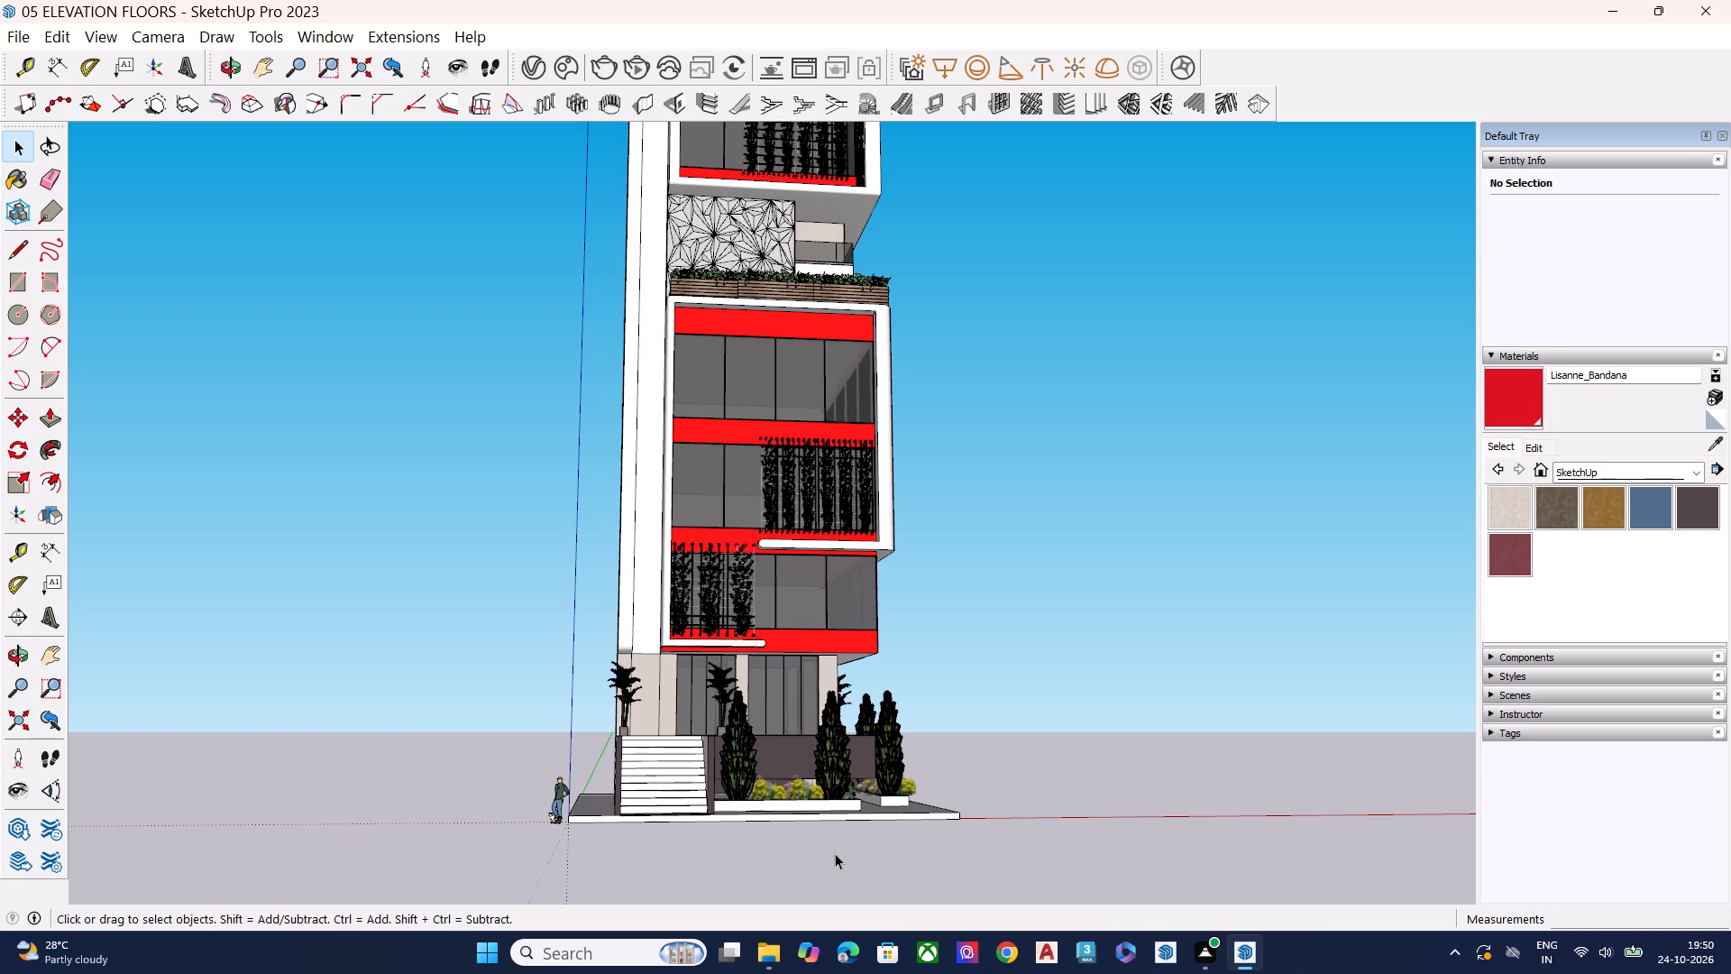
pyautogui.scroll(6, 825, 858)
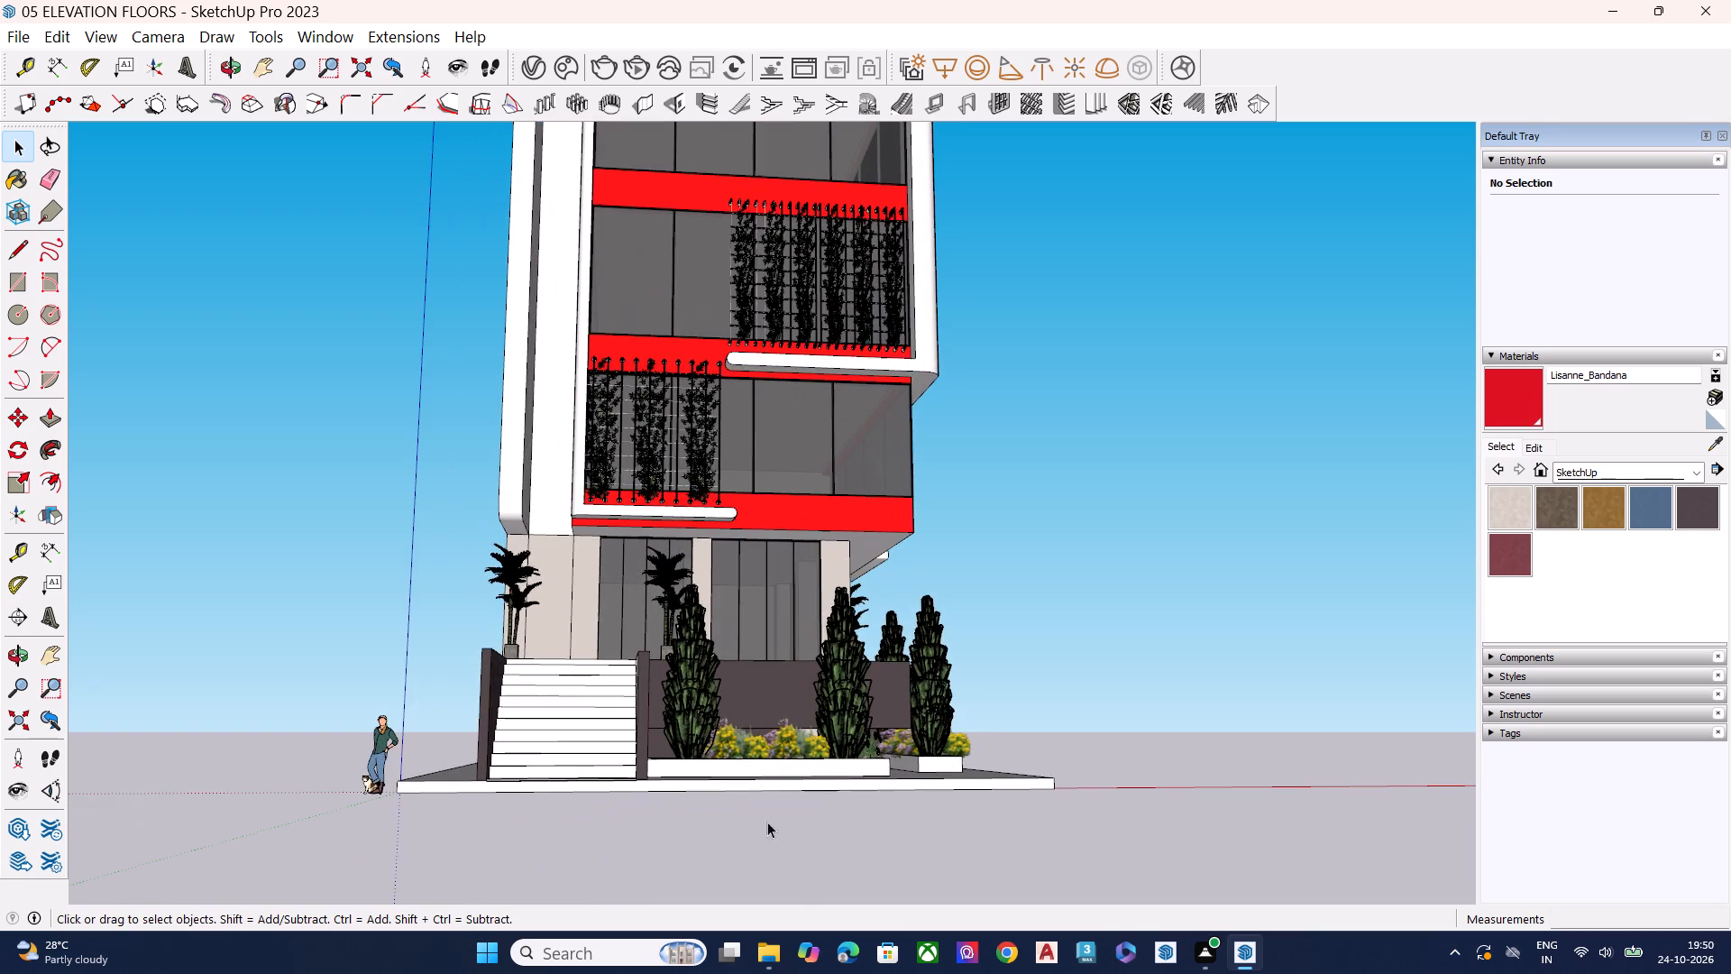
pyautogui.moveTo(796, 738); pyautogui.dragTo(755, 830, button='middle')
pyautogui.scroll(3, 734, 422)
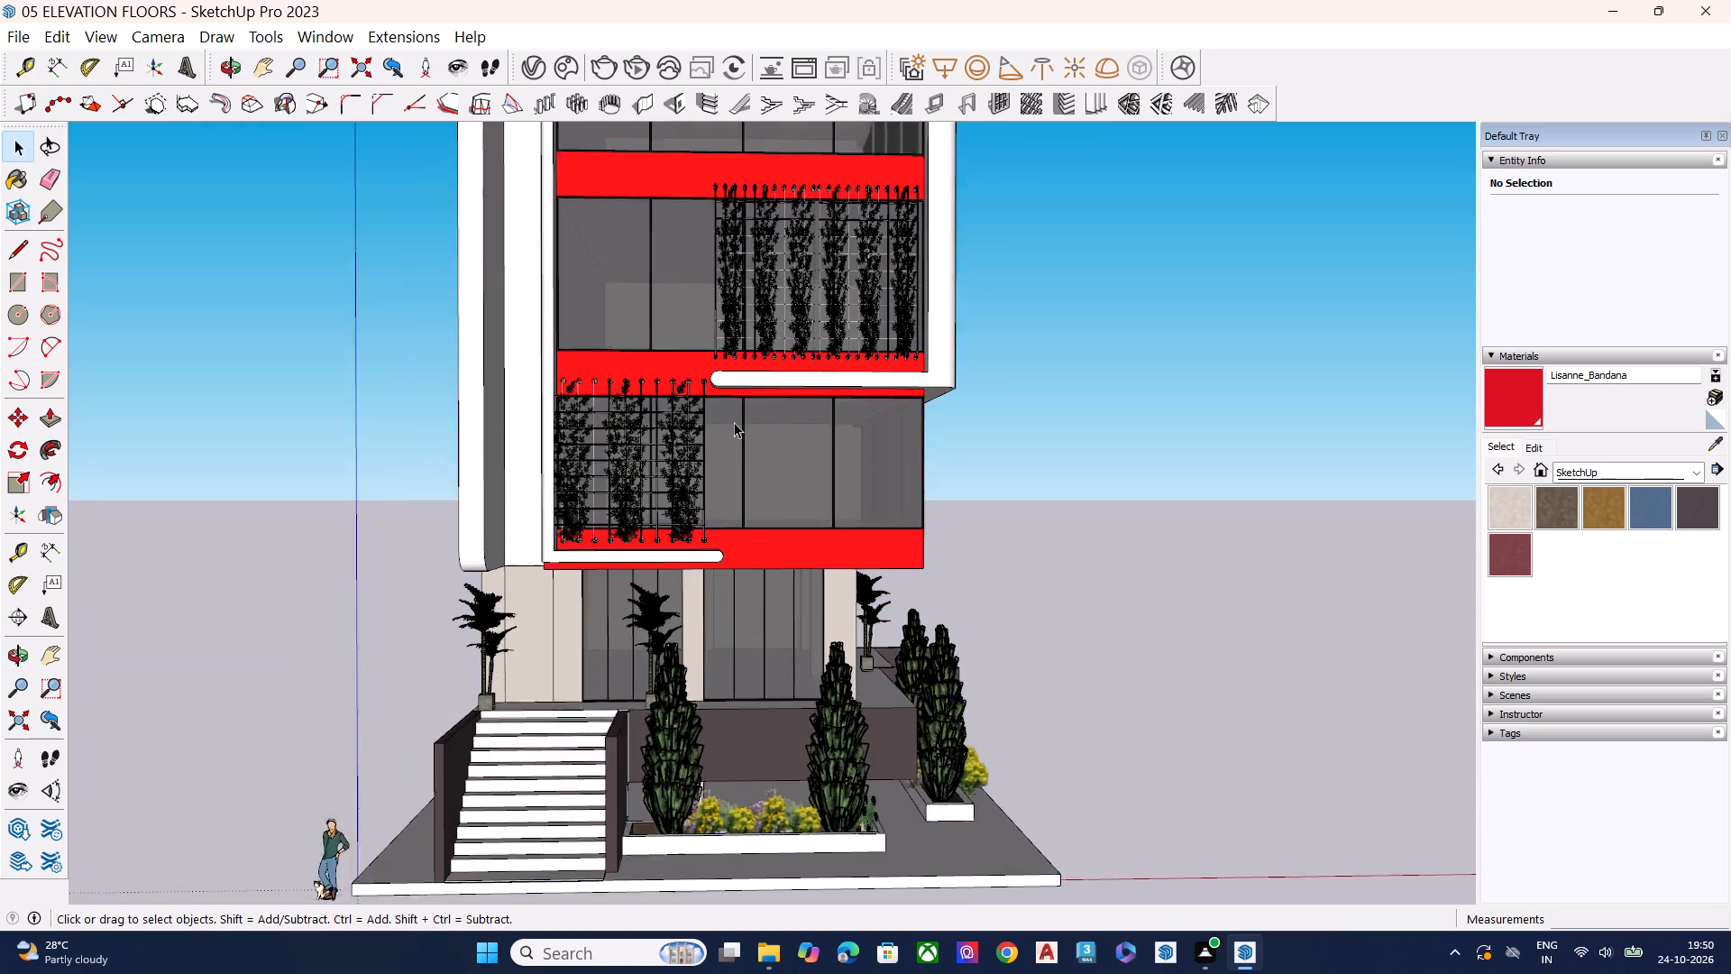
# Add a scene viewing the building's front corner near eye level, framing the ground floor, entrance stairs, planters and first glazed floor.
pyautogui.scroll(1, 734, 422)
pyautogui.scroll(-5, 698, 499)
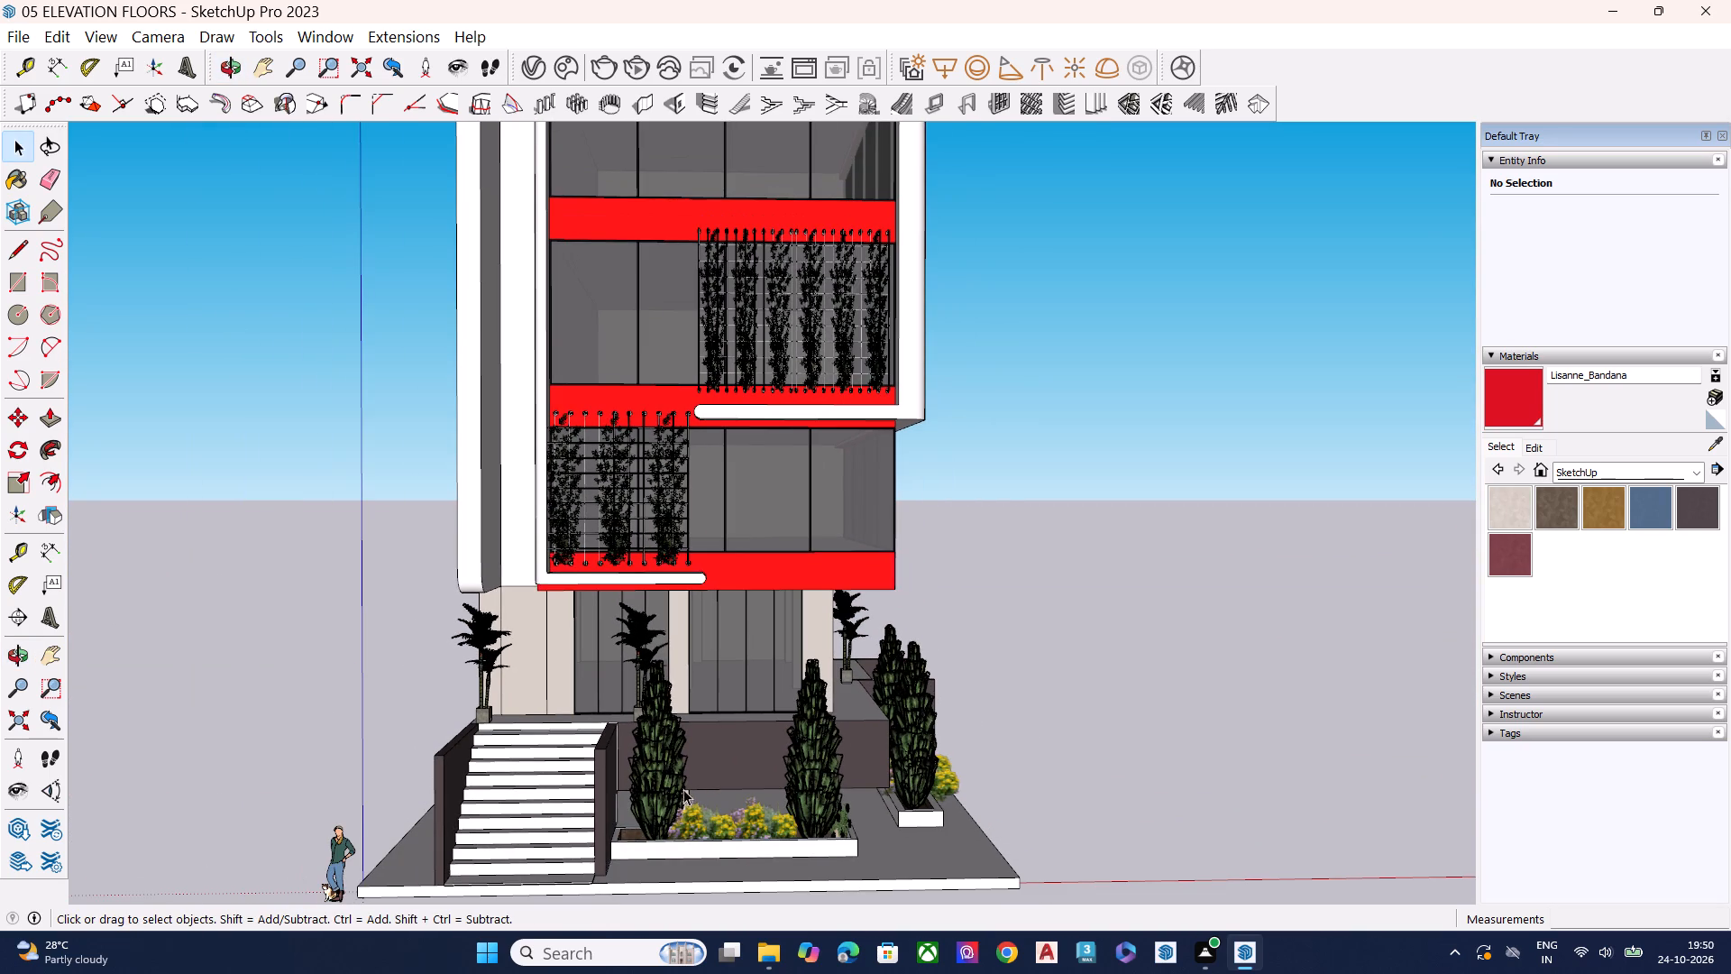
pyautogui.scroll(1, 696, 798)
pyautogui.press('h')
pyautogui.moveTo(706, 733); pyautogui.dragTo(695, 716)
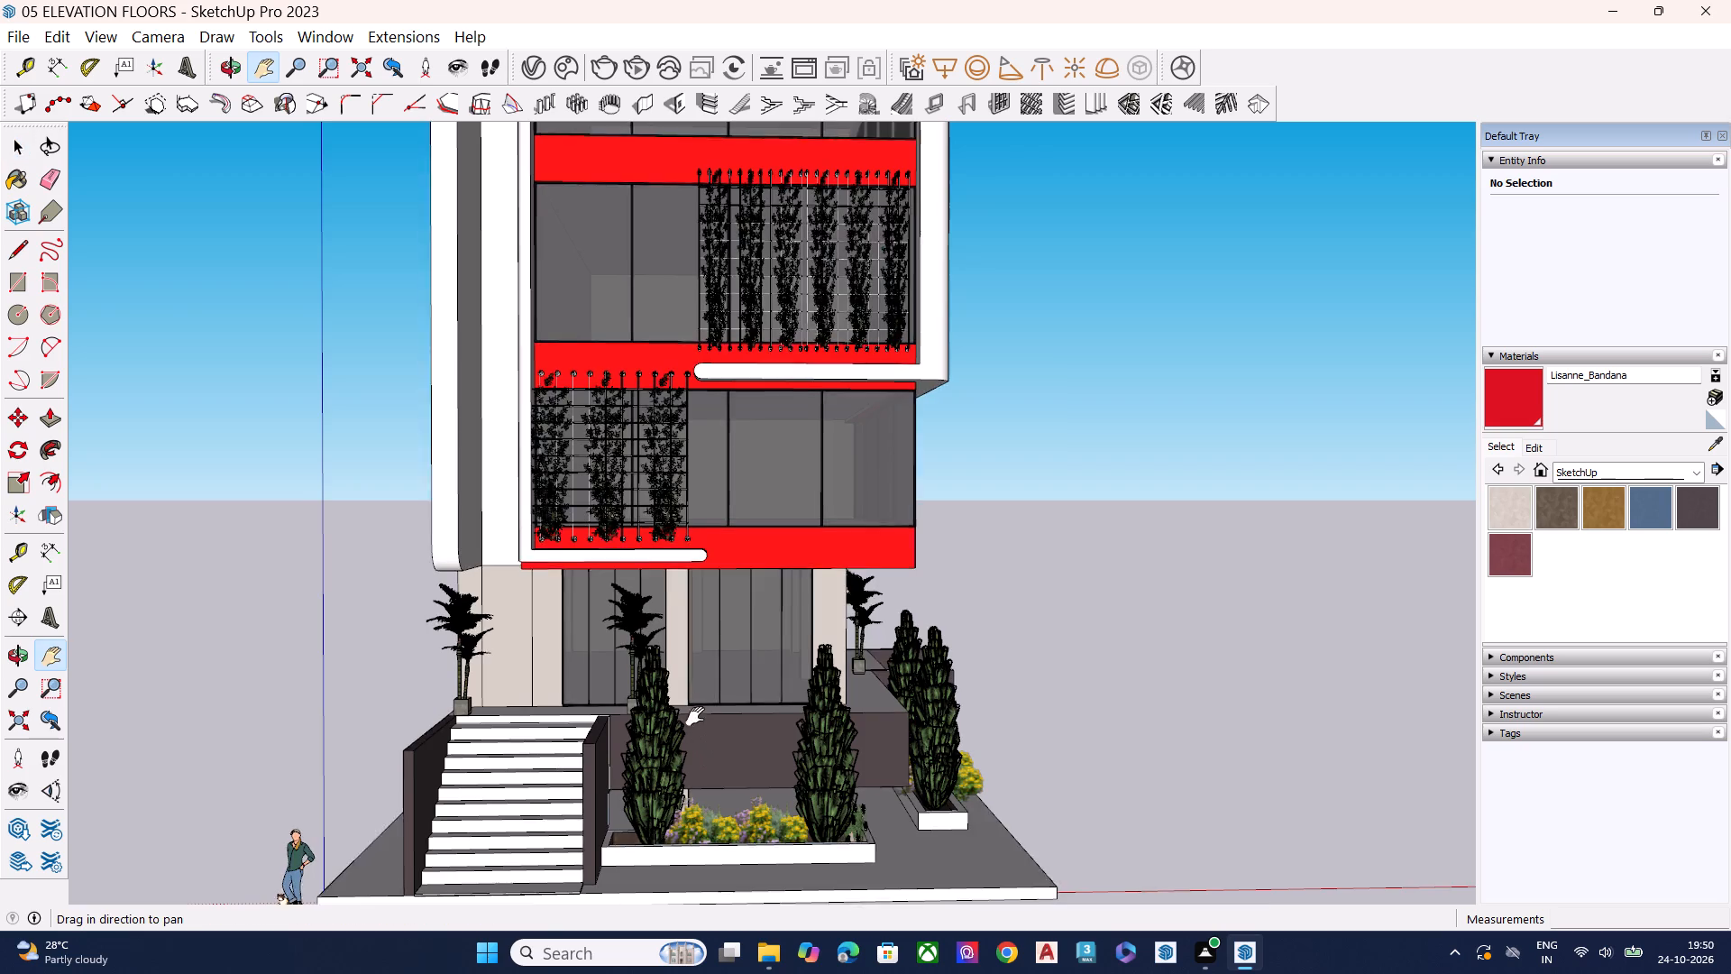
pyautogui.moveTo(695, 716); pyautogui.dragTo(739, 715)
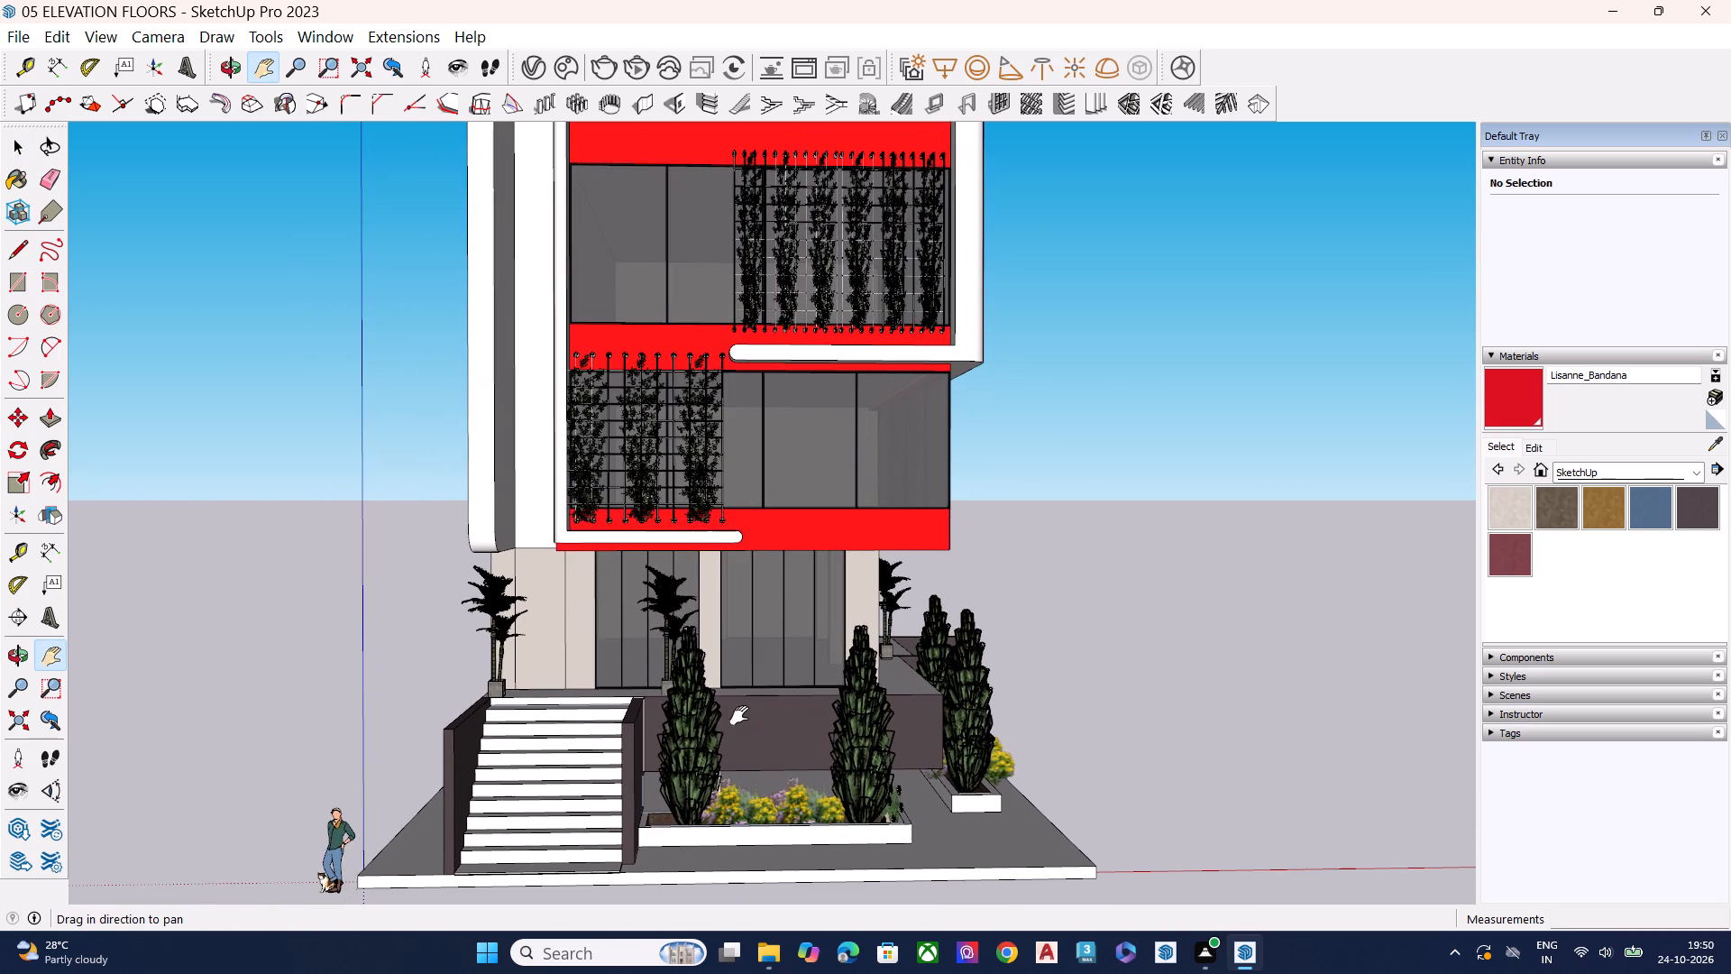
pyautogui.scroll(1, 739, 735)
pyautogui.moveTo(760, 749); pyautogui.dragTo(594, 670, button='middle')
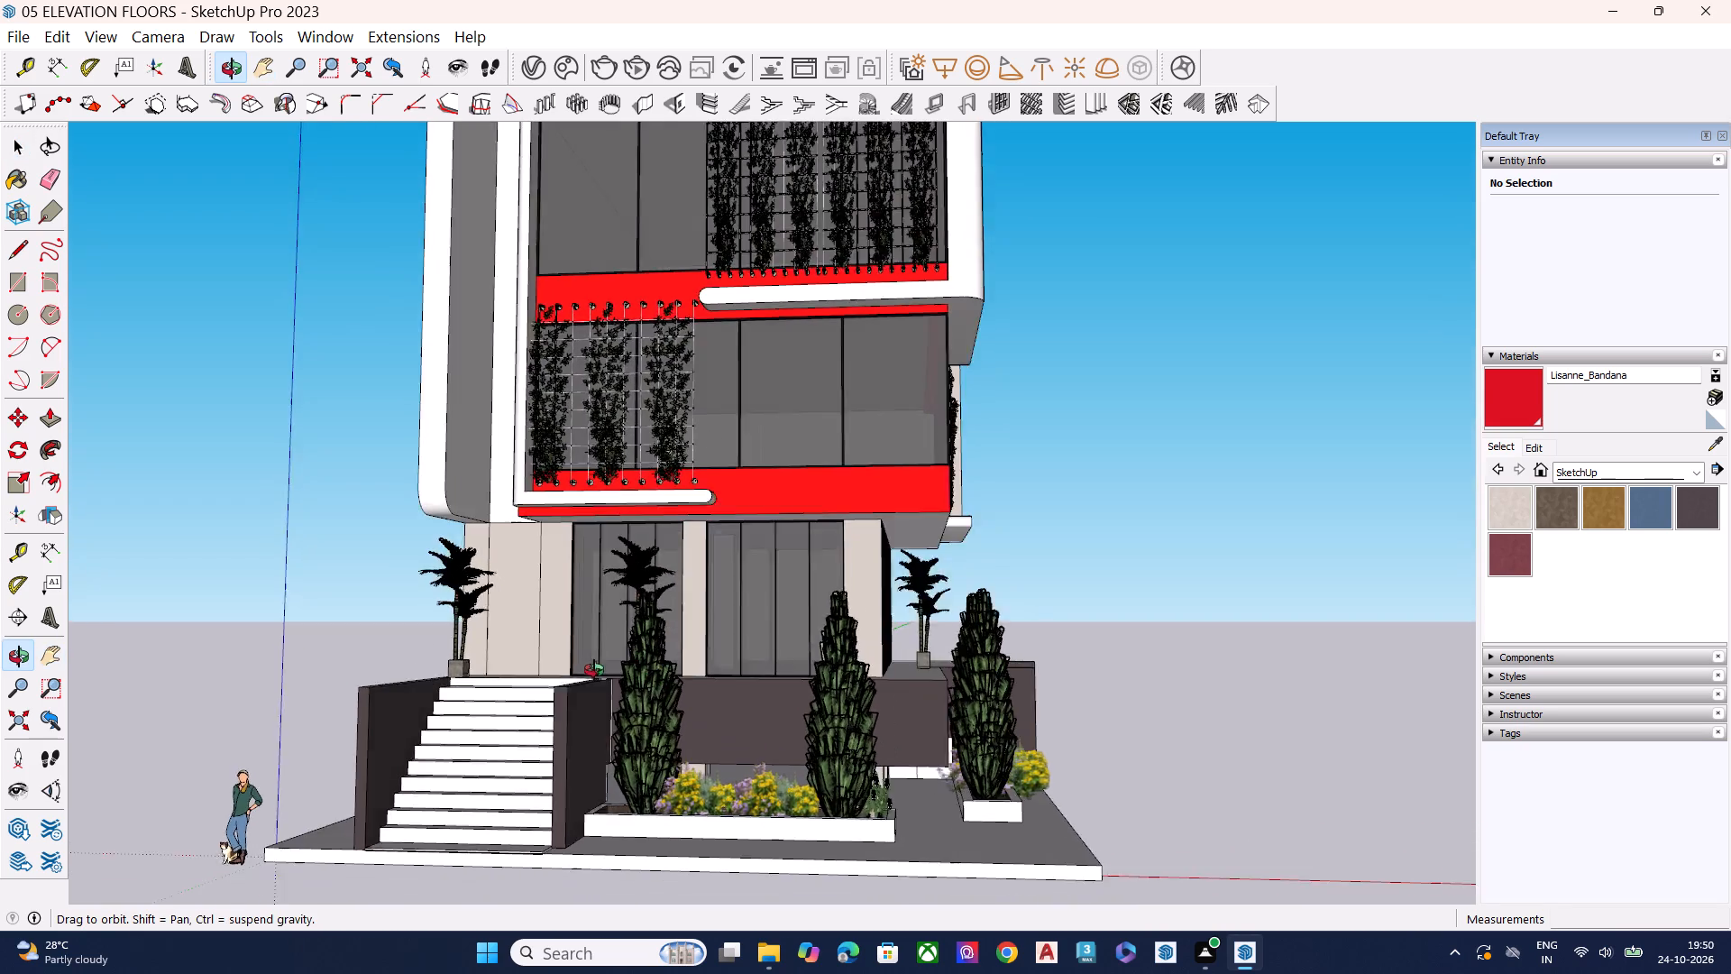
pyautogui.moveTo(594, 670); pyautogui.dragTo(423, 666, button='middle')
pyautogui.scroll(1, 586, 783)
pyautogui.moveTo(704, 796); pyautogui.dragTo(627, 774)
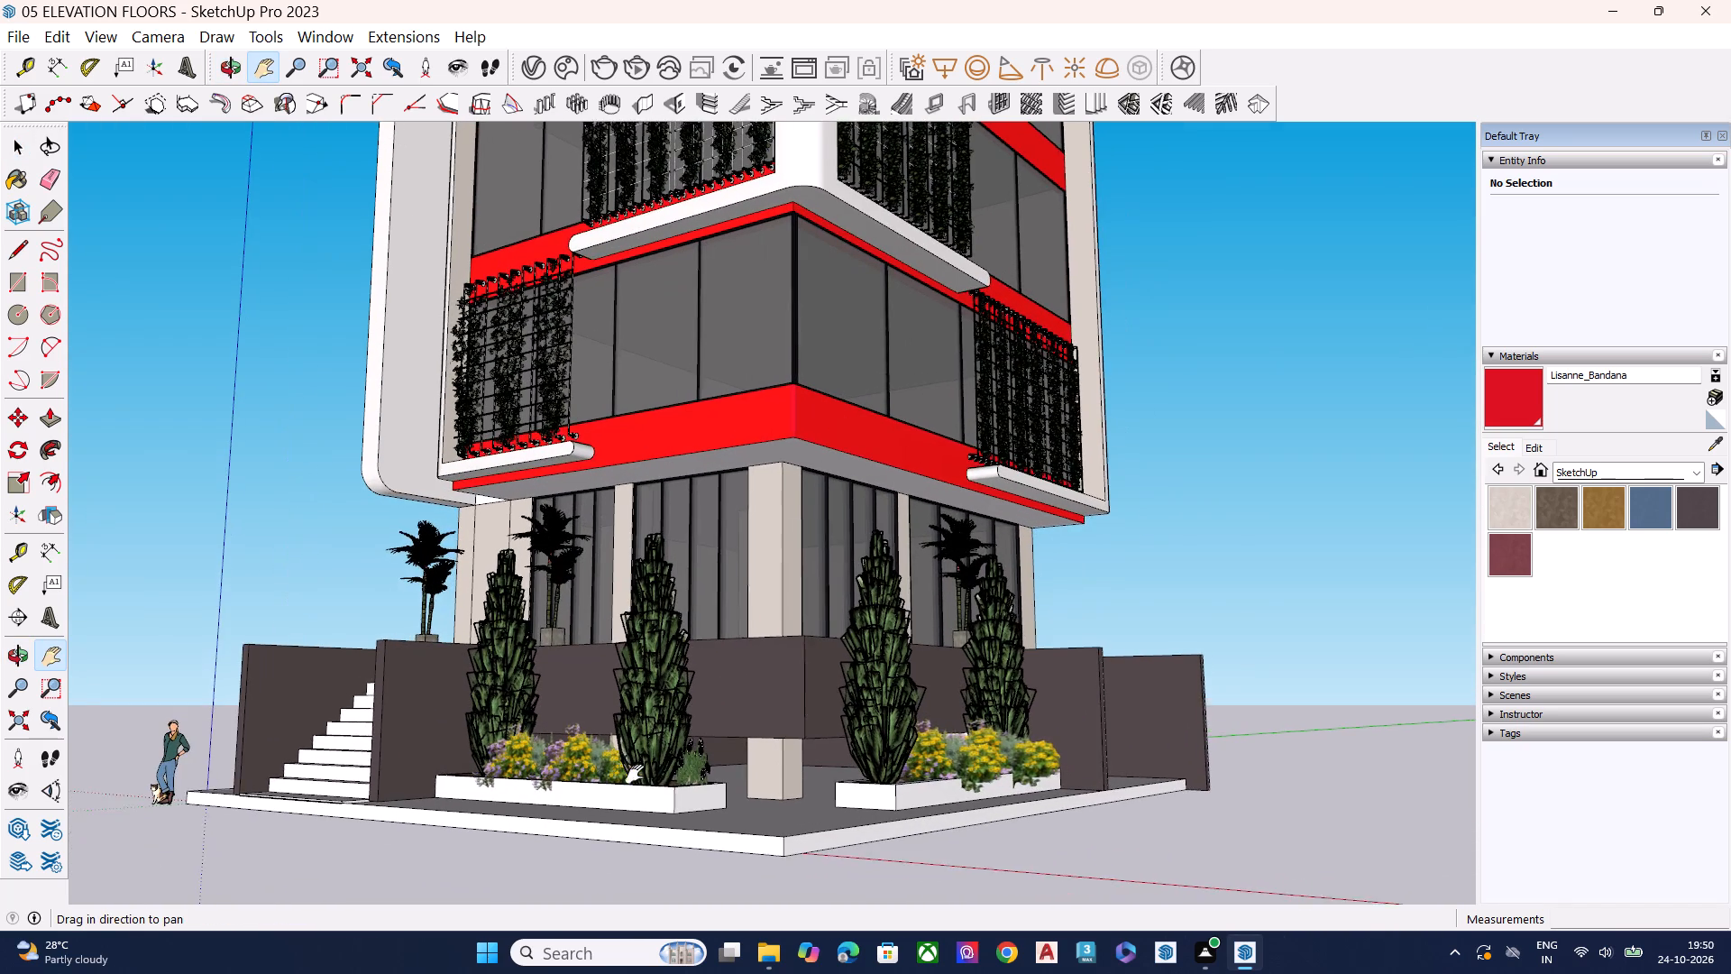
pyautogui.scroll(1, 717, 740)
pyautogui.moveTo(797, 740); pyautogui.dragTo(755, 740, button='middle')
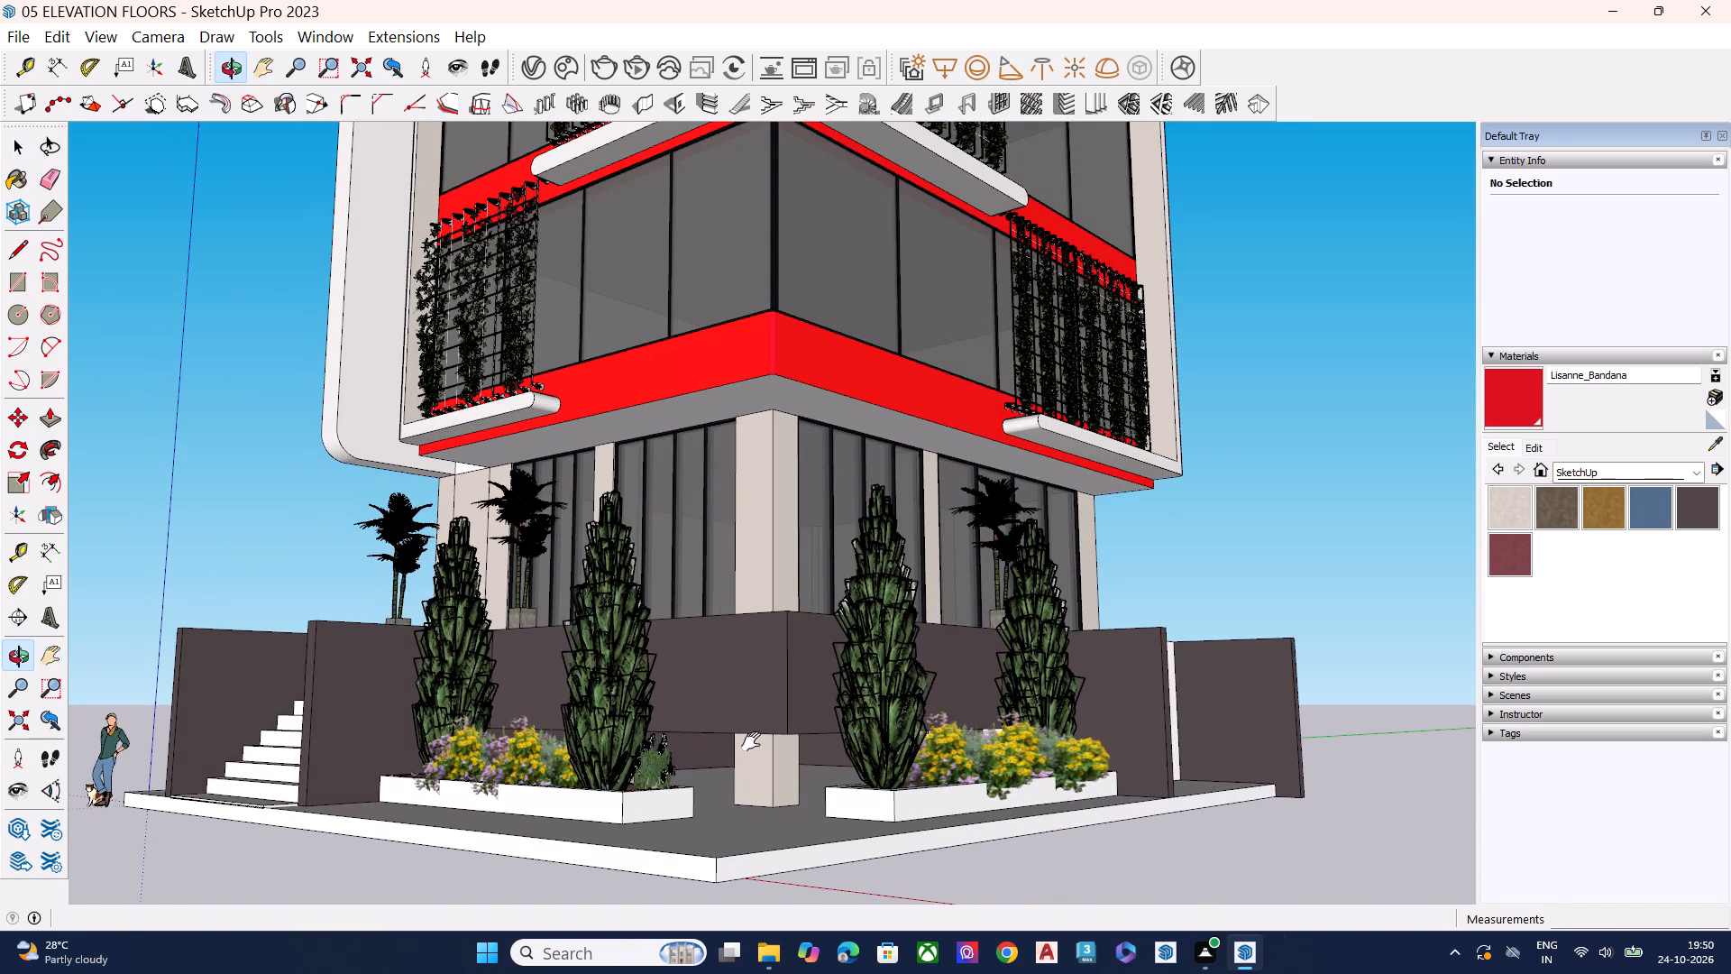
pyautogui.moveTo(654, 731); pyautogui.dragTo(701, 731)
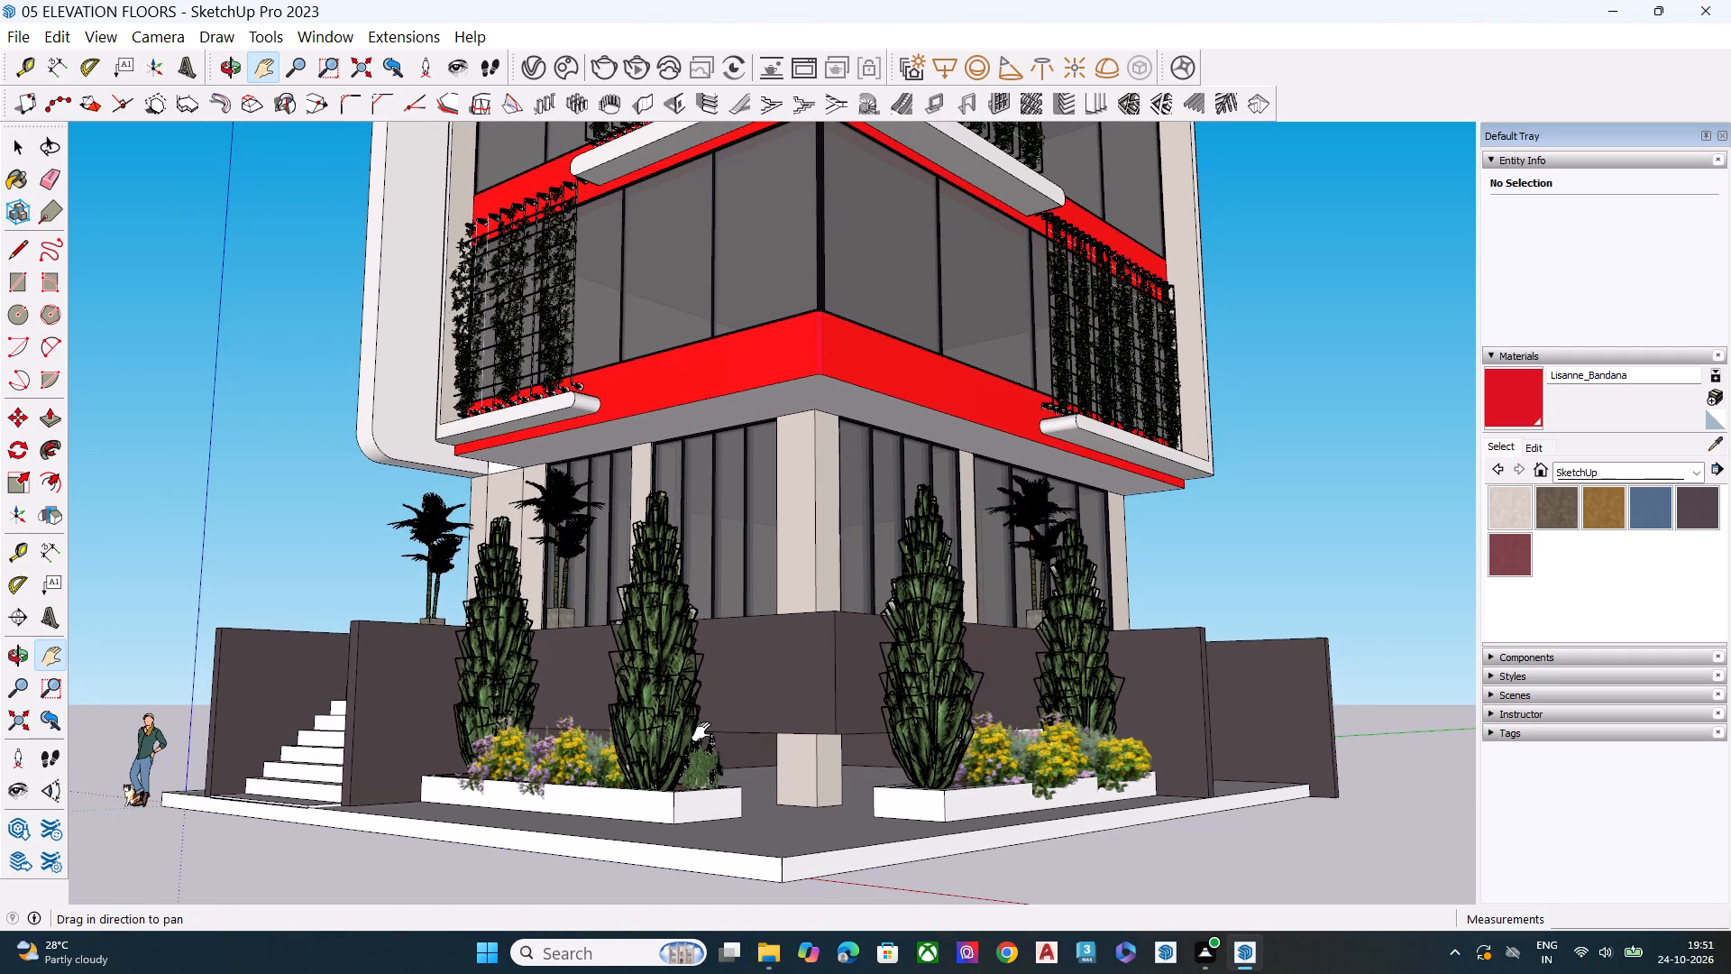
pyautogui.moveTo(701, 731); pyautogui.dragTo(685, 722)
pyautogui.scroll(-1, 758, 627)
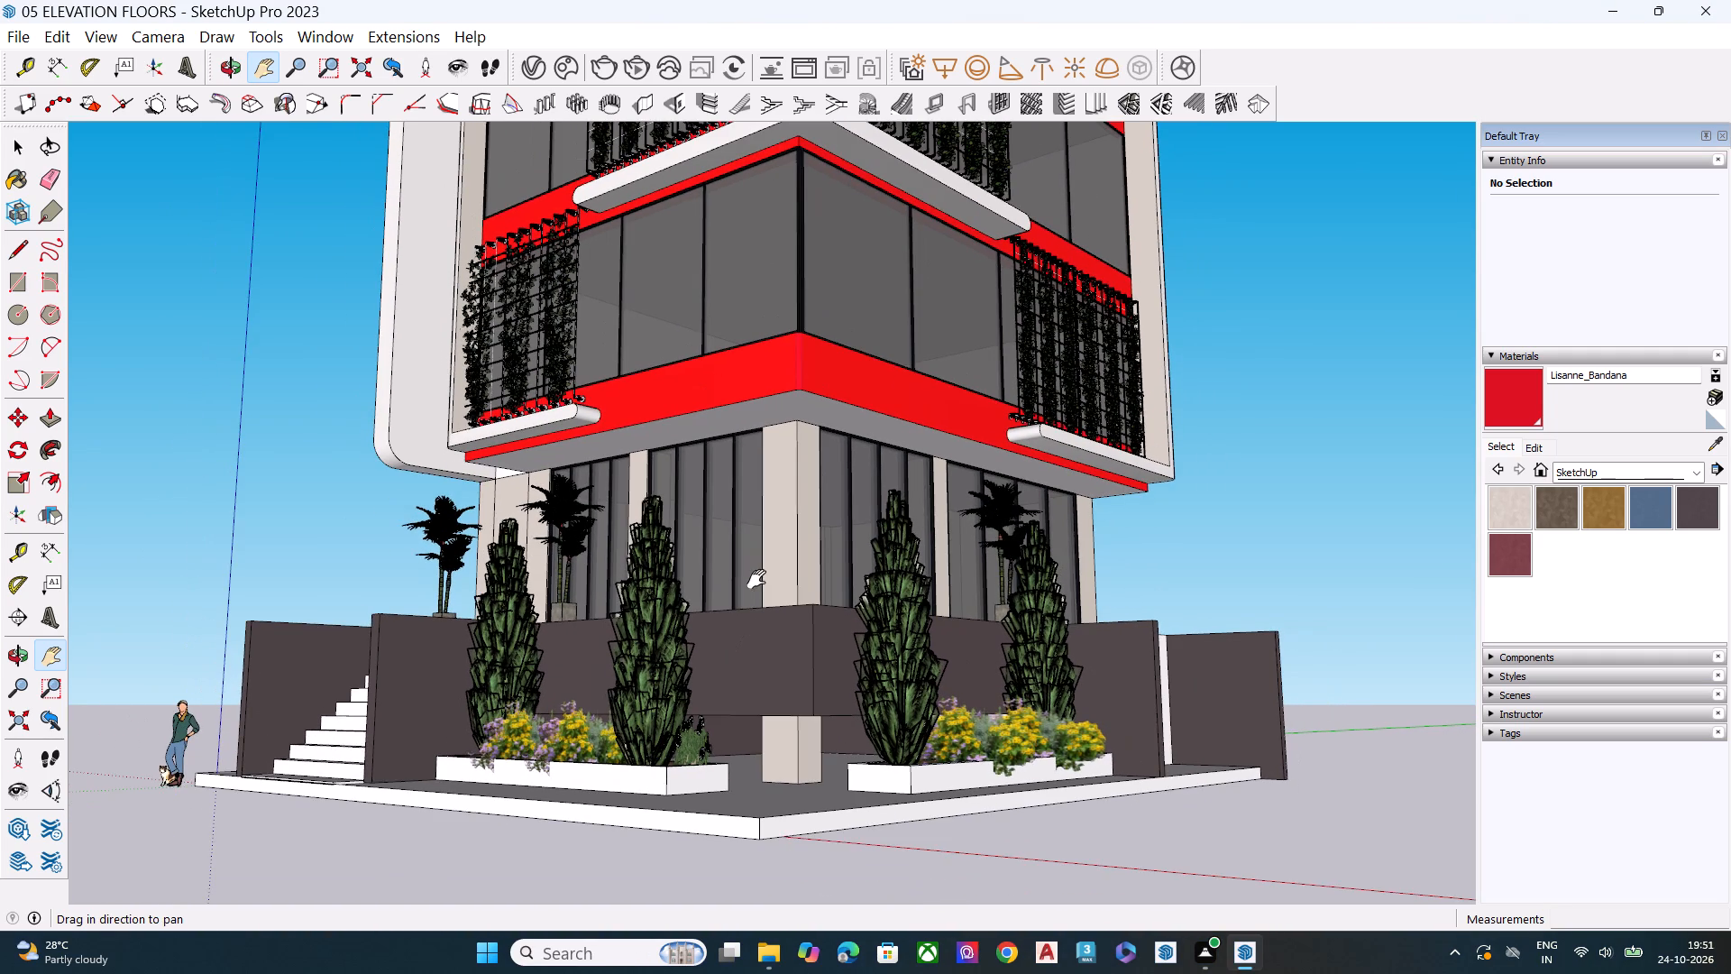
pyautogui.middleClick(756, 580)
pyautogui.moveTo(757, 582); pyautogui.dragTo(757, 609)
pyautogui.moveTo(771, 604); pyautogui.dragTo(768, 637, button='middle')
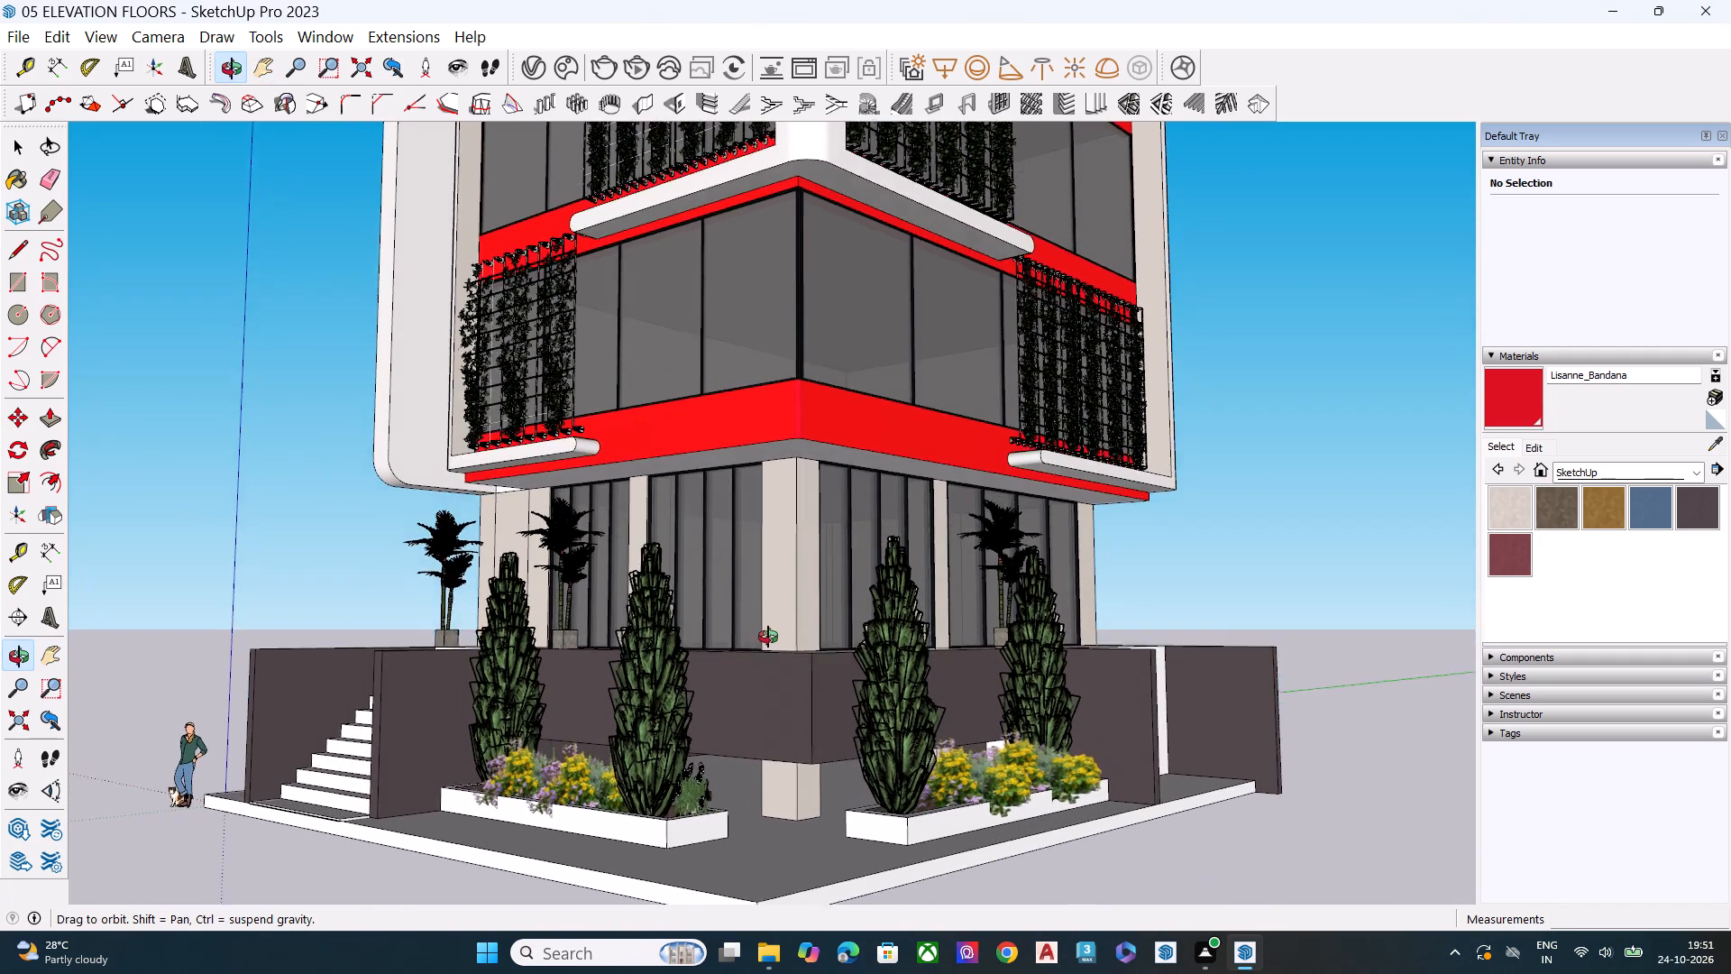
pyautogui.moveTo(768, 637); pyautogui.dragTo(779, 684, button='middle')
pyautogui.moveTo(765, 694); pyautogui.dragTo(793, 649)
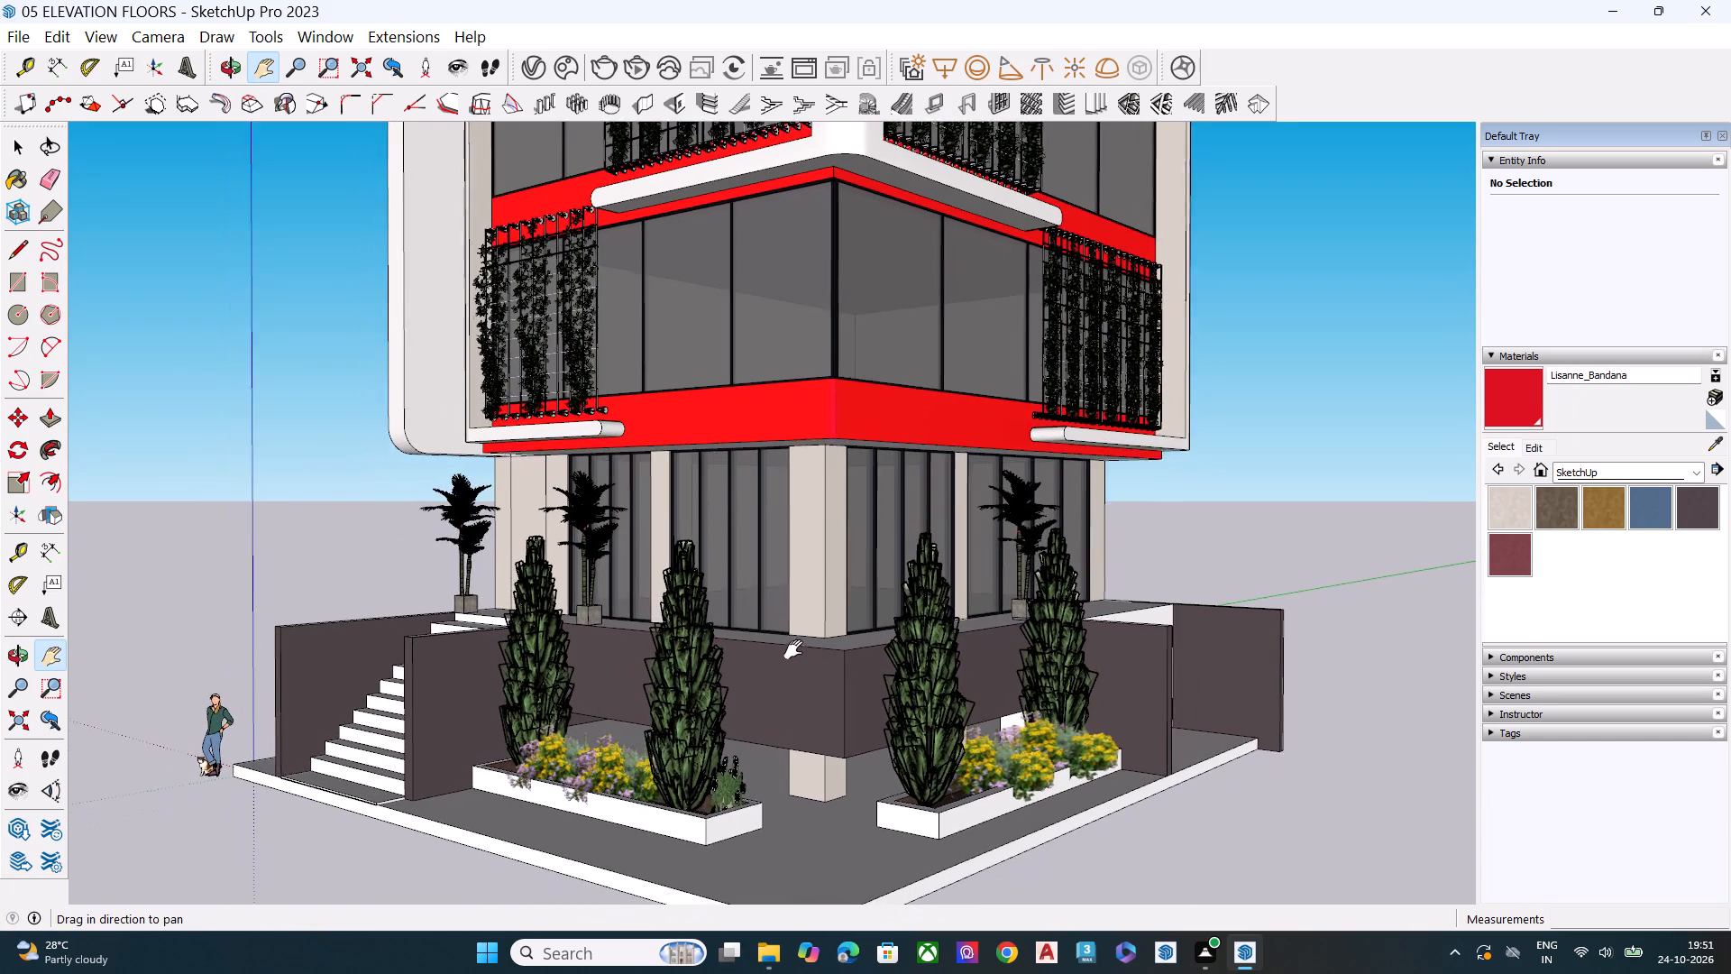
pyautogui.moveTo(793, 649); pyautogui.dragTo(783, 648)
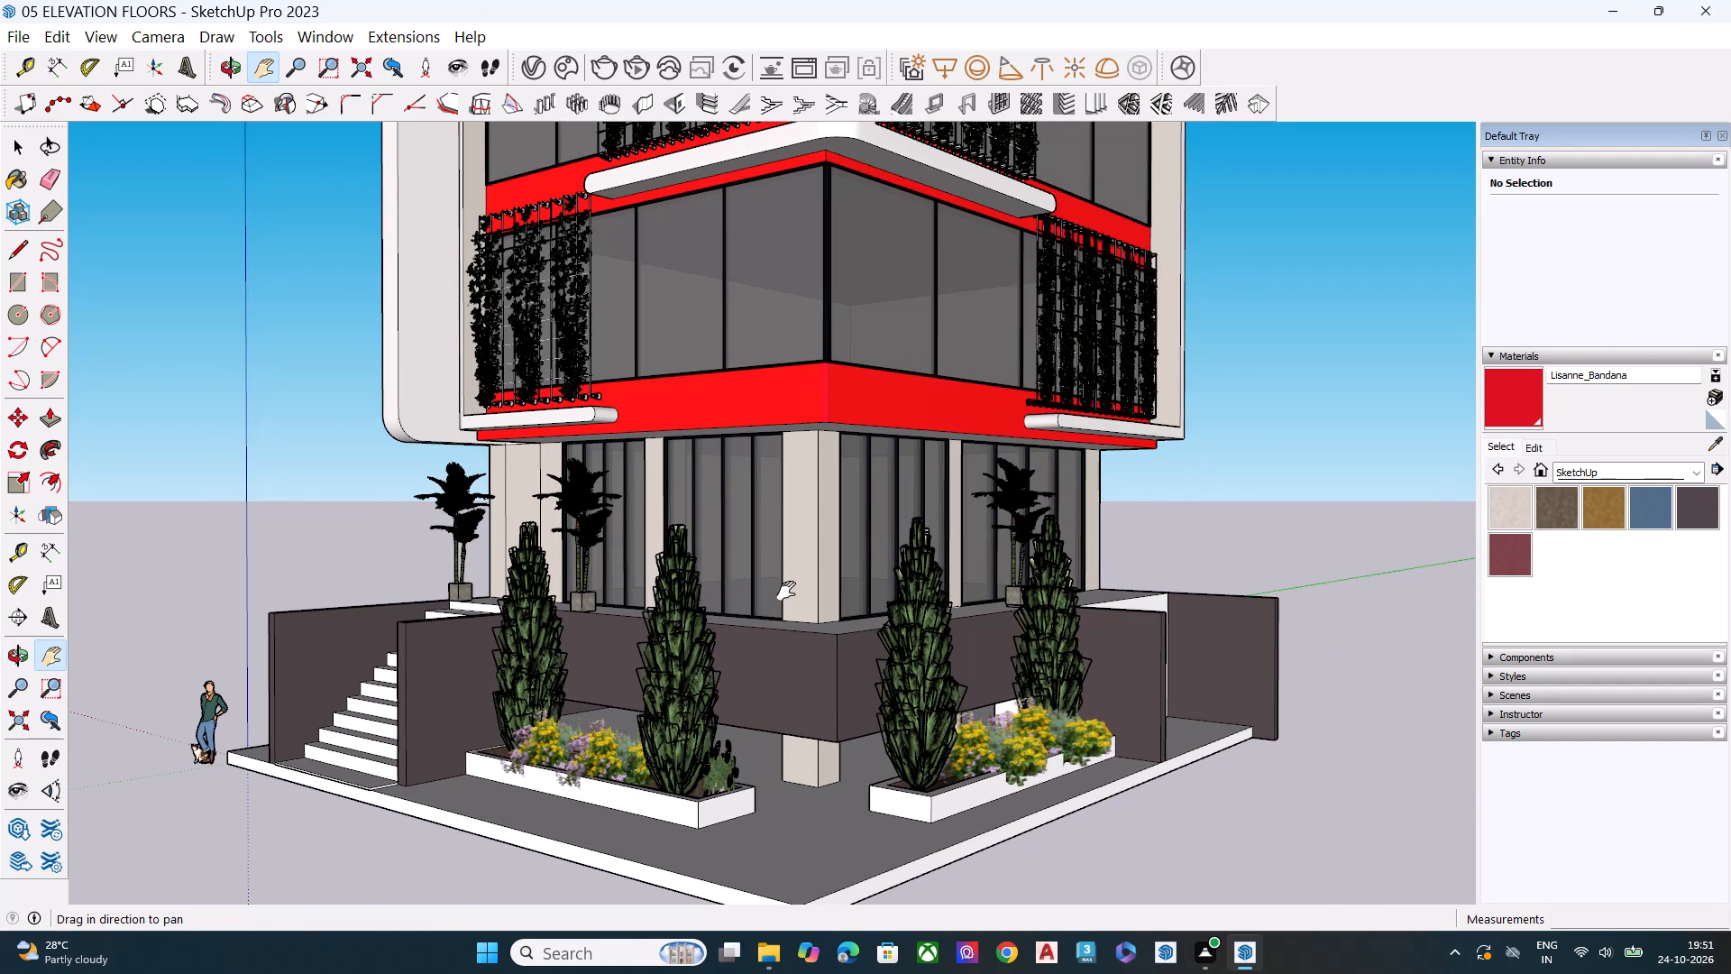
pyautogui.moveTo(792, 569); pyautogui.dragTo(790, 590)
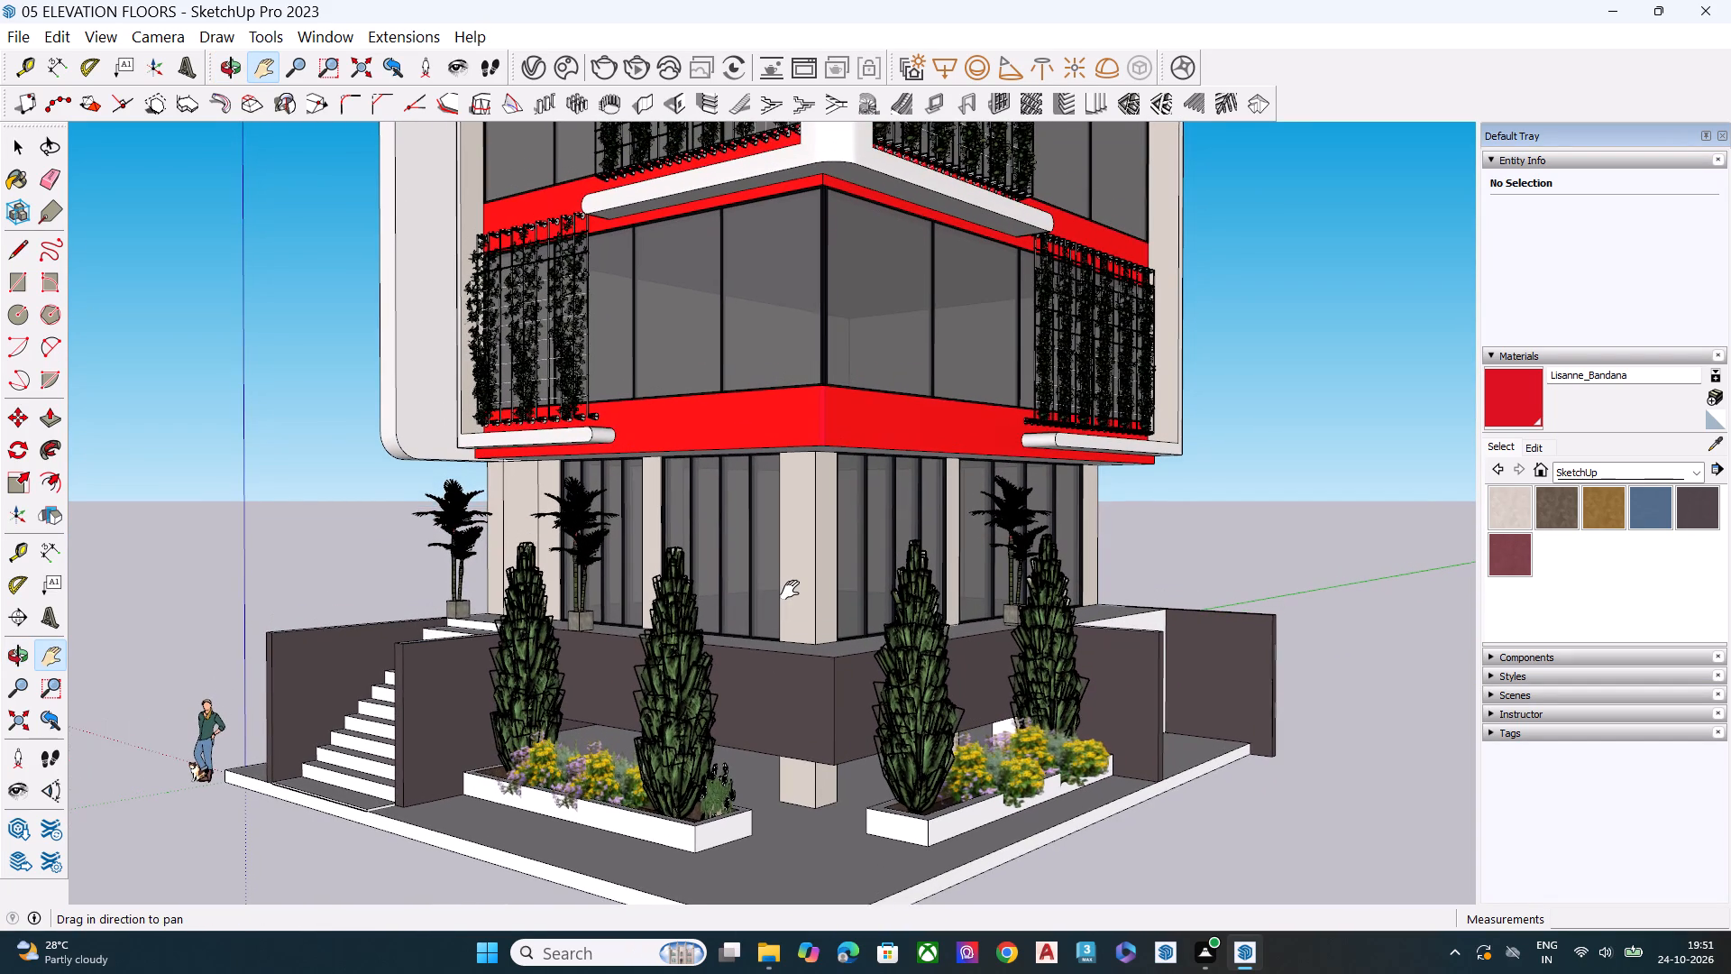
pyautogui.moveTo(790, 590); pyautogui.dragTo(766, 587)
pyautogui.scroll(-1, 765, 590)
pyautogui.moveTo(771, 611); pyautogui.dragTo(769, 610)
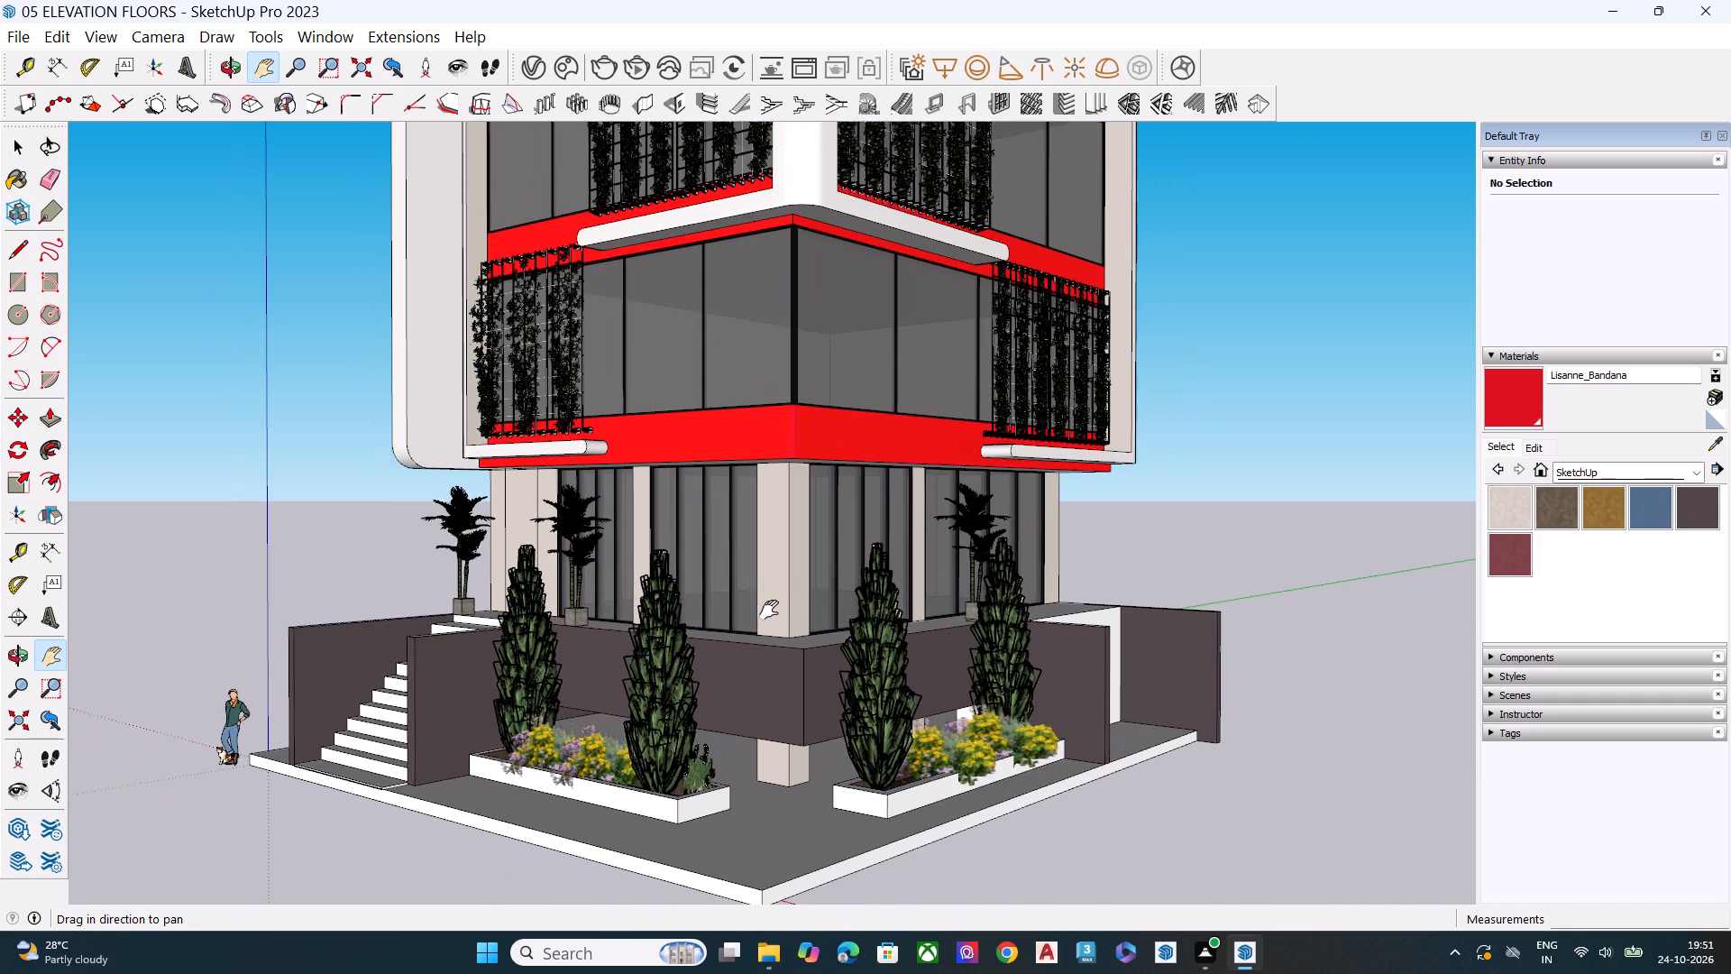
pyautogui.moveTo(769, 610); pyautogui.dragTo(801, 586)
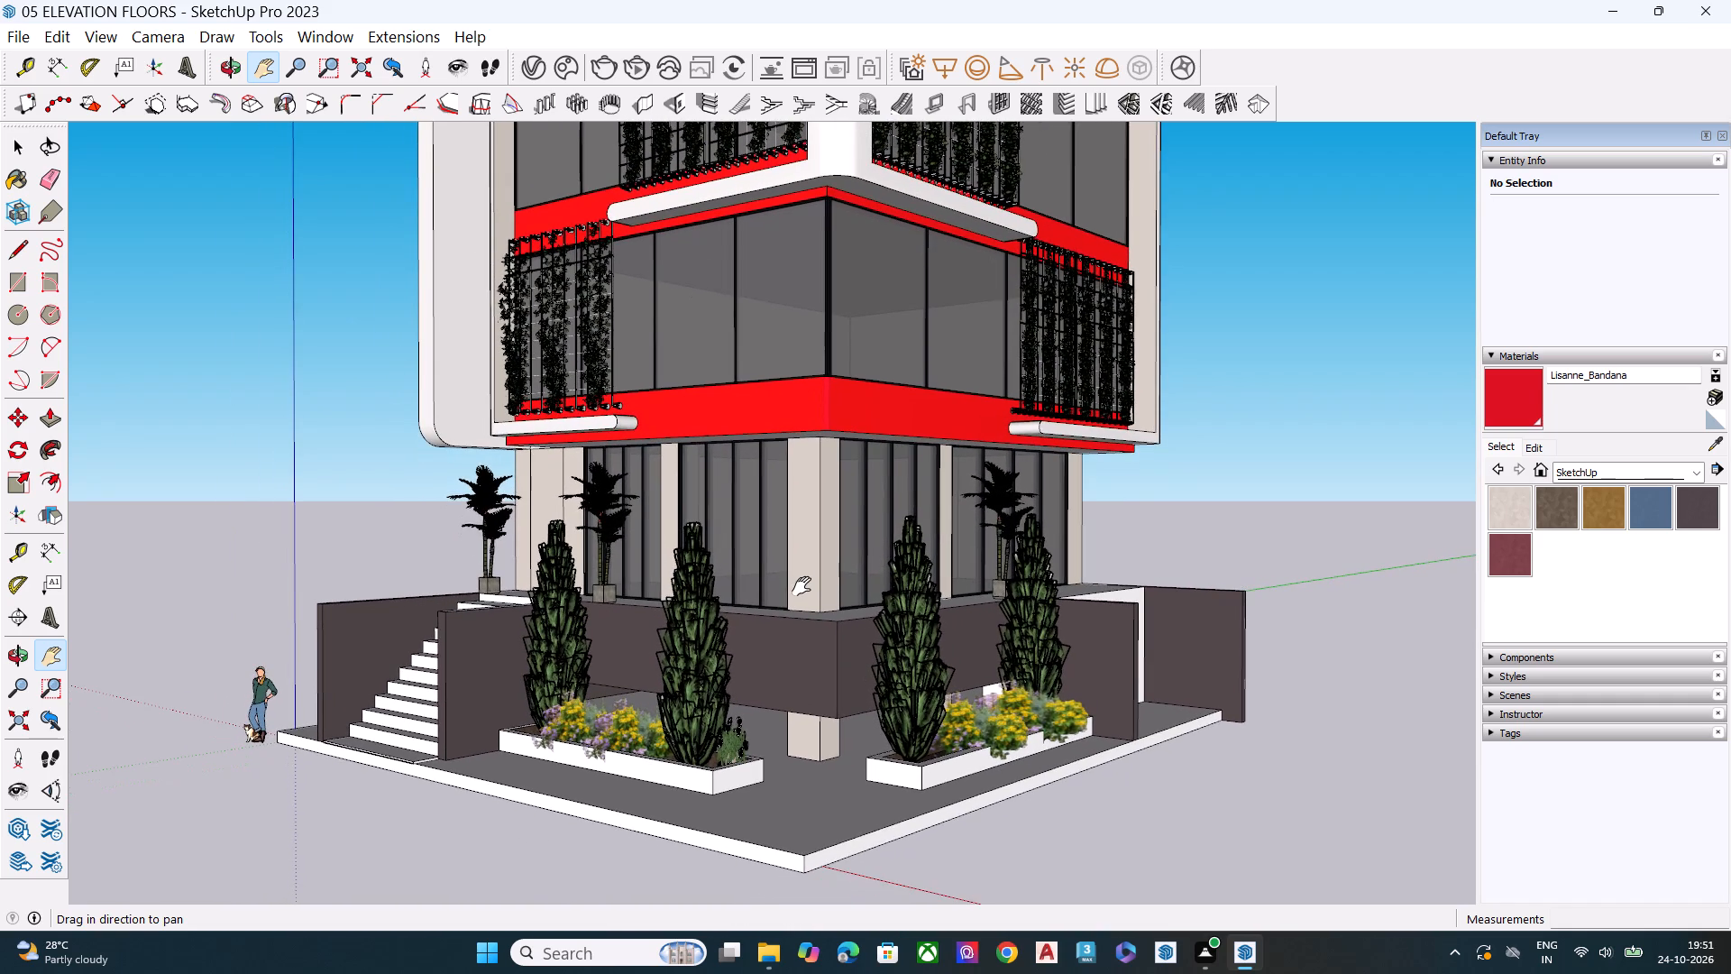
pyautogui.moveTo(801, 586); pyautogui.dragTo(797, 592)
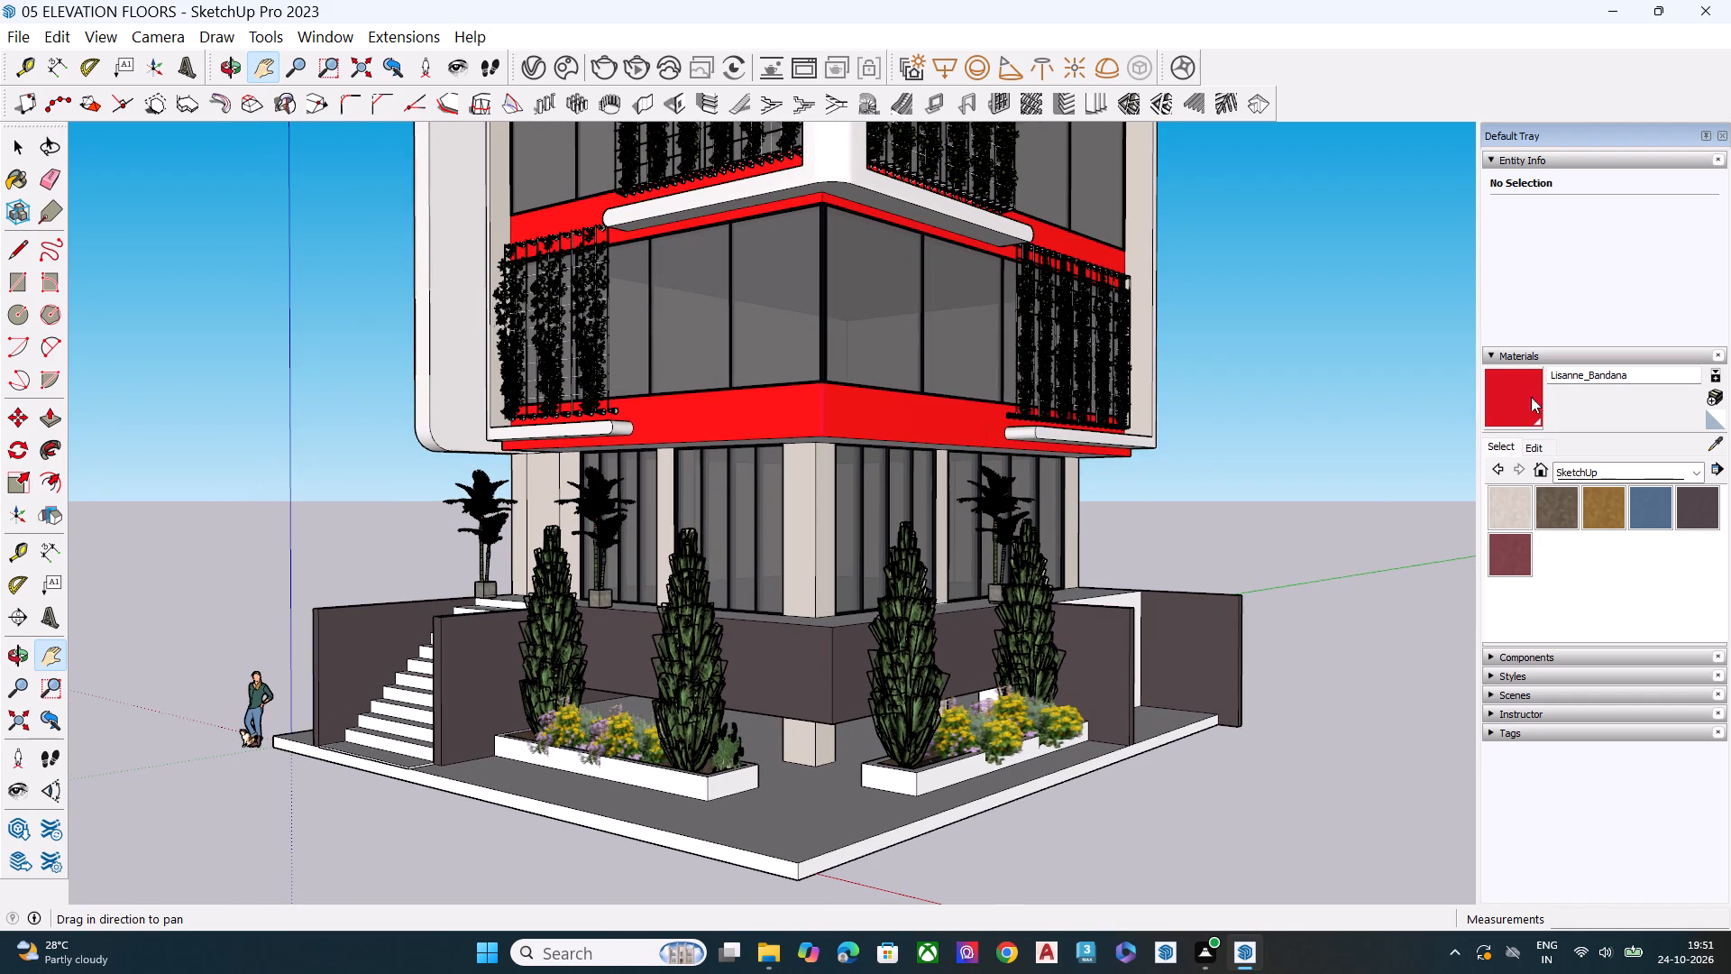
pyautogui.click(1532, 354)
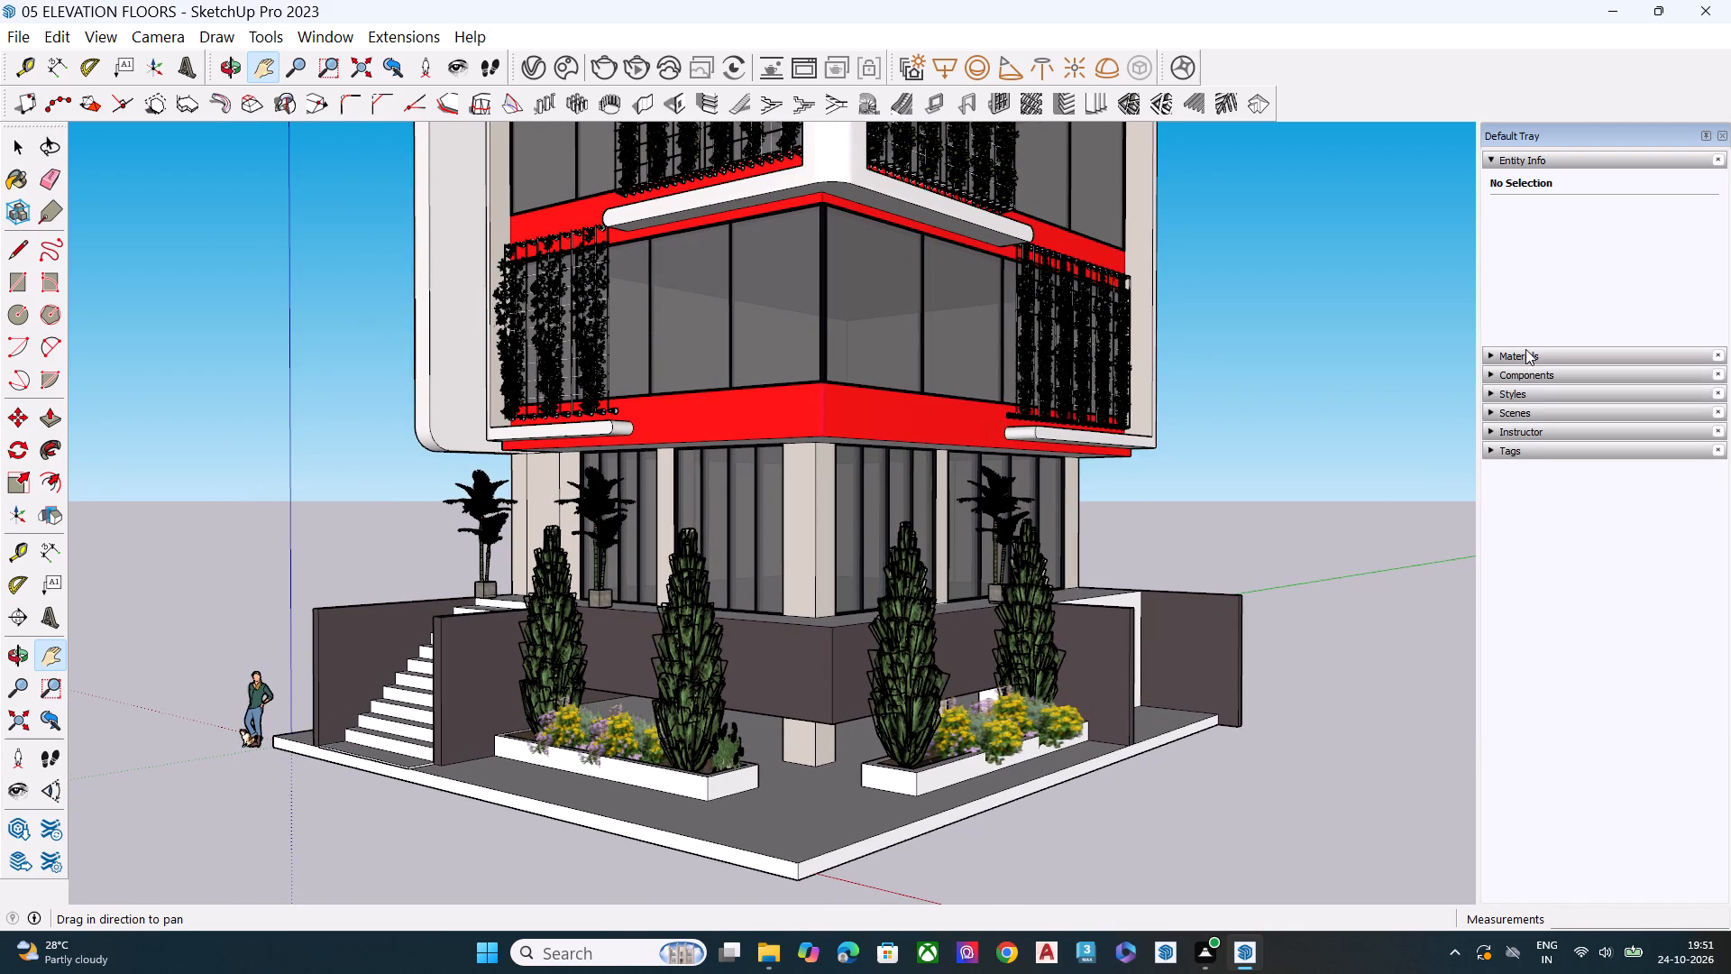
pyautogui.click(1542, 164)
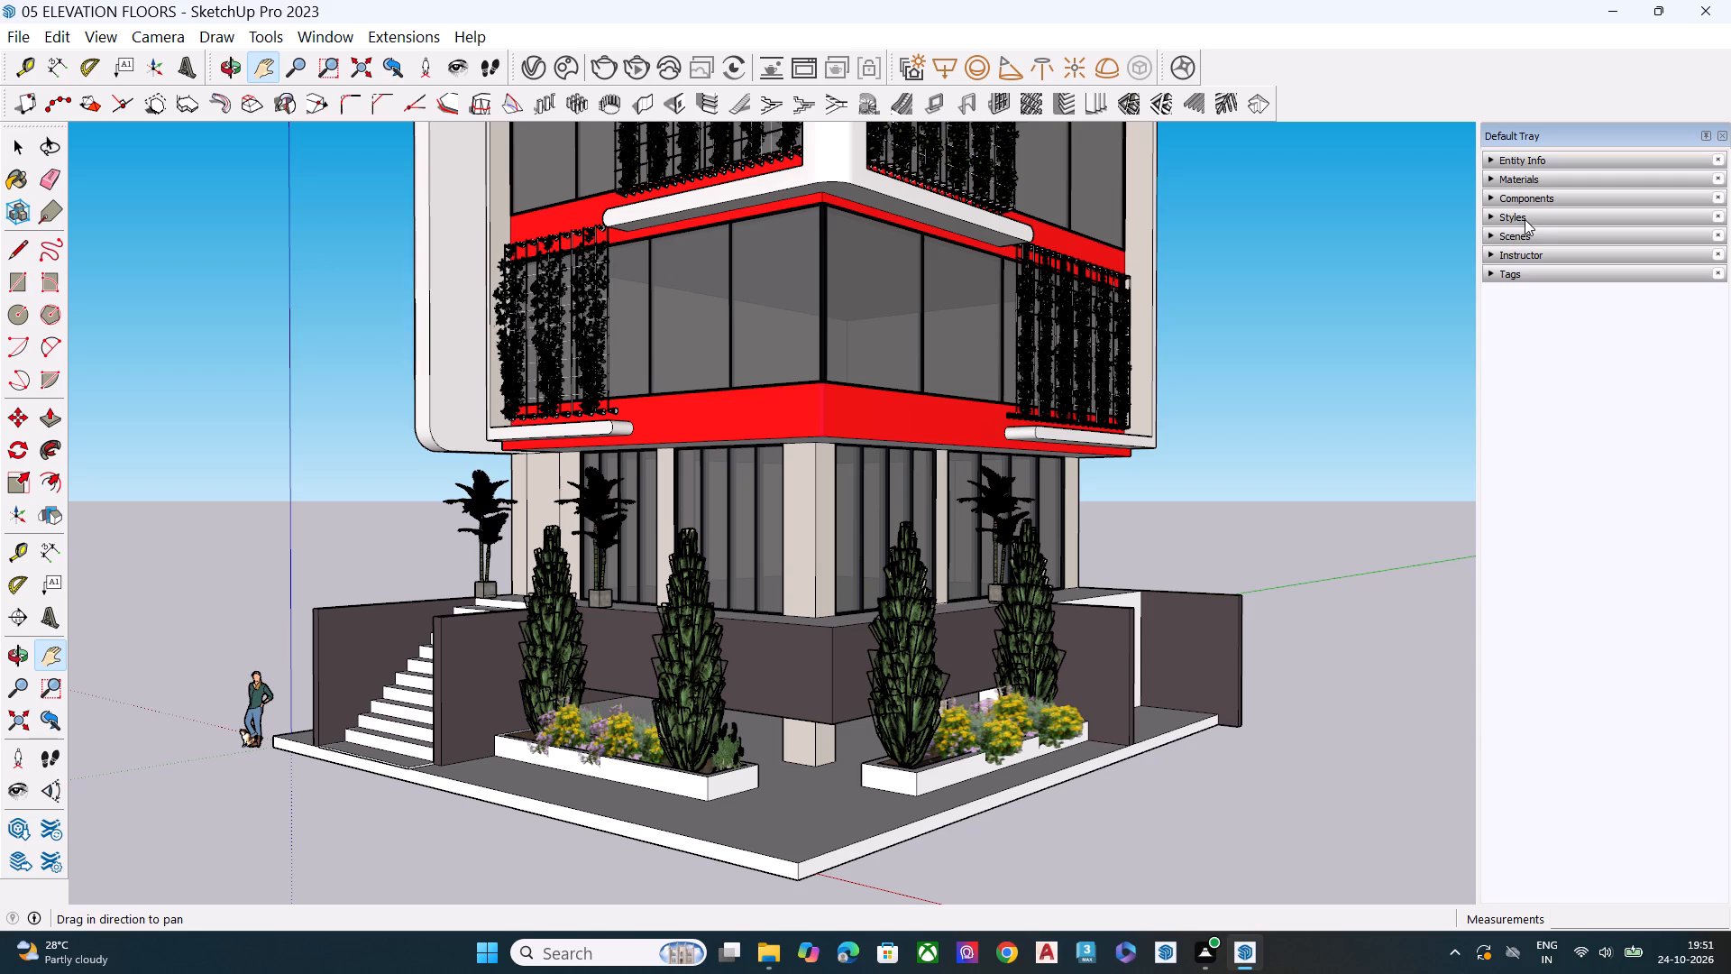
pyautogui.click(1530, 232)
pyautogui.click(1516, 260)
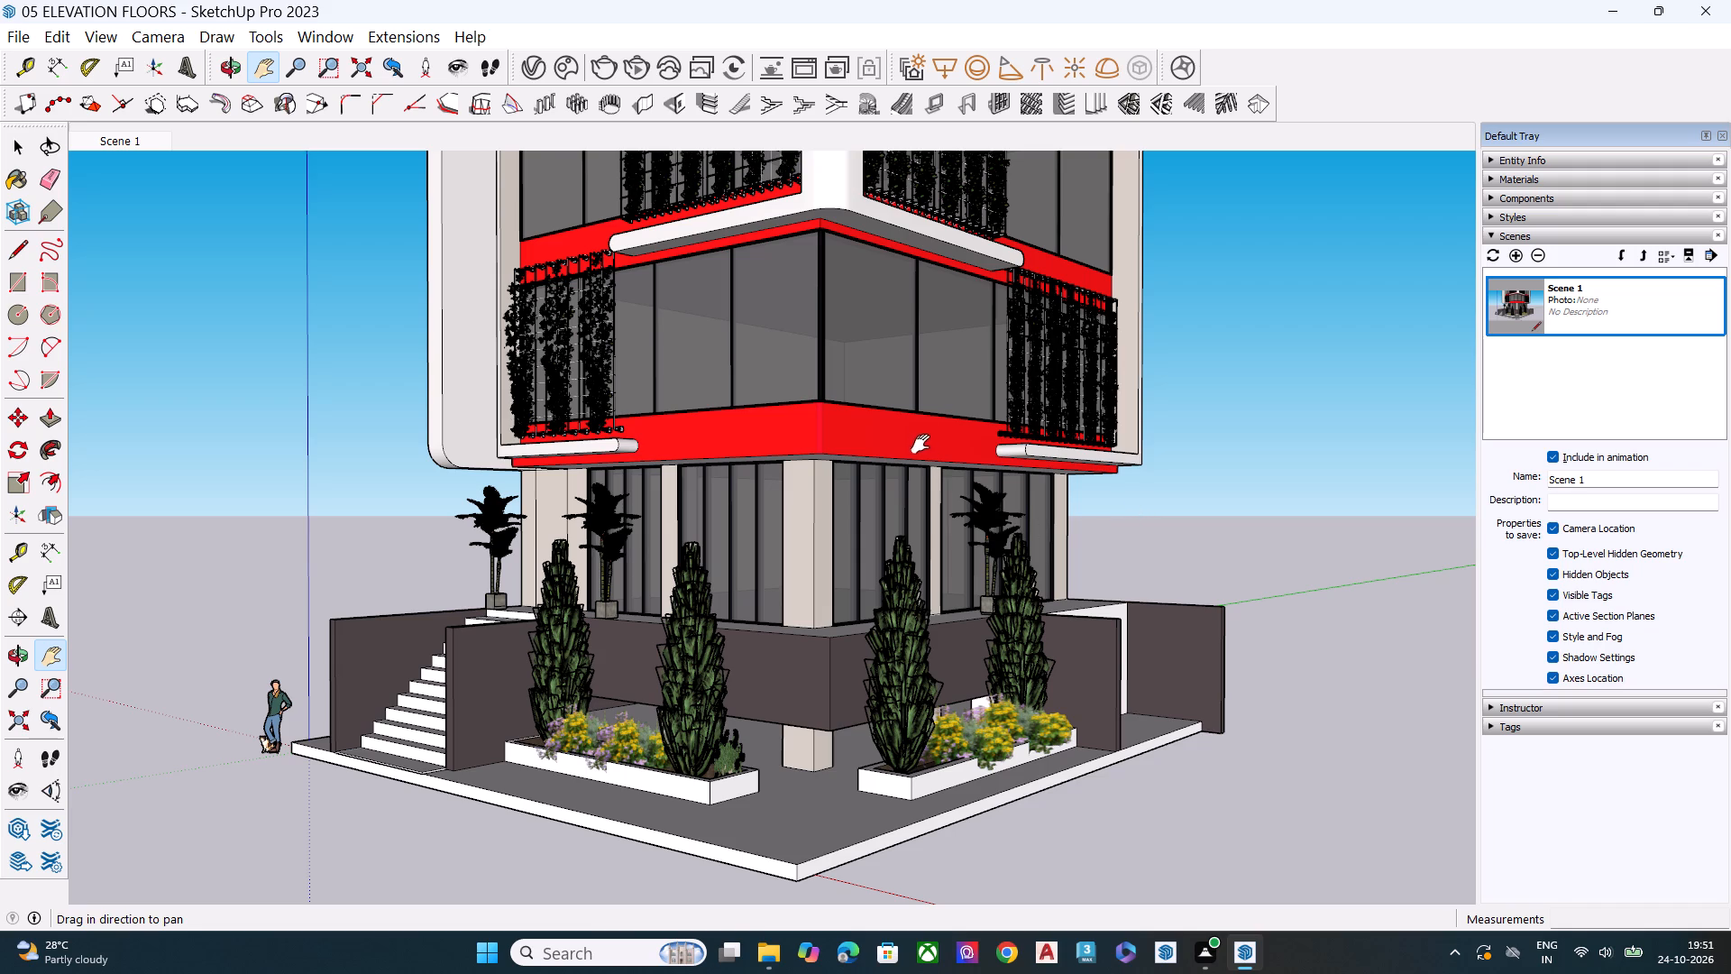
# Add a second scene of the front corner from slightly below, framing the three red-banded glazed floors up to the planter band.
pyautogui.moveTo(859, 369); pyautogui.dragTo(864, 586)
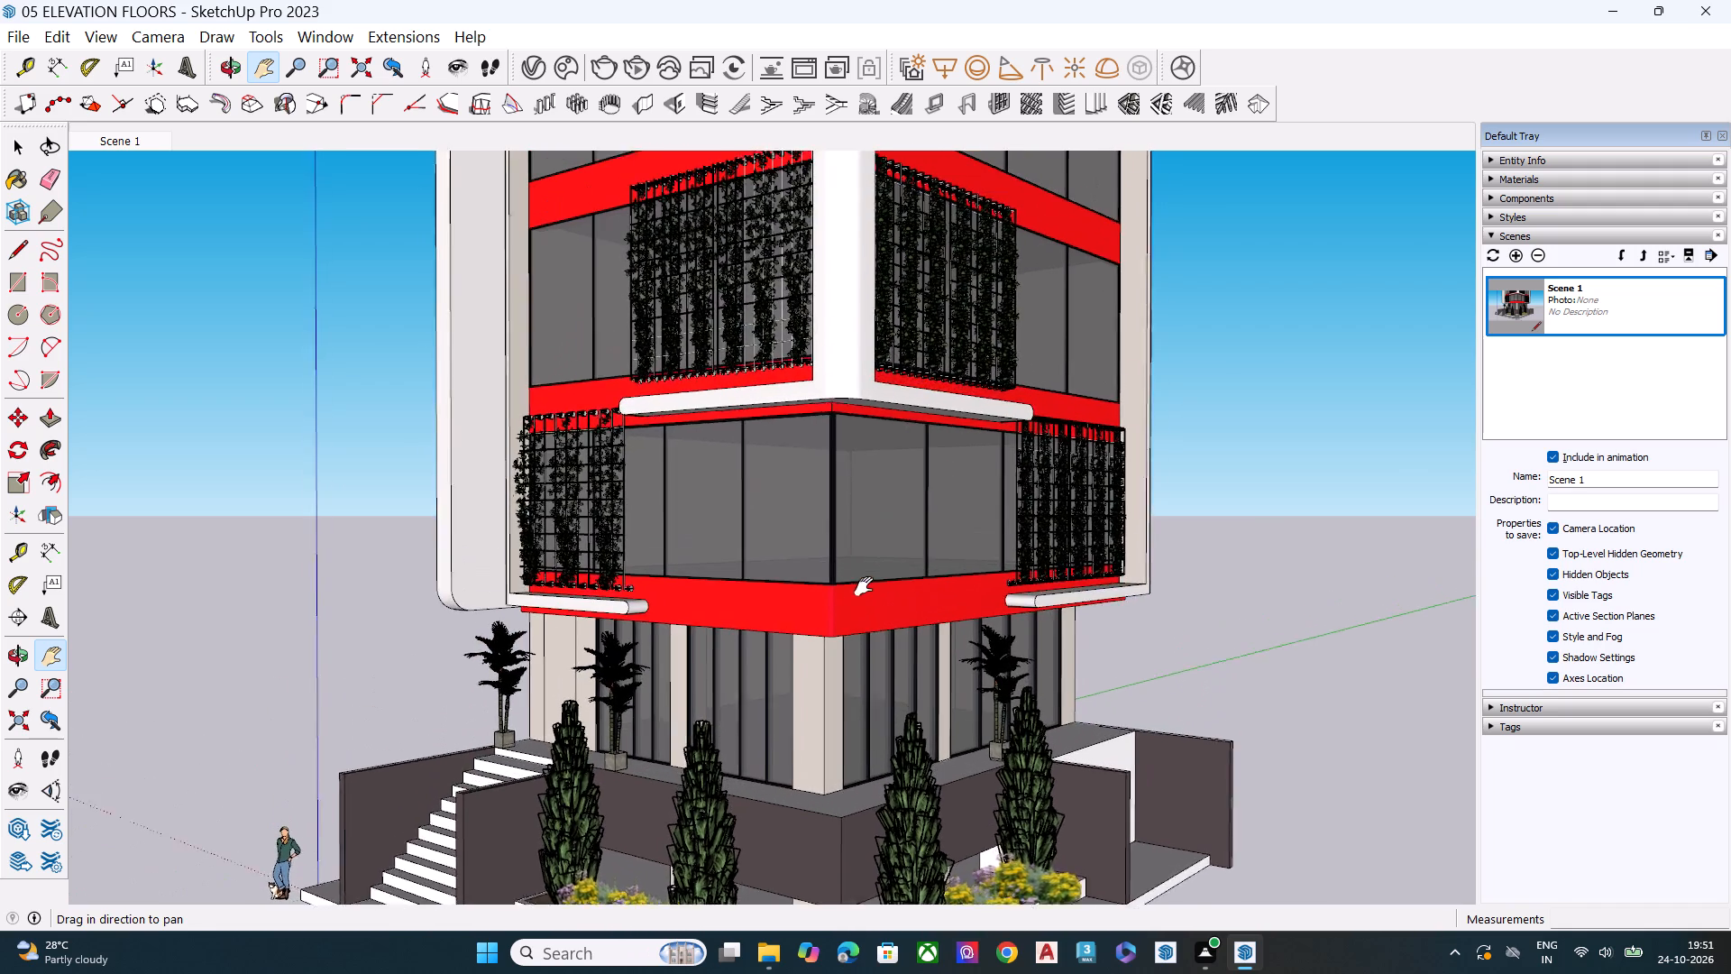
pyautogui.moveTo(864, 586); pyautogui.dragTo(887, 914)
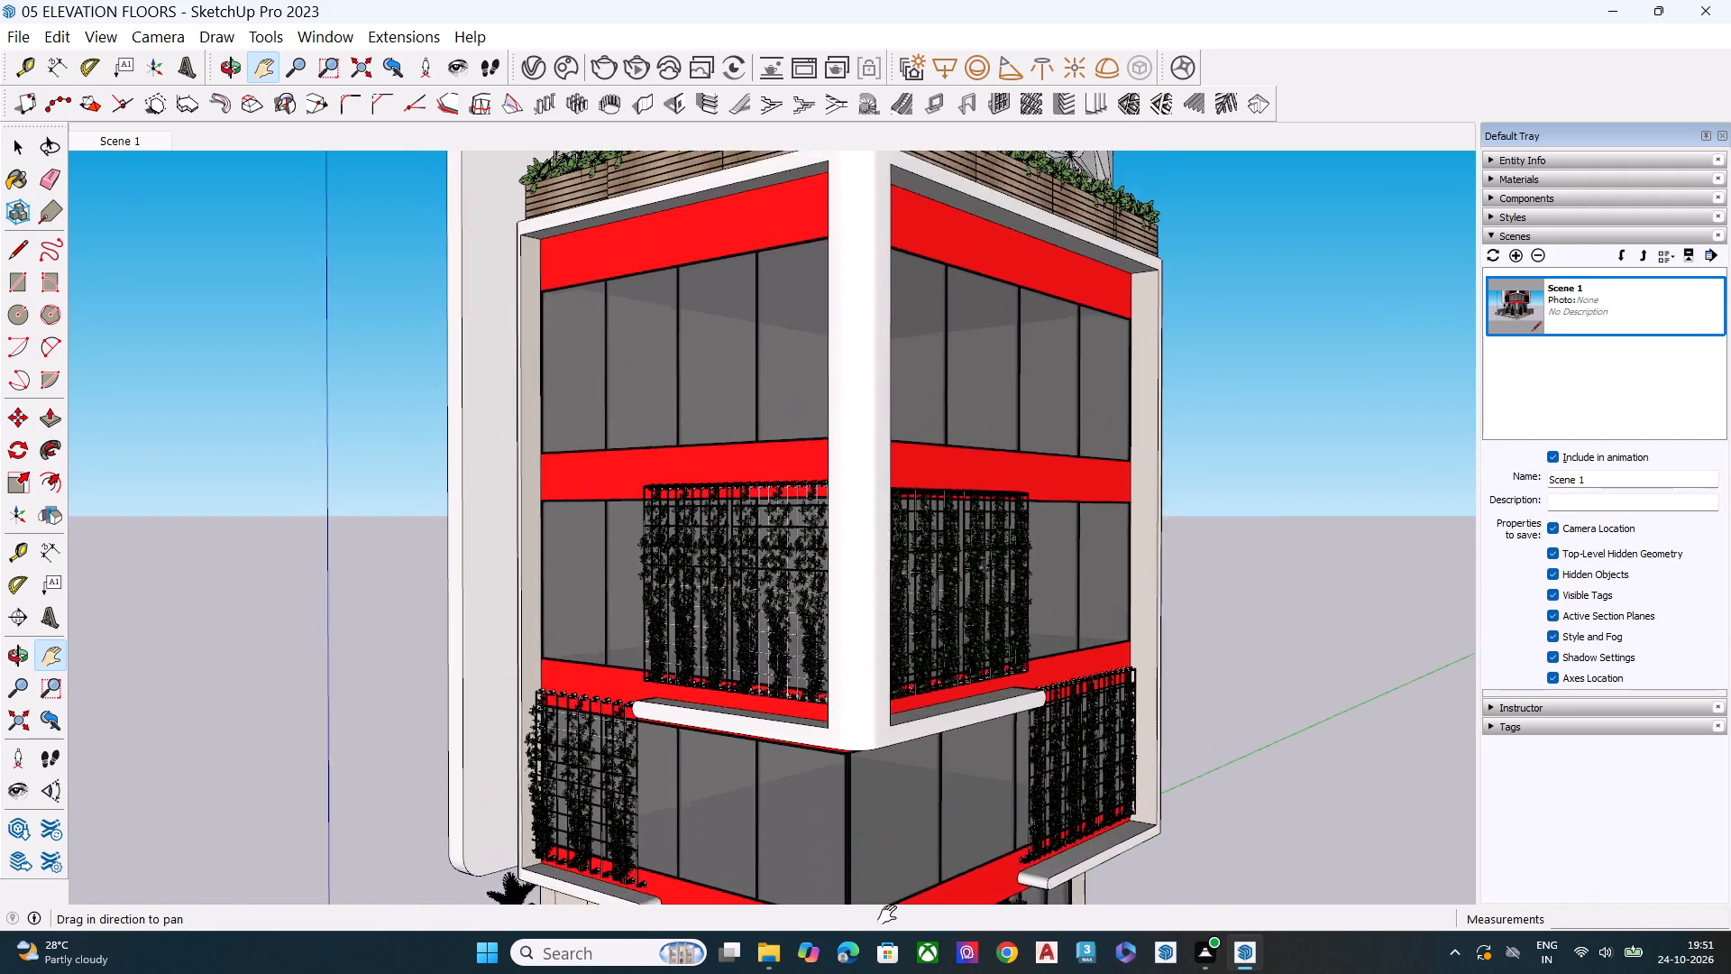
pyautogui.moveTo(887, 914); pyautogui.dragTo(880, 822)
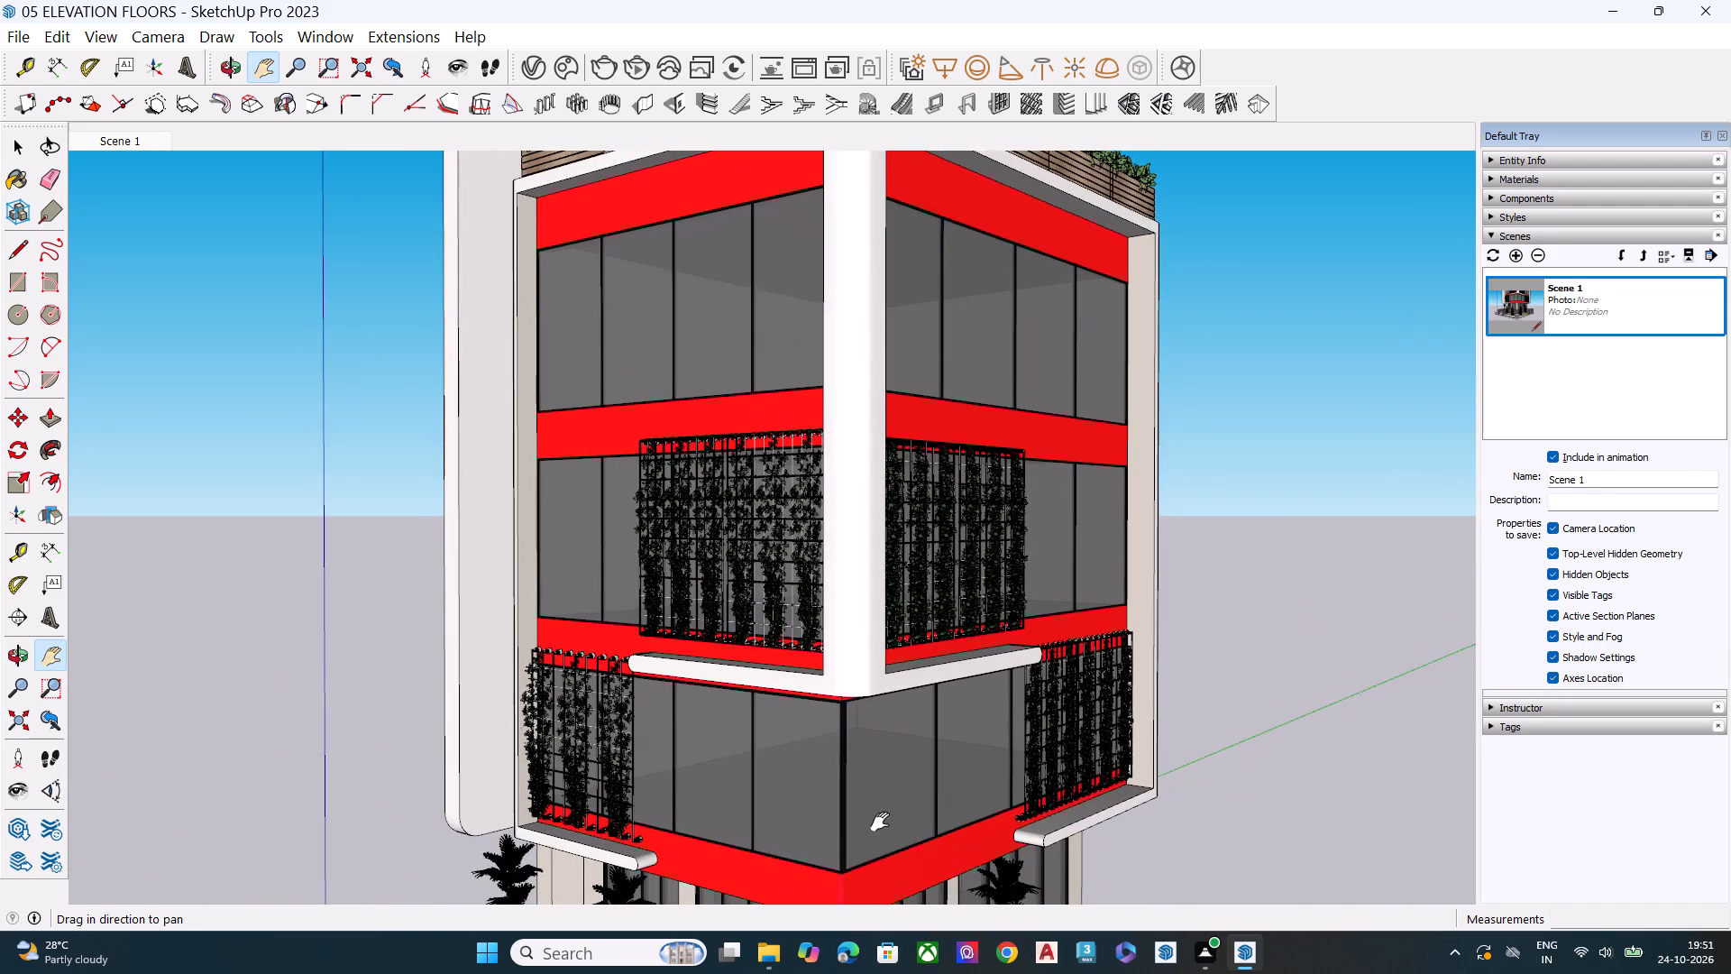
pyautogui.moveTo(880, 822); pyautogui.dragTo(888, 788)
pyautogui.scroll(-2, 847, 721)
pyautogui.moveTo(827, 646); pyautogui.dragTo(823, 602)
pyautogui.moveTo(823, 602); pyautogui.dragTo(835, 646)
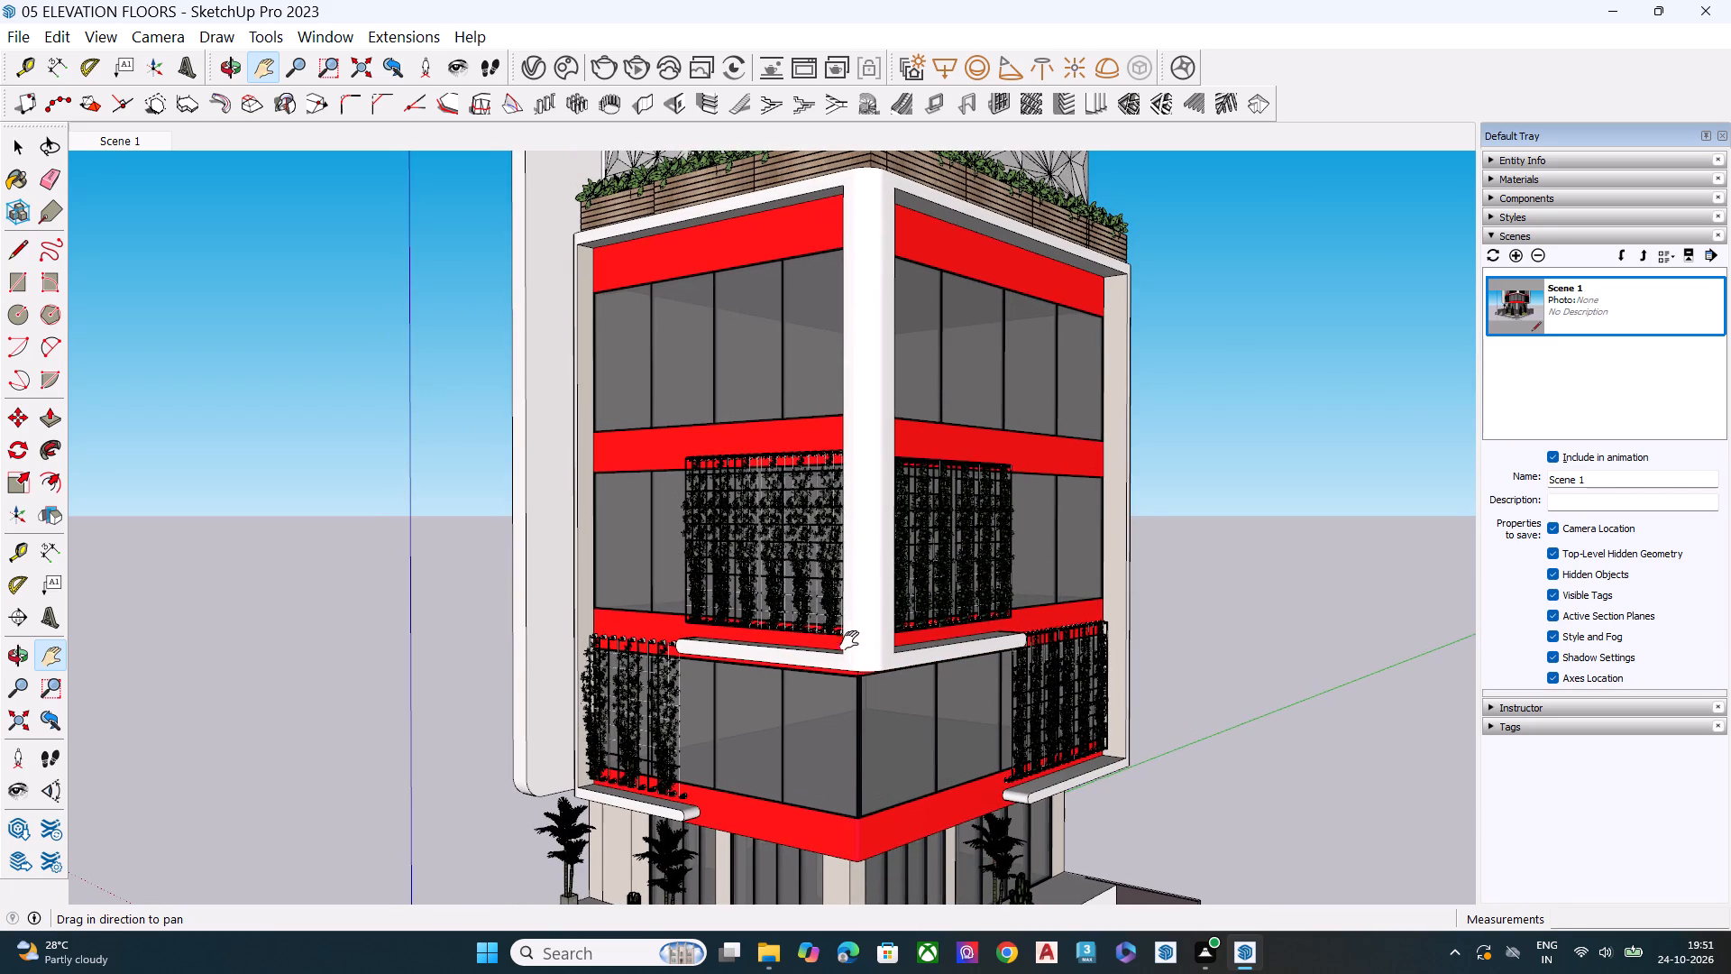
pyautogui.moveTo(853, 628); pyautogui.dragTo(852, 573, button='middle')
pyautogui.scroll(3, 852, 573)
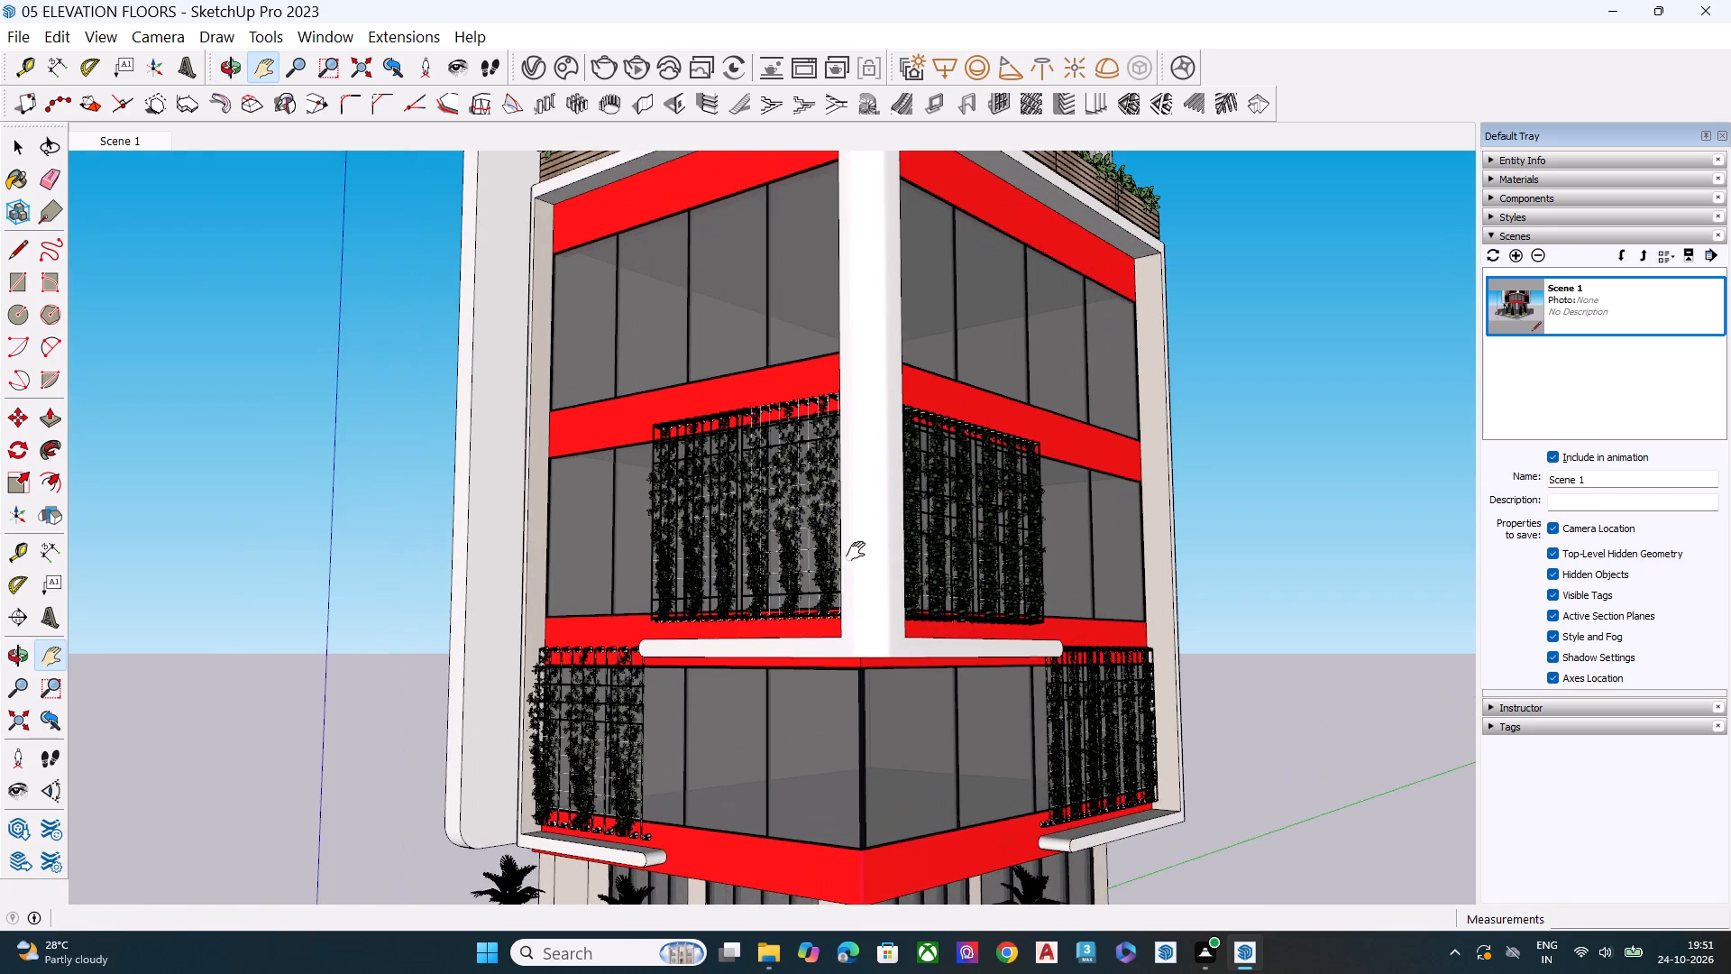
pyautogui.moveTo(856, 551); pyautogui.dragTo(854, 565)
pyautogui.scroll(-2, 841, 574)
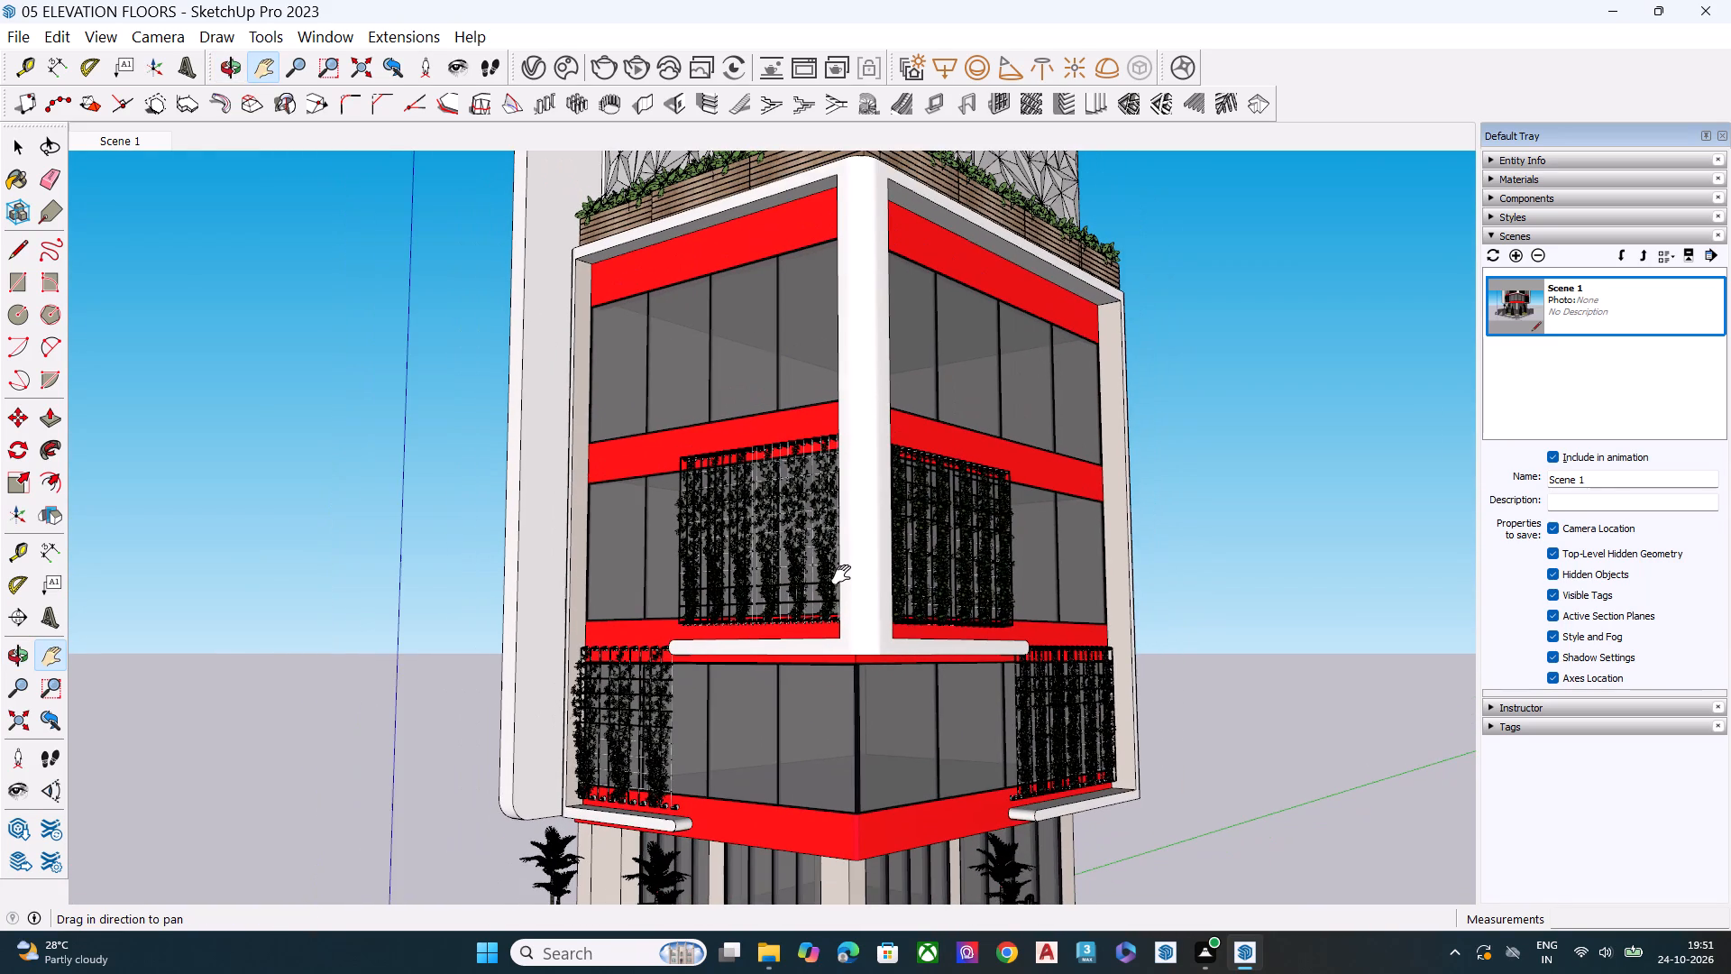
pyautogui.moveTo(856, 538); pyautogui.dragTo(841, 569)
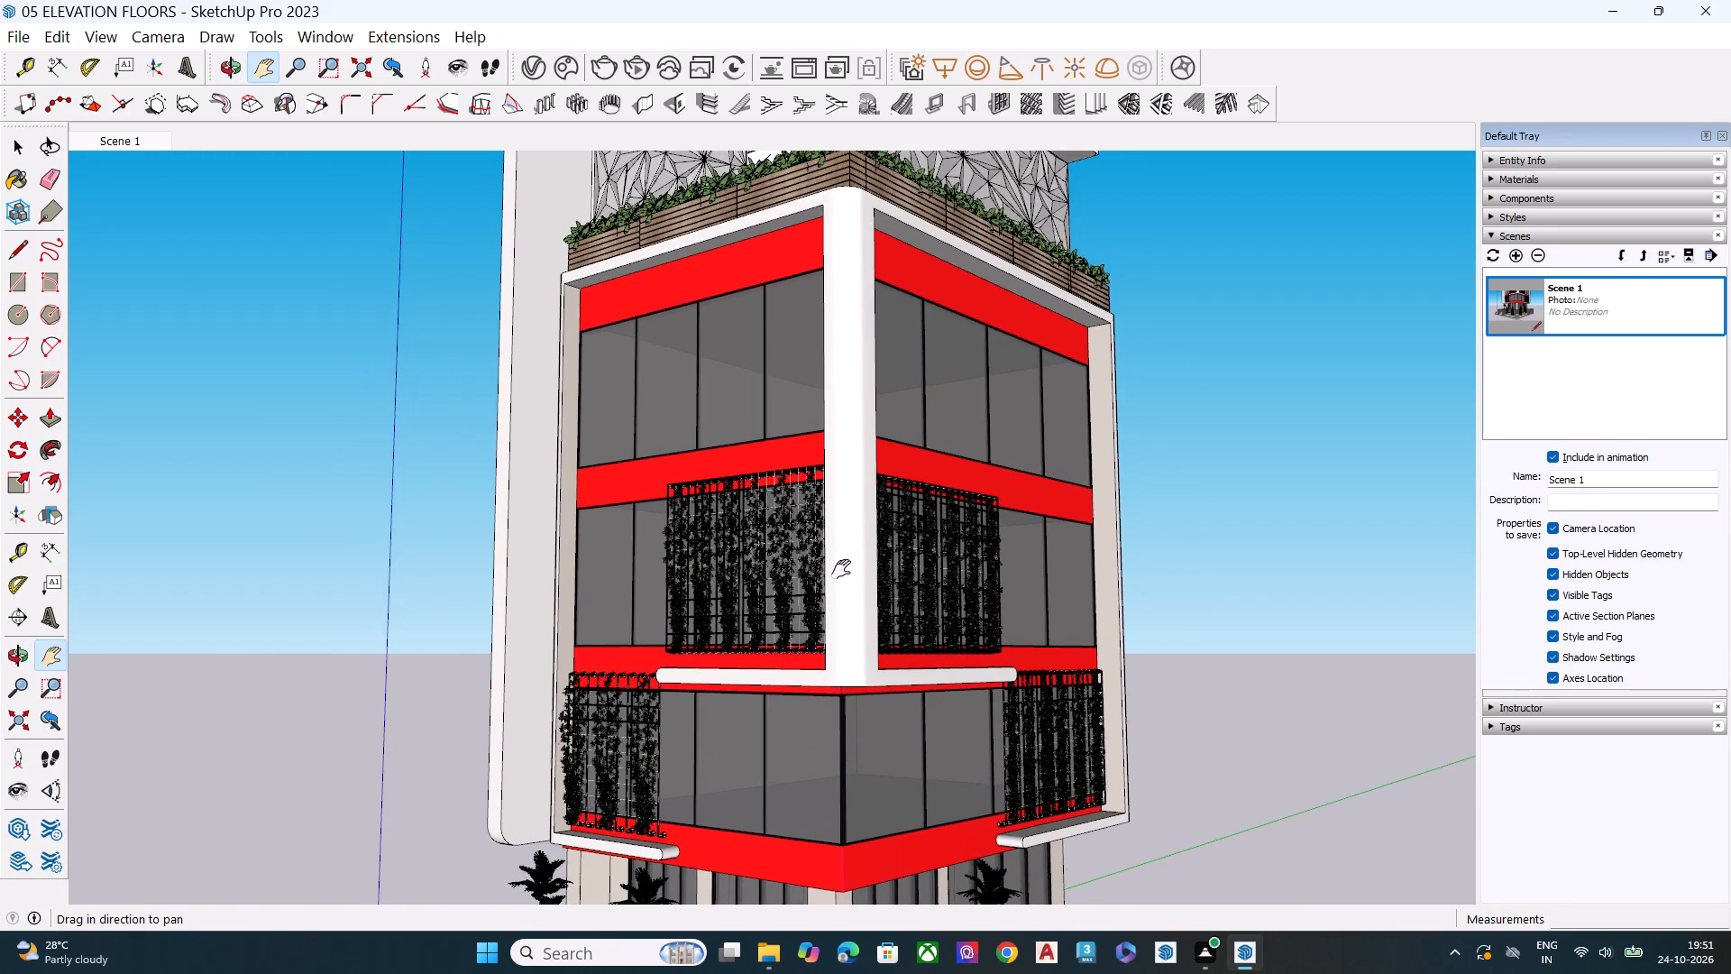
pyautogui.moveTo(841, 569); pyautogui.dragTo(838, 567)
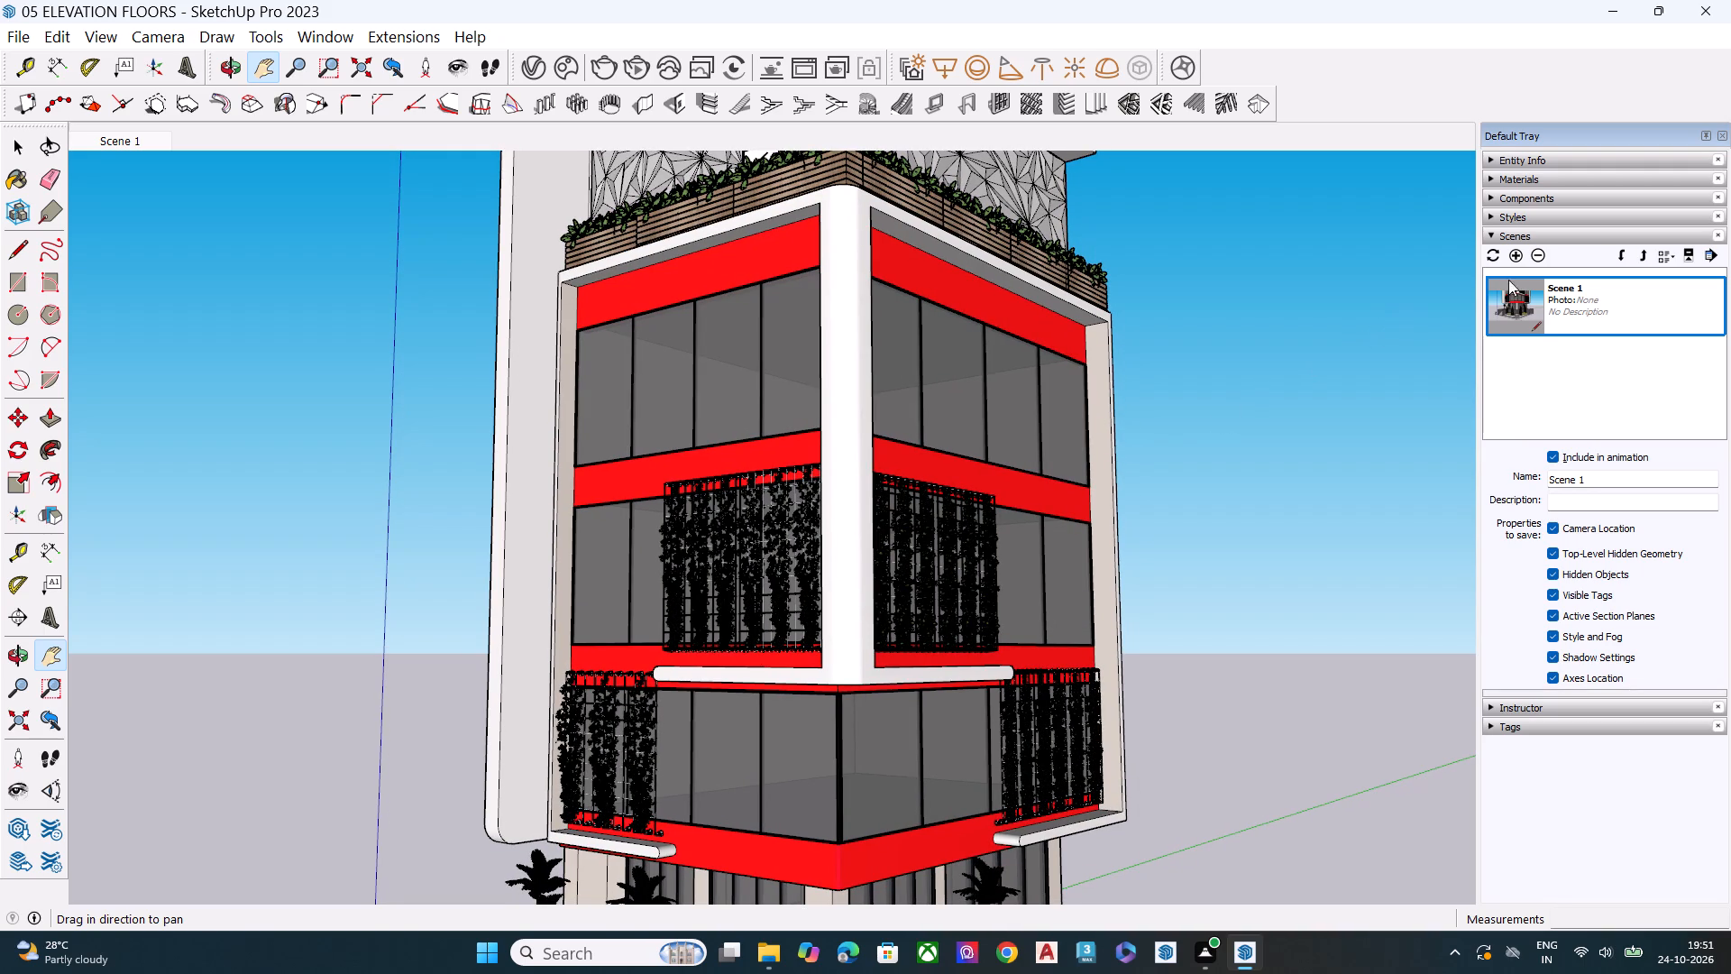
pyautogui.click(1516, 255)
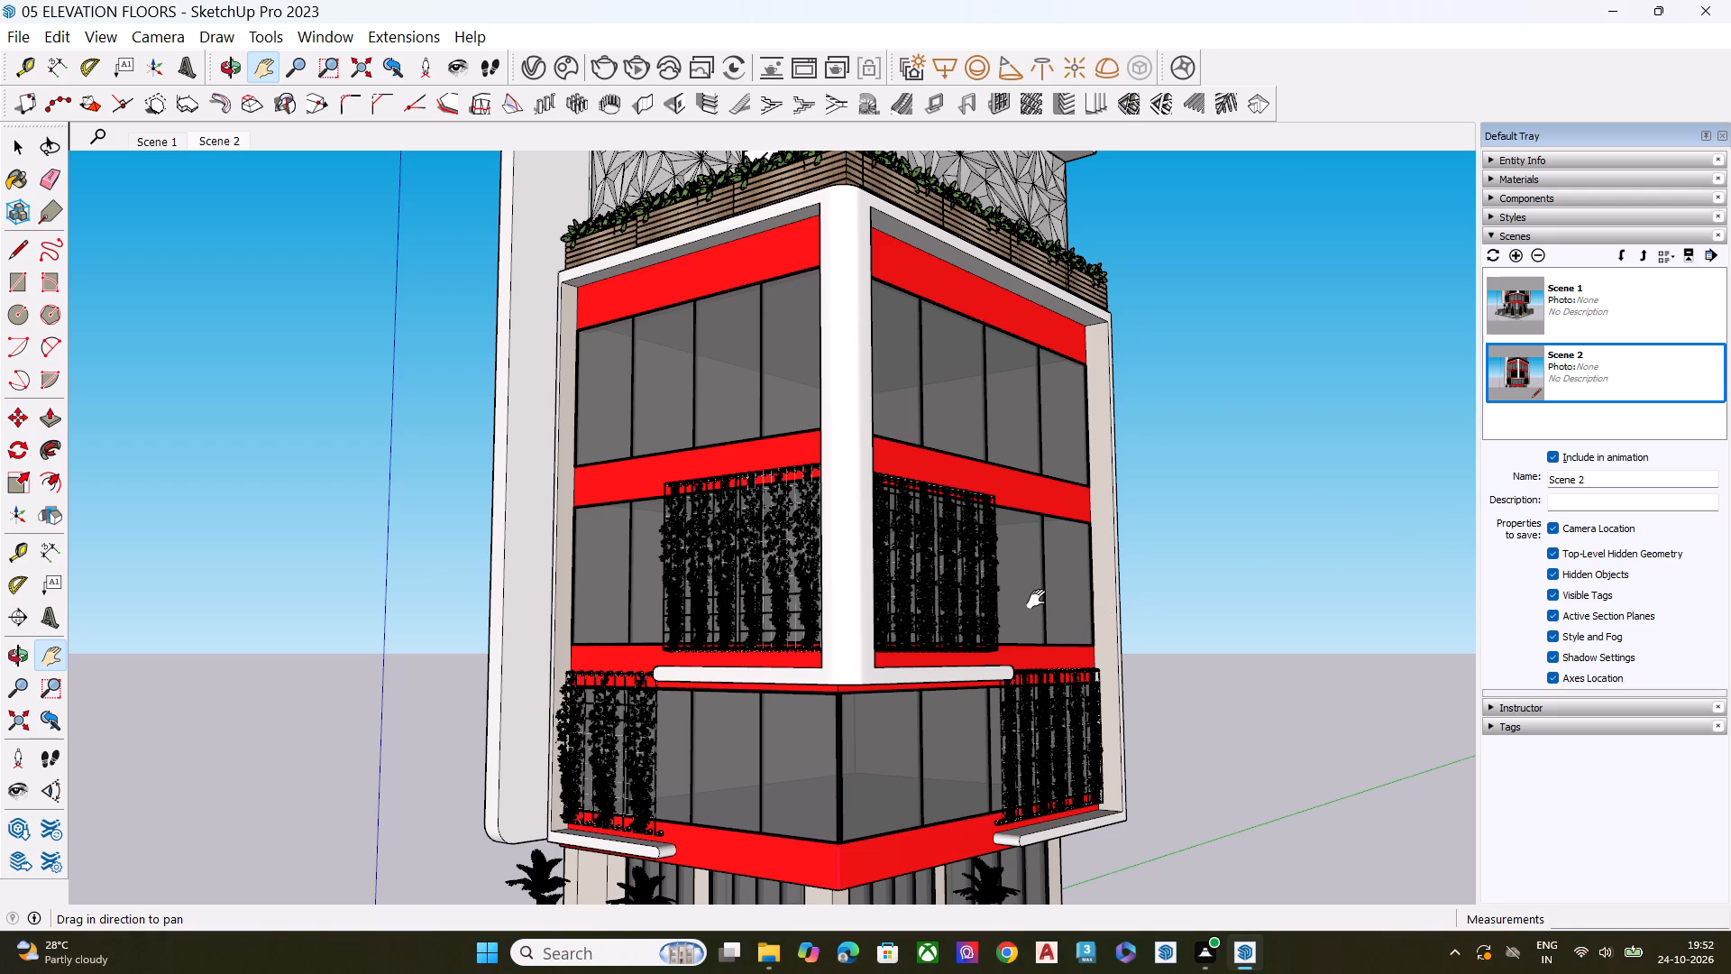
# Examine the glazed facade around the corner from the stairs at full height, from the planters to the roof frame.
pyautogui.moveTo(1036, 598); pyautogui.dragTo(714, 575, button='middle')
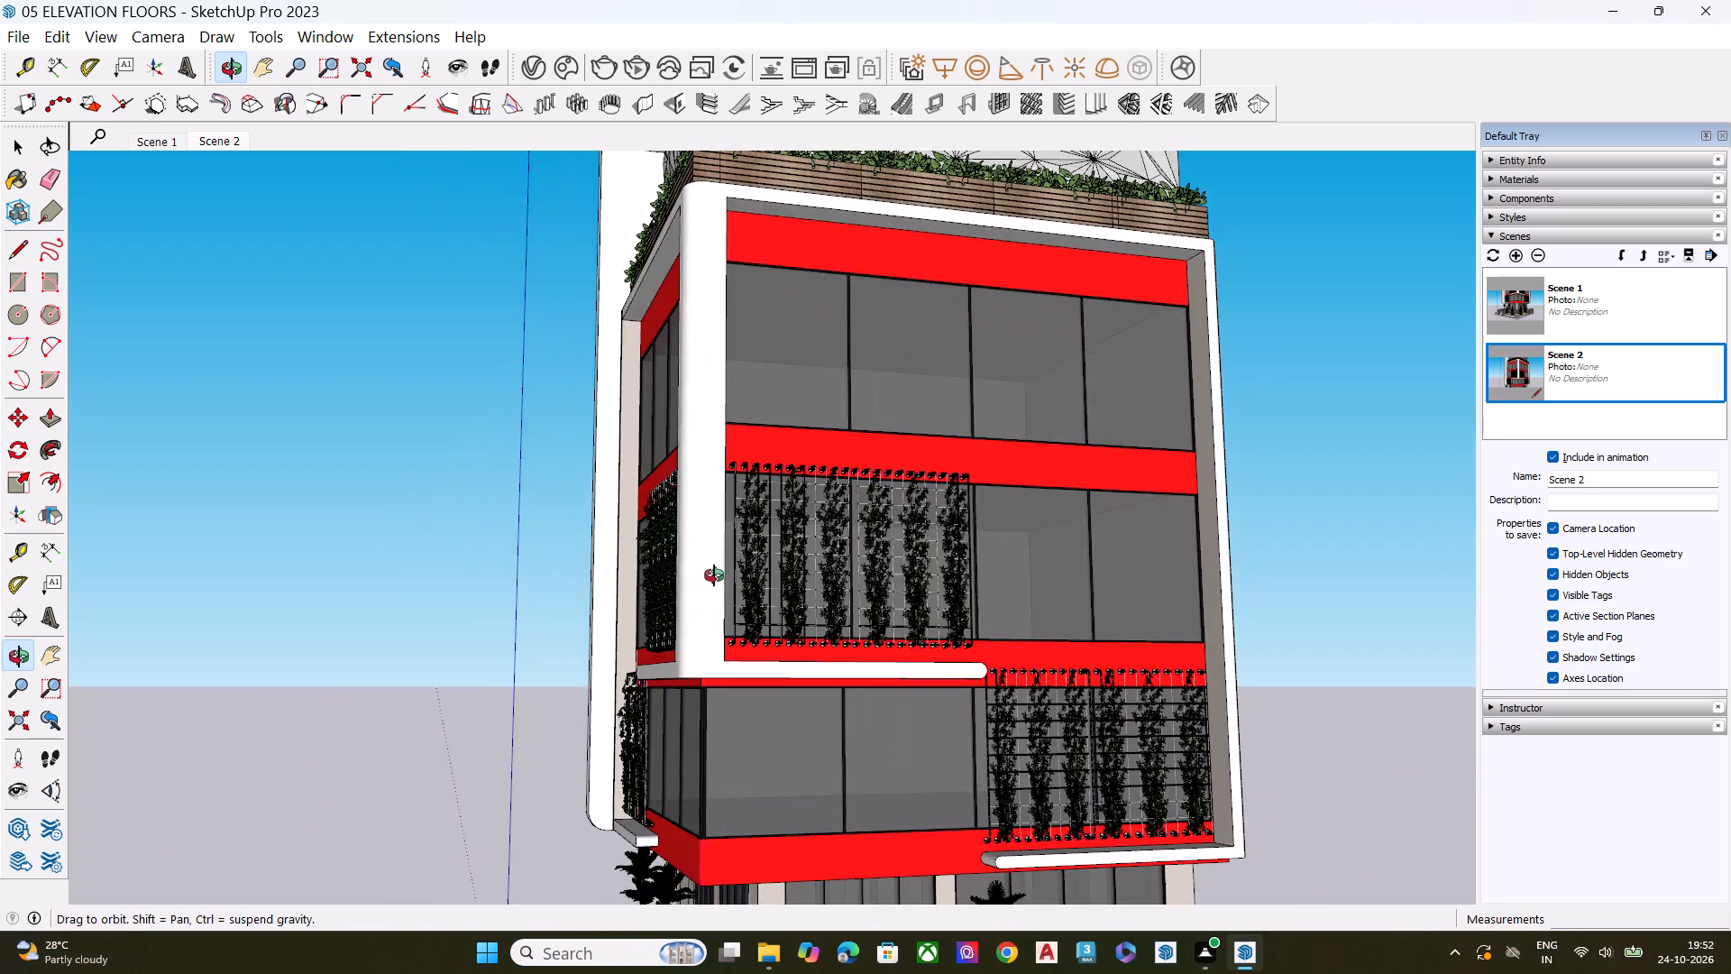
pyautogui.moveTo(714, 575); pyautogui.dragTo(618, 562, button='middle')
pyautogui.scroll(1, 726, 557)
pyautogui.scroll(-8, 887, 512)
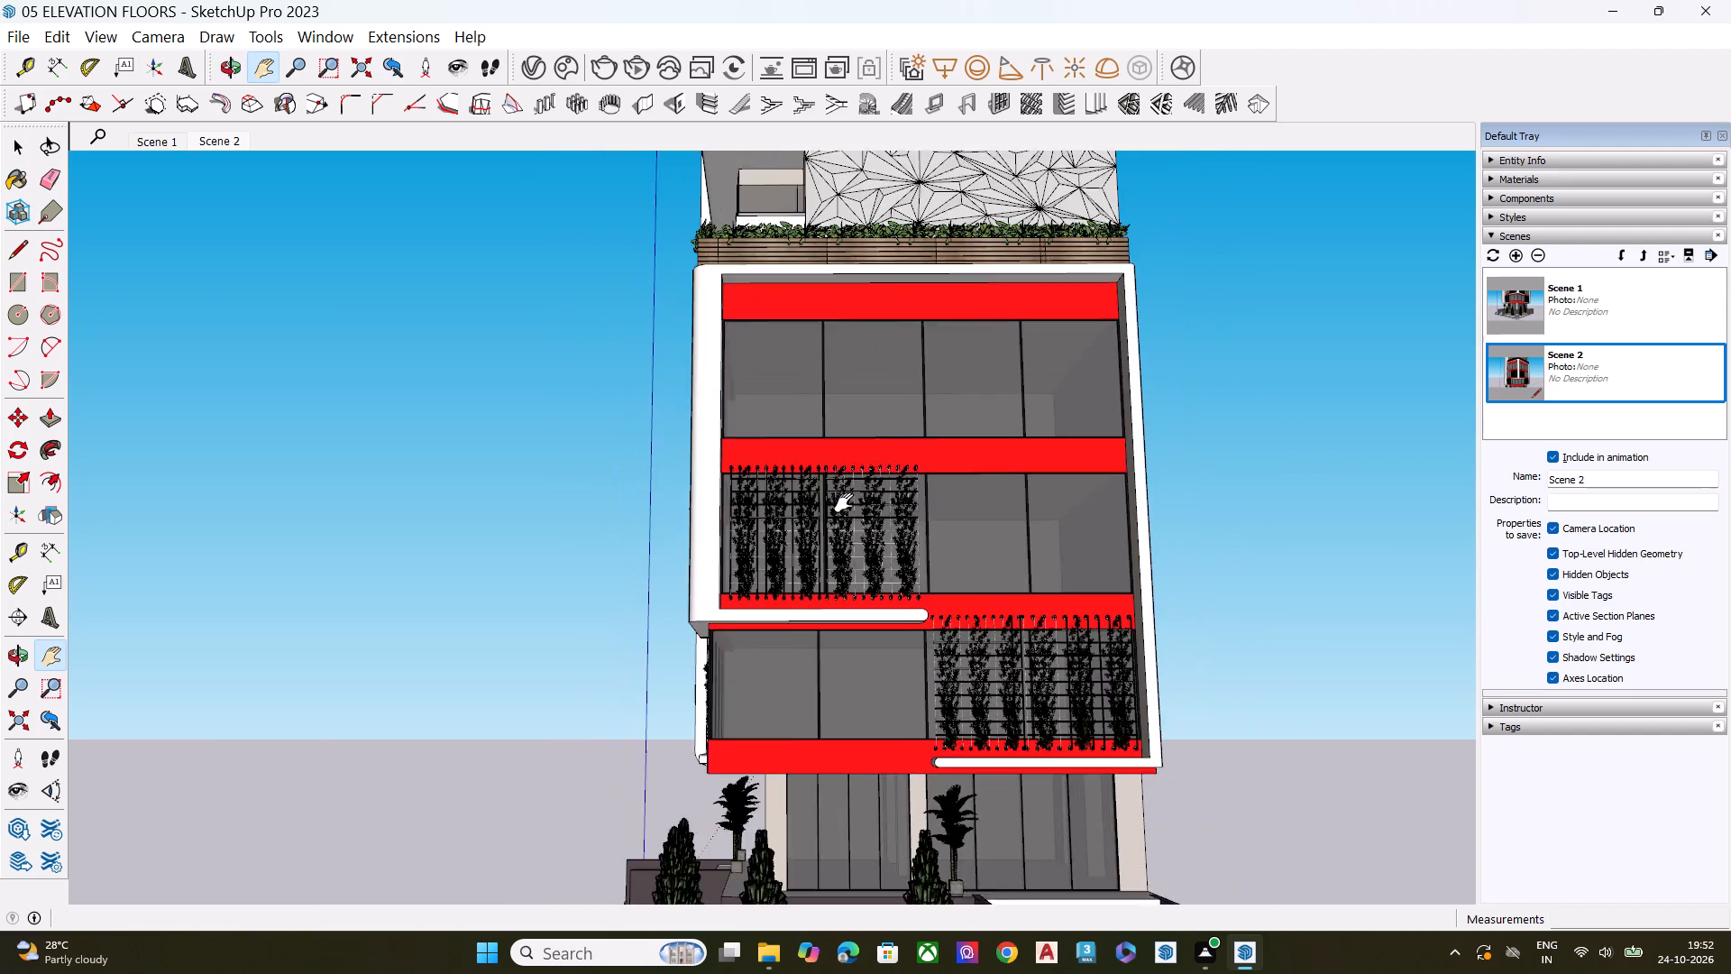
pyautogui.scroll(-8, 844, 501)
pyautogui.scroll(5, 877, 642)
pyautogui.scroll(-4, 873, 693)
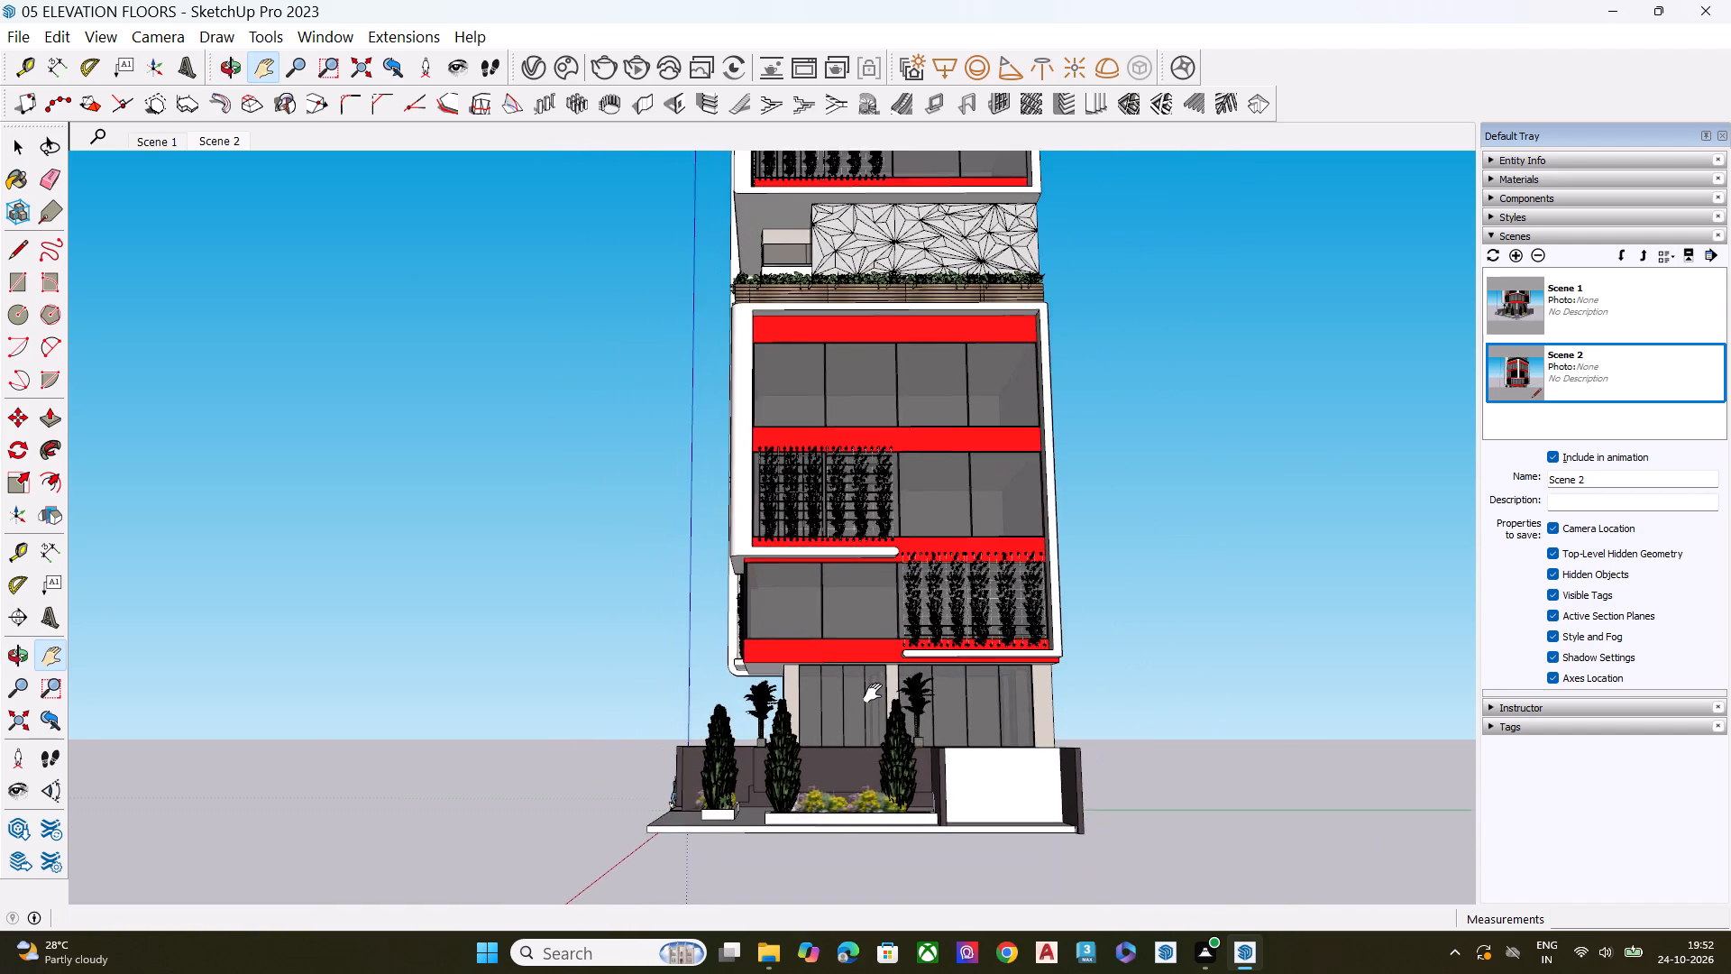
pyautogui.scroll(-2, 873, 693)
pyautogui.scroll(-7, 868, 512)
pyautogui.moveTo(869, 482); pyautogui.dragTo(885, 586, button='middle')
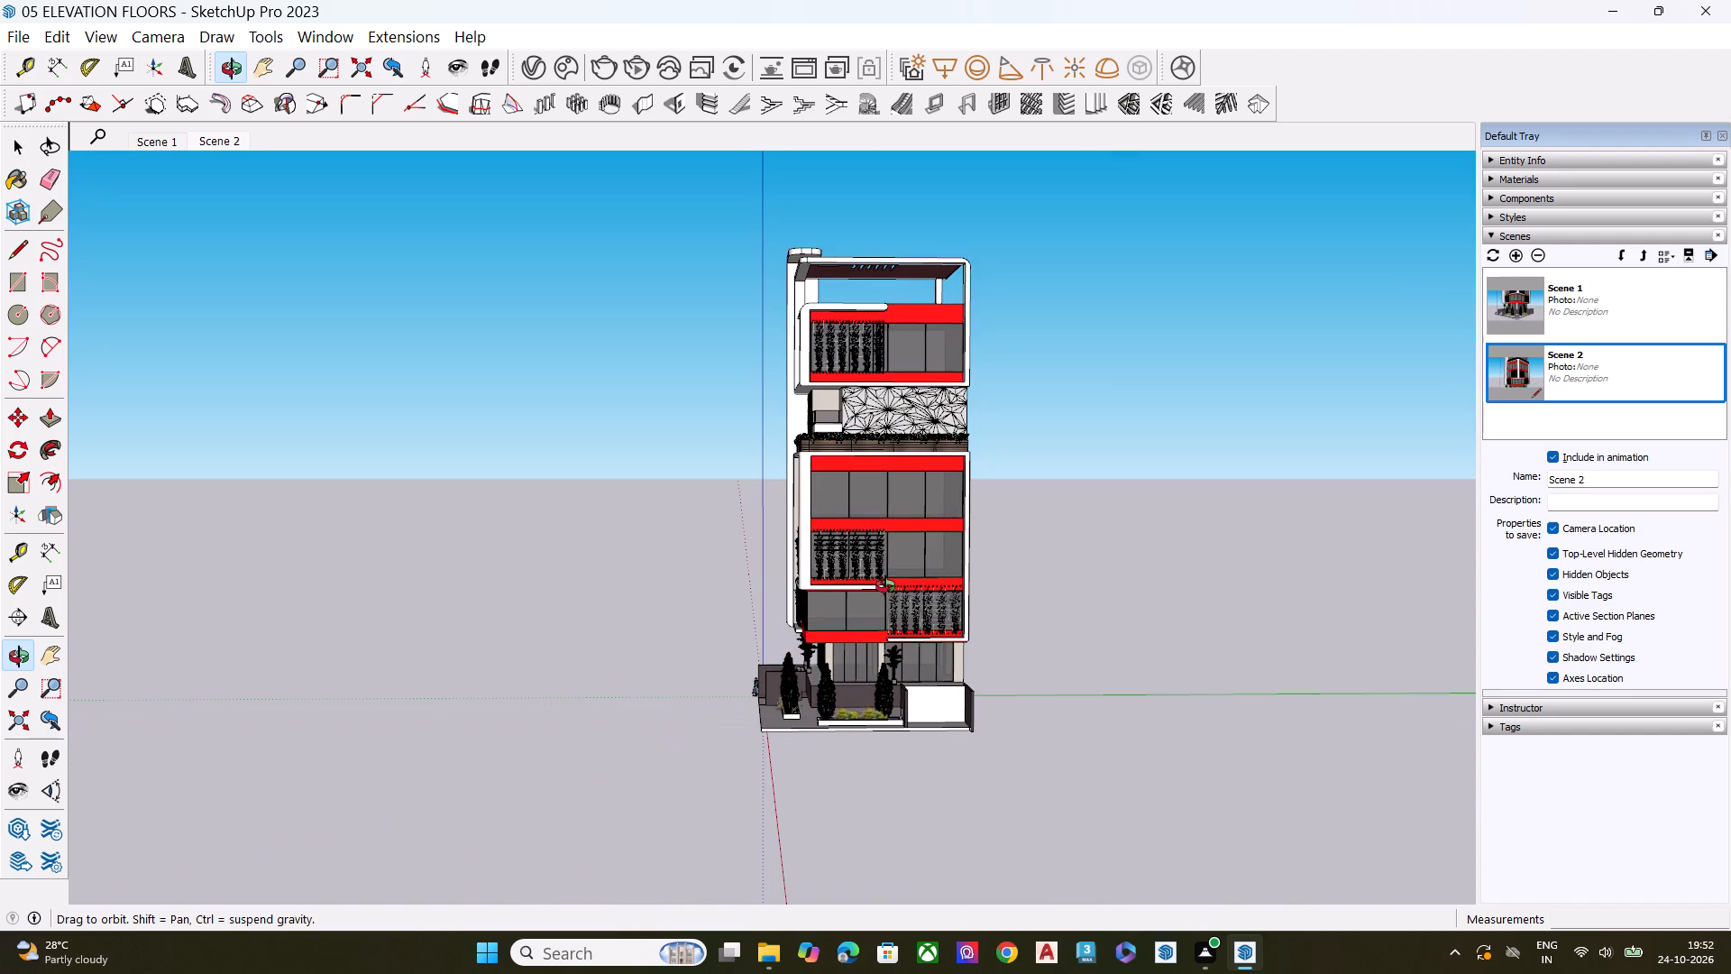
pyautogui.moveTo(885, 586); pyautogui.dragTo(856, 578, button='middle')
pyautogui.scroll(9, 880, 491)
pyautogui.scroll(1, 768, 347)
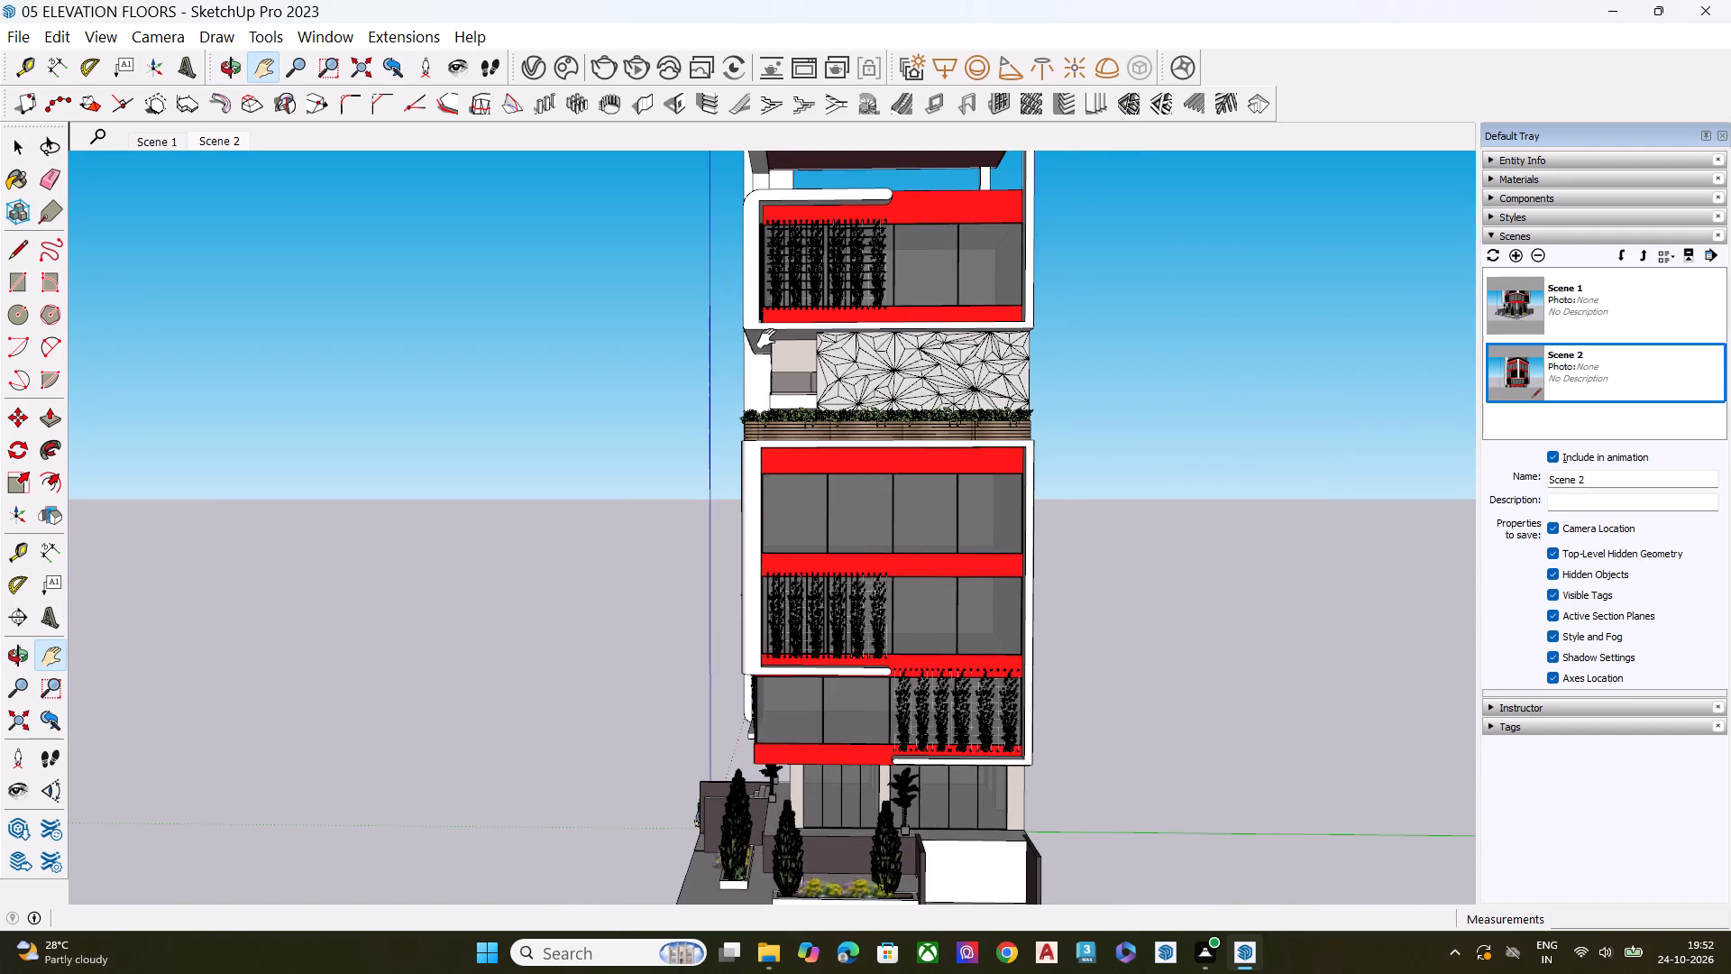
pyautogui.scroll(3, 766, 338)
pyautogui.scroll(-5, 890, 523)
pyautogui.moveTo(887, 474); pyautogui.dragTo(906, 586)
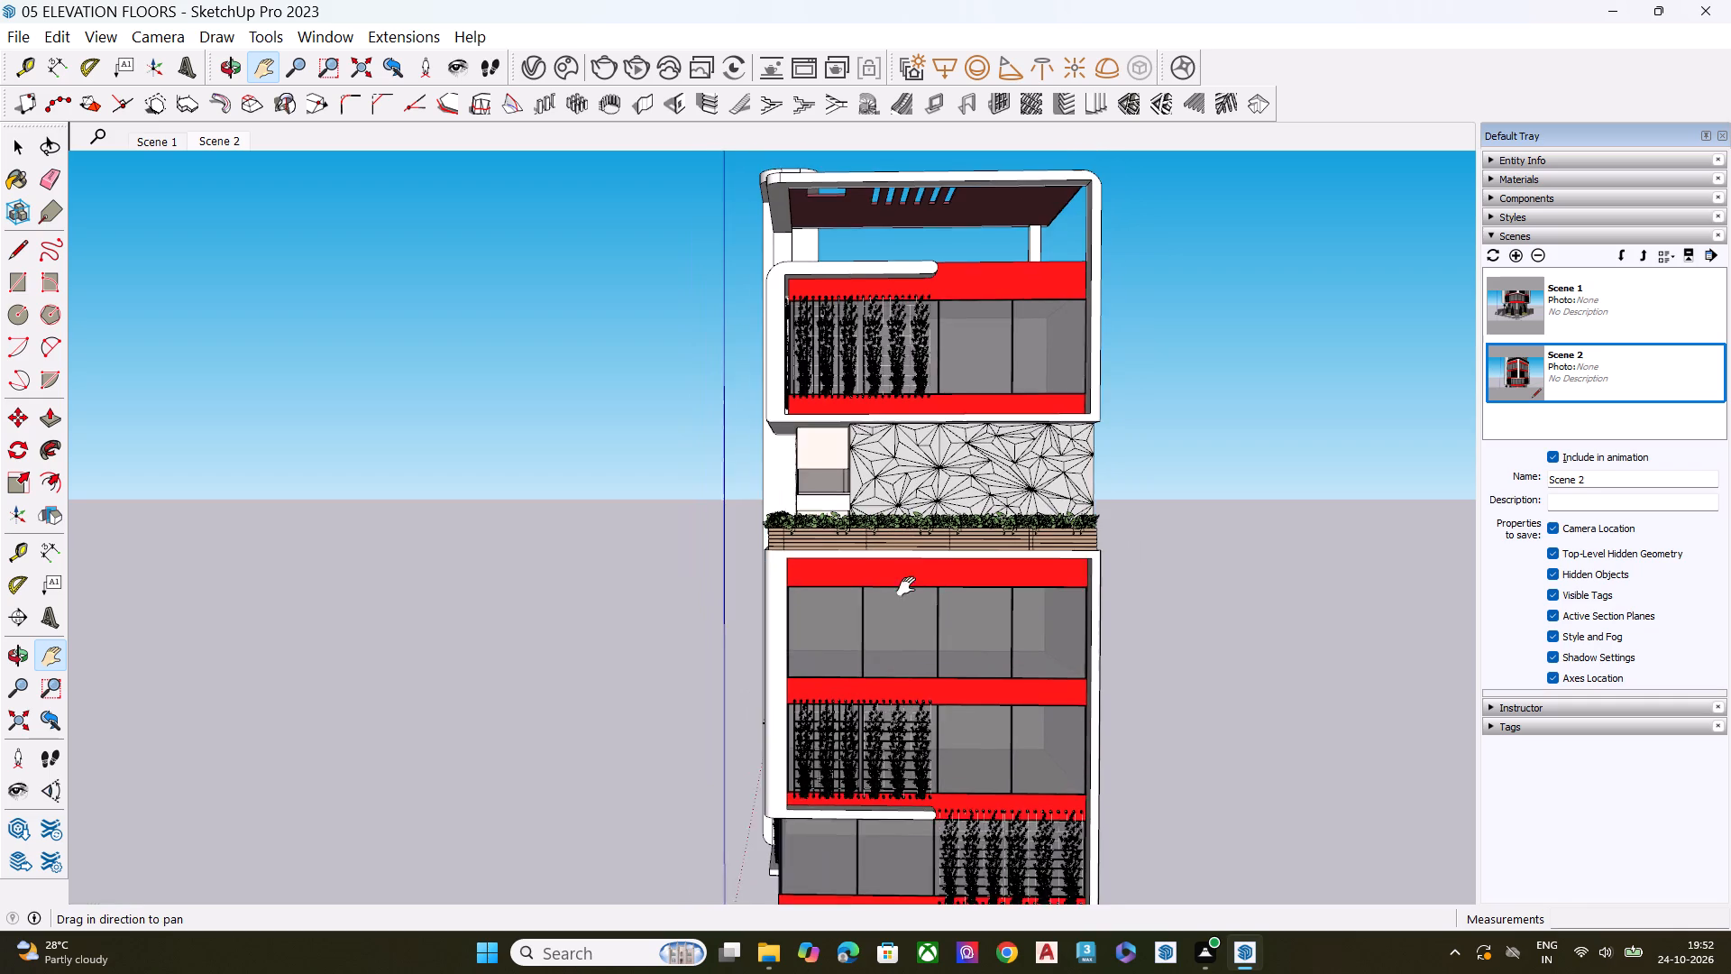
pyautogui.moveTo(906, 586); pyautogui.dragTo(909, 594)
# Smooth away the two vertical edge lines bounding the rounded front corner of the roof frame's top slab.
pyautogui.moveTo(1009, 492); pyautogui.dragTo(1376, 500, button='middle')
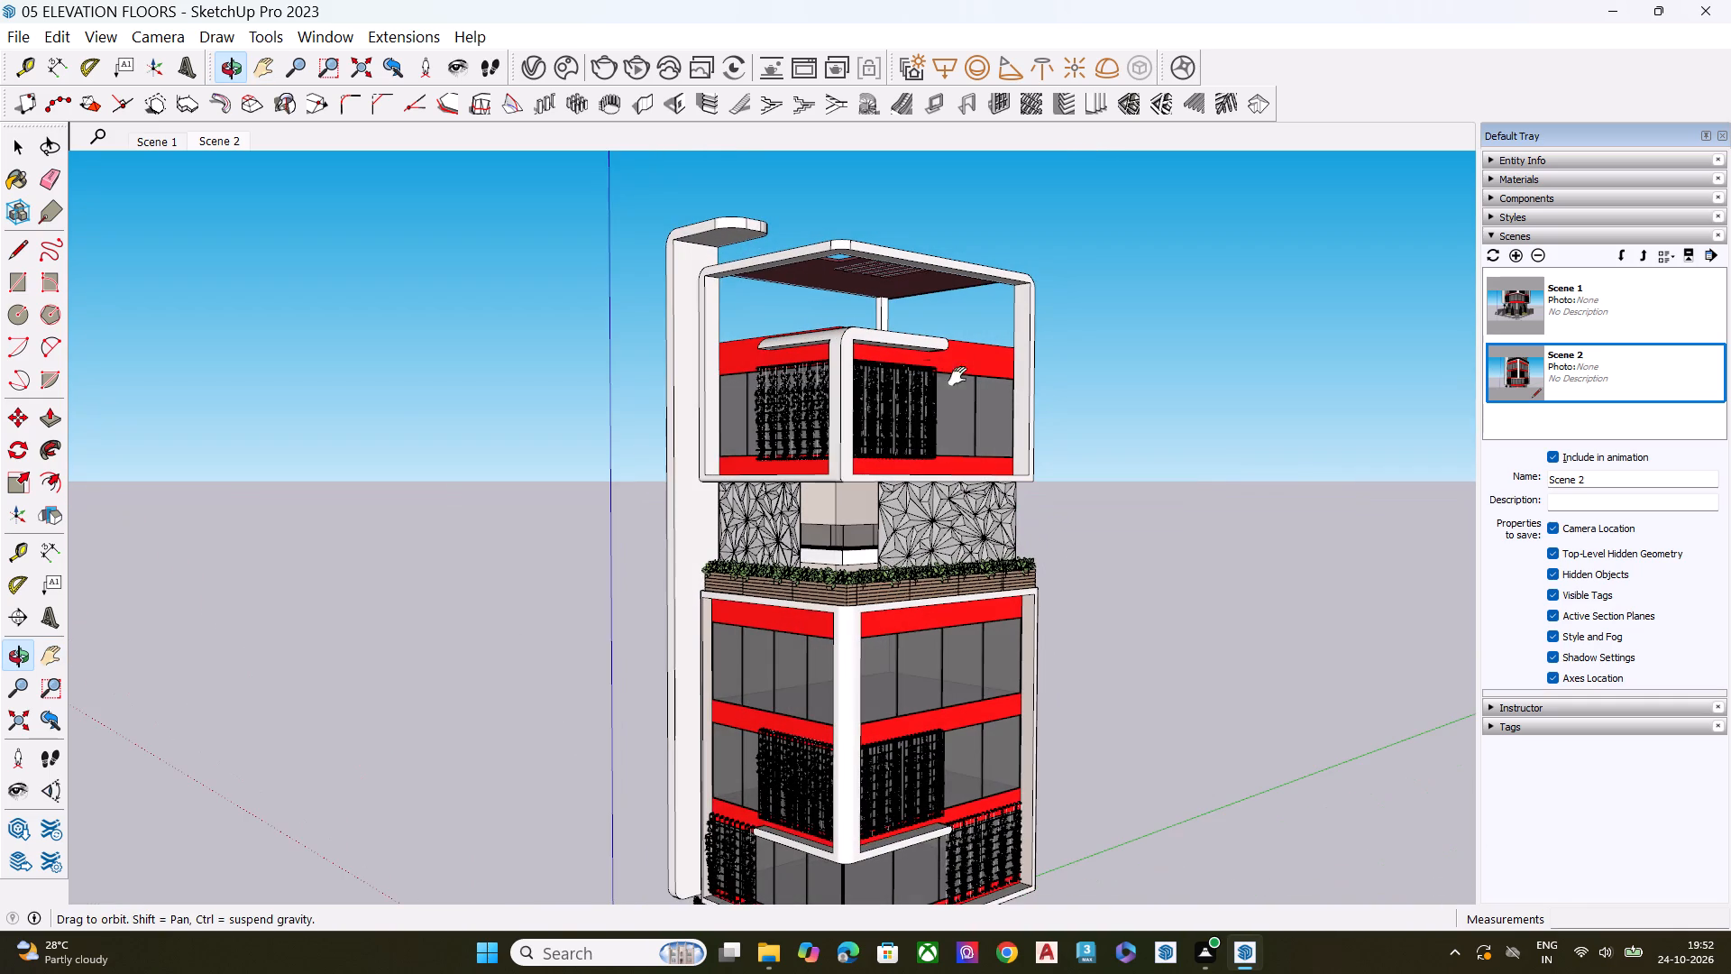
pyautogui.moveTo(859, 417); pyautogui.dragTo(839, 482)
pyautogui.scroll(4, 805, 541)
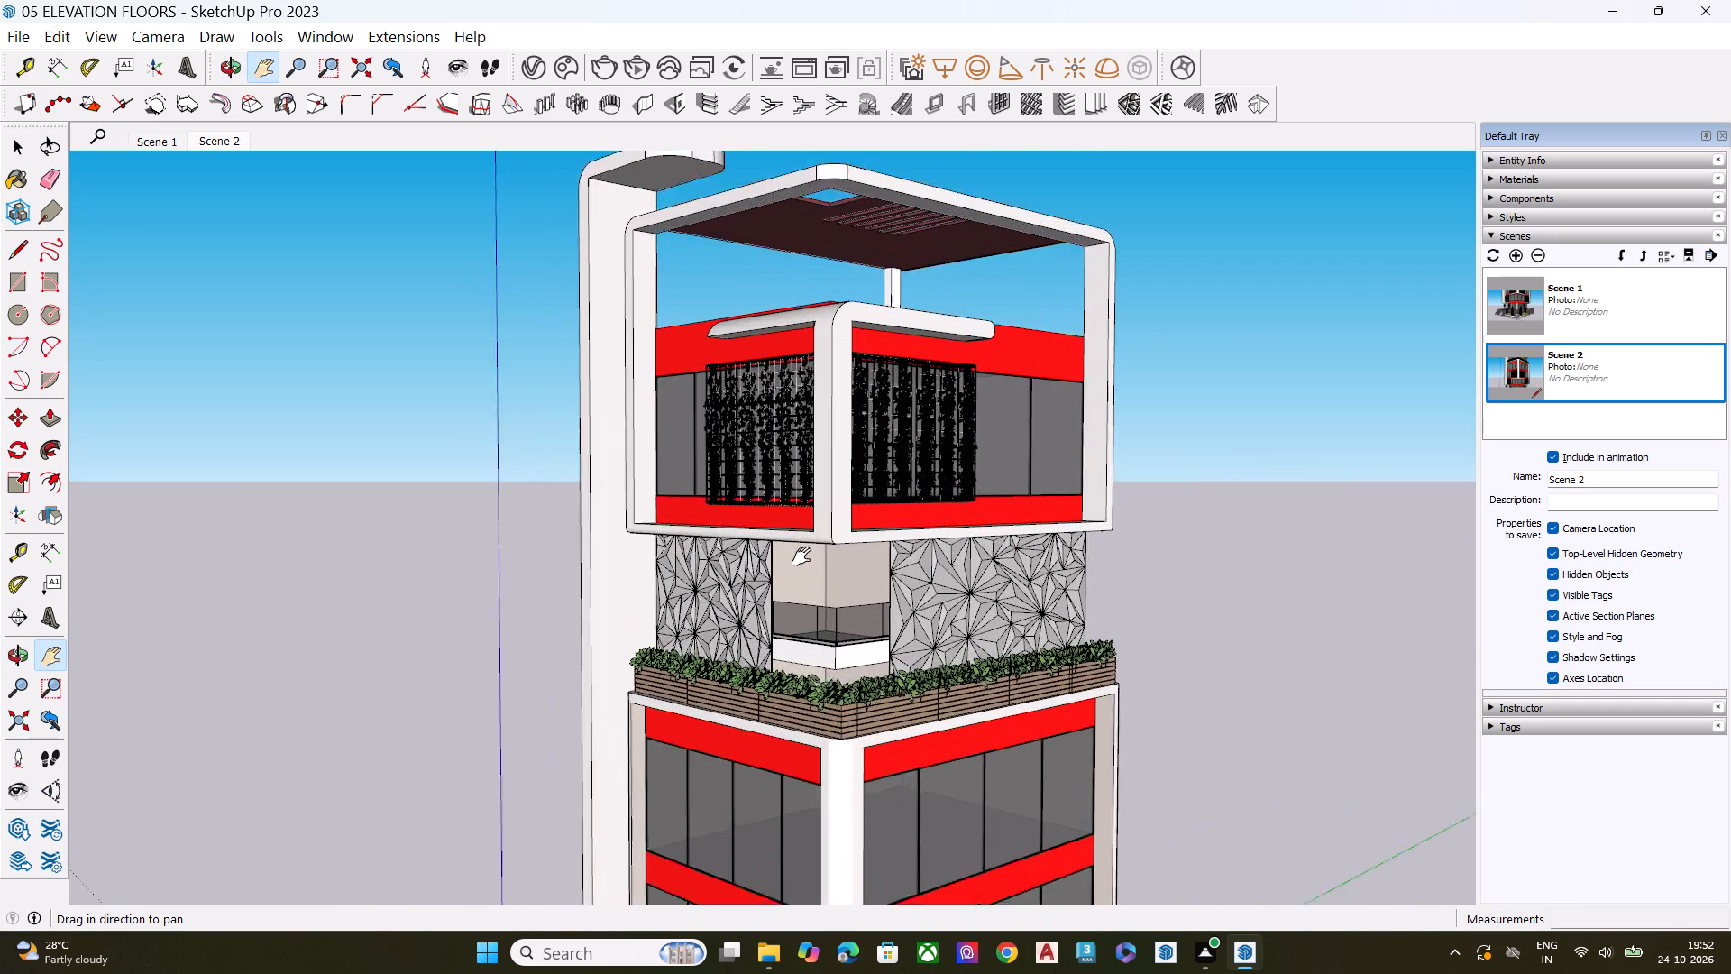
pyautogui.scroll(1, 801, 556)
pyautogui.scroll(-2, 826, 595)
pyautogui.moveTo(820, 480); pyautogui.dragTo(820, 542)
pyautogui.moveTo(832, 571); pyautogui.dragTo(848, 438, button='middle')
pyautogui.scroll(1, 842, 443)
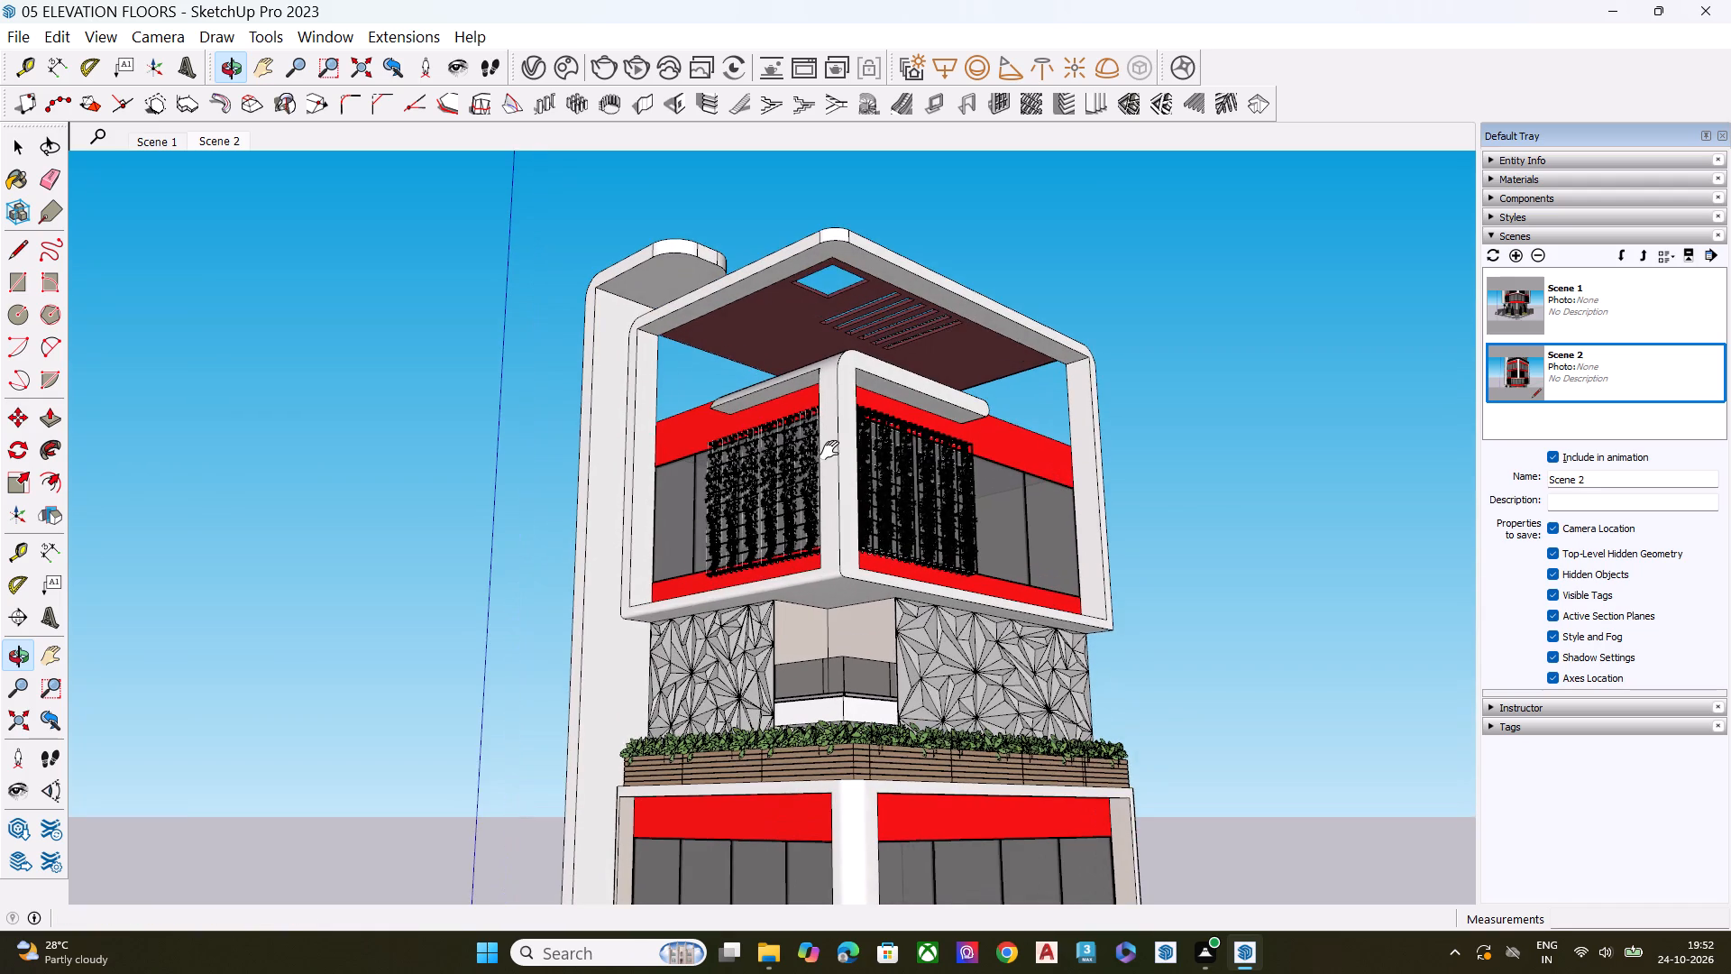
pyautogui.scroll(5, 864, 388)
pyautogui.press('space')
pyautogui.moveTo(831, 199); pyautogui.dragTo(840, 434, button='middle')
pyautogui.scroll(4, 811, 285)
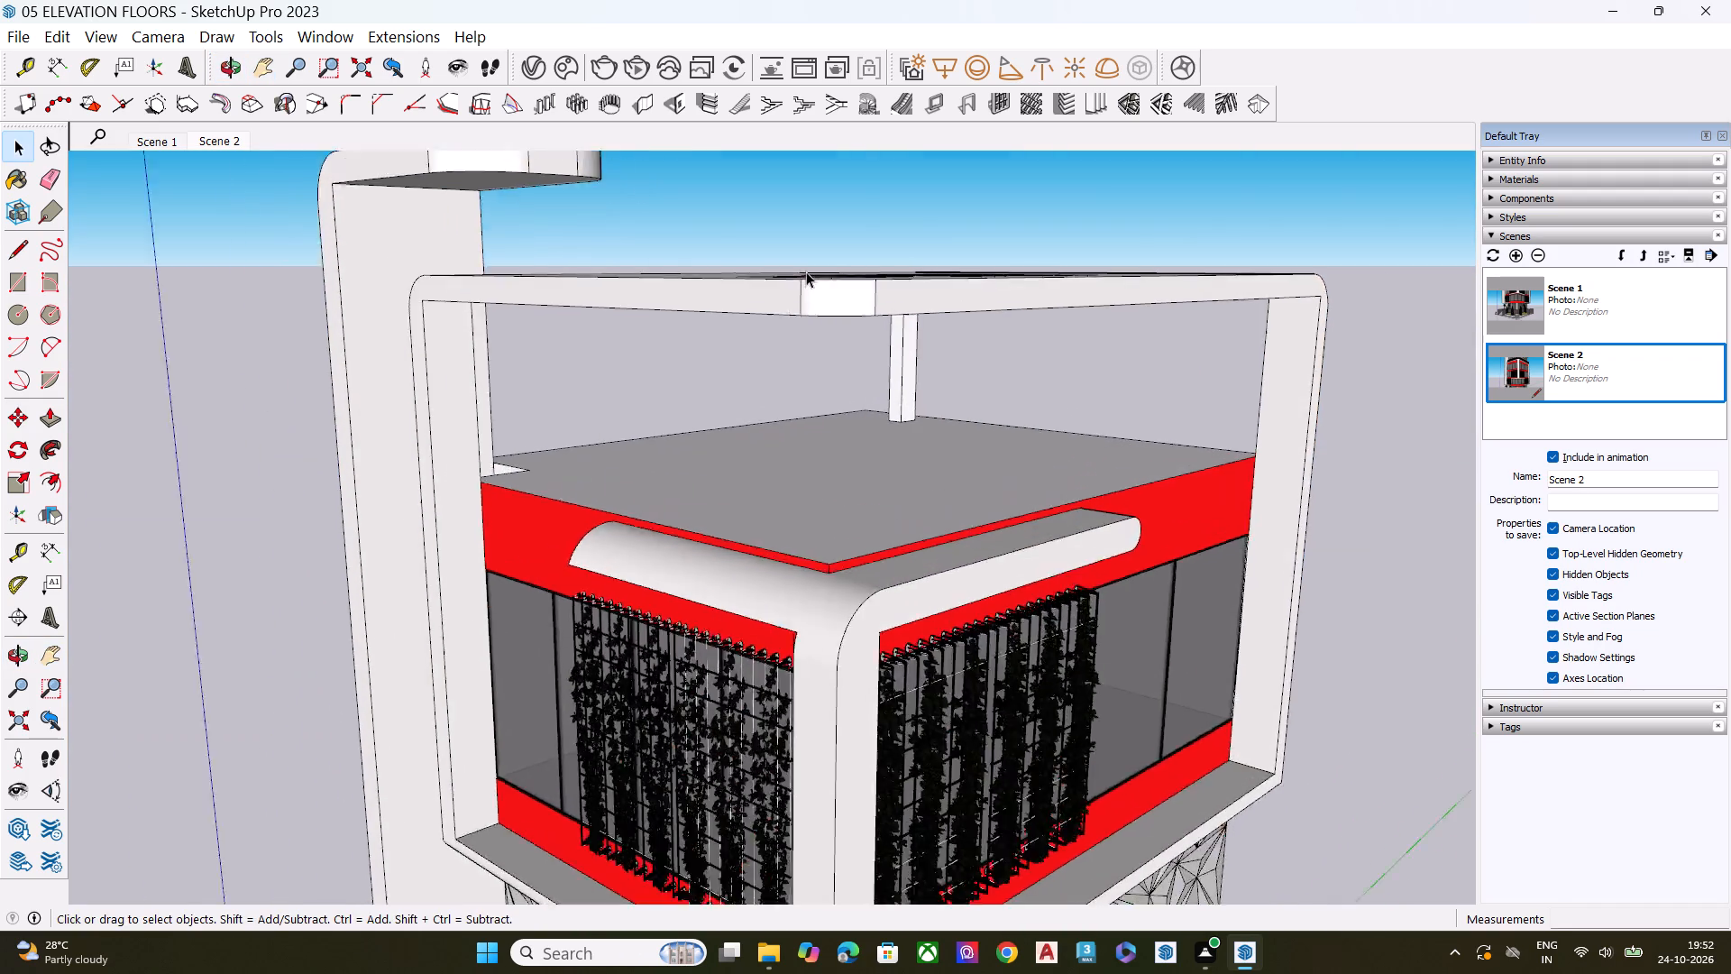
pyautogui.scroll(4, 806, 271)
pyautogui.moveTo(822, 329); pyautogui.dragTo(827, 369, button='middle')
pyautogui.scroll(4, 821, 390)
pyautogui.press('e')
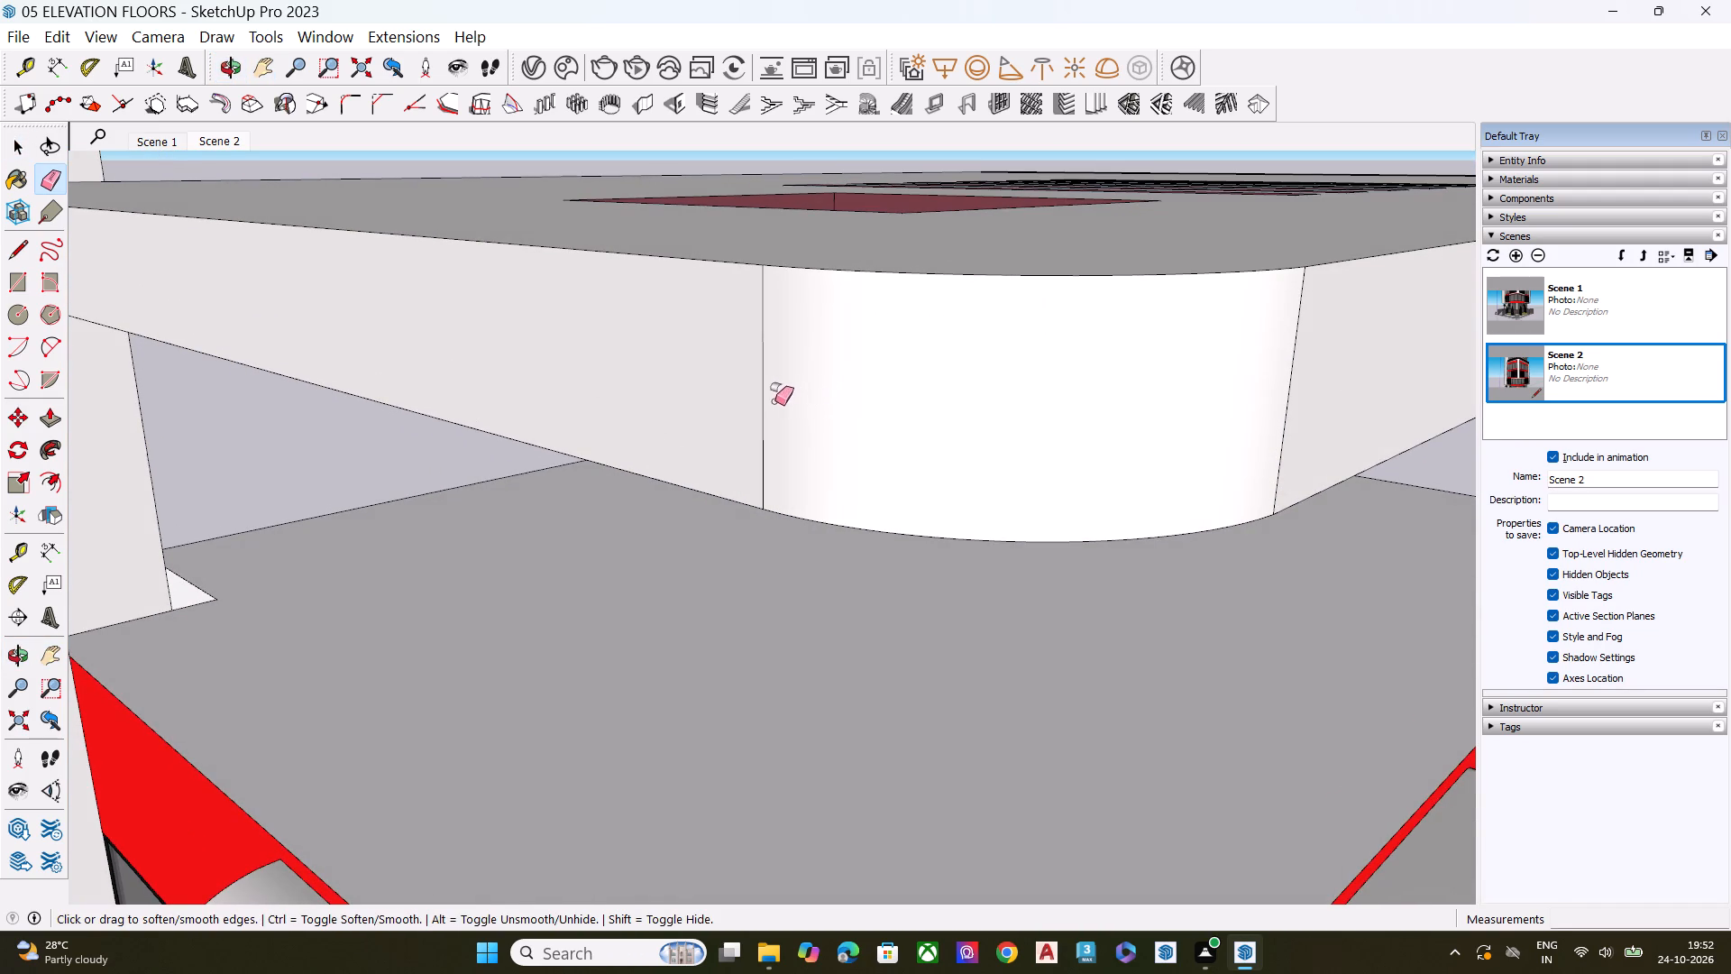
pyautogui.click(763, 407)
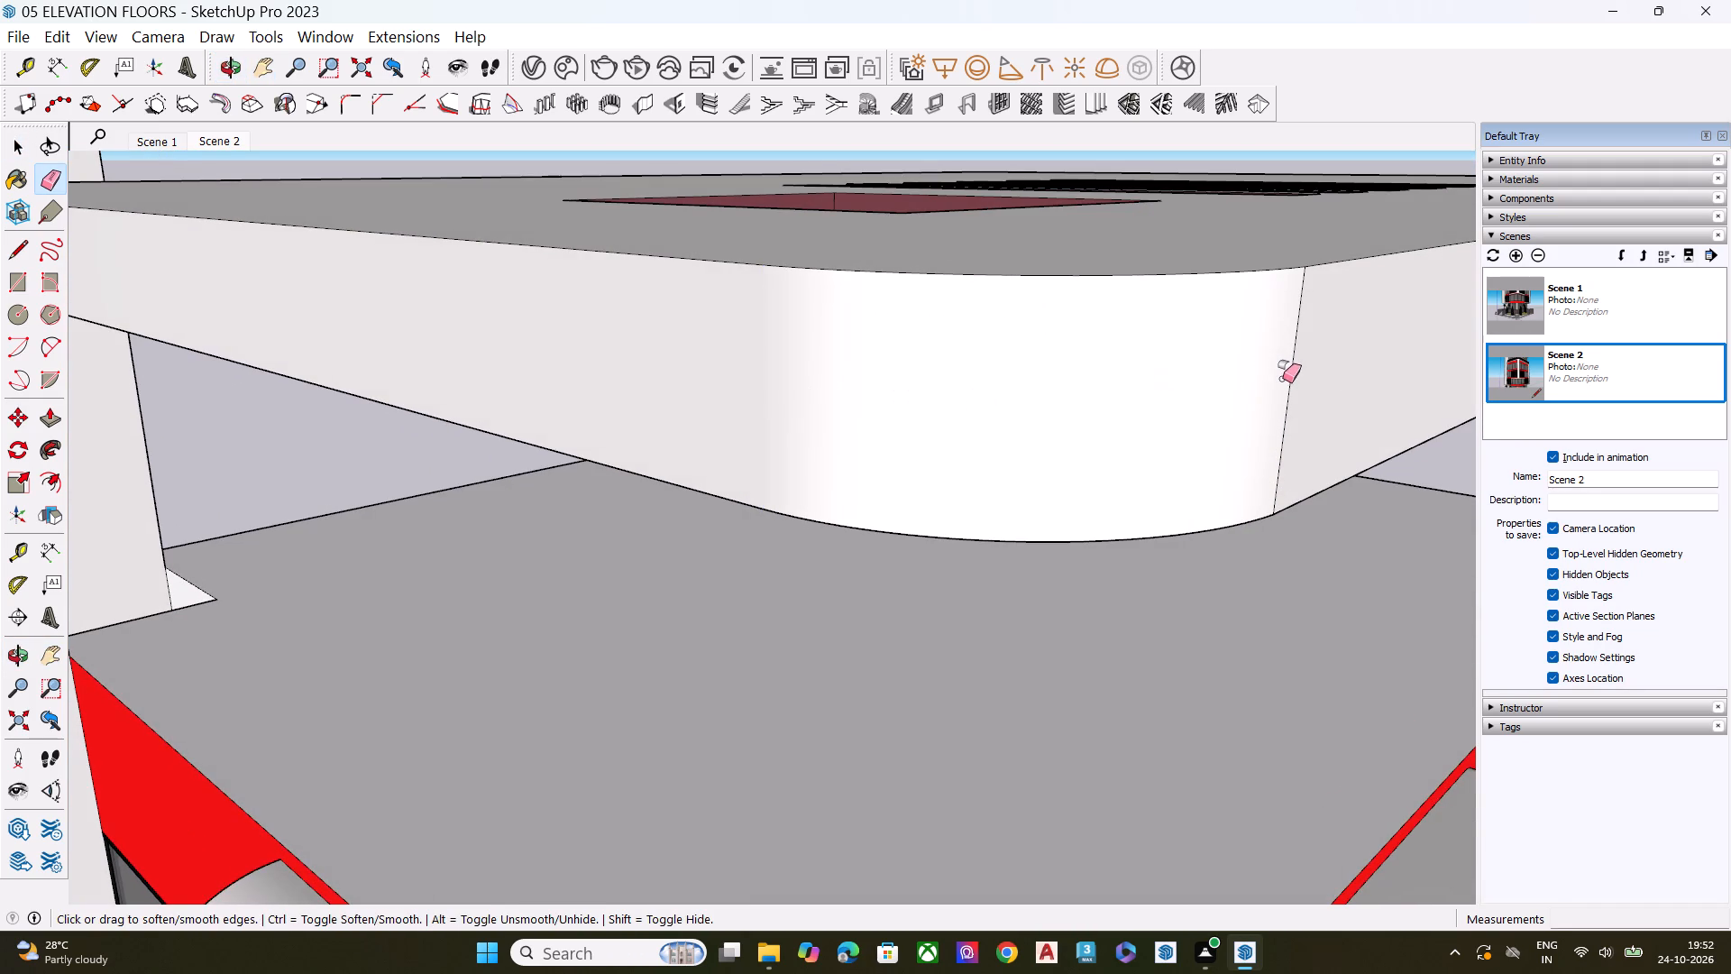
pyautogui.click(1293, 372)
# Smooth away the four vertical edge lines around the rounded end of the overhang atop the tall side column.
pyautogui.scroll(-7, 1262, 389)
pyautogui.scroll(-3, 880, 430)
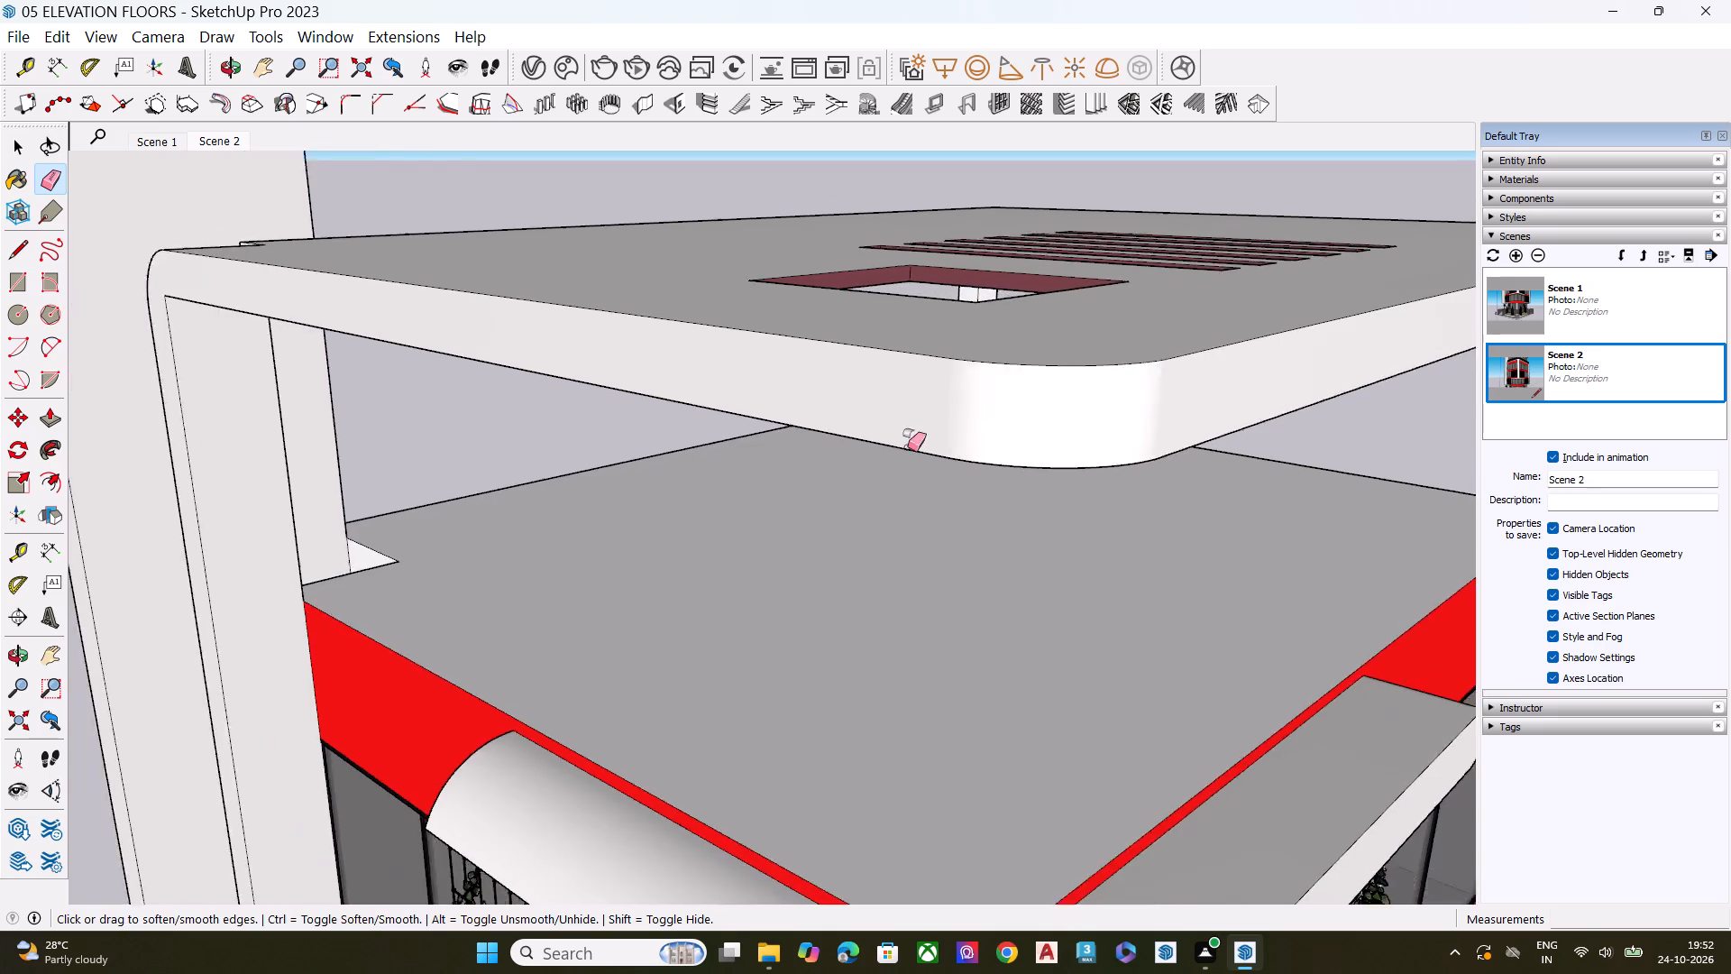
pyautogui.scroll(-15, 908, 446)
pyautogui.moveTo(872, 453); pyautogui.dragTo(892, 472, button='middle')
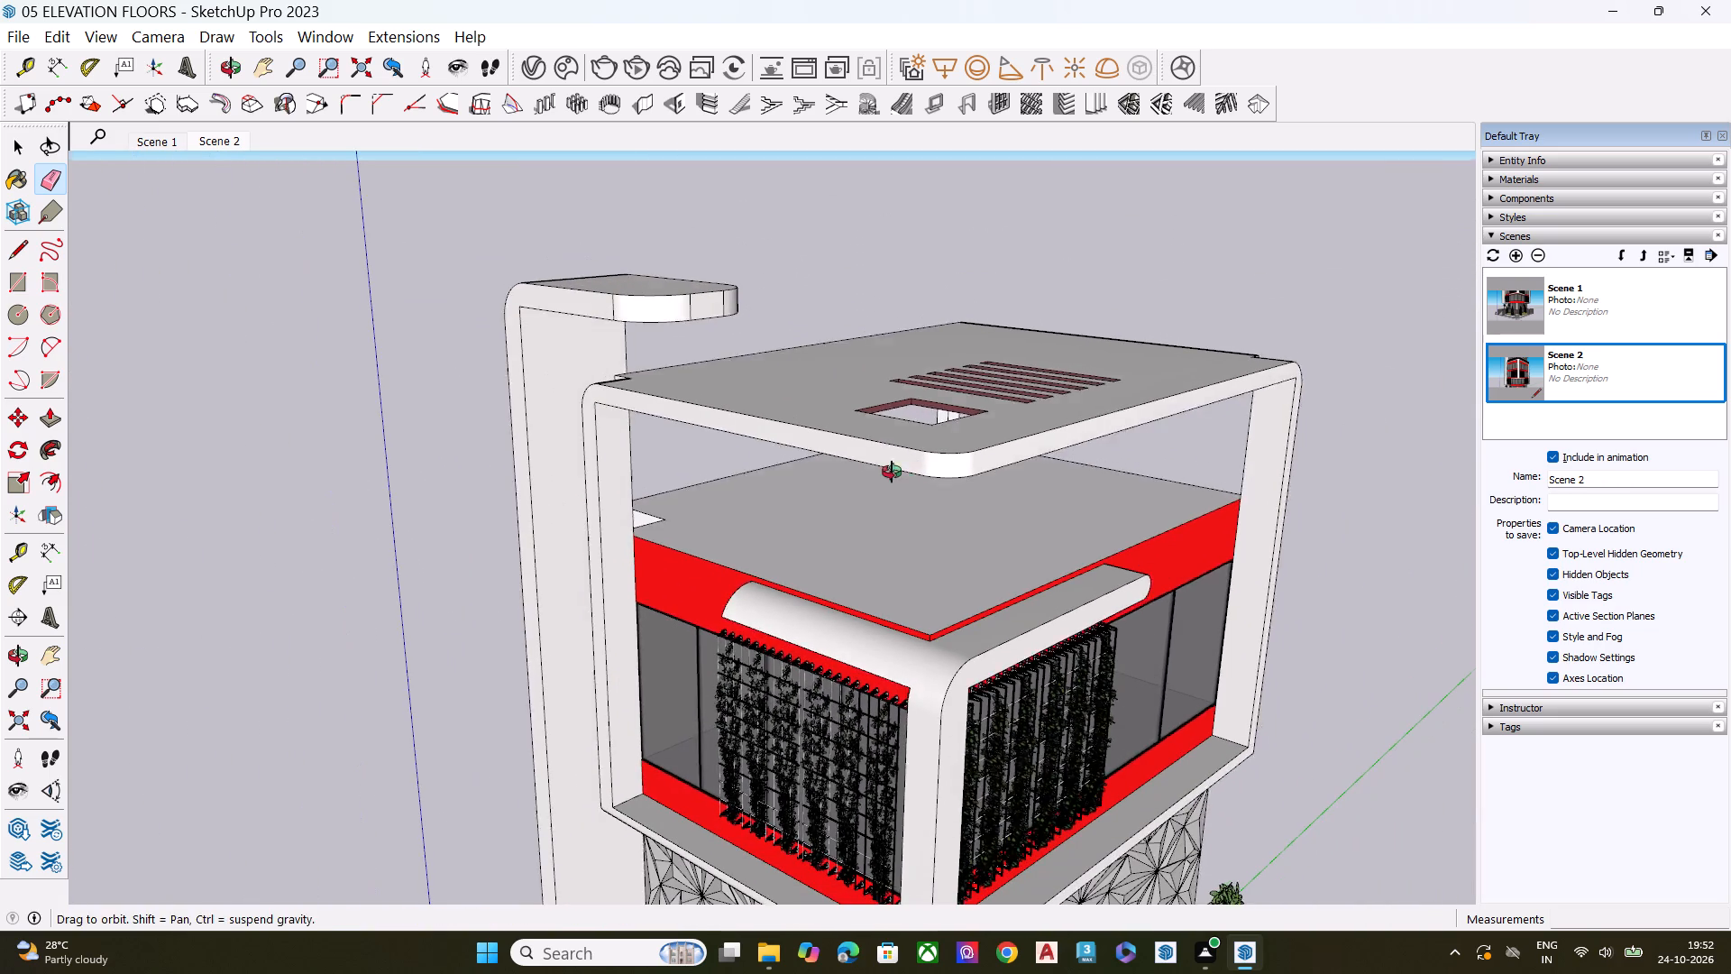
pyautogui.moveTo(892, 472); pyautogui.dragTo(947, 493, button='middle')
pyautogui.scroll(9, 742, 293)
pyautogui.click(552, 531)
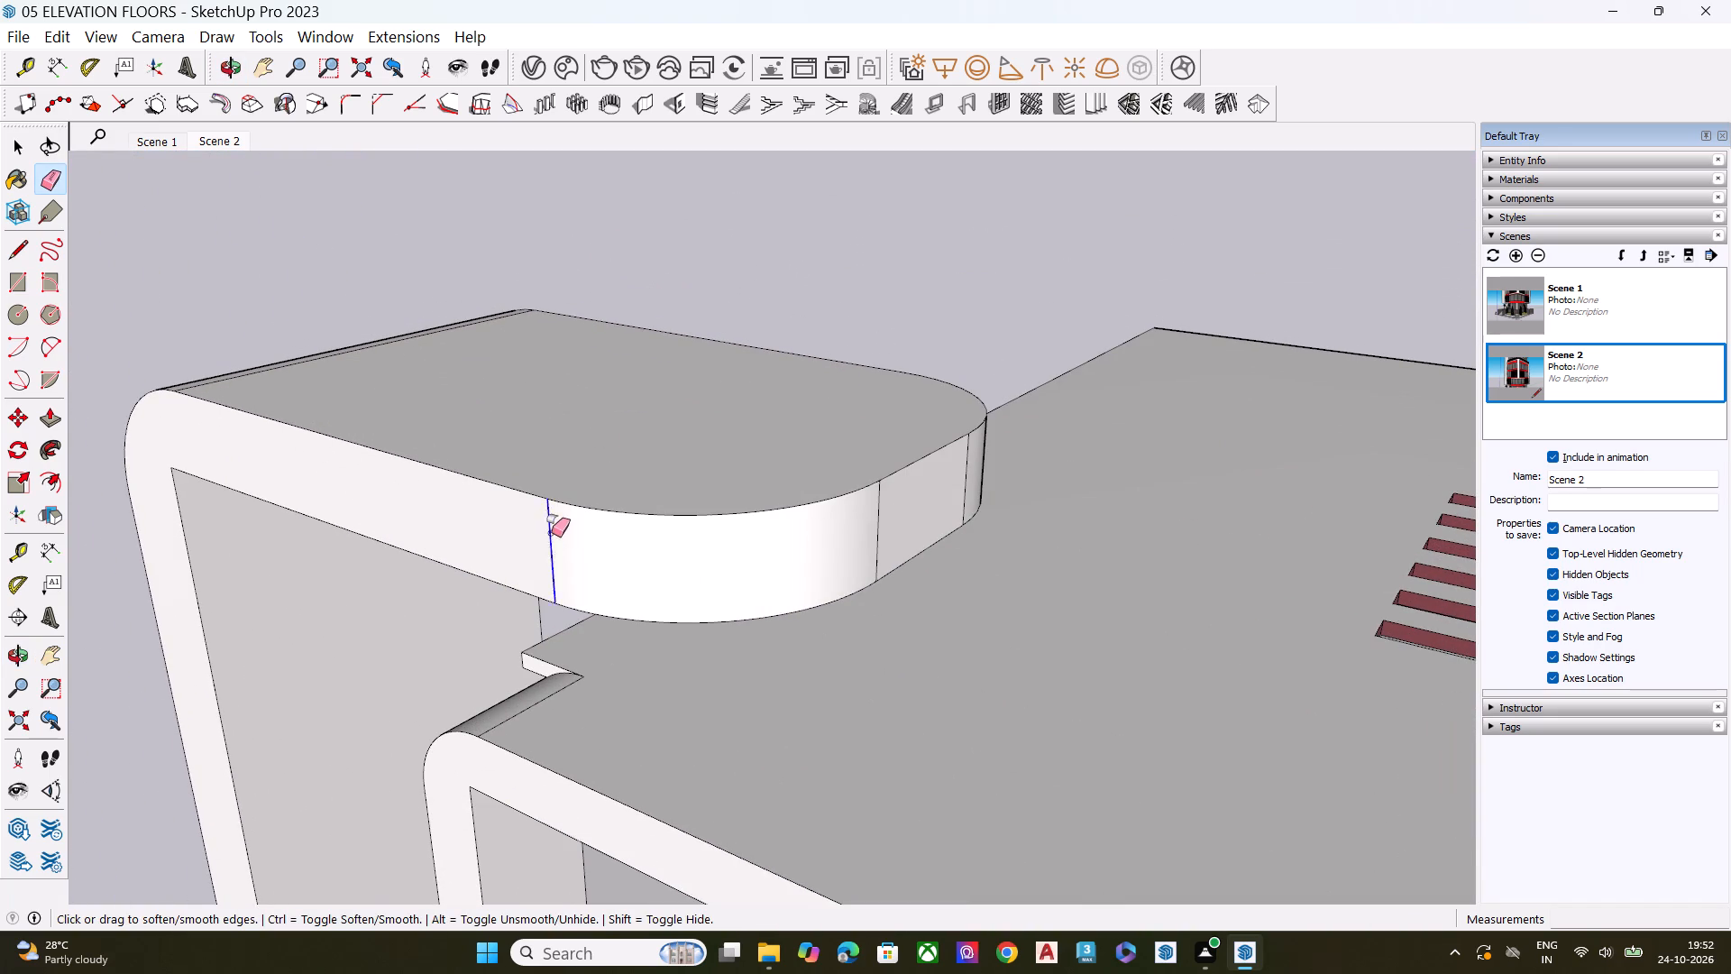
pyautogui.click(879, 523)
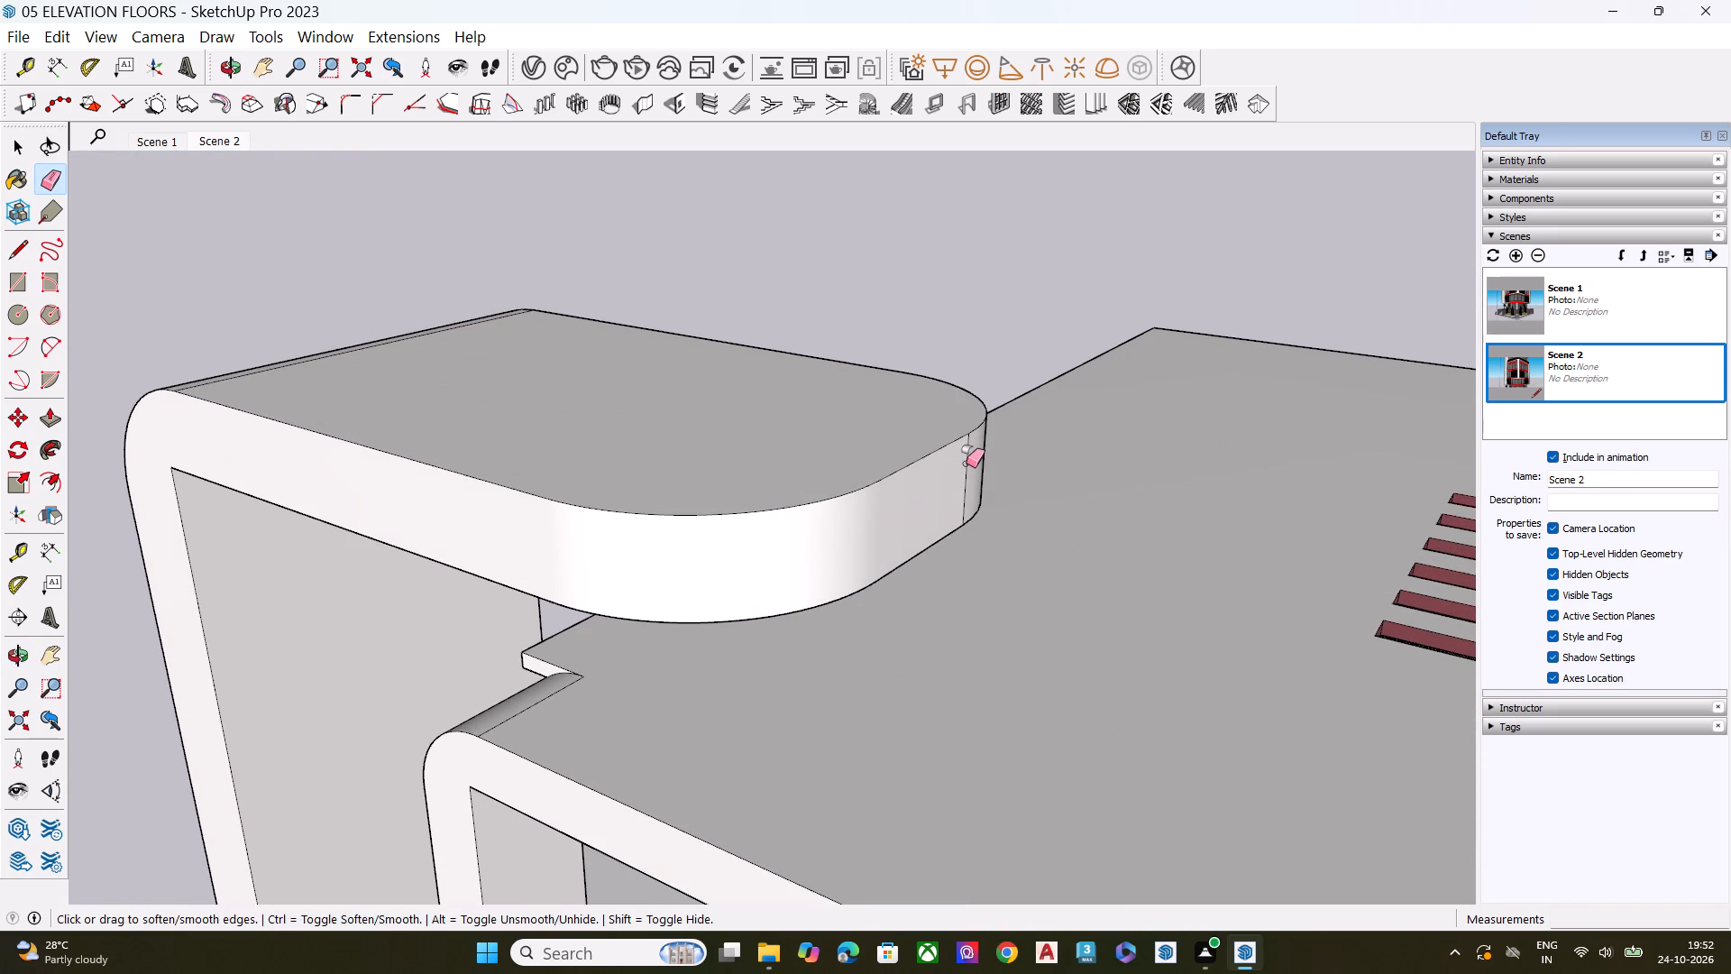
pyautogui.click(966, 462)
pyautogui.moveTo(959, 473); pyautogui.dragTo(262, 466, button='middle')
pyautogui.scroll(1, 283, 468)
pyautogui.scroll(3, 1127, 443)
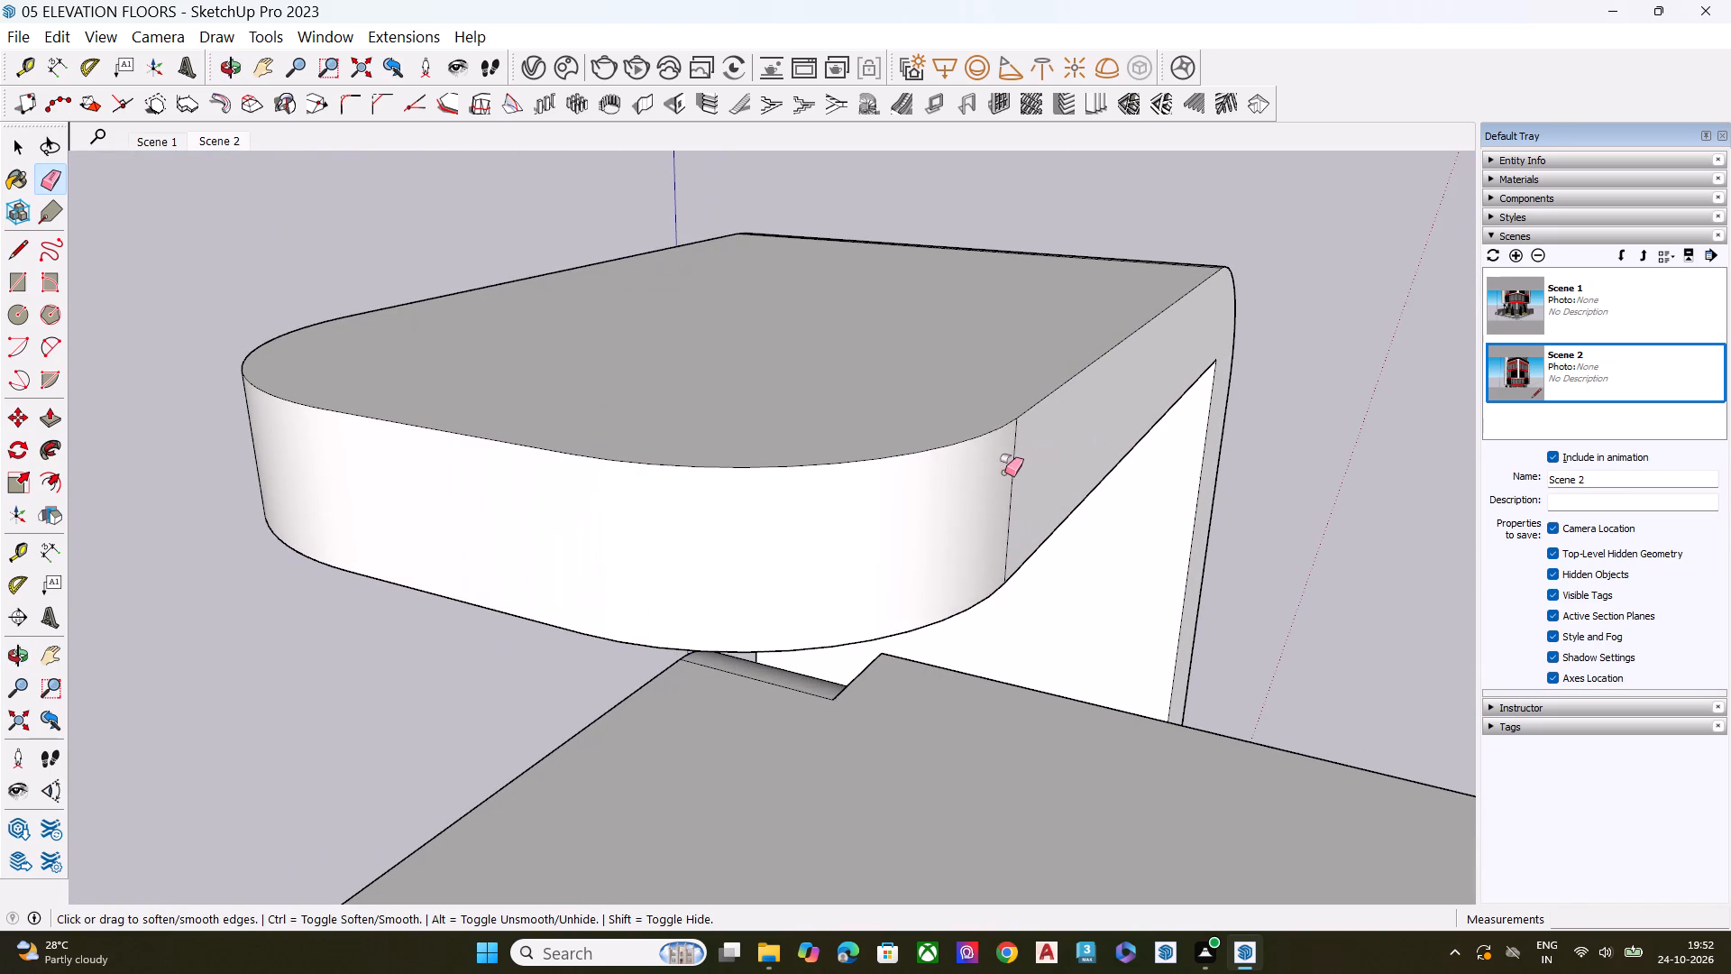
pyautogui.click(1013, 470)
pyautogui.press('space')
# Check the smoothed roof edges from farther out and return to the saved Scene 2 view.
pyautogui.scroll(-5, 954, 427)
pyautogui.moveTo(668, 458); pyautogui.dragTo(1220, 385, button='middle')
pyautogui.scroll(-2, 884, 348)
pyautogui.scroll(1, 870, 352)
pyautogui.scroll(-3, 869, 352)
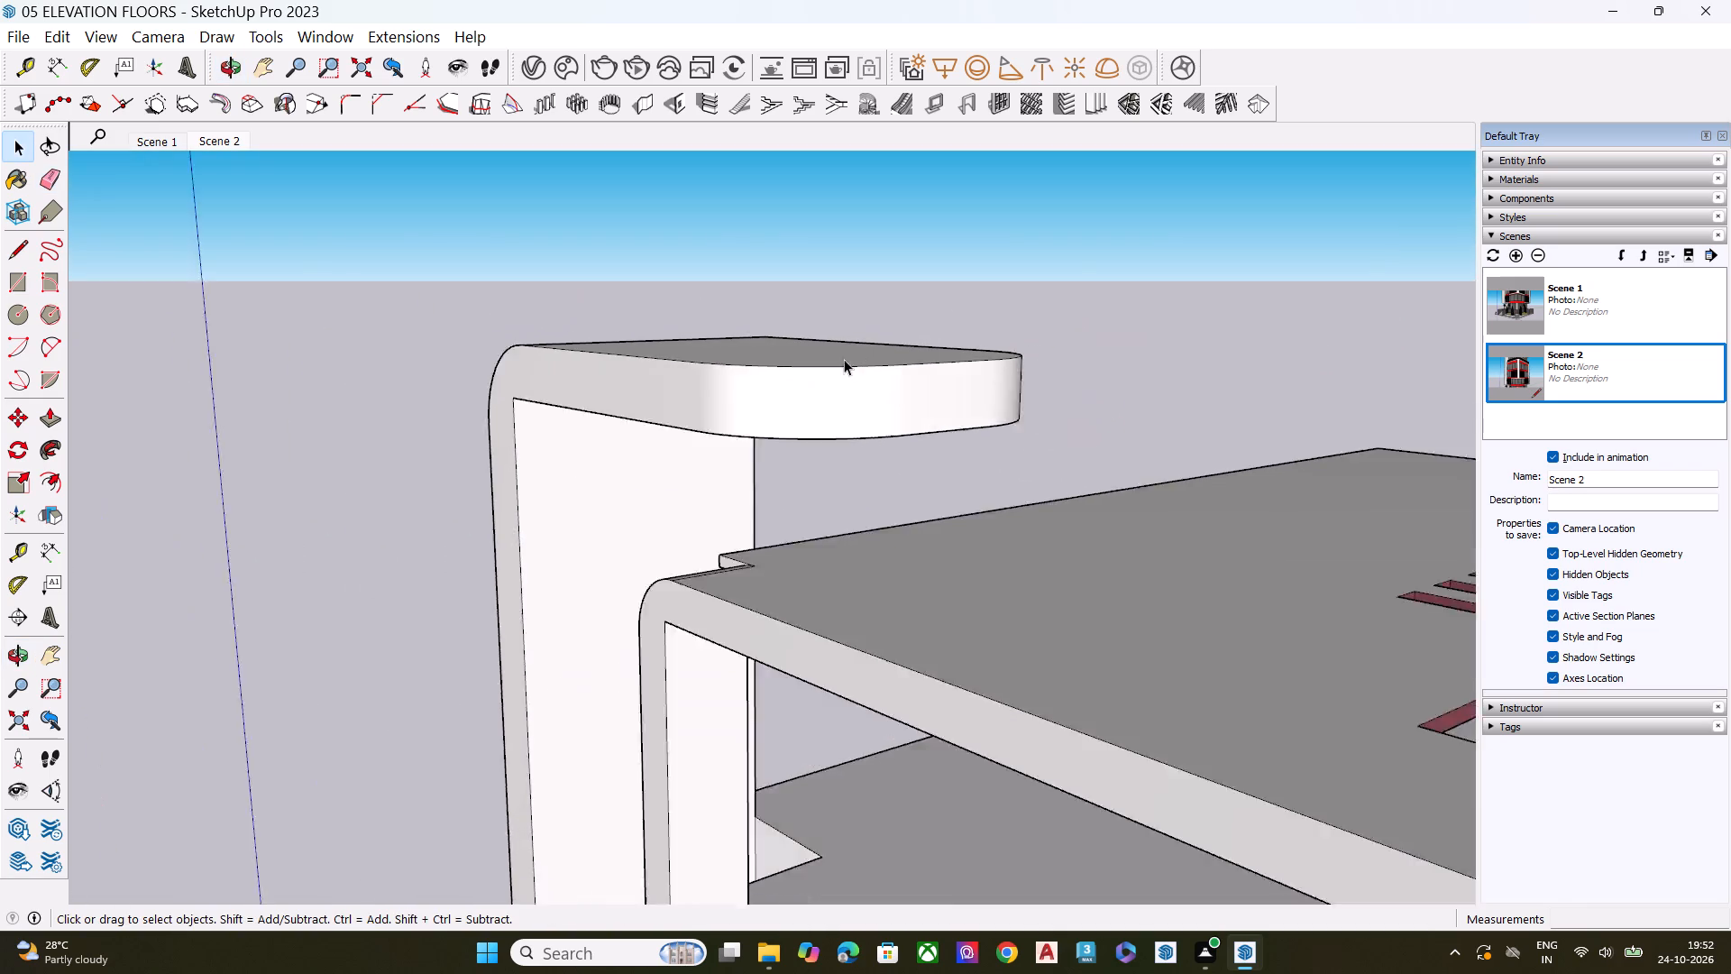
pyautogui.scroll(-16, 844, 359)
pyautogui.scroll(-12, 765, 354)
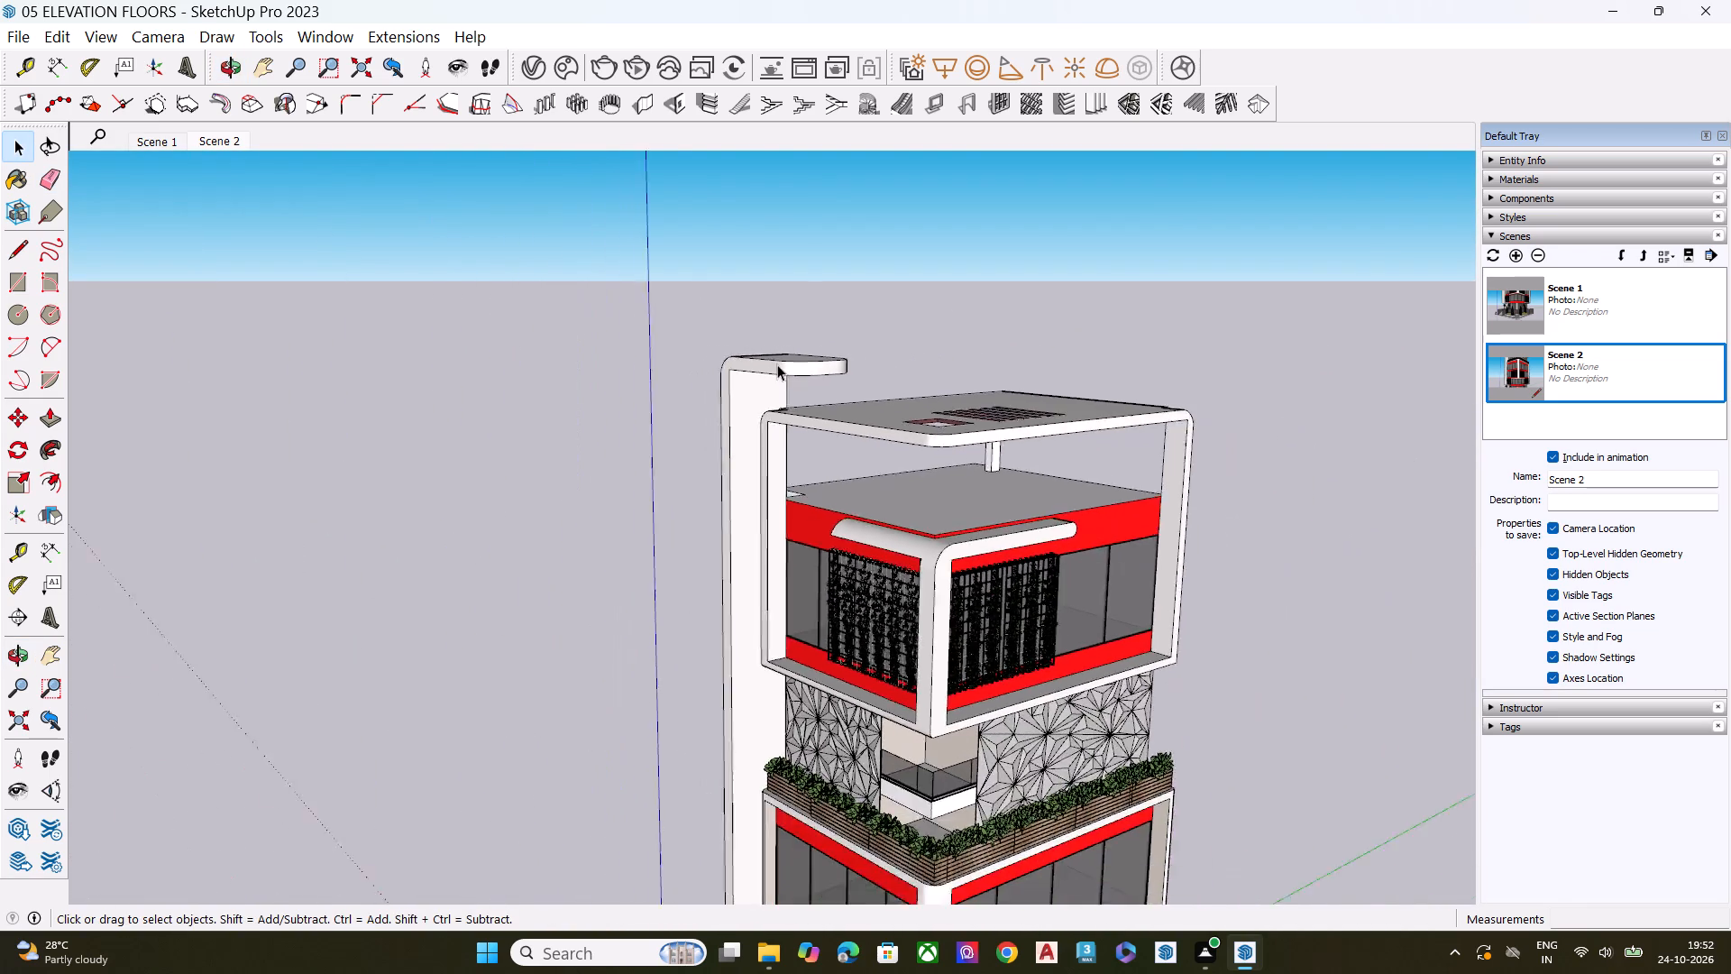
pyautogui.scroll(-3, 777, 364)
pyautogui.moveTo(949, 558); pyautogui.dragTo(942, 463, button='middle')
pyautogui.click(212, 137)
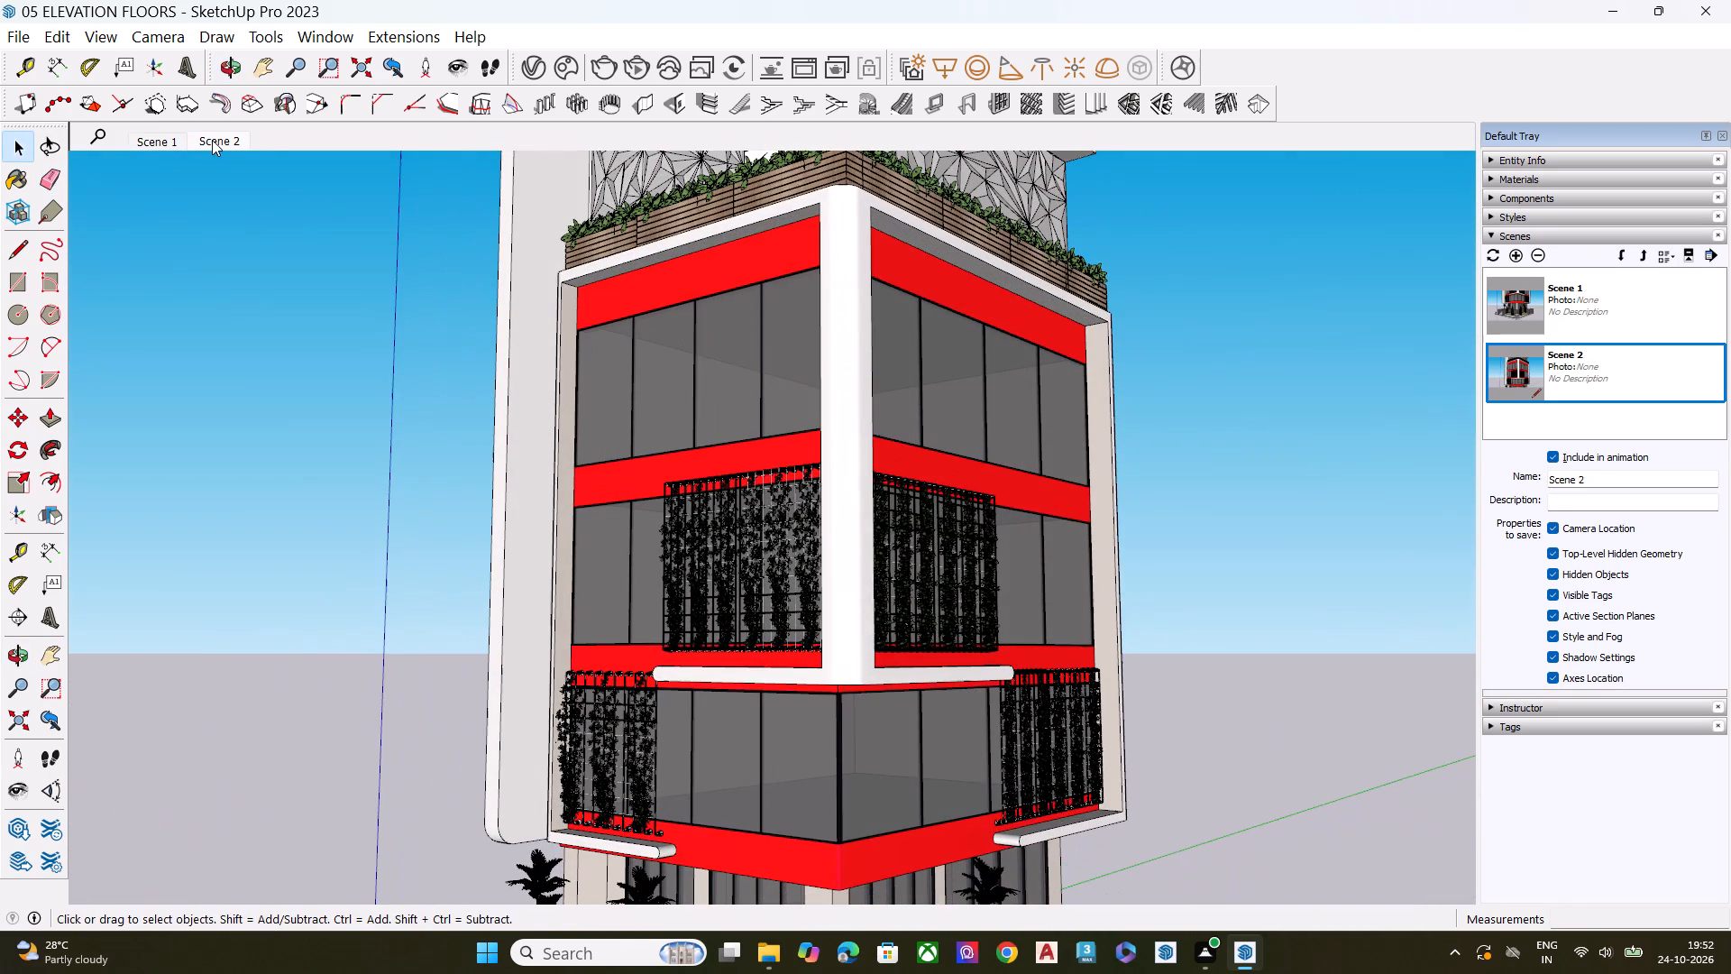
# Add a third scene of the front corner from slightly below, framing the planter band, patterned wall floor, top glazed floor and roof frame.
pyautogui.scroll(-6, 832, 400)
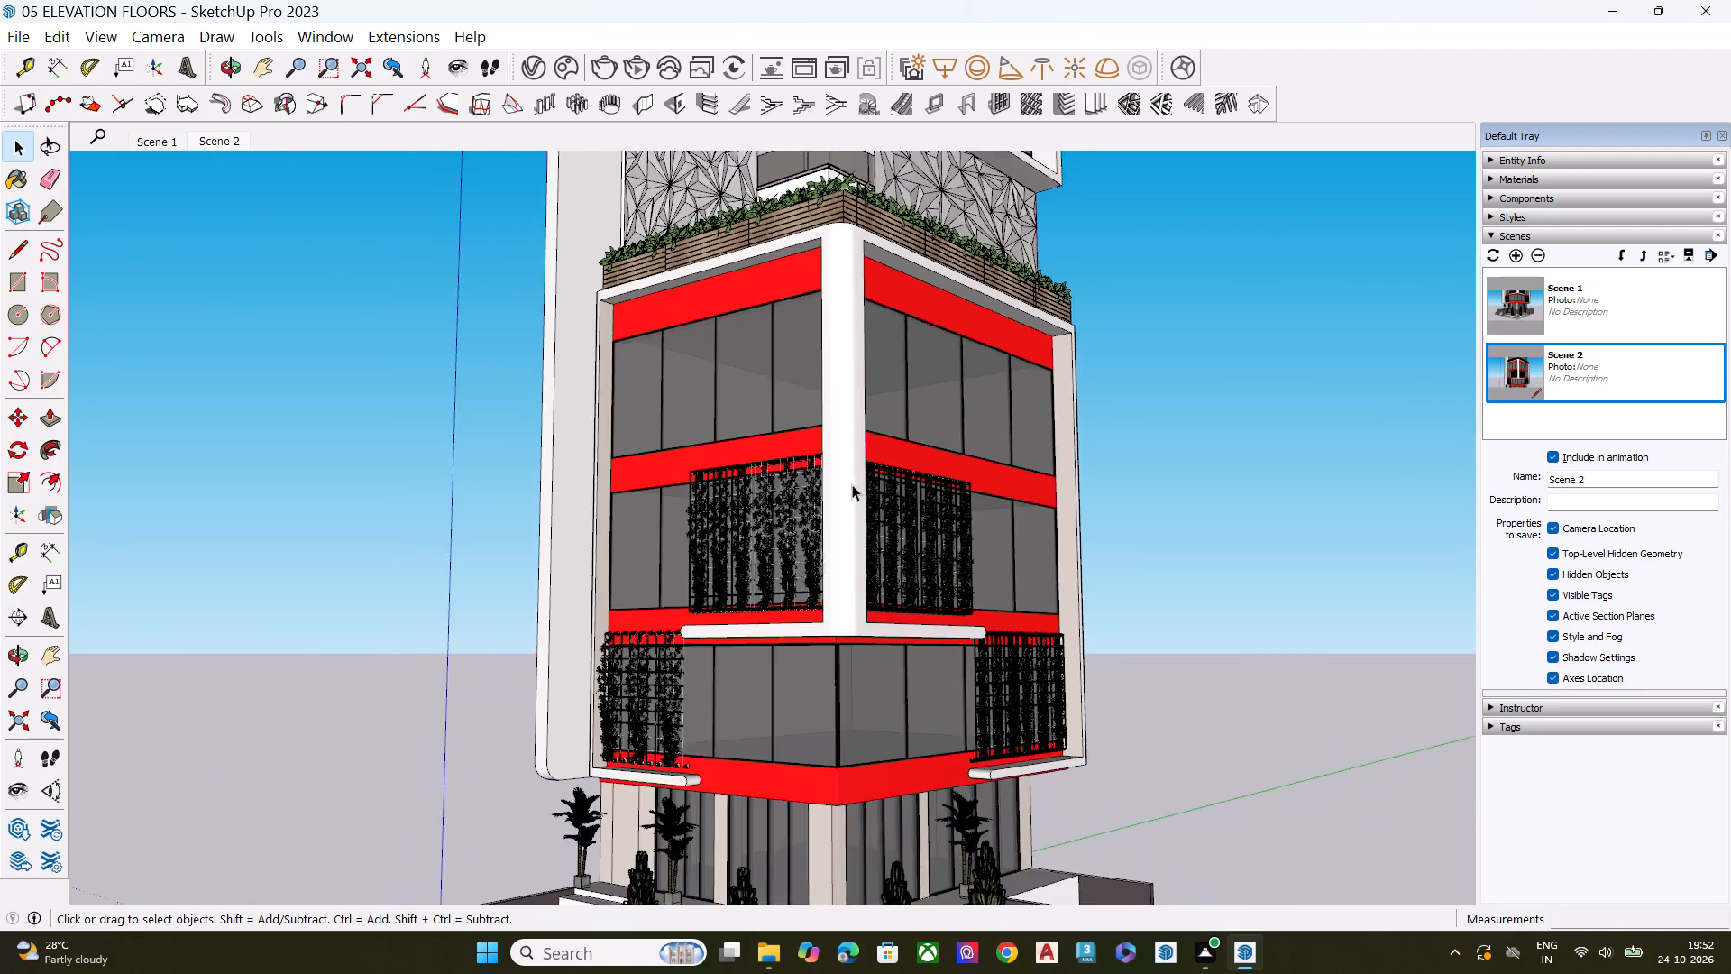
pyautogui.scroll(-1, 852, 484)
pyautogui.scroll(-5, 920, 427)
pyautogui.press('h')
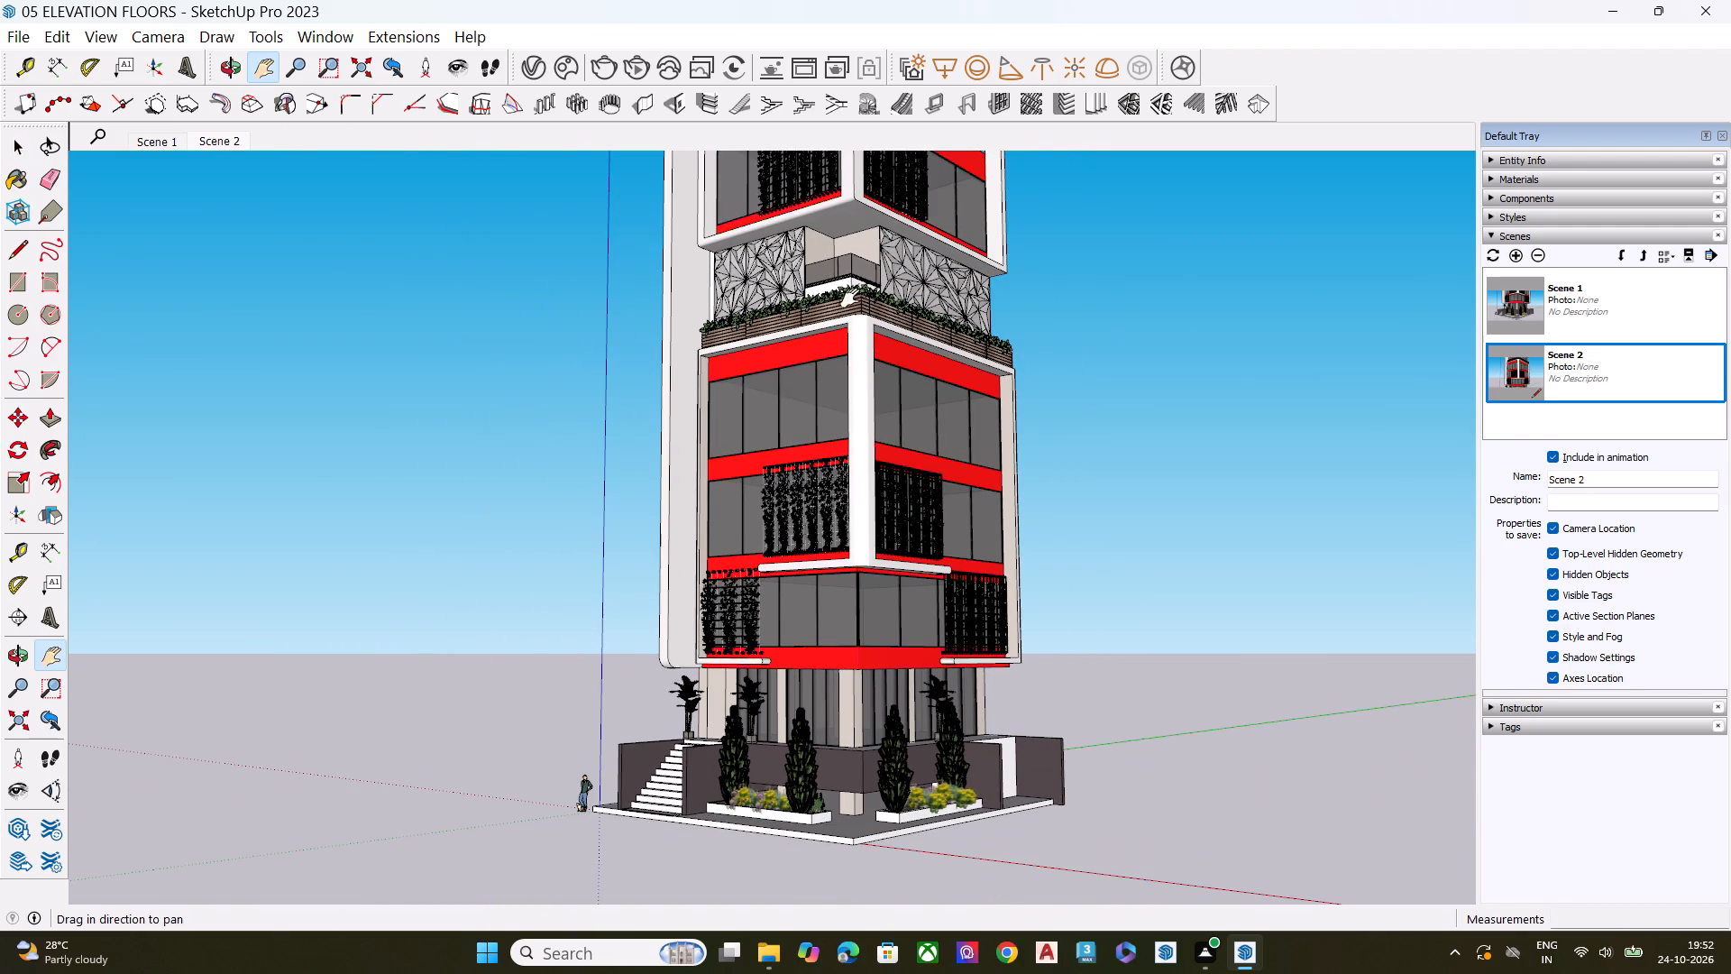
pyautogui.moveTo(852, 278); pyautogui.dragTo(866, 471)
pyautogui.scroll(6, 838, 295)
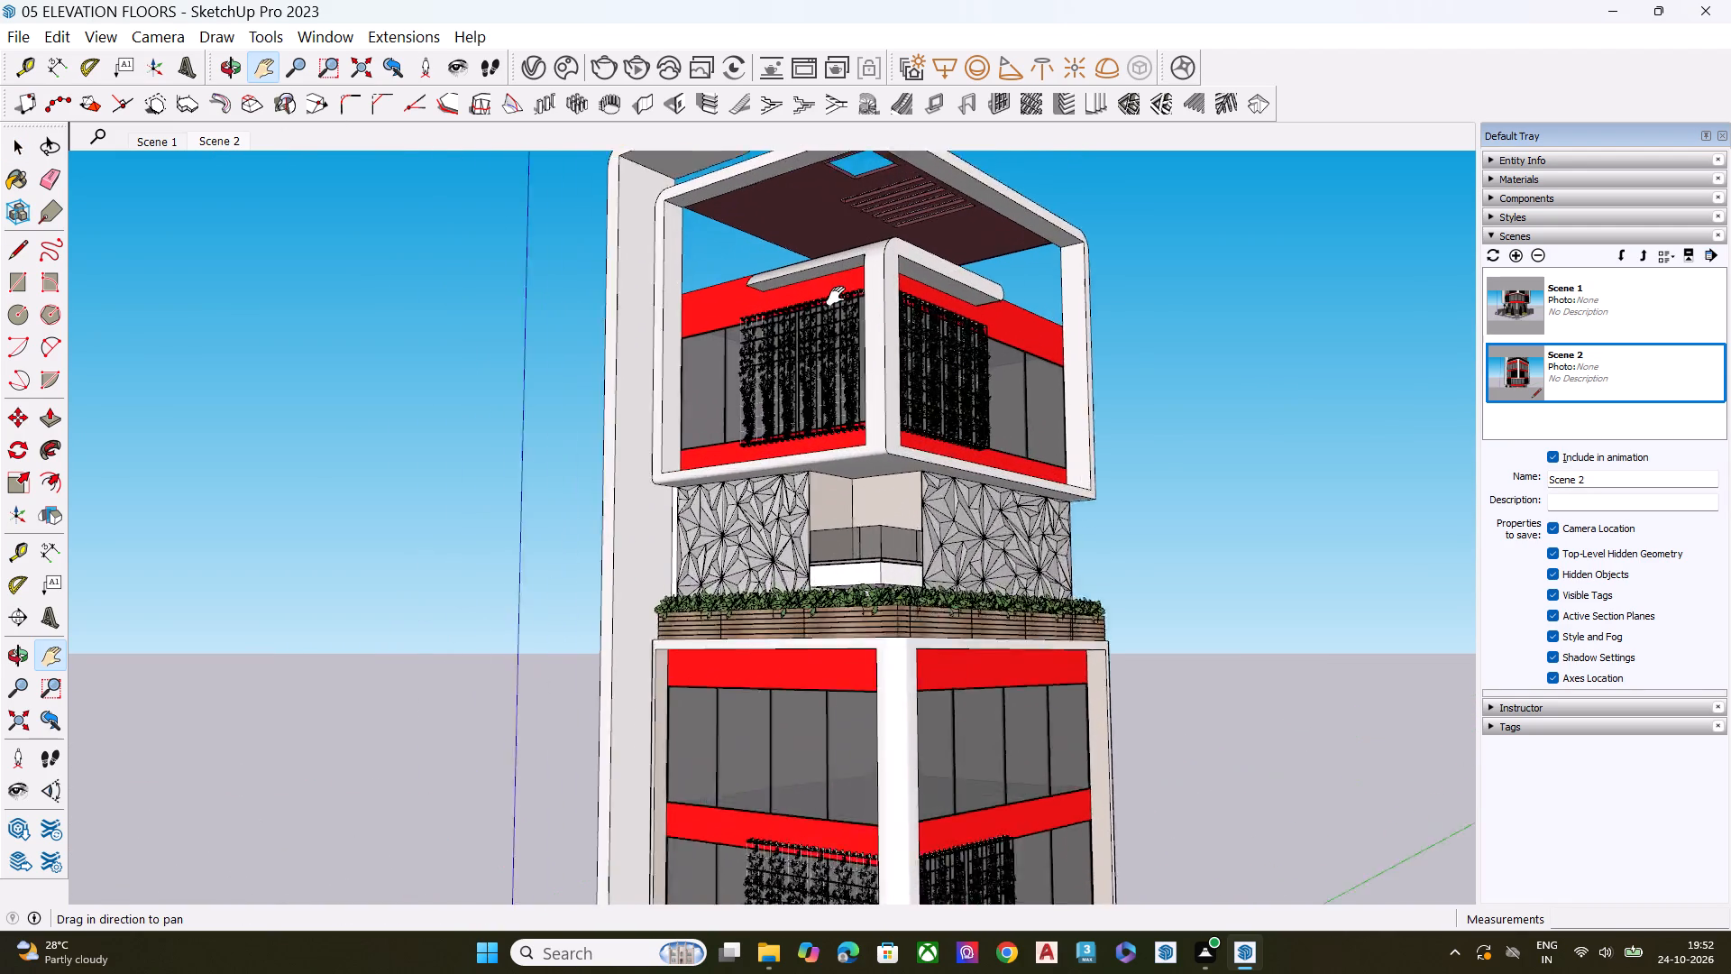
pyautogui.scroll(3, 836, 296)
pyautogui.moveTo(876, 427); pyautogui.dragTo(845, 443)
pyautogui.moveTo(890, 446); pyautogui.dragTo(890, 449, button='middle')
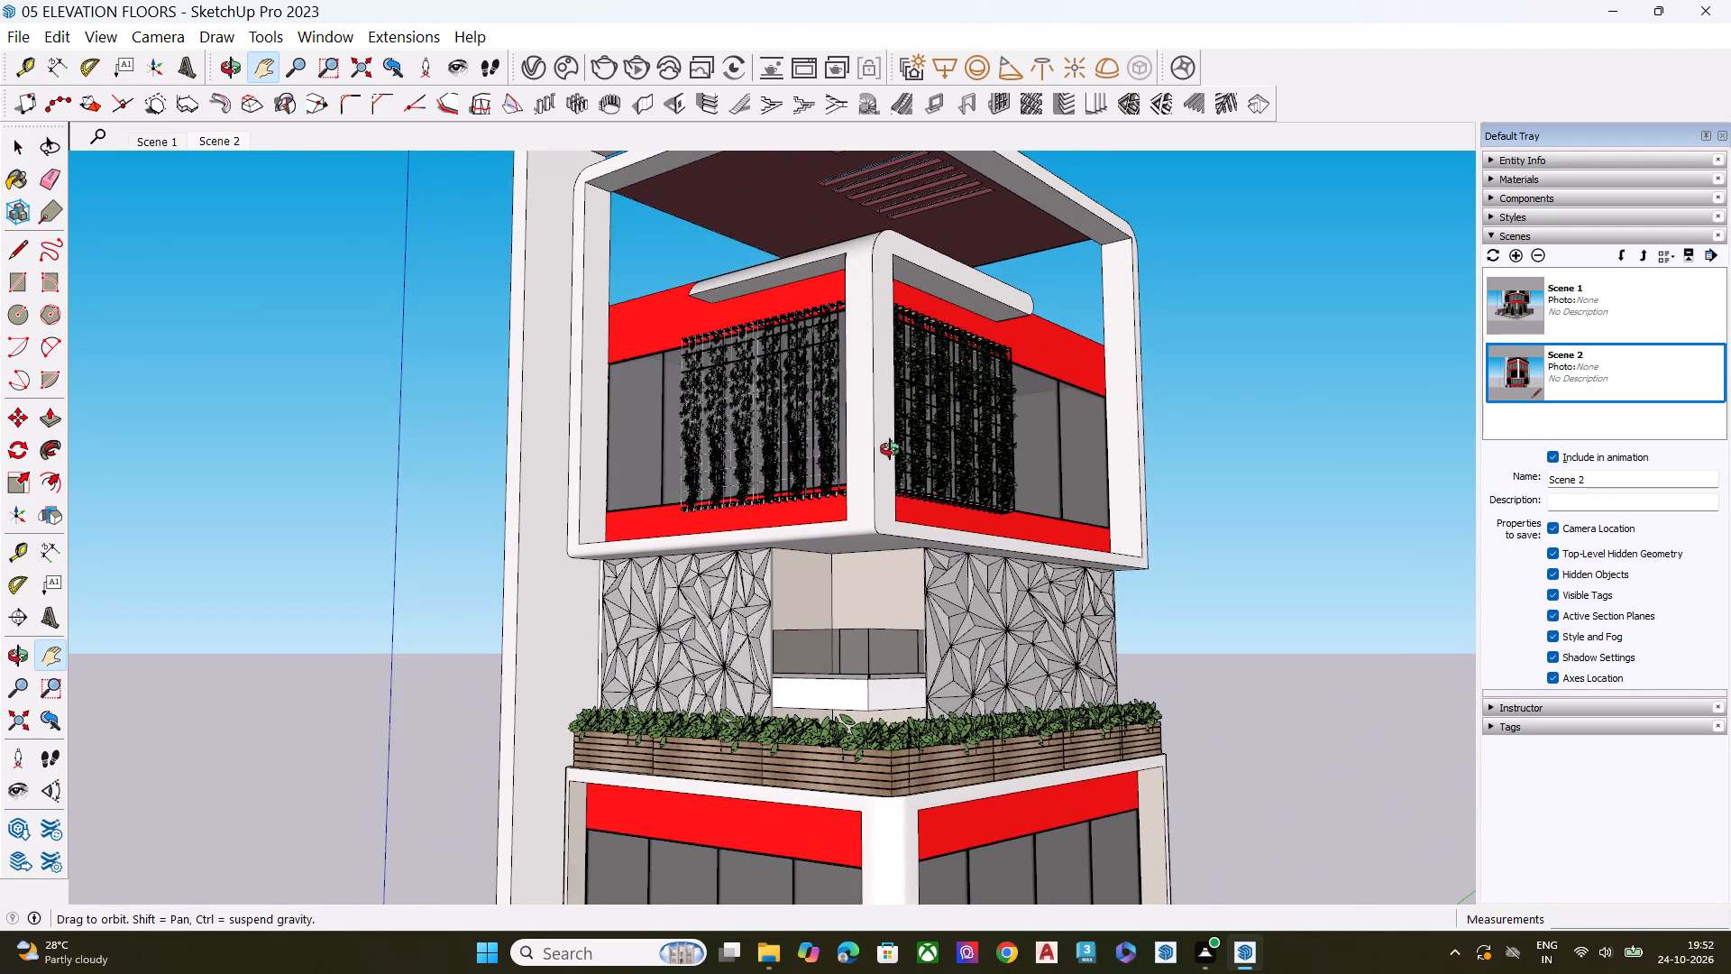
pyautogui.moveTo(890, 449); pyautogui.dragTo(879, 540, button='middle')
pyautogui.moveTo(854, 437); pyautogui.dragTo(894, 511)
pyautogui.scroll(-2, 862, 512)
pyautogui.moveTo(878, 505); pyautogui.dragTo(852, 443, button='middle')
pyautogui.moveTo(934, 476); pyautogui.dragTo(910, 472)
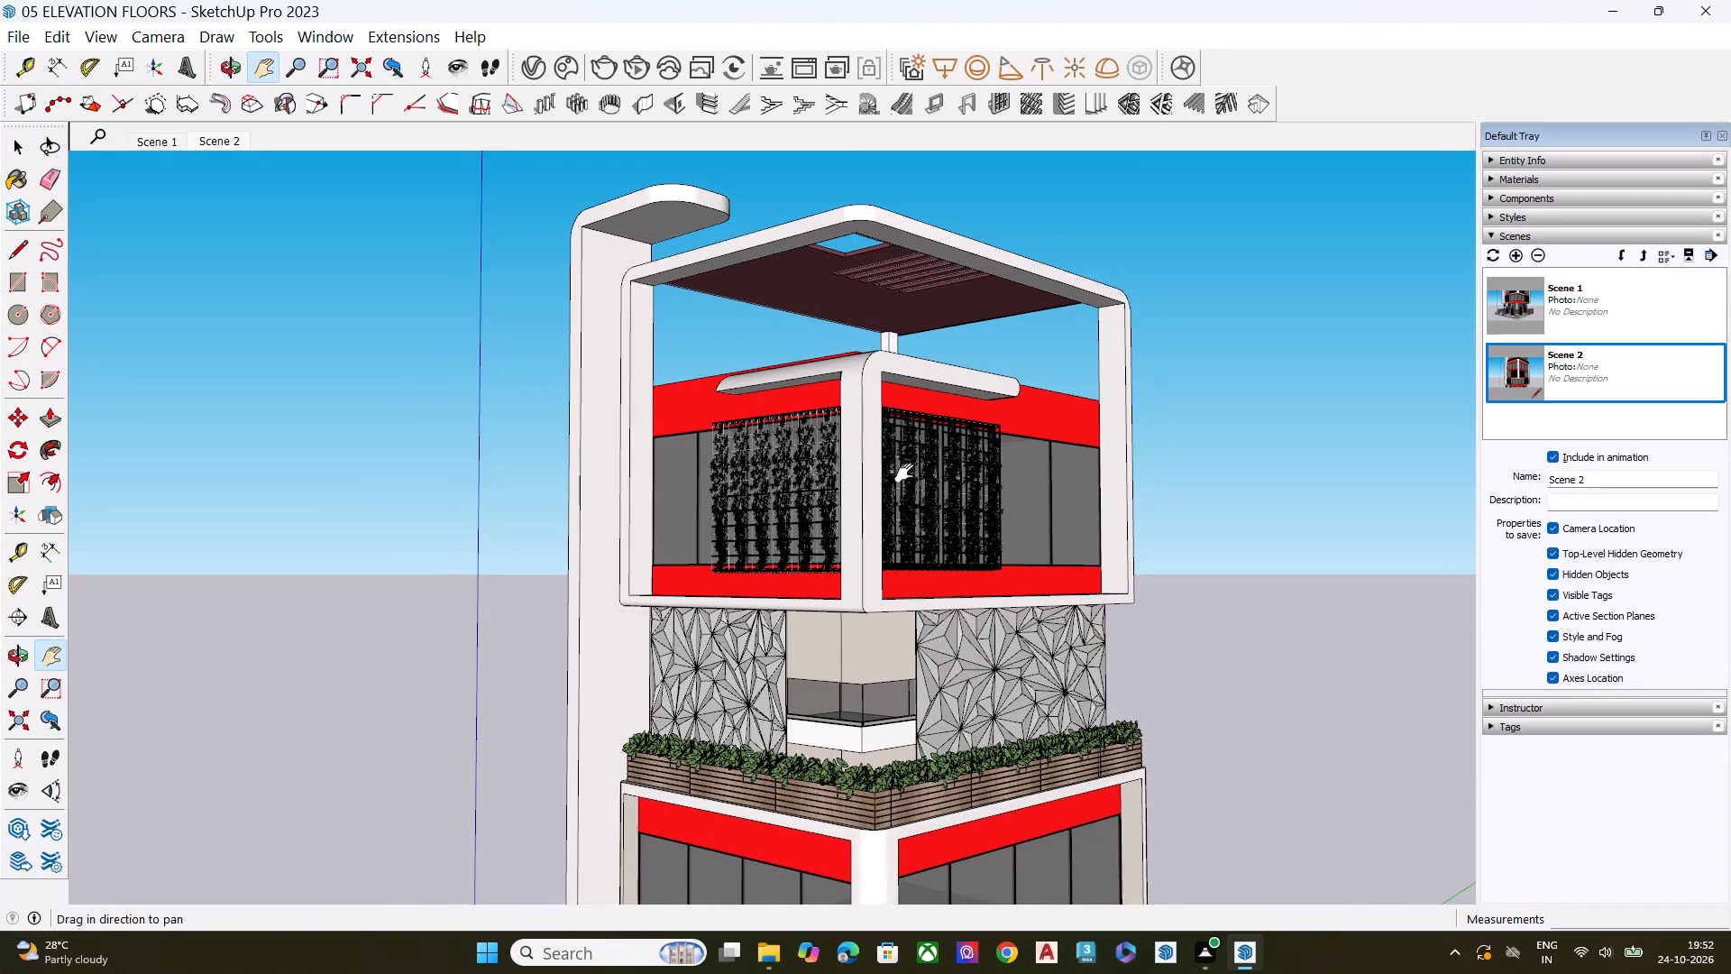
pyautogui.scroll(1, 876, 495)
pyautogui.moveTo(877, 494); pyautogui.dragTo(876, 475)
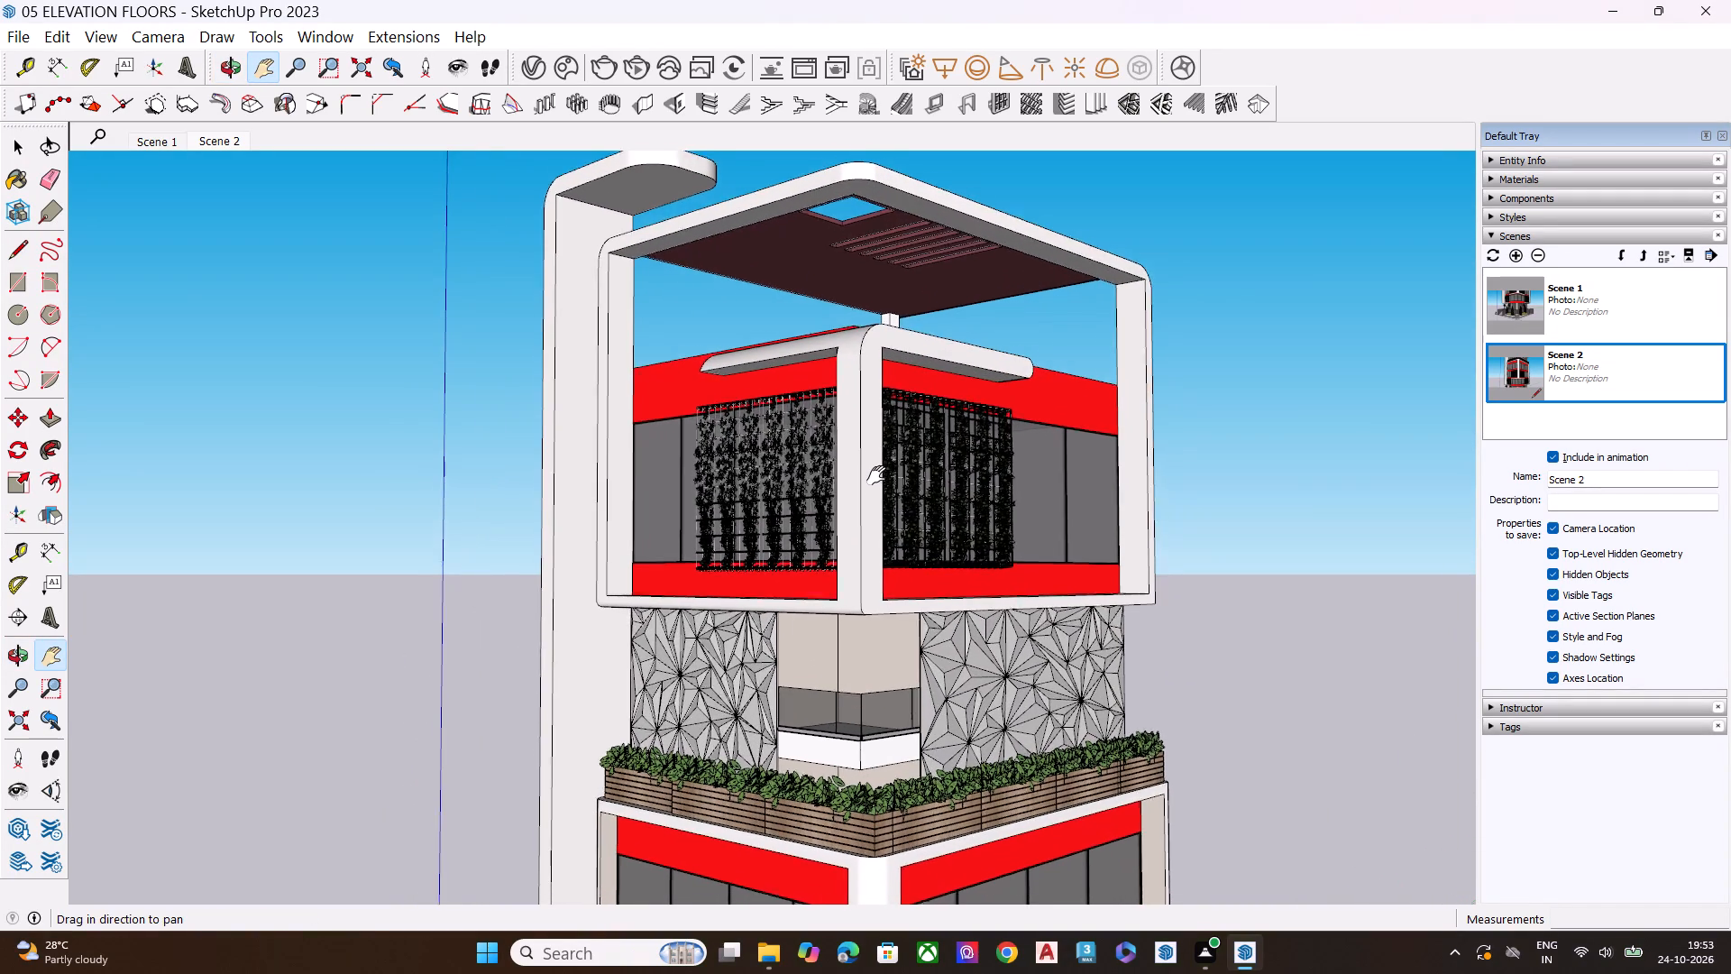
pyautogui.moveTo(876, 475); pyautogui.dragTo(873, 485)
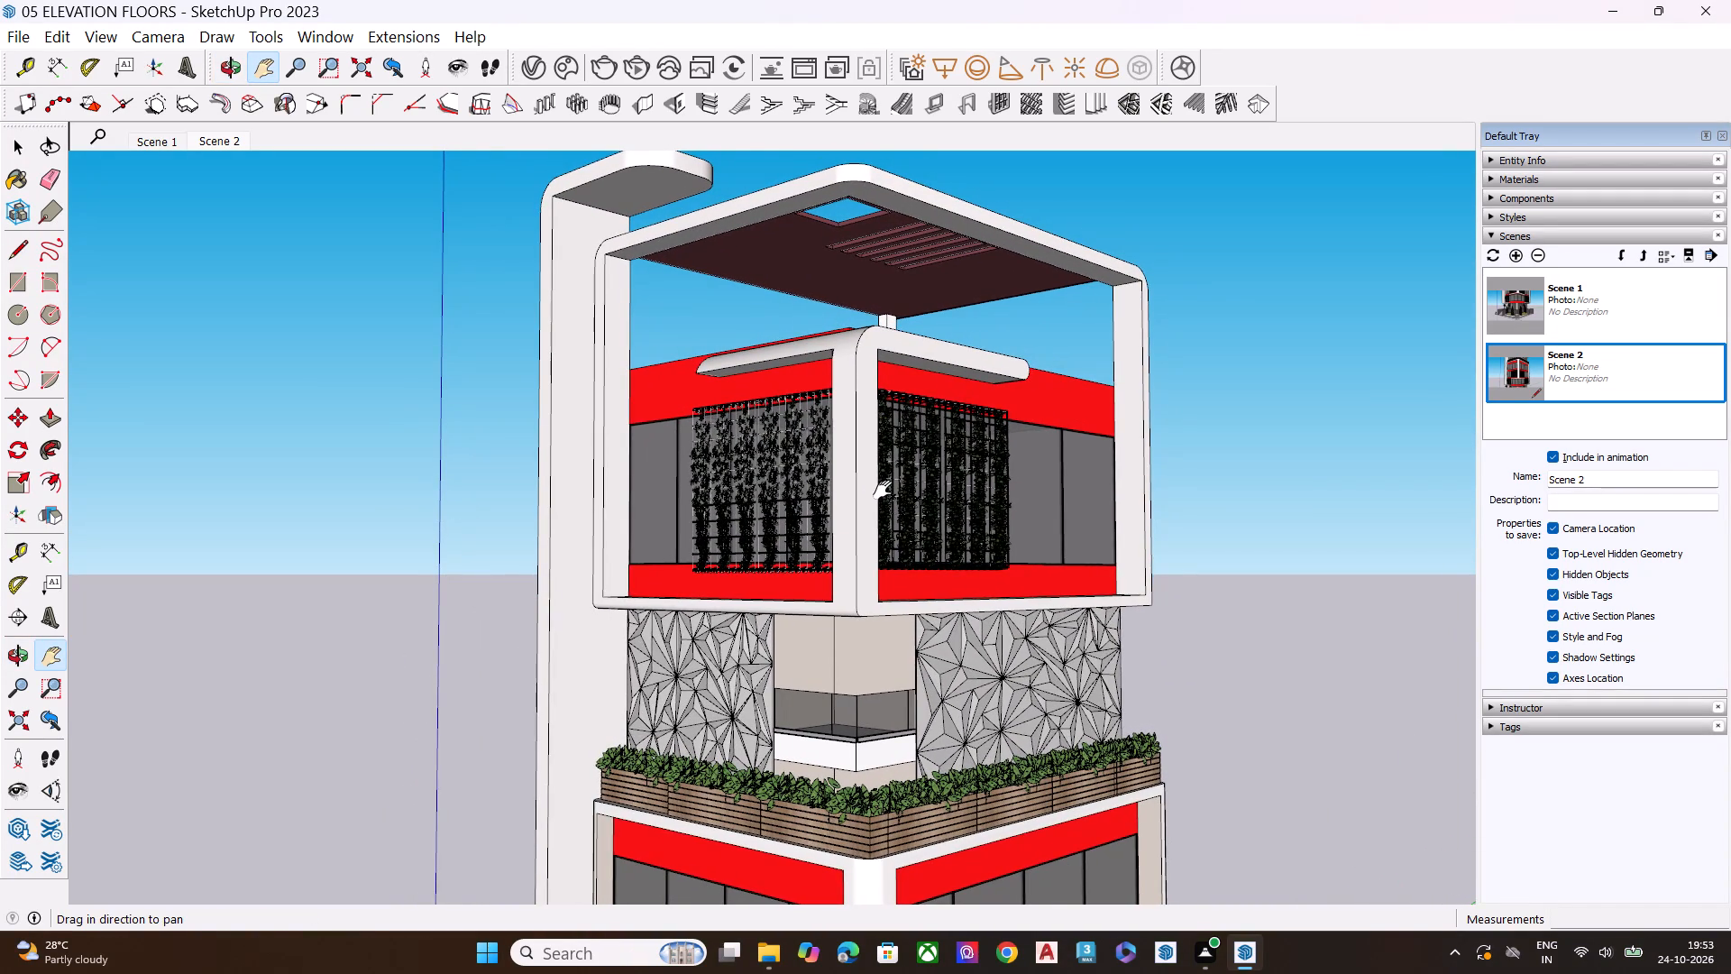
pyautogui.scroll(1, 883, 490)
pyautogui.scroll(-1, 876, 490)
pyautogui.moveTo(865, 496); pyautogui.dragTo(865, 484)
pyautogui.scroll(-1, 876, 480)
pyautogui.moveTo(861, 485); pyautogui.dragTo(847, 492)
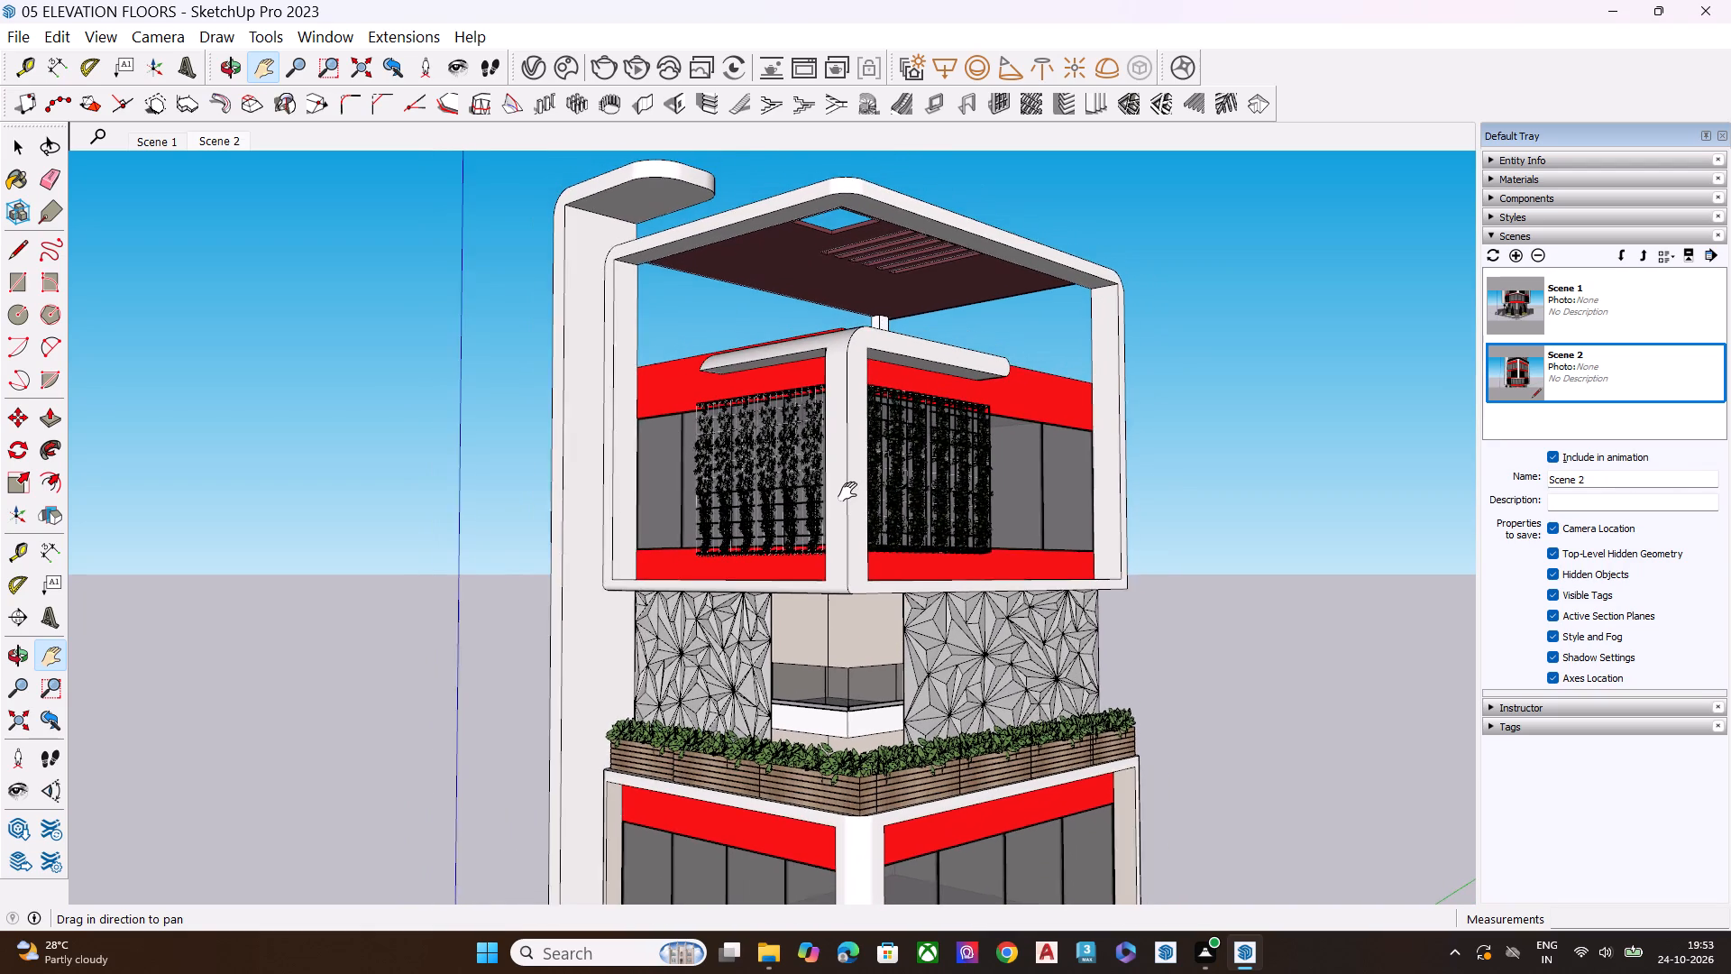
pyautogui.moveTo(847, 492); pyautogui.dragTo(843, 527)
pyautogui.moveTo(845, 514); pyautogui.dragTo(838, 483, button='middle')
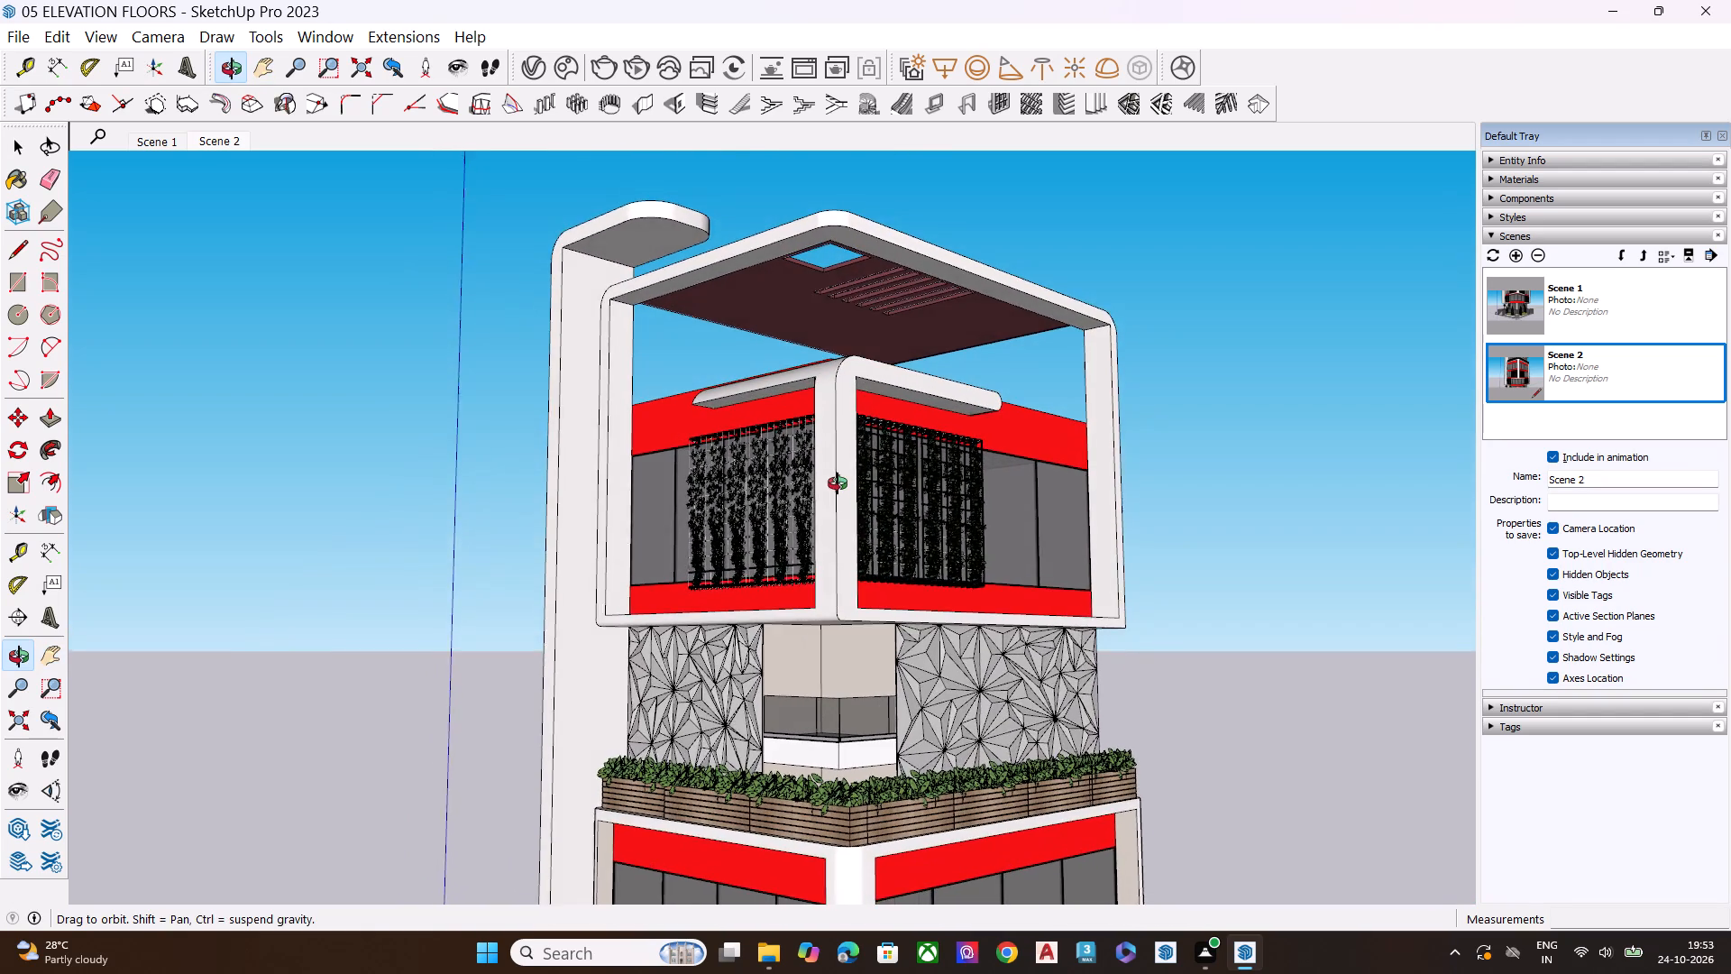
pyautogui.moveTo(838, 483); pyautogui.dragTo(838, 478, button='middle')
pyautogui.scroll(1, 838, 479)
pyautogui.scroll(-1, 838, 480)
pyautogui.moveTo(830, 510); pyautogui.dragTo(833, 498)
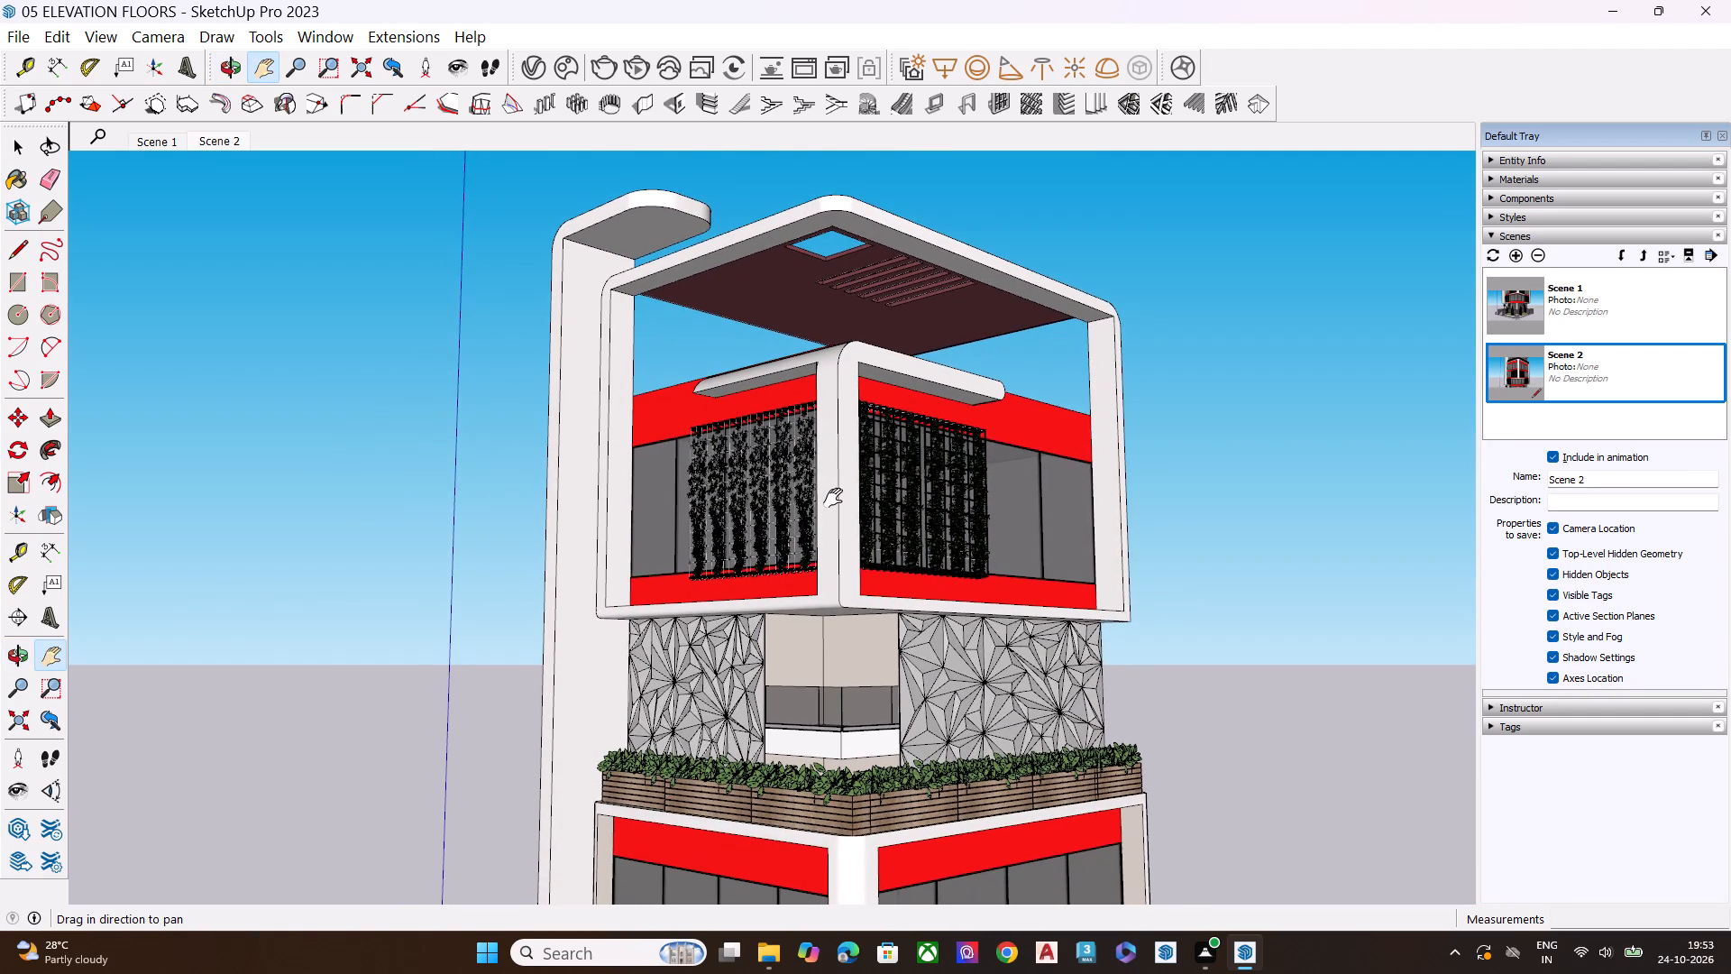
pyautogui.scroll(2, 833, 498)
pyautogui.scroll(-2, 831, 499)
pyautogui.moveTo(827, 545); pyautogui.dragTo(830, 535)
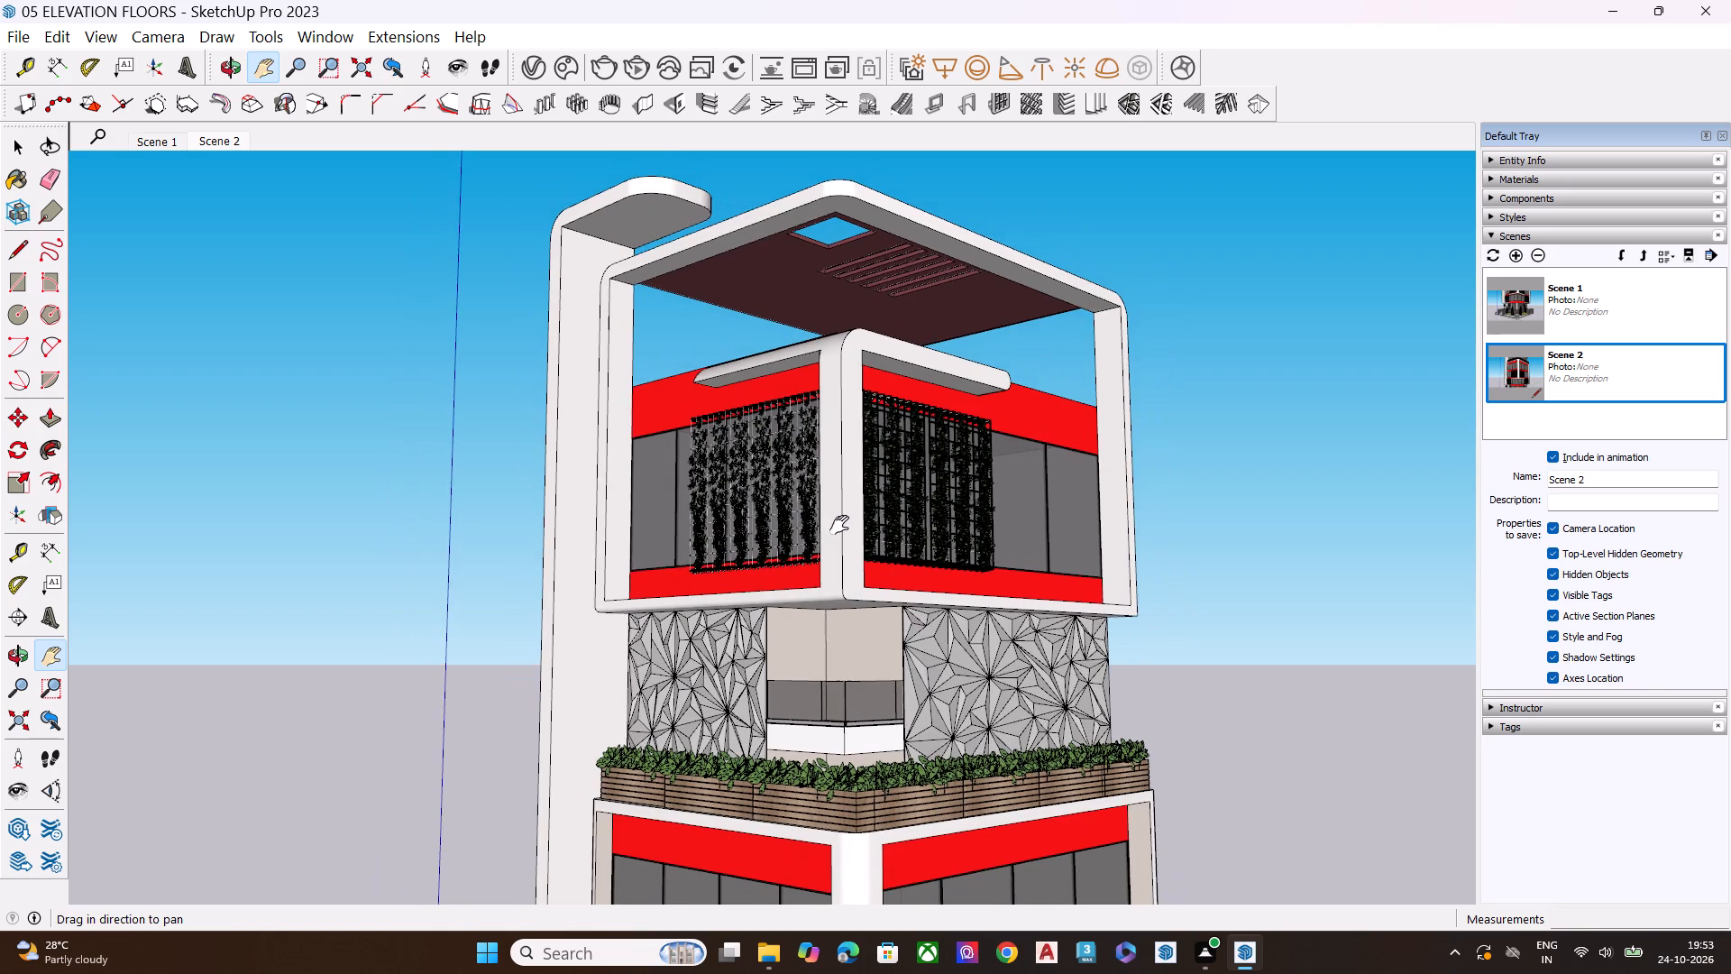
pyautogui.moveTo(838, 521); pyautogui.dragTo(835, 488, button='middle')
pyautogui.scroll(1, 836, 488)
pyautogui.scroll(-1, 830, 493)
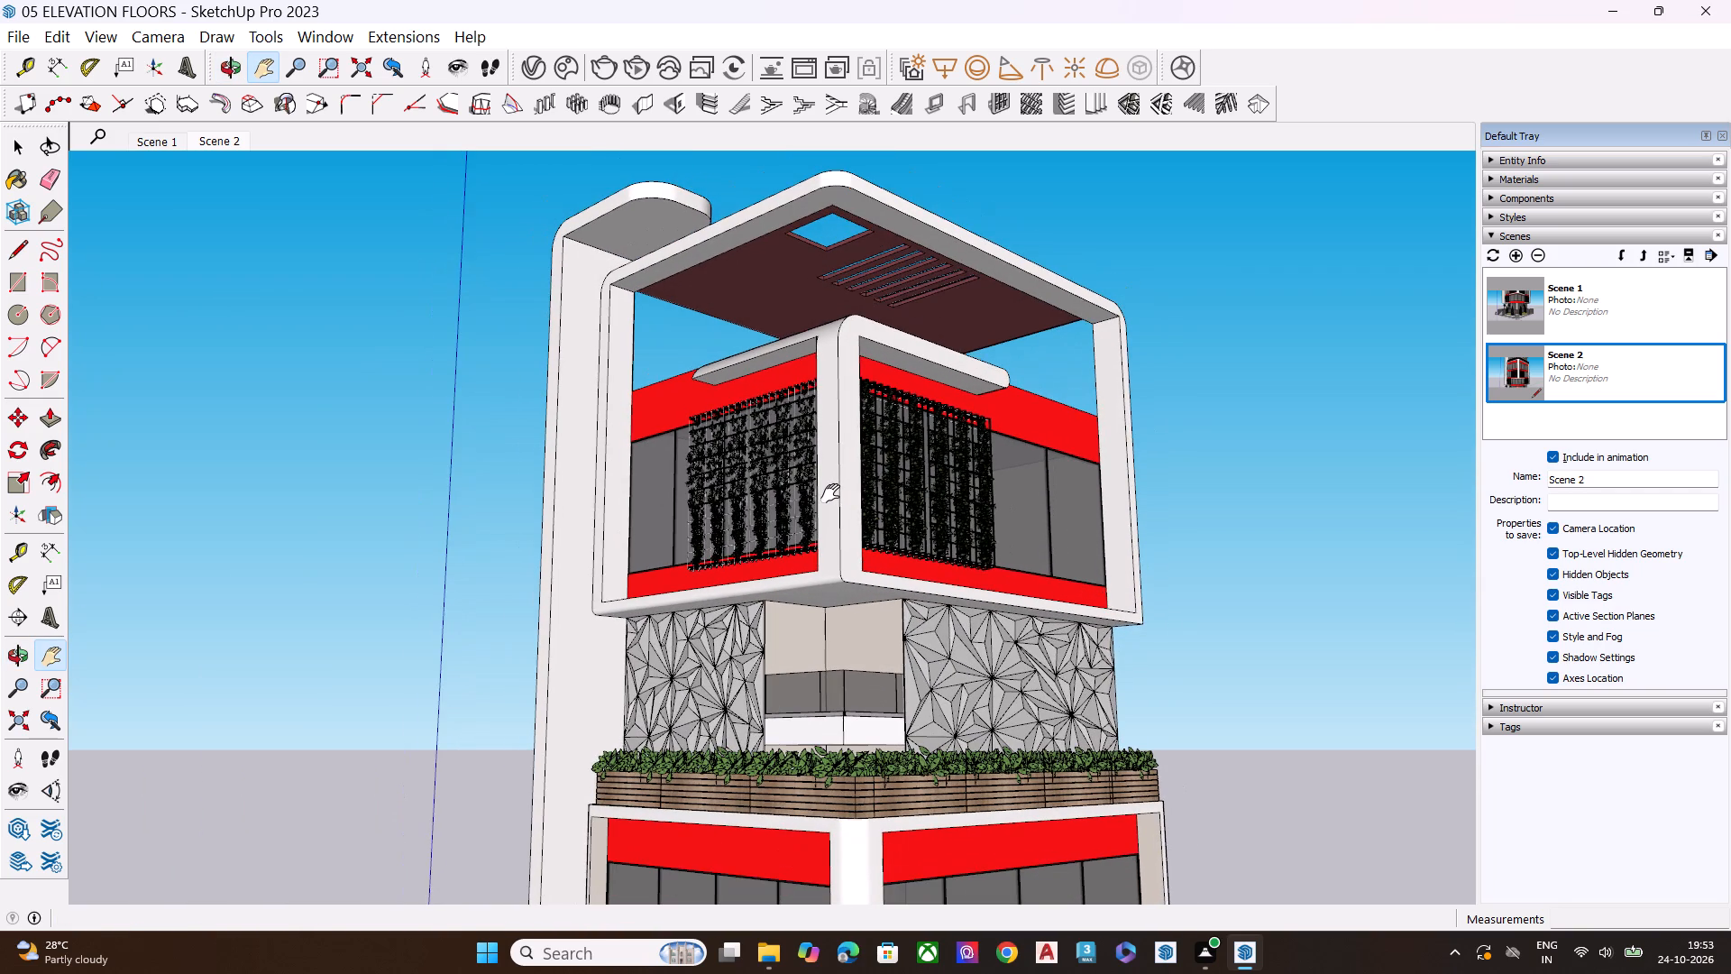
pyautogui.click(1516, 250)
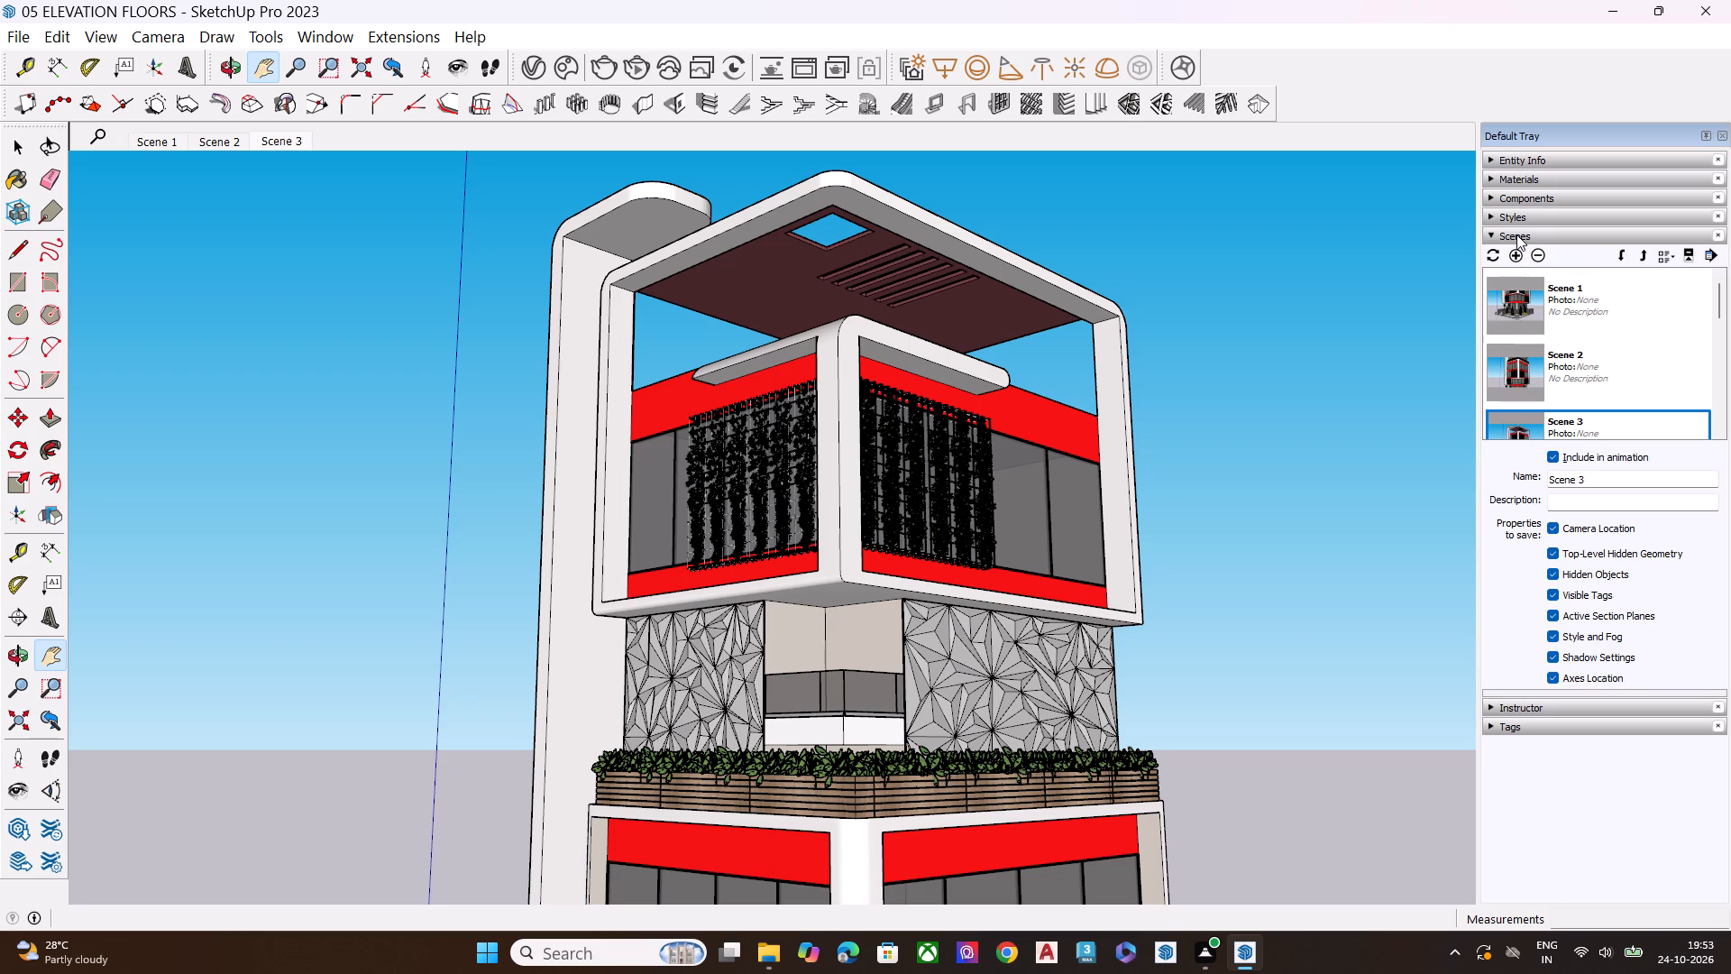
# Examine the upper floors of the stair-side facade, from the planter band to the roof frame.
pyautogui.moveTo(1002, 574); pyautogui.dragTo(891, 579)
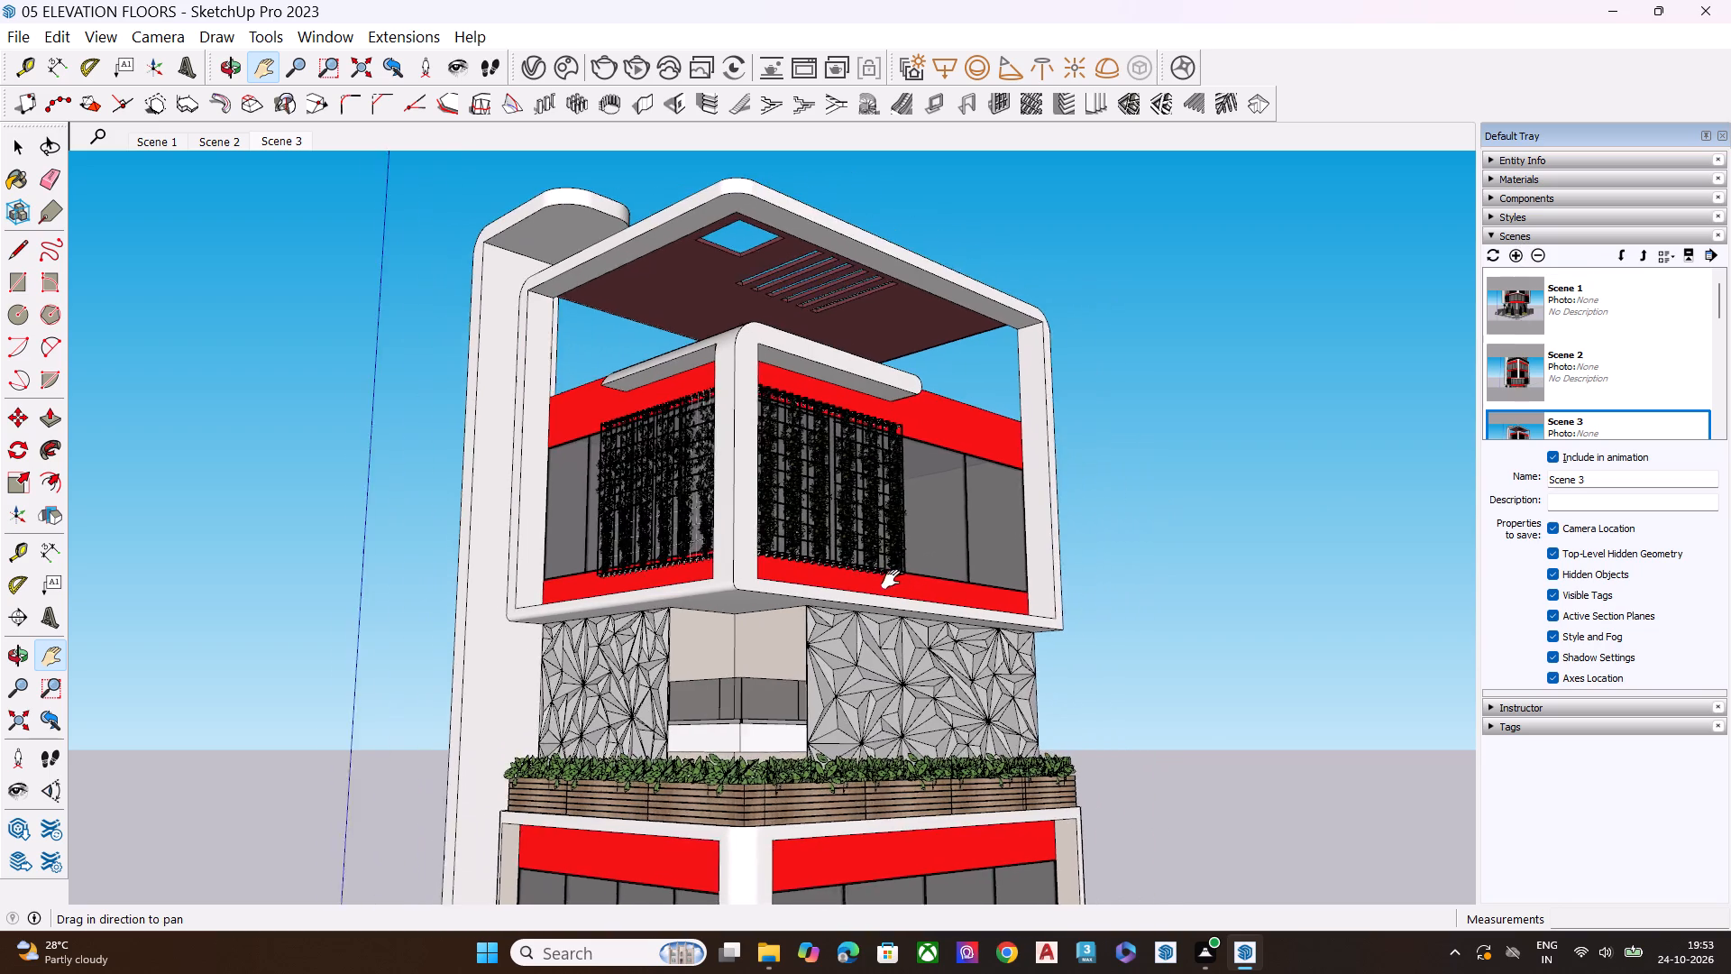
pyautogui.moveTo(891, 579); pyautogui.dragTo(1061, 565)
pyautogui.moveTo(1042, 562); pyautogui.dragTo(1403, 549, button='middle')
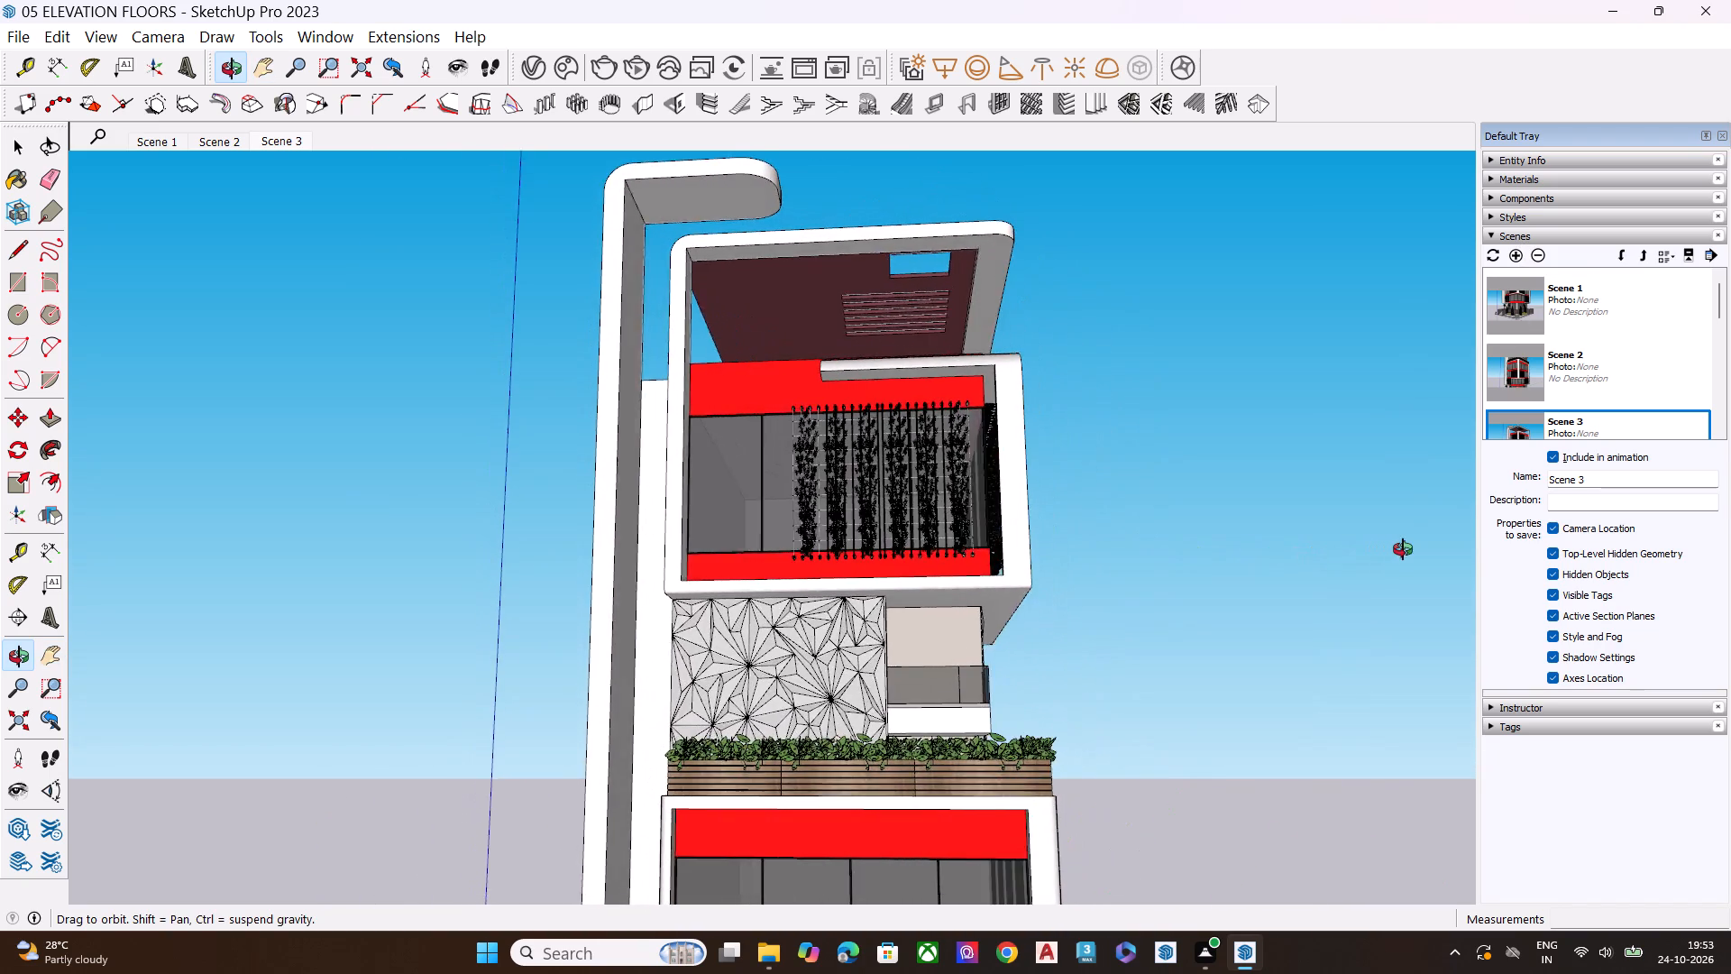
pyautogui.moveTo(1403, 549); pyautogui.dragTo(1435, 548, button='middle')
pyautogui.scroll(1, 1238, 555)
pyautogui.scroll(1, 975, 519)
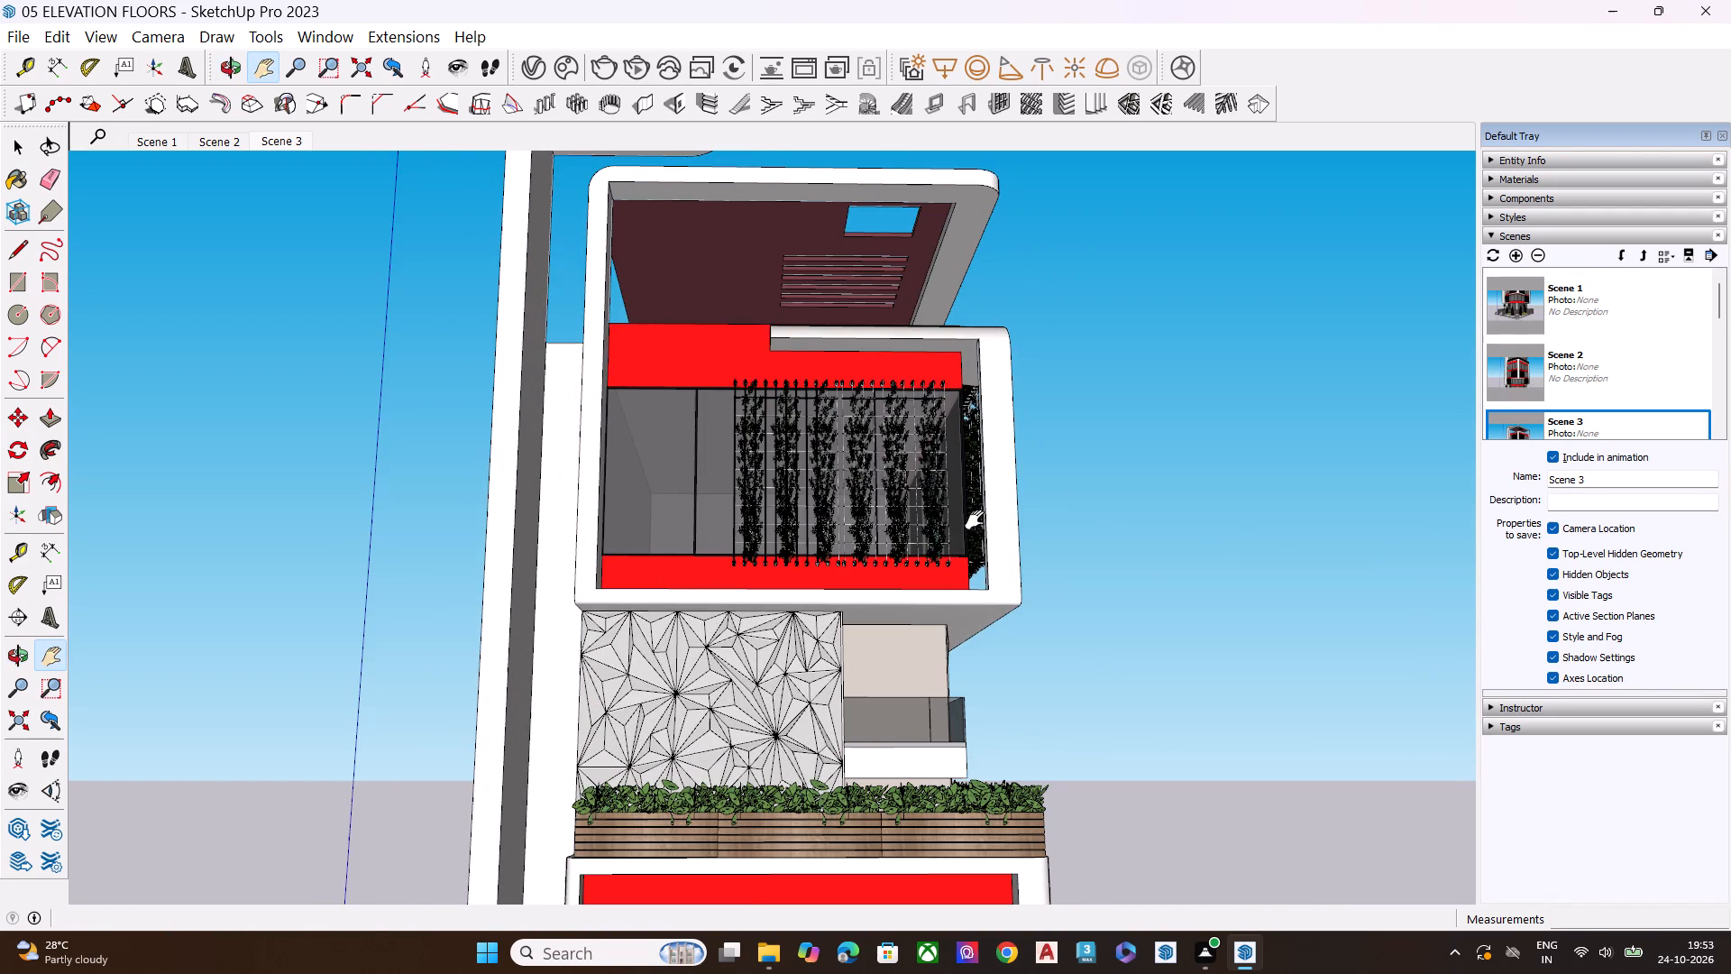
pyautogui.scroll(-2, 1003, 504)
pyautogui.click(982, 528)
# Examine the upper floors of the glazed facade around the corner from the stairs, from the planter band to the roof frame.
pyautogui.moveTo(1003, 515); pyautogui.dragTo(903, 504, button='middle')
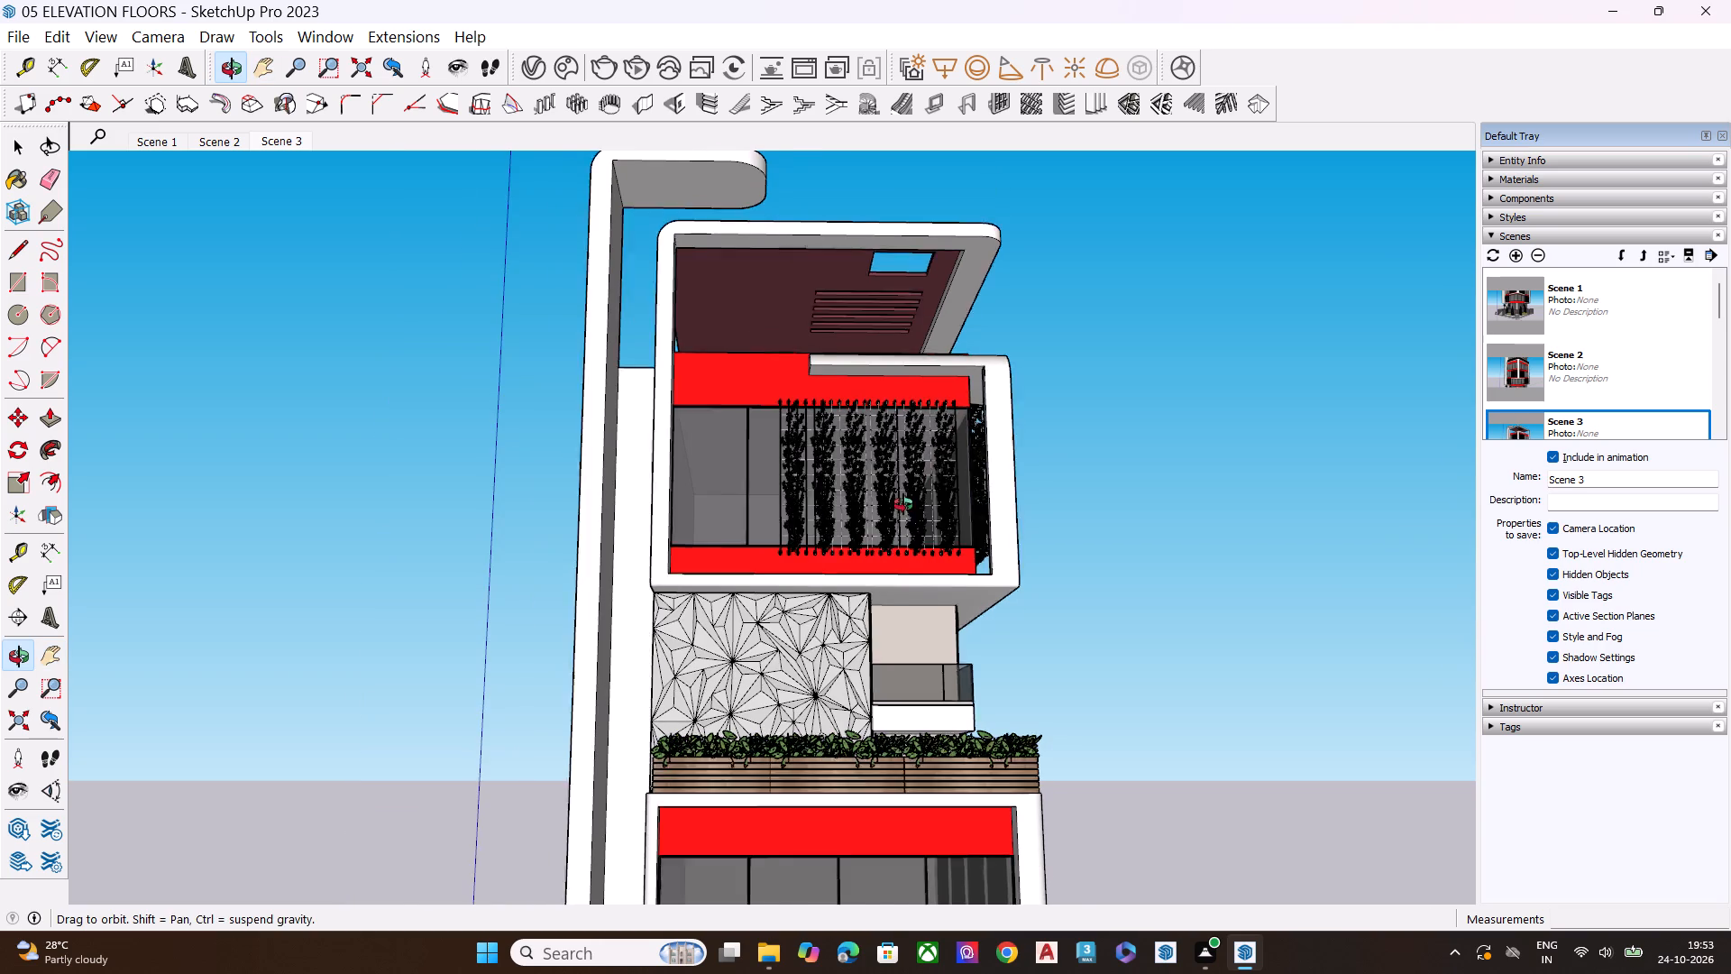
pyautogui.moveTo(903, 504); pyautogui.dragTo(685, 492, button='middle')
pyautogui.moveTo(1242, 494); pyautogui.dragTo(911, 521, button='middle')
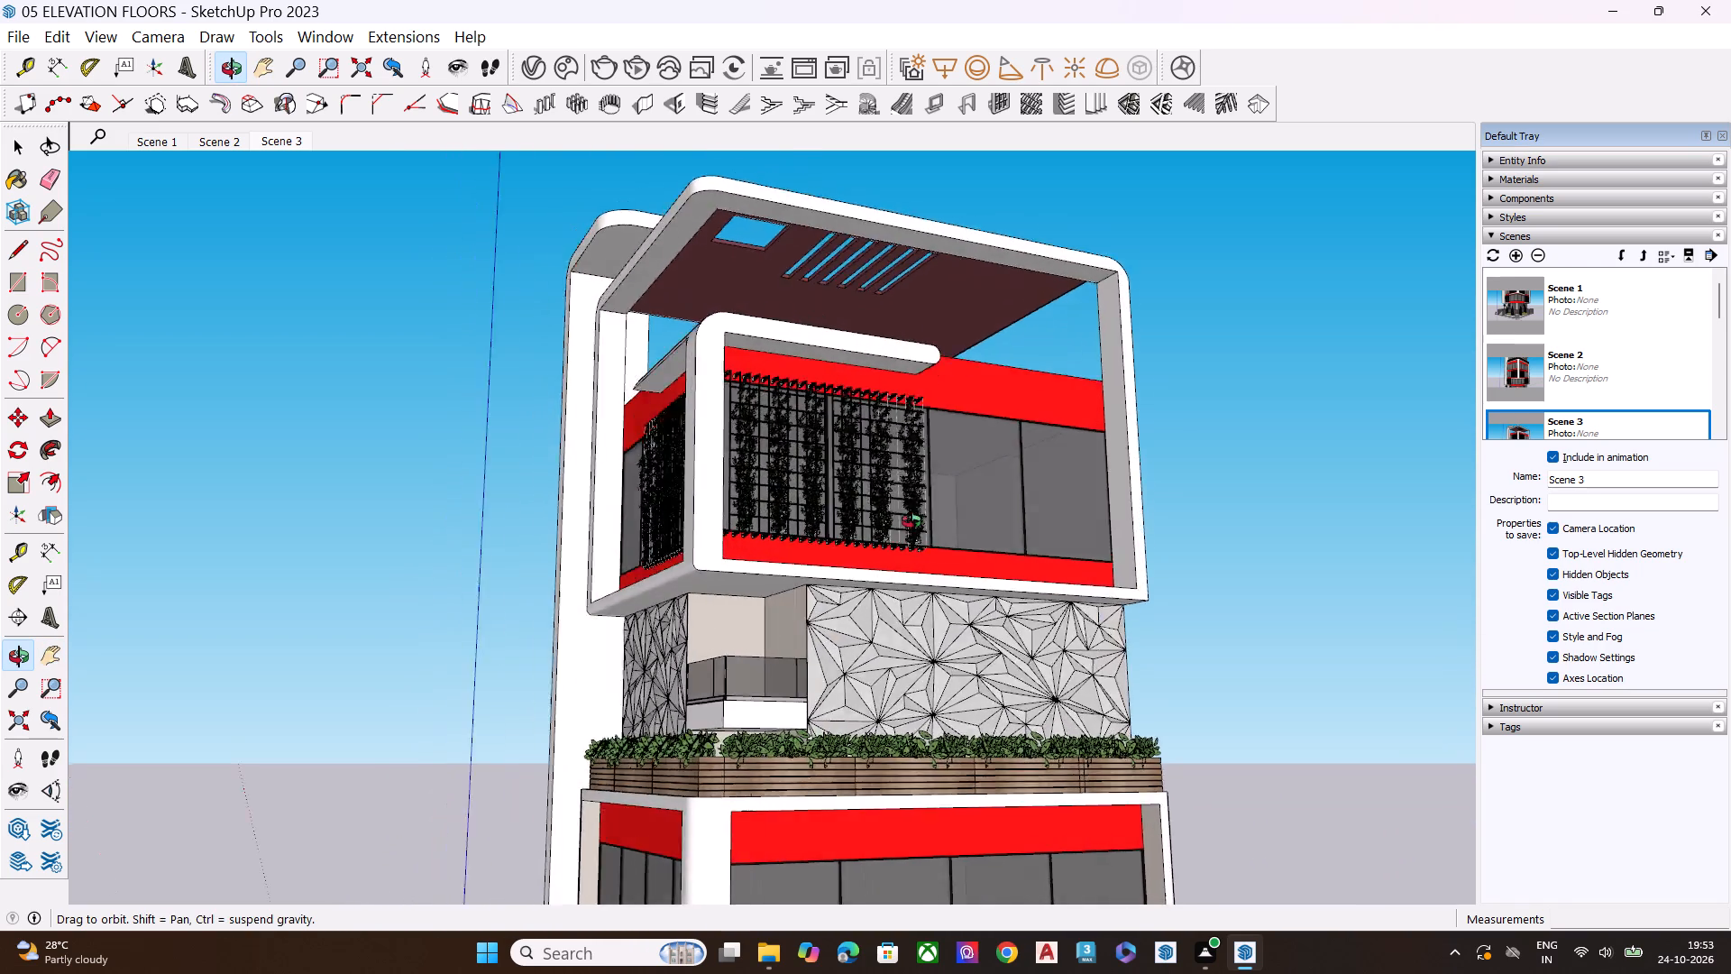
pyautogui.moveTo(911, 521); pyautogui.dragTo(790, 520, button='middle')
pyautogui.moveTo(916, 422); pyautogui.dragTo(923, 435)
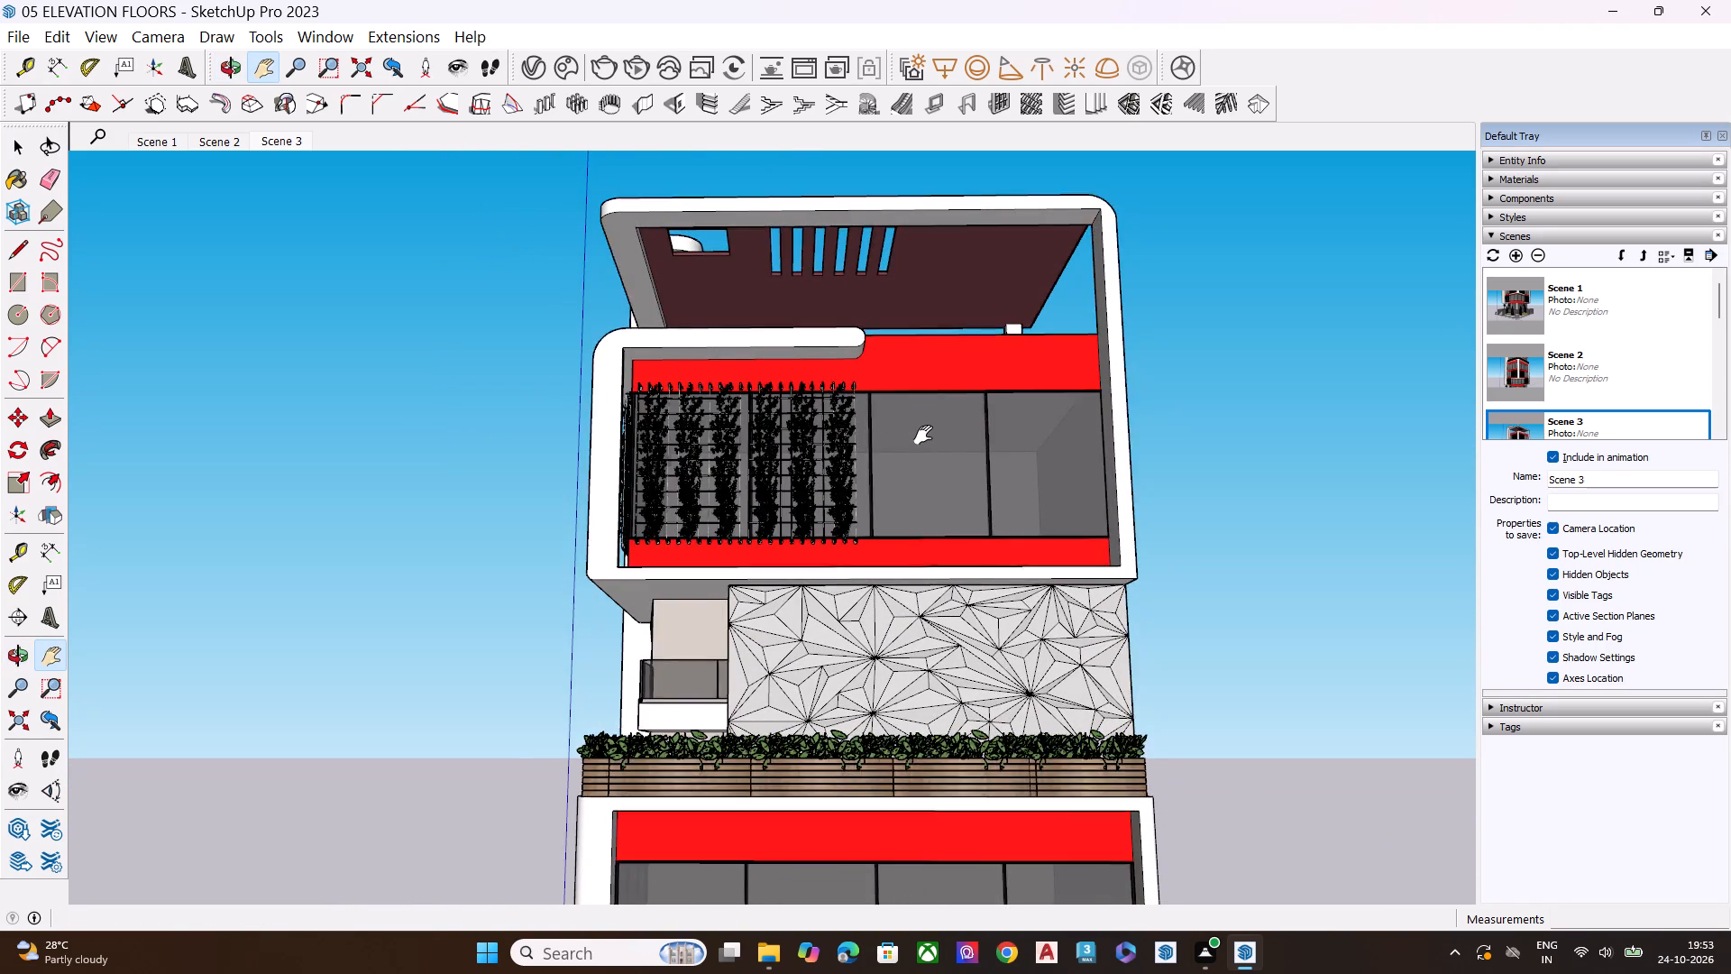
pyautogui.moveTo(923, 435); pyautogui.dragTo(925, 439)
pyautogui.moveTo(947, 427); pyautogui.dragTo(938, 518, button='middle')
pyautogui.scroll(1, 938, 518)
pyautogui.click(911, 499)
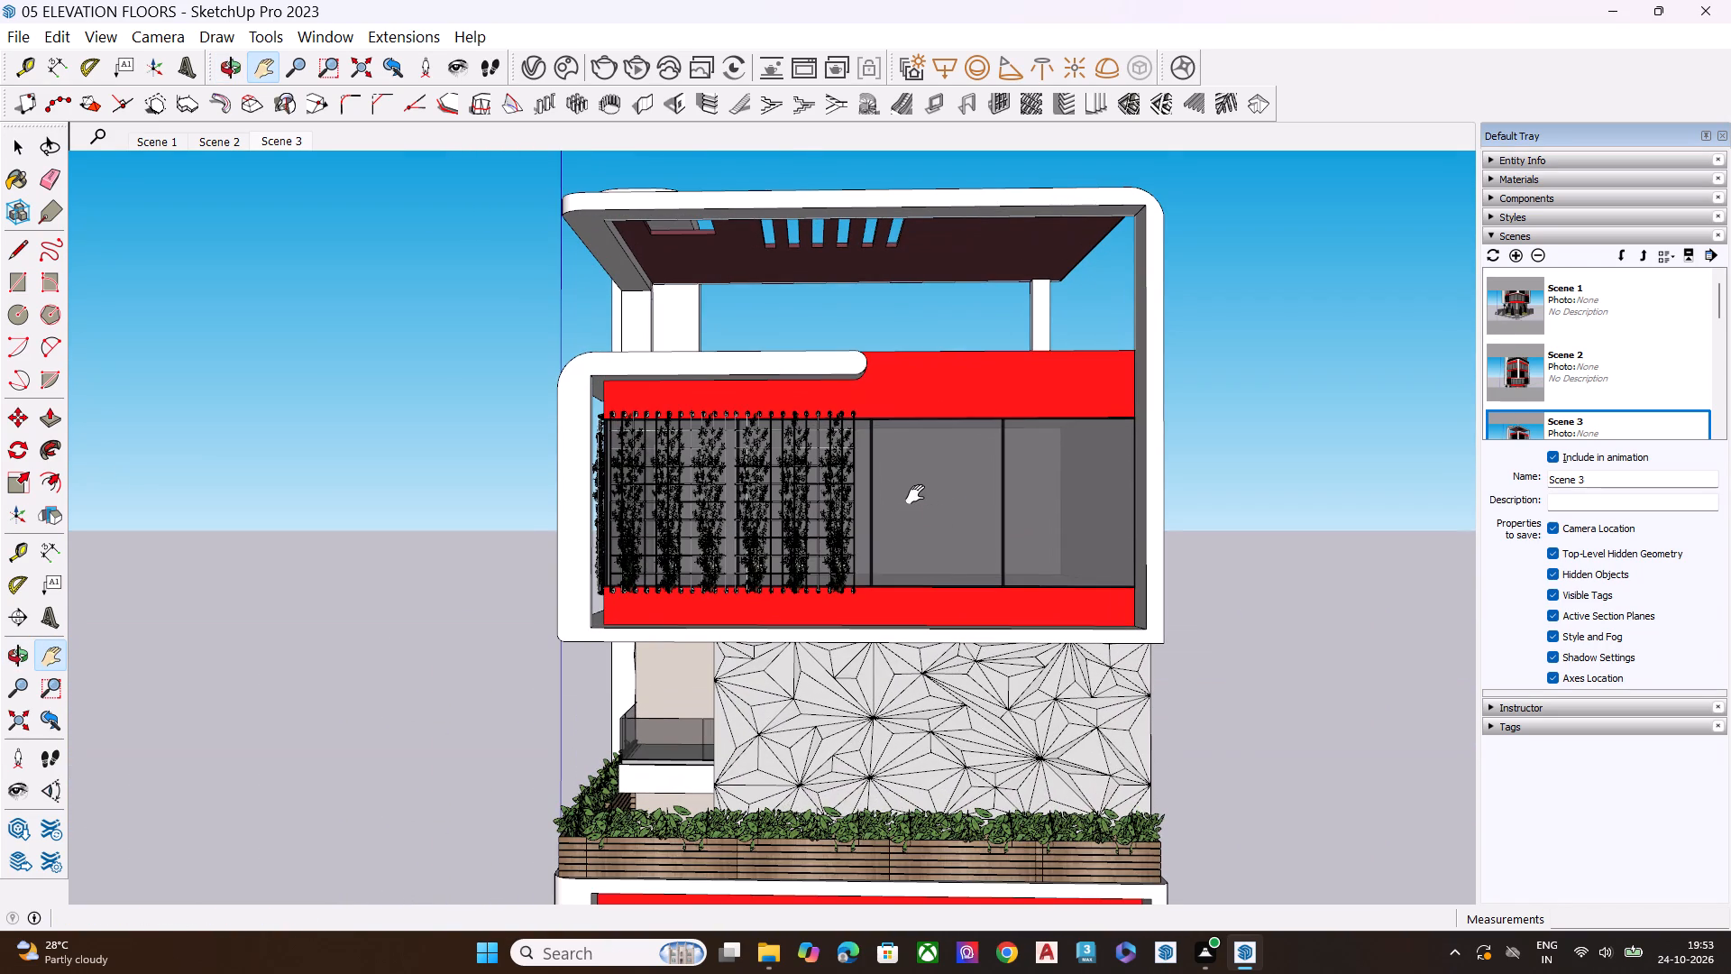
pyautogui.moveTo(923, 490); pyautogui.dragTo(945, 479)
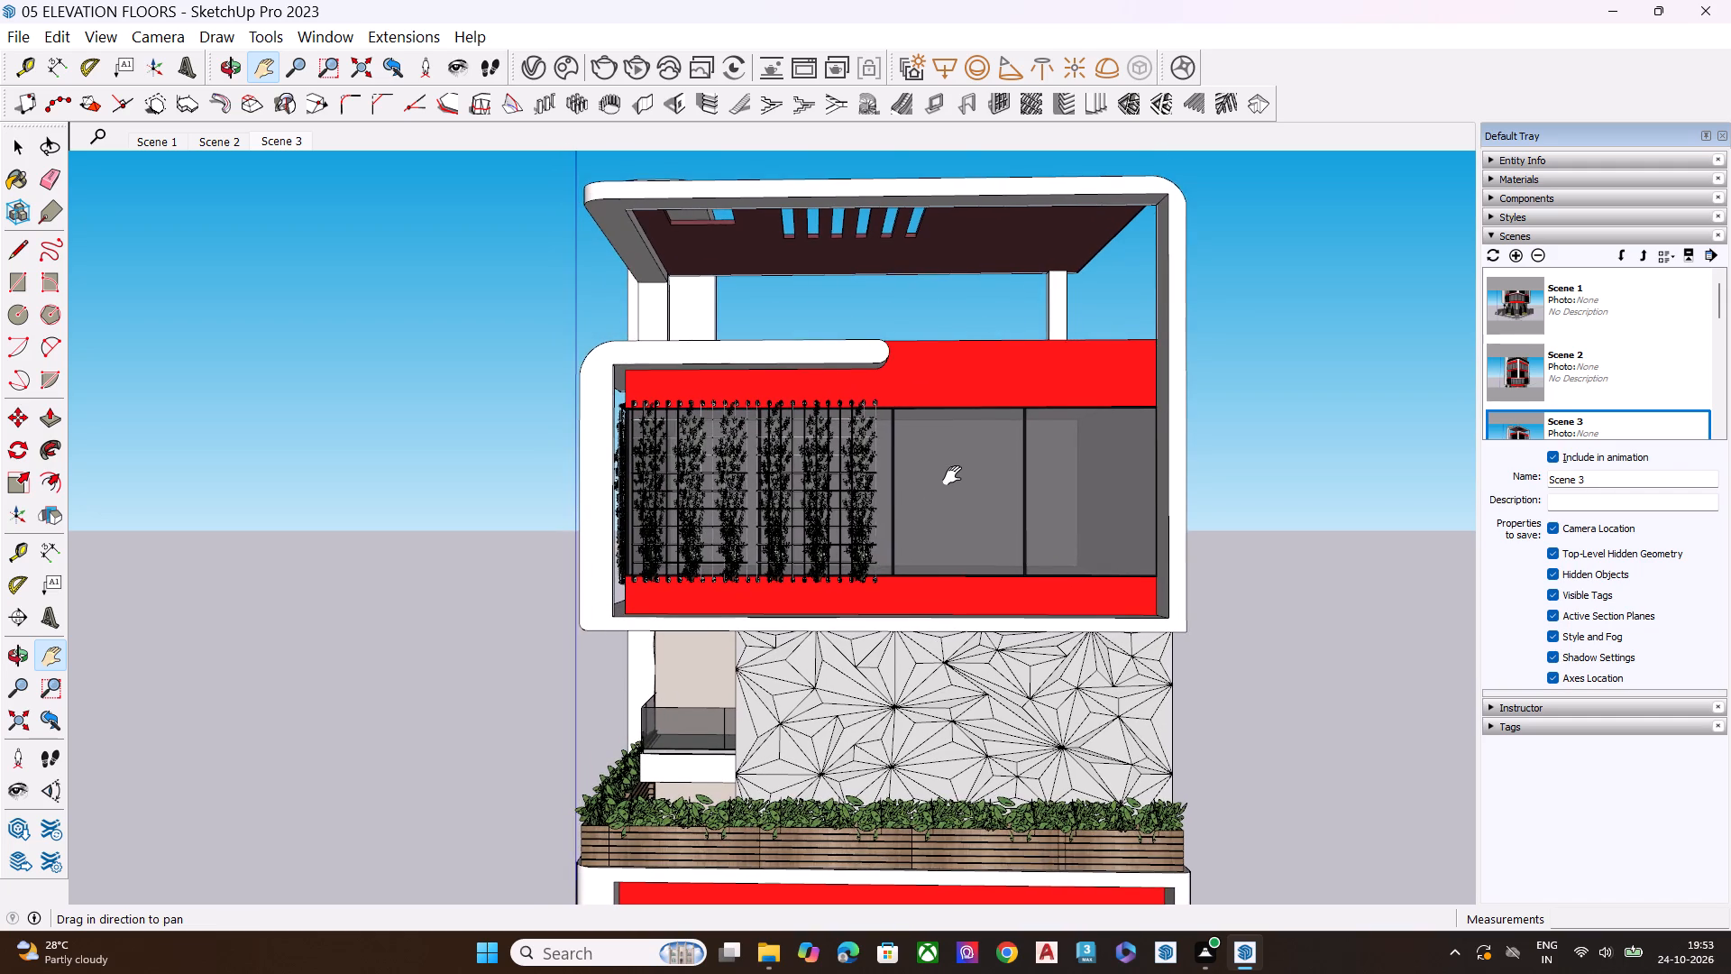
# Add a fourth scene facing the glazed facade around the corner from the stairs, framing the red-banded floor below the planters up to the roof frame.
pyautogui.scroll(-1, 989, 466)
pyautogui.moveTo(979, 498); pyautogui.dragTo(959, 490)
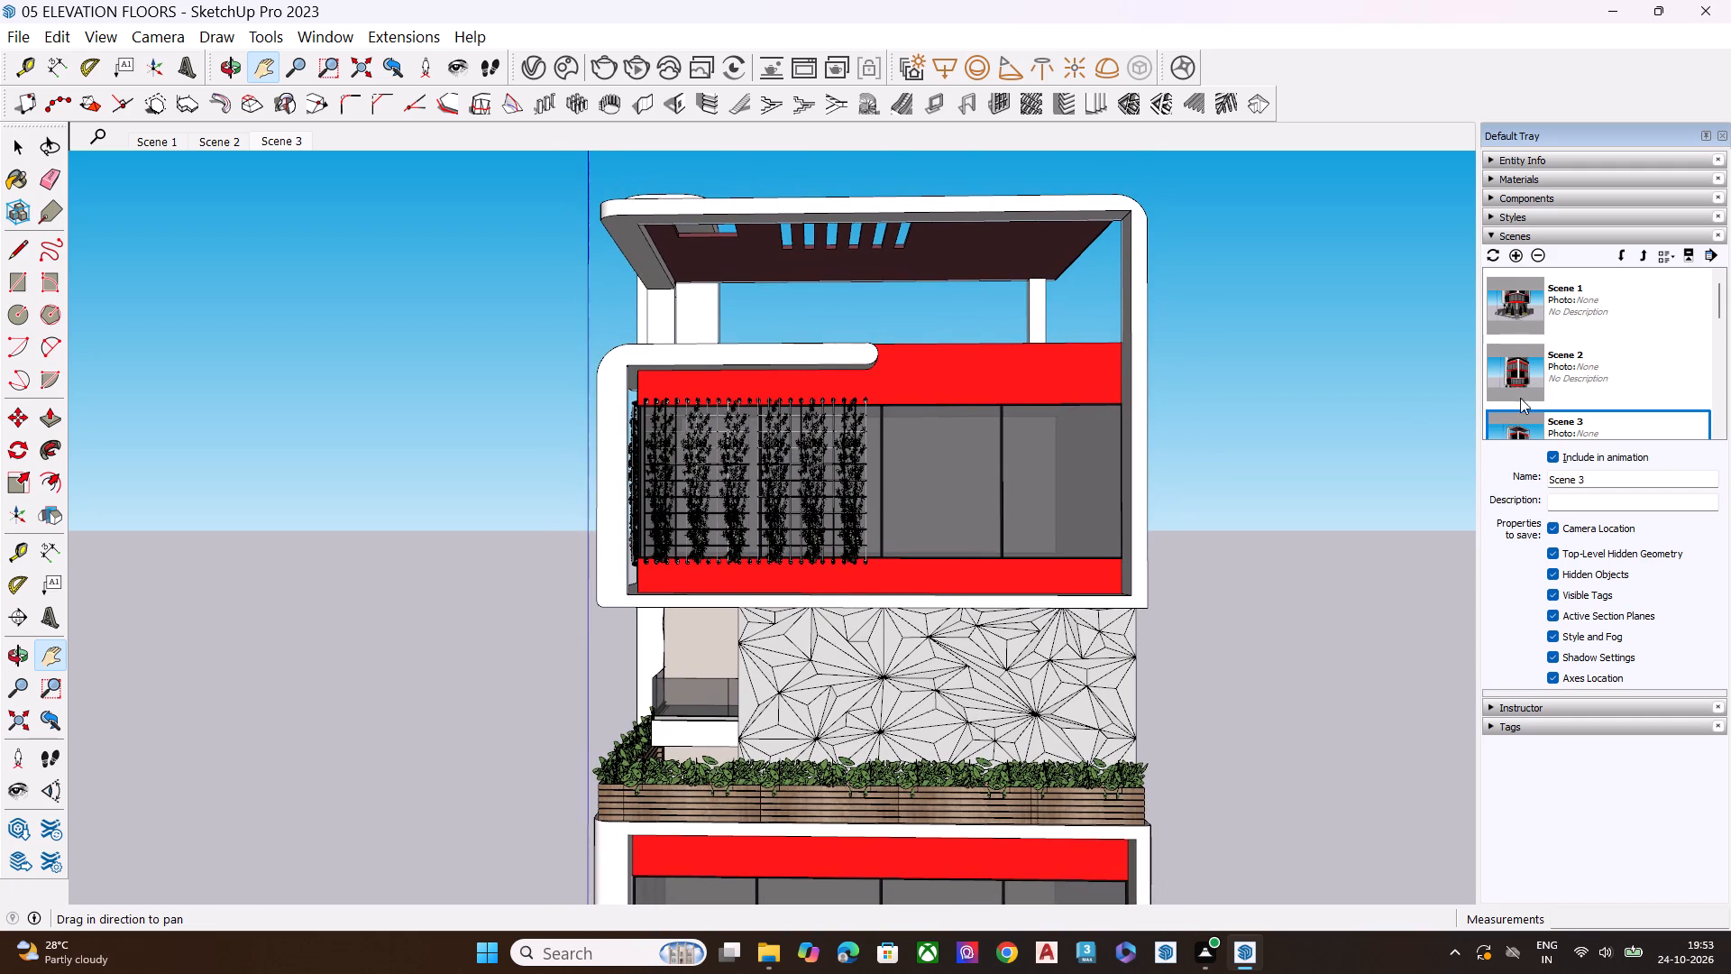
pyautogui.moveTo(659, 108); pyautogui.dragTo(640, 131)
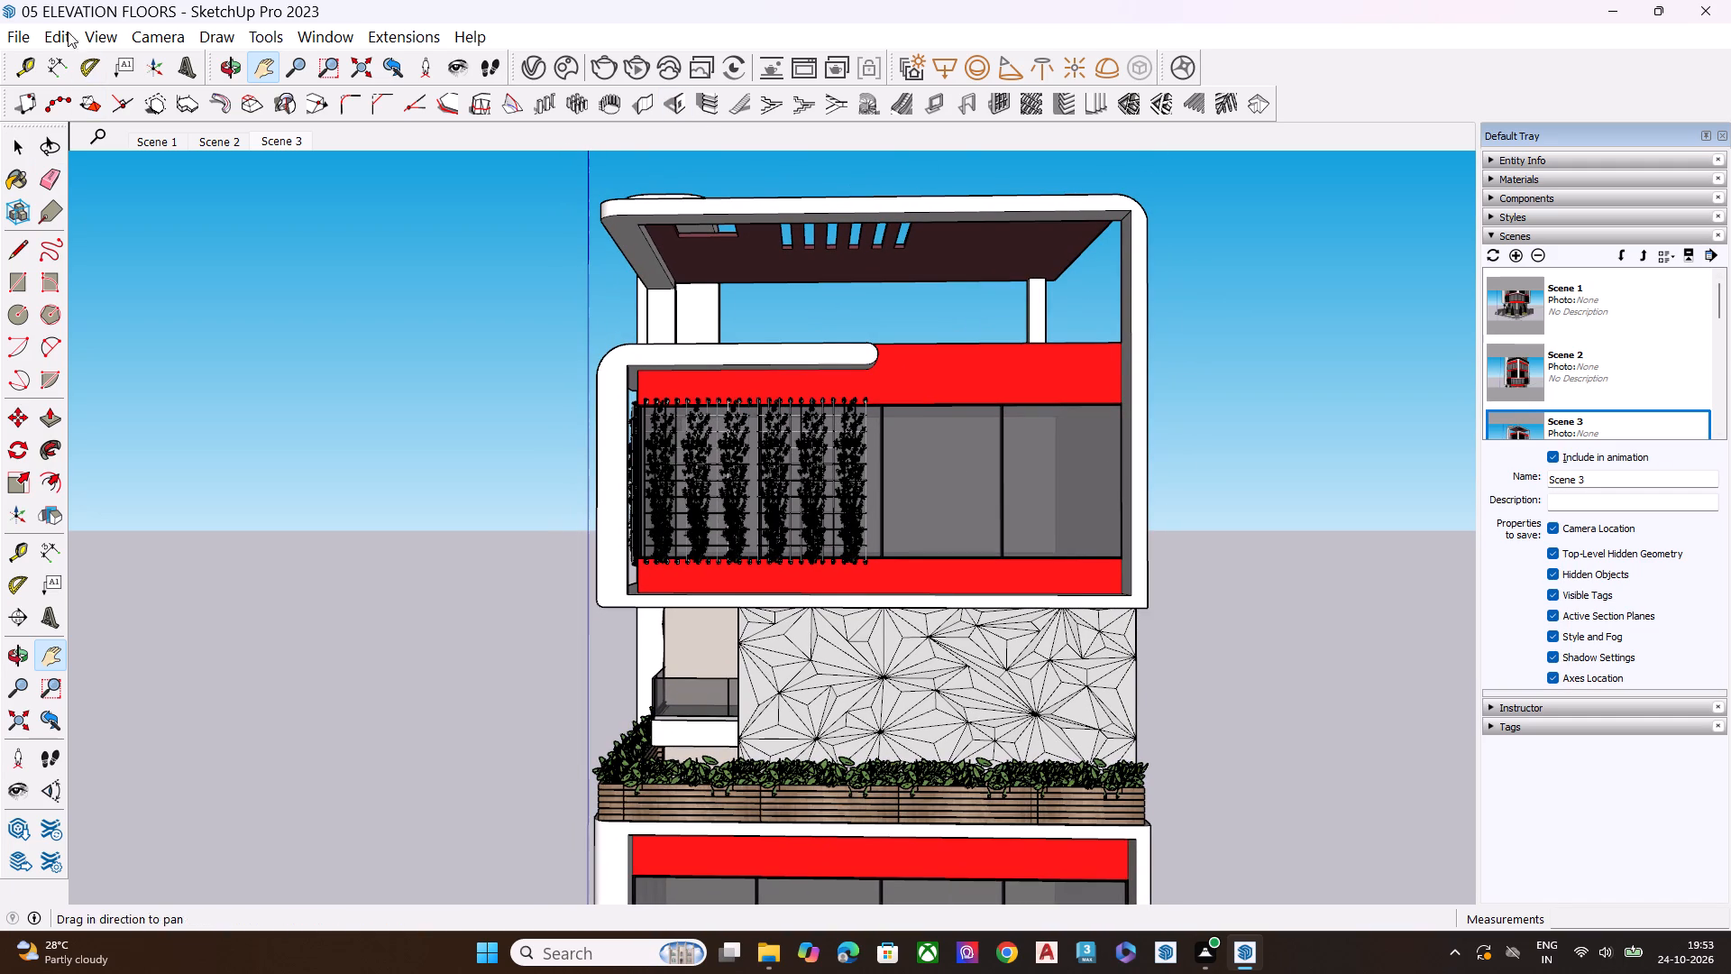
pyautogui.click(1515, 255)
# Add a fifth scene facing the stair-side facade, framing the top glazed floor with its plant screen, the roof frame and the tall curved fin.
pyautogui.scroll(-1, 904, 472)
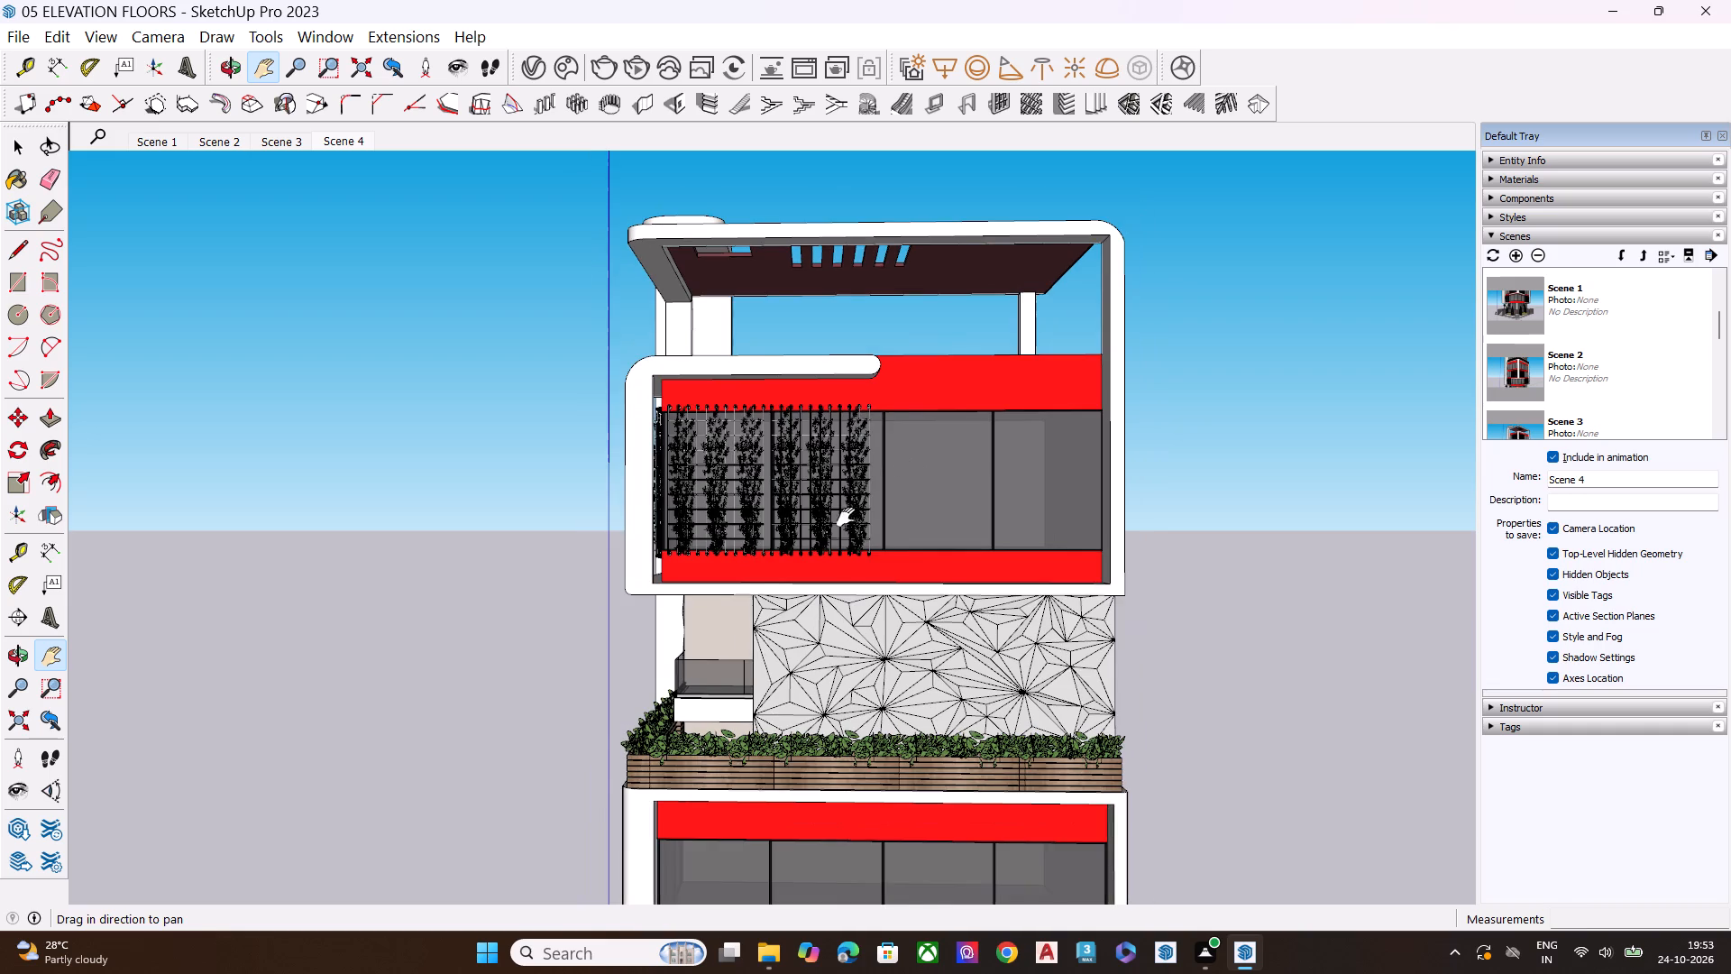
pyautogui.moveTo(847, 517); pyautogui.dragTo(811, 532)
pyautogui.moveTo(865, 544); pyautogui.dragTo(1292, 511, button='middle')
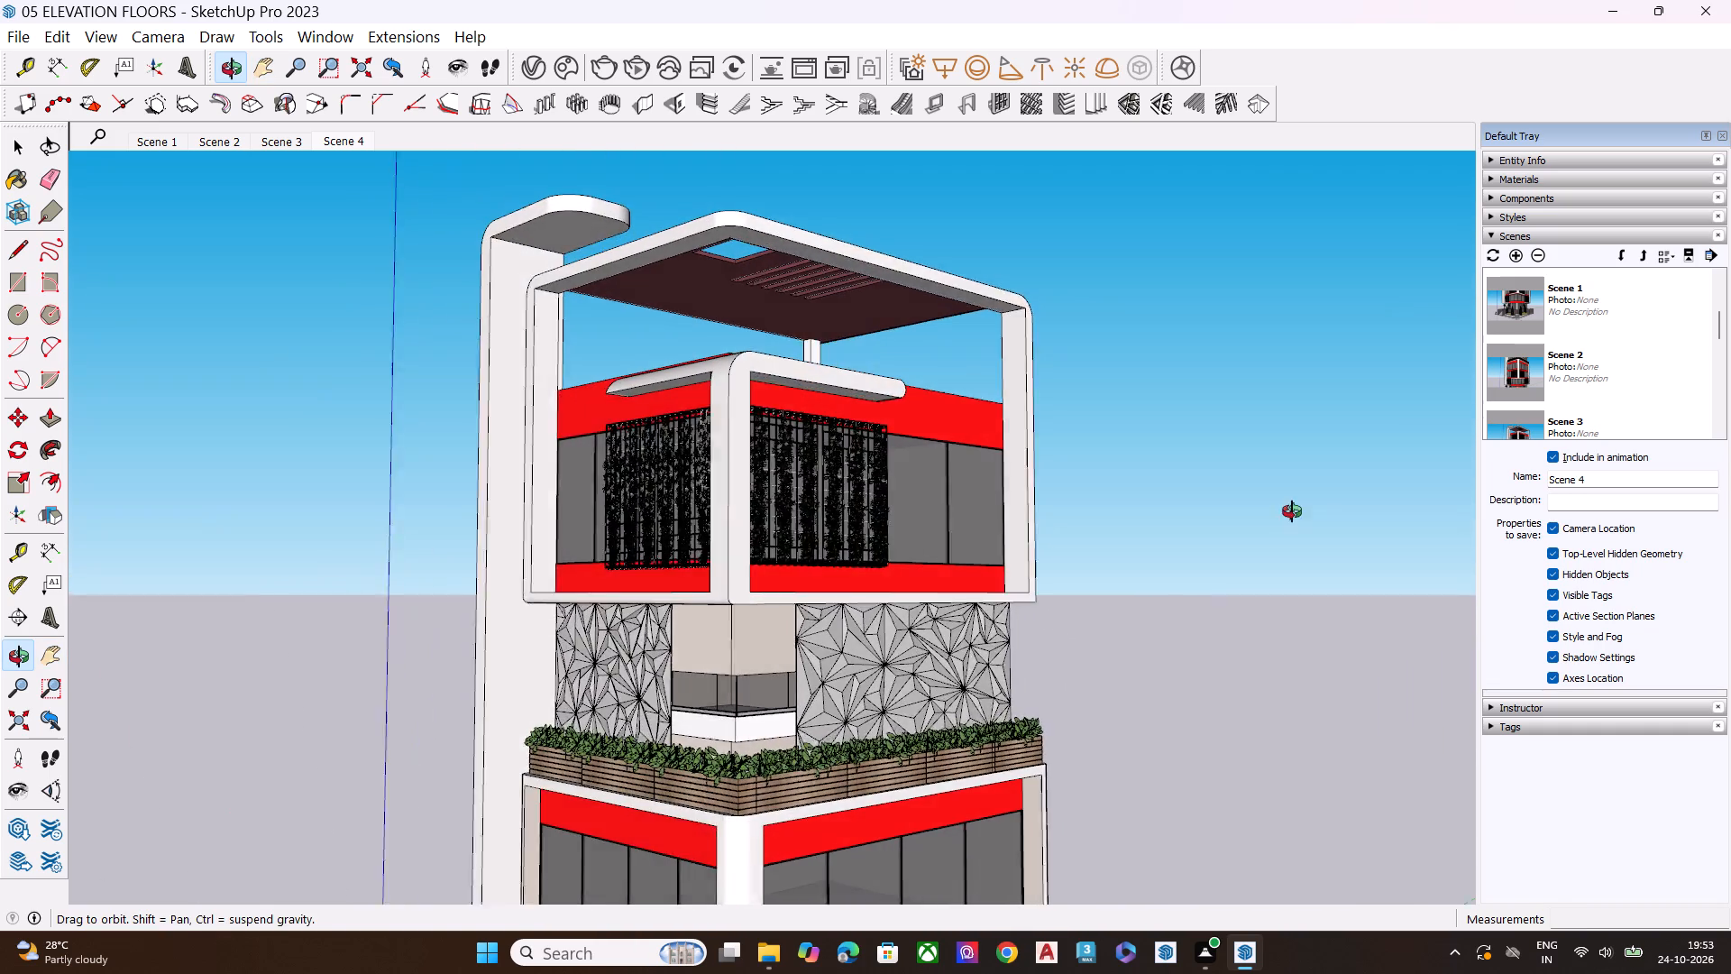
pyautogui.moveTo(1292, 511); pyautogui.dragTo(1296, 510, button='middle')
pyautogui.moveTo(619, 520); pyautogui.dragTo(896, 511, button='middle')
pyautogui.scroll(2, 513, 424)
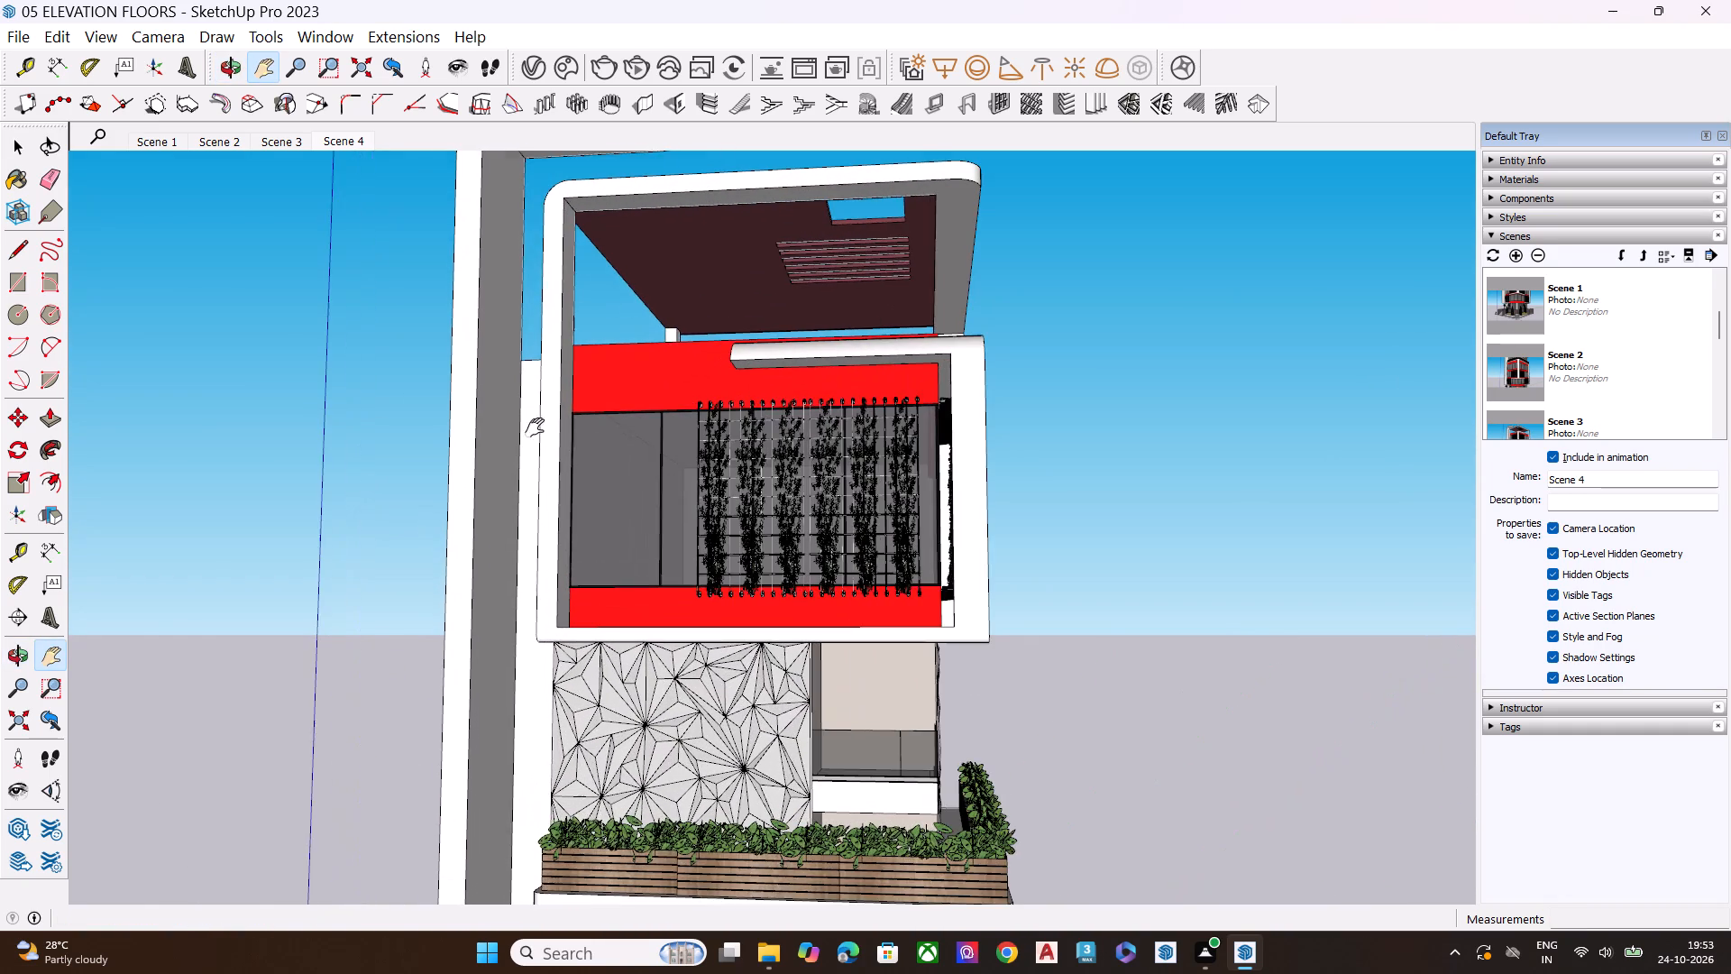
pyautogui.moveTo(761, 463); pyautogui.dragTo(784, 452, button='middle')
pyautogui.moveTo(752, 414); pyautogui.dragTo(747, 538)
pyautogui.moveTo(783, 514); pyautogui.dragTo(829, 590, button='middle')
pyautogui.scroll(1, 818, 579)
pyautogui.moveTo(794, 575); pyautogui.dragTo(615, 576)
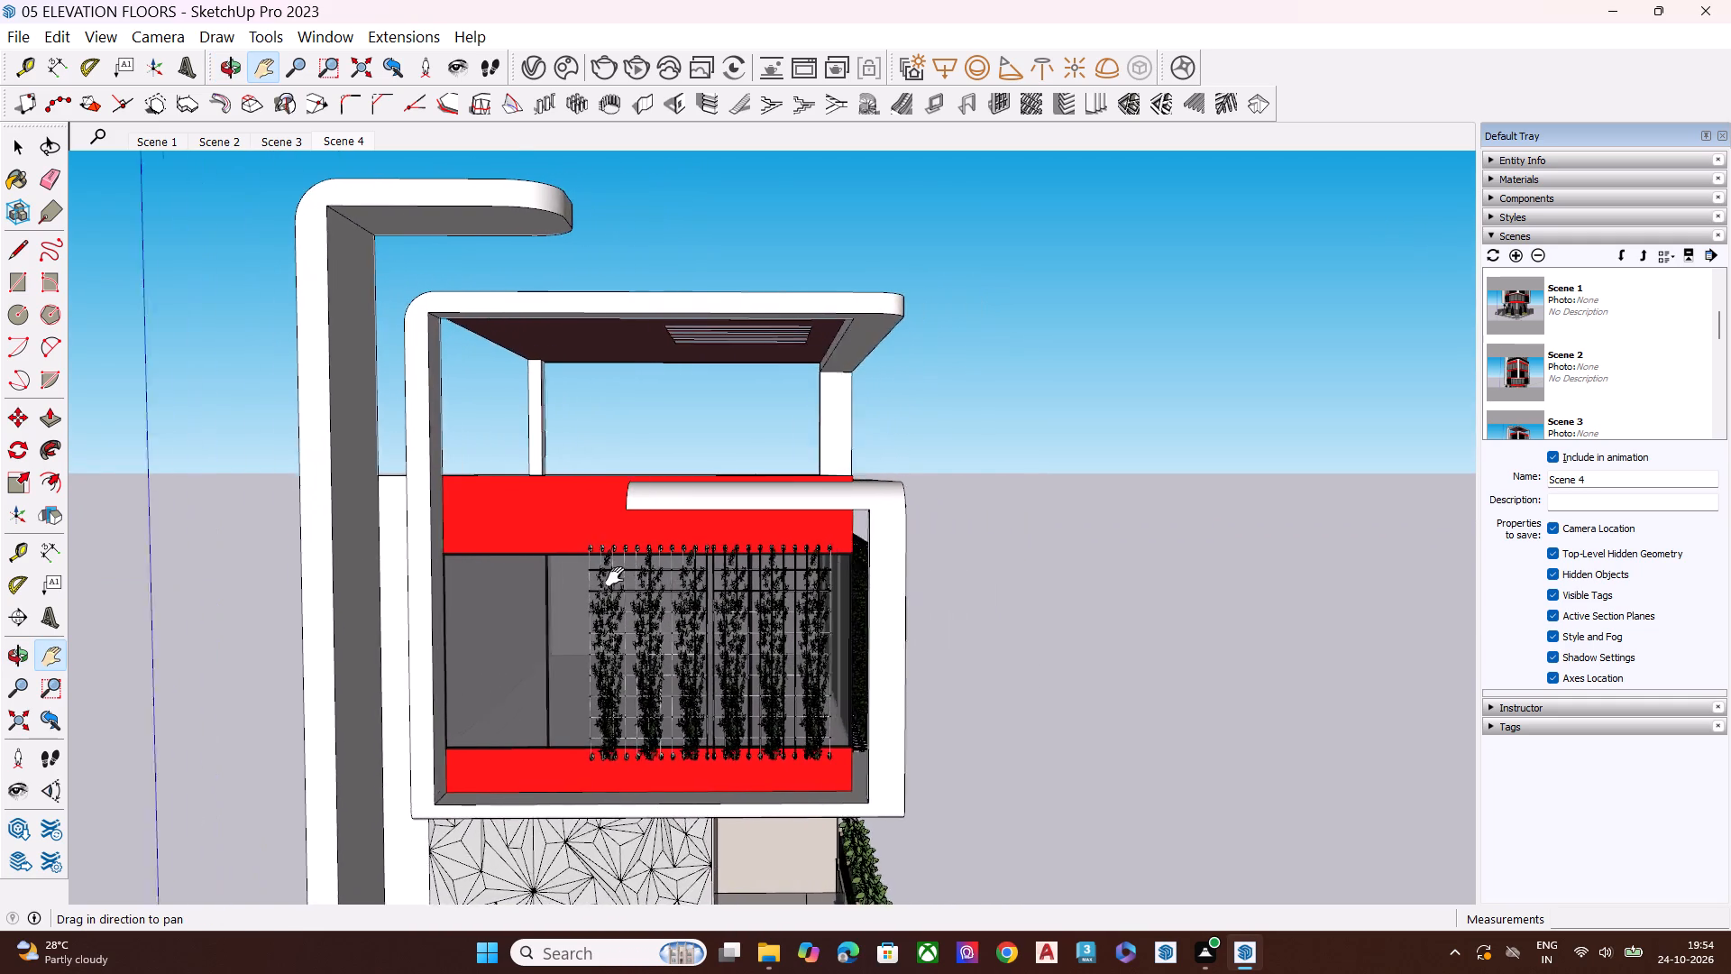
pyautogui.moveTo(615, 576); pyautogui.dragTo(808, 578)
pyautogui.press('space')
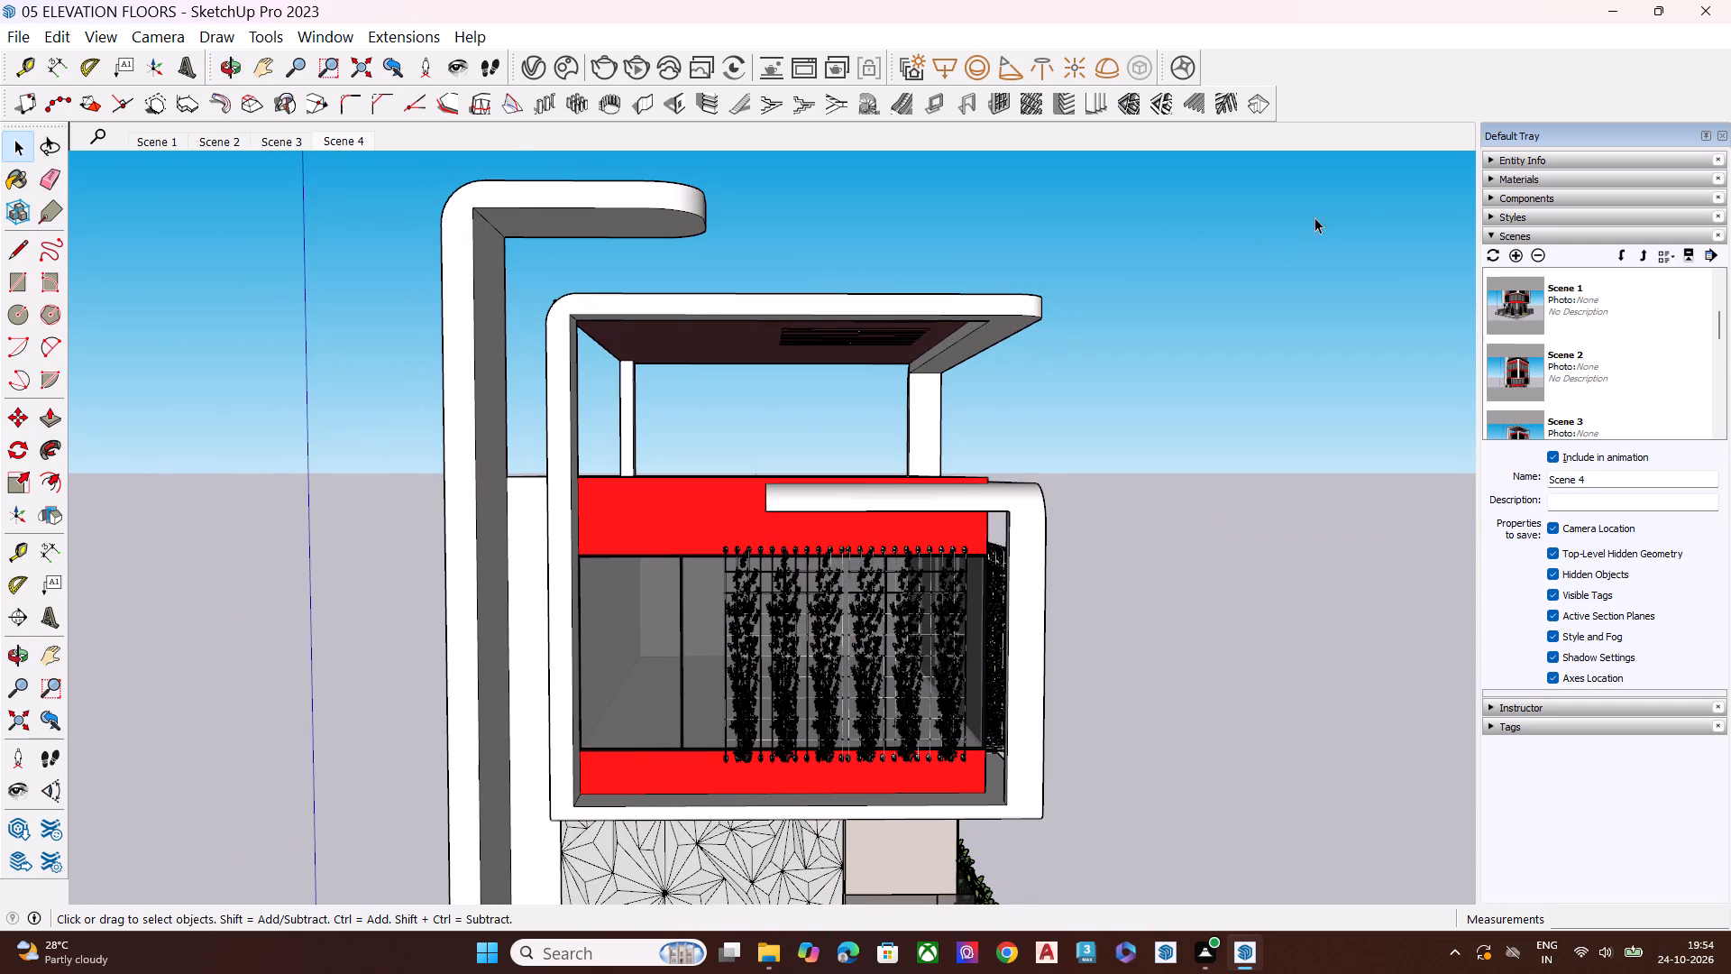
pyautogui.click(1515, 256)
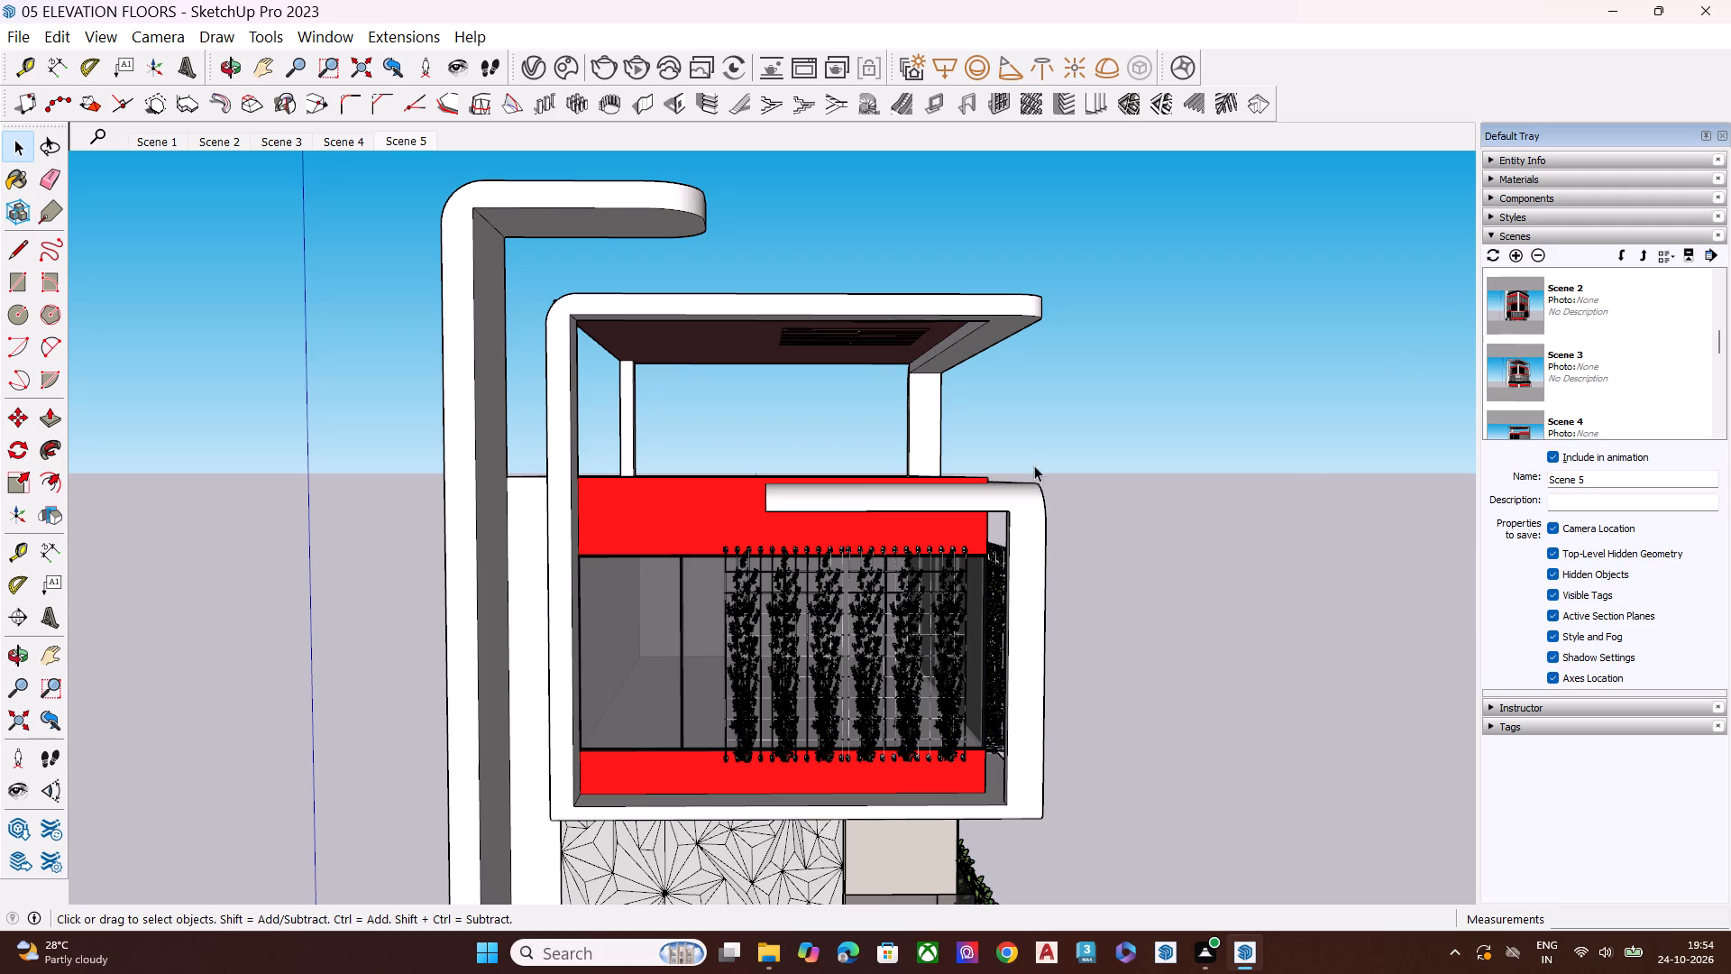
# Examine the tower around its front corner, from the top floor out to the full height and back to the planter band.
pyautogui.scroll(-1, 1032, 457)
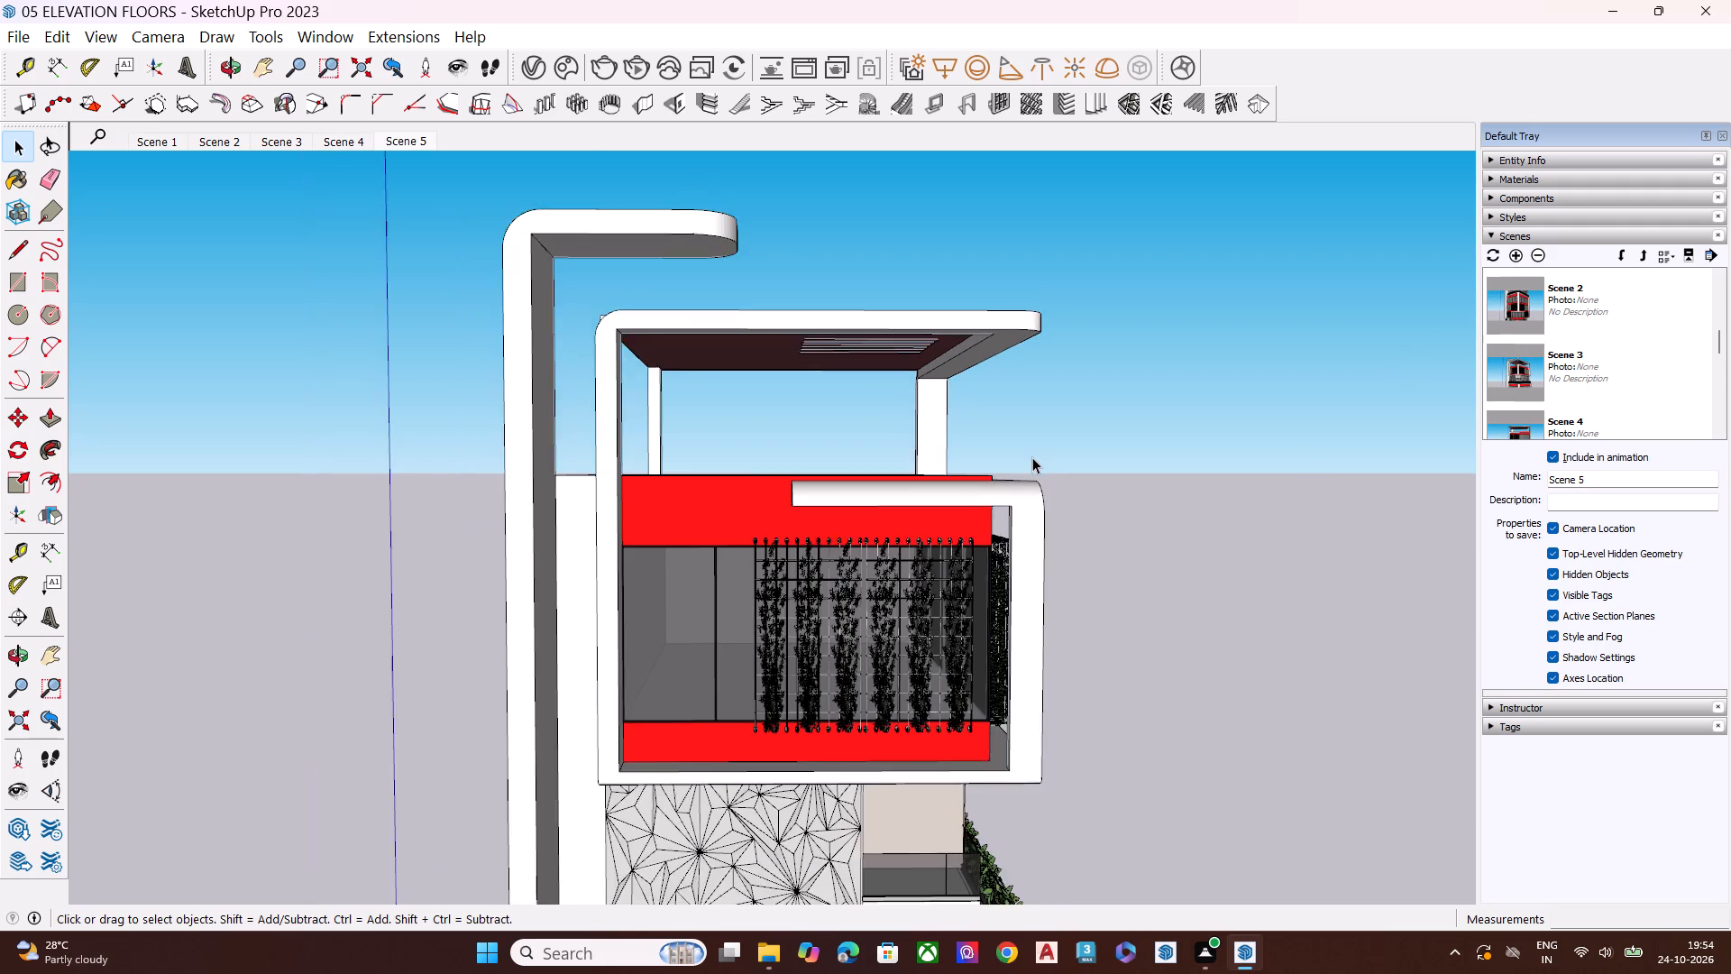
pyautogui.scroll(-1, 1032, 457)
pyautogui.moveTo(992, 624); pyautogui.dragTo(1080, 614)
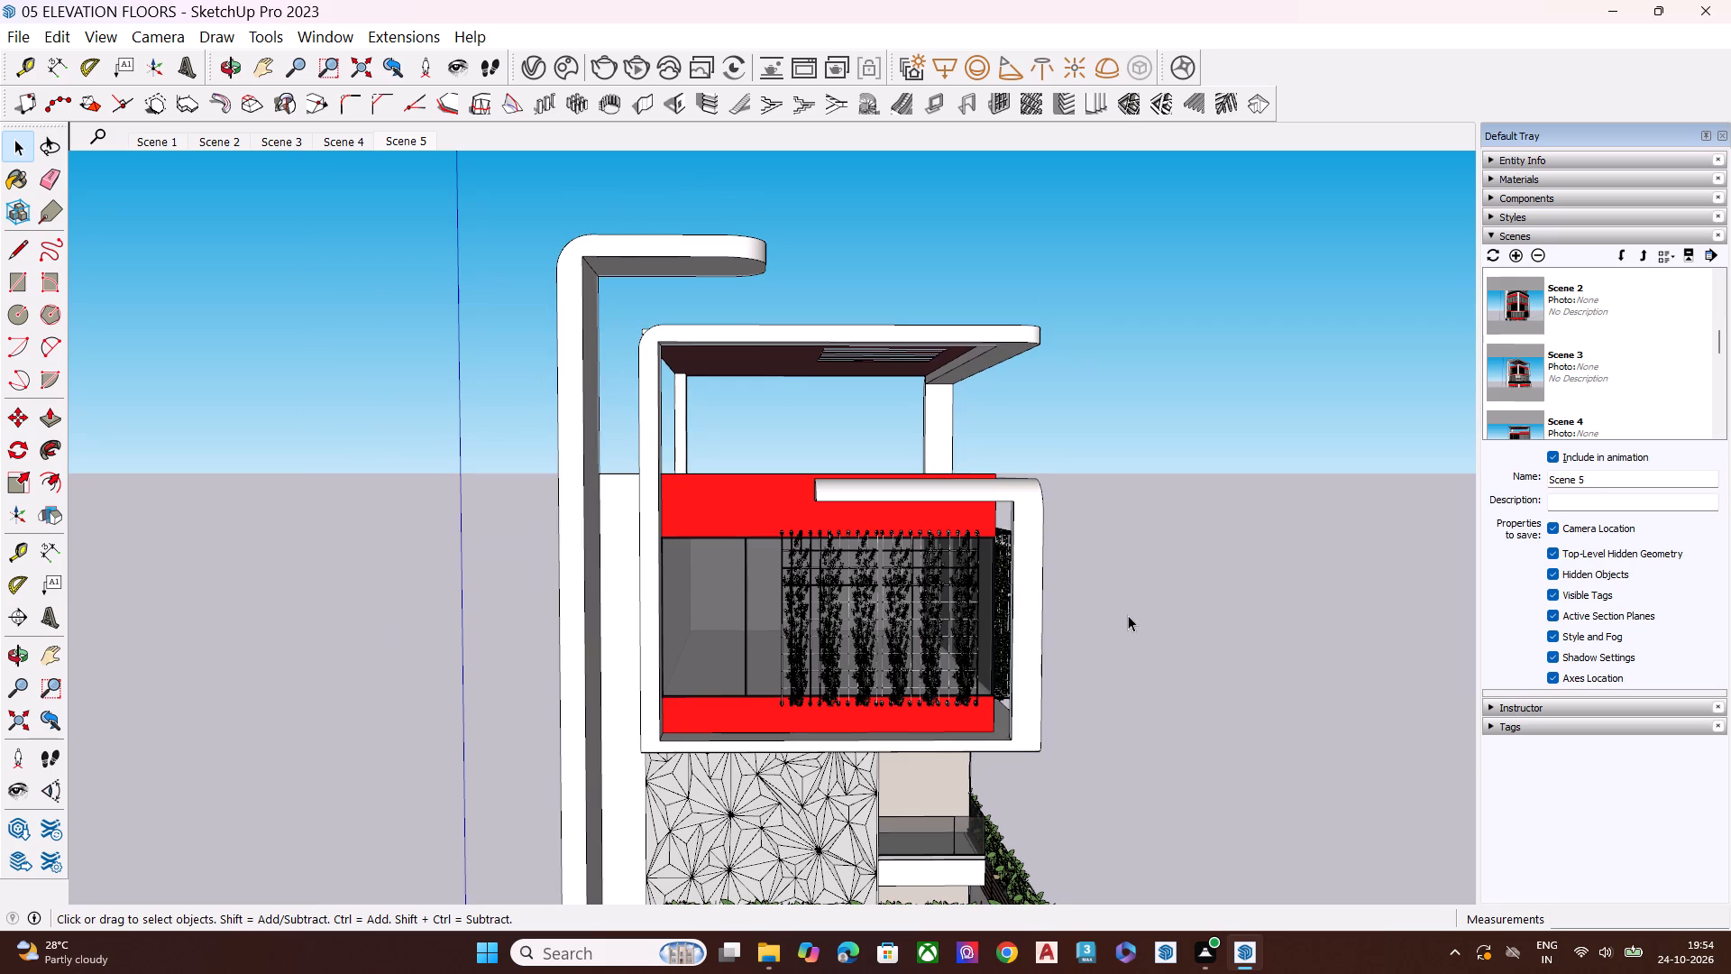
pyautogui.click(1128, 615)
pyautogui.moveTo(1104, 627); pyautogui.dragTo(639, 598, button='middle')
pyautogui.scroll(1, 682, 584)
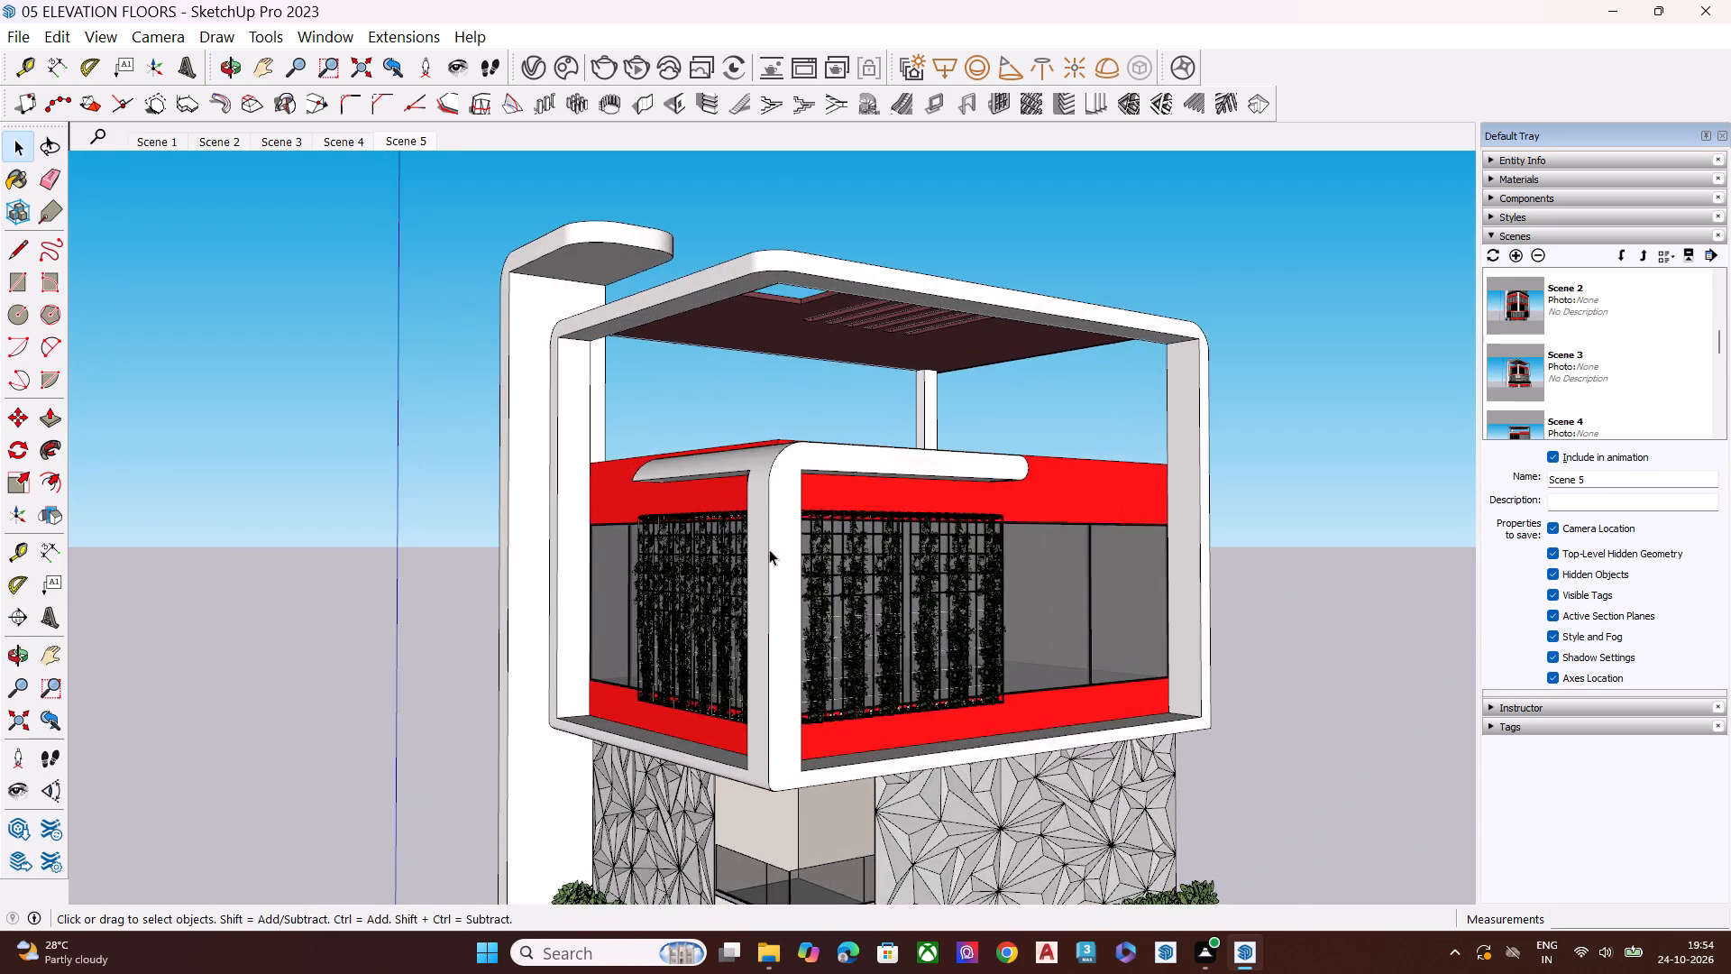
pyautogui.scroll(-9, 781, 521)
pyautogui.scroll(-12, 1003, 491)
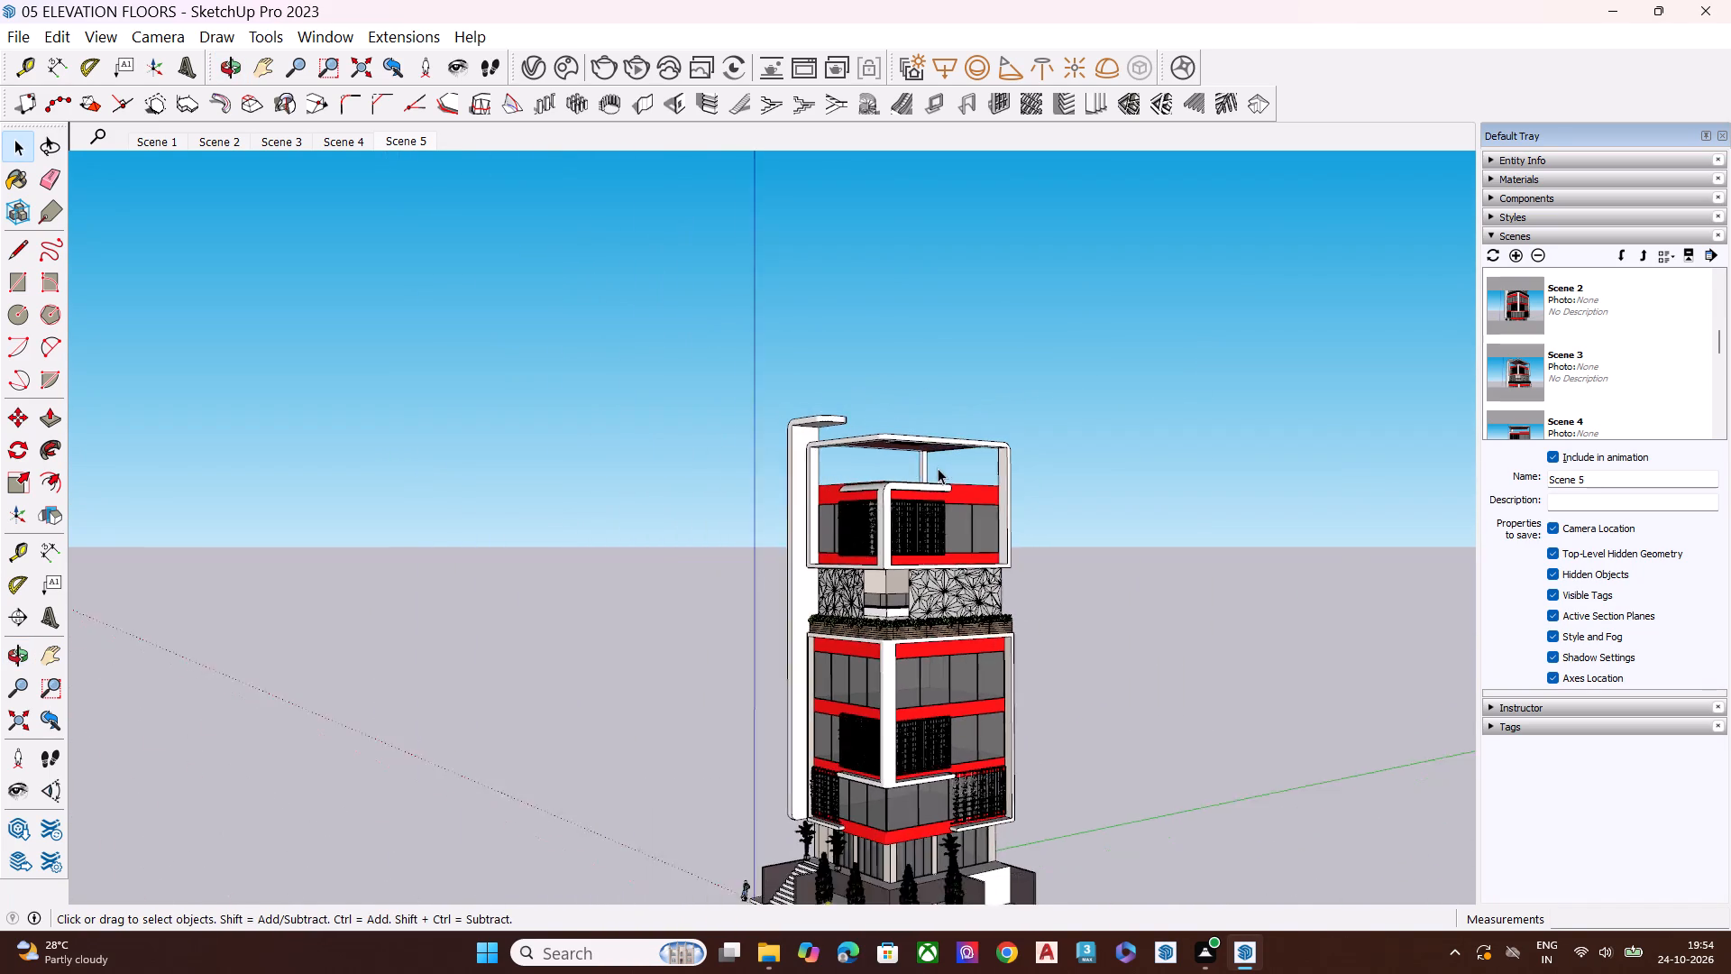
pyautogui.scroll(-4, 938, 468)
pyautogui.moveTo(912, 522); pyautogui.dragTo(917, 458, button='middle')
pyautogui.scroll(5, 912, 567)
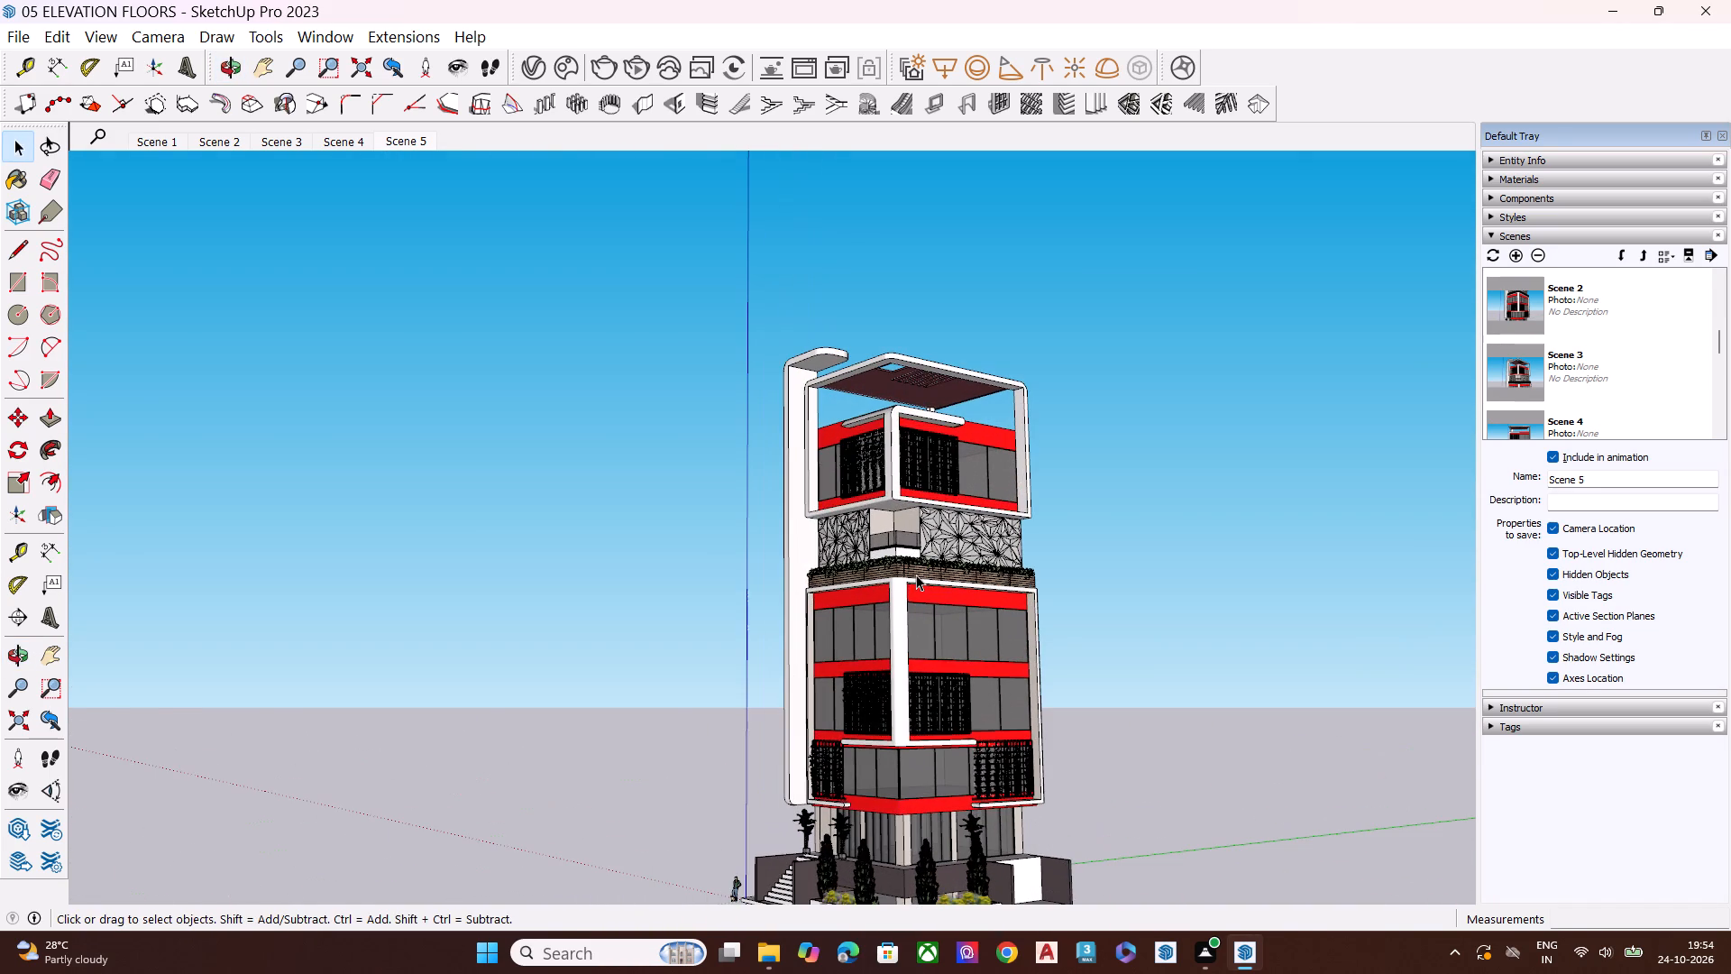
pyautogui.moveTo(939, 586); pyautogui.dragTo(661, 572, button='middle')
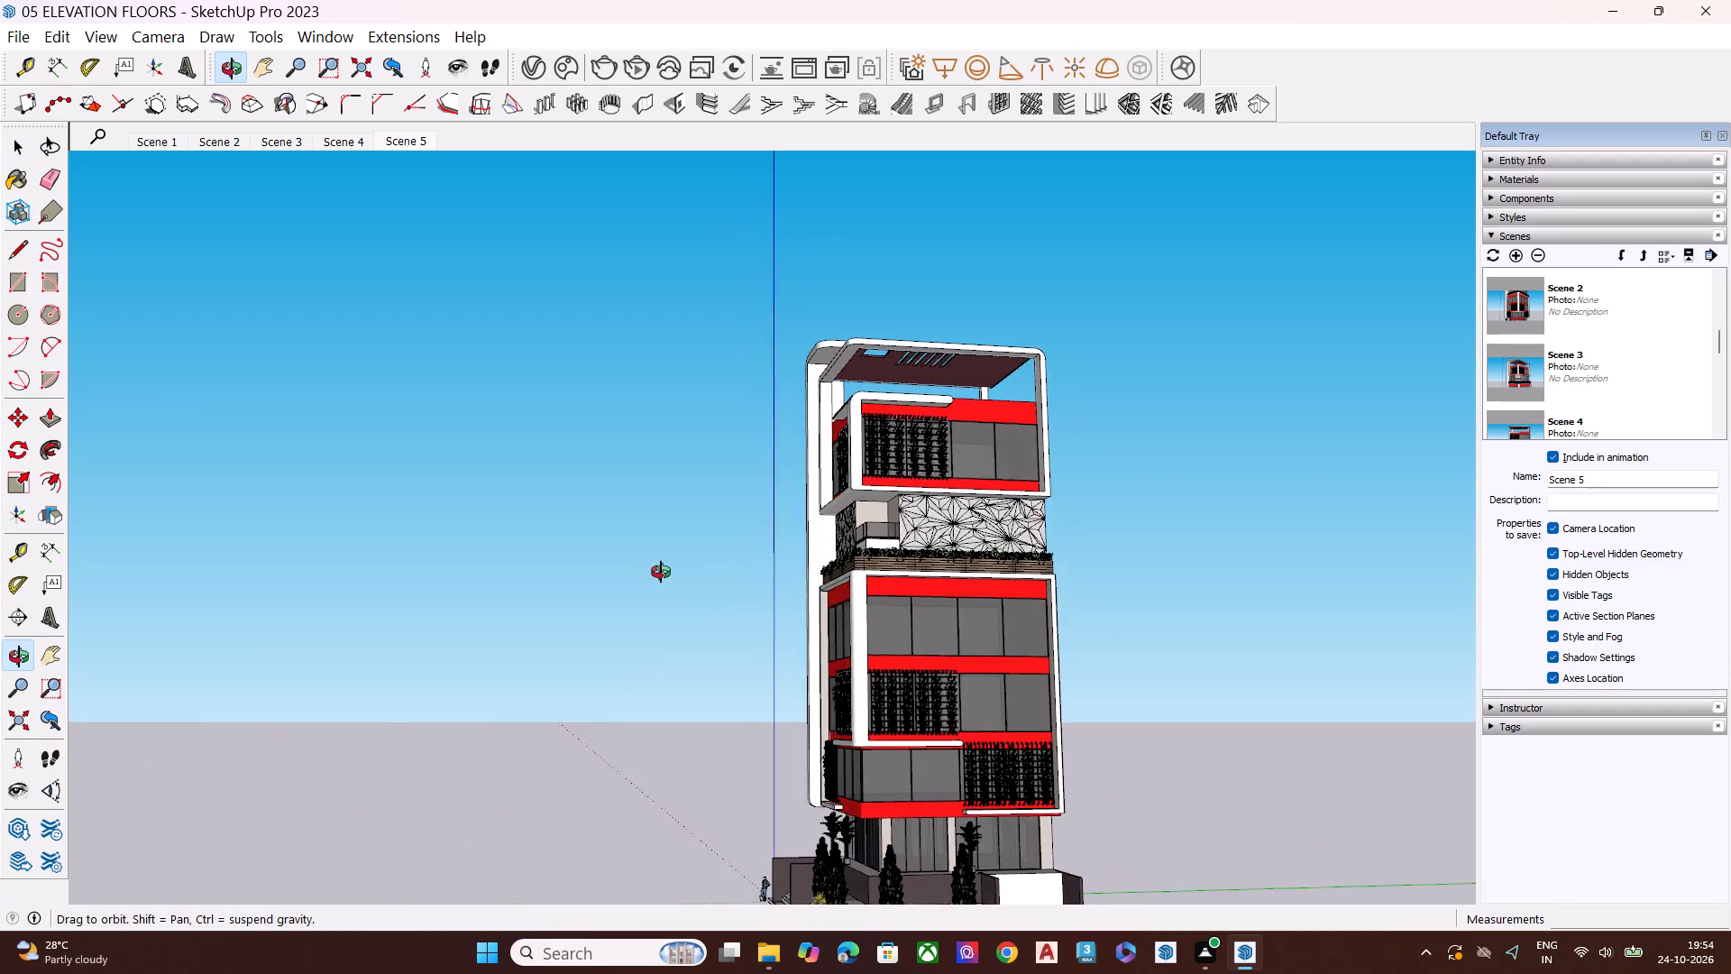
pyautogui.moveTo(661, 572); pyautogui.dragTo(544, 548, button='middle')
pyautogui.scroll(2, 824, 565)
pyautogui.moveTo(913, 560); pyautogui.dragTo(1074, 562, button='middle')
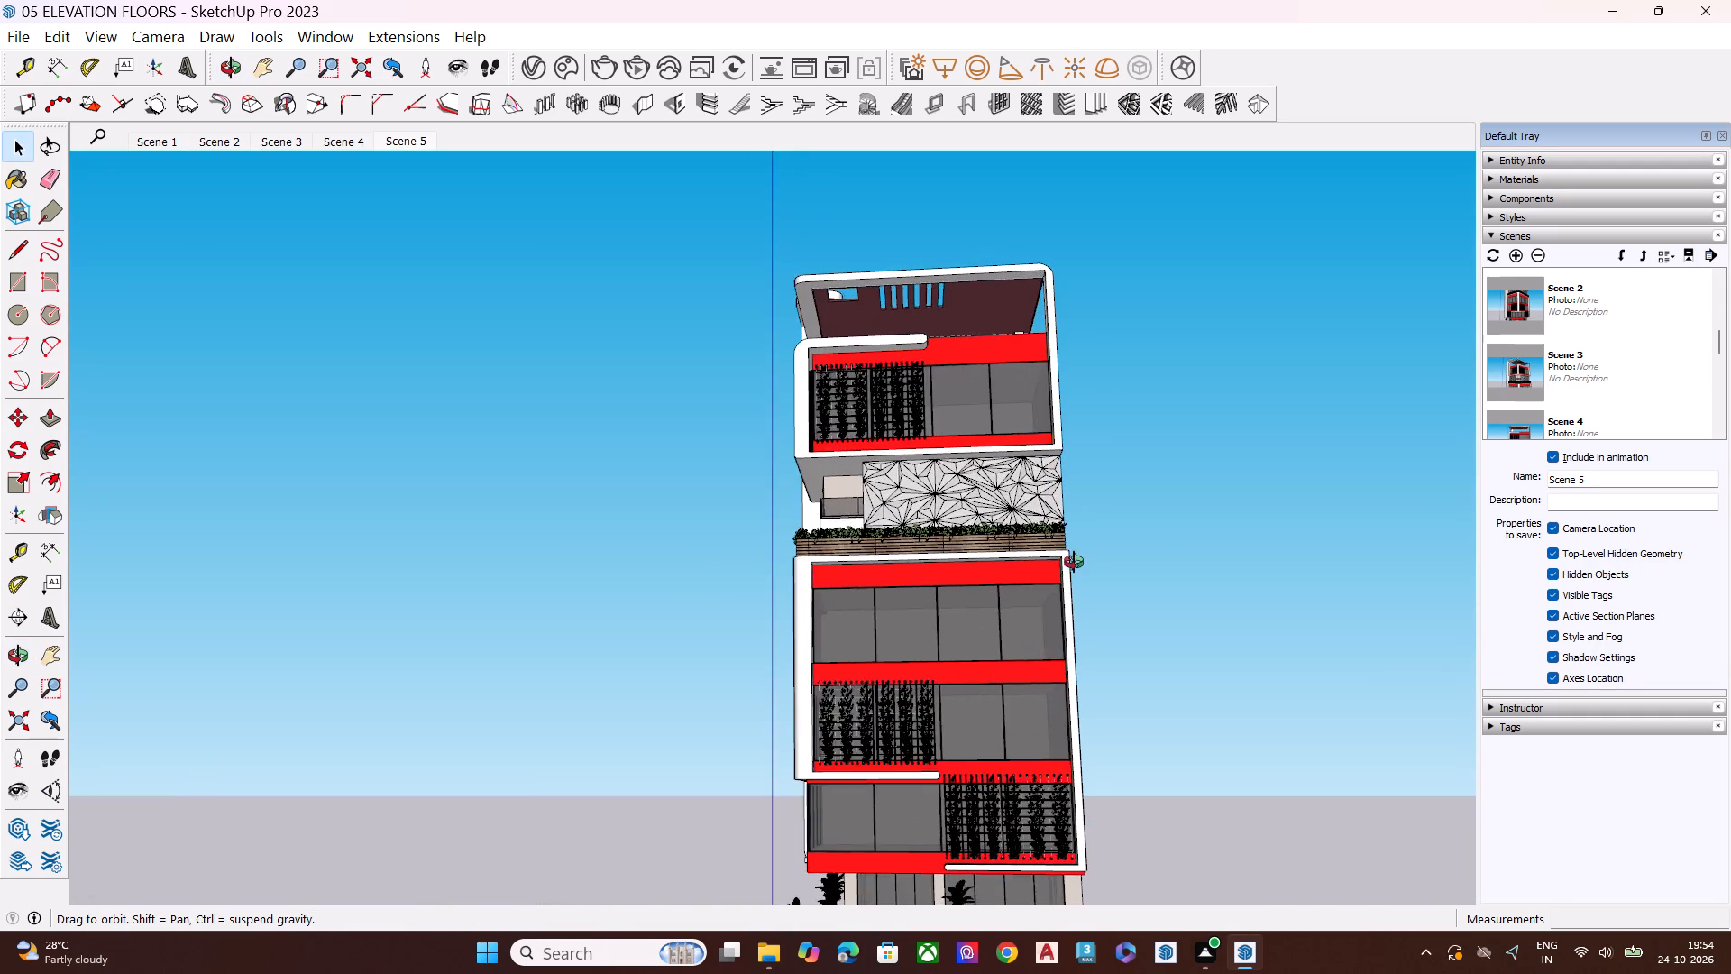
pyautogui.moveTo(1074, 562); pyautogui.dragTo(1307, 542, button='middle')
pyautogui.scroll(2, 803, 555)
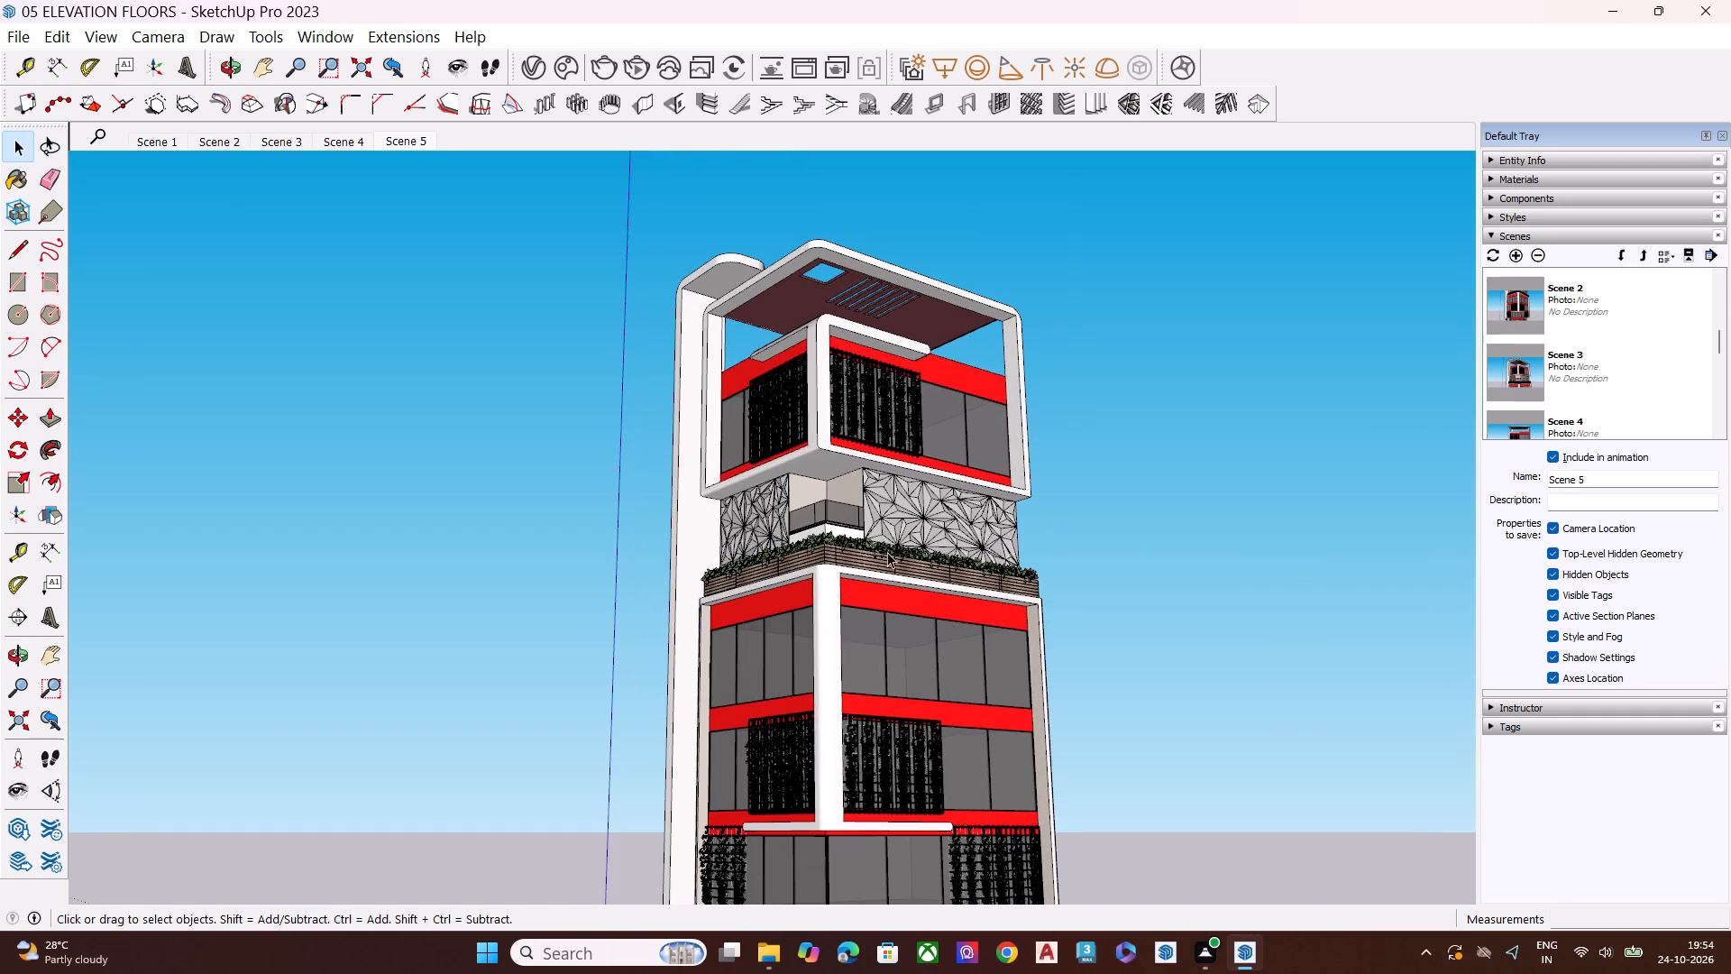
# Add a sixth scene of the front corner from slightly below, framing the tower from the ground-floor entrance level to the roof frame and fin.
pyautogui.press('h')
pyautogui.moveTo(824, 564); pyautogui.dragTo(820, 532)
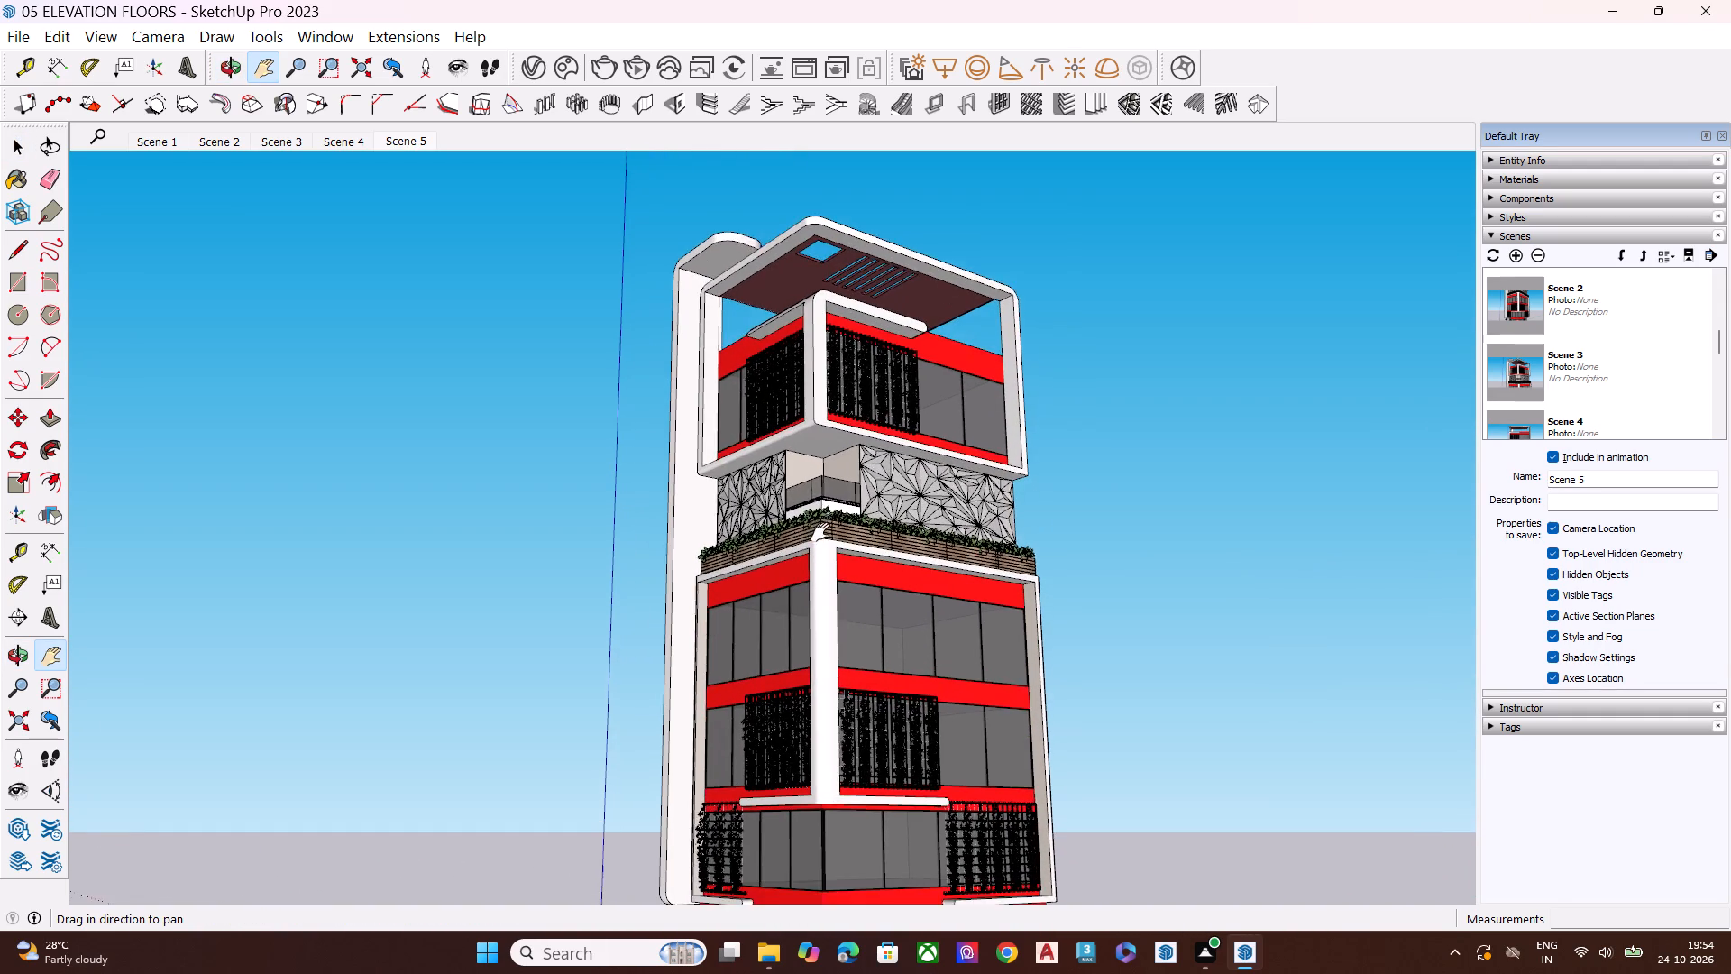
pyautogui.moveTo(820, 532); pyautogui.dragTo(829, 504)
pyautogui.moveTo(902, 511); pyautogui.dragTo(1011, 489, button='middle')
pyautogui.scroll(1, 893, 509)
pyautogui.scroll(-2, 829, 509)
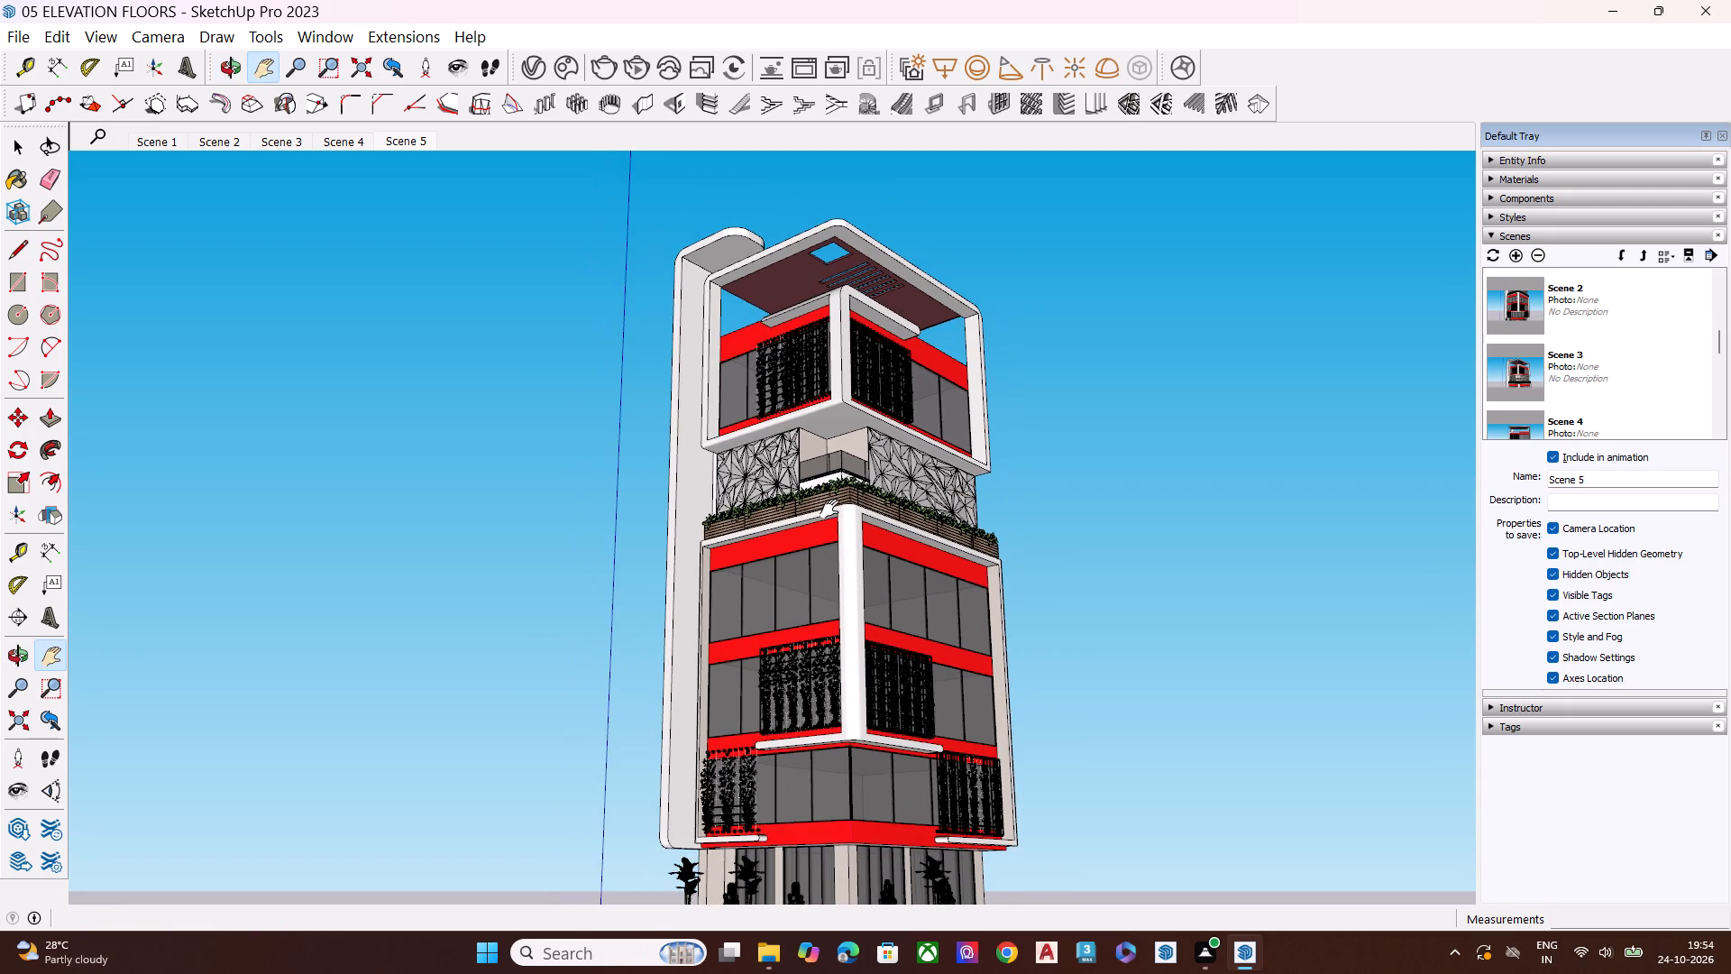
pyautogui.moveTo(829, 509); pyautogui.dragTo(825, 623, button='middle')
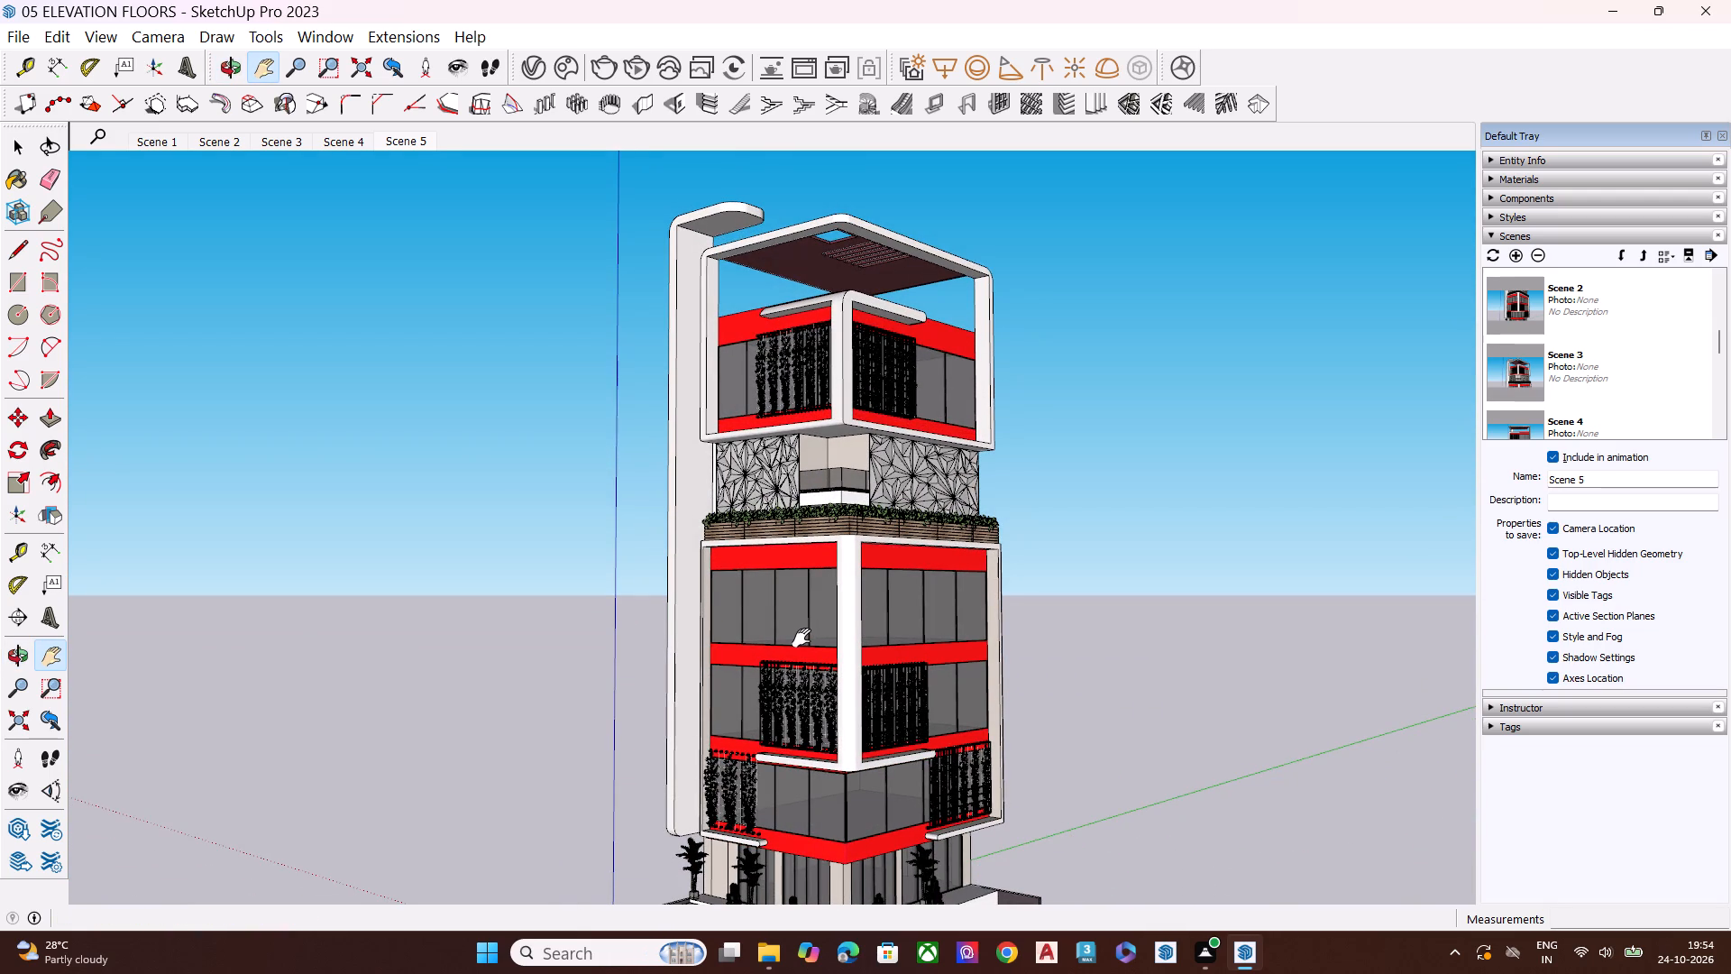
pyautogui.press('h')
pyautogui.moveTo(821, 620); pyautogui.dragTo(808, 593)
pyautogui.scroll(1, 863, 595)
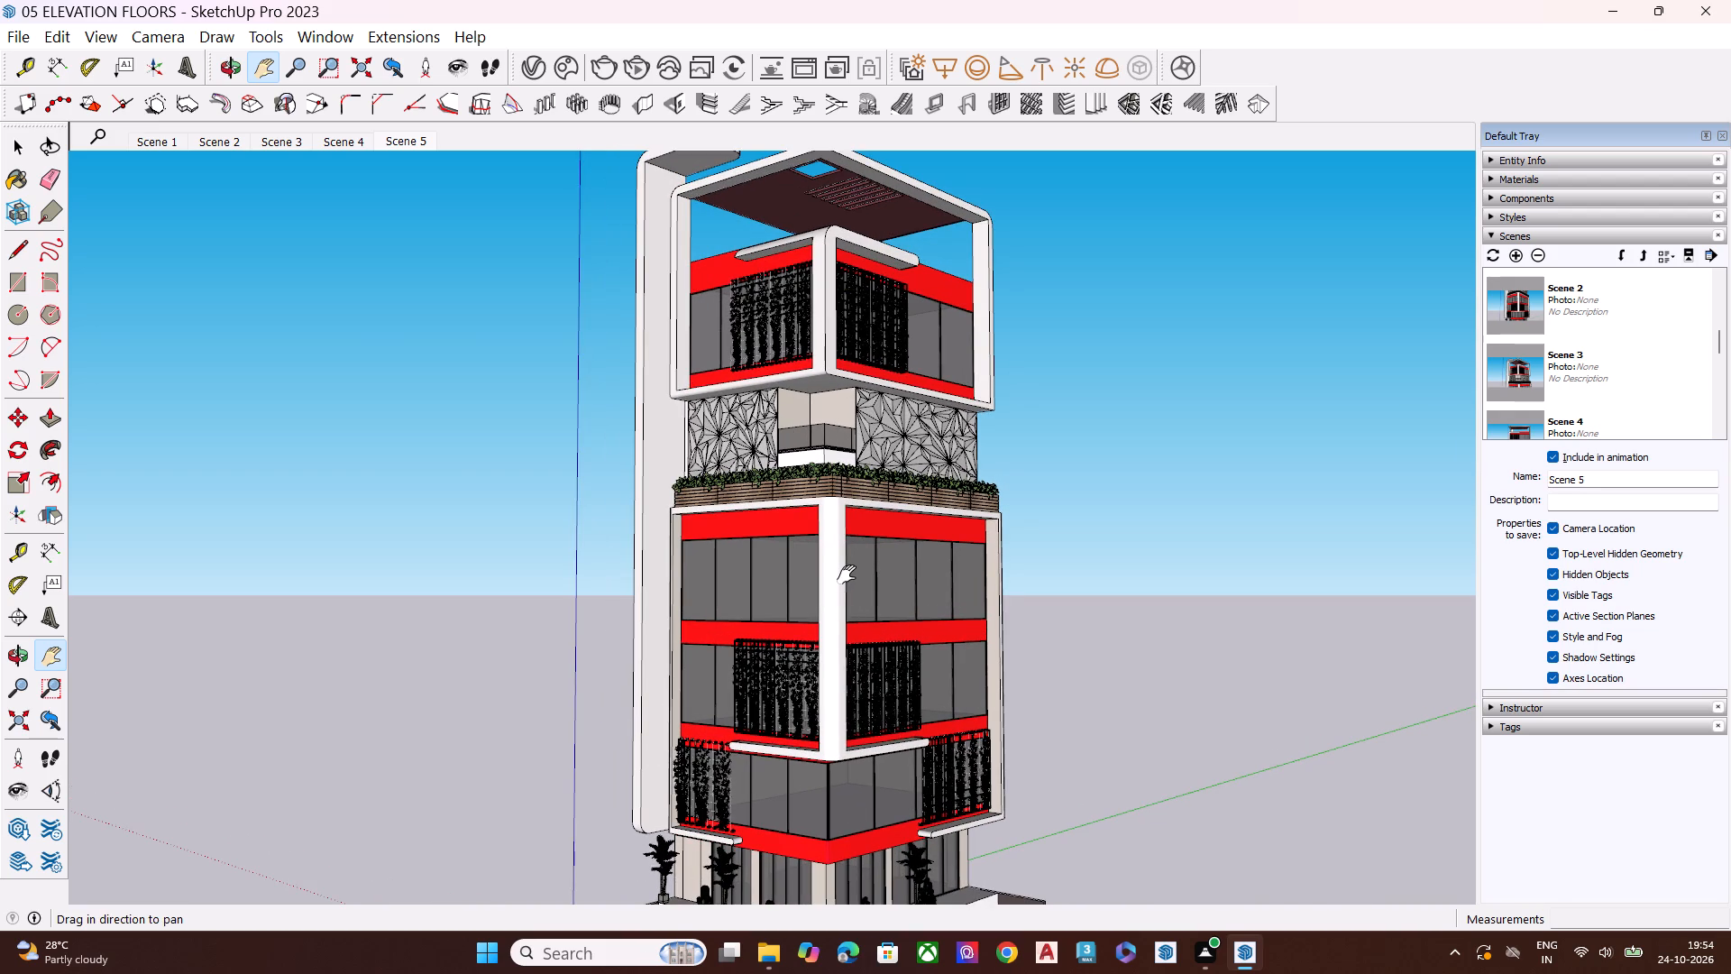
pyautogui.scroll(-5, 847, 574)
pyautogui.moveTo(865, 548); pyautogui.dragTo(1132, 529, button='middle')
pyautogui.scroll(-1, 875, 545)
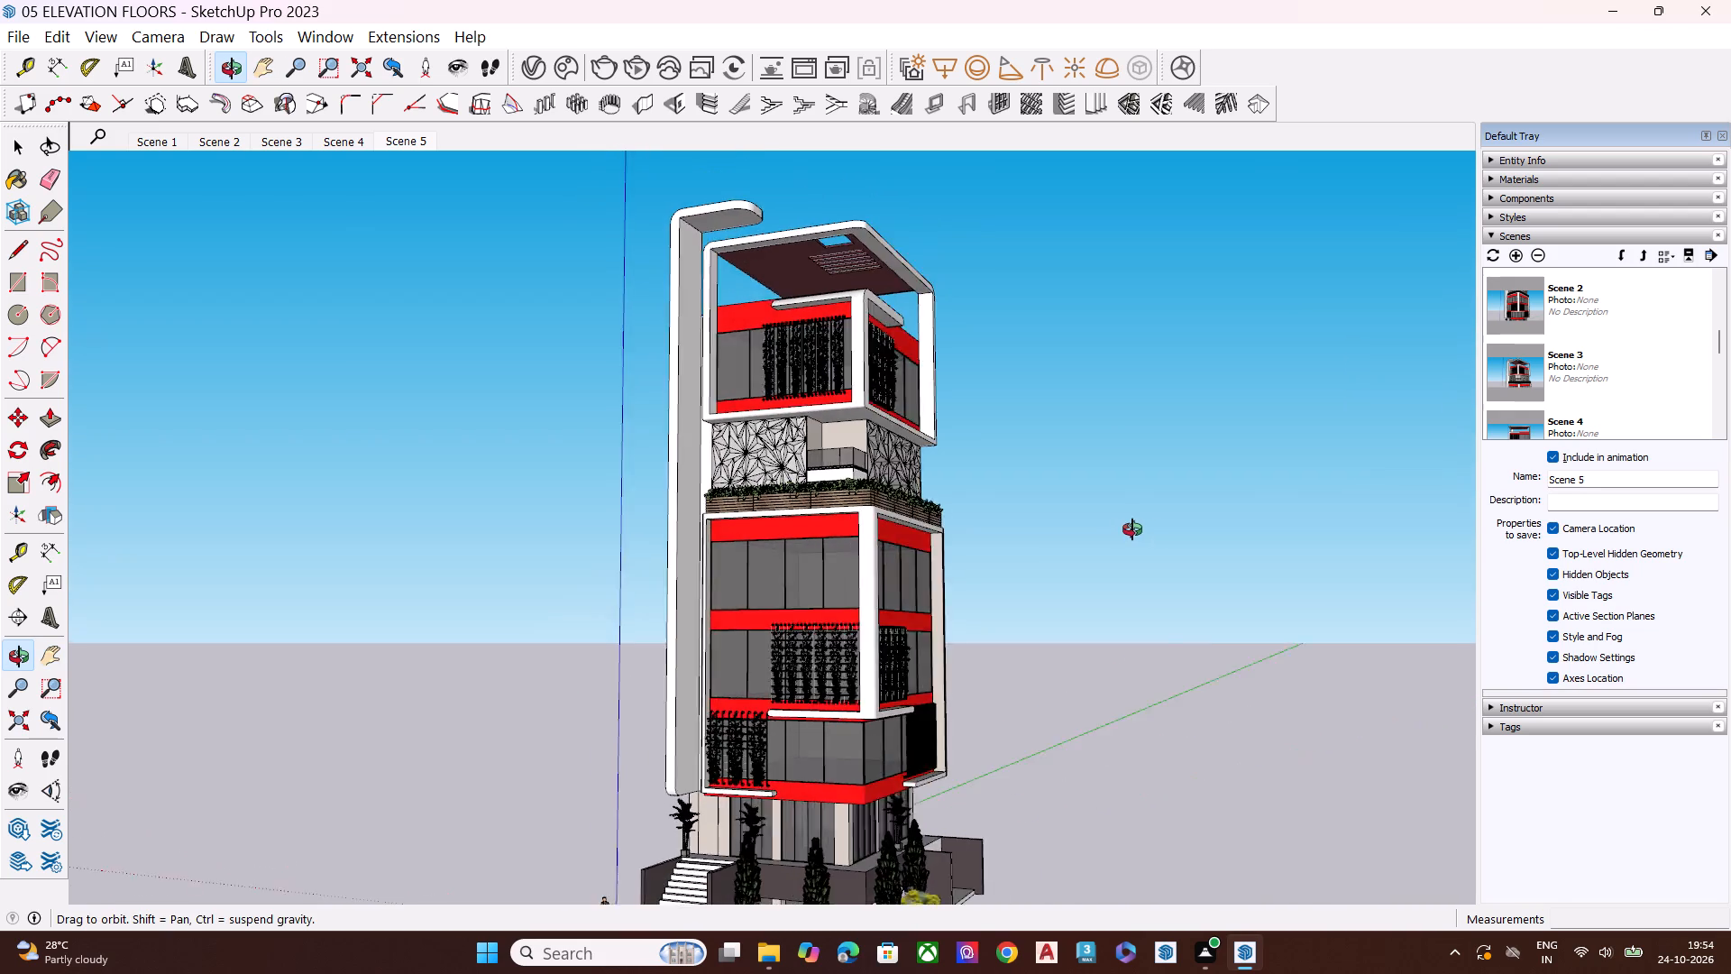
pyautogui.moveTo(1132, 529); pyautogui.dragTo(927, 526, button='middle')
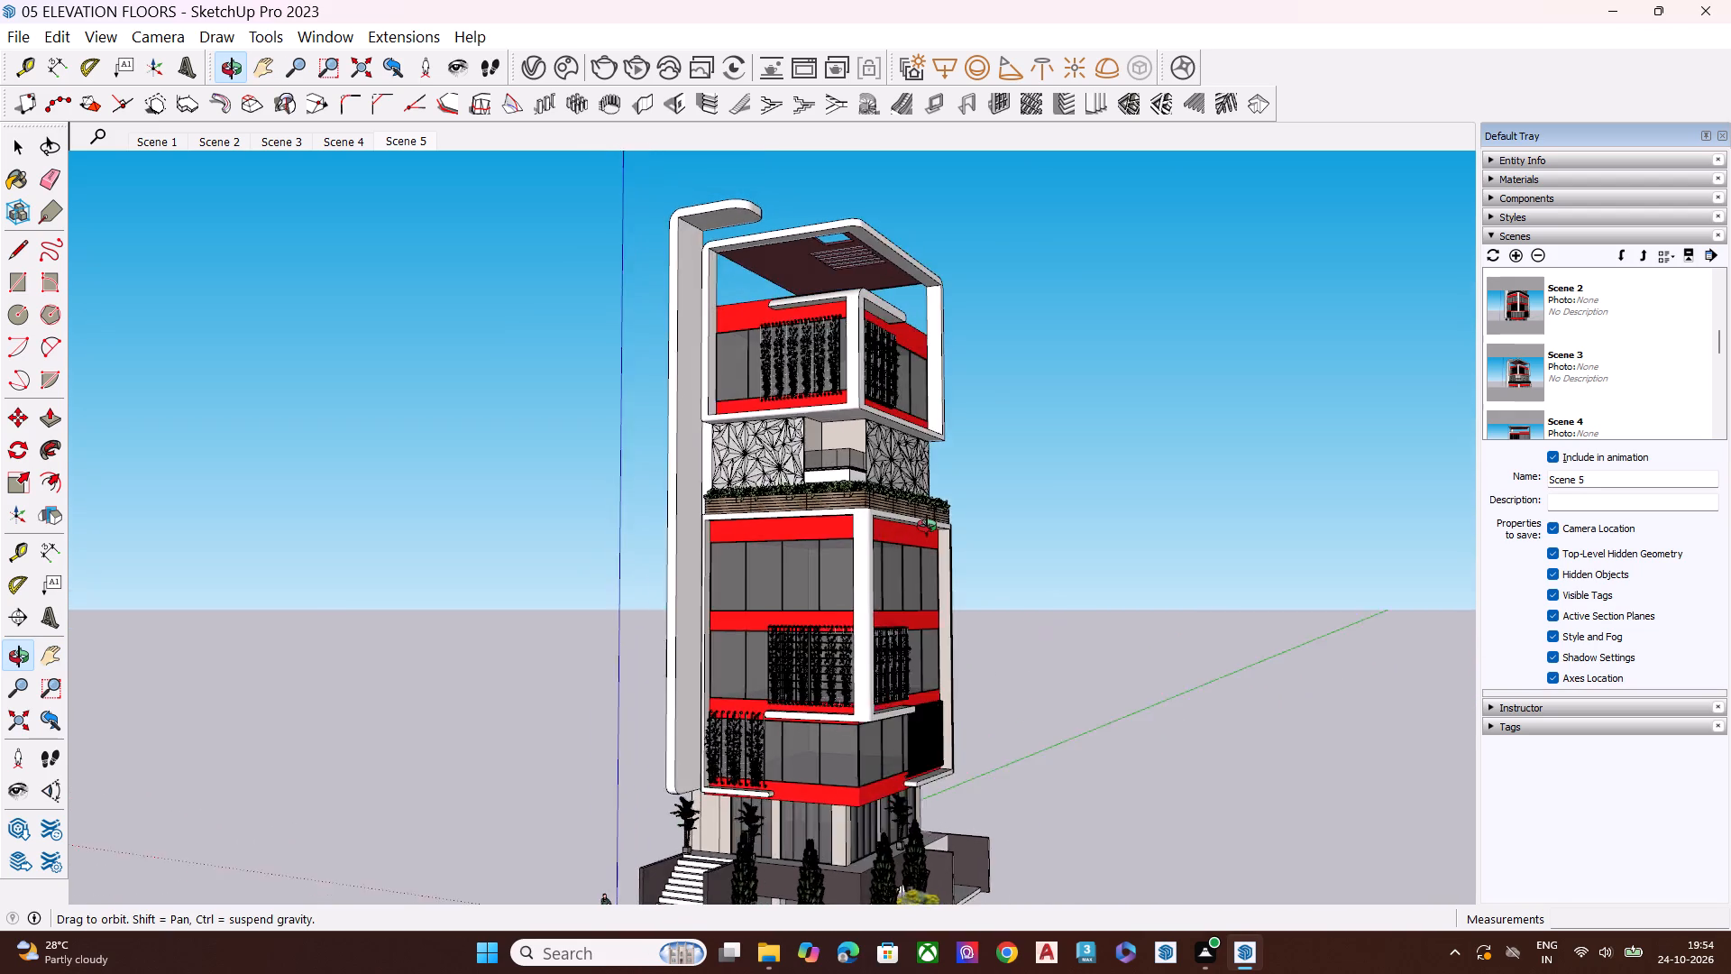
pyautogui.moveTo(927, 526); pyautogui.dragTo(766, 499, button='middle')
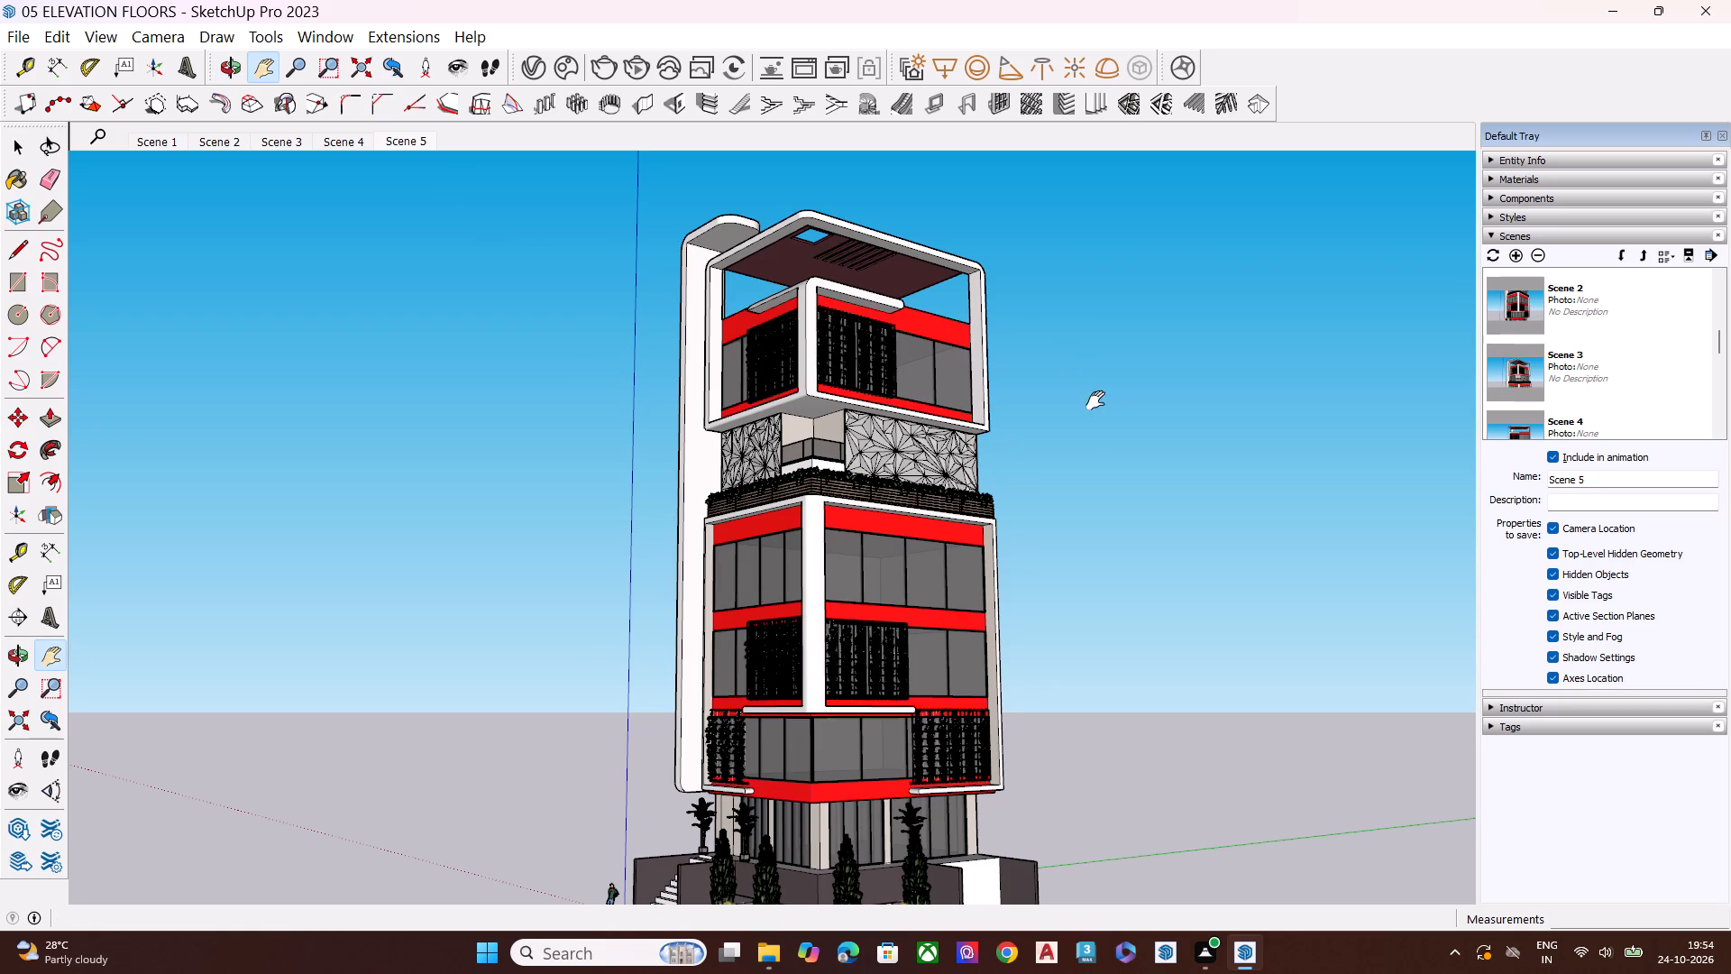
pyautogui.scroll(1, 1098, 434)
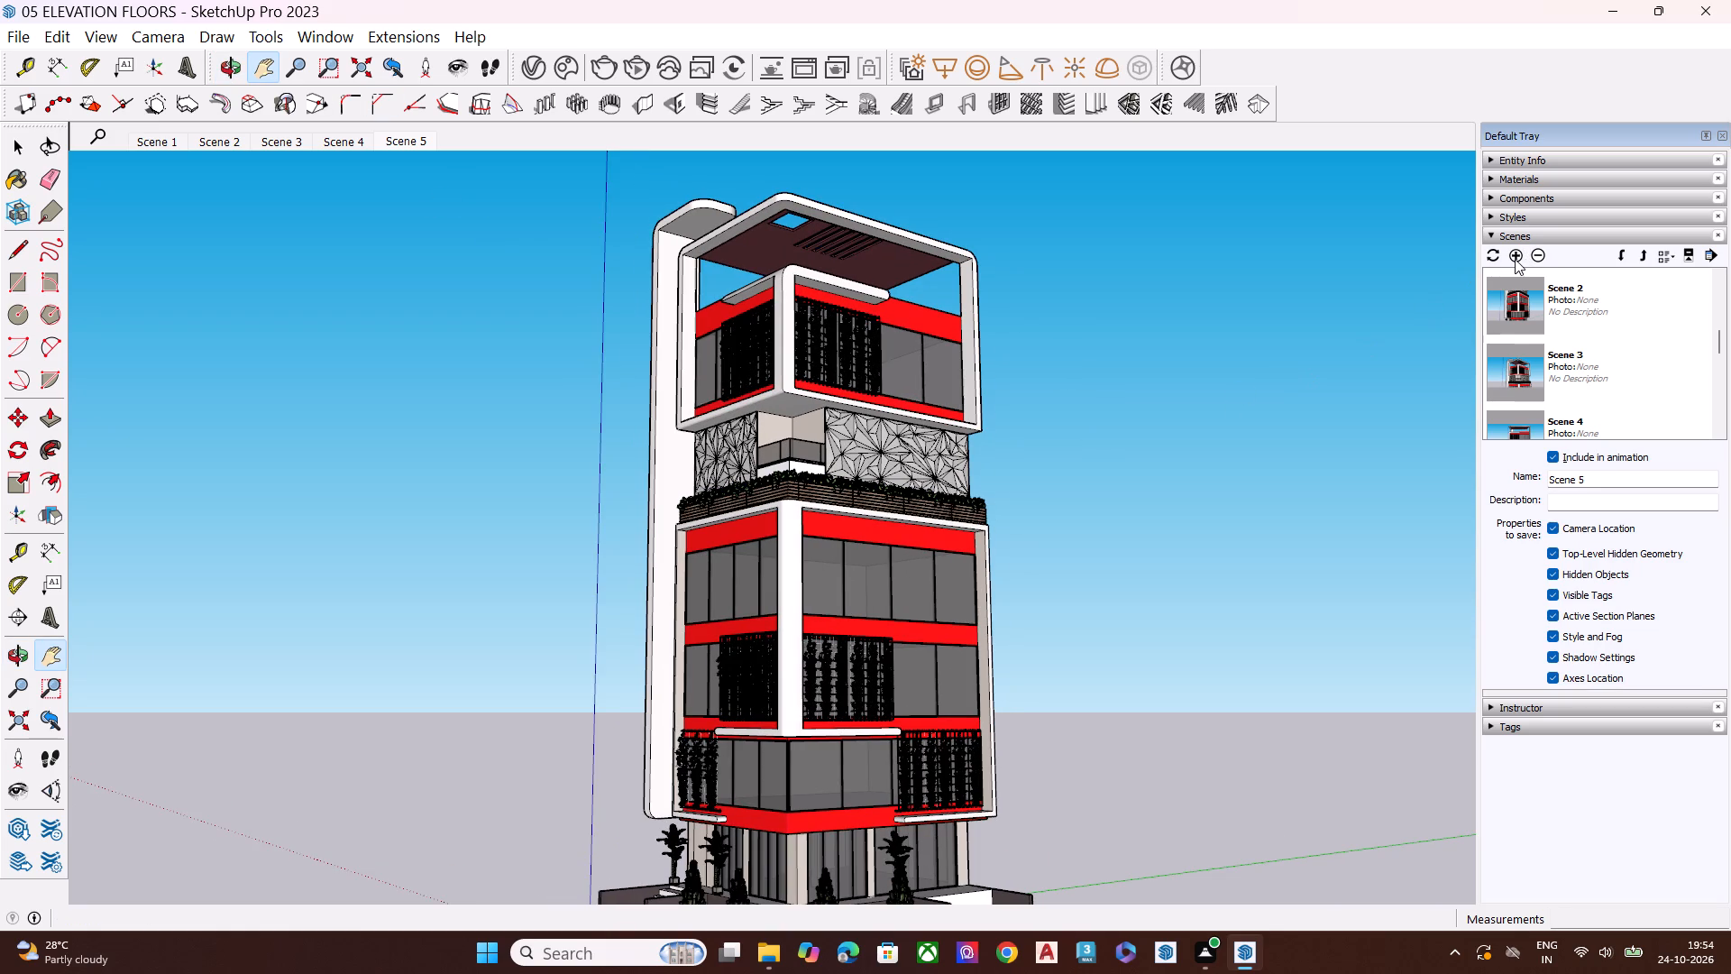
pyautogui.click(1516, 259)
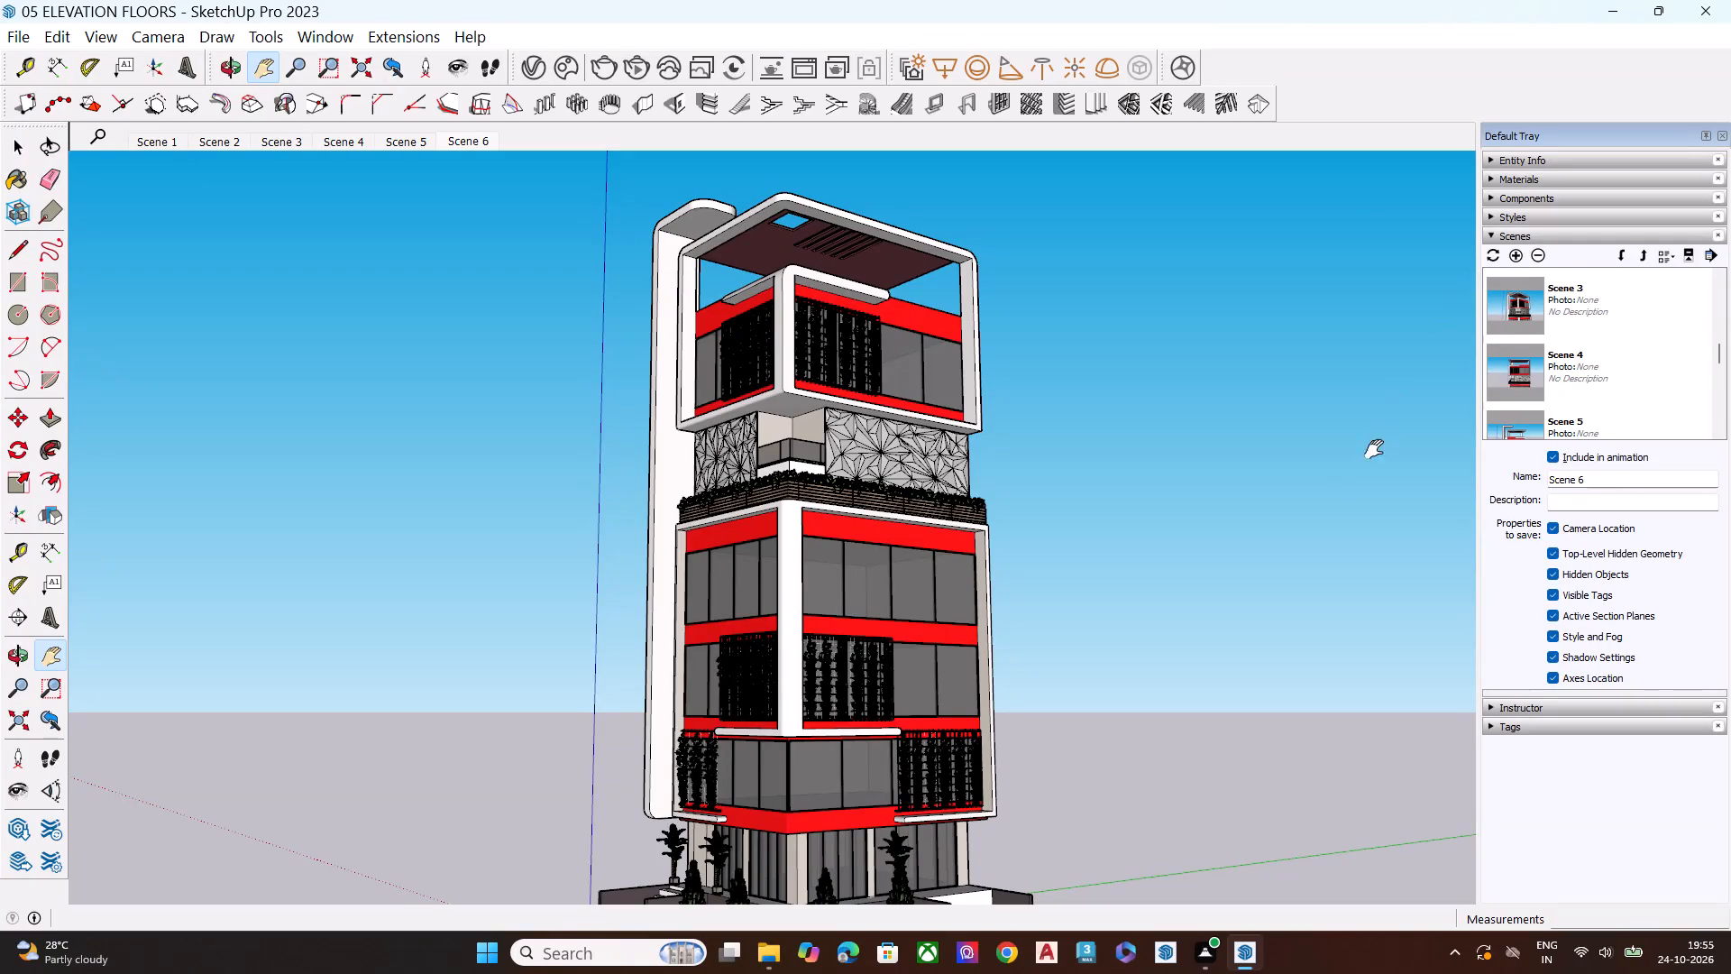
# Examine the stair-side facade over its full height, from the entrance stairs to the roof frame.
pyautogui.scroll(5, 878, 583)
pyautogui.moveTo(822, 549); pyautogui.dragTo(902, 546, button='middle')
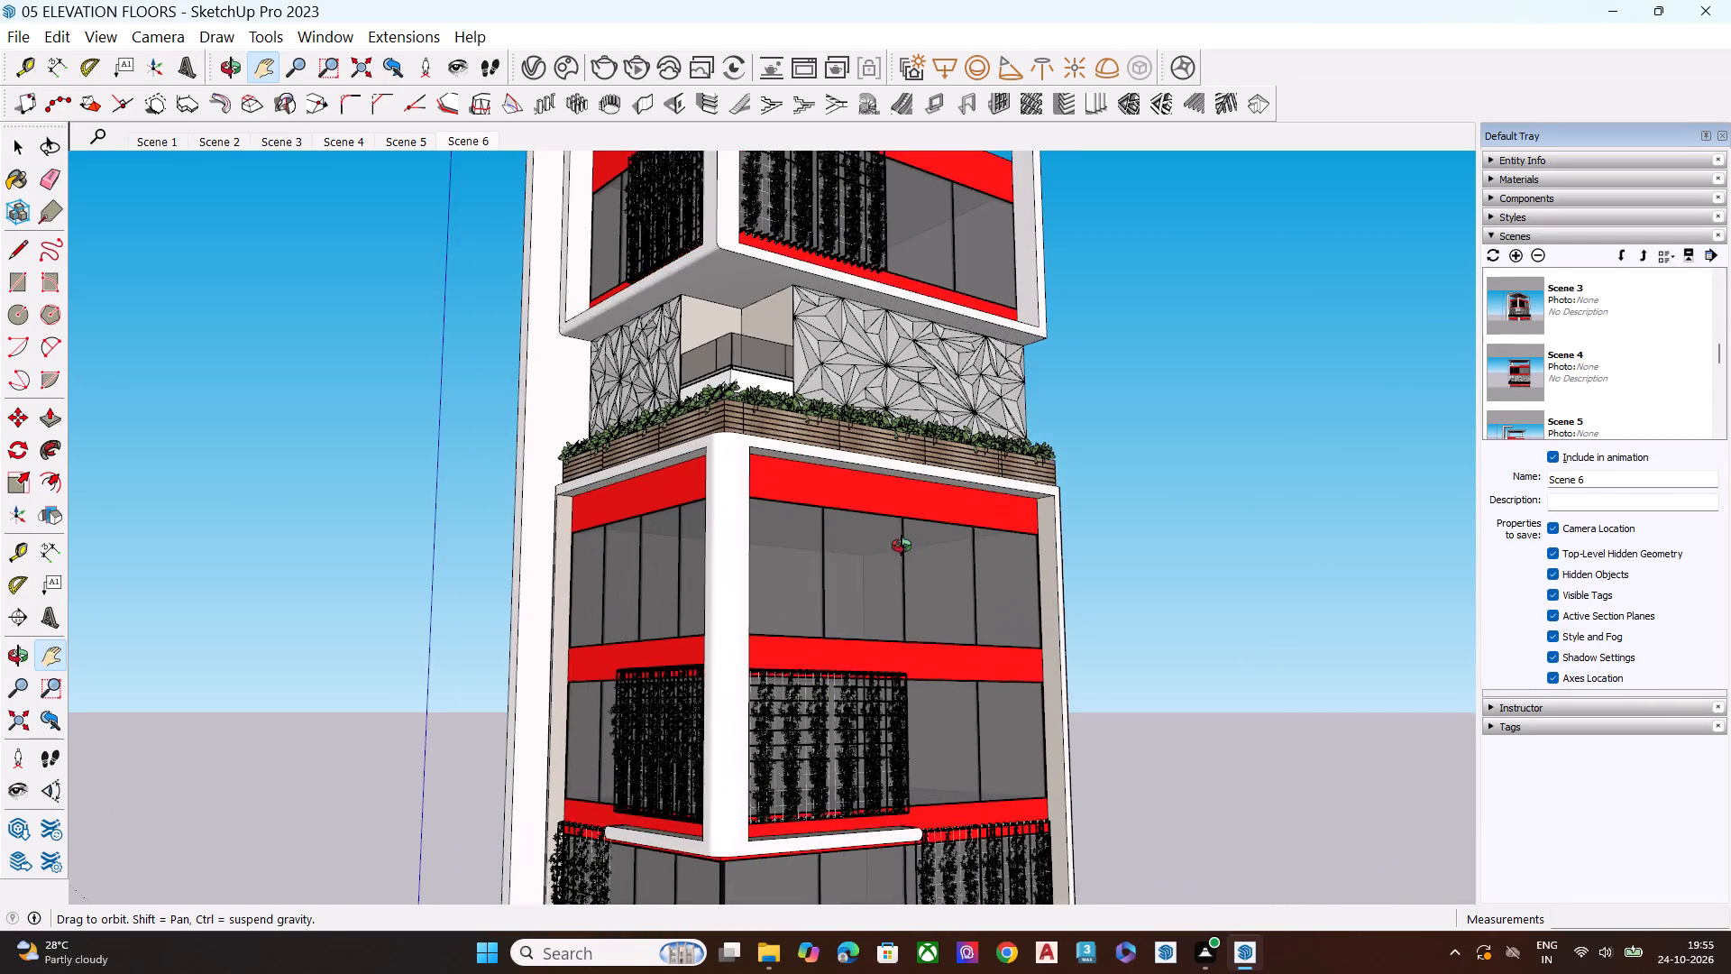
pyautogui.moveTo(902, 546); pyautogui.dragTo(1322, 556, button='middle')
pyautogui.scroll(-3, 1325, 558)
pyautogui.press('space')
pyautogui.scroll(2, 1084, 521)
pyautogui.scroll(-5, 1082, 525)
pyautogui.moveTo(1000, 442); pyautogui.dragTo(988, 537, button='middle')
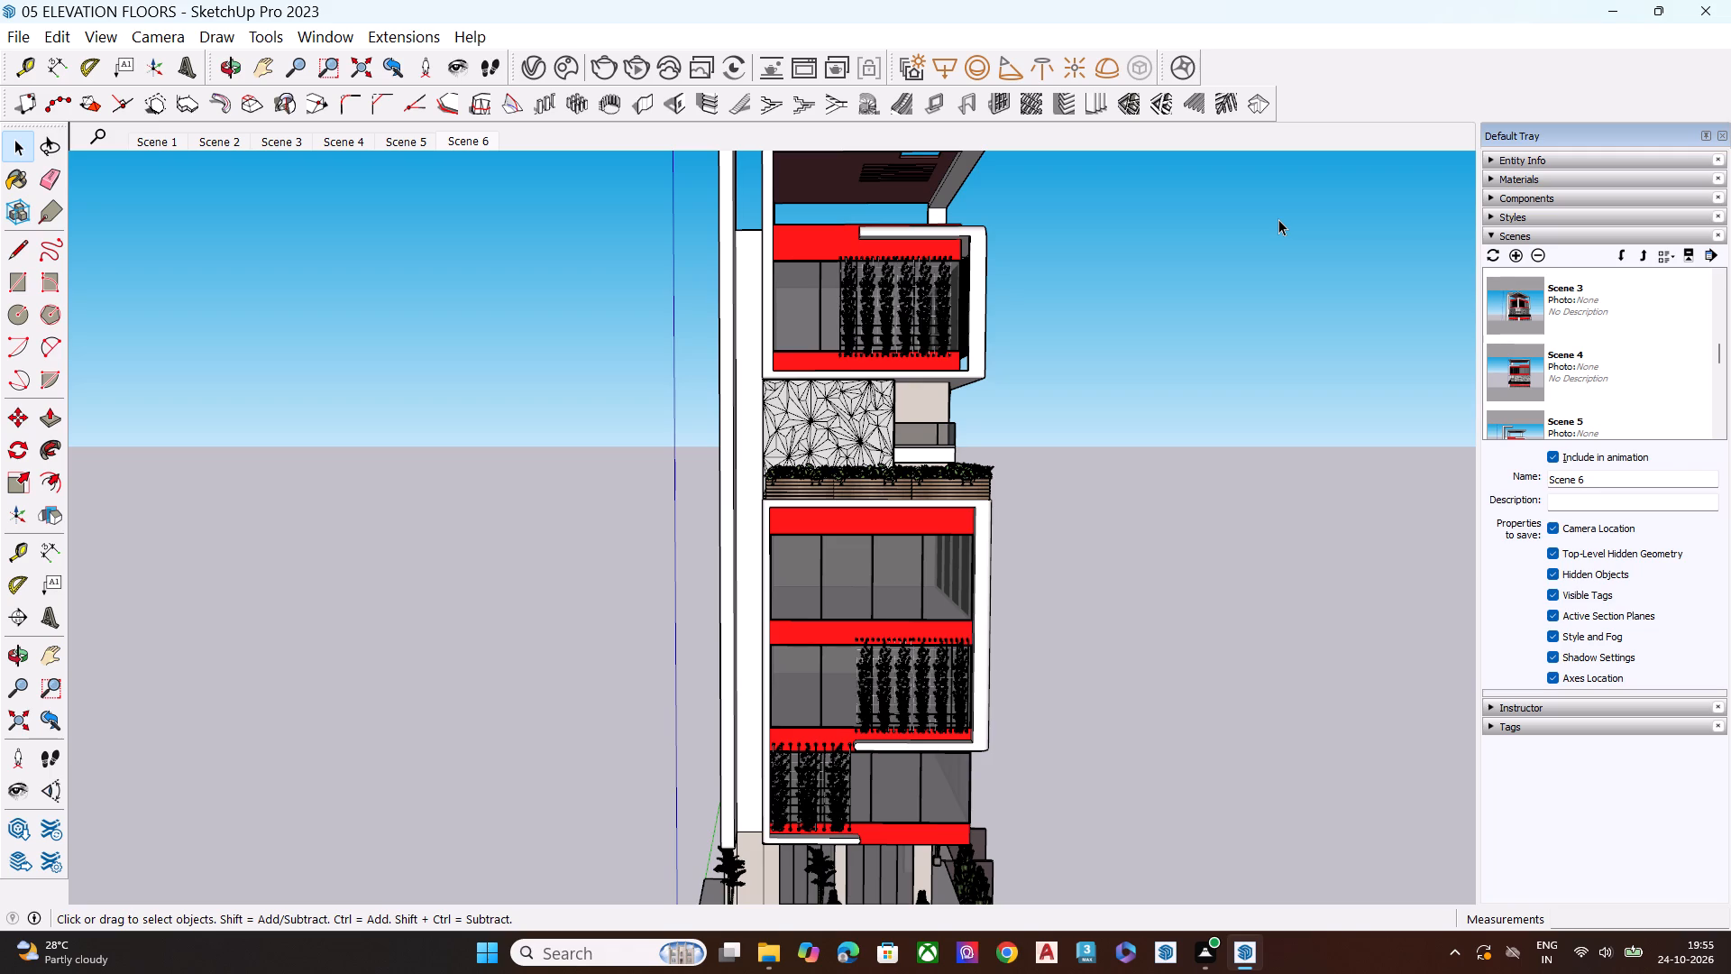
pyautogui.scroll(-6, 898, 468)
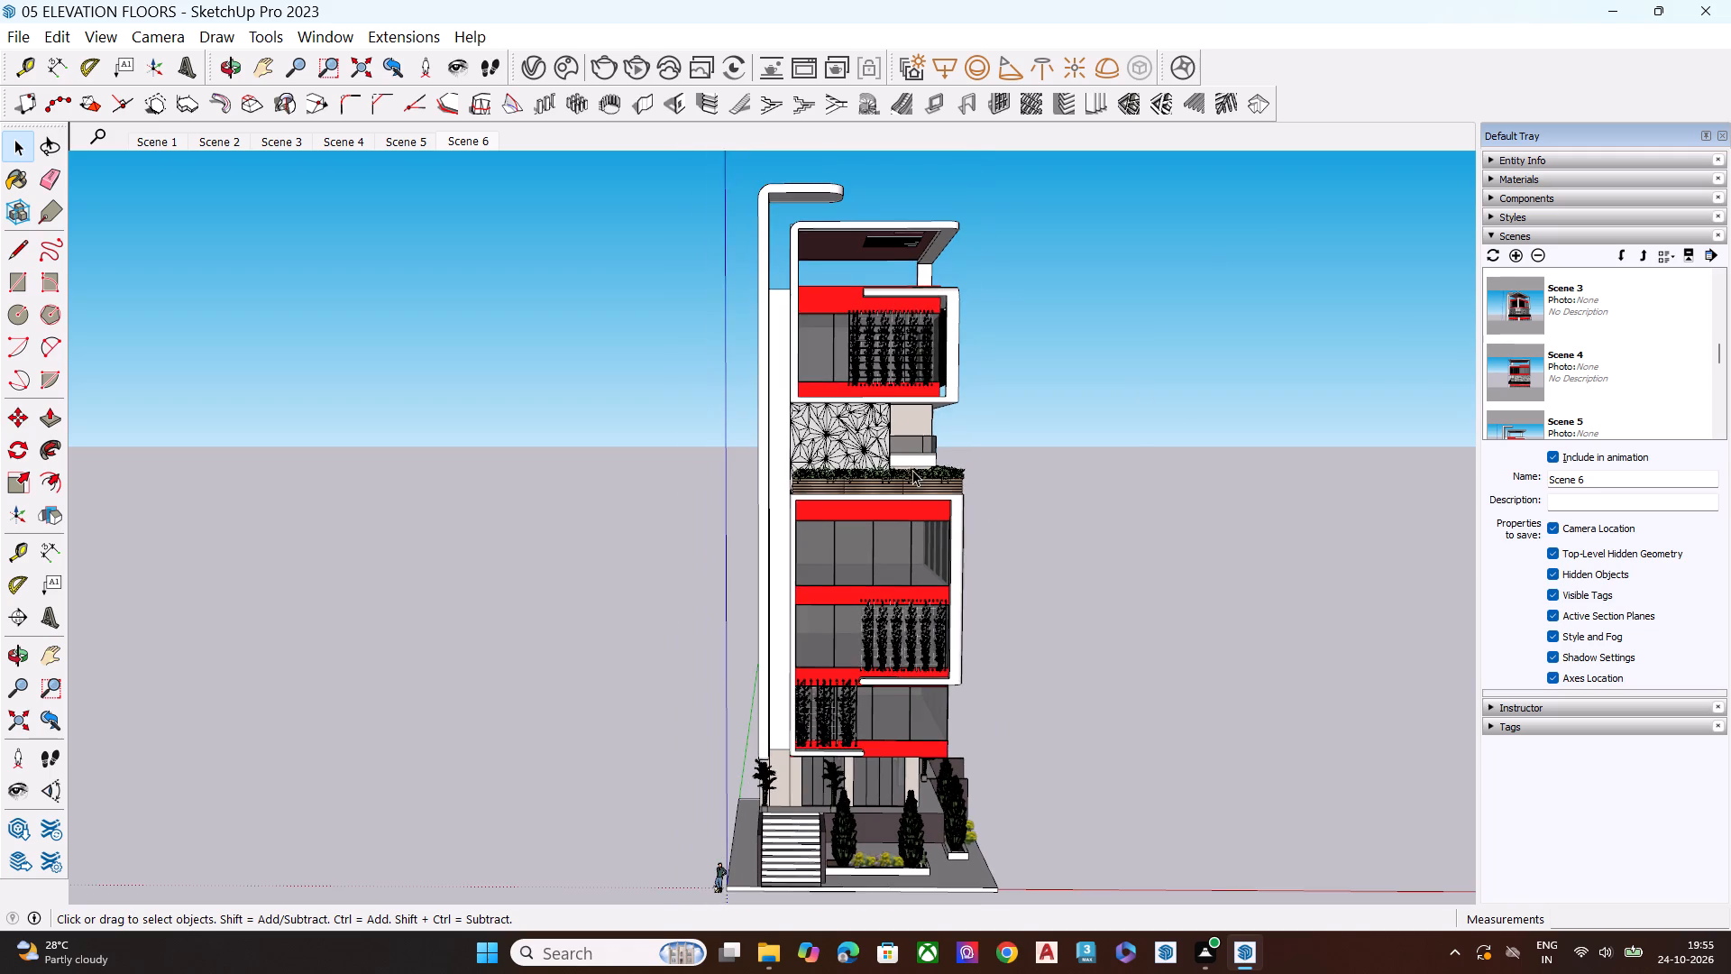
pyautogui.moveTo(894, 456); pyautogui.dragTo(769, 437, button='middle')
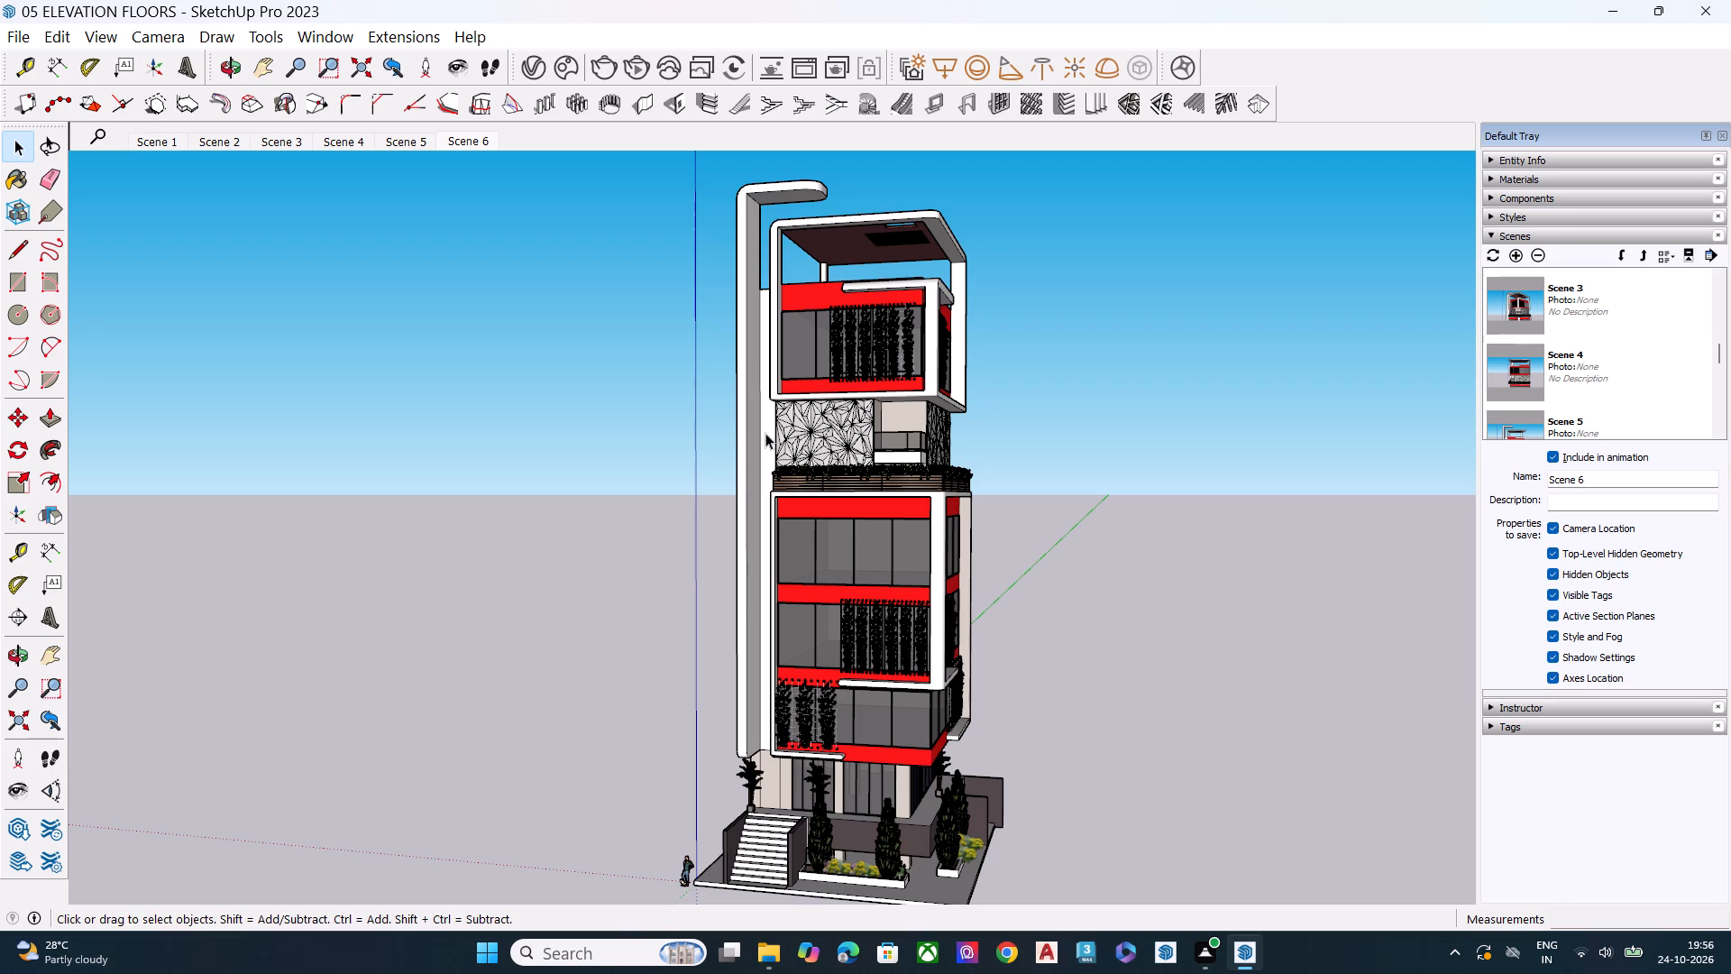
# Examine the middle glazed floors below the planter band, at the front corner and along the facade around from the stairs.
pyautogui.scroll(4, 845, 602)
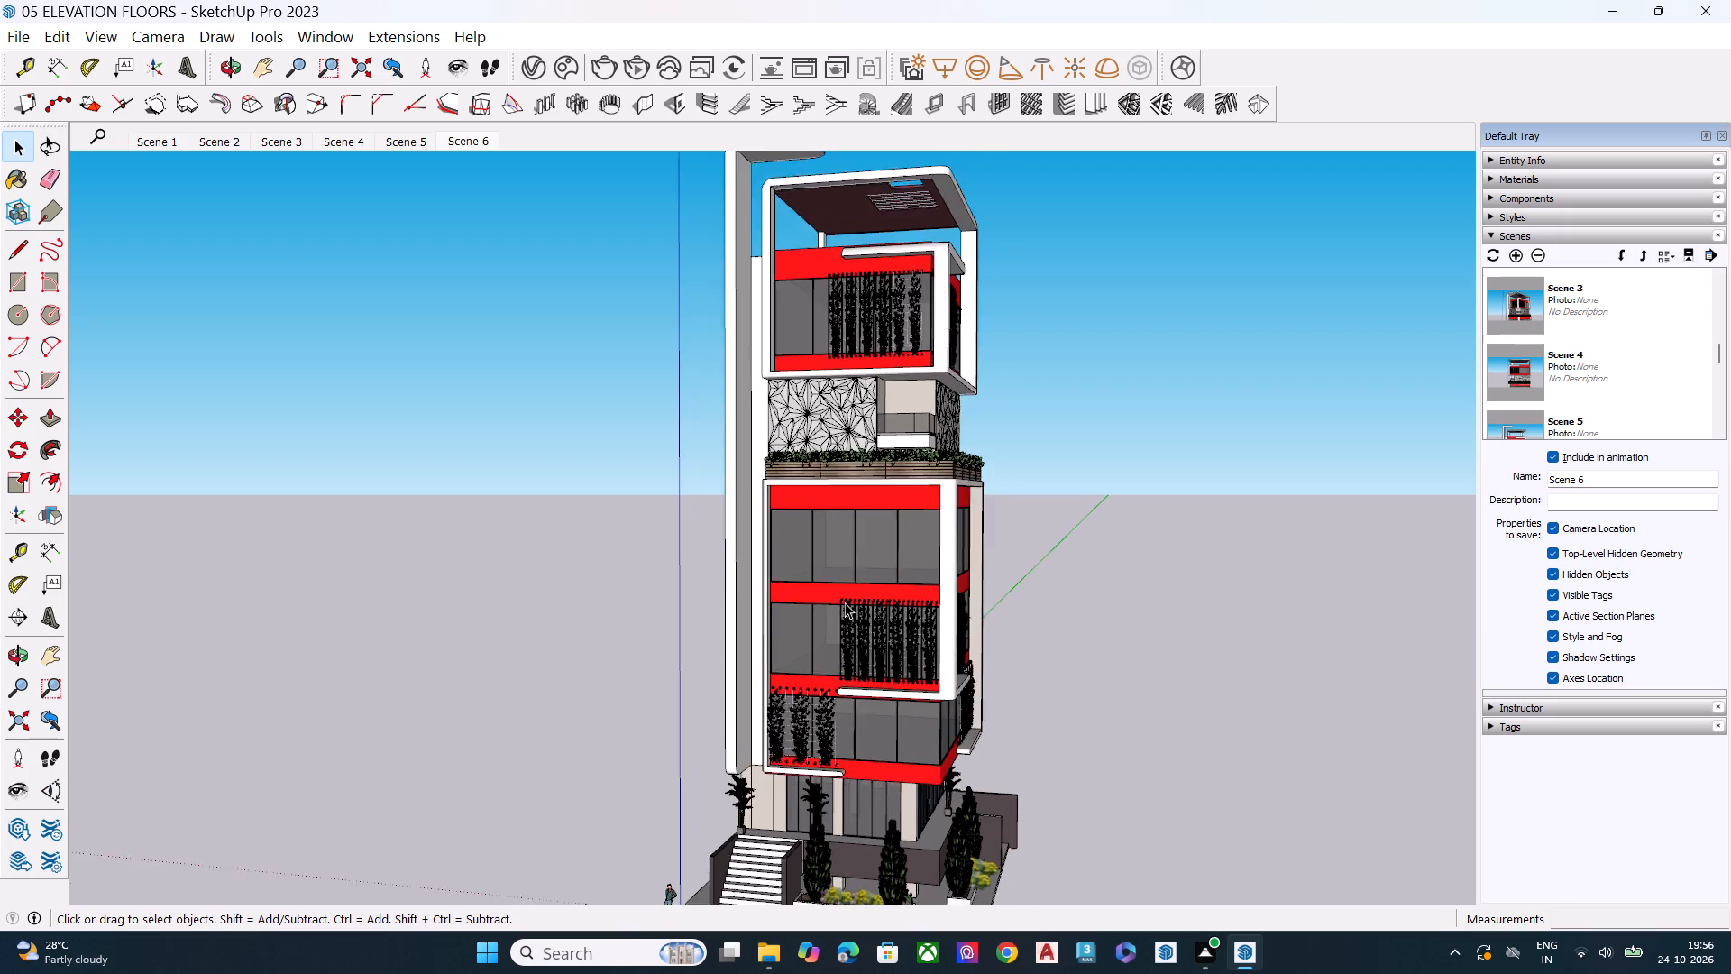
pyautogui.scroll(1, 845, 602)
pyautogui.moveTo(858, 594); pyautogui.dragTo(656, 522, button='middle')
pyautogui.scroll(1, 656, 522)
pyautogui.scroll(7, 1024, 584)
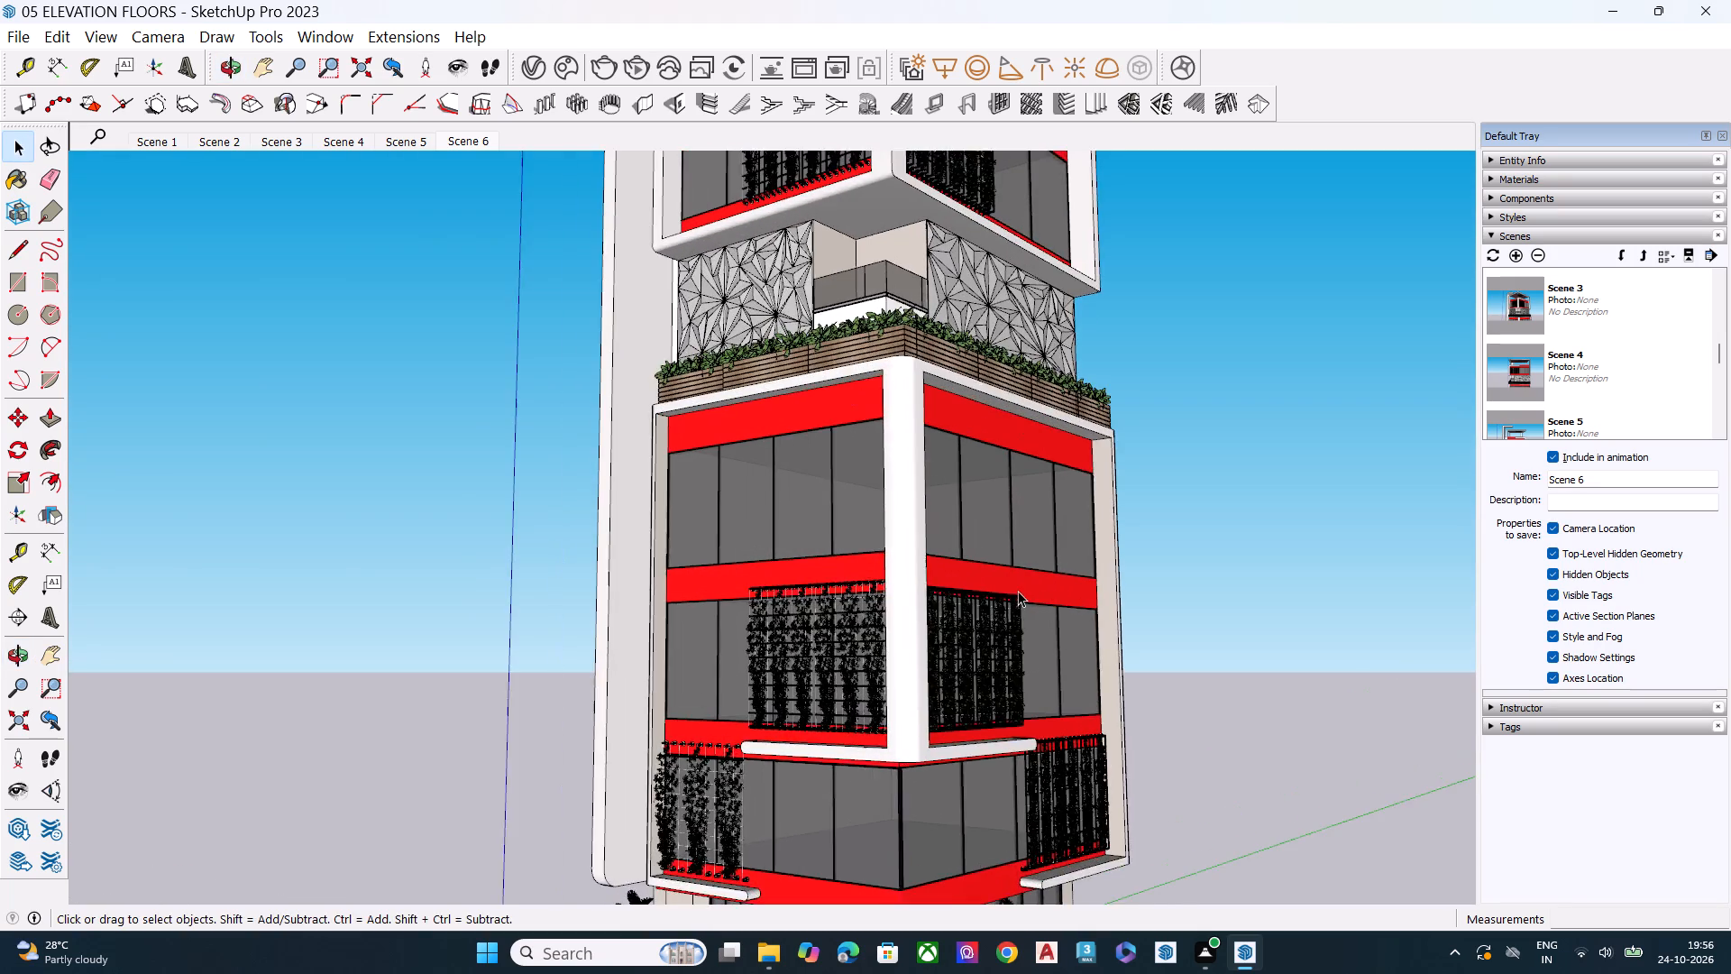
pyautogui.scroll(1, 988, 593)
pyautogui.moveTo(986, 593); pyautogui.dragTo(586, 587, button='middle')
pyautogui.moveTo(1196, 583); pyautogui.dragTo(897, 585, button='middle')
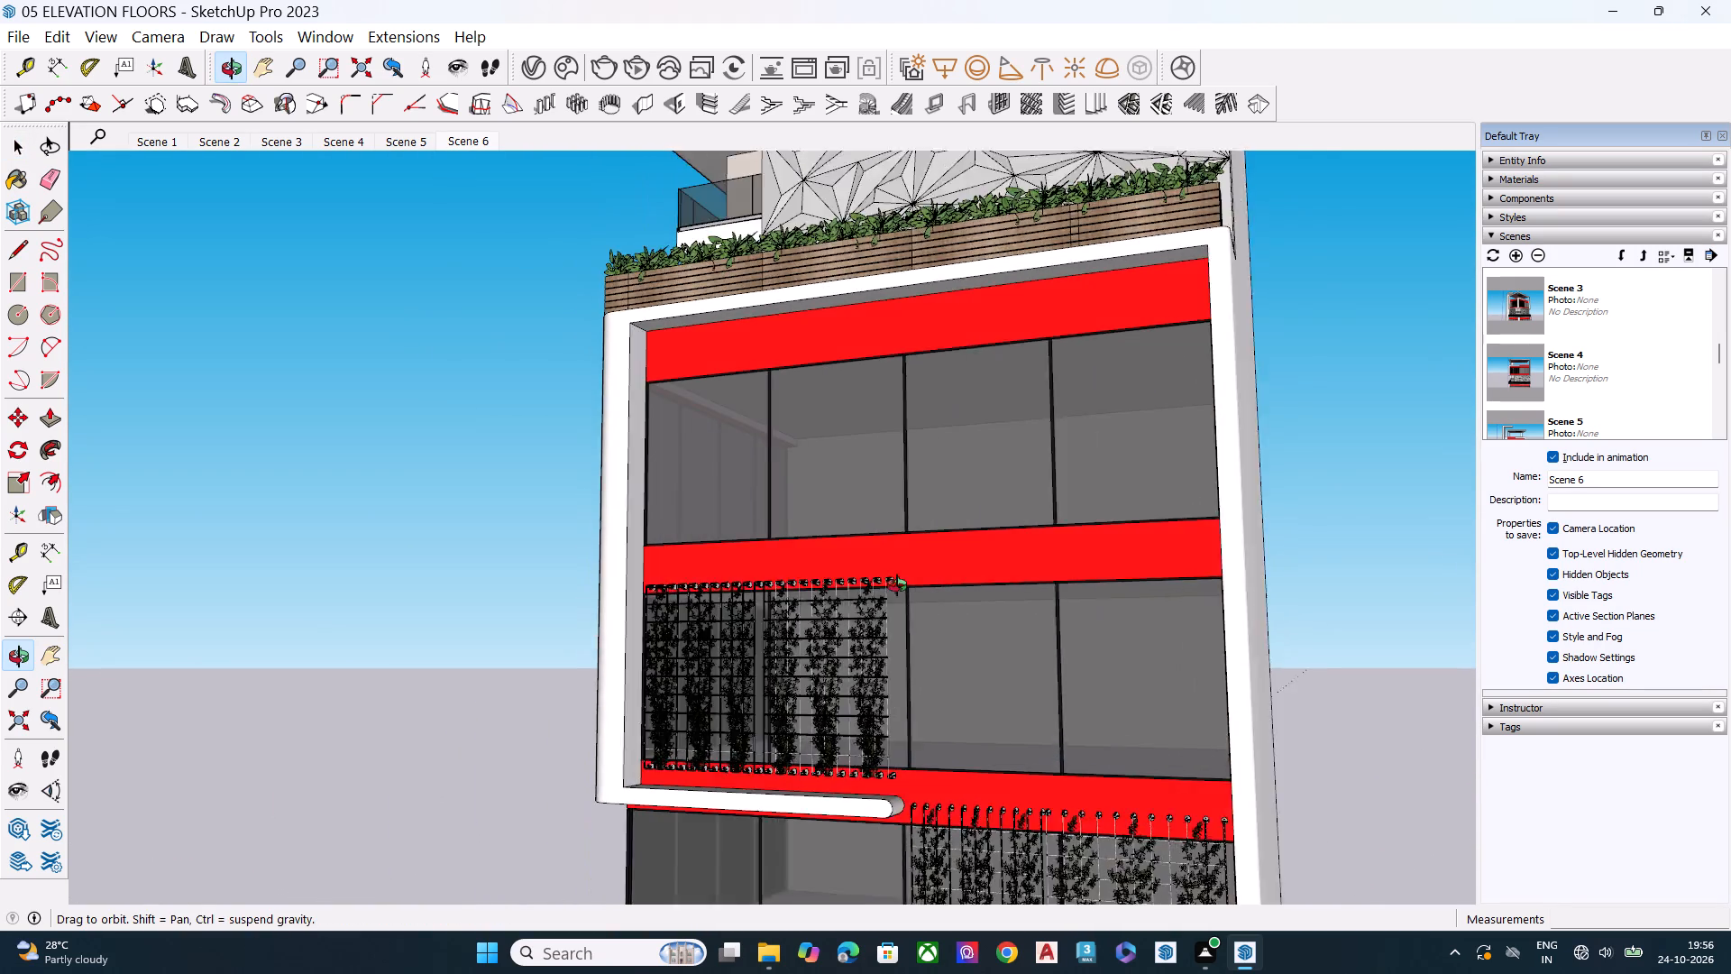
pyautogui.moveTo(897, 585); pyautogui.dragTo(1411, 578, button='middle')
pyautogui.scroll(1, 868, 598)
pyautogui.moveTo(868, 598); pyautogui.dragTo(1096, 583, button='middle')
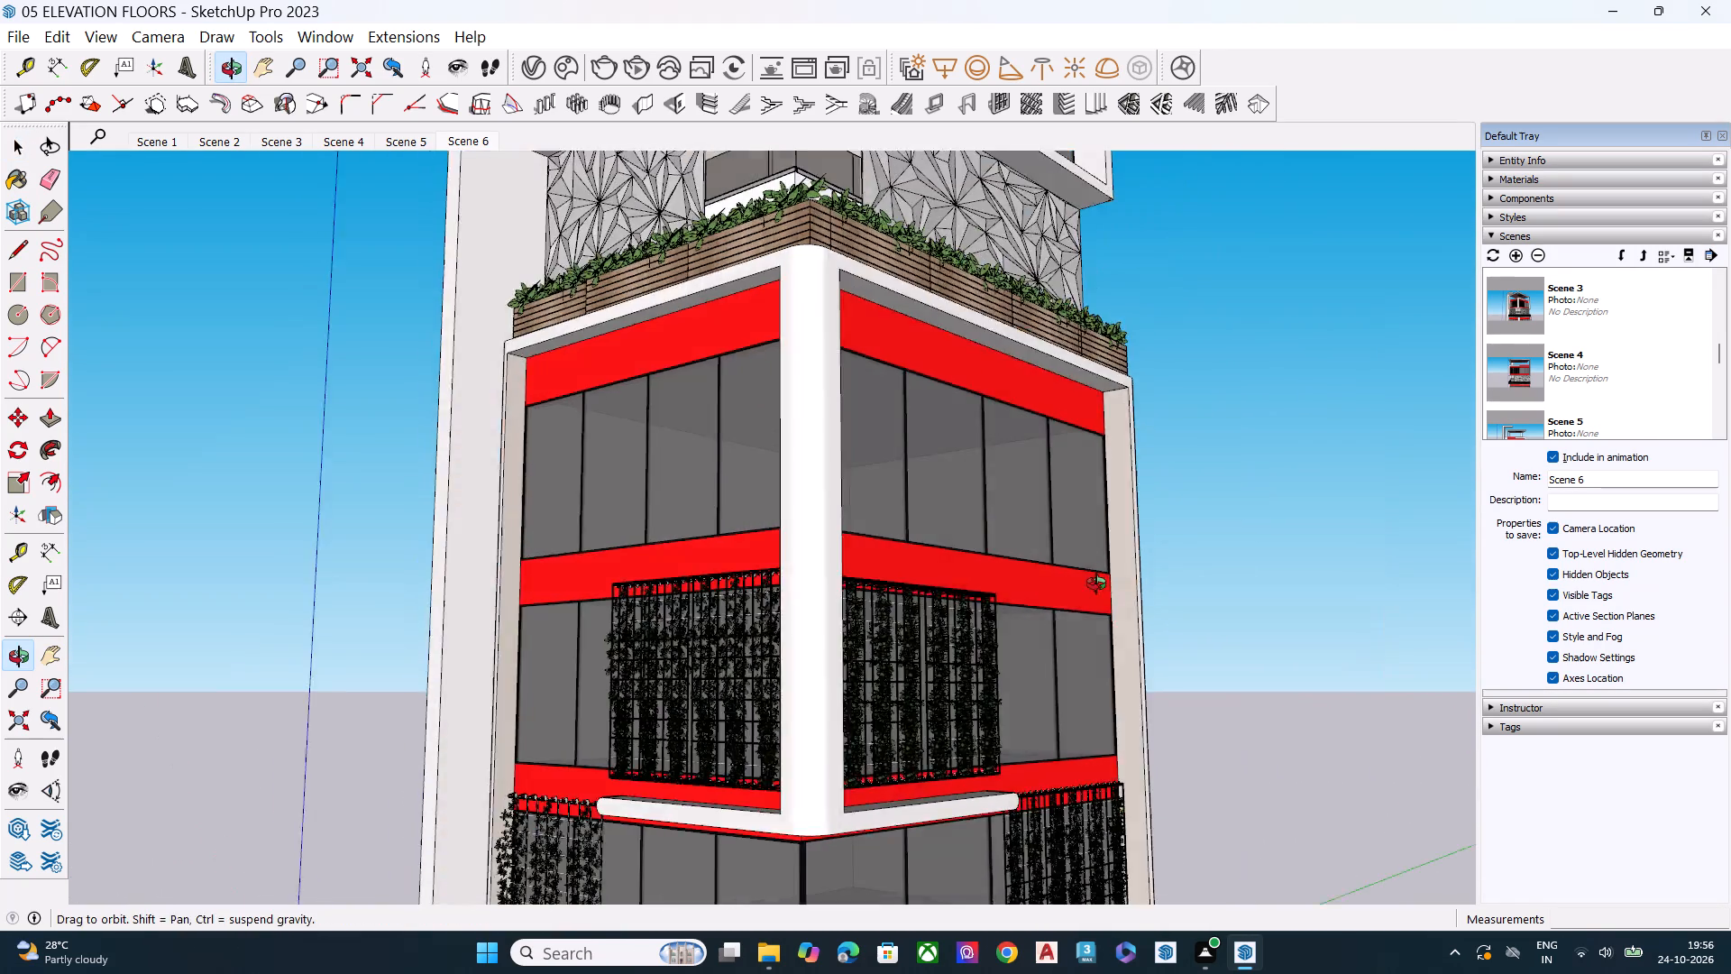
pyautogui.moveTo(1096, 583); pyautogui.dragTo(1191, 575, button='middle')
# Examine the climbing-plant screens and red bands on the middle floors of the stair-side facade, up close and from farther out.
pyautogui.moveTo(688, 800); pyautogui.dragTo(1084, 783, button='middle')
pyautogui.scroll(6, 967, 604)
pyautogui.scroll(-1, 969, 593)
pyautogui.scroll(3, 969, 593)
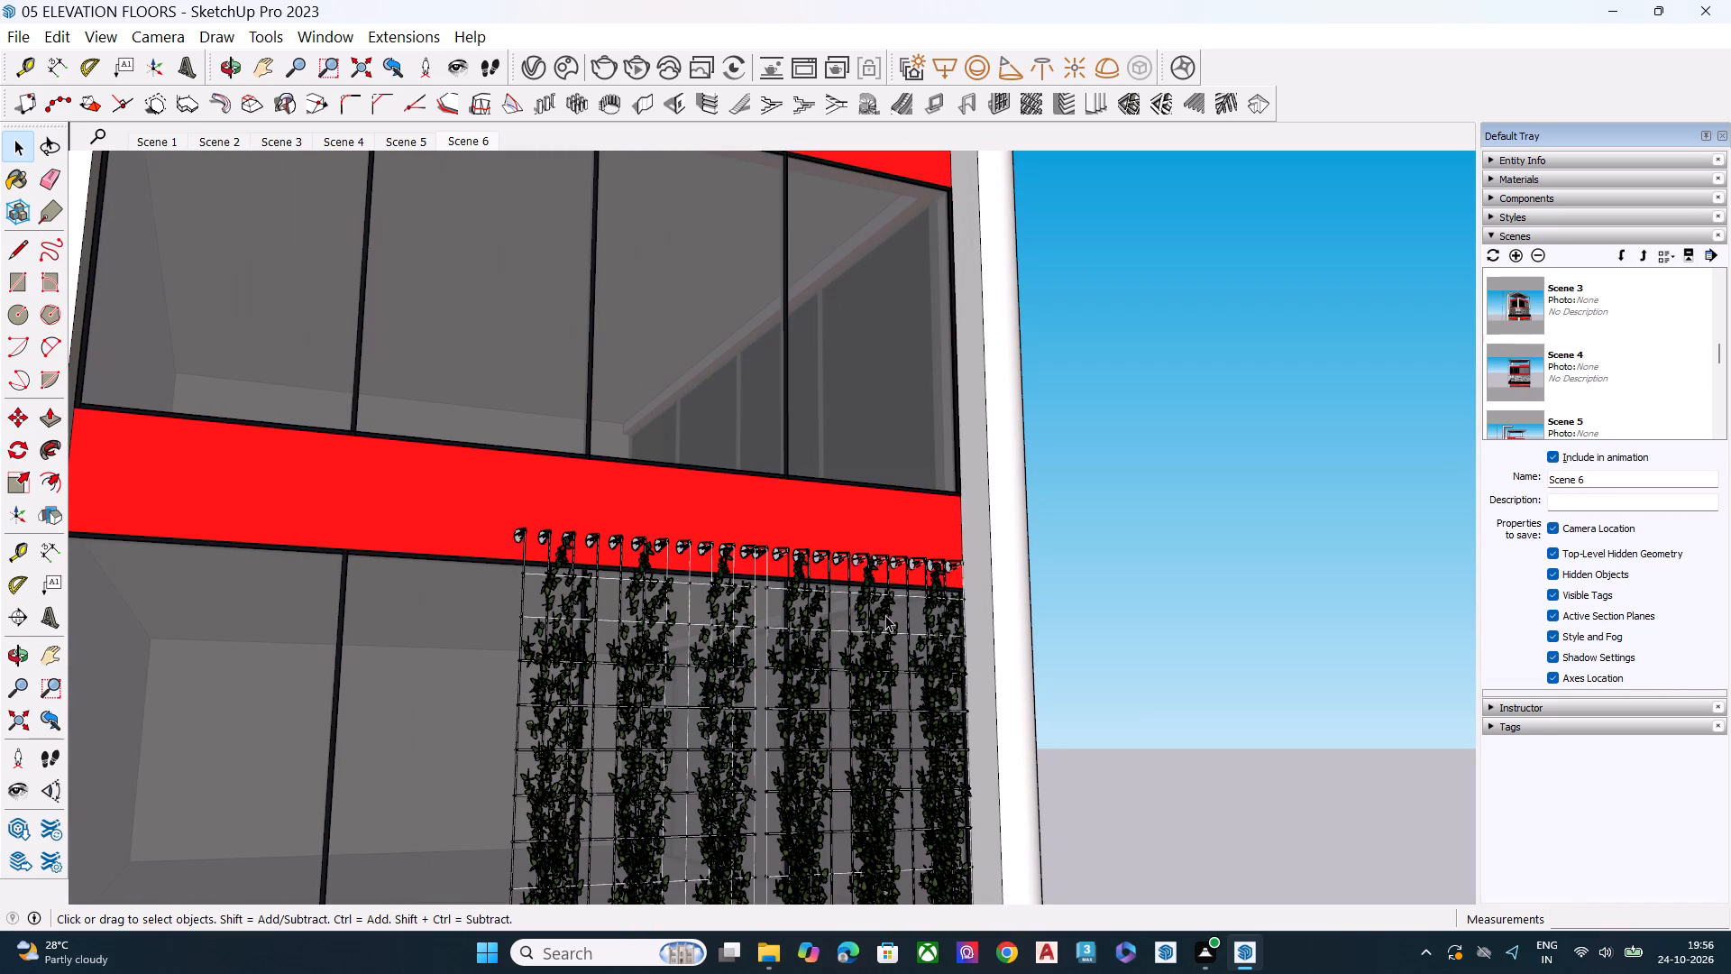
pyautogui.scroll(-9, 993, 464)
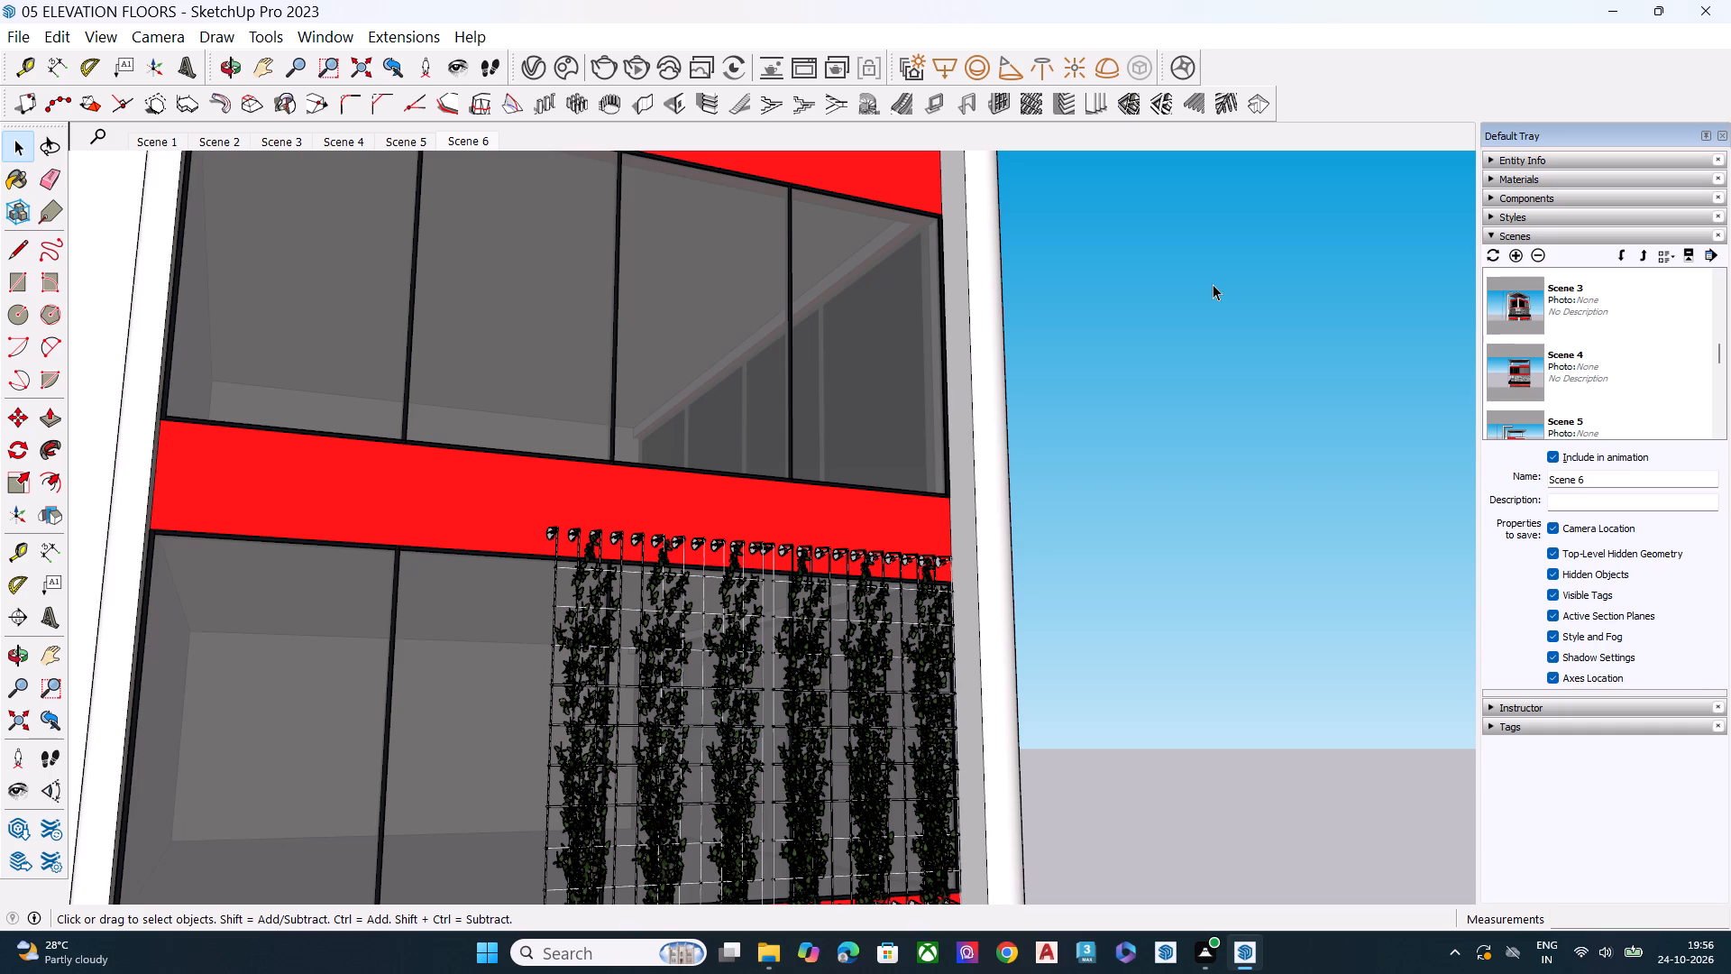
pyautogui.scroll(-7, 771, 556)
pyautogui.scroll(-7, 856, 523)
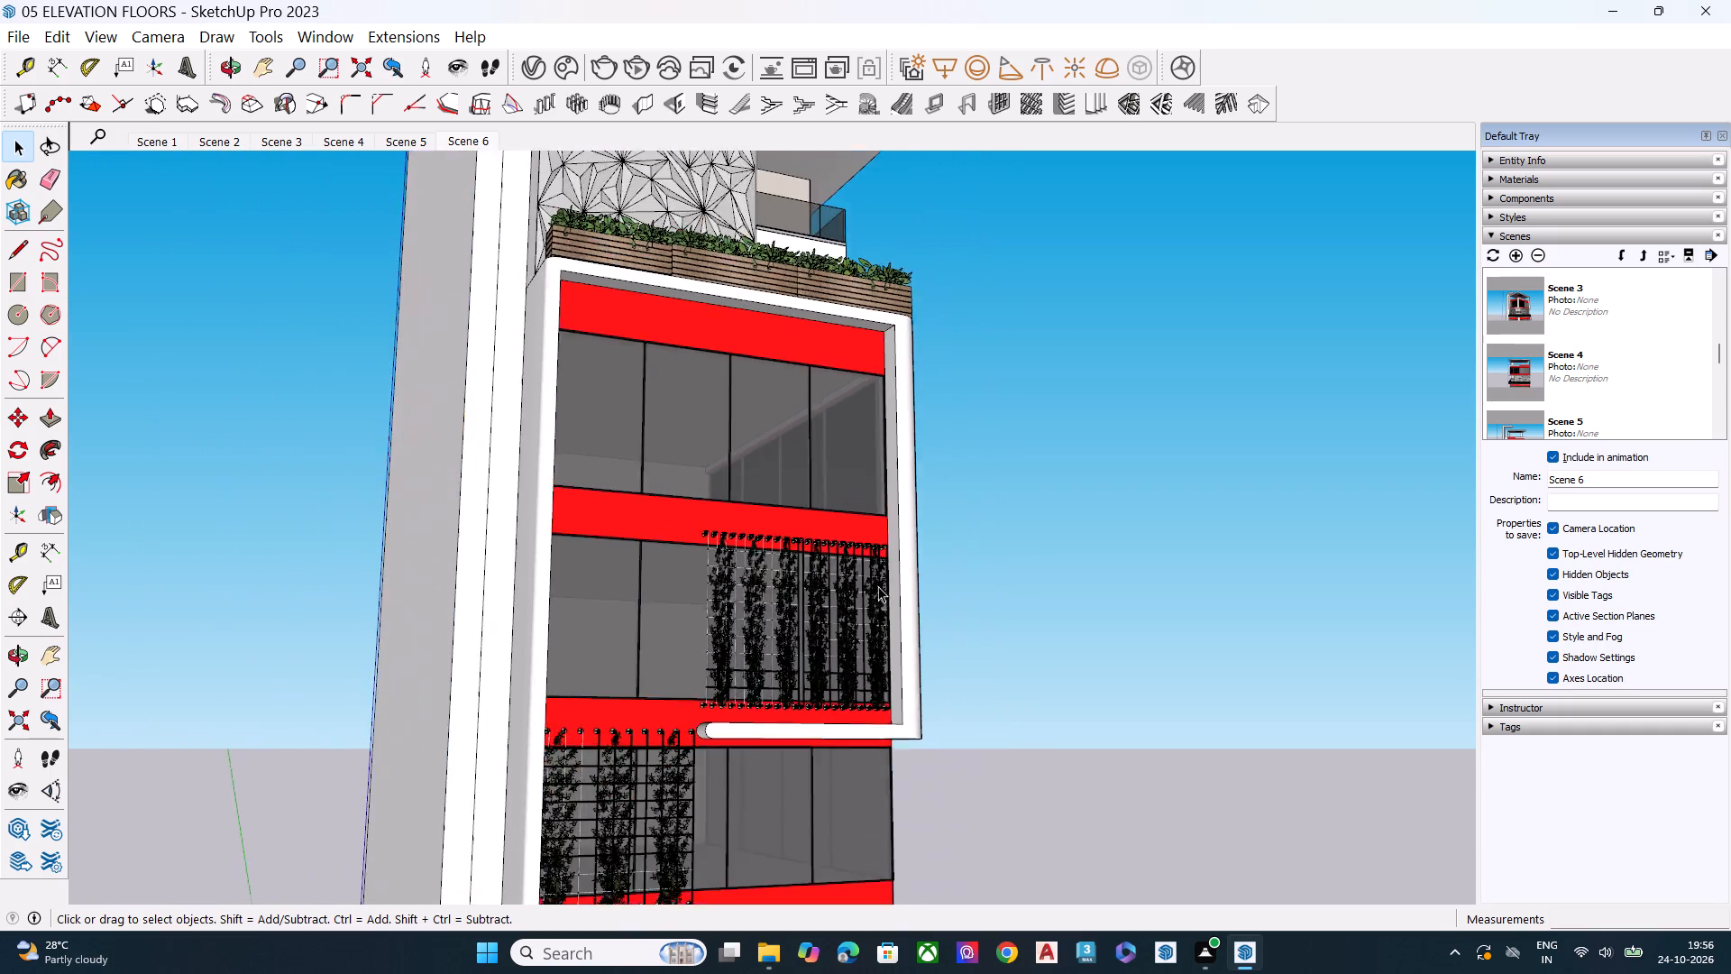
pyautogui.scroll(1, 890, 661)
pyautogui.moveTo(889, 661); pyautogui.dragTo(715, 697, button='middle')
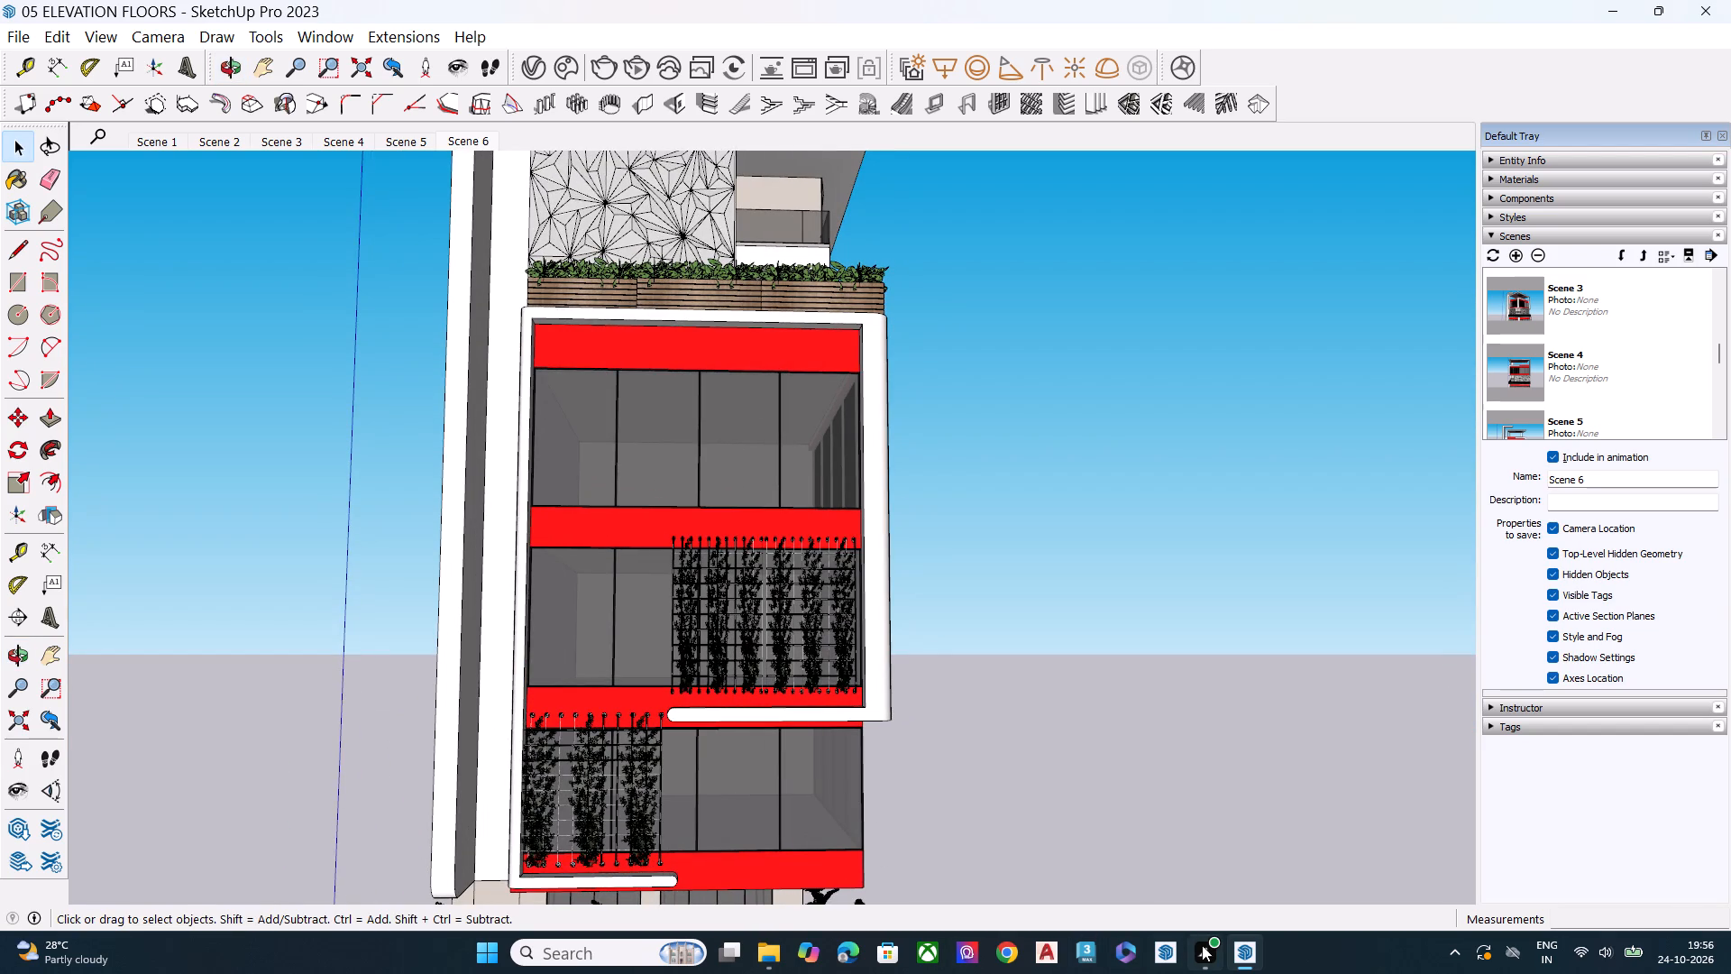
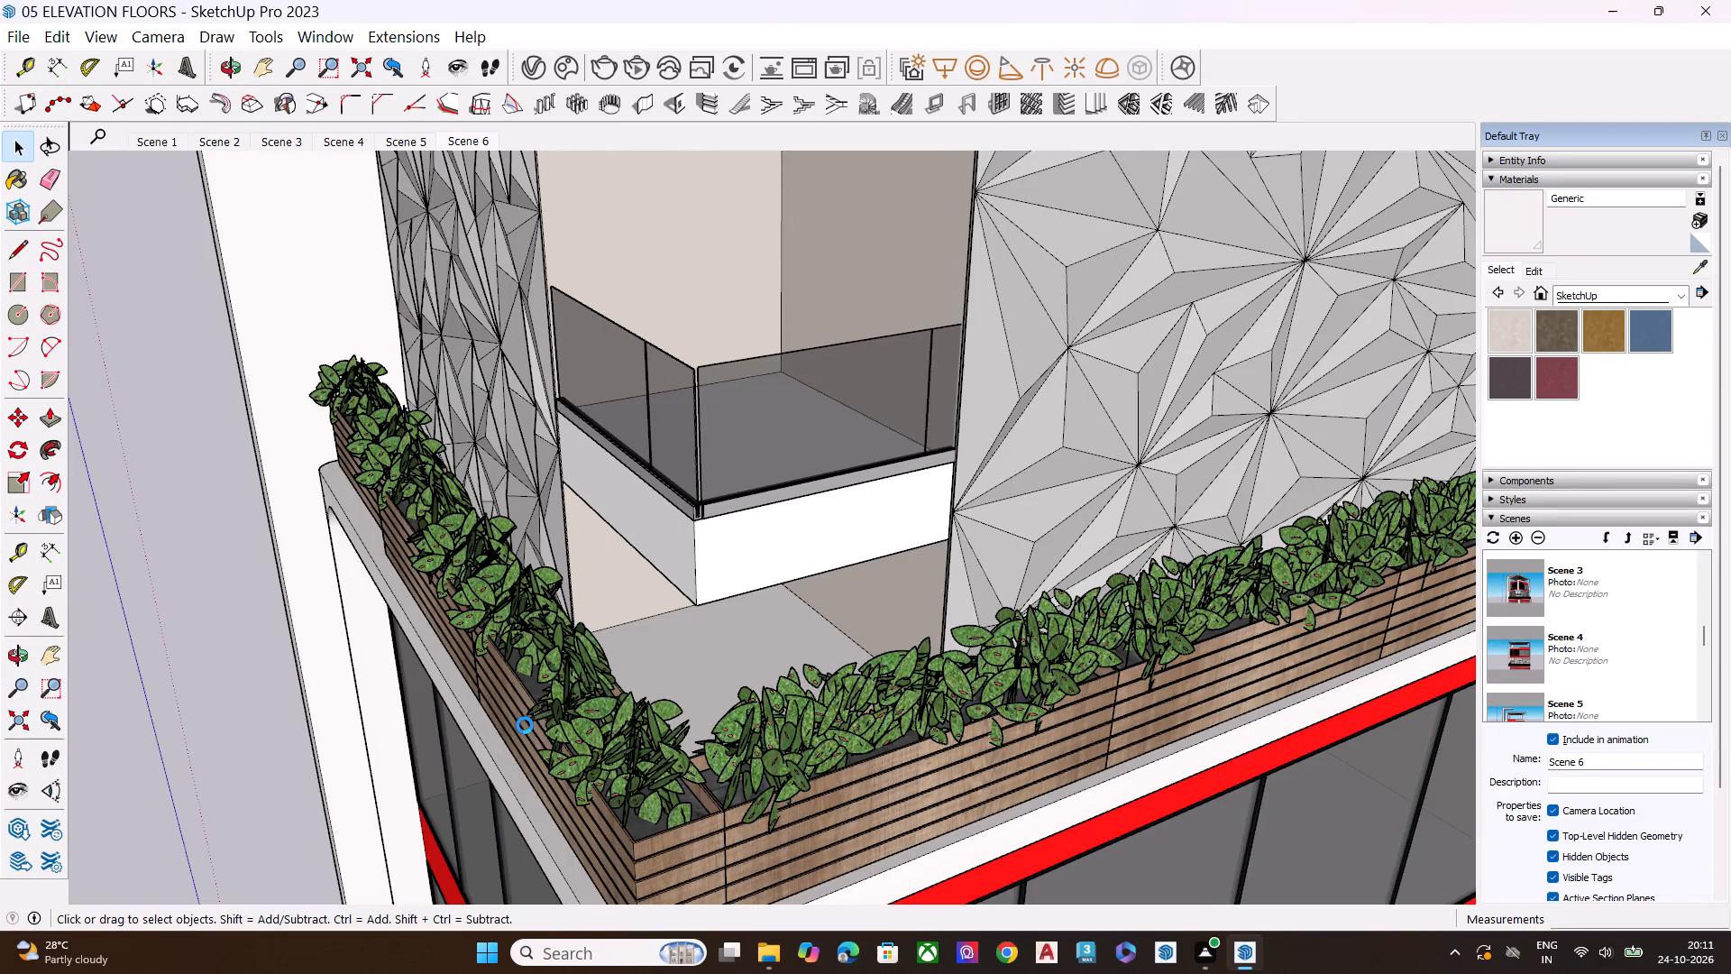
# Examine the planter-lined terrace level with its faceted wall panels, and the full tower elevation.
pyautogui.scroll(-7, 312, 721)
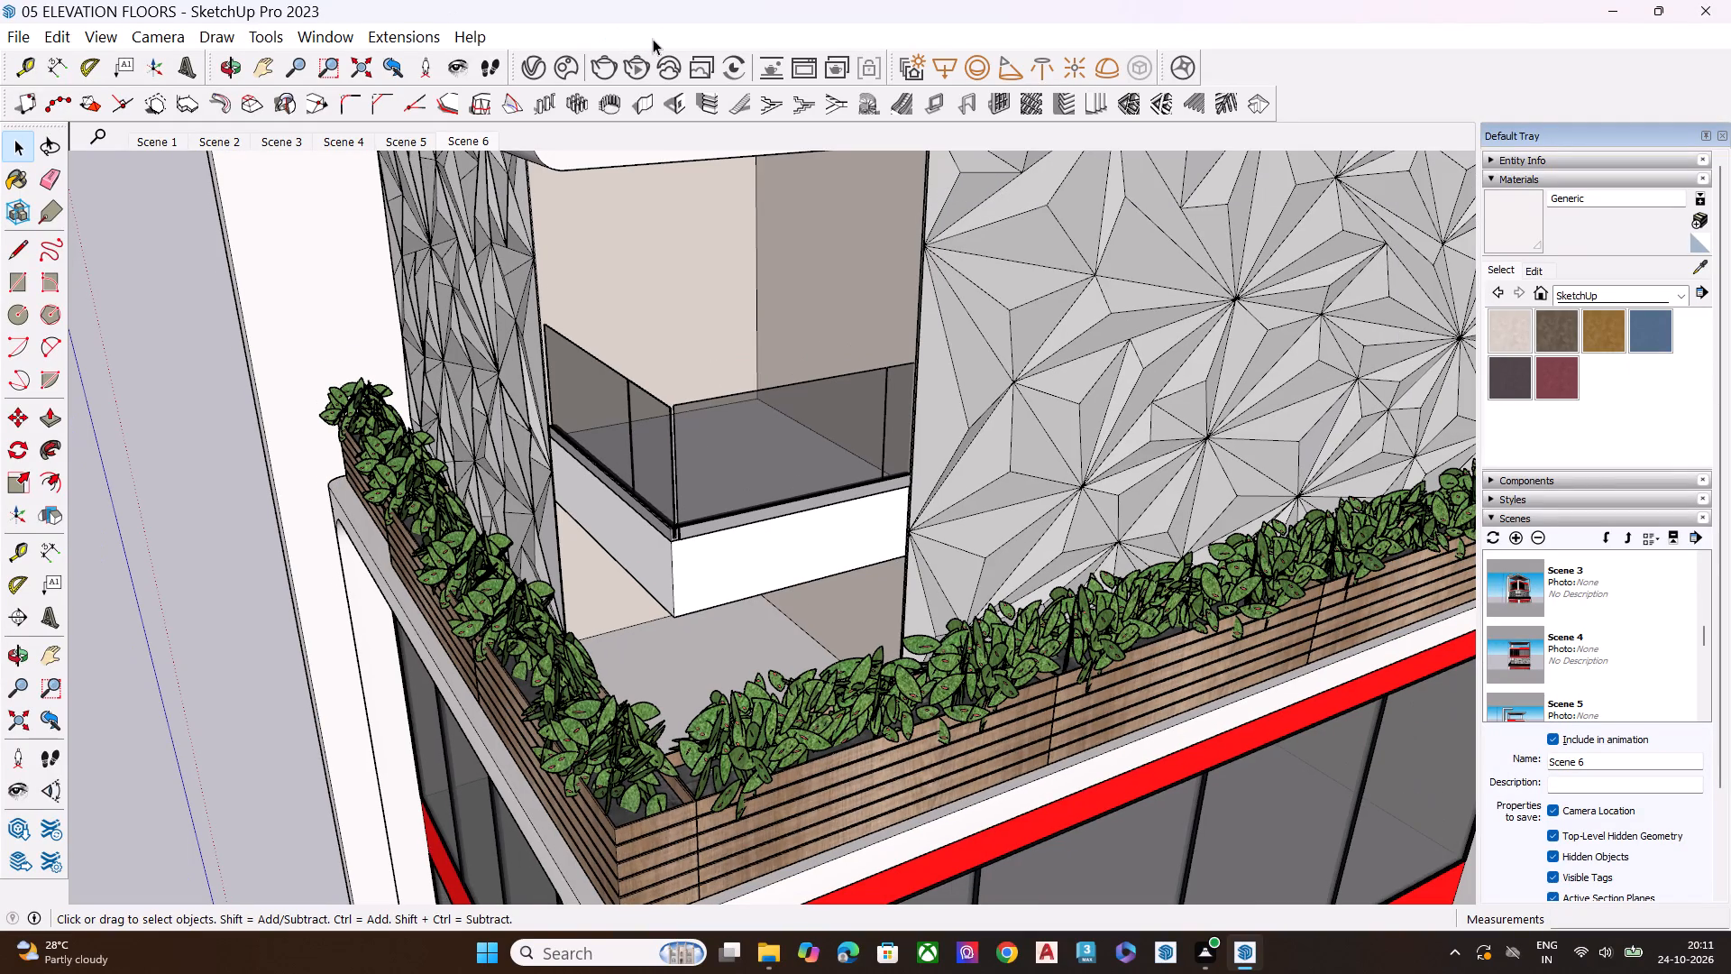
pyautogui.scroll(-2, 722, 0)
pyautogui.scroll(1, 722, 0)
pyautogui.scroll(-5, 722, 0)
pyautogui.scroll(-7, 787, 359)
pyautogui.press('space')
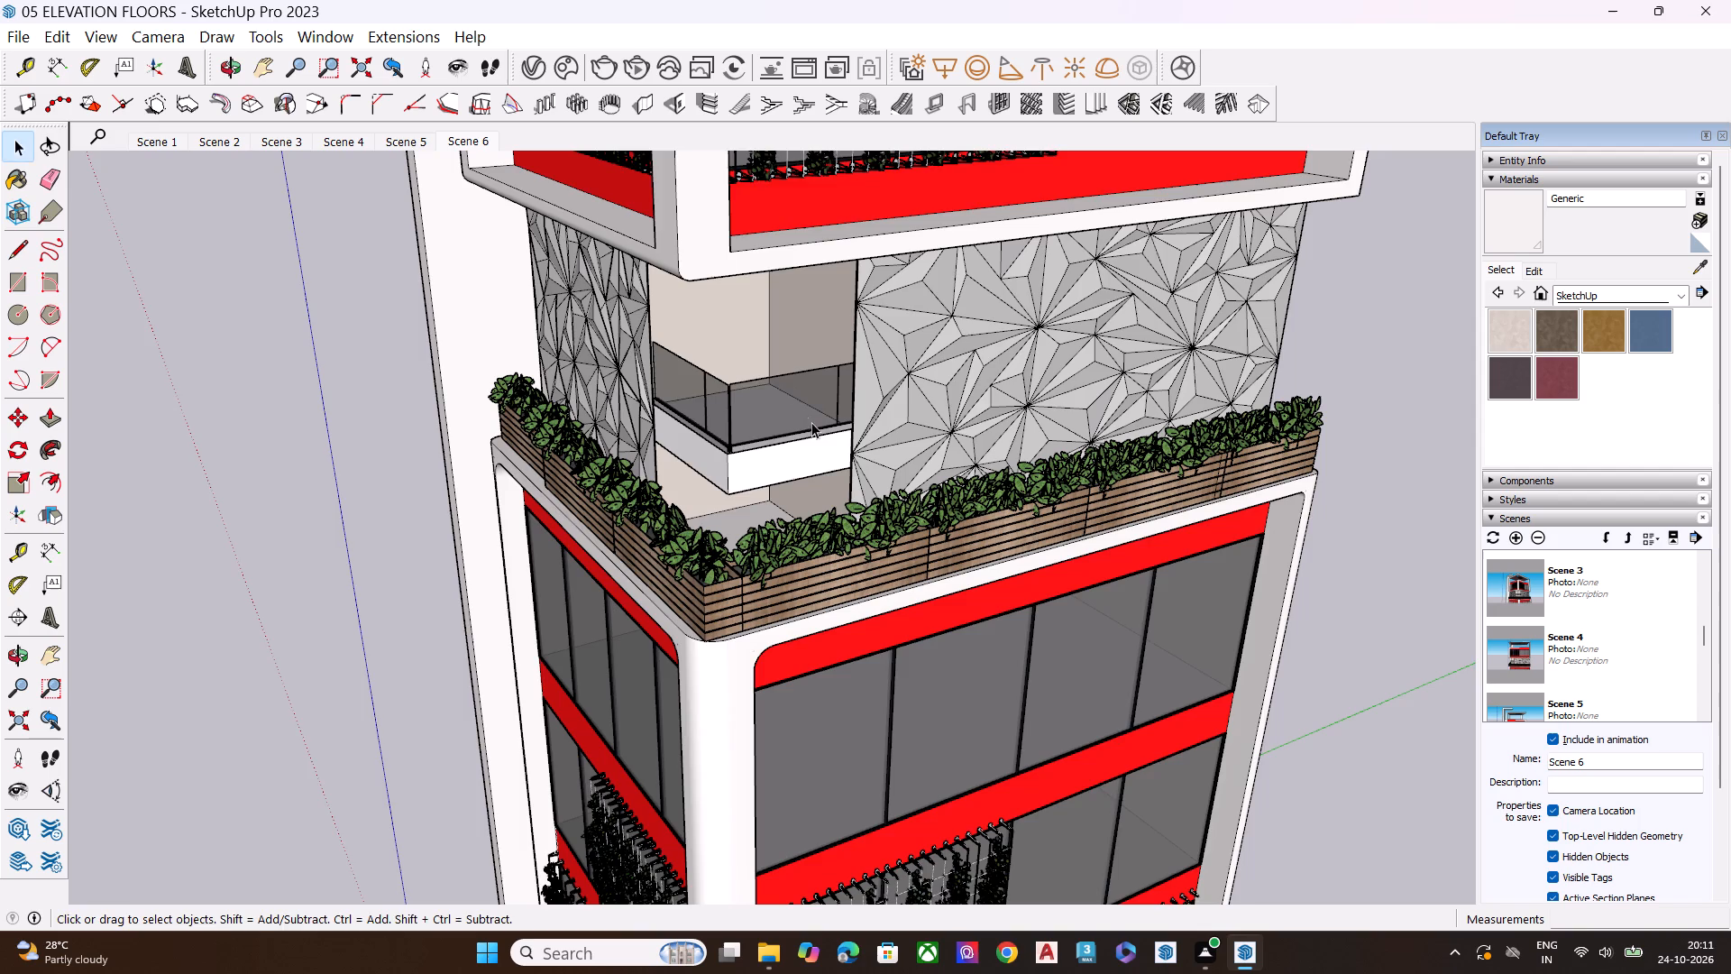
pyautogui.moveTo(821, 426); pyautogui.dragTo(832, 356, button='middle')
pyautogui.scroll(-8, 1099, 393)
pyautogui.click(1422, 386)
pyautogui.press('space')
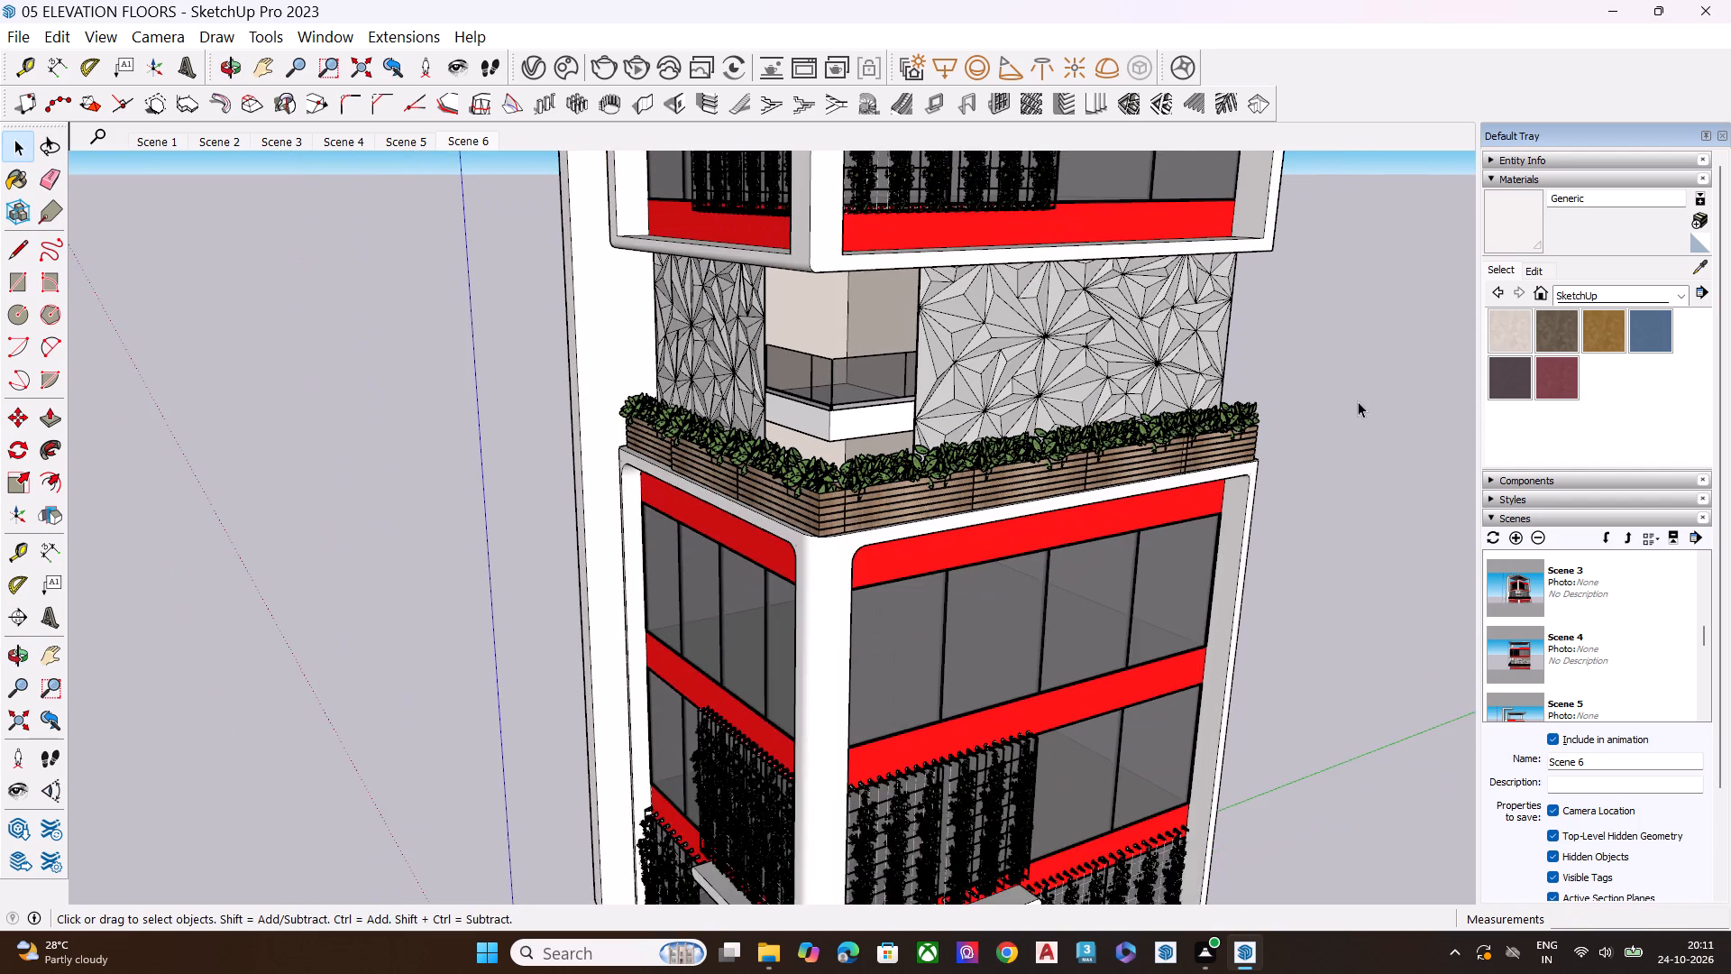
pyautogui.click(1358, 400)
pyautogui.scroll(-6, 1330, 413)
pyautogui.moveTo(1277, 420); pyautogui.dragTo(1242, 258, button='middle')
pyautogui.scroll(-1, 957, 385)
pyautogui.scroll(1, 957, 385)
pyautogui.scroll(-4, 957, 385)
pyautogui.scroll(3, 957, 388)
pyautogui.scroll(-2, 957, 388)
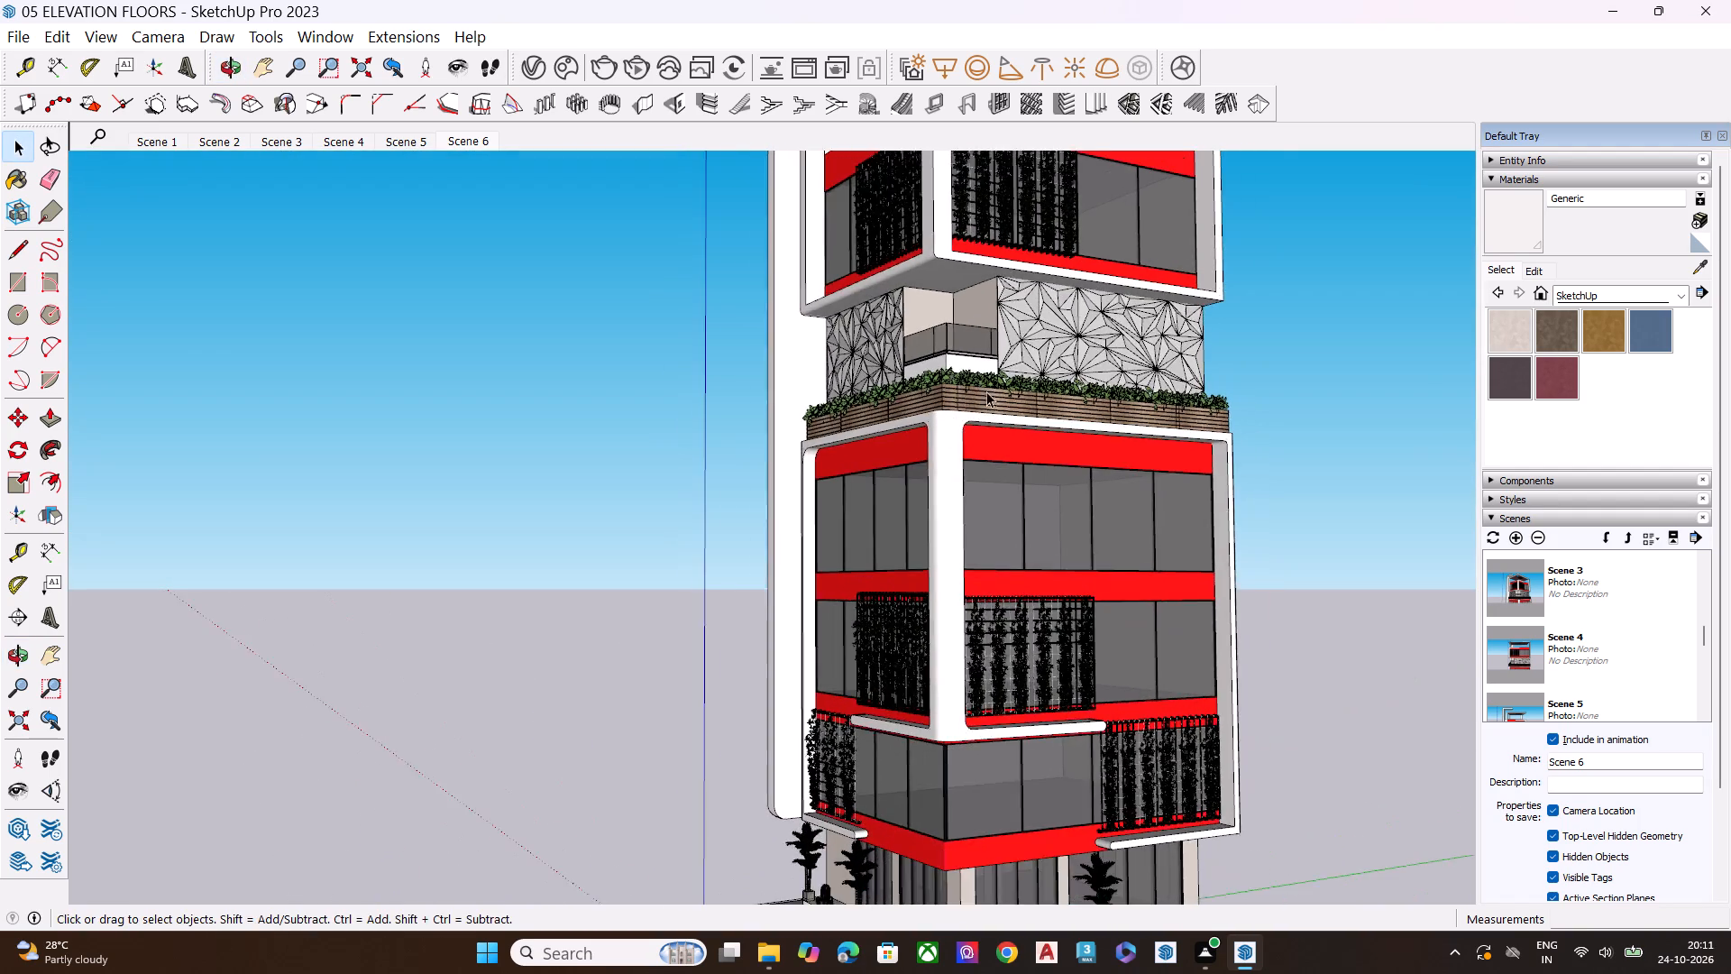
pyautogui.scroll(-2, 986, 391)
pyautogui.scroll(-8, 1097, 427)
pyautogui.scroll(8, 1175, 252)
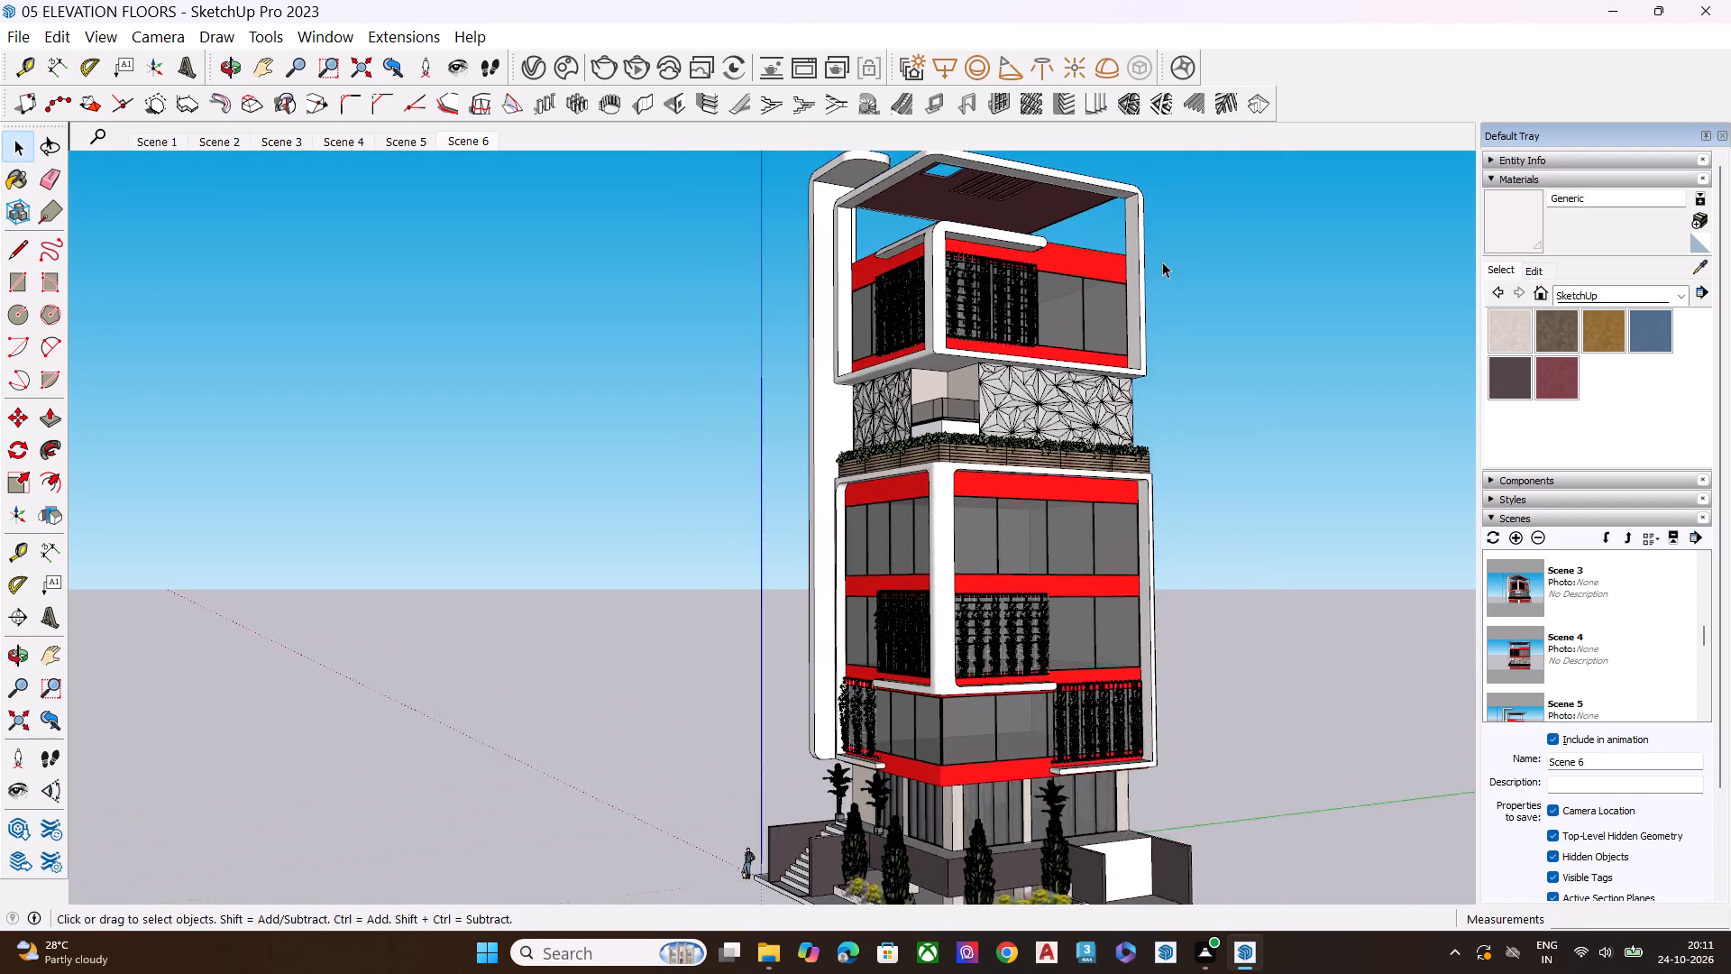
# Examine the top floor's facade, including its climbing-plant screens, red bands, white frame and roof canopy.
pyautogui.scroll(-10, 1107, 281)
pyautogui.scroll(12, 1081, 215)
pyautogui.scroll(2, 1035, 421)
pyautogui.scroll(-2, 1038, 421)
pyautogui.scroll(2, 1040, 411)
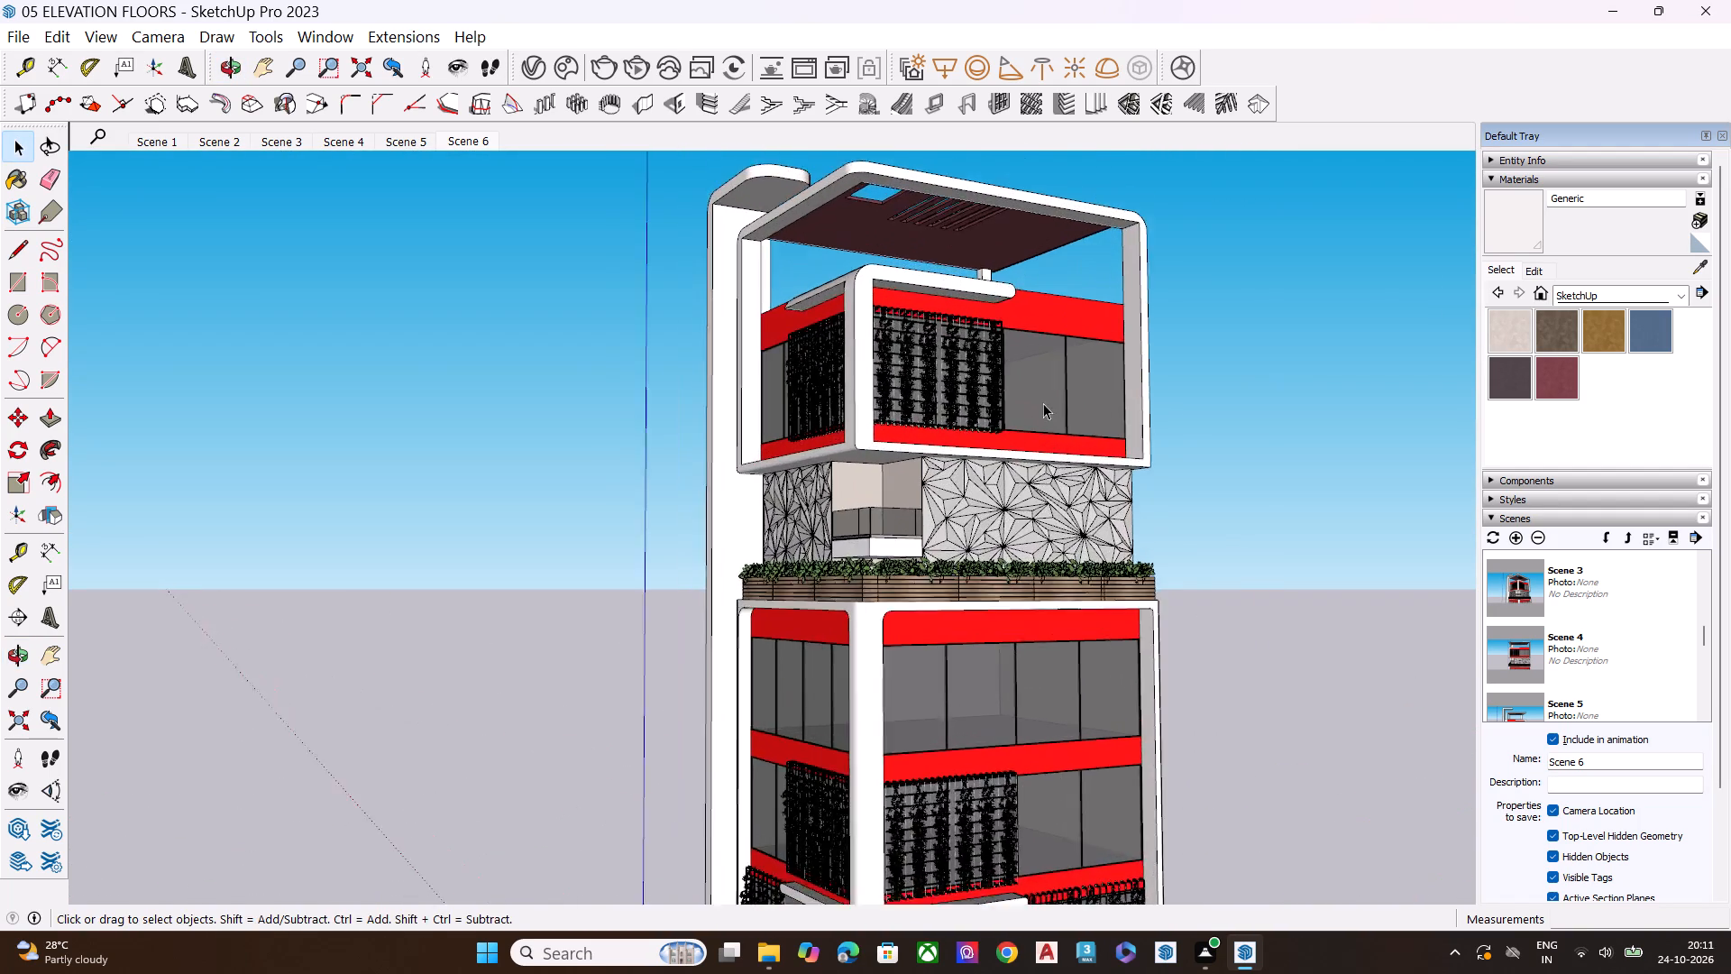
pyautogui.scroll(4, 1043, 403)
pyautogui.scroll(-1, 1031, 247)
pyautogui.scroll(9, 1031, 247)
pyautogui.moveTo(992, 262); pyautogui.dragTo(992, 298, button='middle')
pyautogui.press('space')
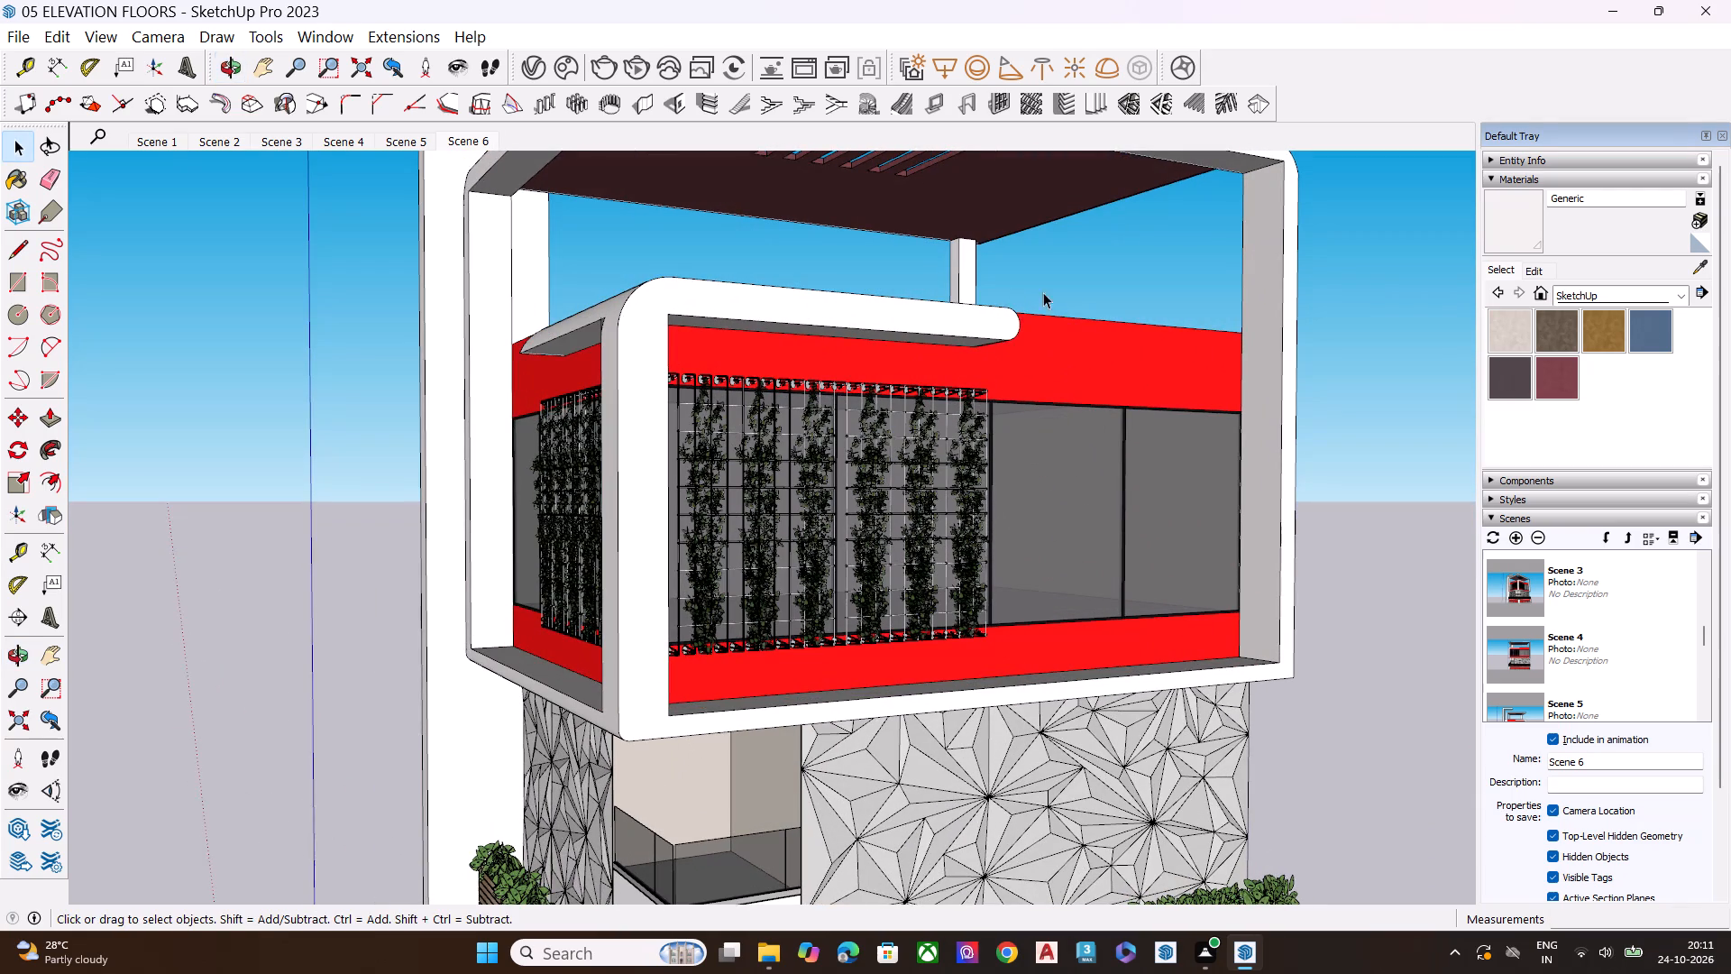
pyautogui.click(1064, 289)
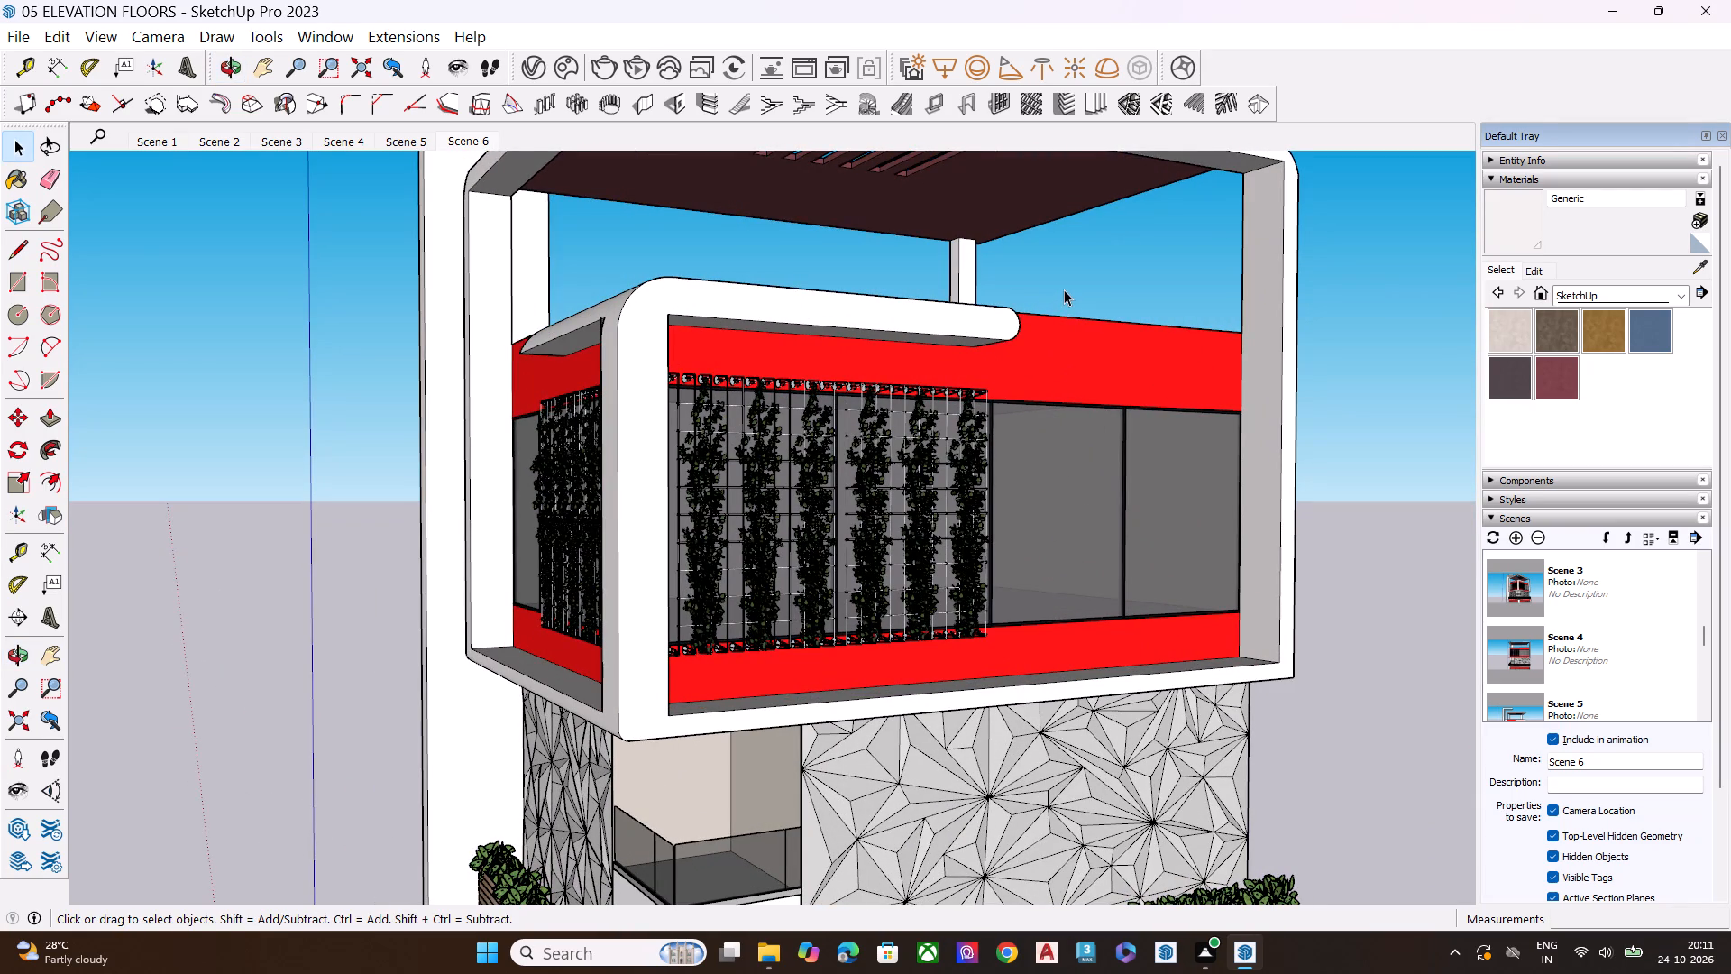
pyautogui.scroll(-2, 1022, 321)
pyautogui.scroll(-4, 954, 365)
pyautogui.moveTo(927, 464); pyautogui.dragTo(1066, 447, button='middle')
pyautogui.scroll(1, 1115, 426)
pyautogui.click(1179, 358)
pyautogui.press('space')
pyautogui.click(1161, 363)
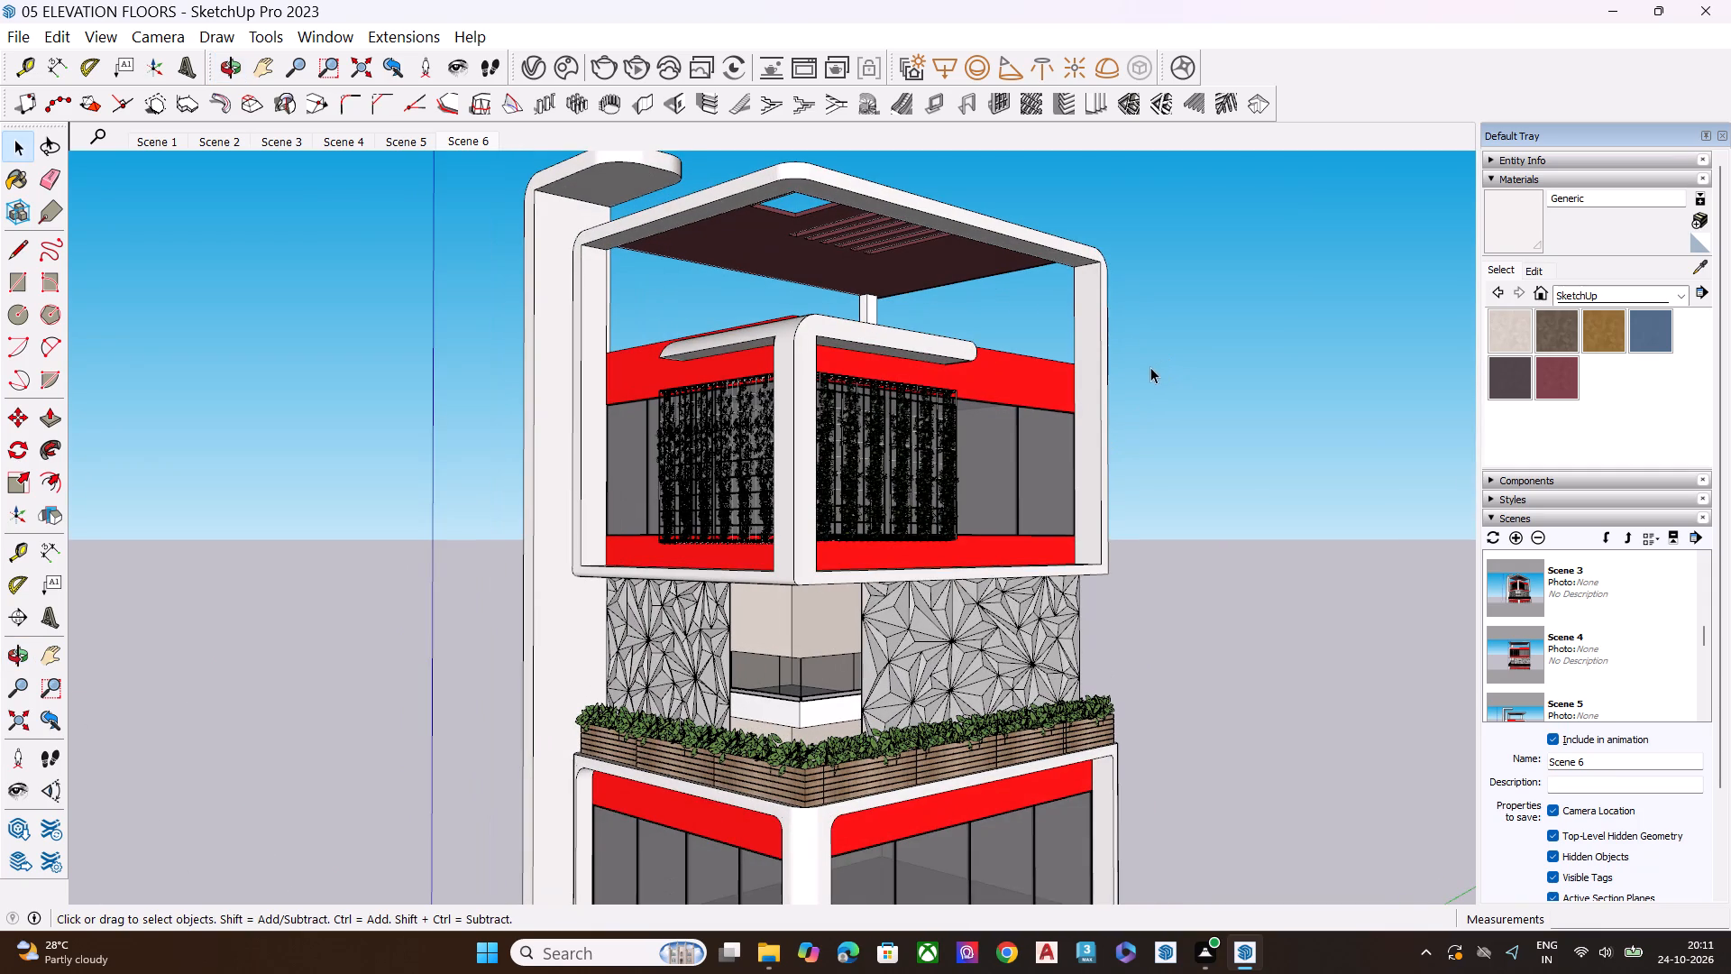
pyautogui.scroll(2, 1106, 404)
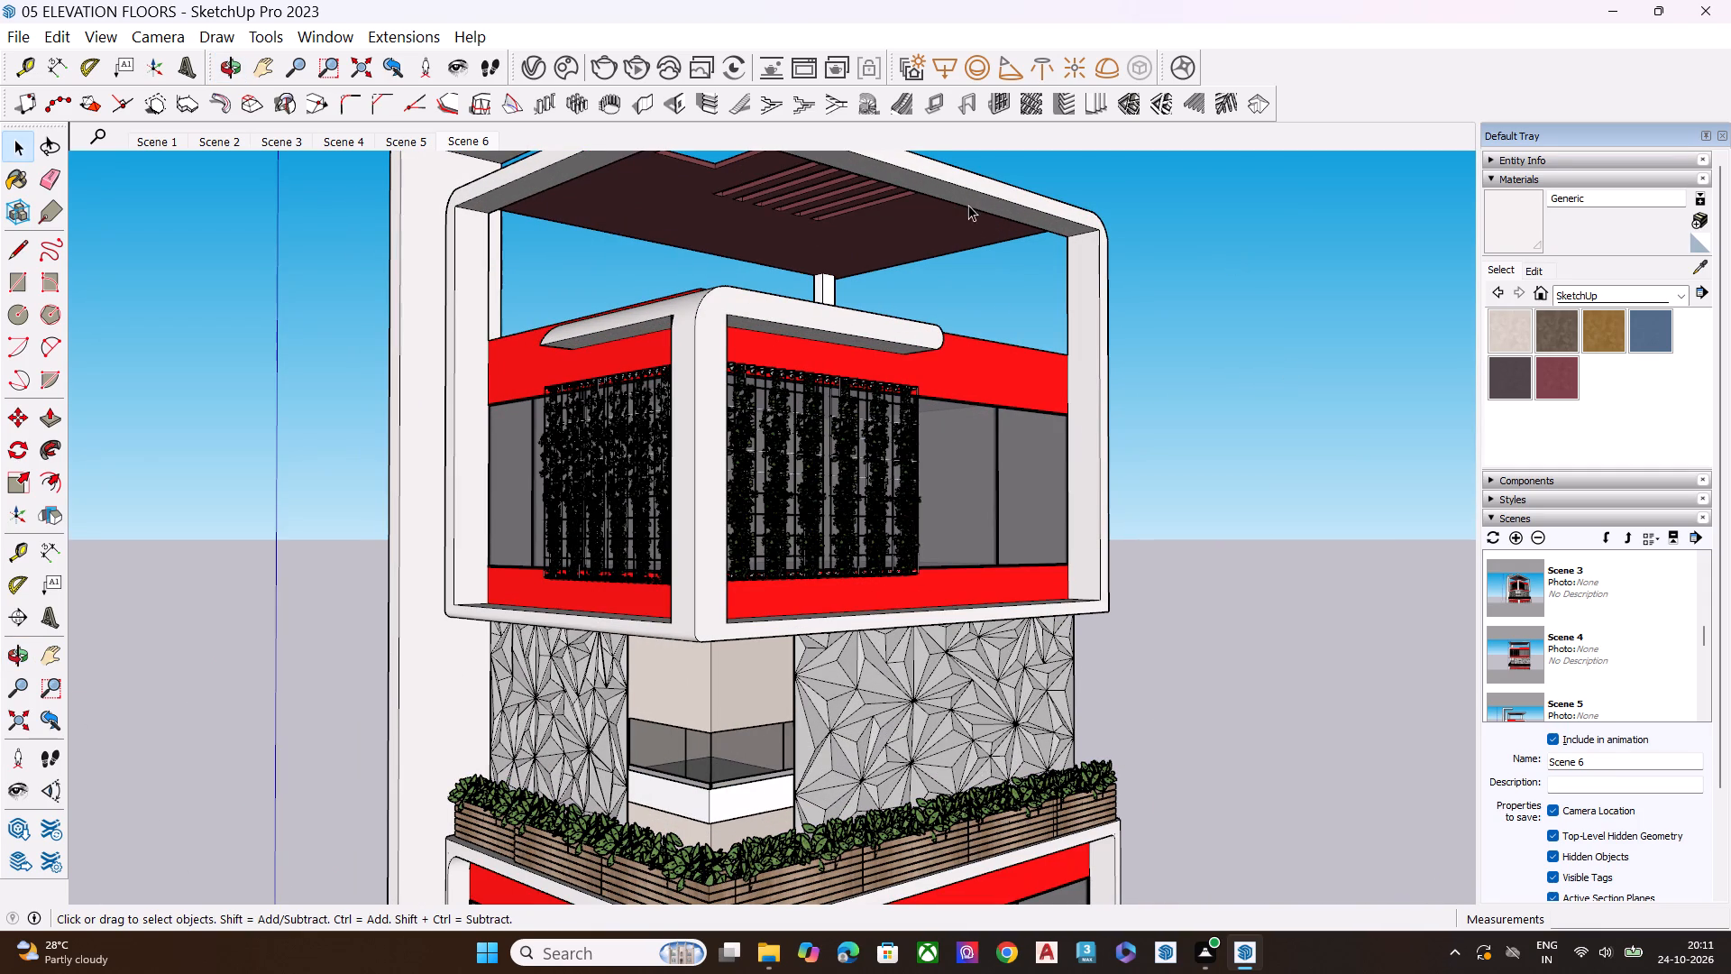
pyautogui.scroll(-5, 949, 216)
pyautogui.moveTo(905, 312); pyautogui.dragTo(985, 281, button='middle')
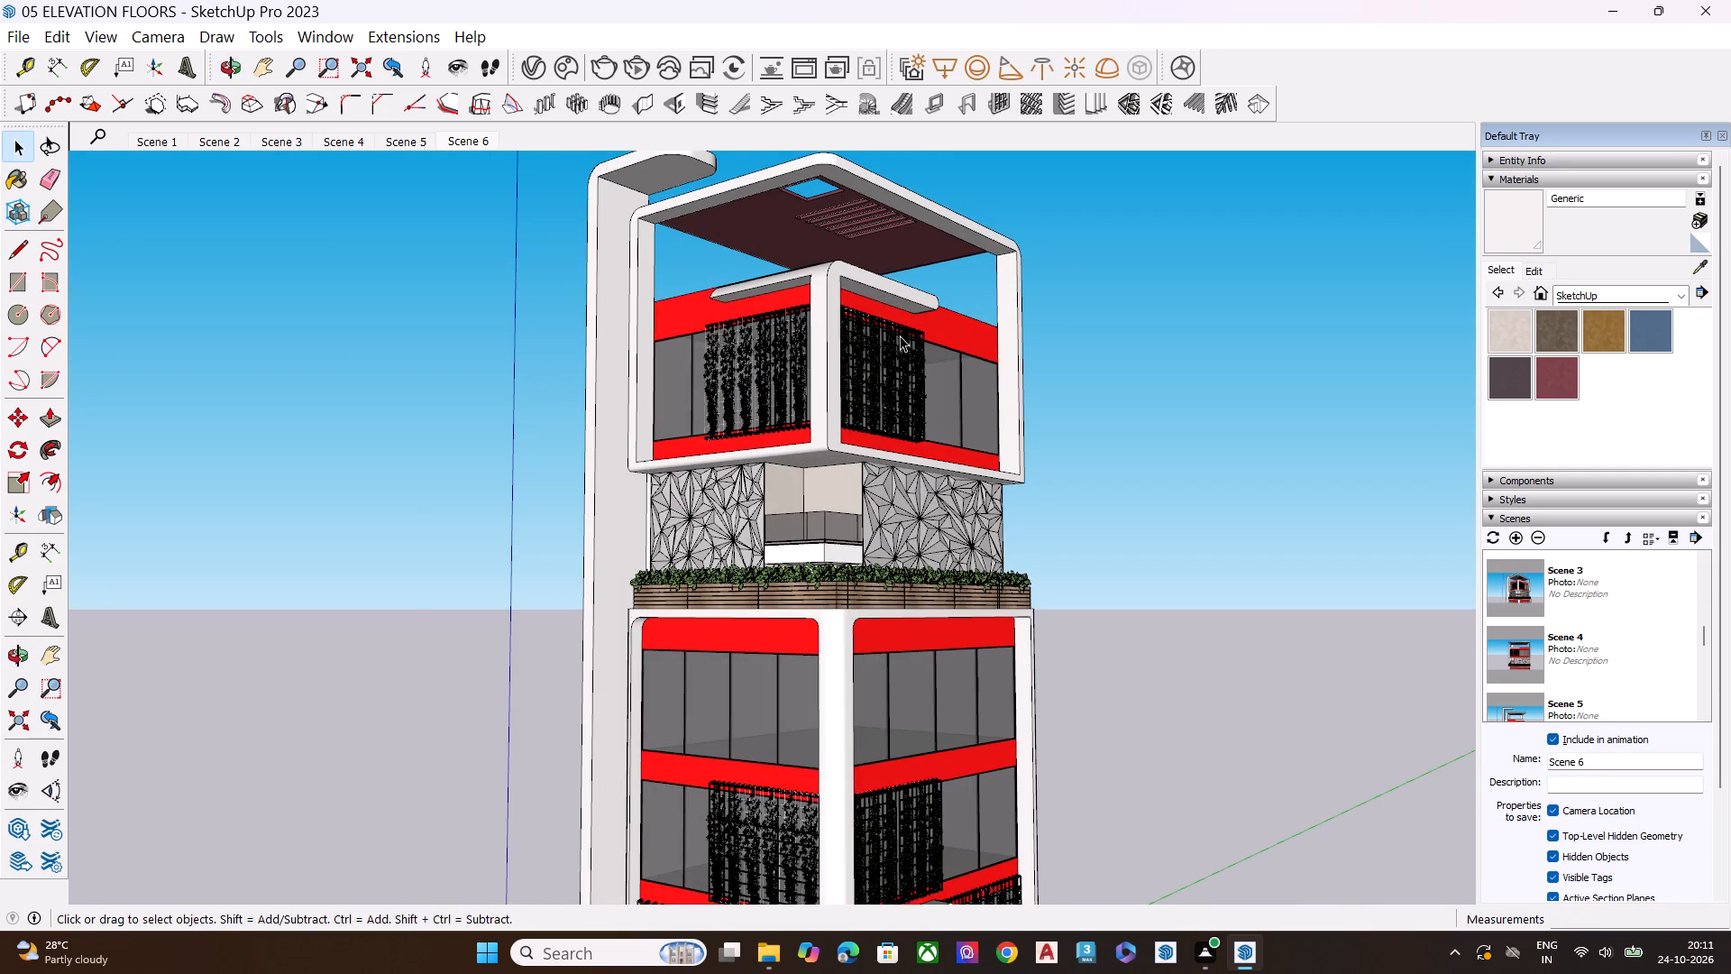
pyautogui.scroll(6, 909, 328)
pyautogui.click(1053, 258)
pyautogui.press('space')
pyautogui.click(1057, 256)
pyautogui.press('space')
pyautogui.click(1074, 256)
pyautogui.press('space')
pyautogui.scroll(-3, 1076, 256)
pyautogui.press('space')
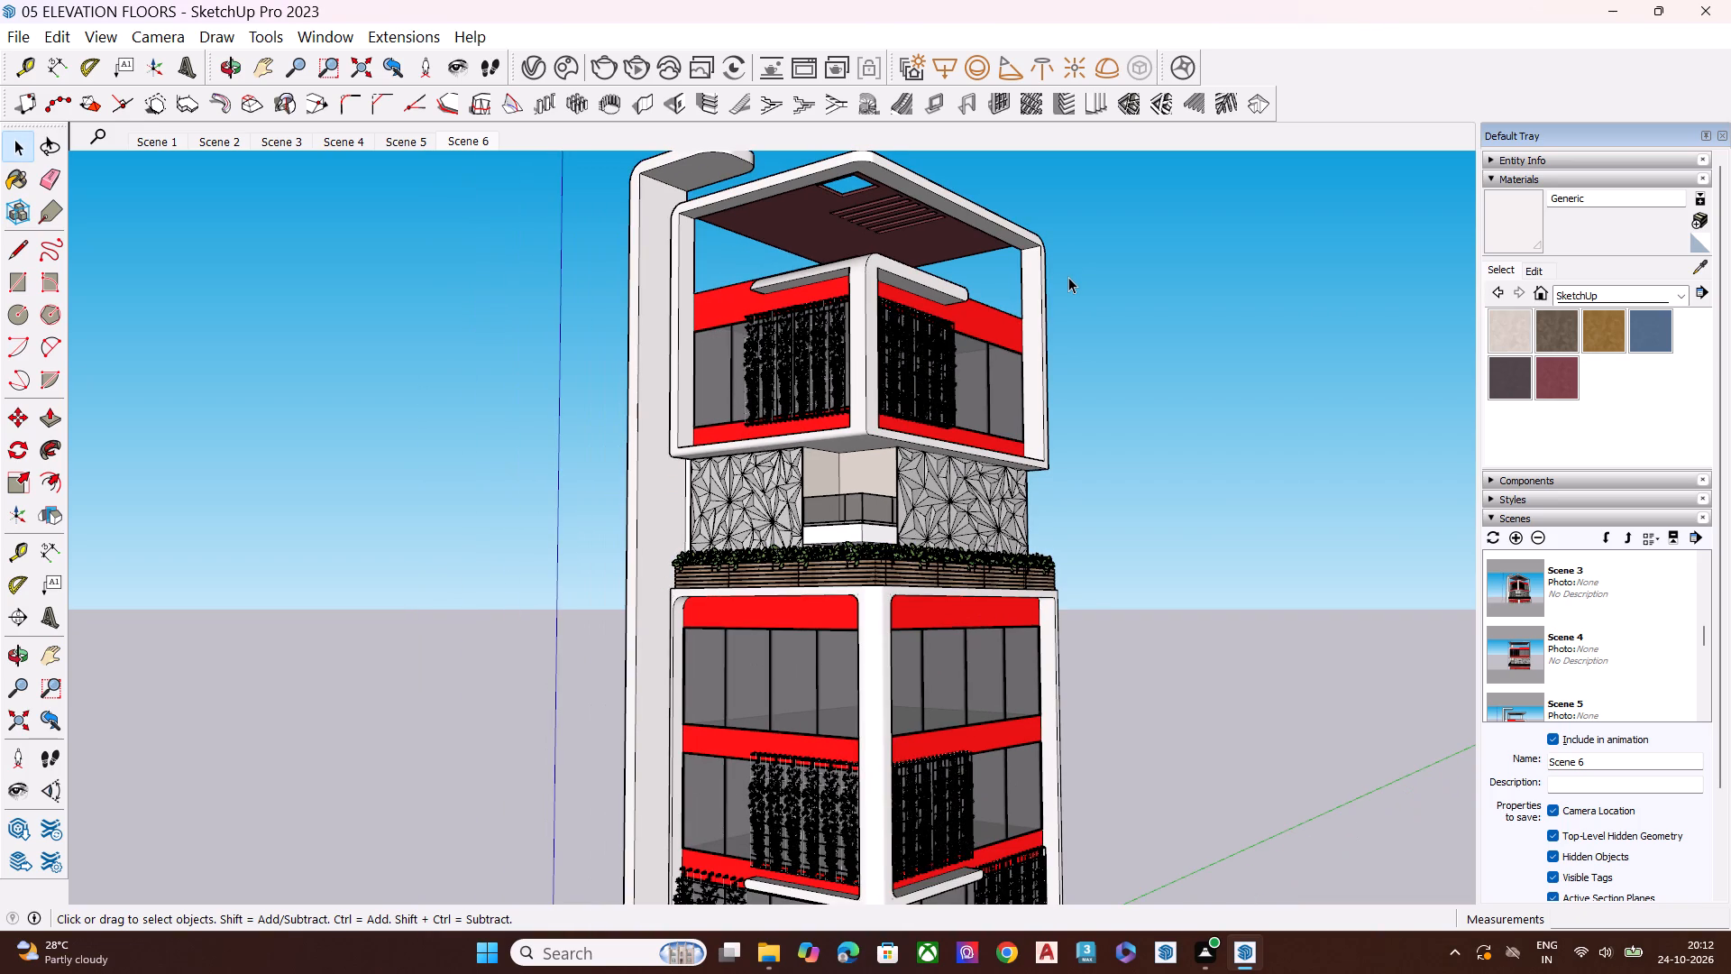
# Examine the whole tower from its front corner and from above, including the roof slab below the canopy.
pyautogui.scroll(-9, 961, 324)
pyautogui.moveTo(908, 411); pyautogui.dragTo(1033, 387, button='middle')
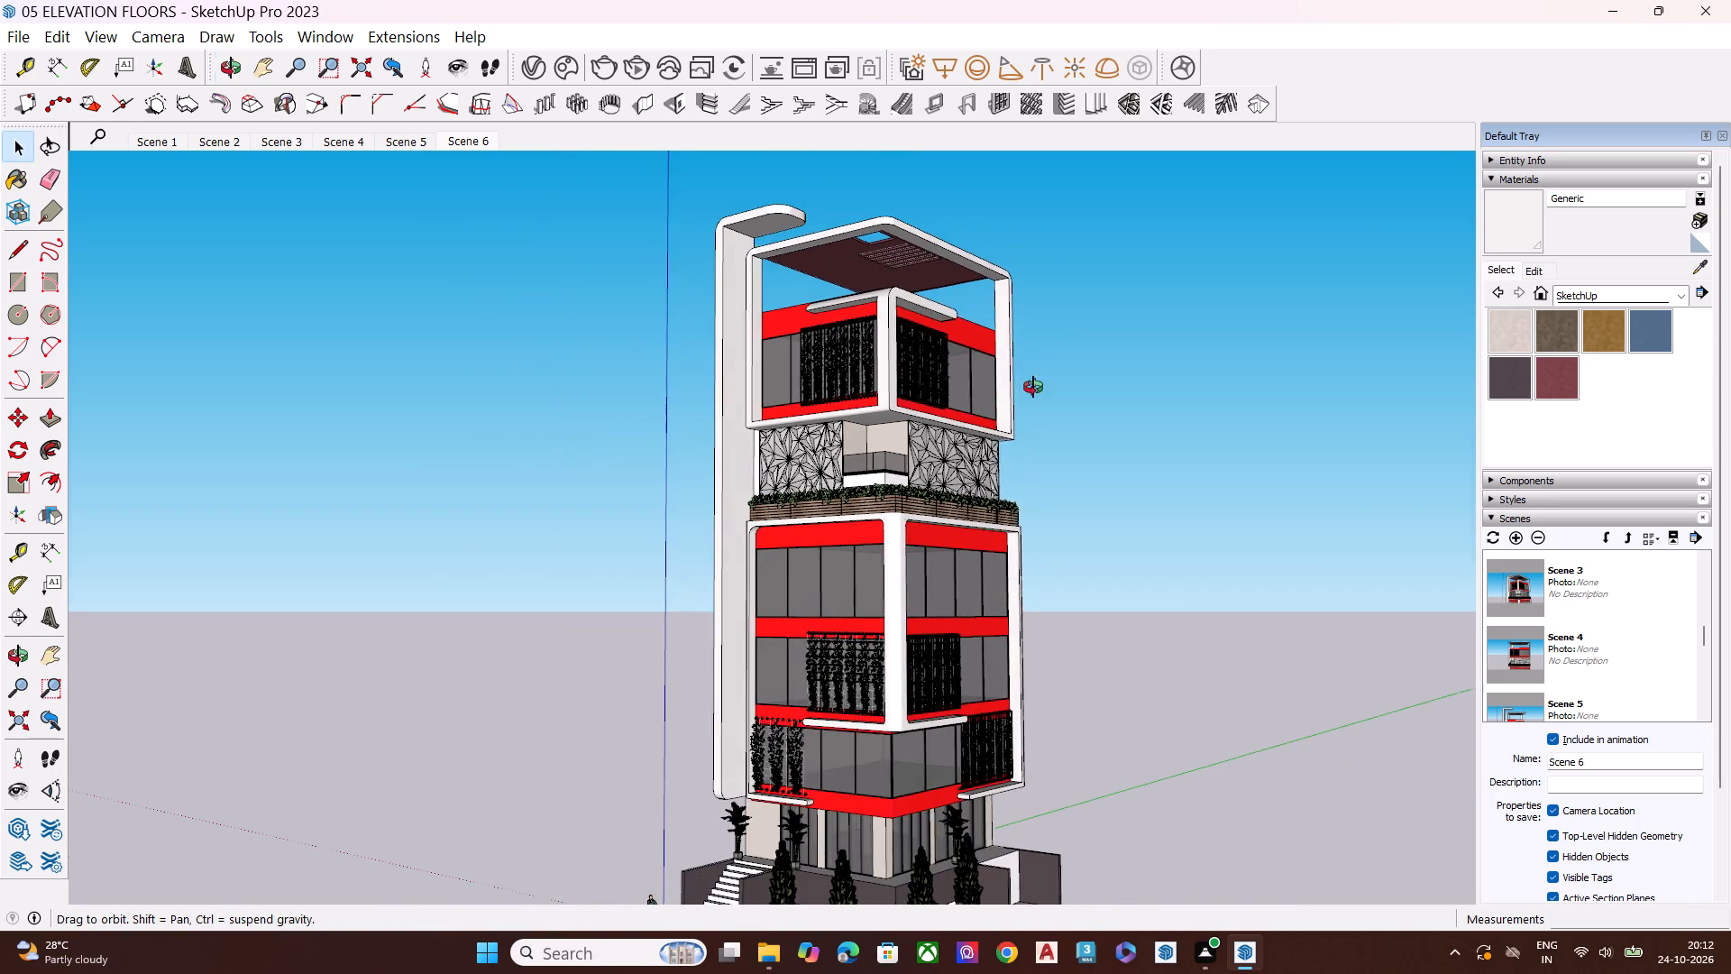
pyautogui.scroll(4, 1033, 387)
pyautogui.scroll(-1, 1035, 400)
pyautogui.scroll(3, 1035, 400)
pyautogui.press('space')
pyautogui.scroll(-6, 835, 401)
pyautogui.scroll(1, 812, 399)
pyautogui.scroll(-9, 811, 399)
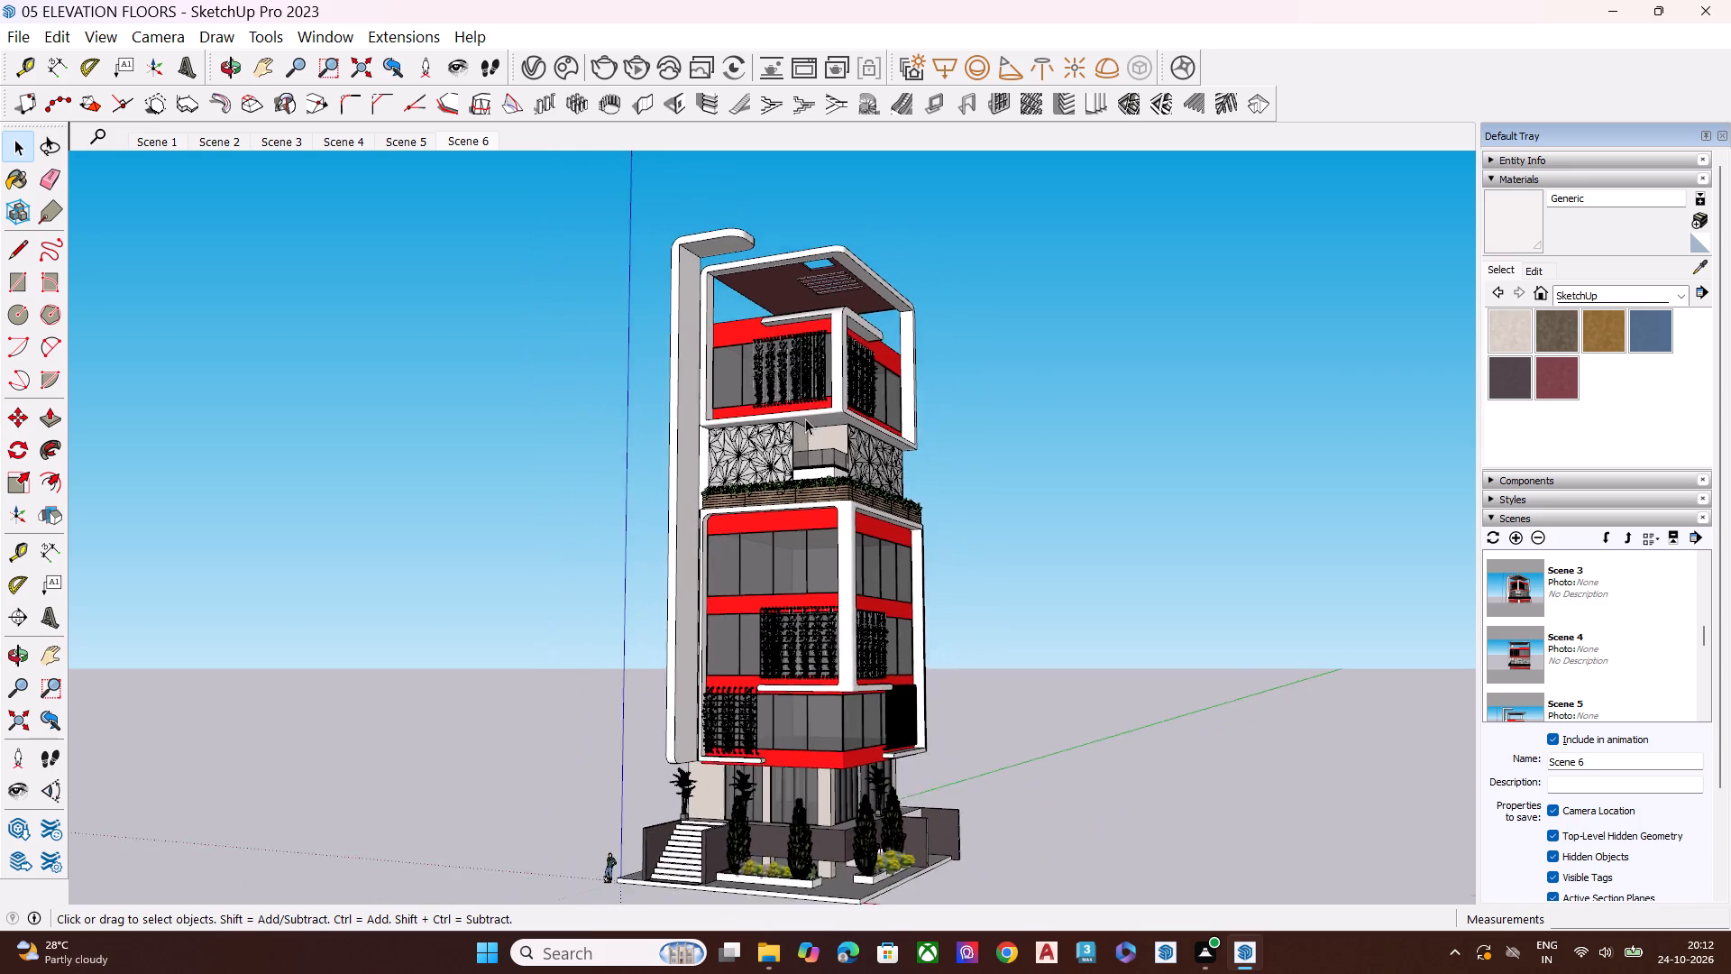
pyautogui.moveTo(805, 418); pyautogui.dragTo(783, 627, button='middle')
pyautogui.scroll(4, 798, 281)
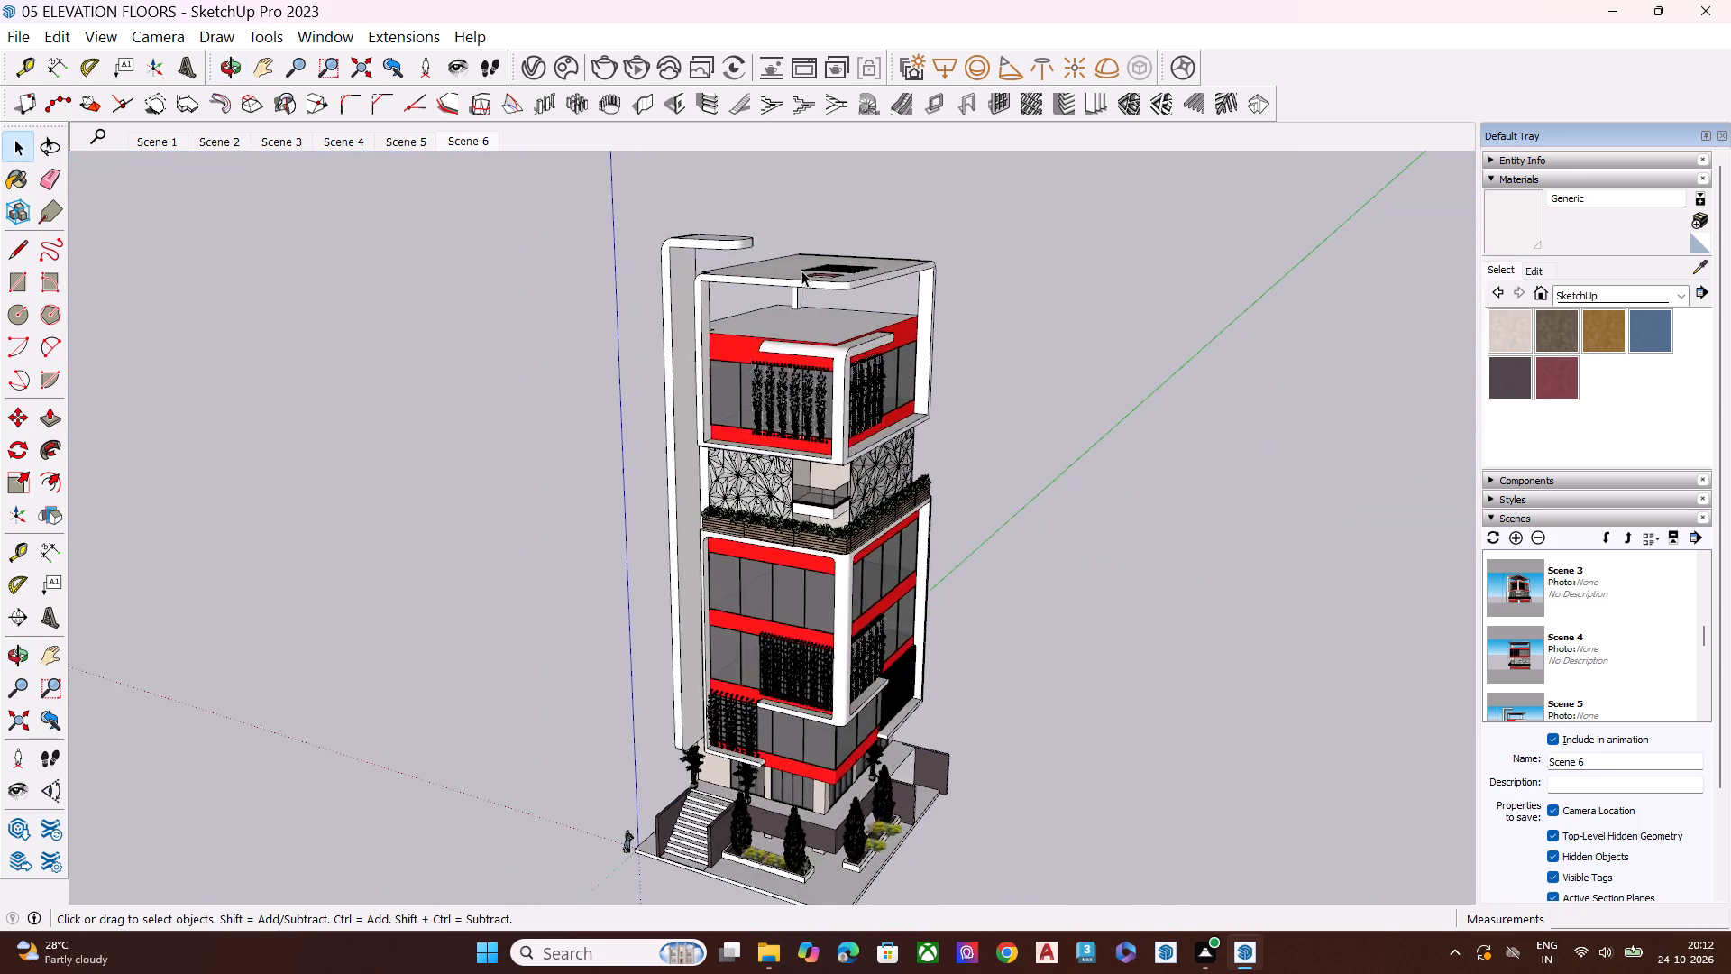
pyautogui.scroll(7, 801, 271)
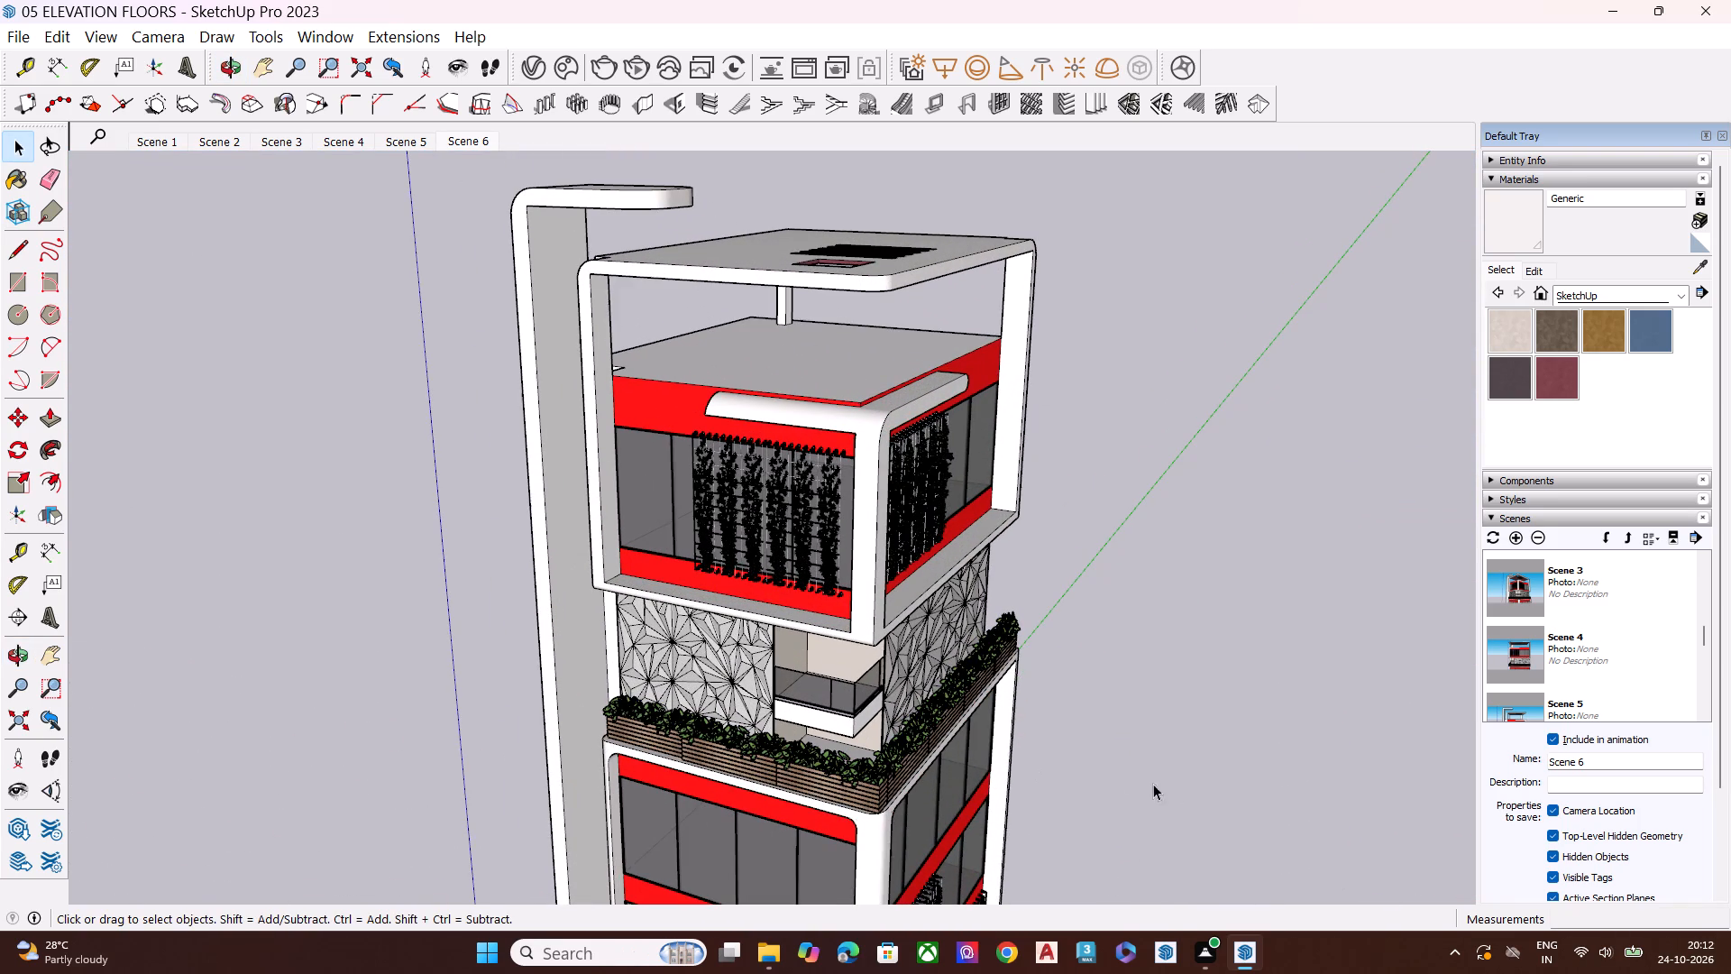
# Start an import and look through the model files in the Downloads folder, from the first to the last, for a component to add.
pyautogui.click(23, 33)
pyautogui.click(139, 400)
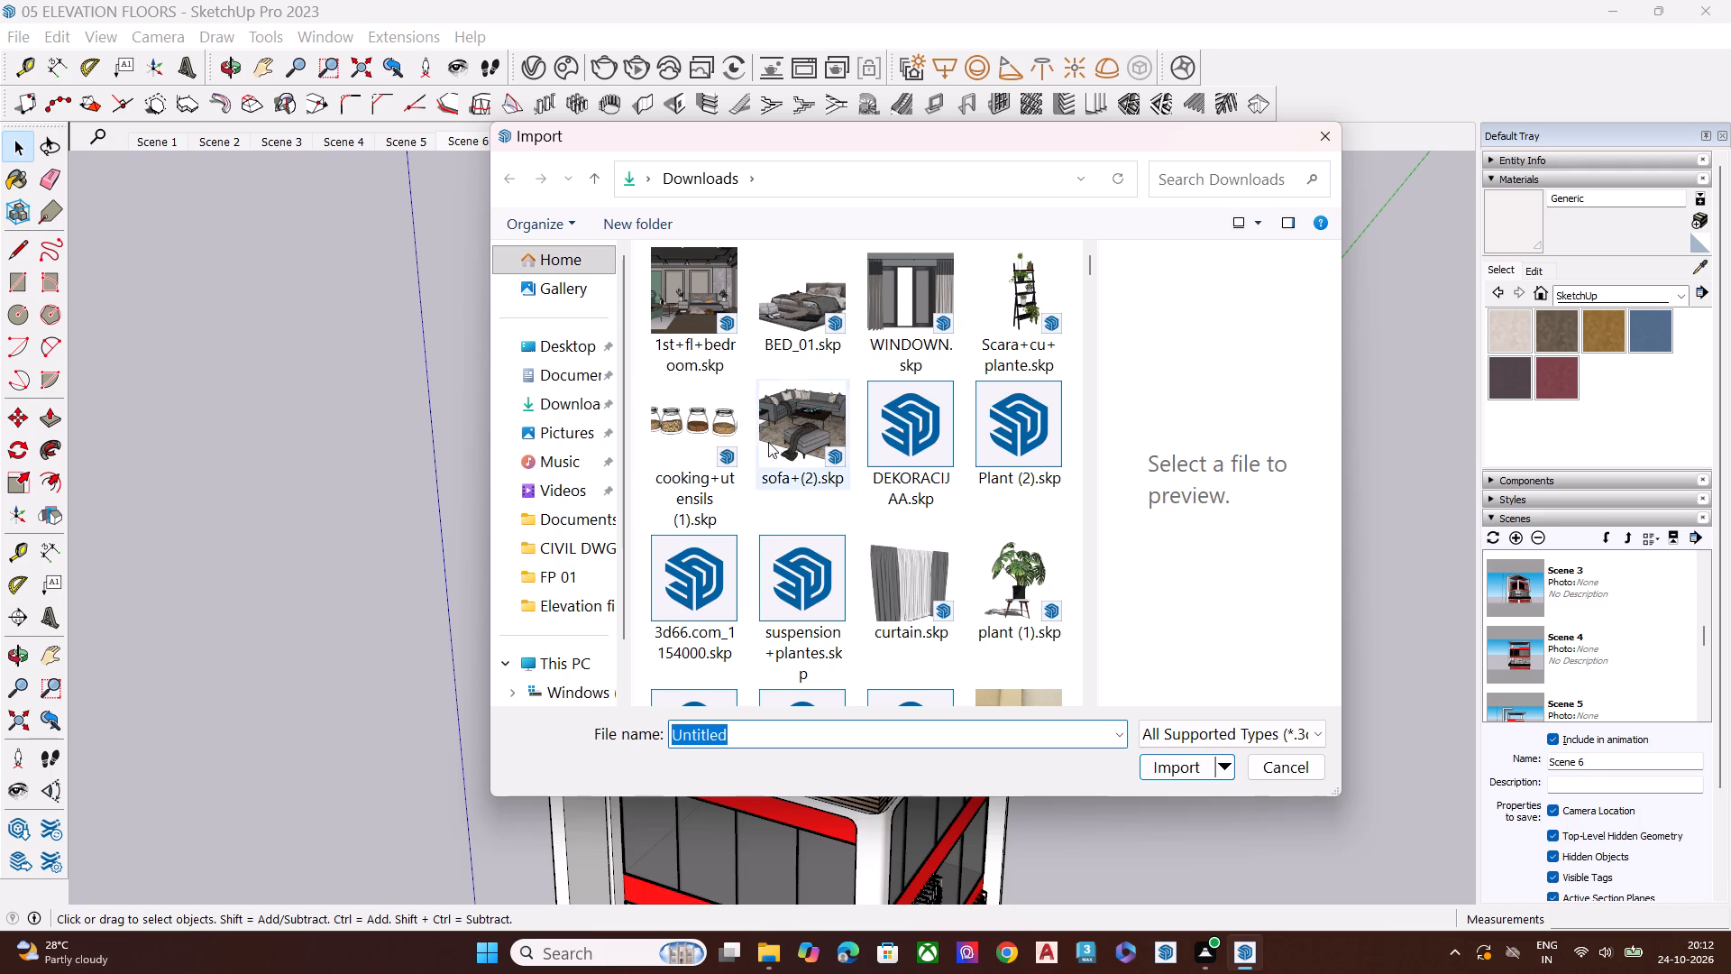
pyautogui.scroll(-2, 945, 385)
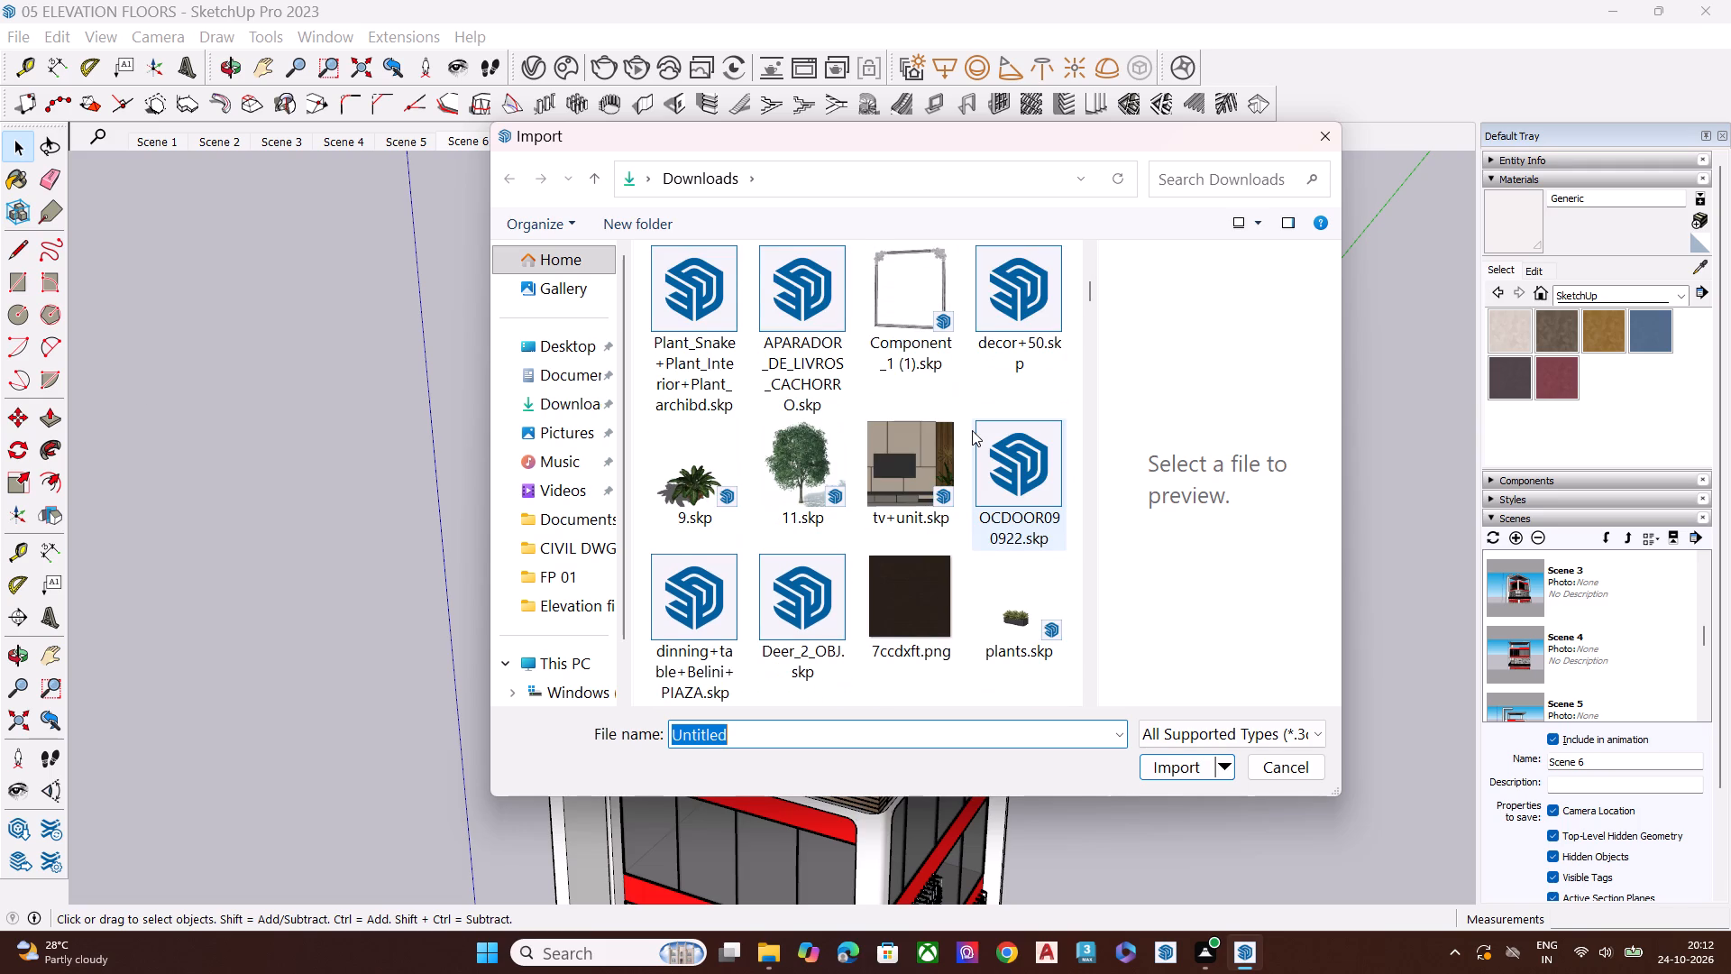
pyautogui.scroll(-2, 972, 430)
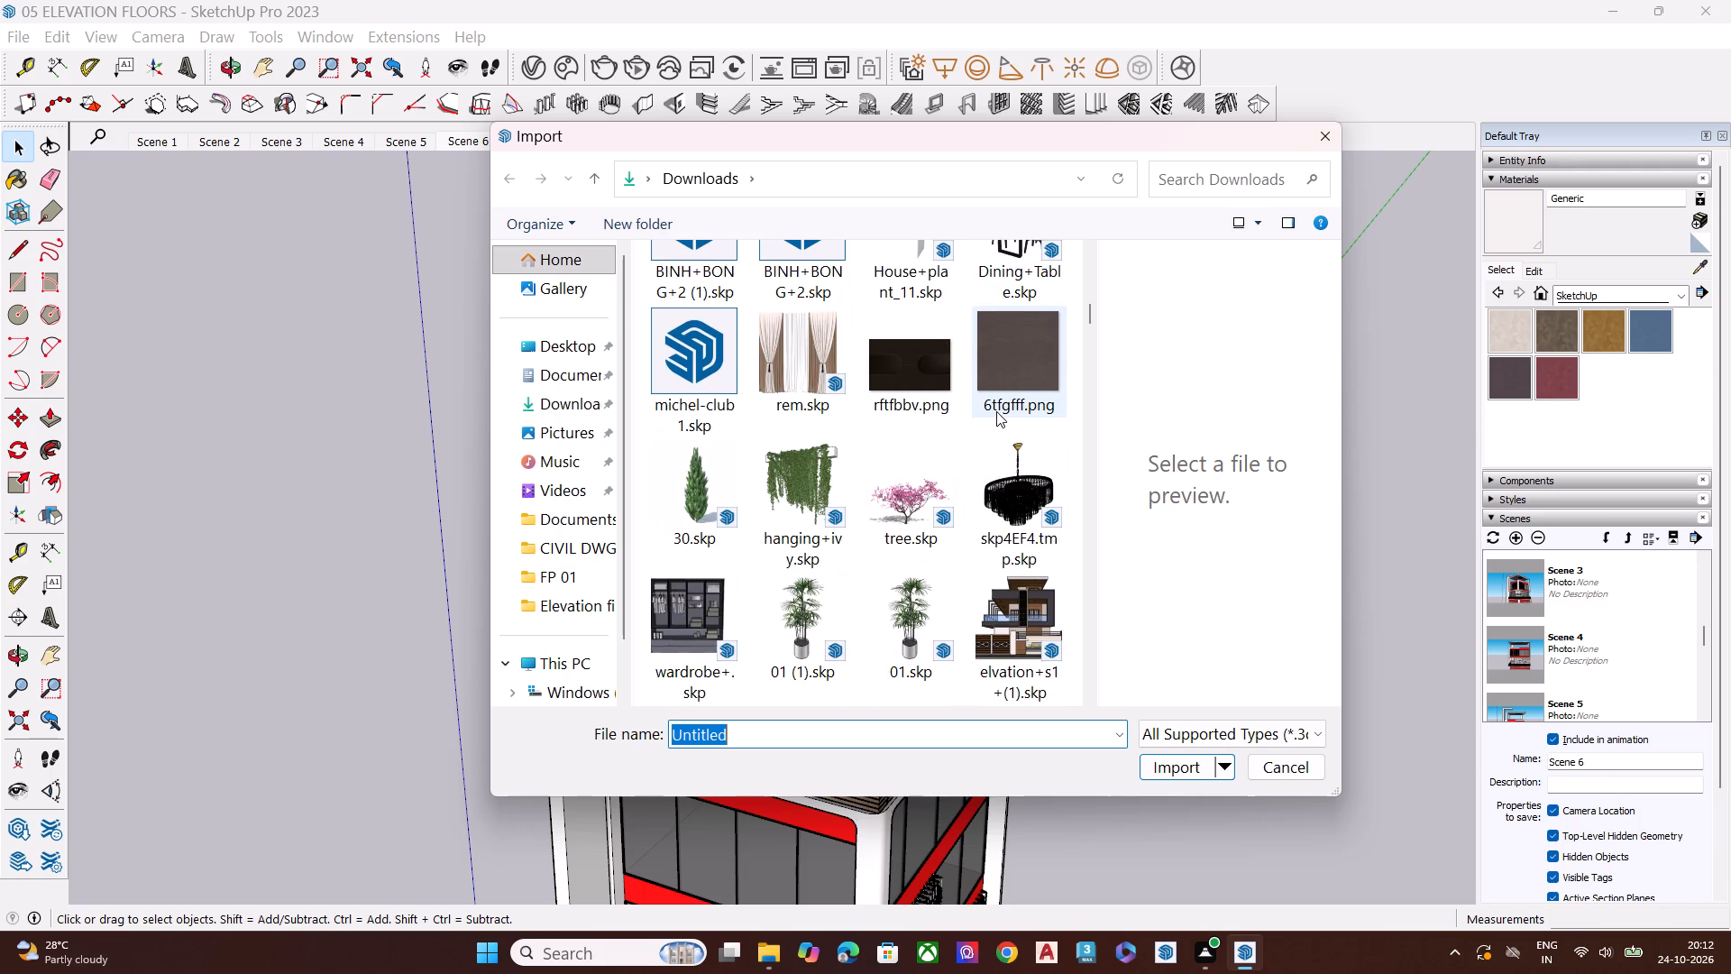
pyautogui.scroll(-1, 996, 411)
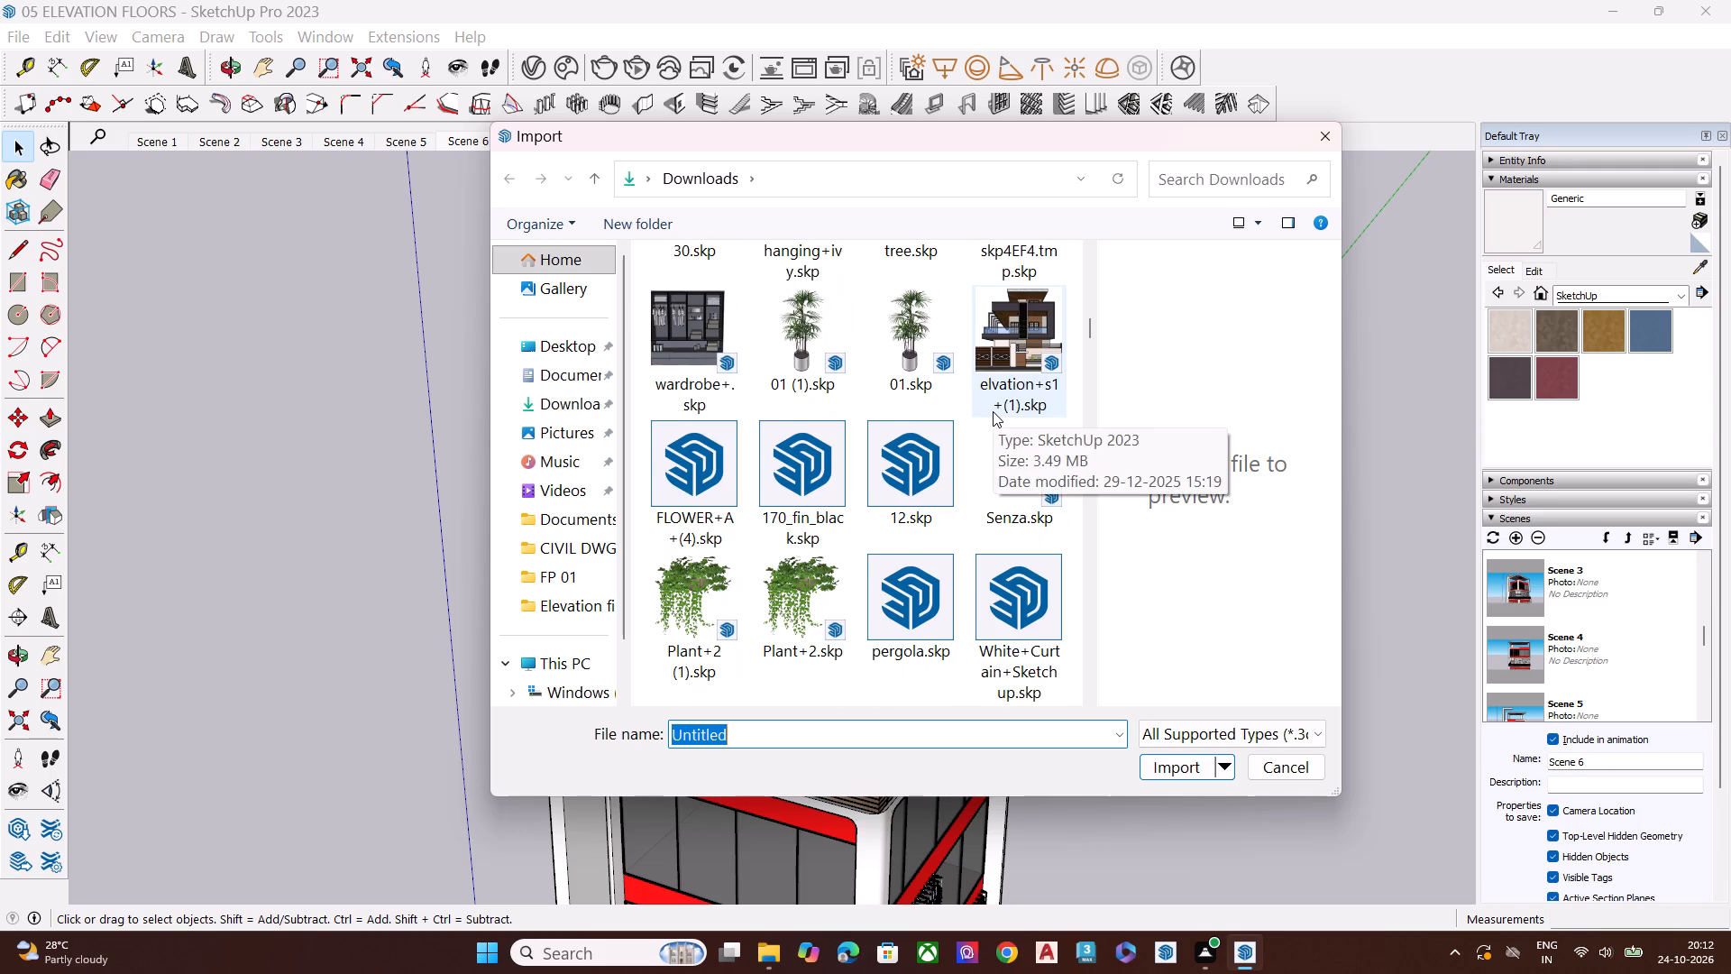
pyautogui.scroll(-3, 993, 411)
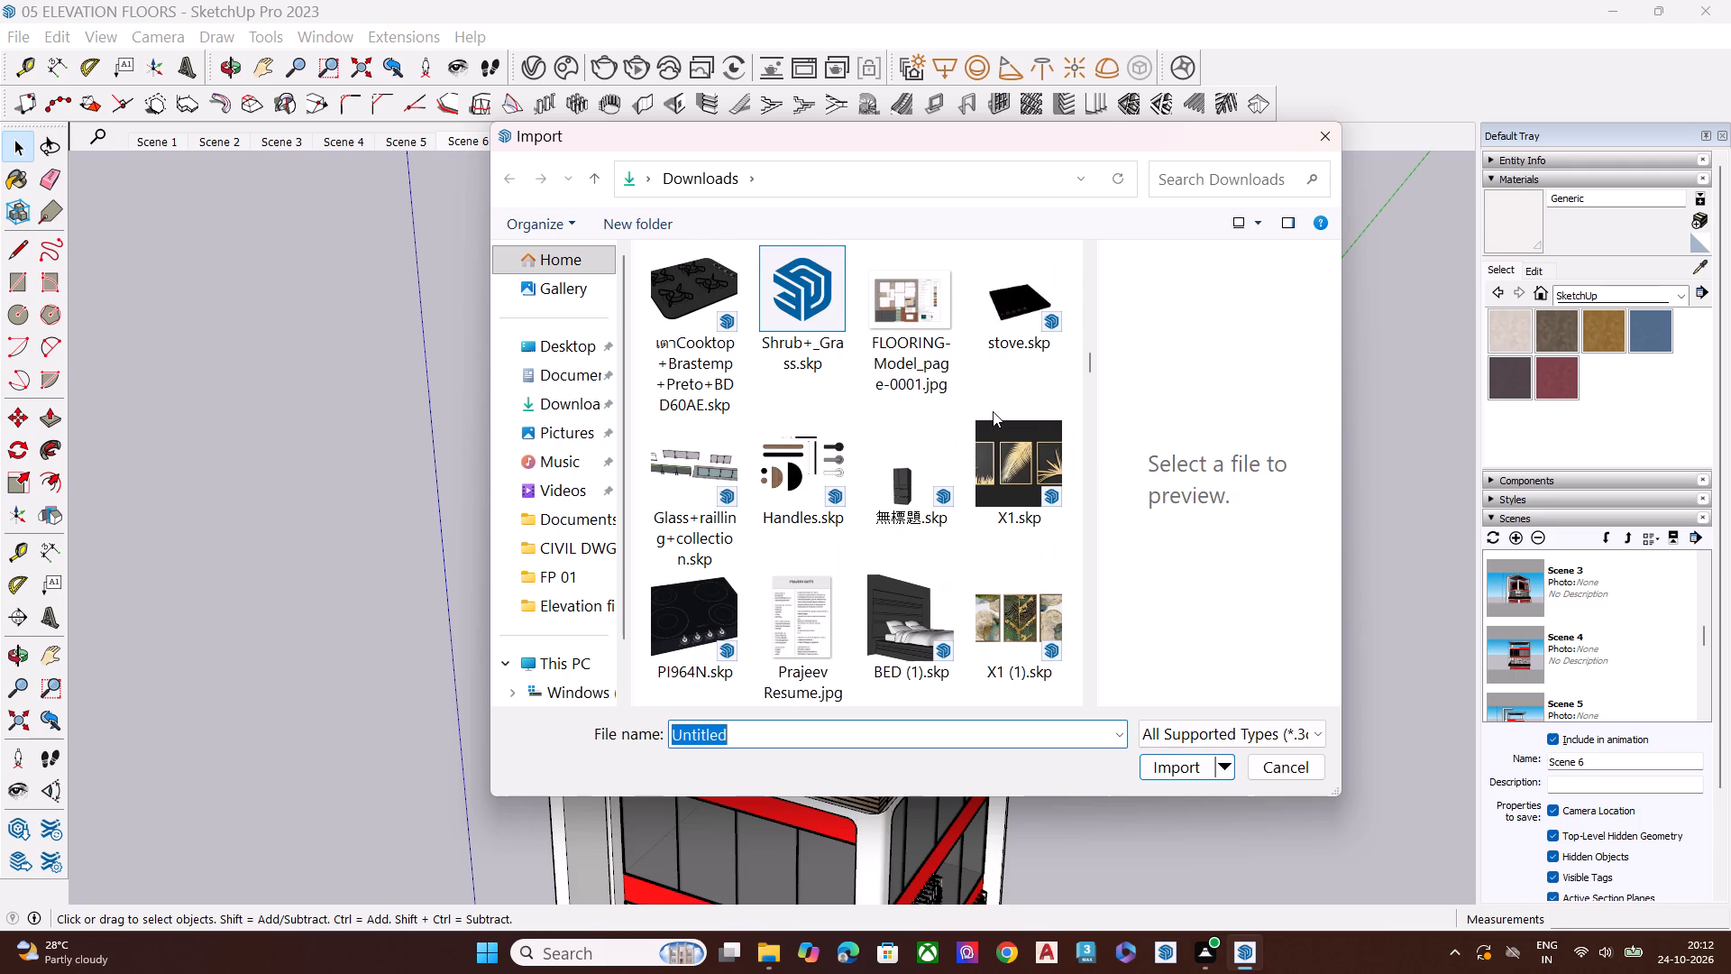
pyautogui.scroll(-2, 993, 411)
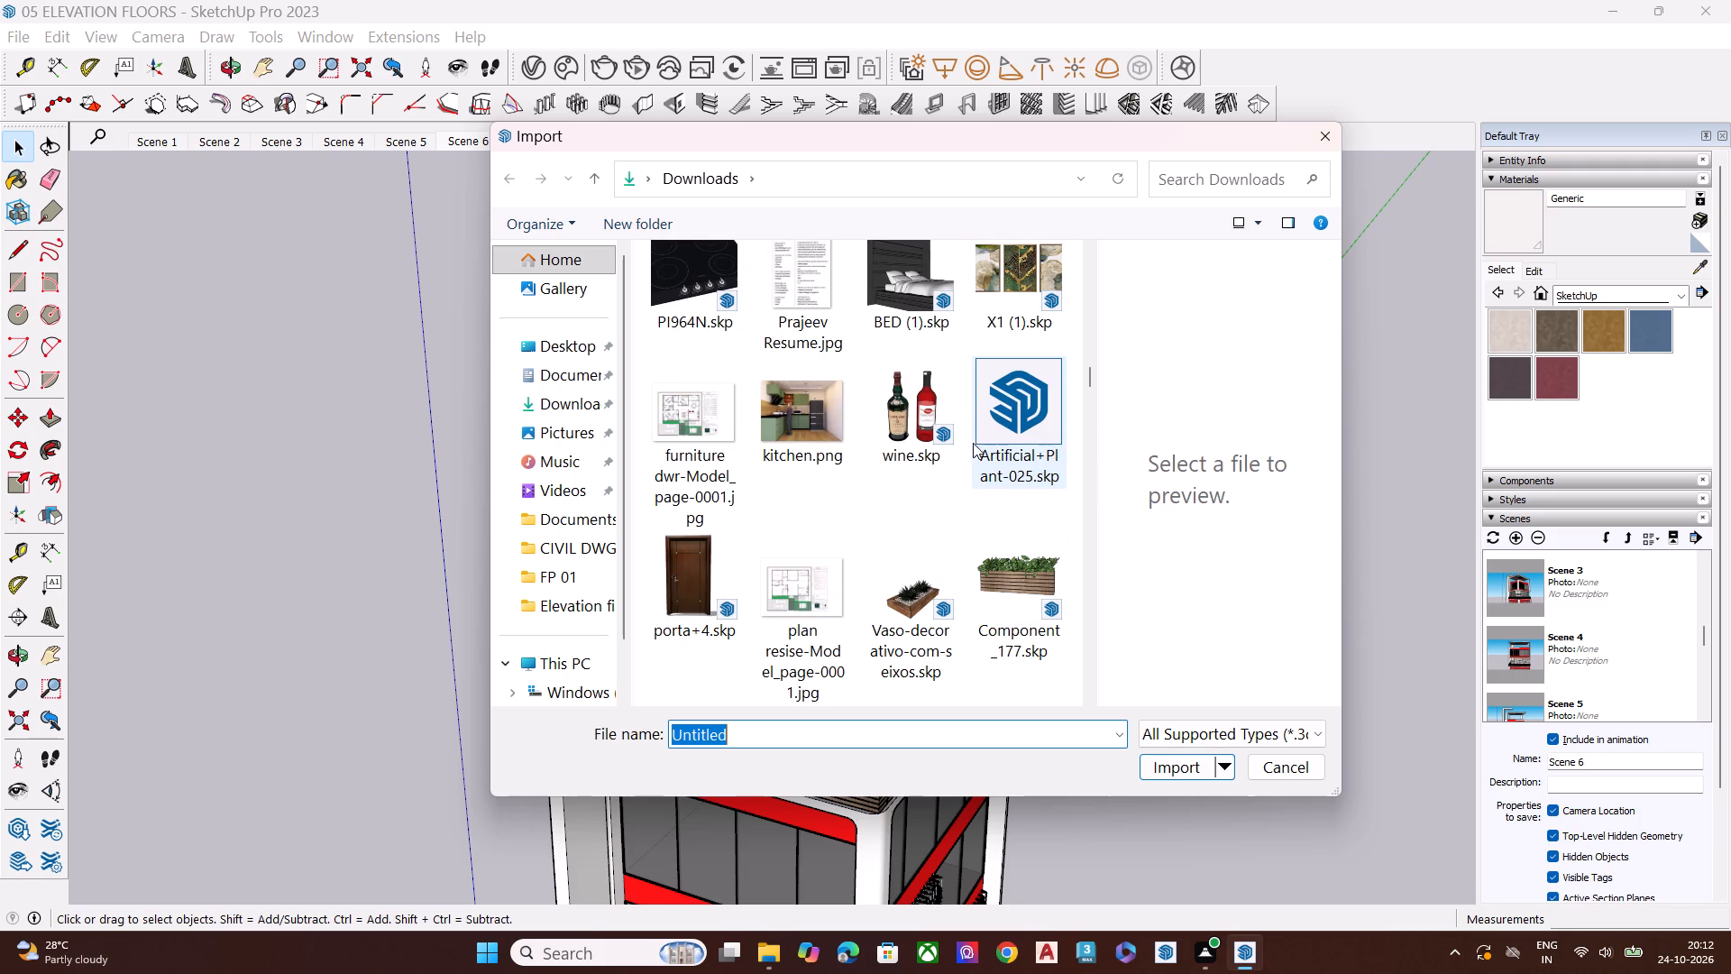
pyautogui.scroll(-3, 893, 575)
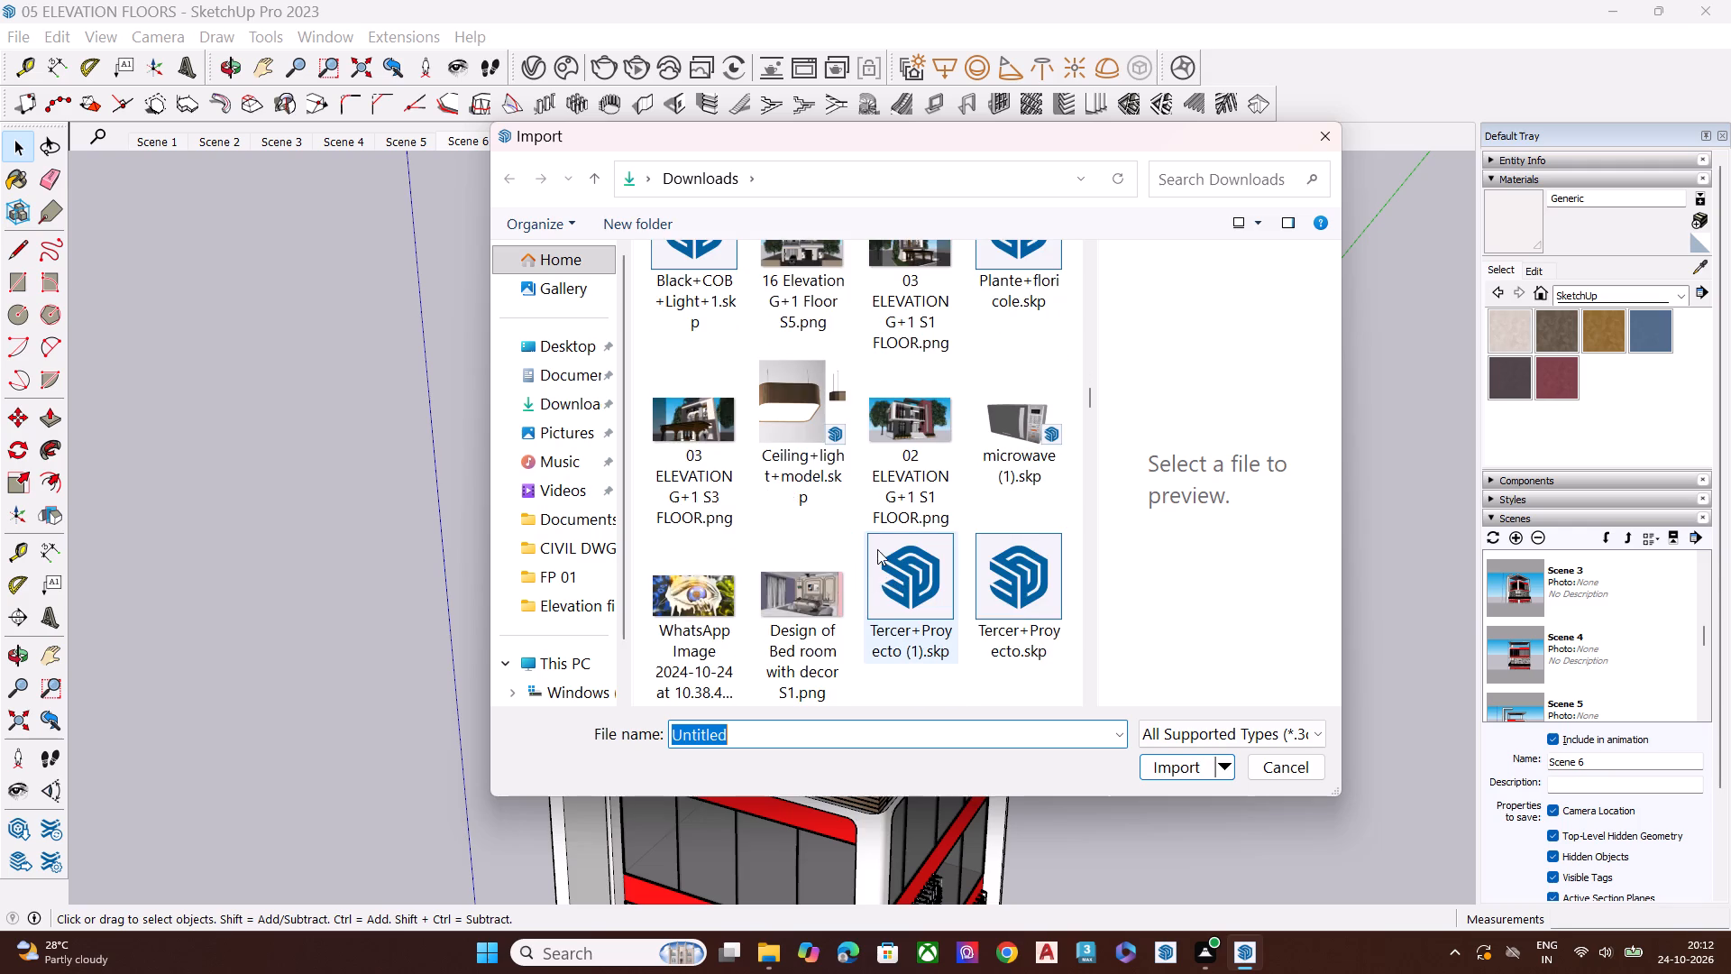
pyautogui.scroll(-2, 897, 502)
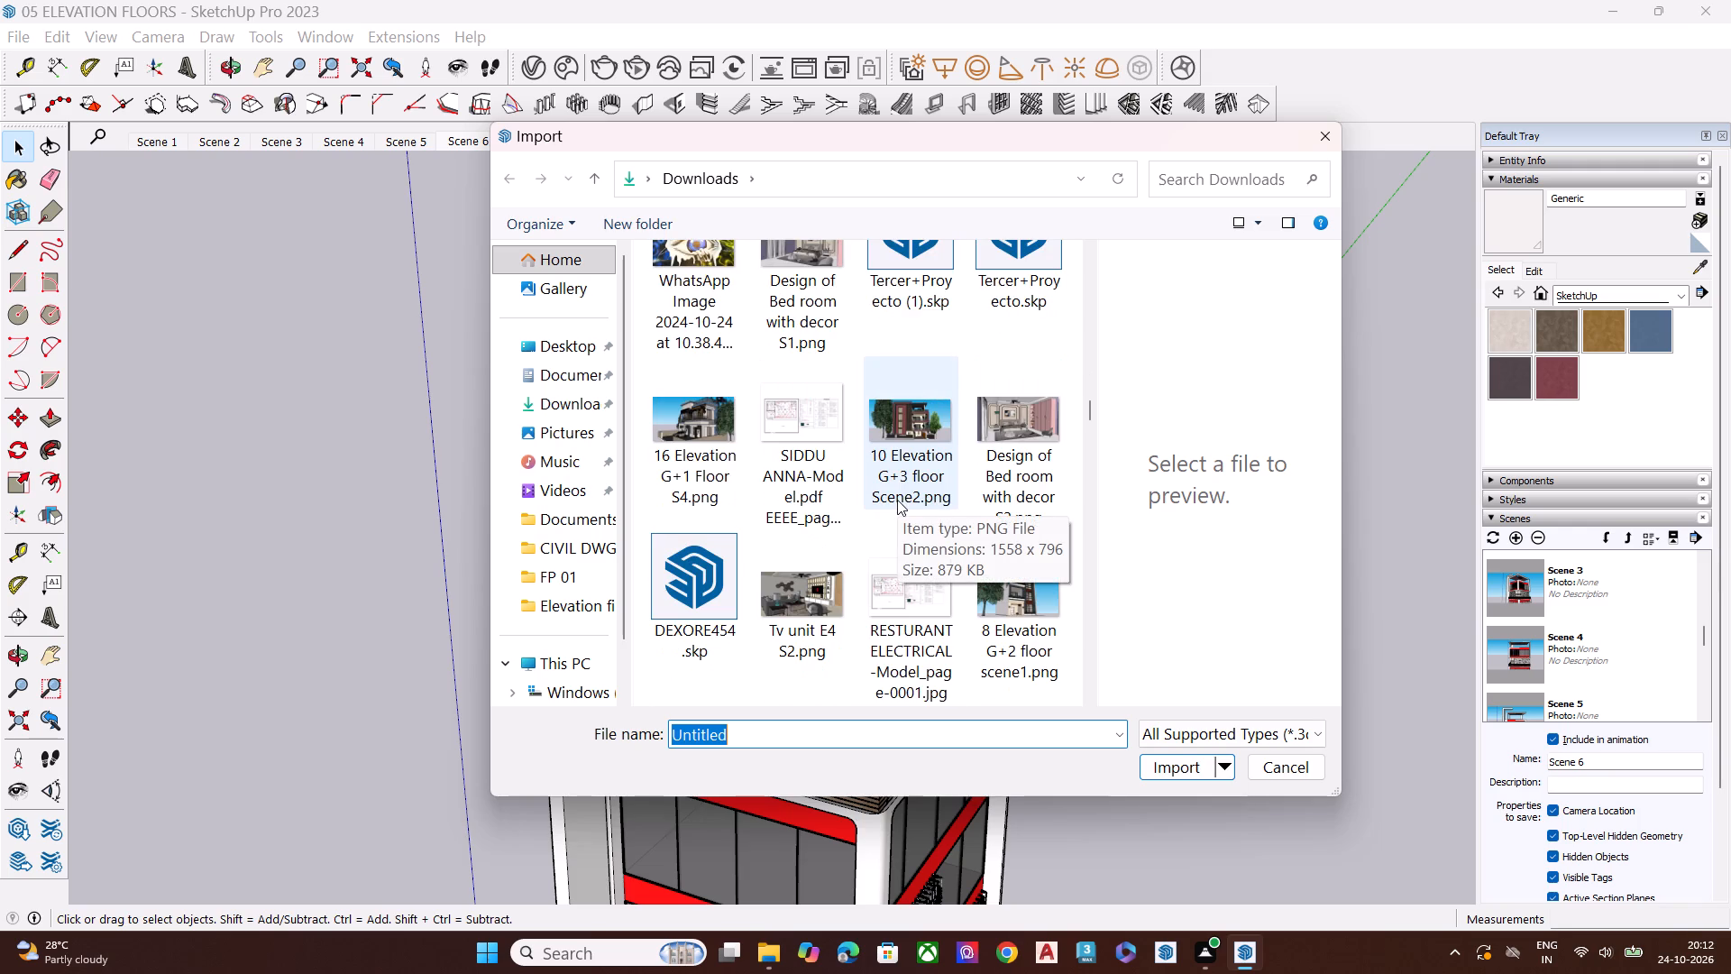
pyautogui.scroll(-2, 913, 517)
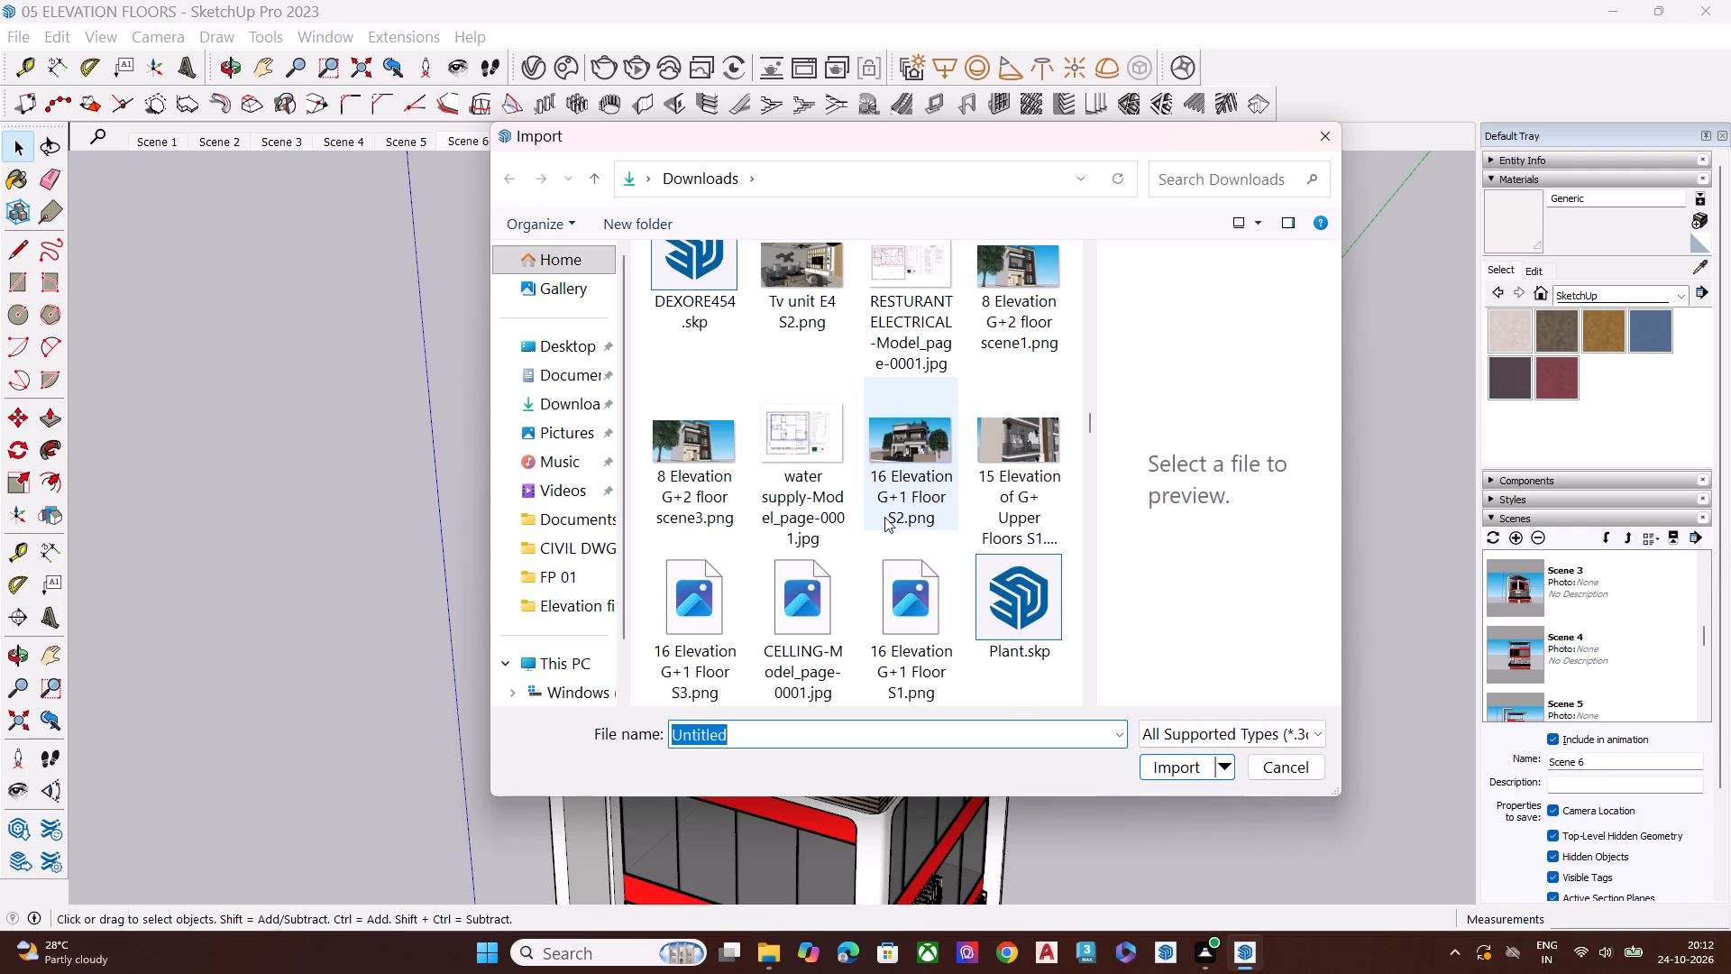
pyautogui.scroll(-2, 996, 521)
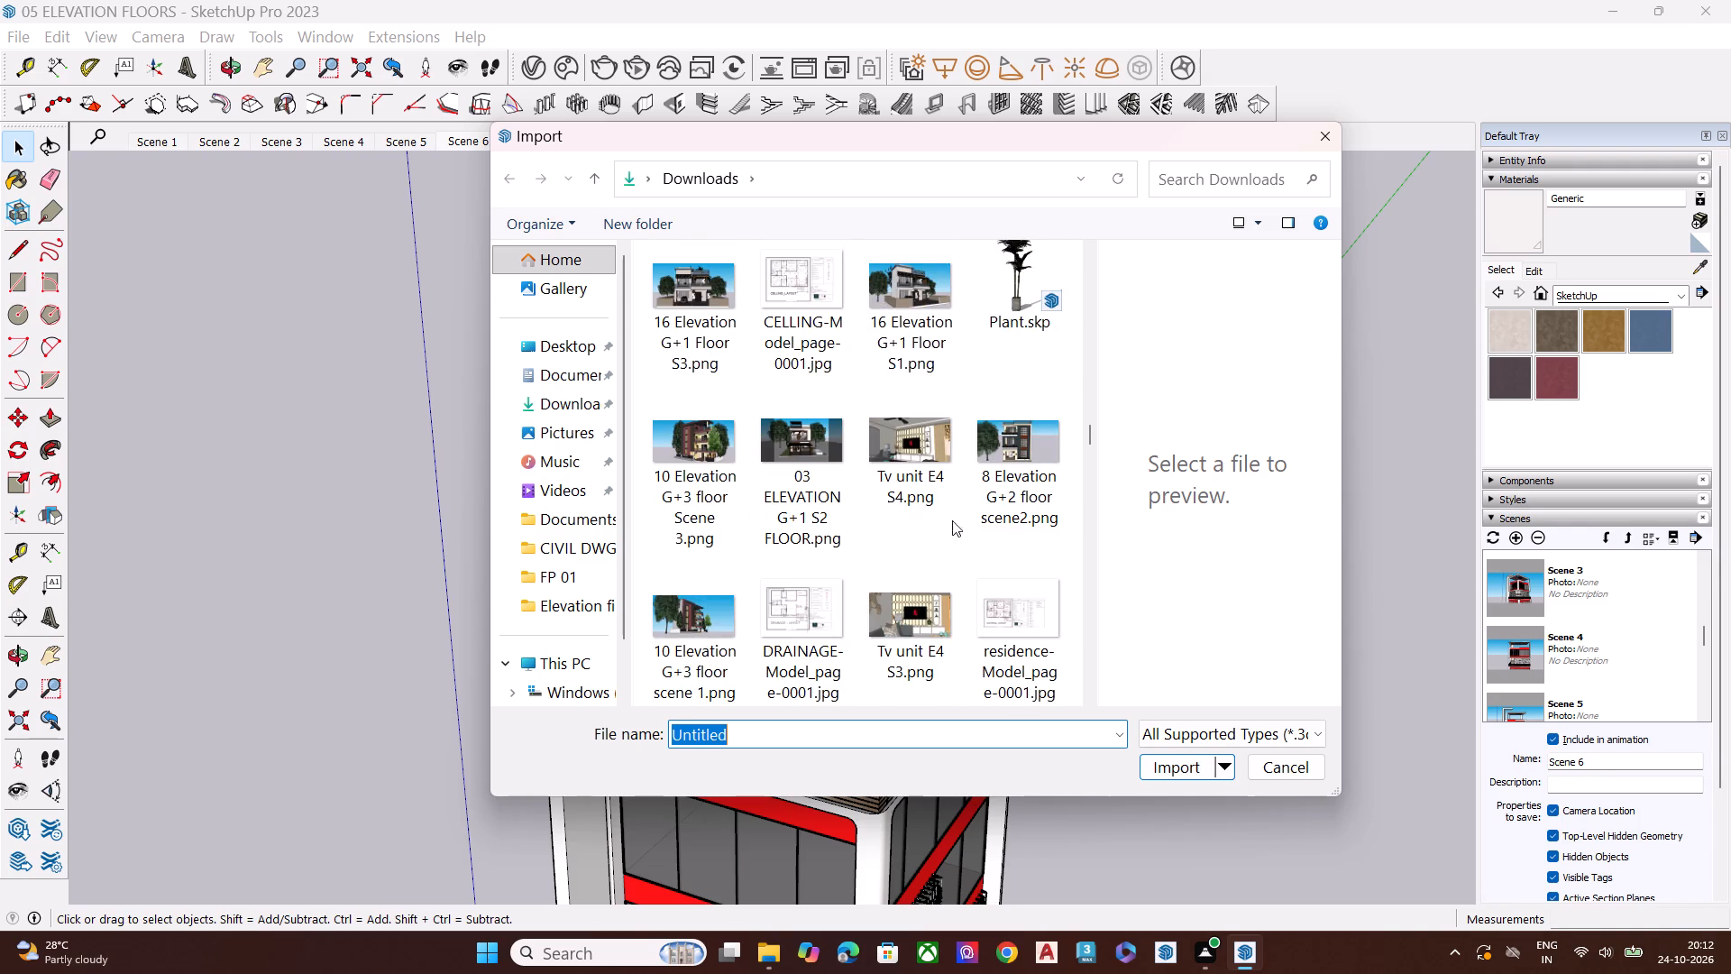
pyautogui.scroll(-4, 893, 535)
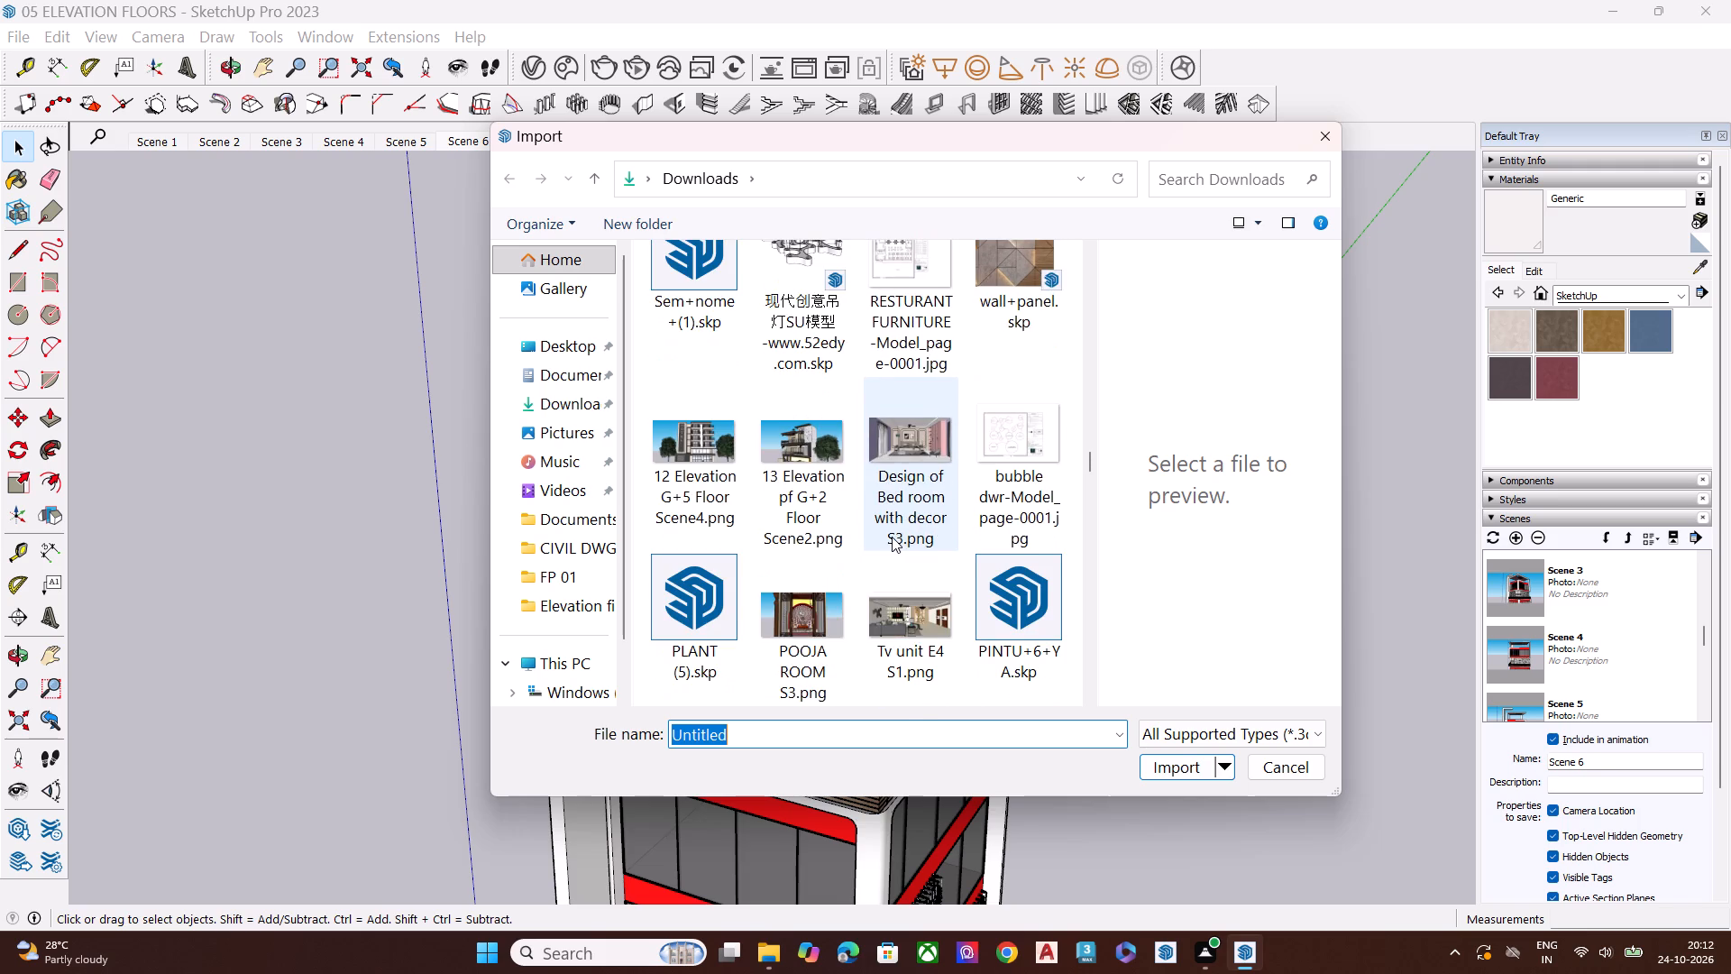
pyautogui.scroll(-3, 892, 537)
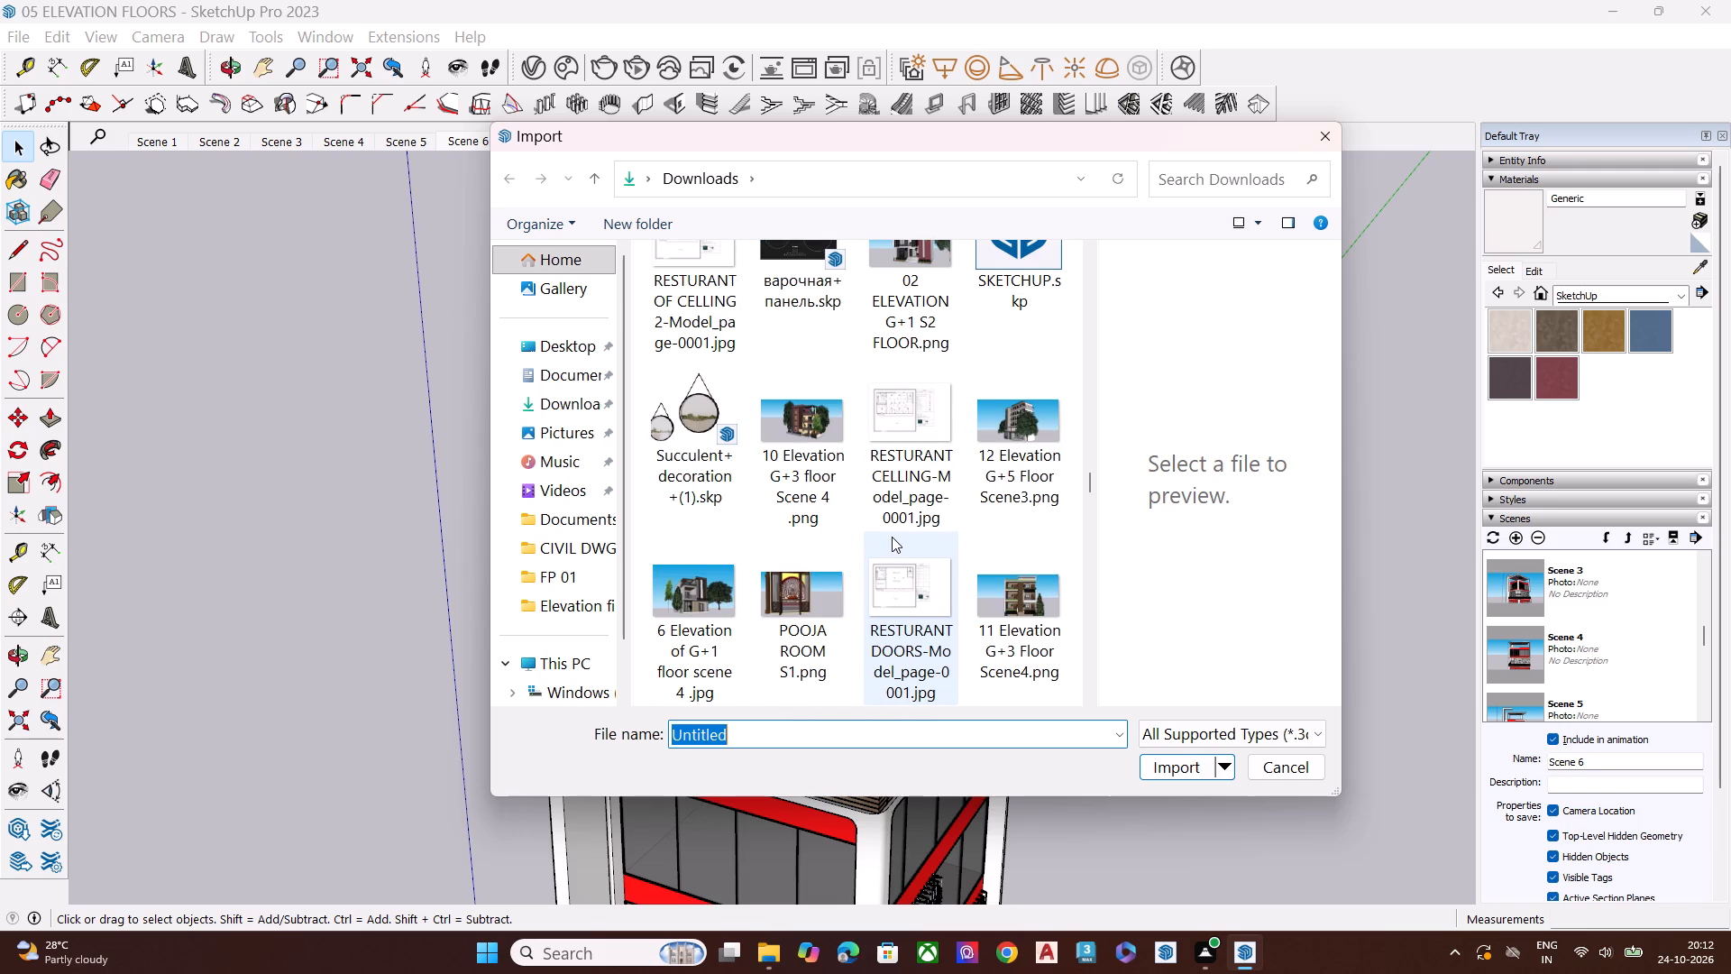
pyautogui.scroll(-1, 892, 537)
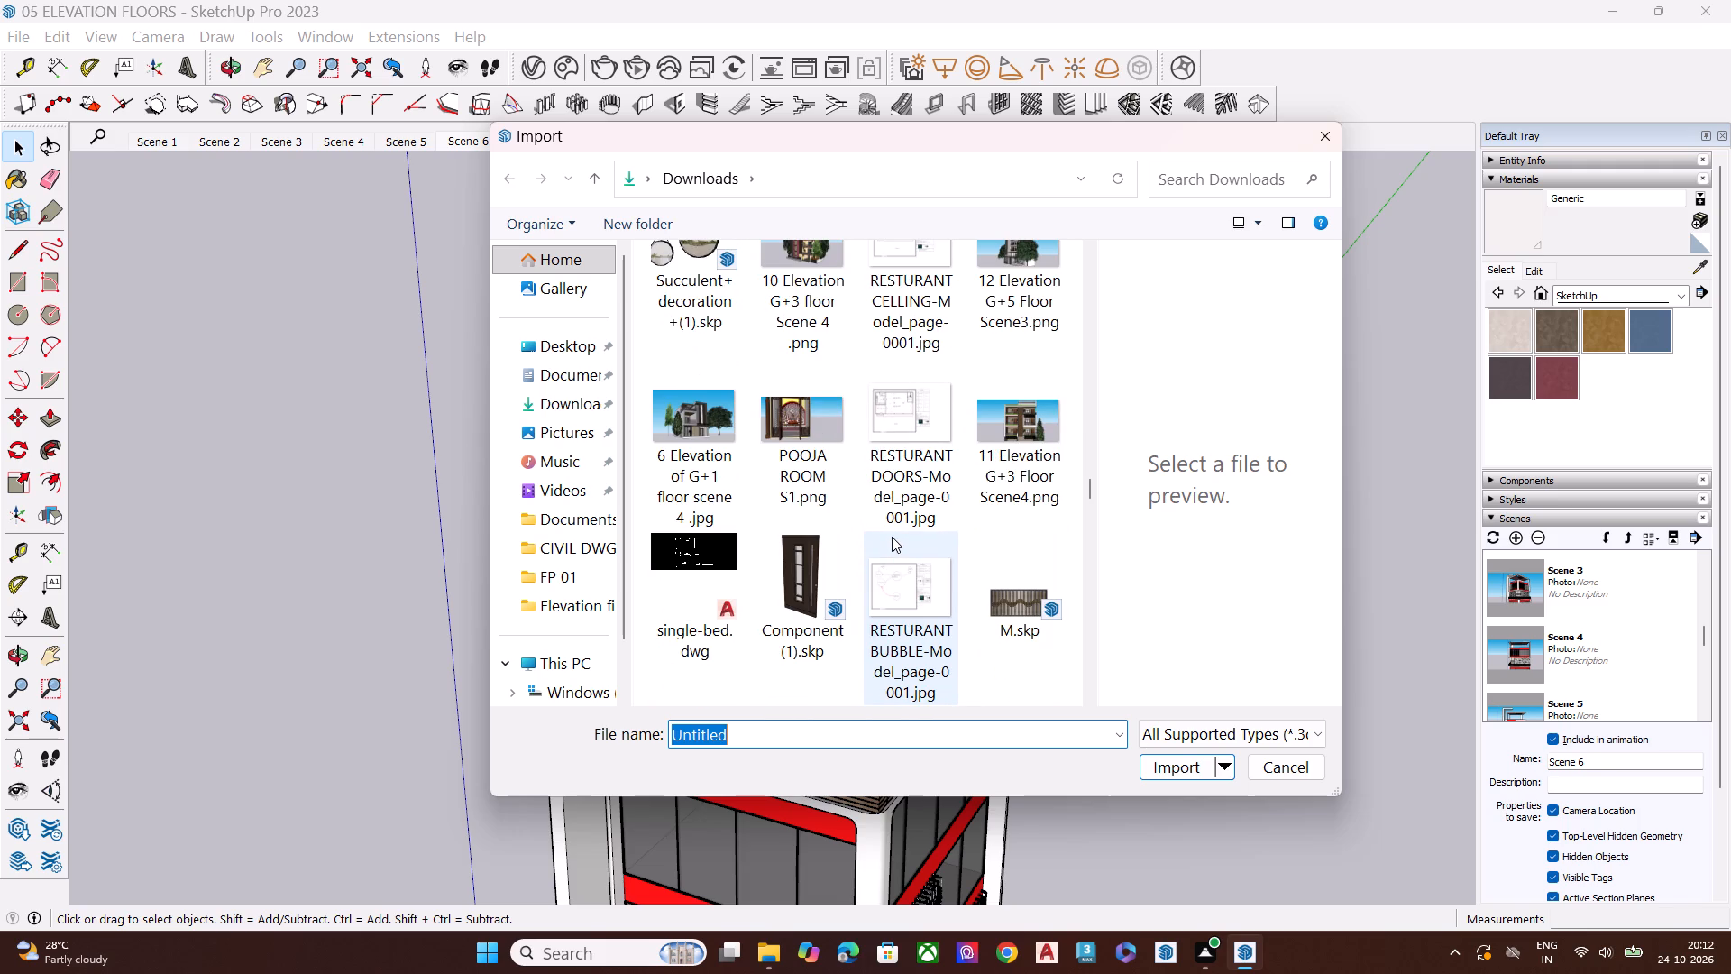
pyautogui.scroll(-2, 1012, 465)
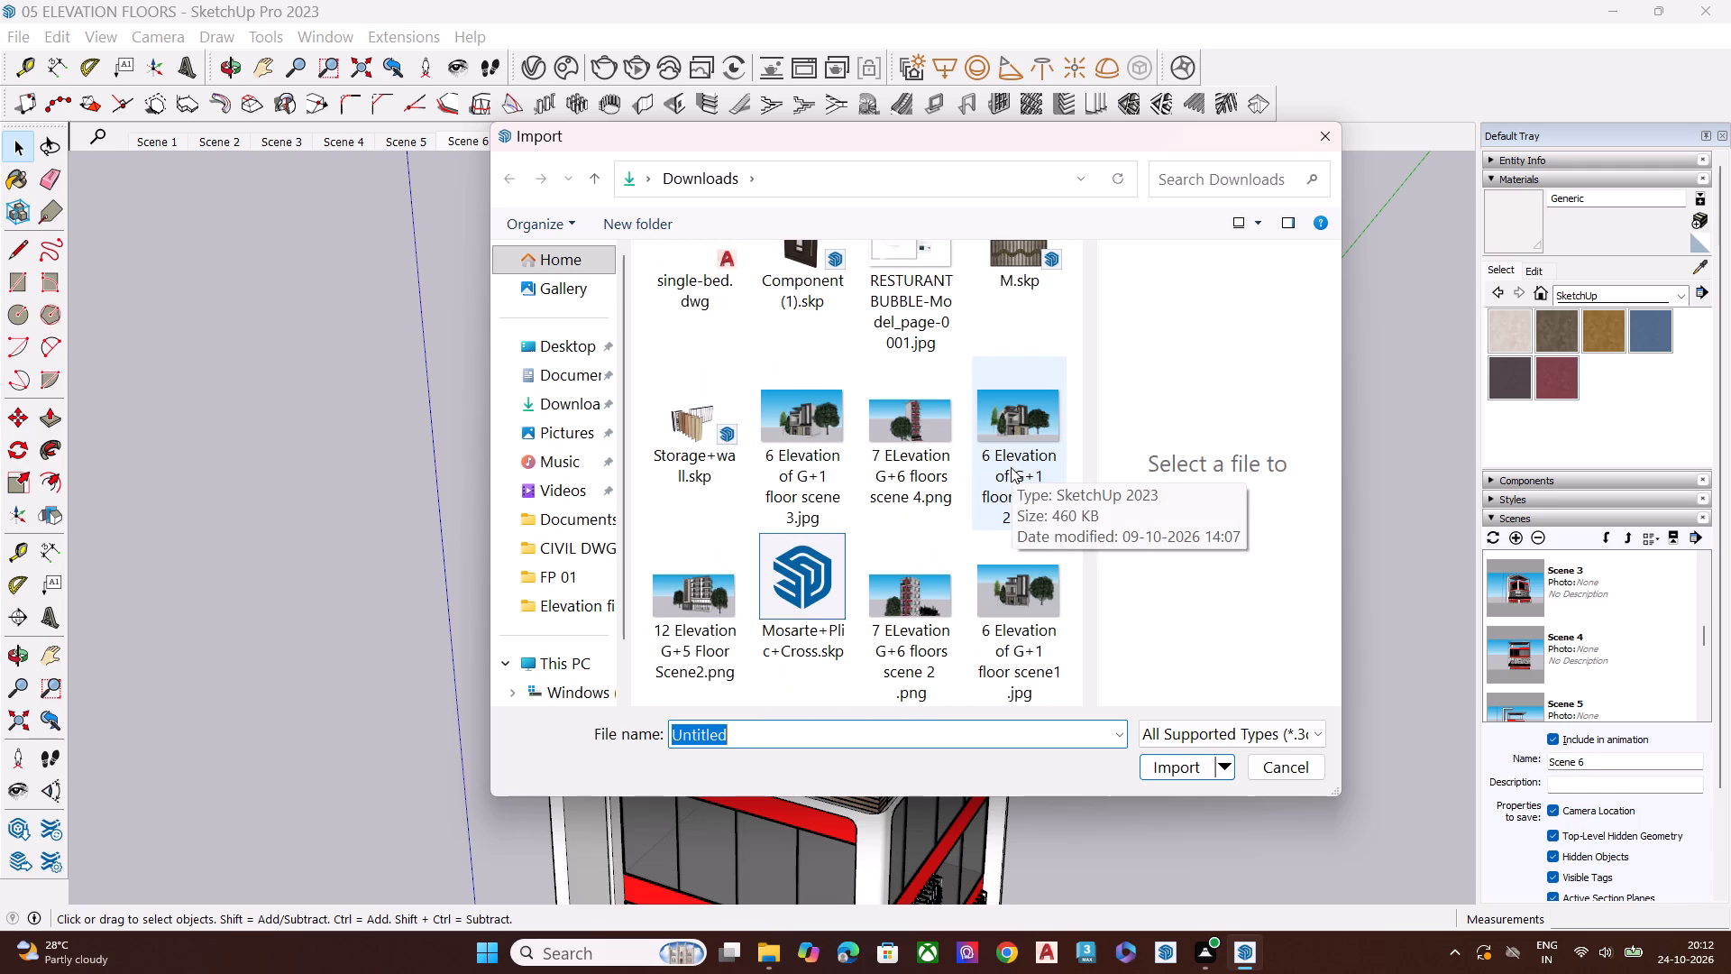
pyautogui.scroll(-2, 913, 487)
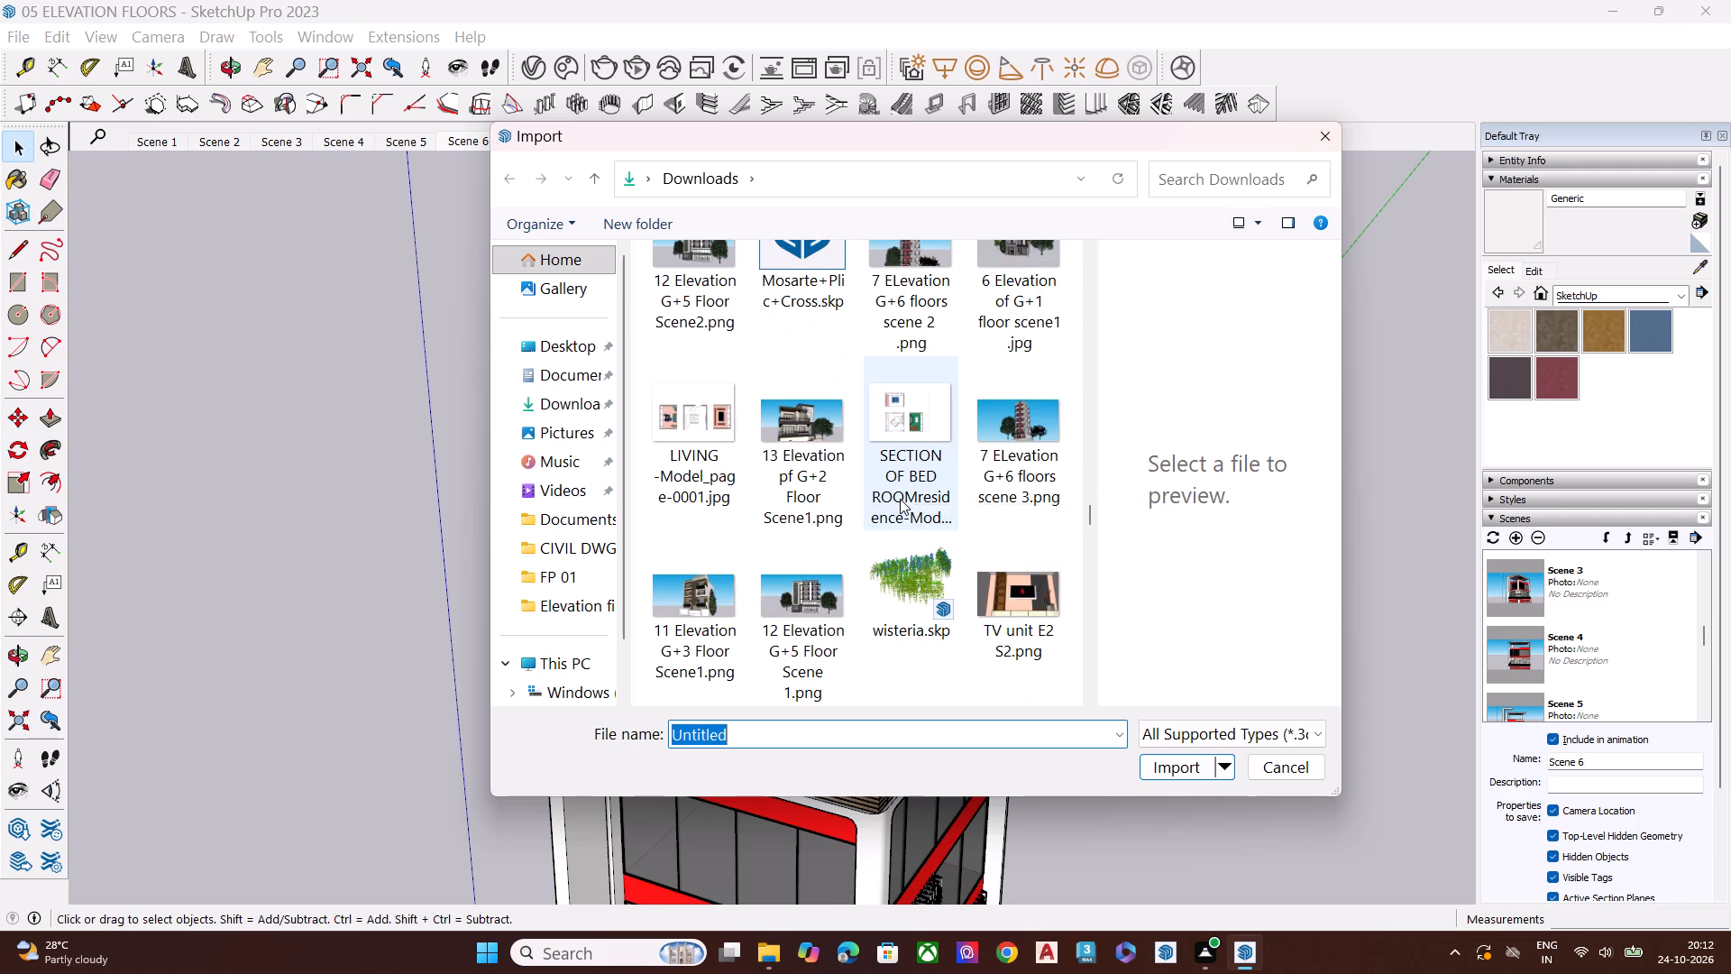
pyautogui.scroll(-3, 900, 499)
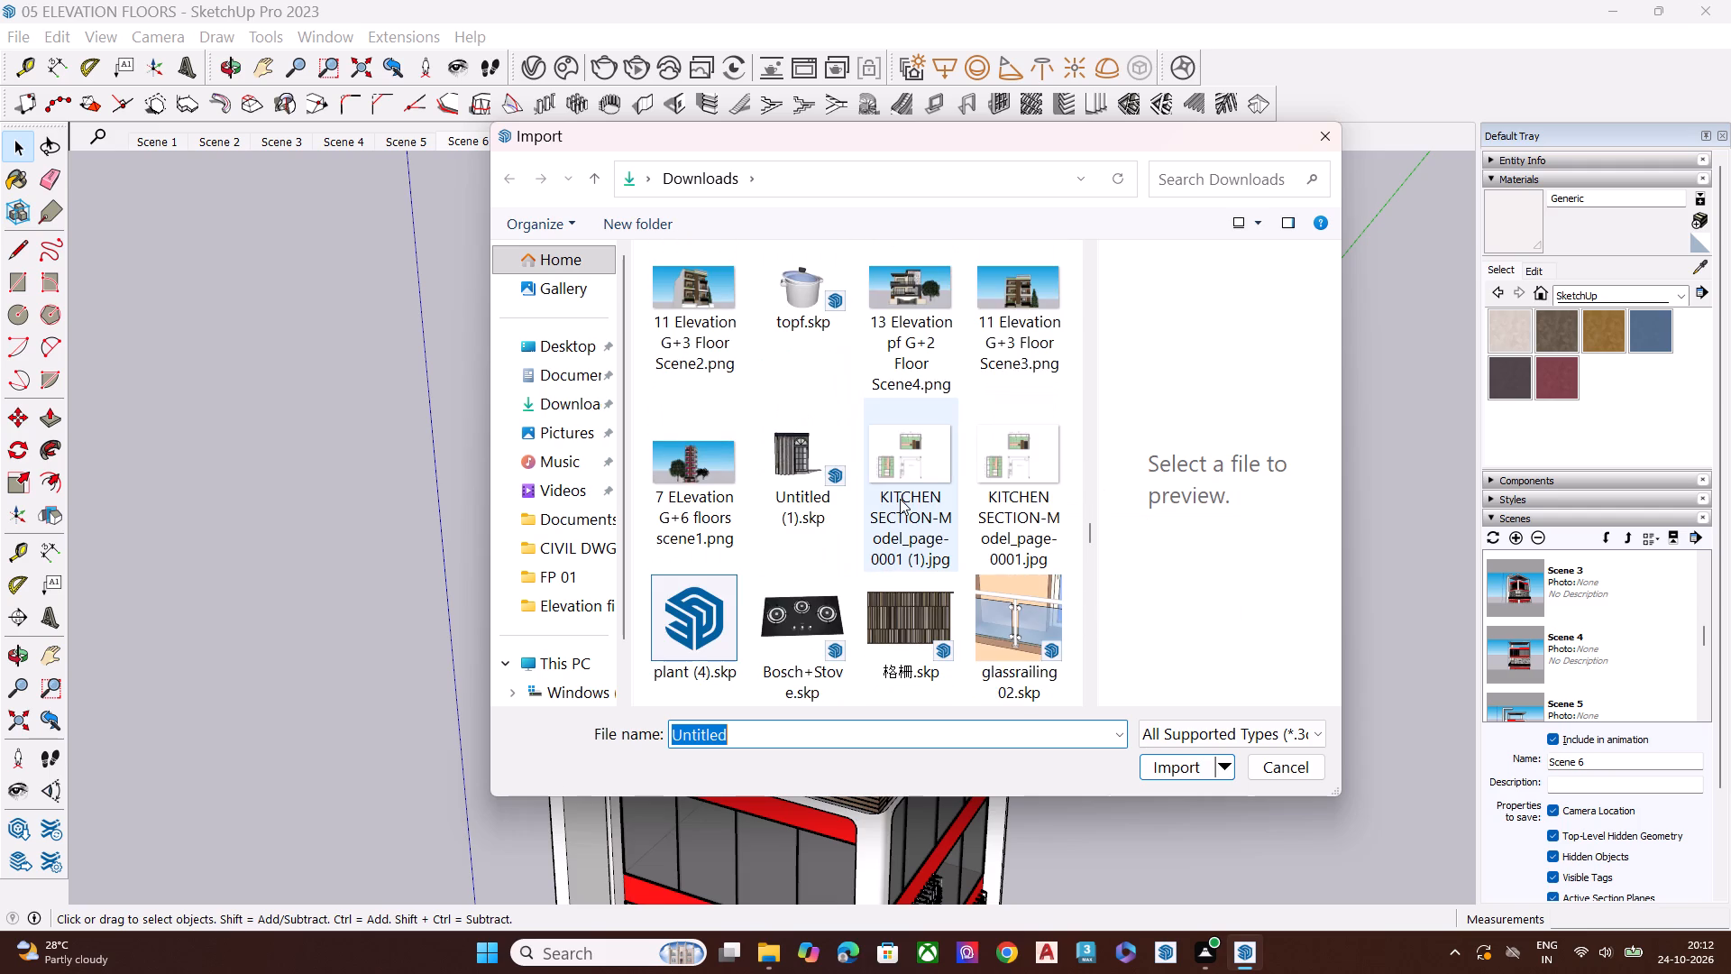
pyautogui.scroll(-3, 900, 499)
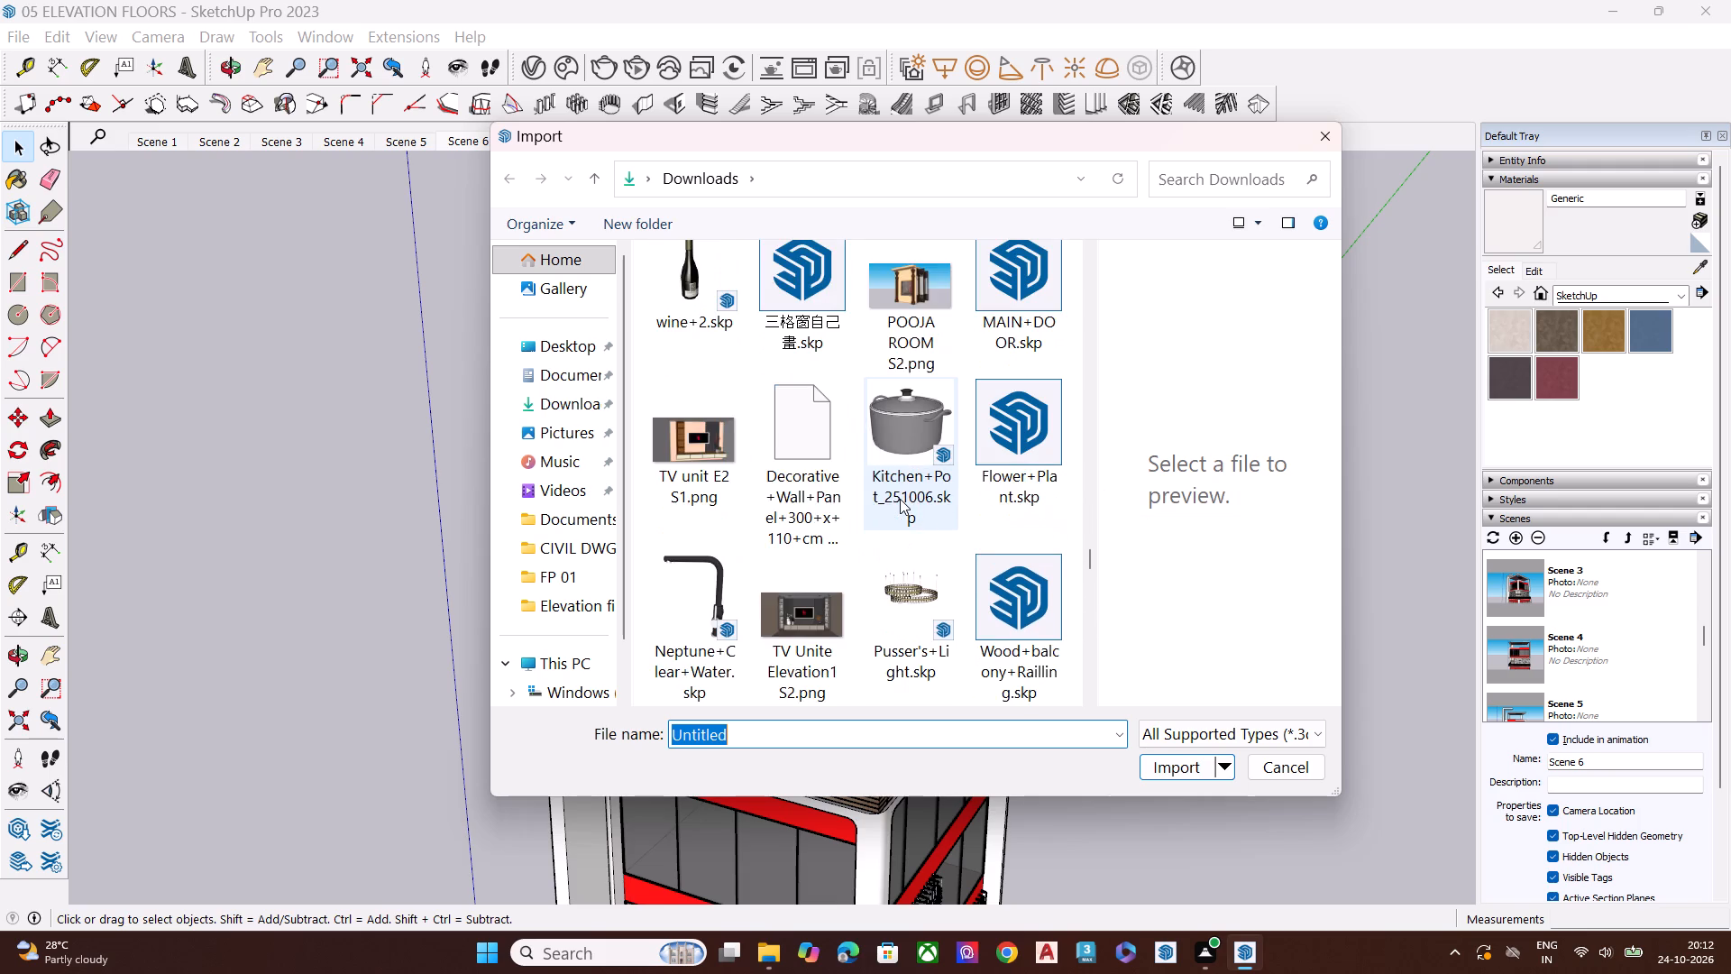
pyautogui.scroll(-3, 900, 499)
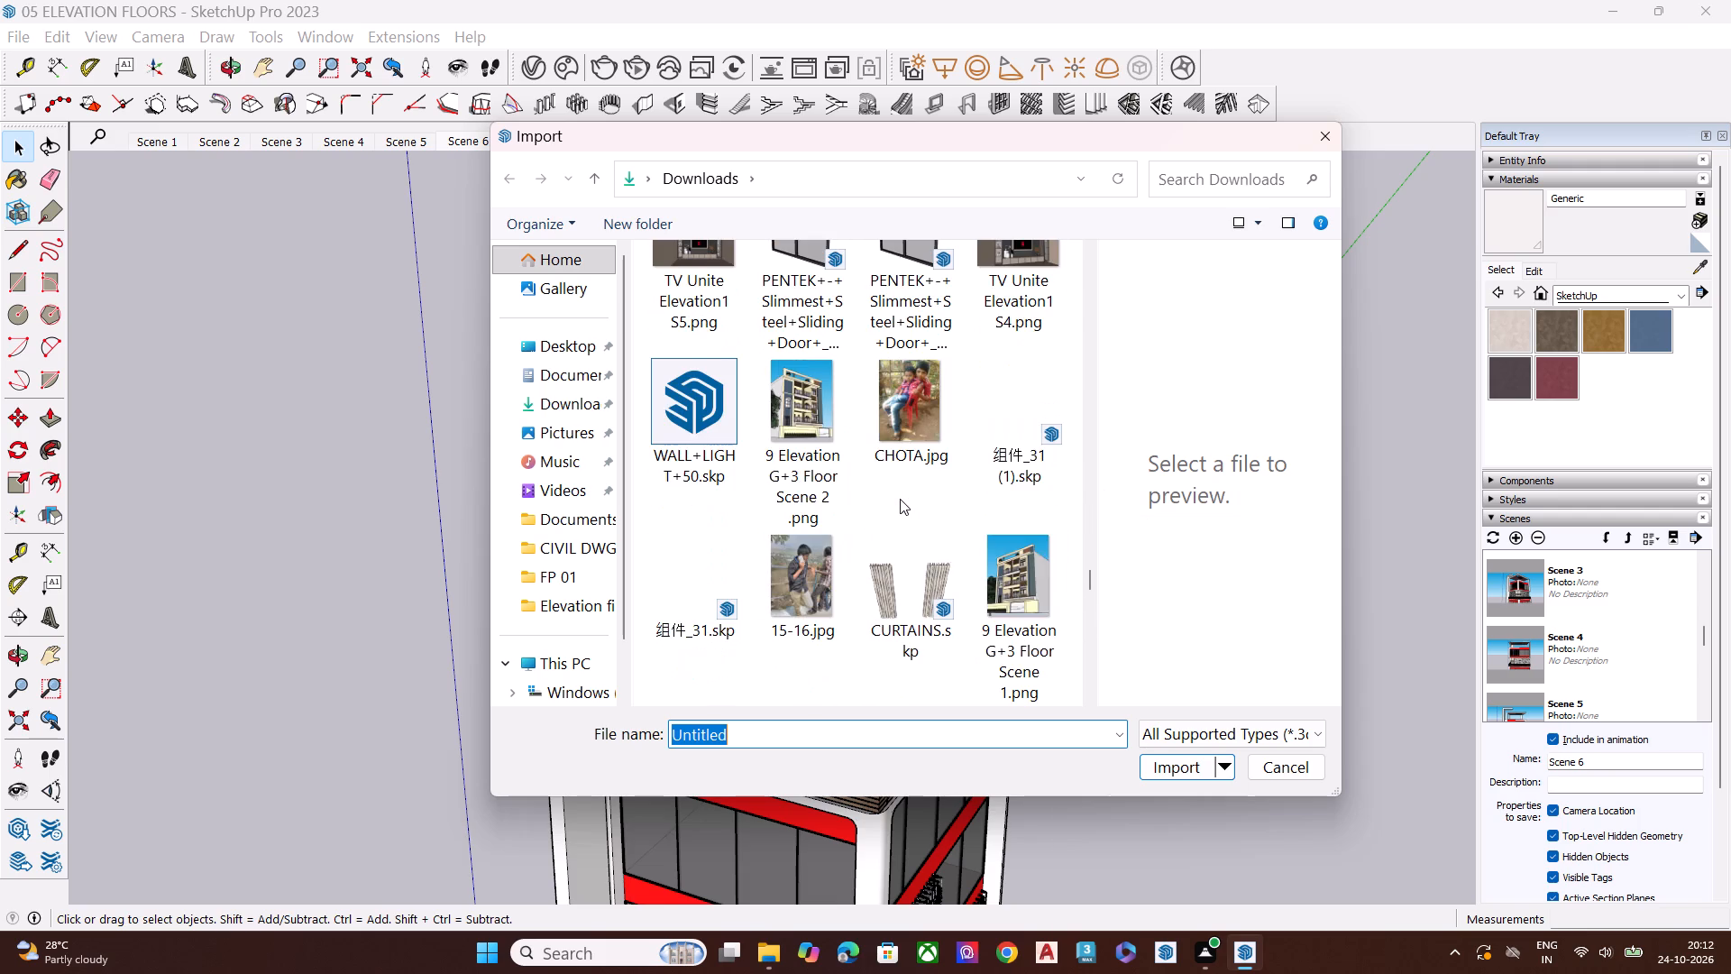
pyautogui.scroll(-2, 900, 499)
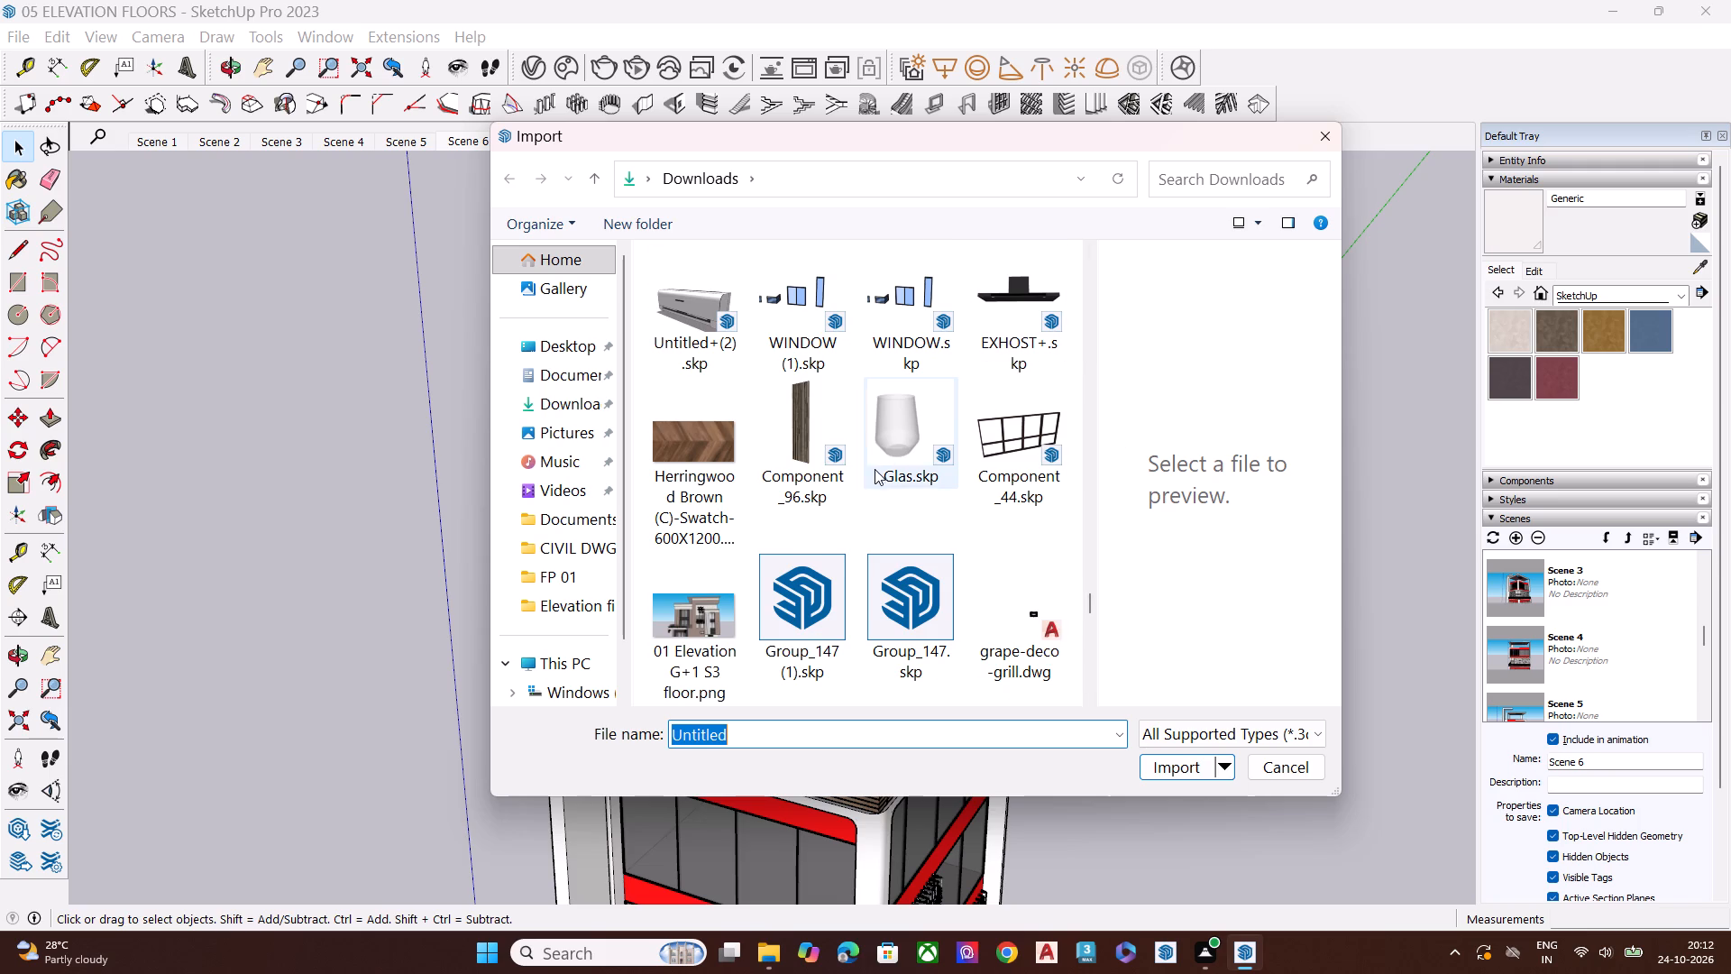
pyautogui.scroll(-1, 875, 469)
pyautogui.scroll(-4, 862, 574)
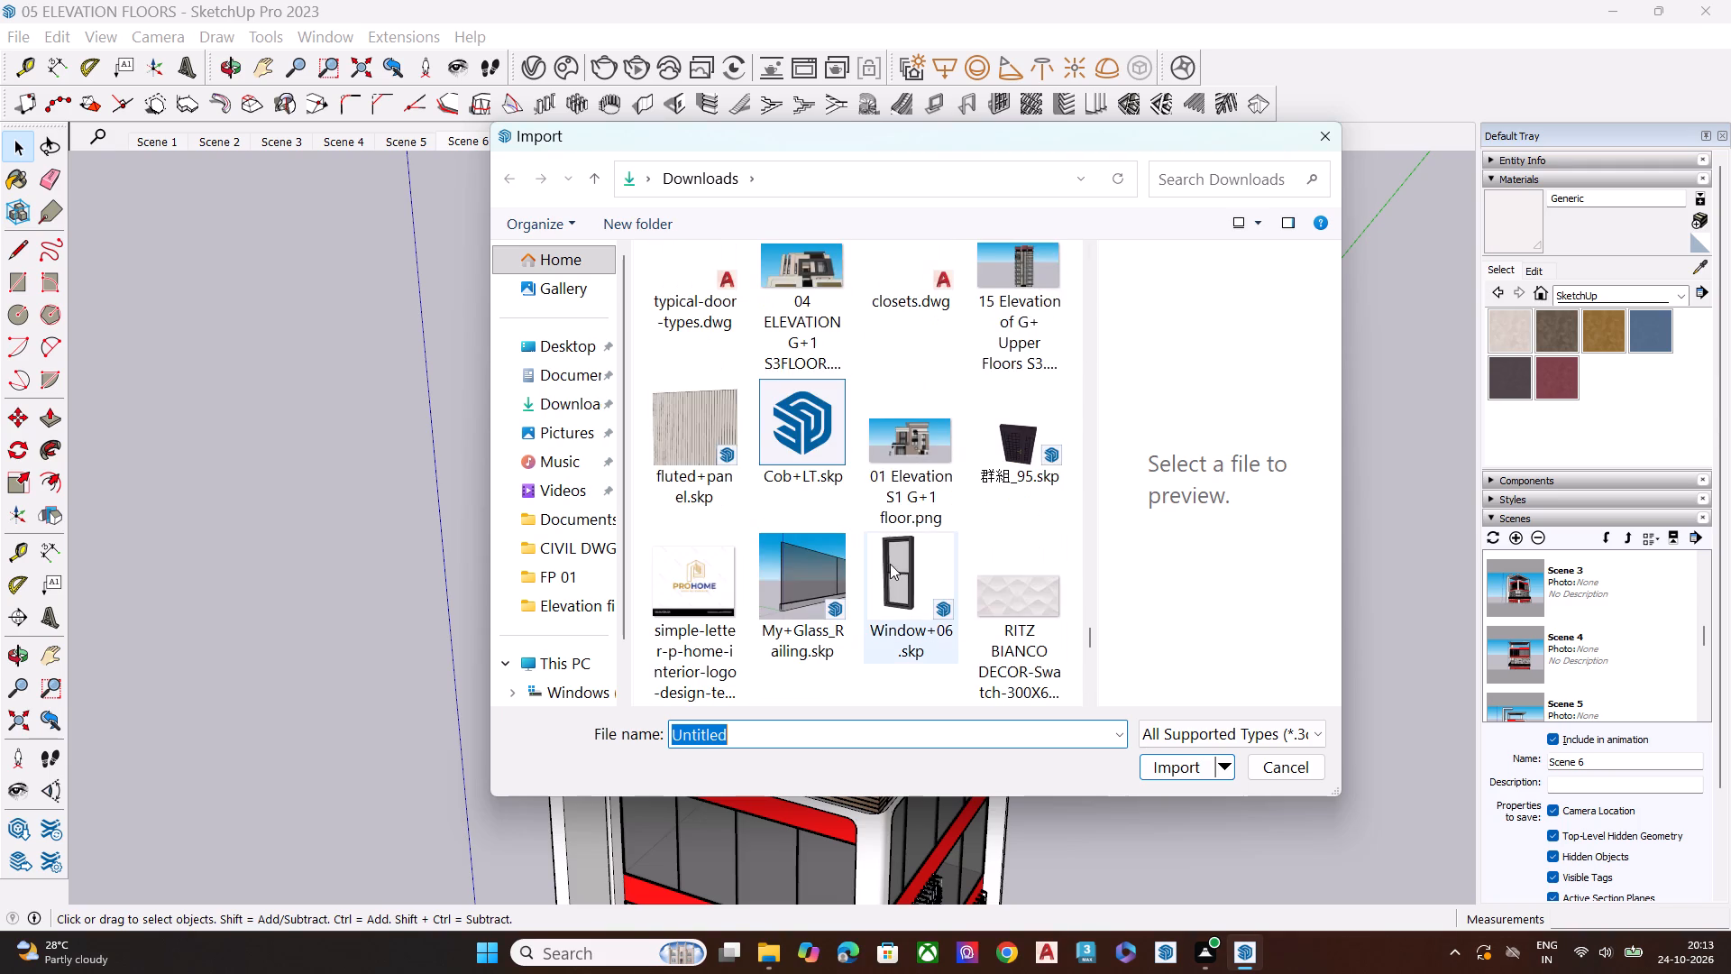
pyautogui.scroll(-1, 897, 556)
pyautogui.scroll(-1, 948, 490)
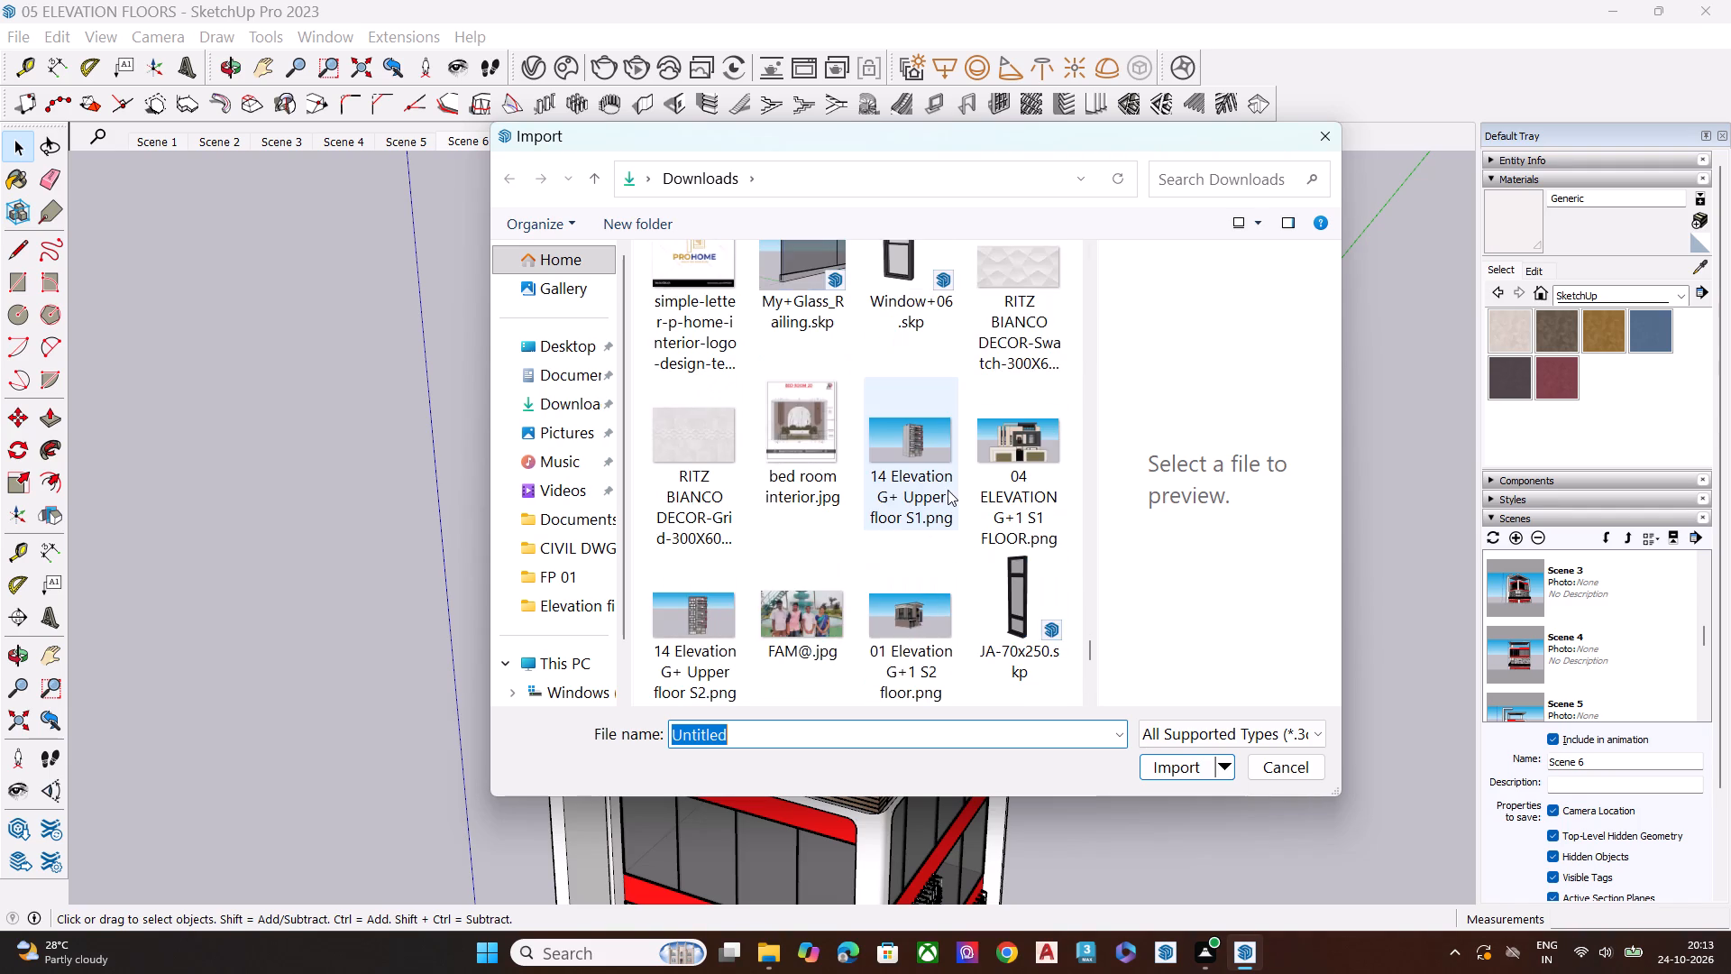
pyautogui.scroll(-2, 948, 490)
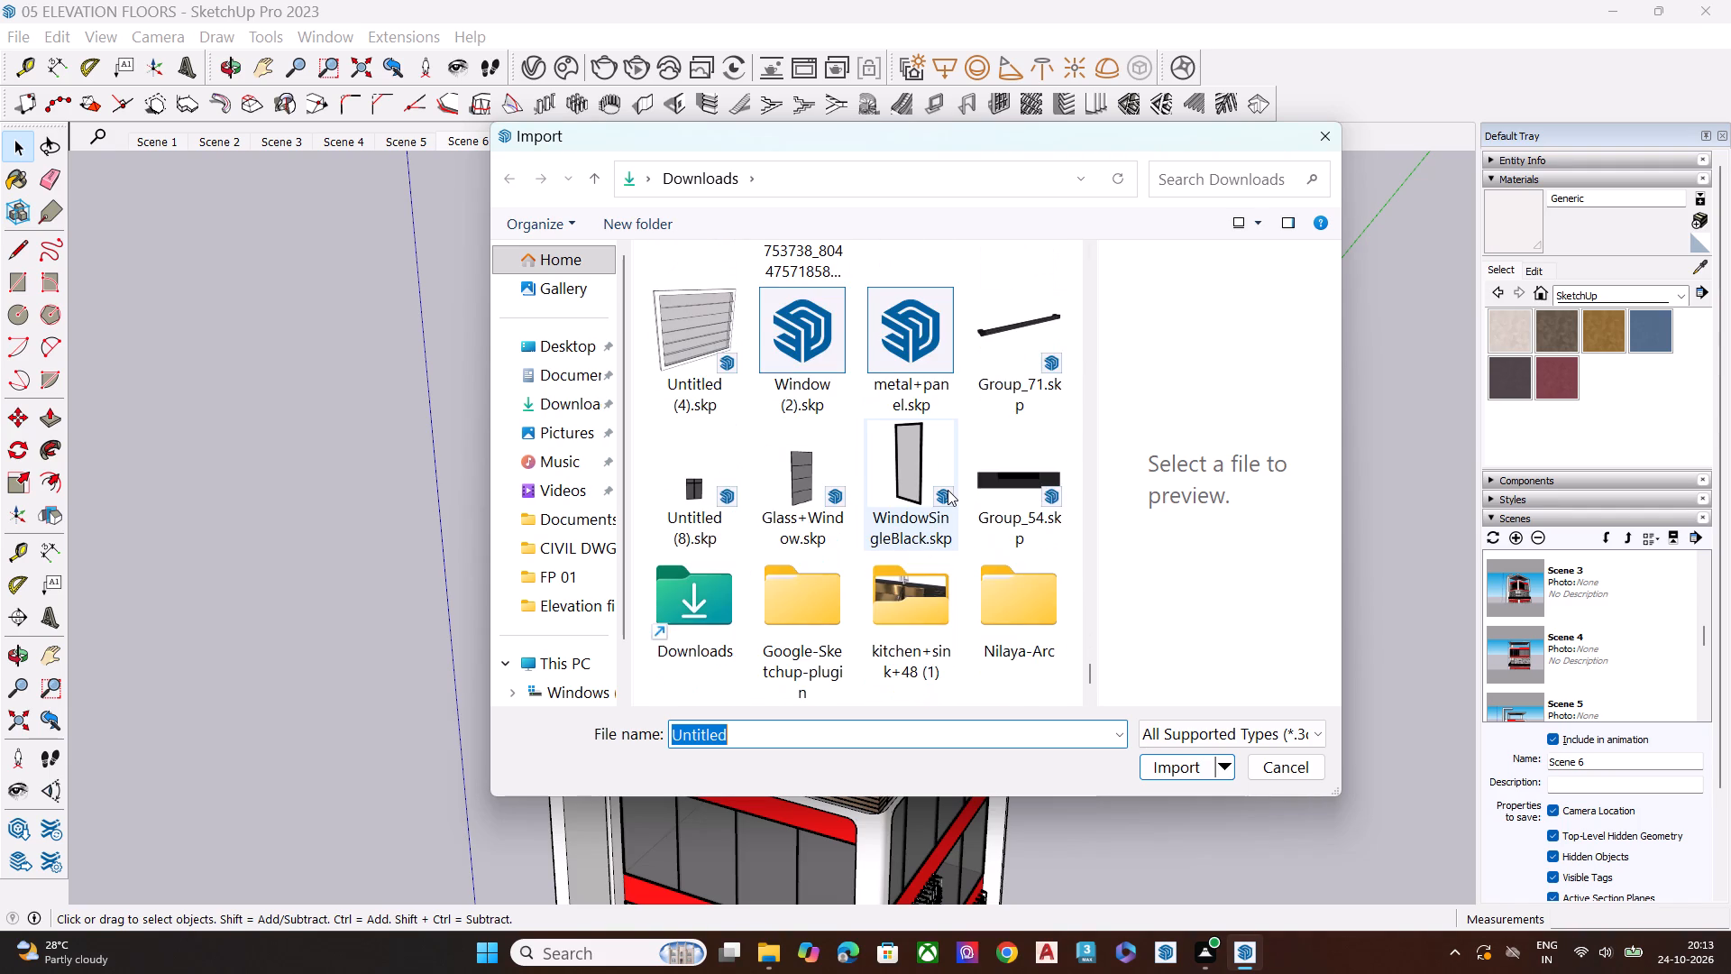
# Look back through the model files in the Downloads folder, from the last towards the first, for a component to add.
pyautogui.scroll(2, 948, 490)
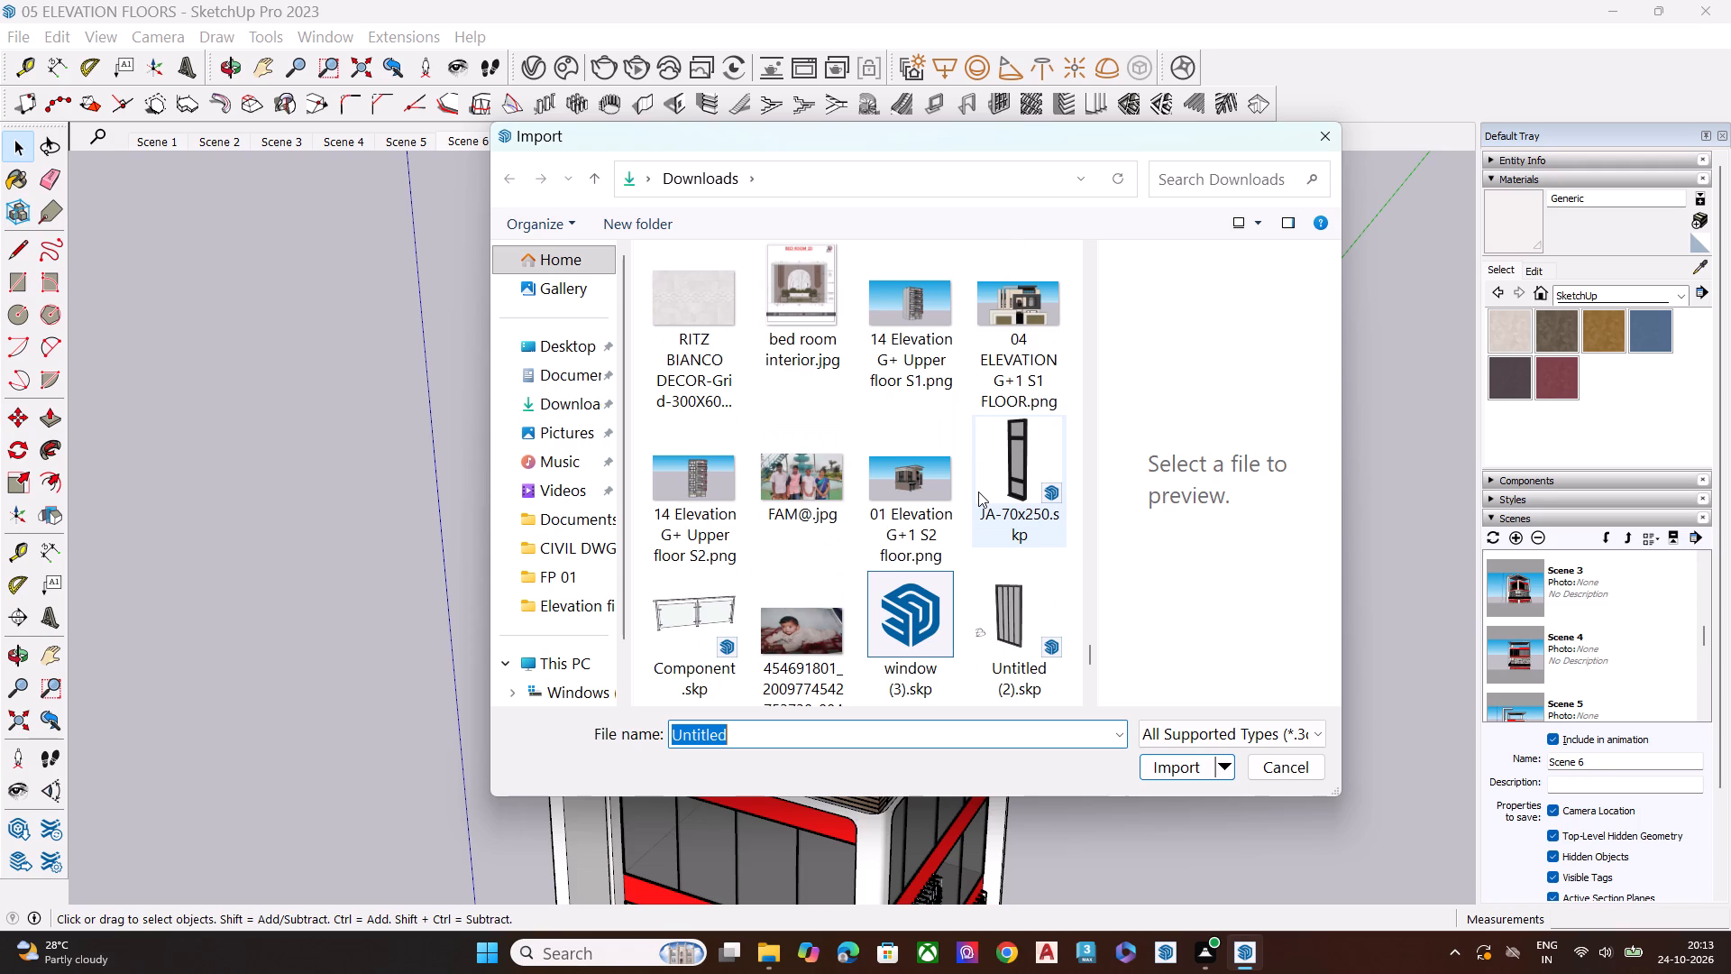
pyautogui.scroll(-4, 978, 492)
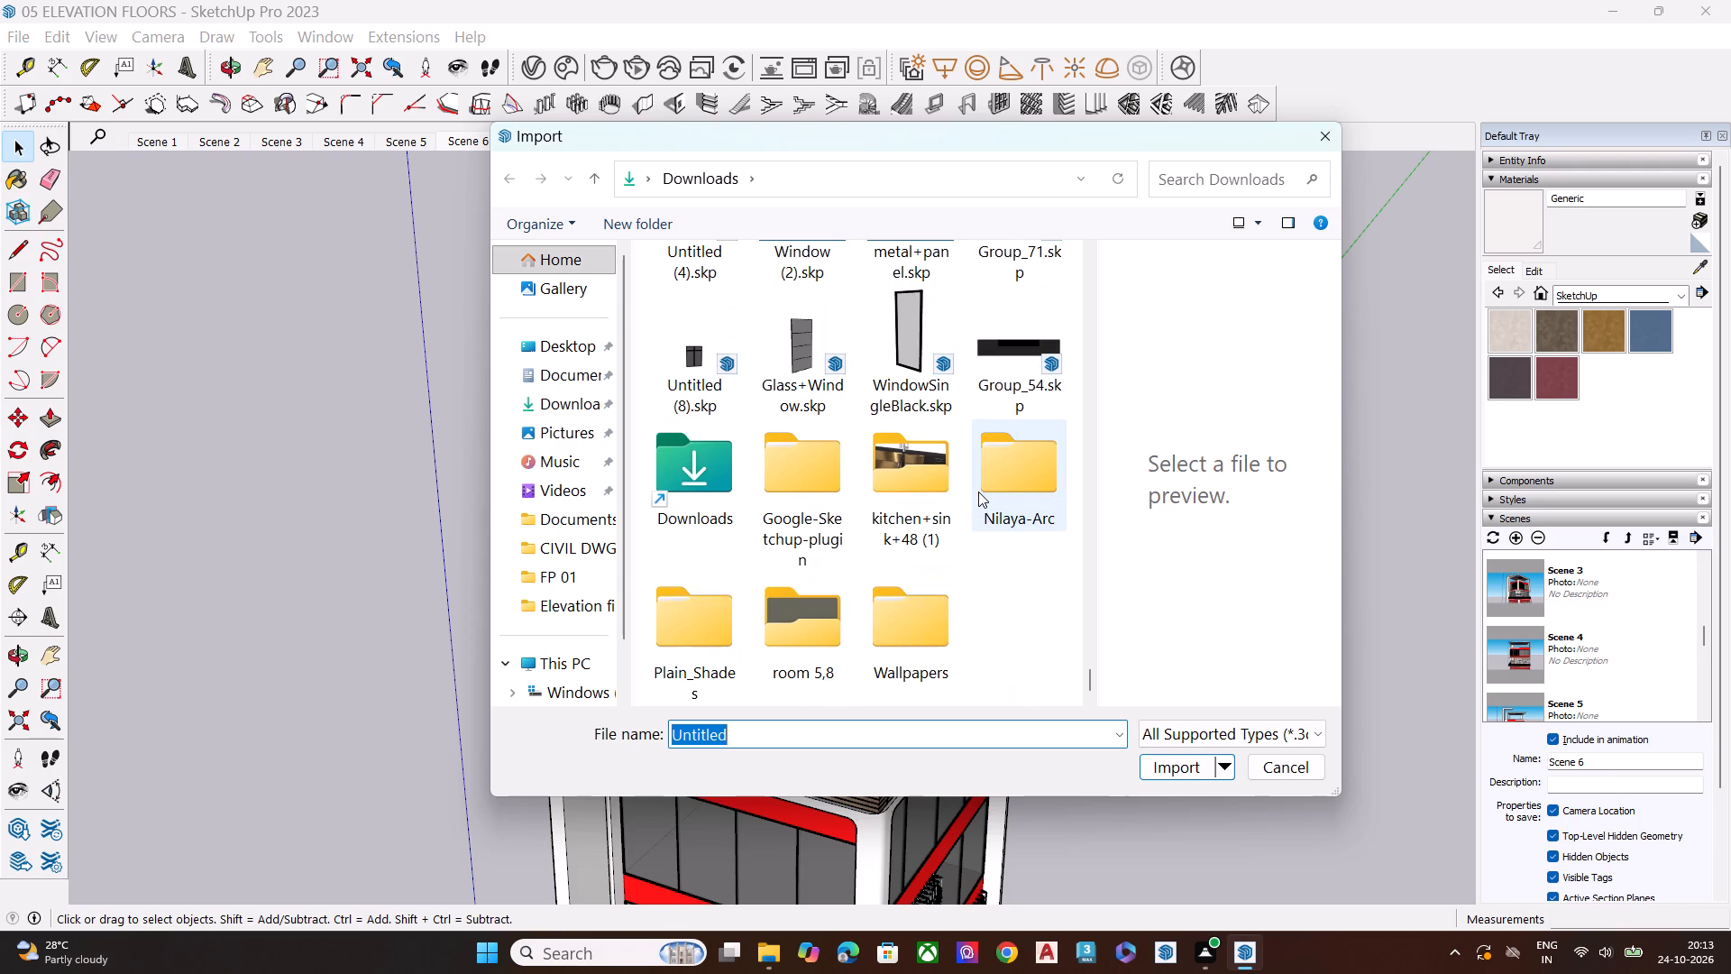
pyautogui.scroll(11, 978, 492)
pyautogui.scroll(-3, 978, 492)
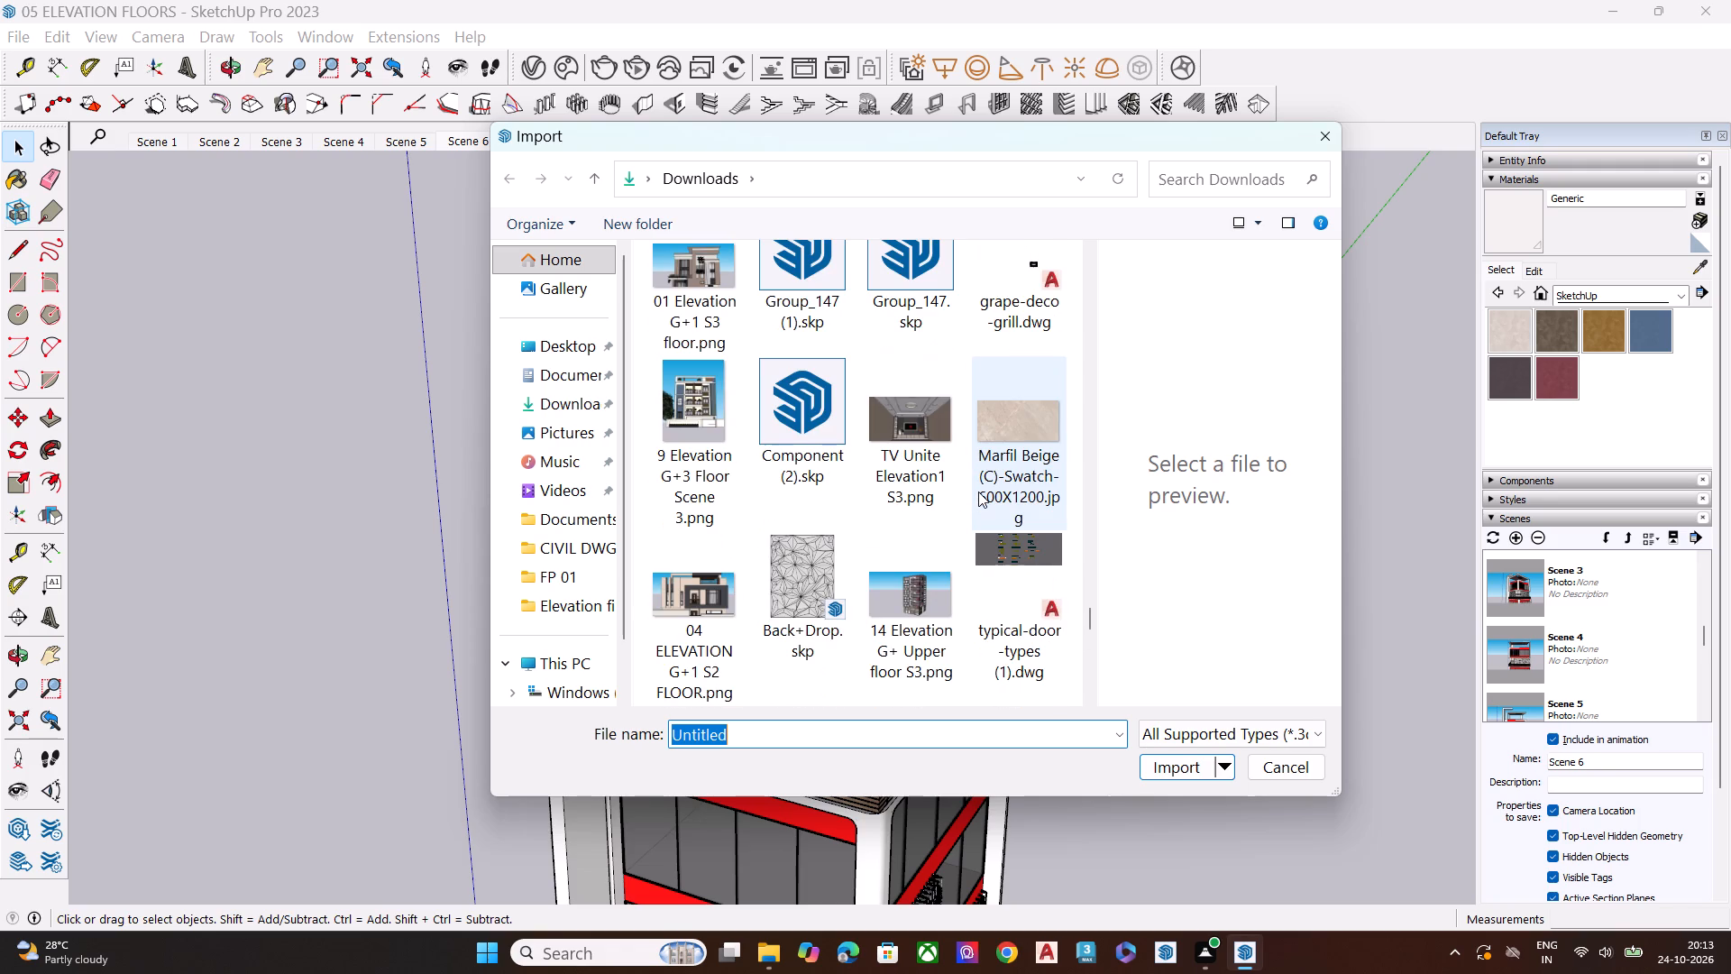
pyautogui.scroll(2, 995, 474)
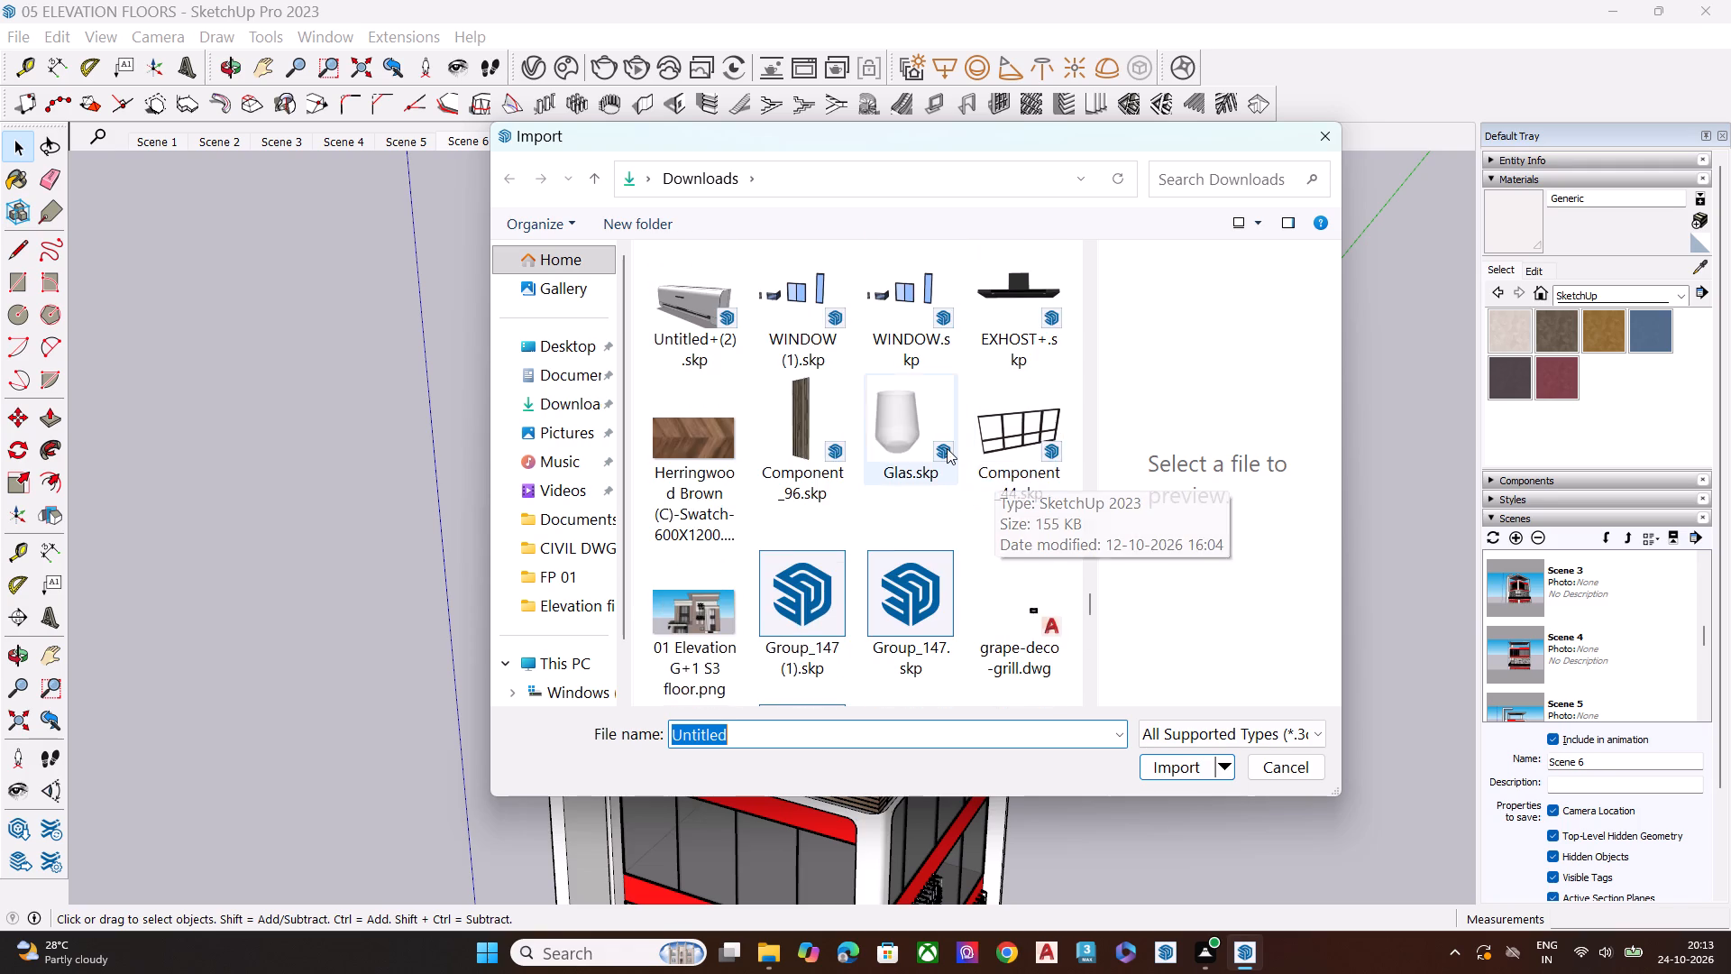
pyautogui.scroll(4, 947, 448)
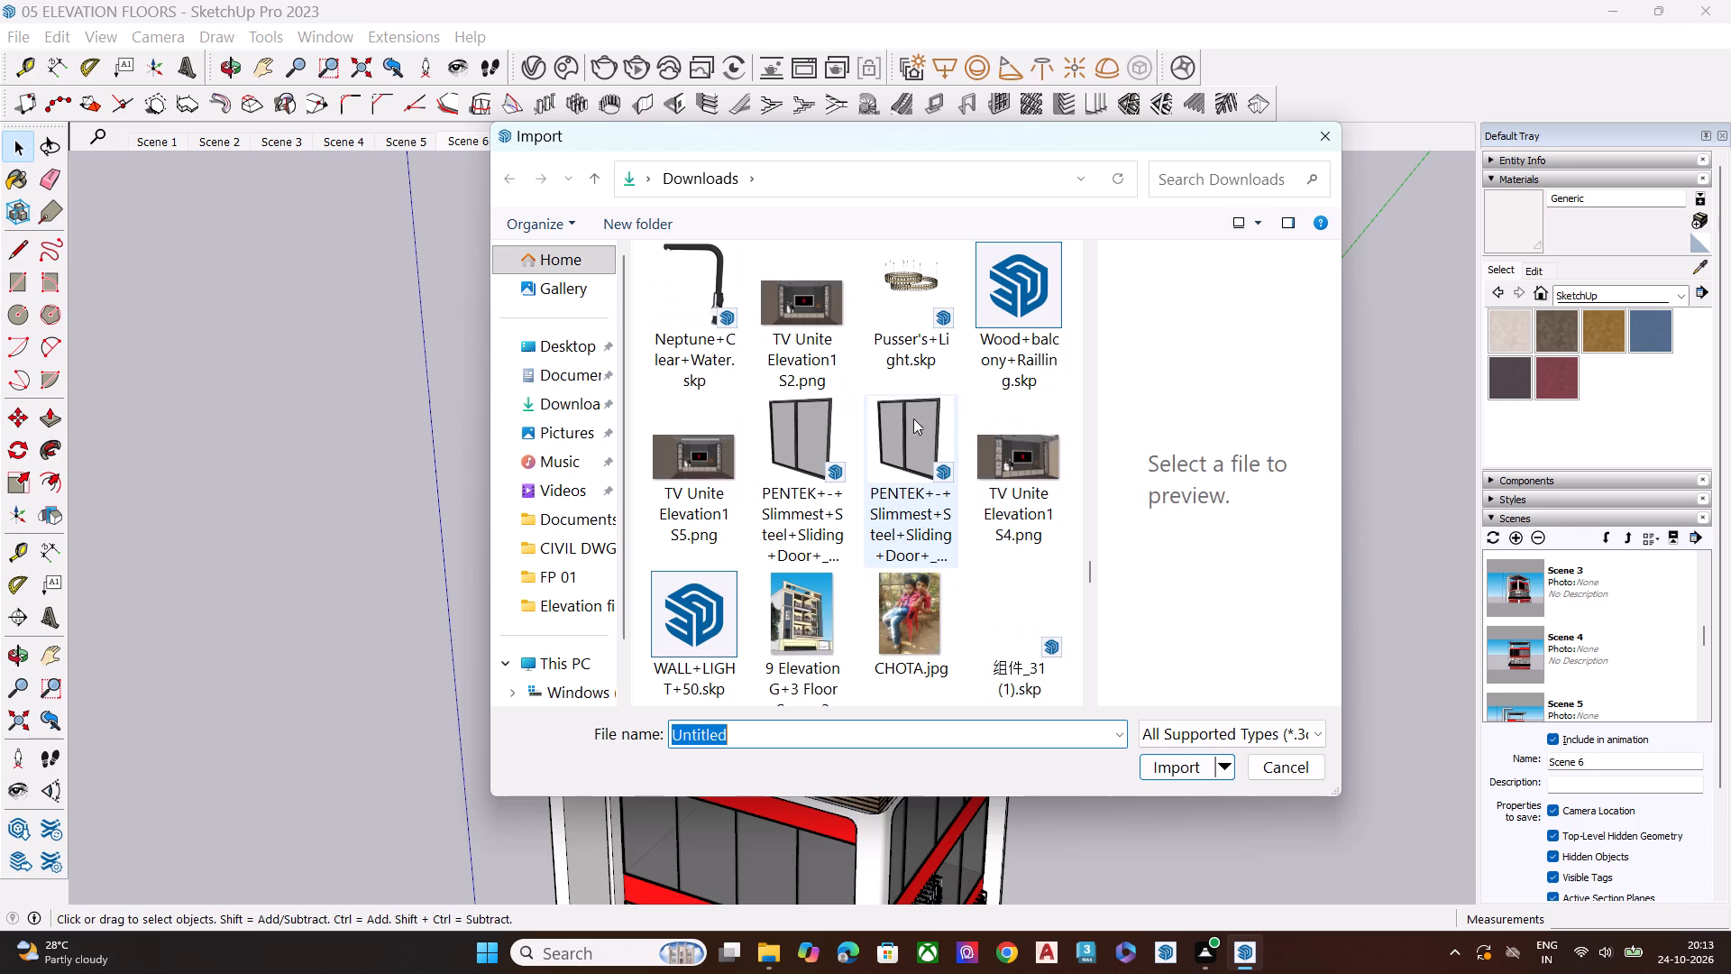
pyautogui.scroll(4, 917, 397)
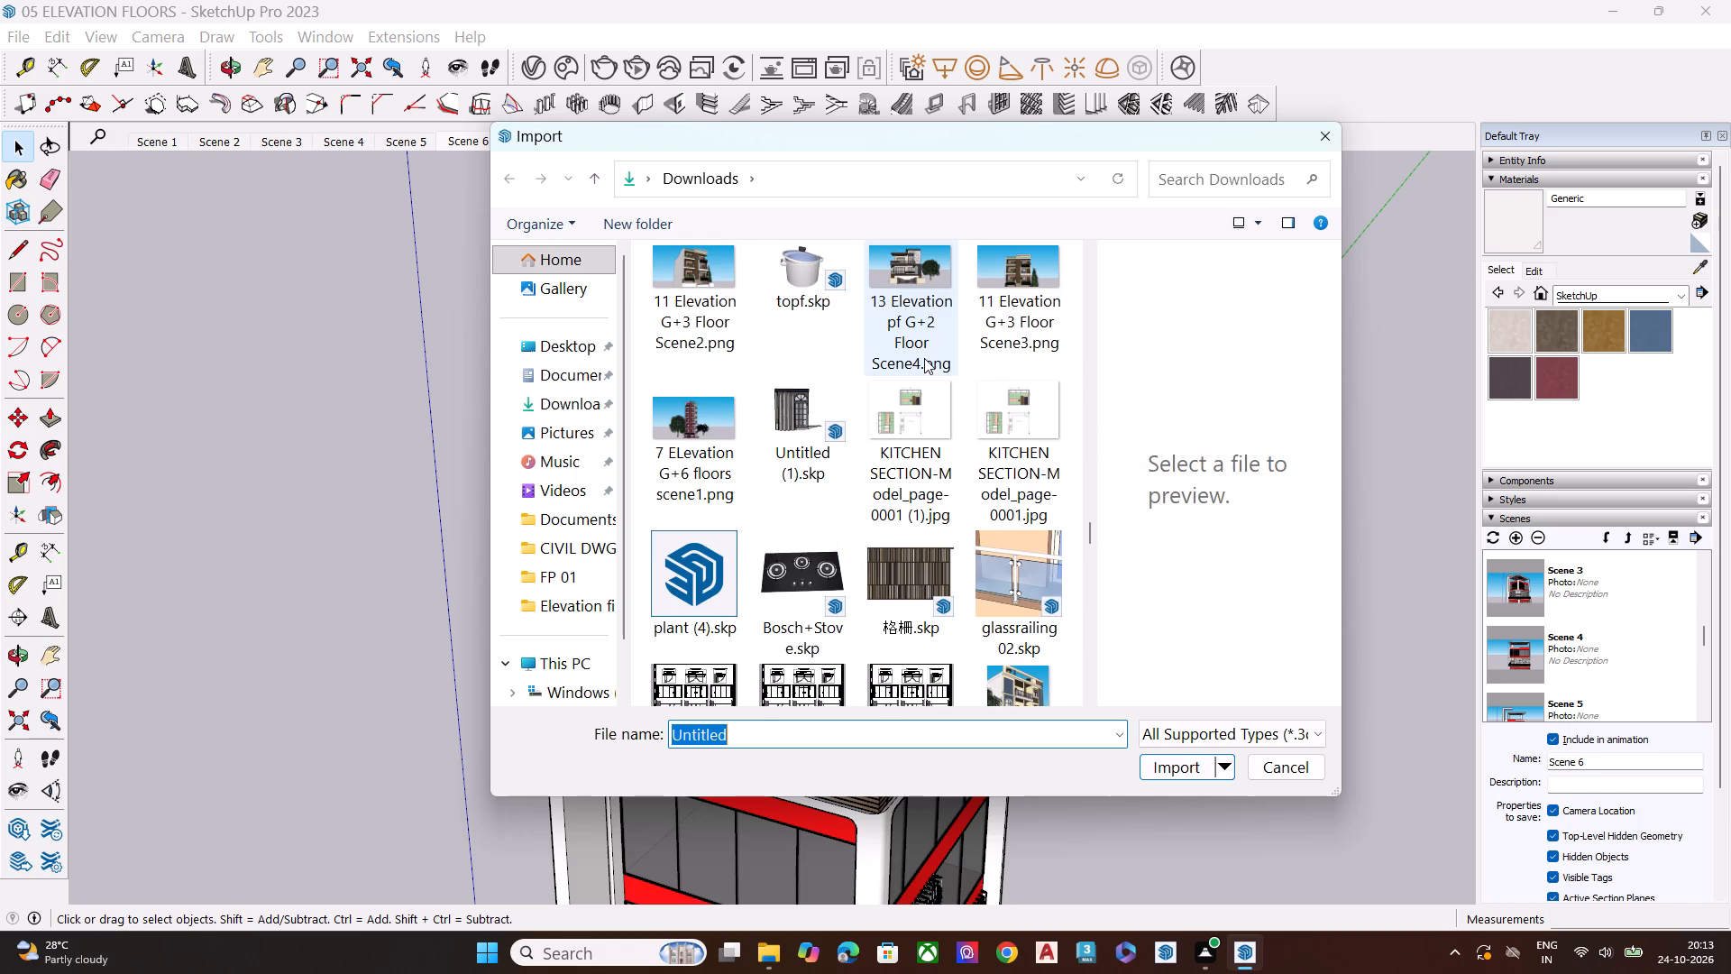
pyautogui.scroll(2, 906, 520)
pyautogui.scroll(3, 902, 422)
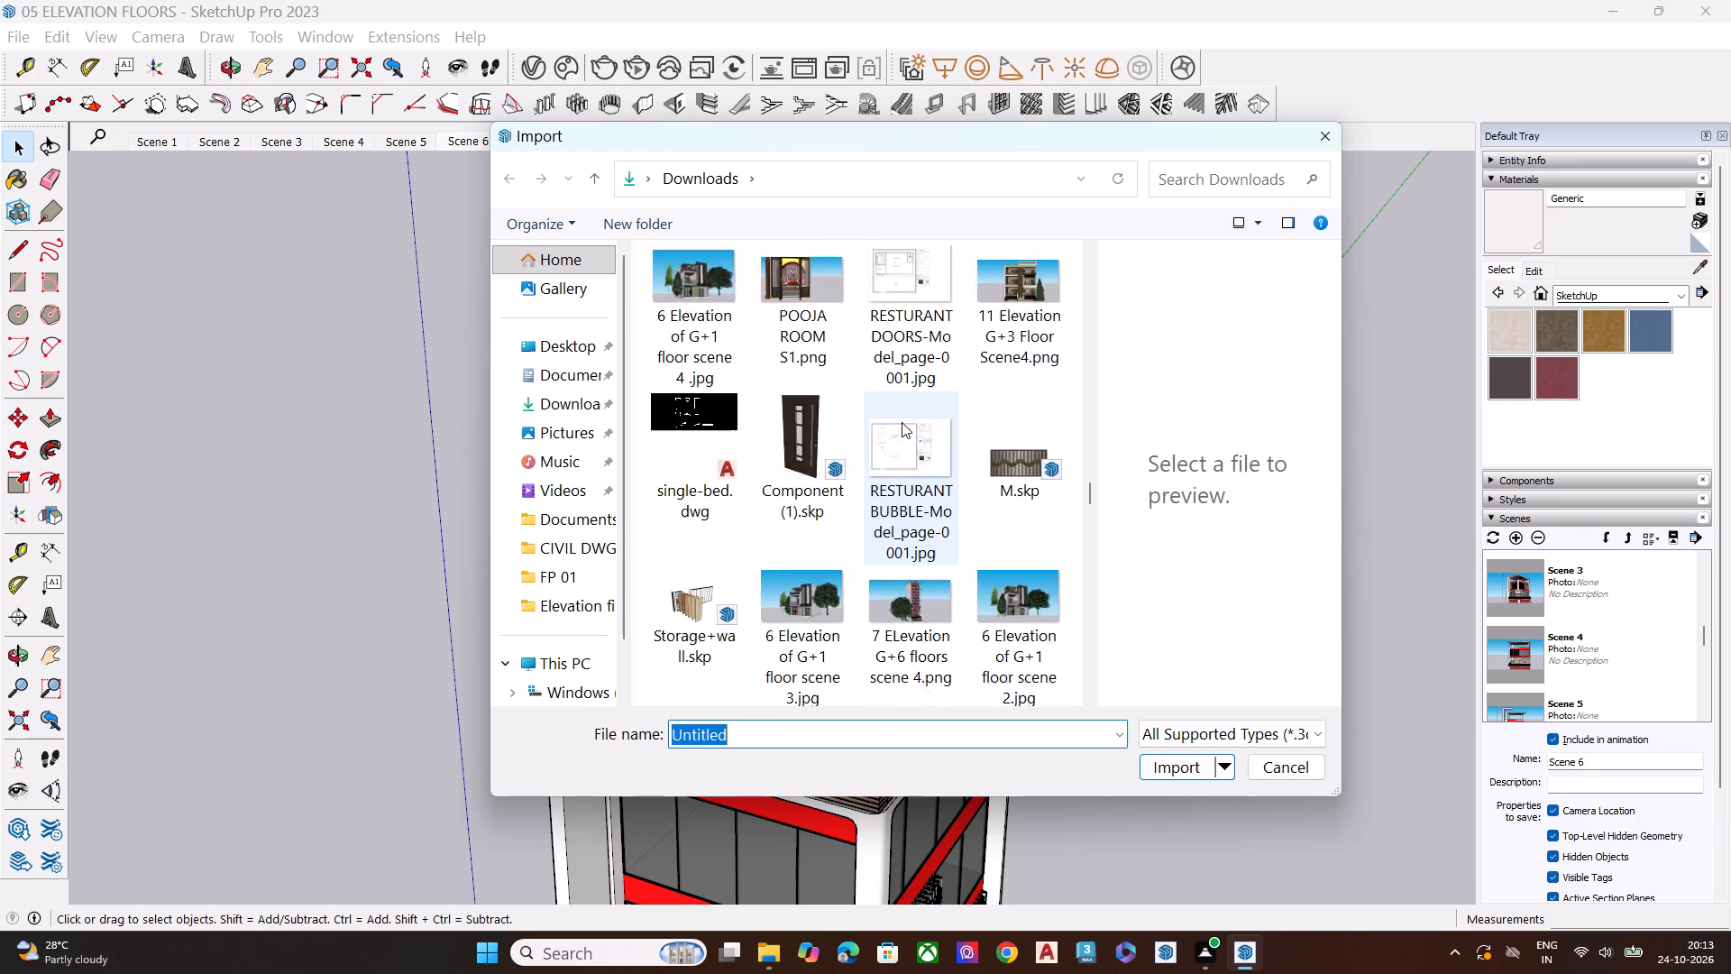
pyautogui.scroll(16, 902, 422)
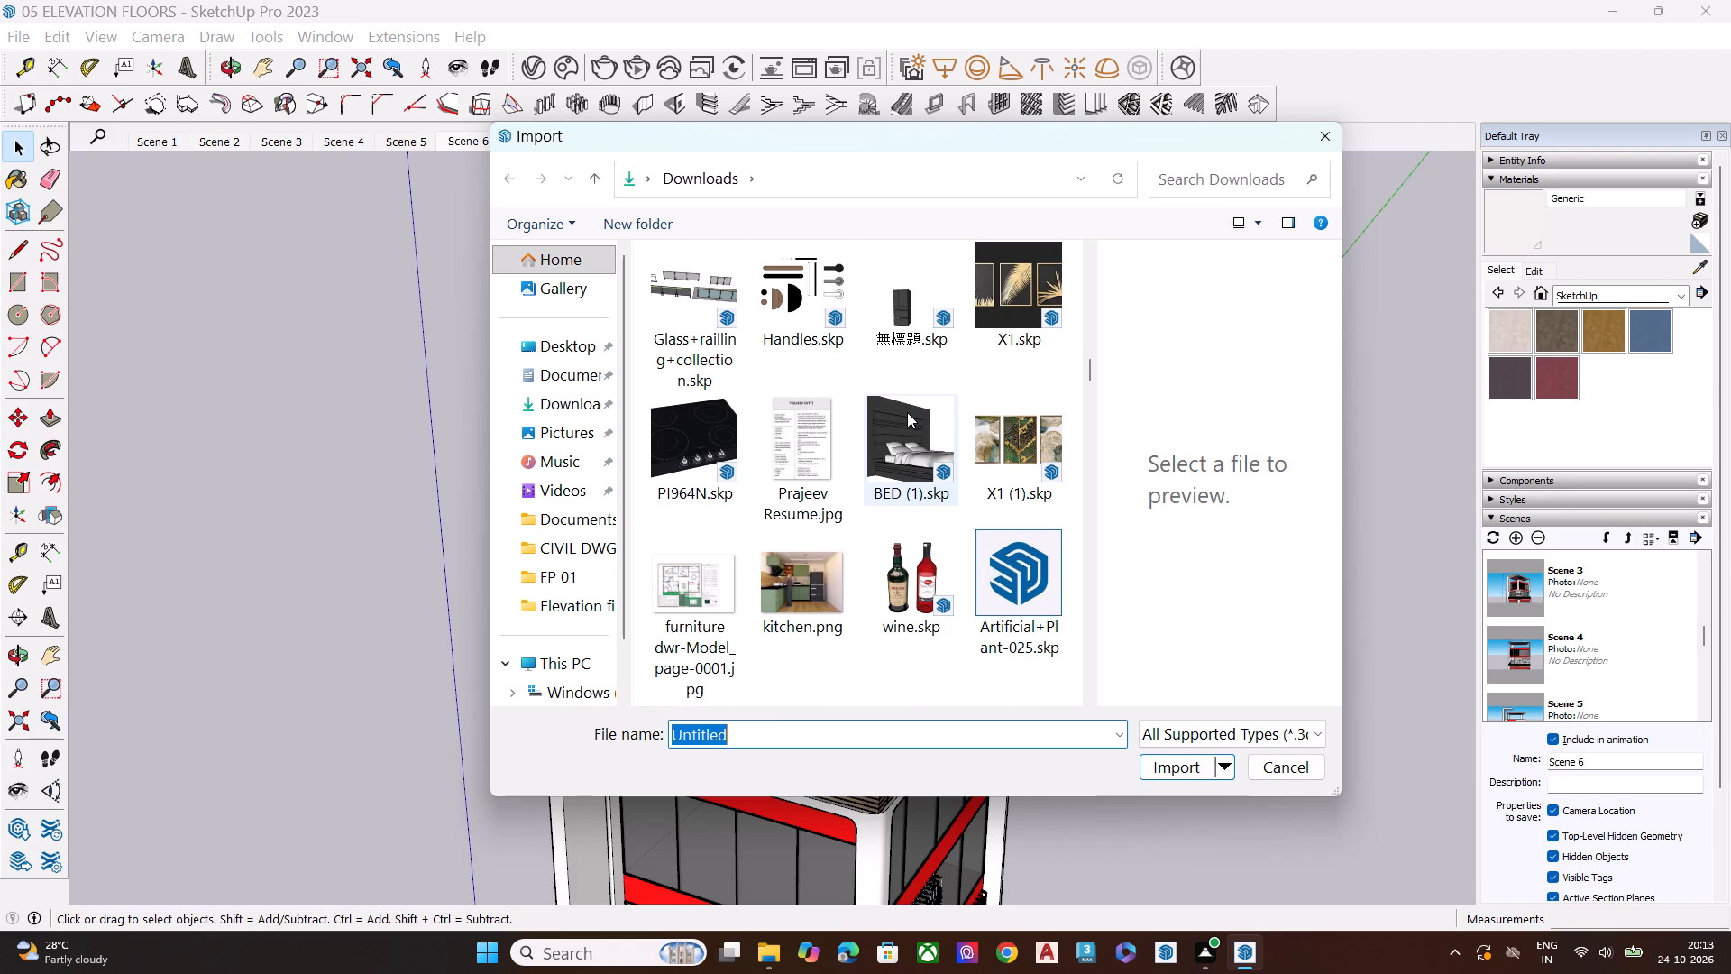
pyautogui.scroll(-2, 907, 412)
pyautogui.scroll(3, 907, 412)
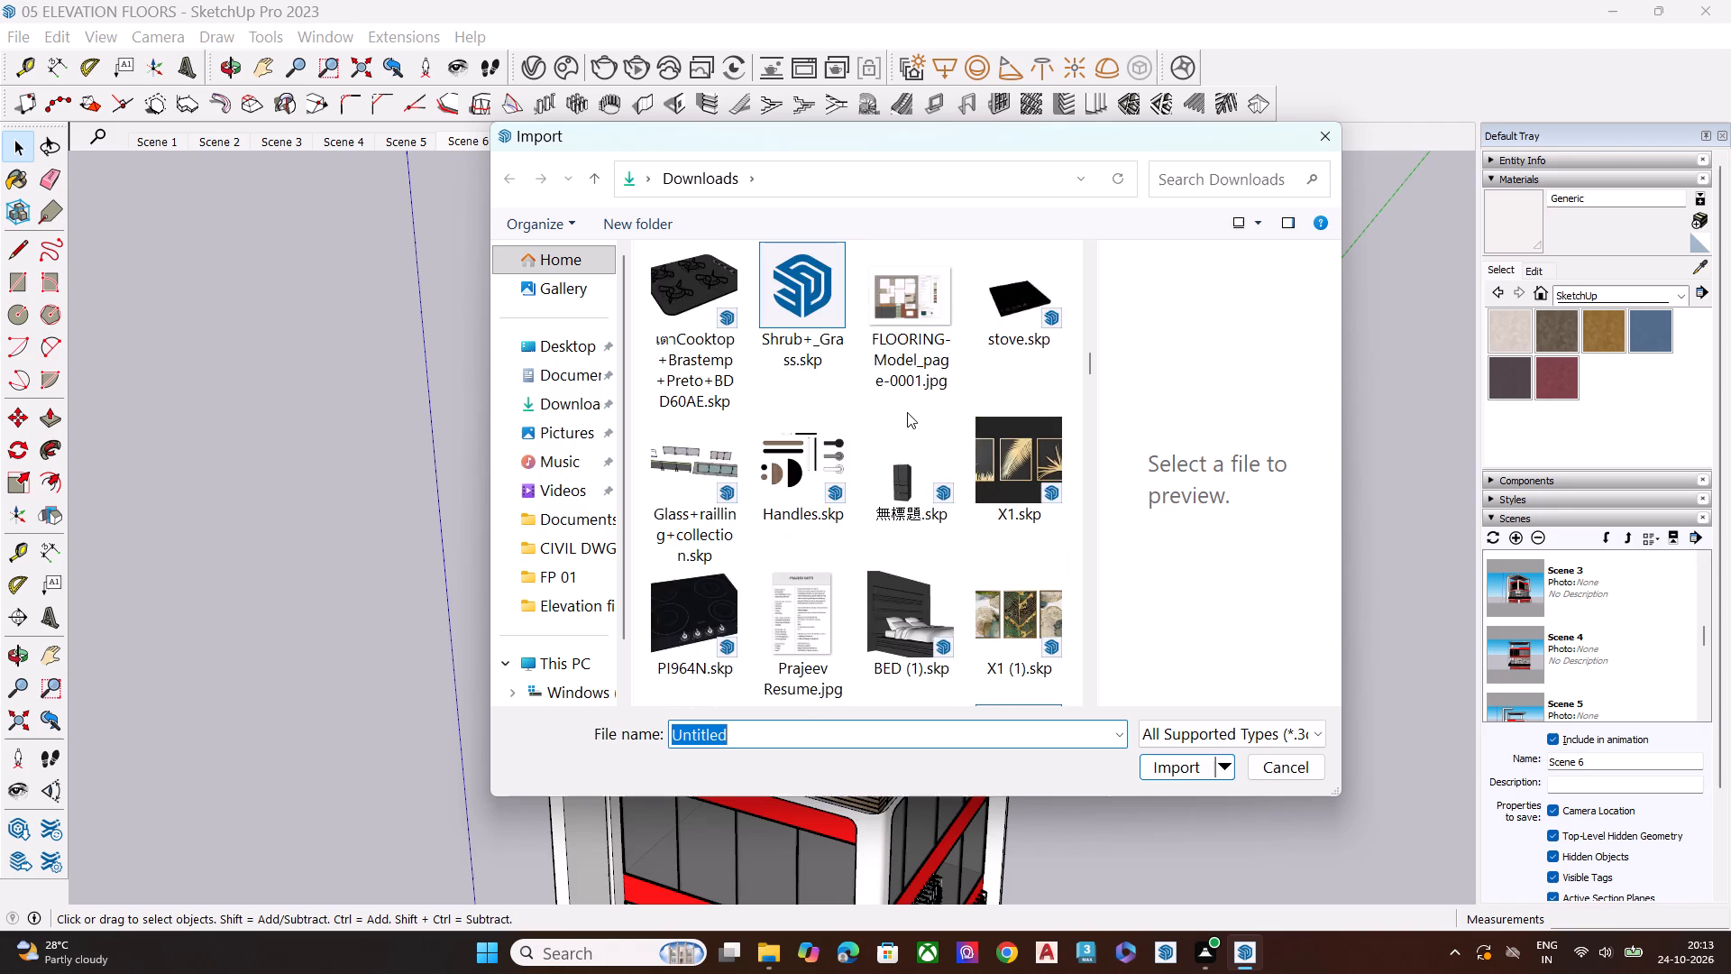
pyautogui.scroll(3, 907, 412)
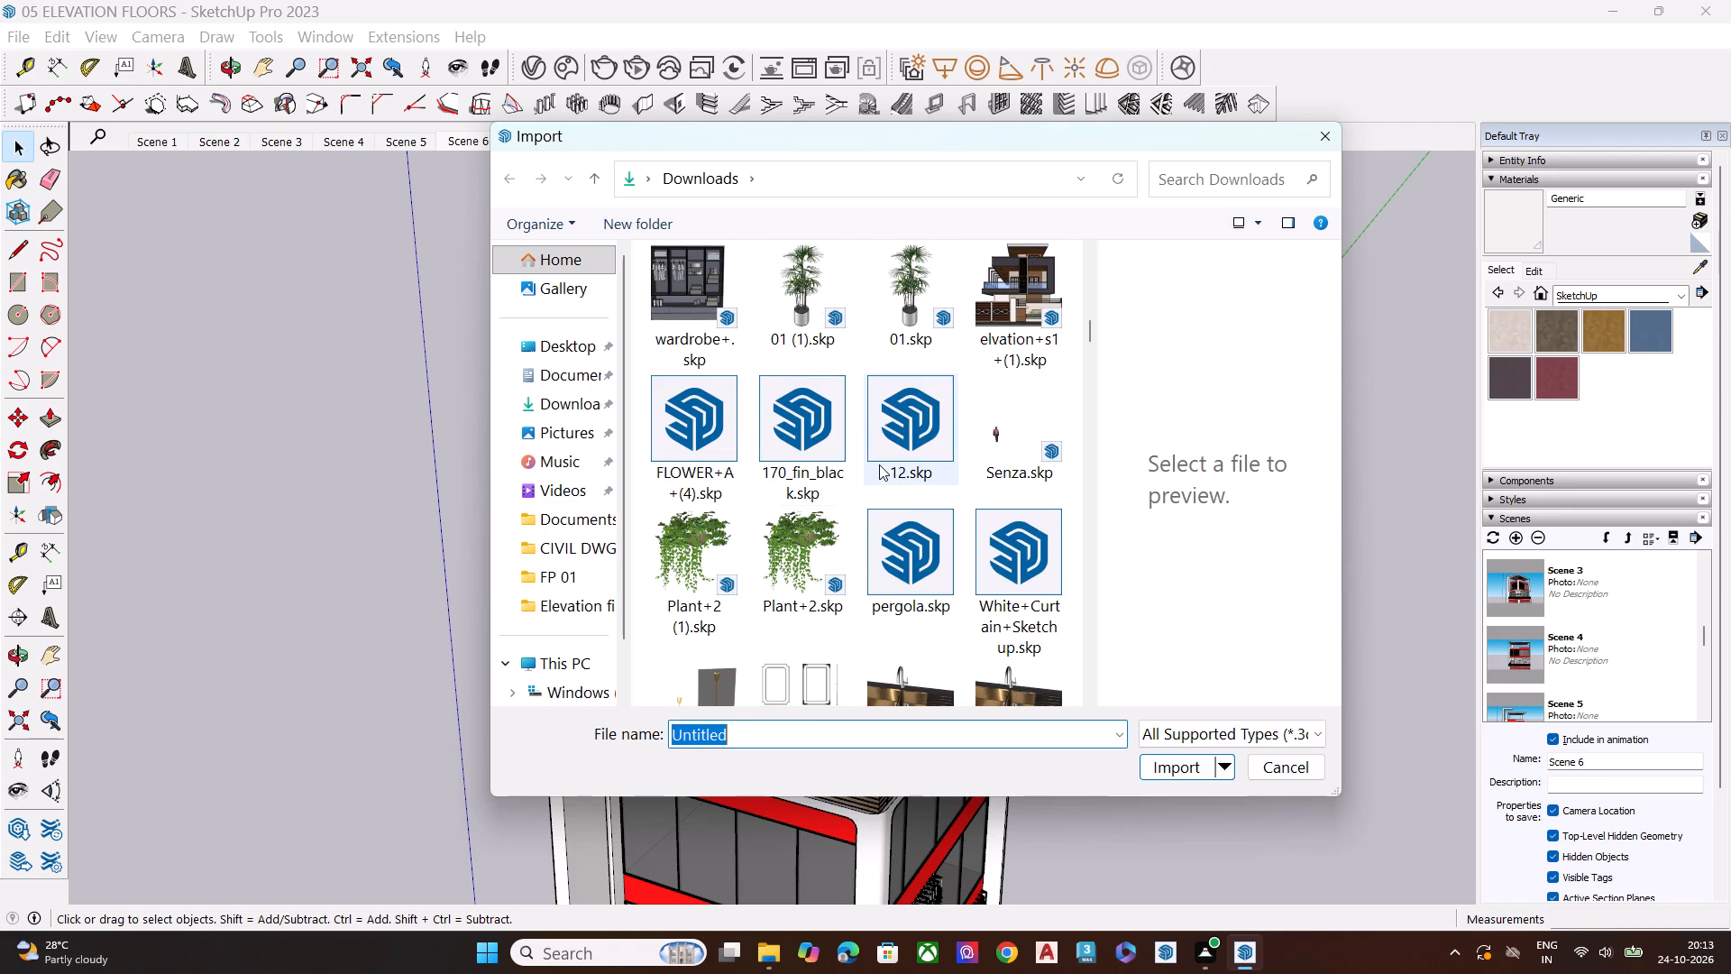
pyautogui.scroll(2, 879, 464)
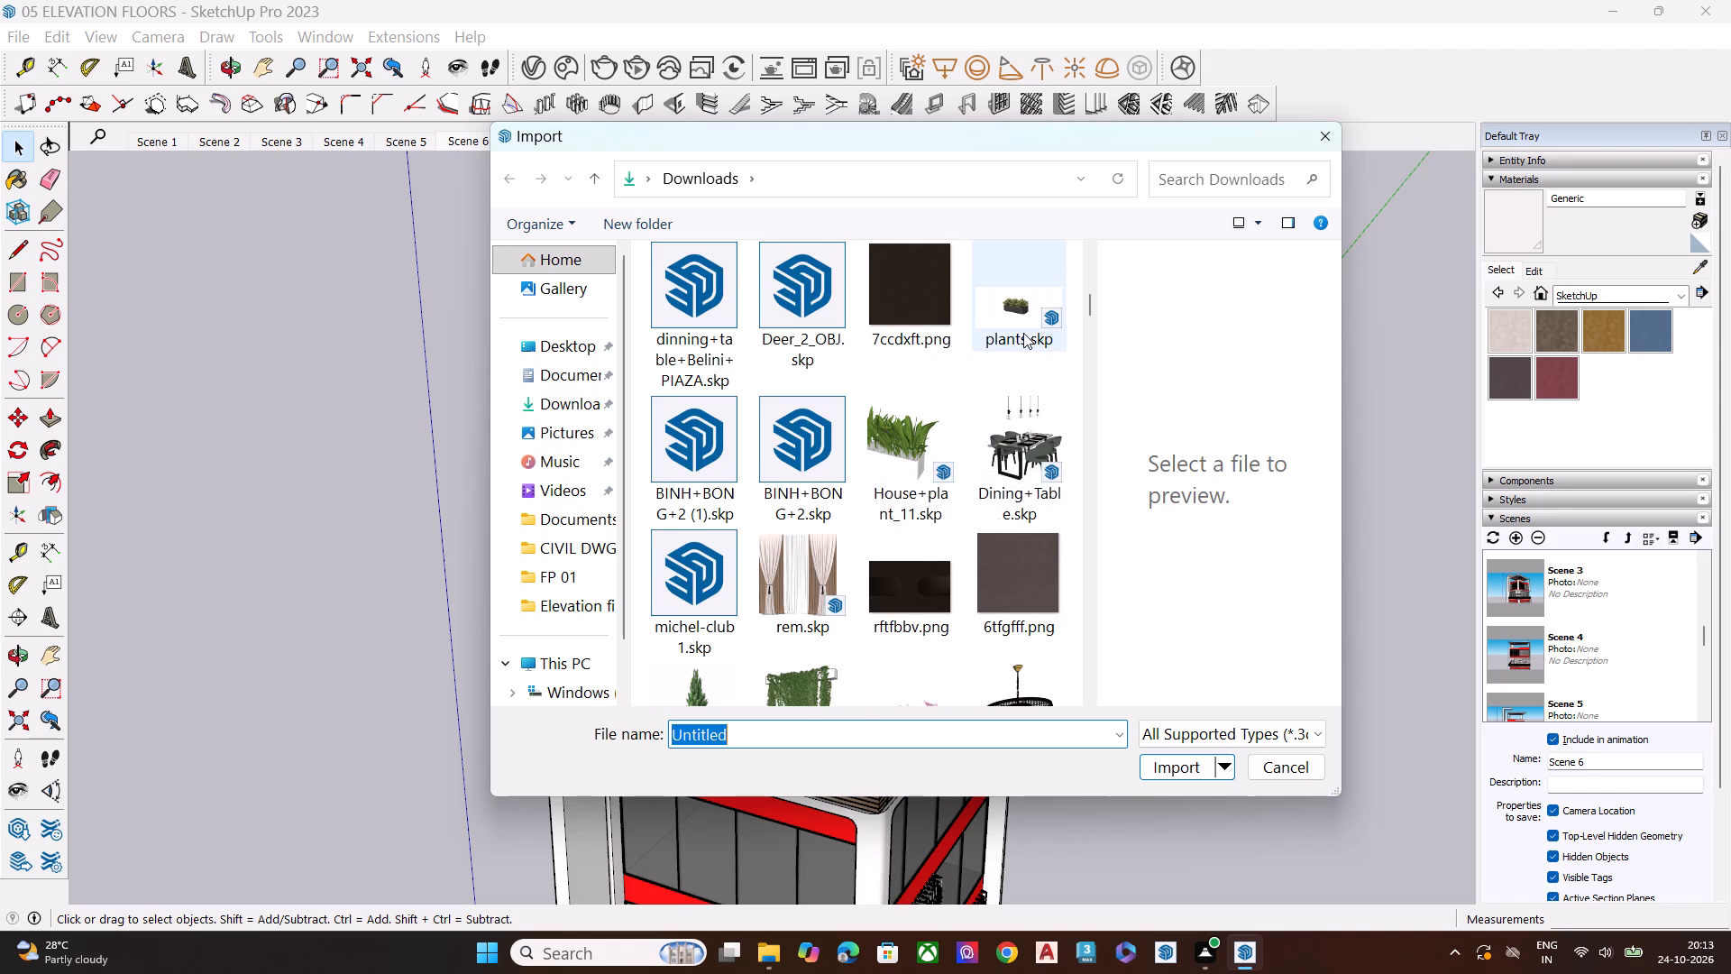
pyautogui.scroll(6, 980, 355)
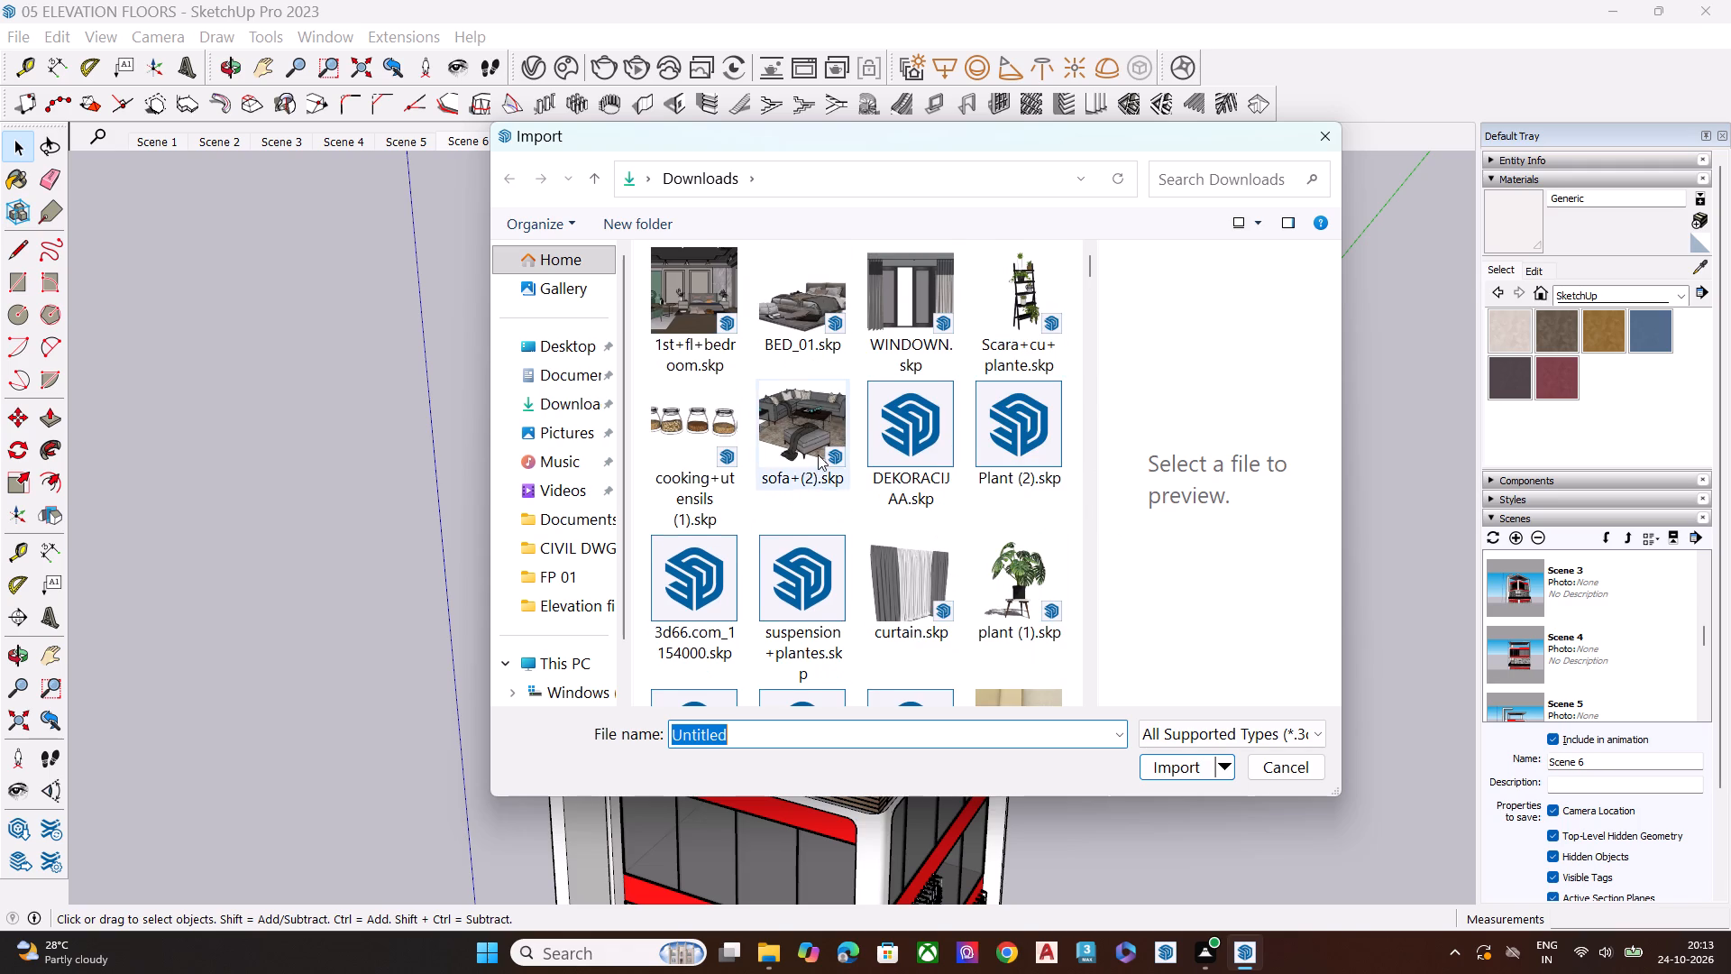
# Find the wooden planter box model Vaso-decorativo-com-seixos.skp in the Downloads folder and import it.
pyautogui.scroll(-2, 818, 455)
pyautogui.scroll(-1, 890, 352)
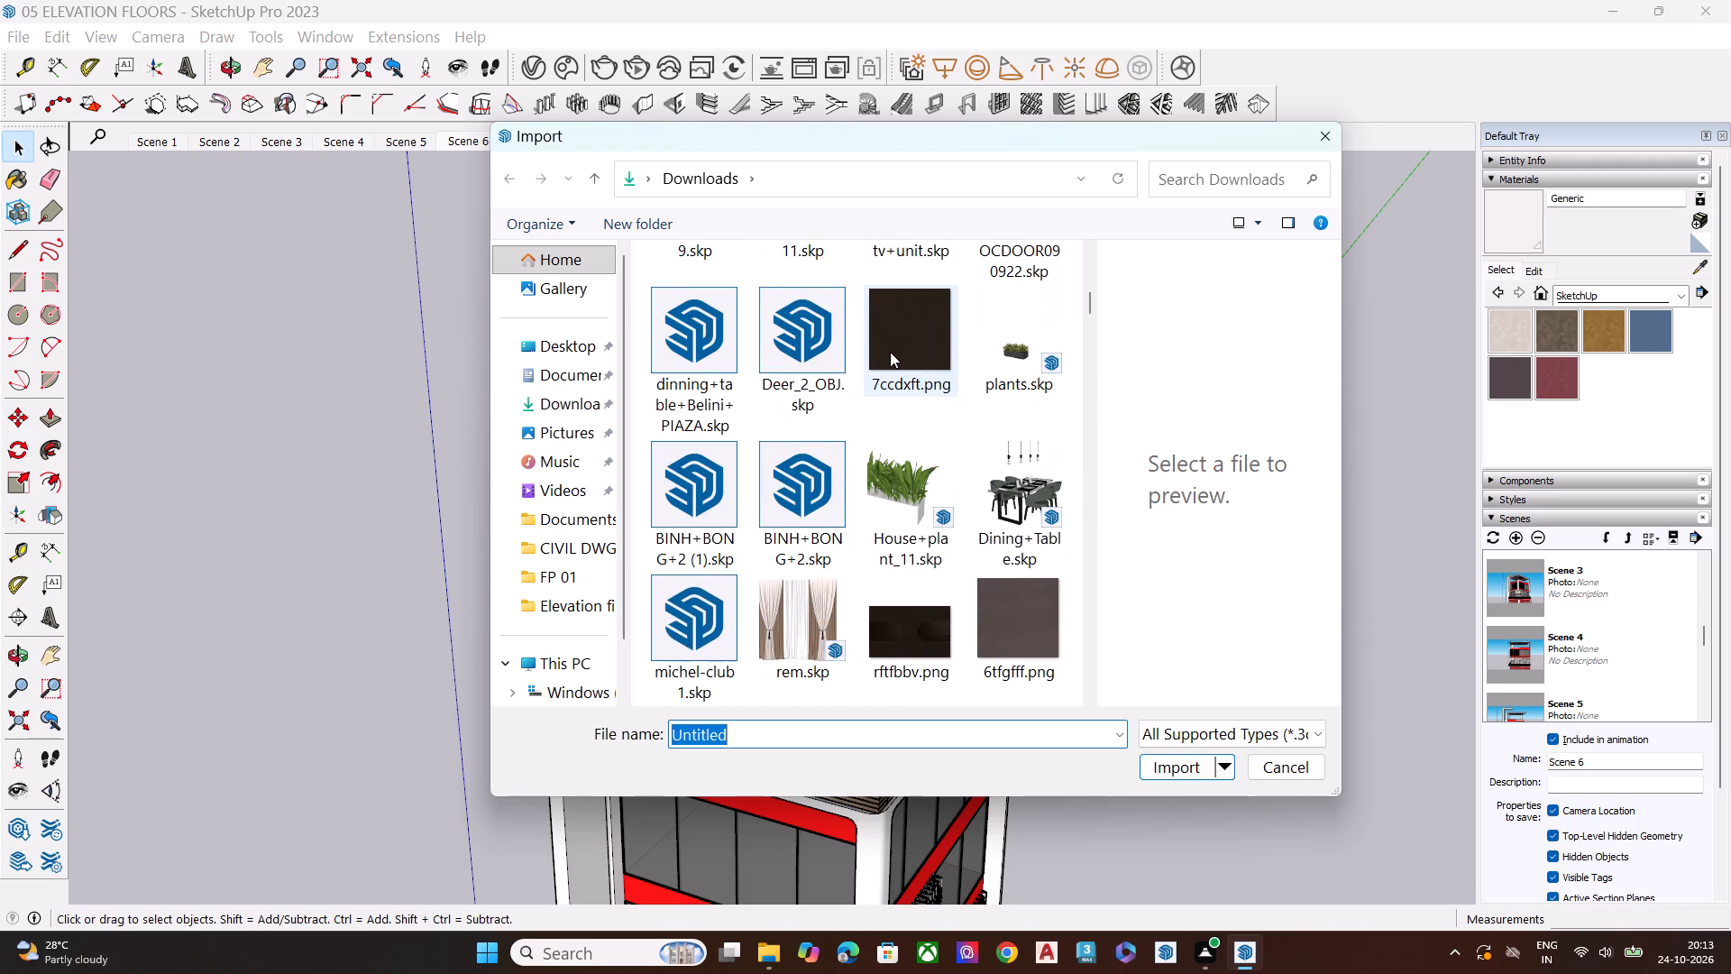
pyautogui.scroll(-1, 890, 352)
pyautogui.scroll(-1, 820, 487)
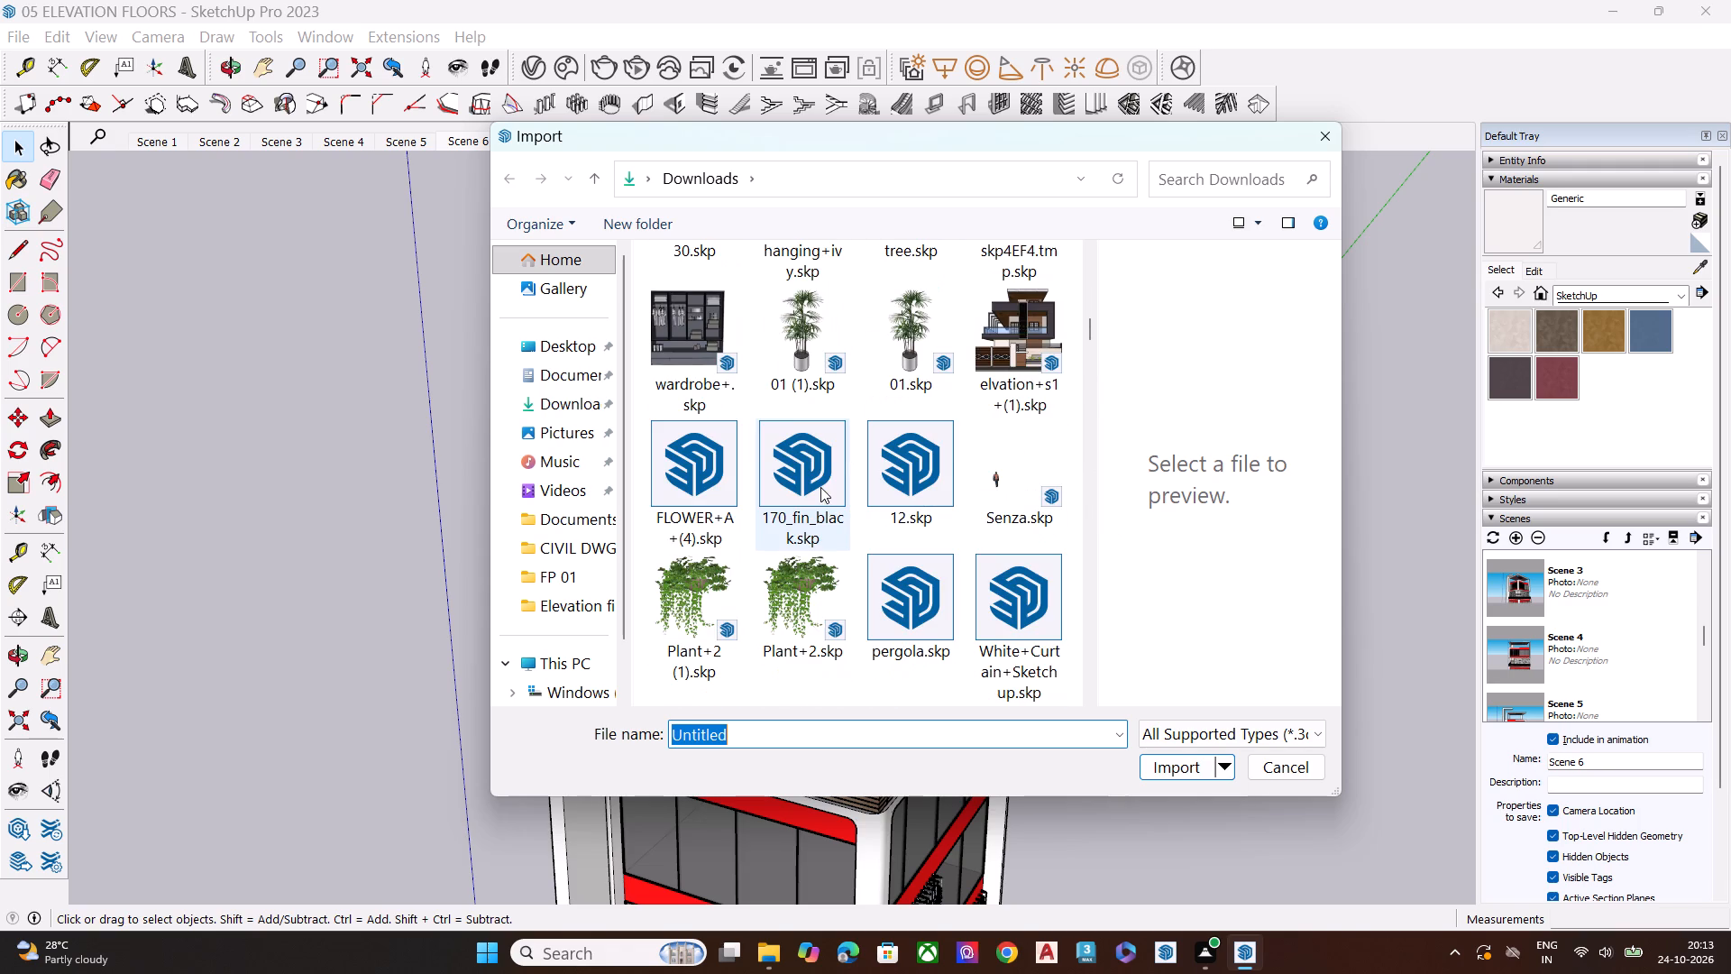
pyautogui.scroll(1, 820, 487)
pyautogui.scroll(-3, 820, 487)
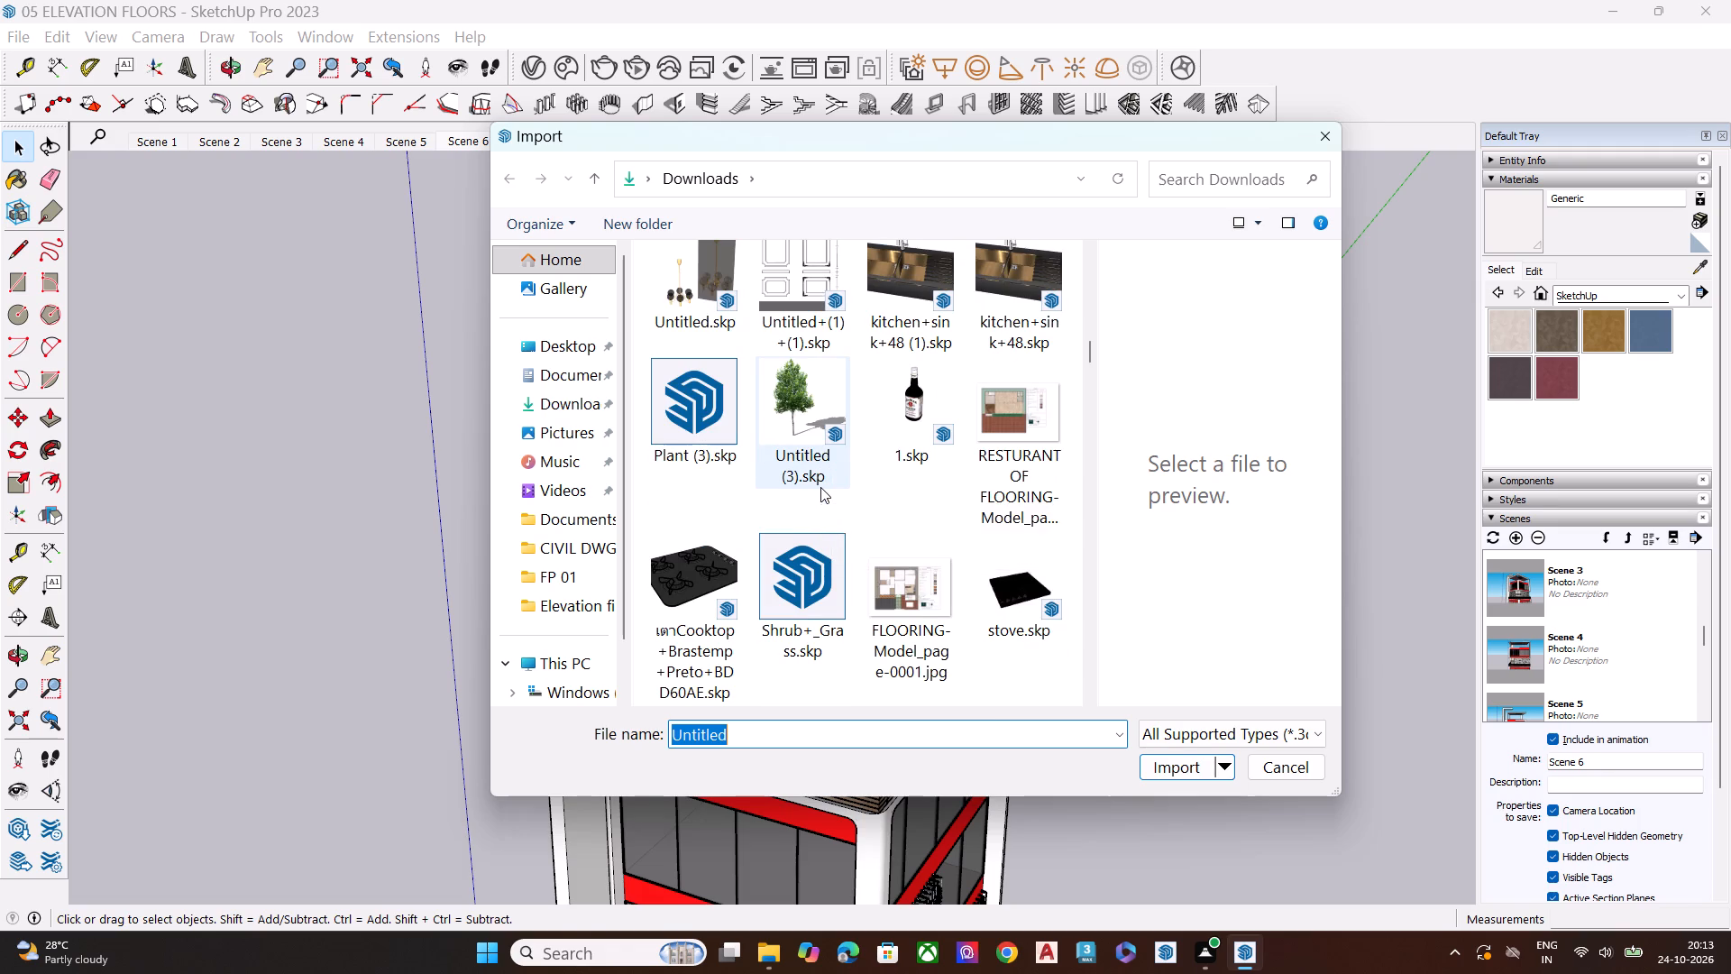
pyautogui.scroll(-2, 807, 479)
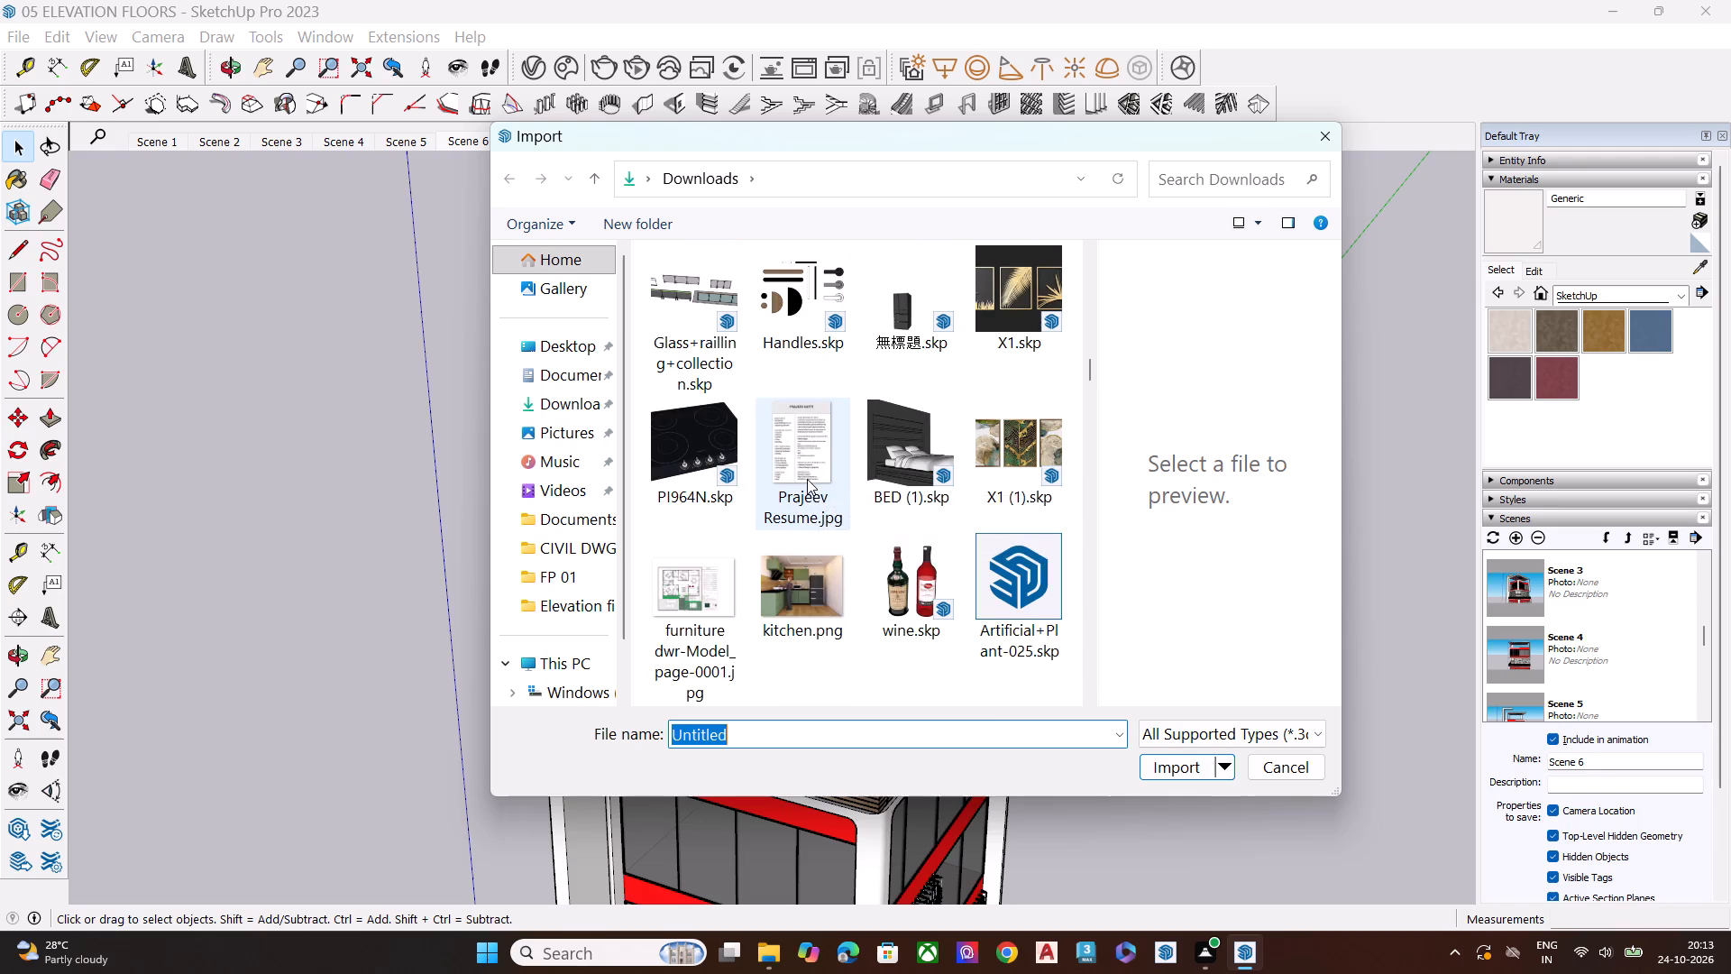
pyautogui.scroll(-1, 979, 459)
pyautogui.scroll(-1, 890, 495)
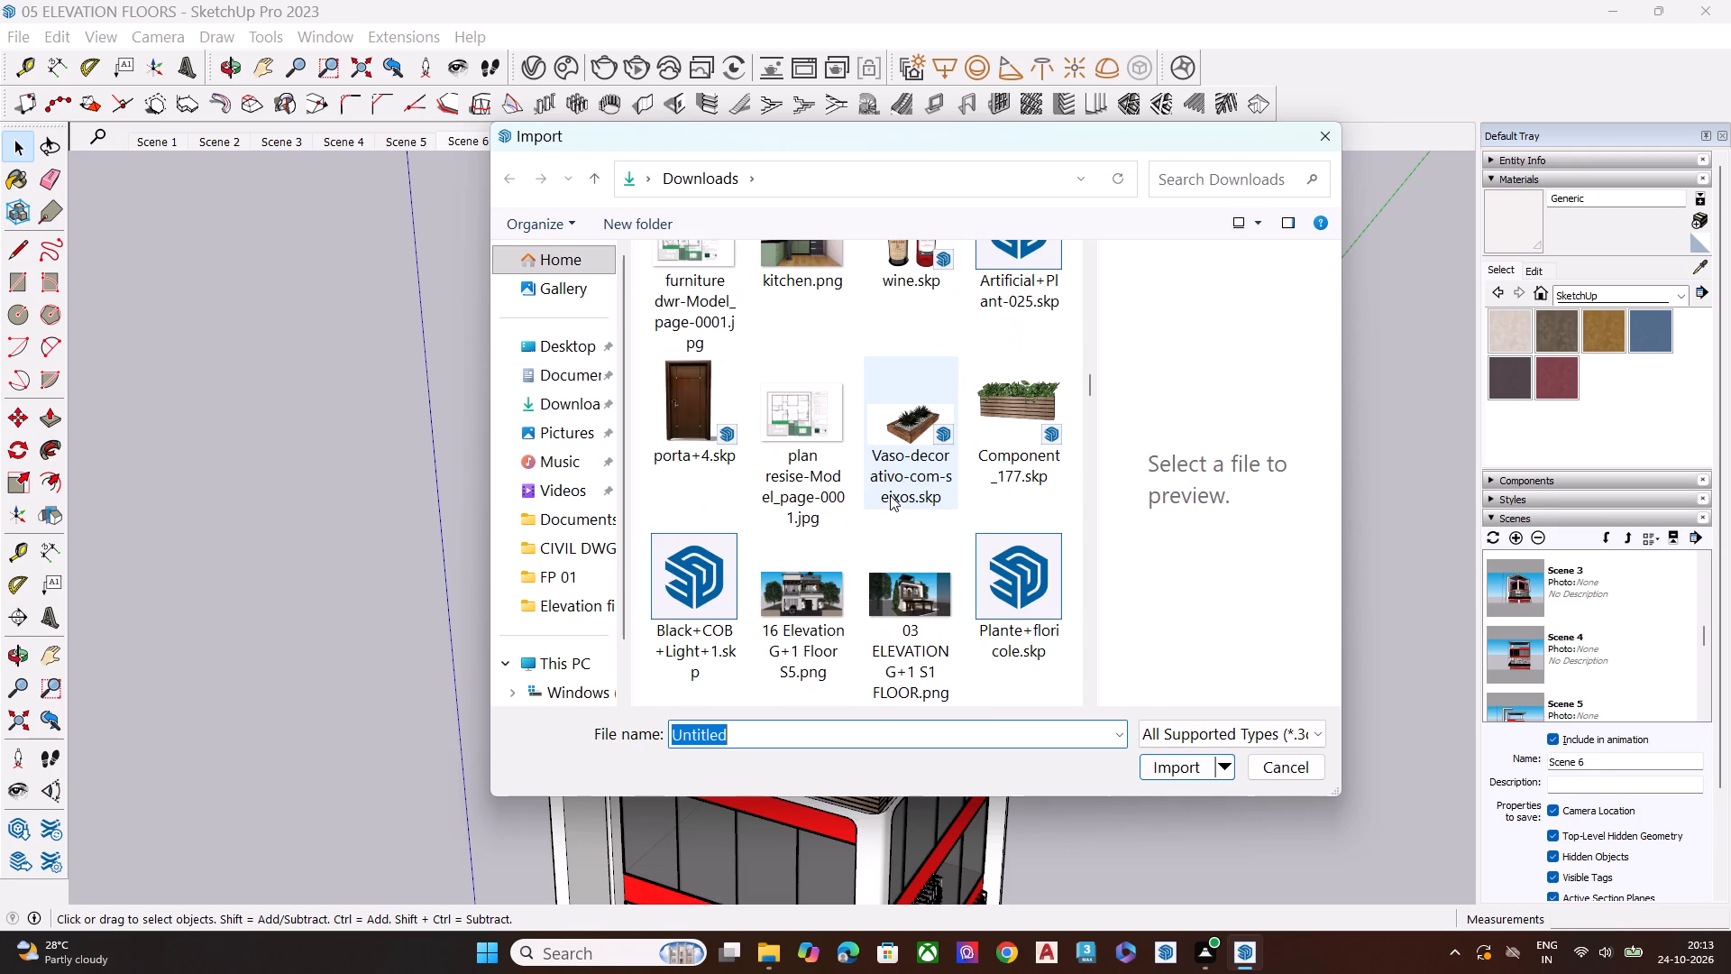
pyautogui.click(934, 455)
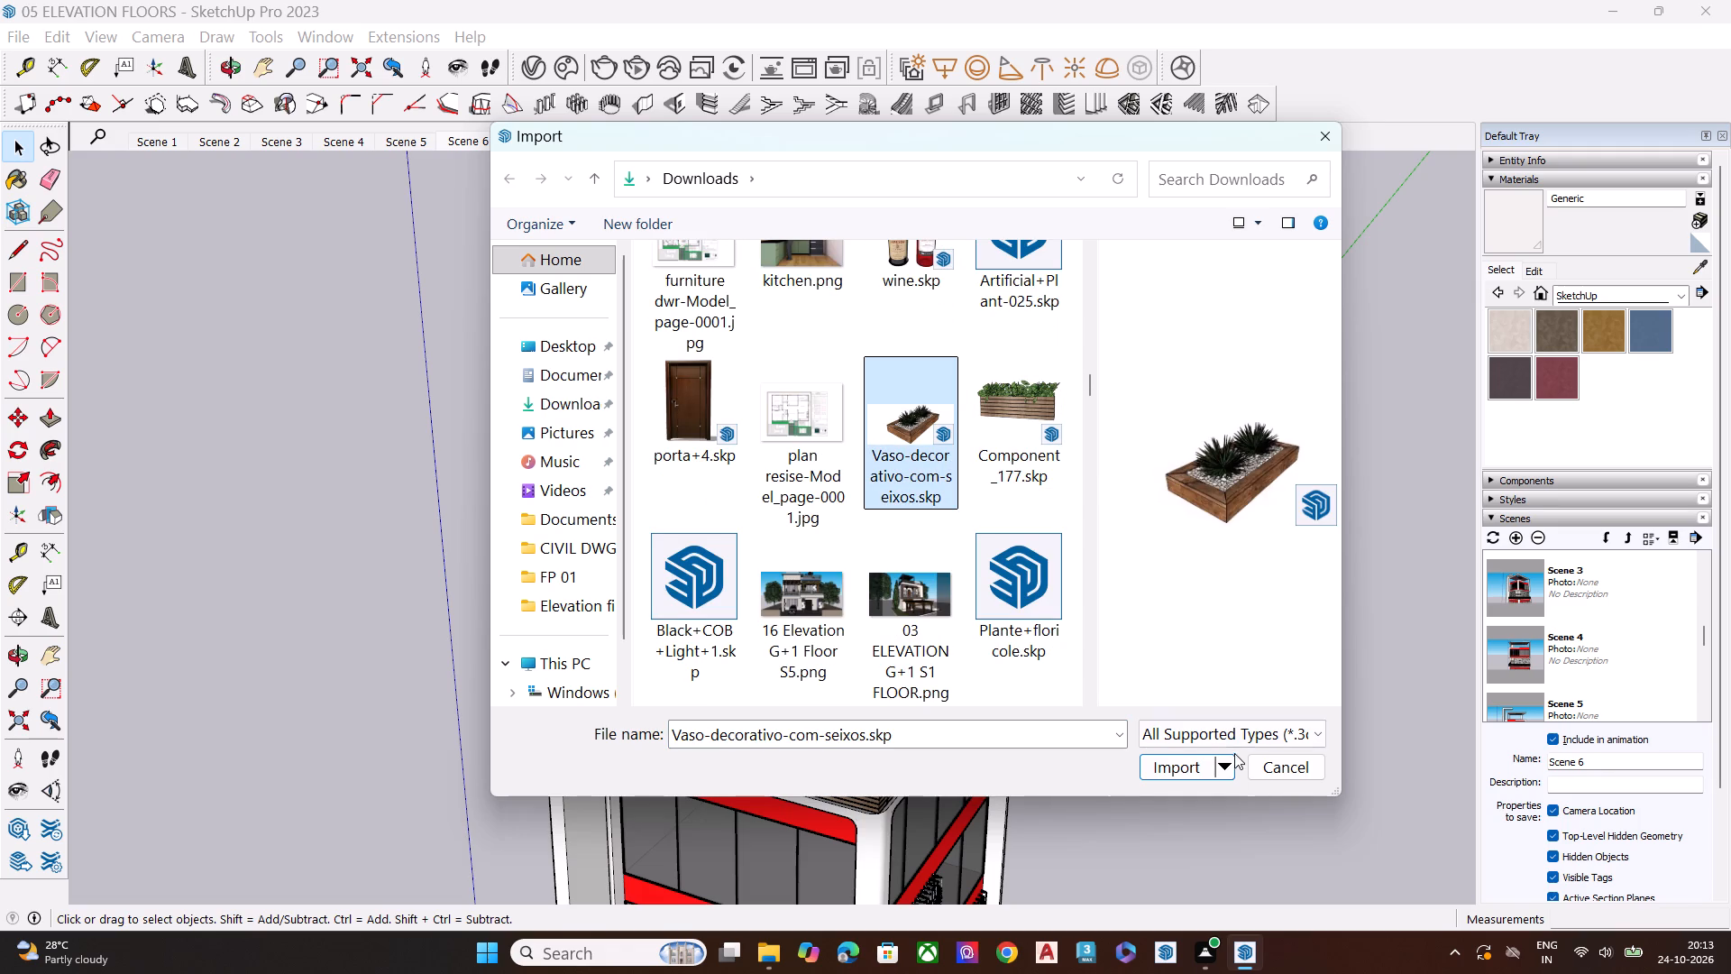
pyautogui.click(1173, 768)
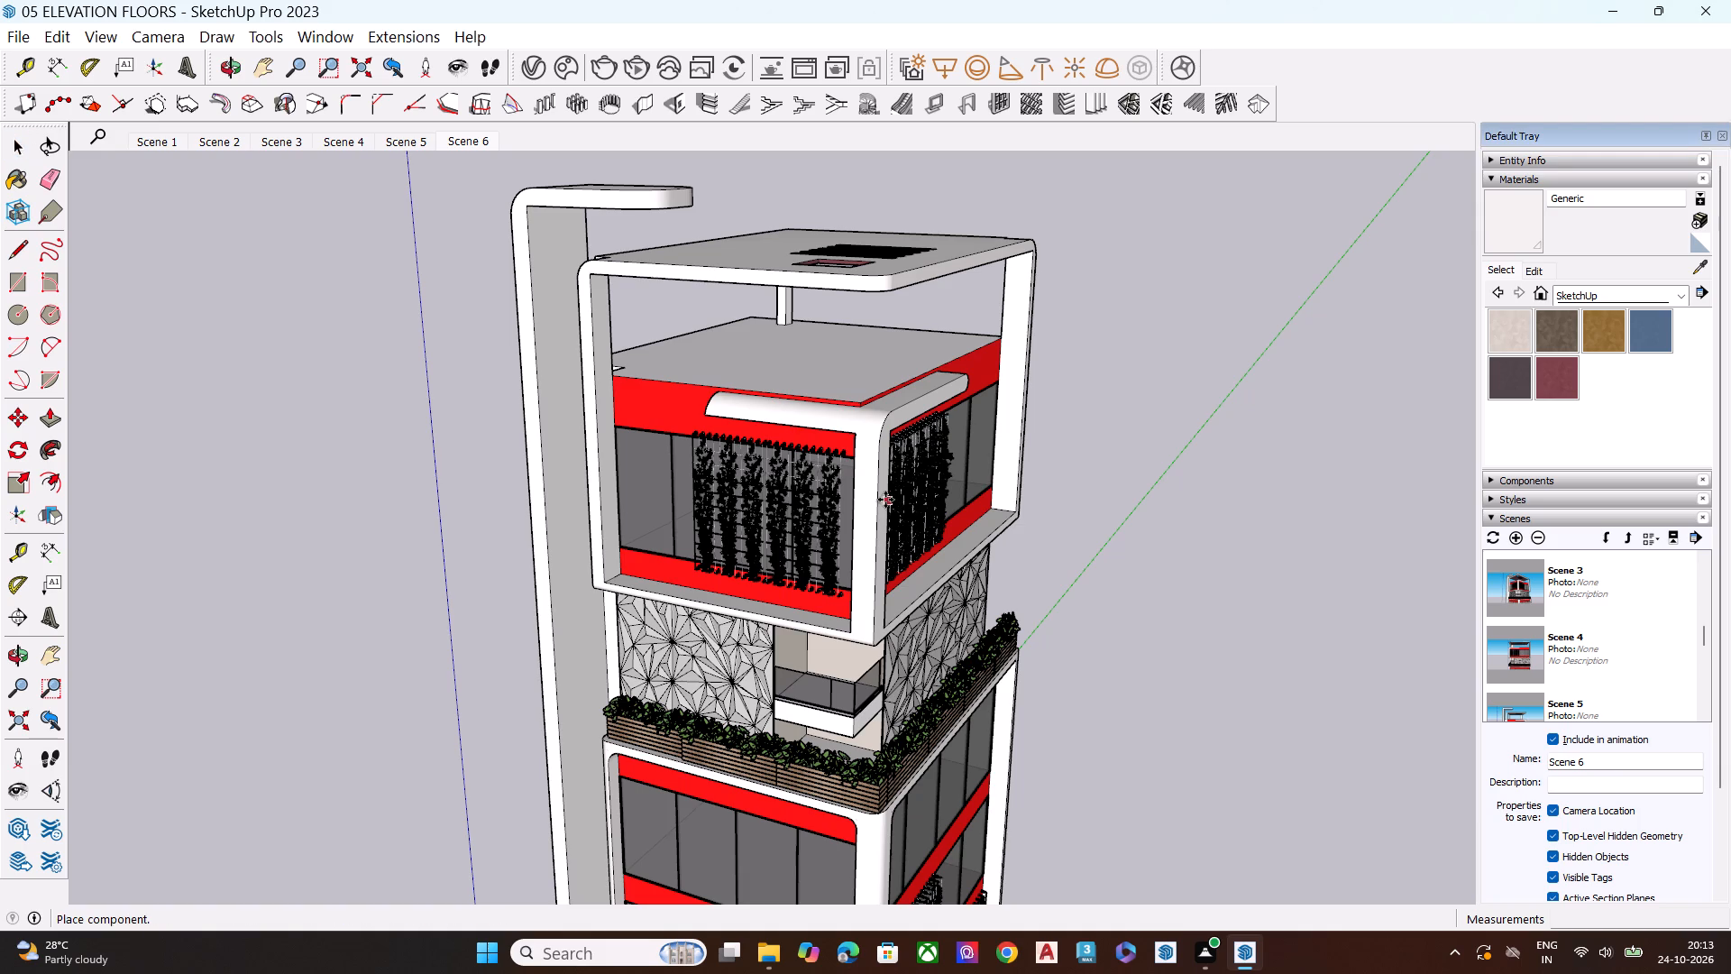
# Place the imported planter box on the ground-level base slab, beside the yellow flower bed along the building's side.
pyautogui.scroll(-5, 1040, 515)
pyautogui.scroll(-6, 1045, 589)
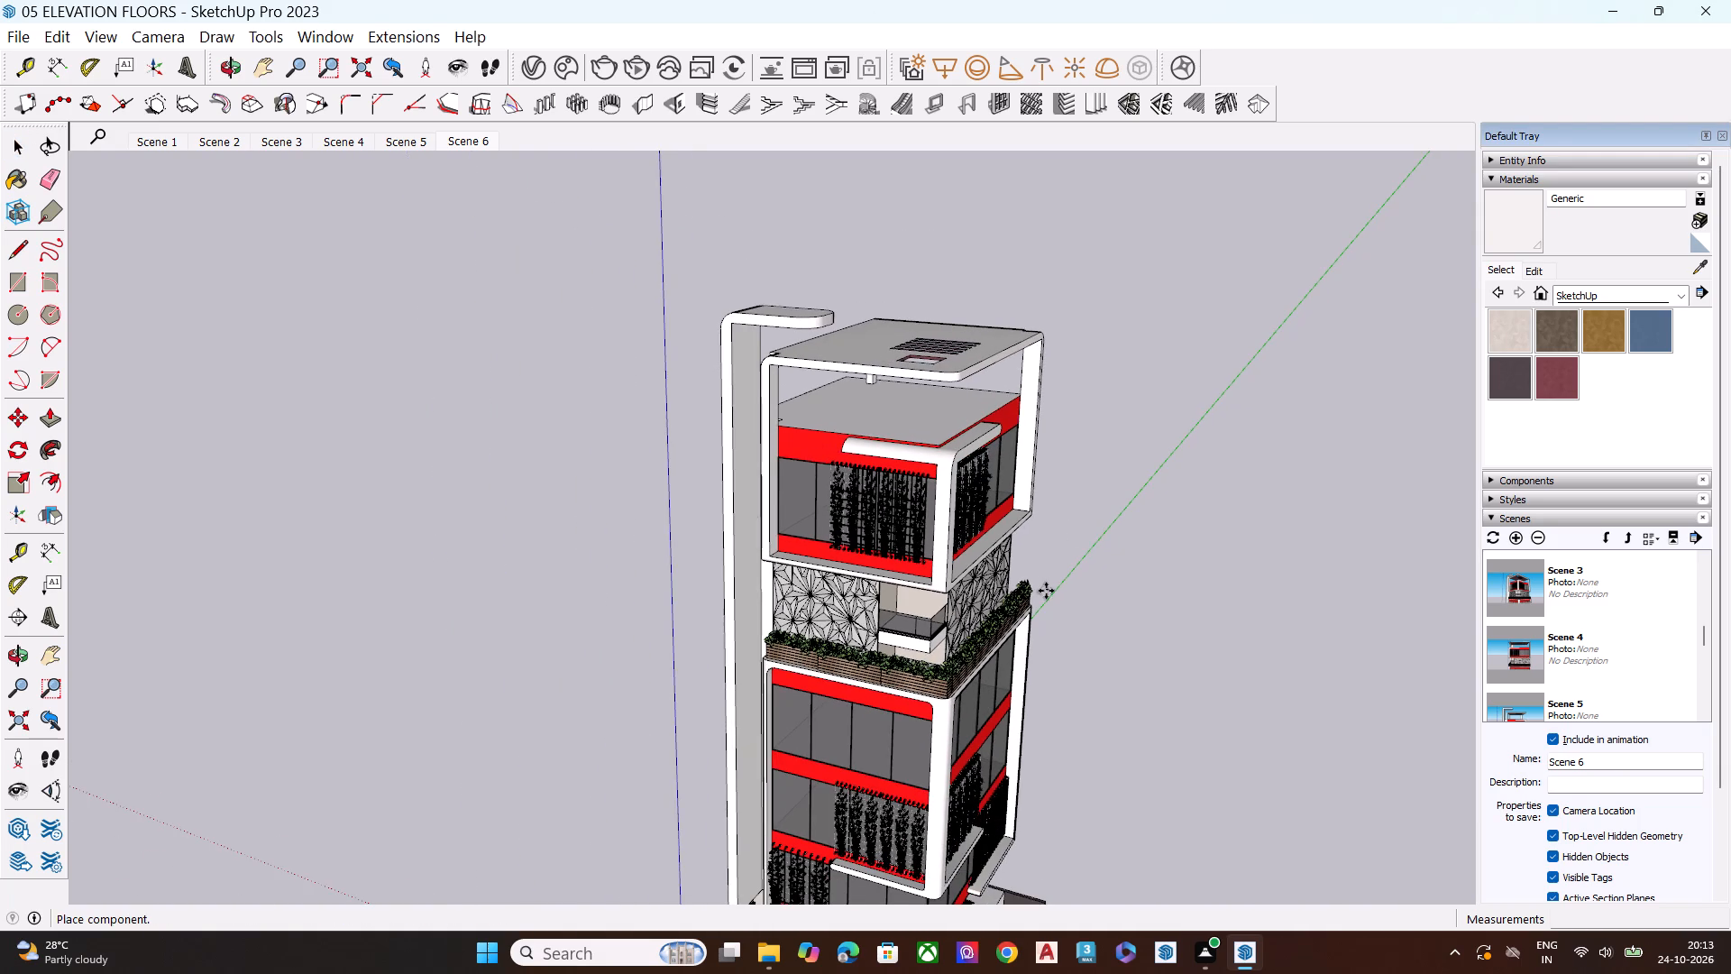
pyautogui.scroll(-11, 1042, 549)
pyautogui.scroll(1, 1005, 832)
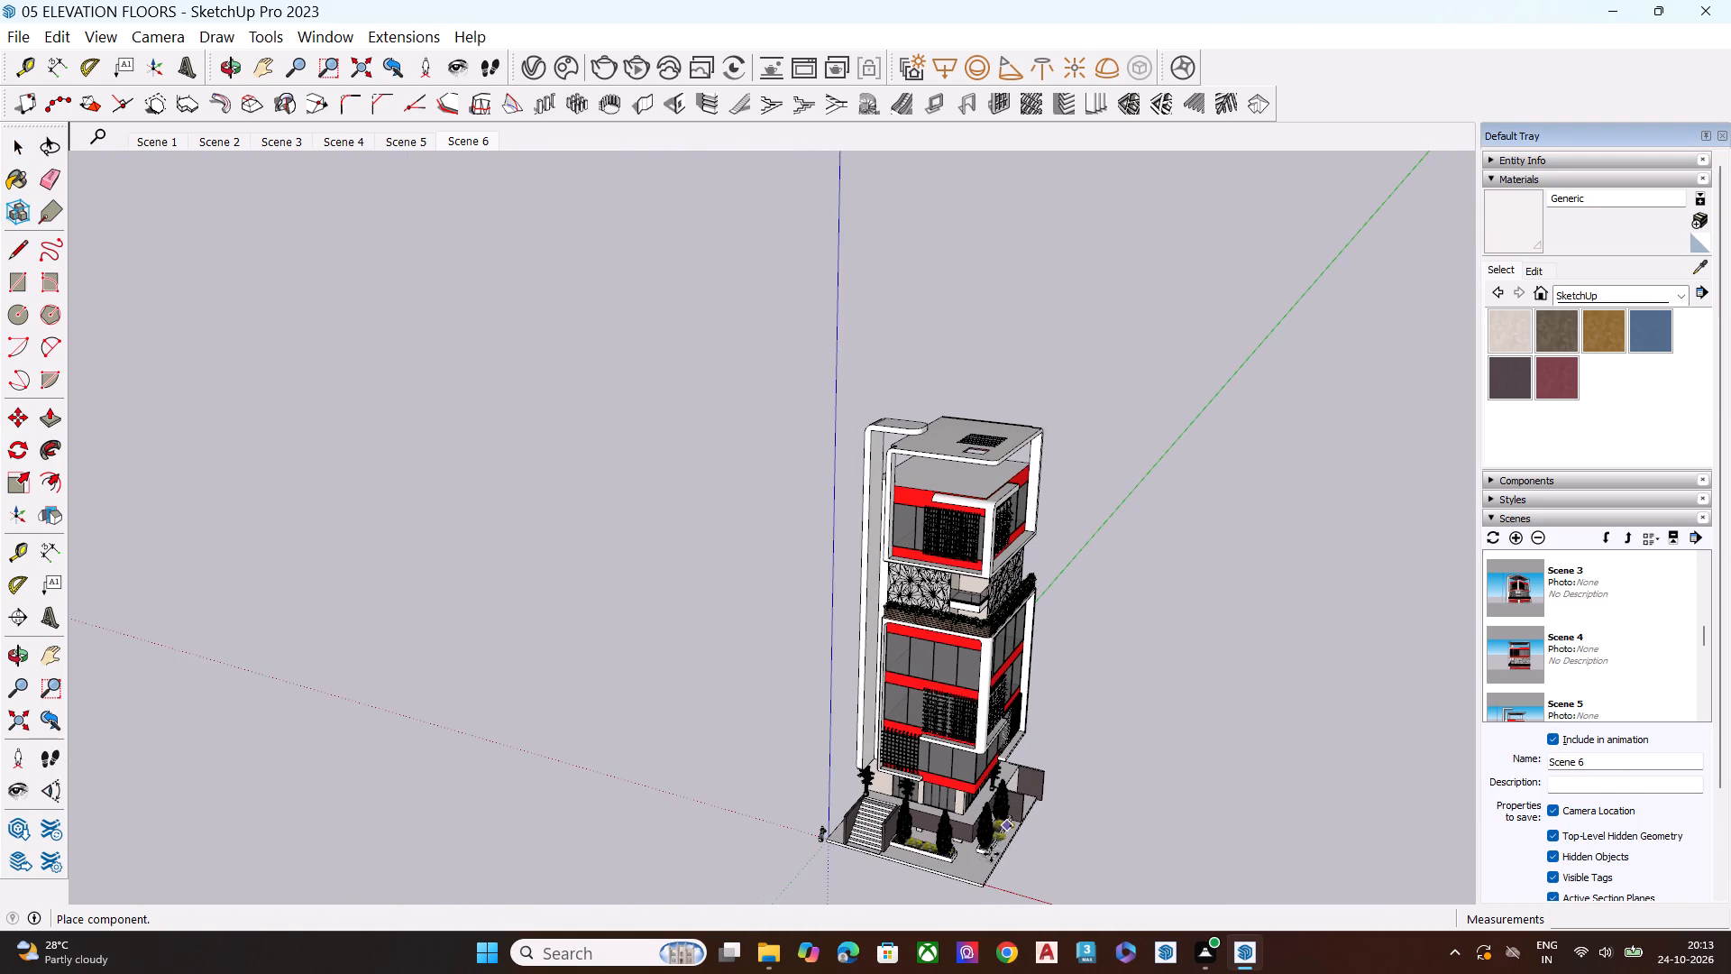
pyautogui.scroll(7, 991, 854)
pyautogui.scroll(-1, 988, 884)
pyautogui.scroll(5, 988, 884)
pyautogui.scroll(1, 1059, 870)
pyautogui.scroll(-1, 1064, 870)
pyautogui.scroll(6, 1064, 870)
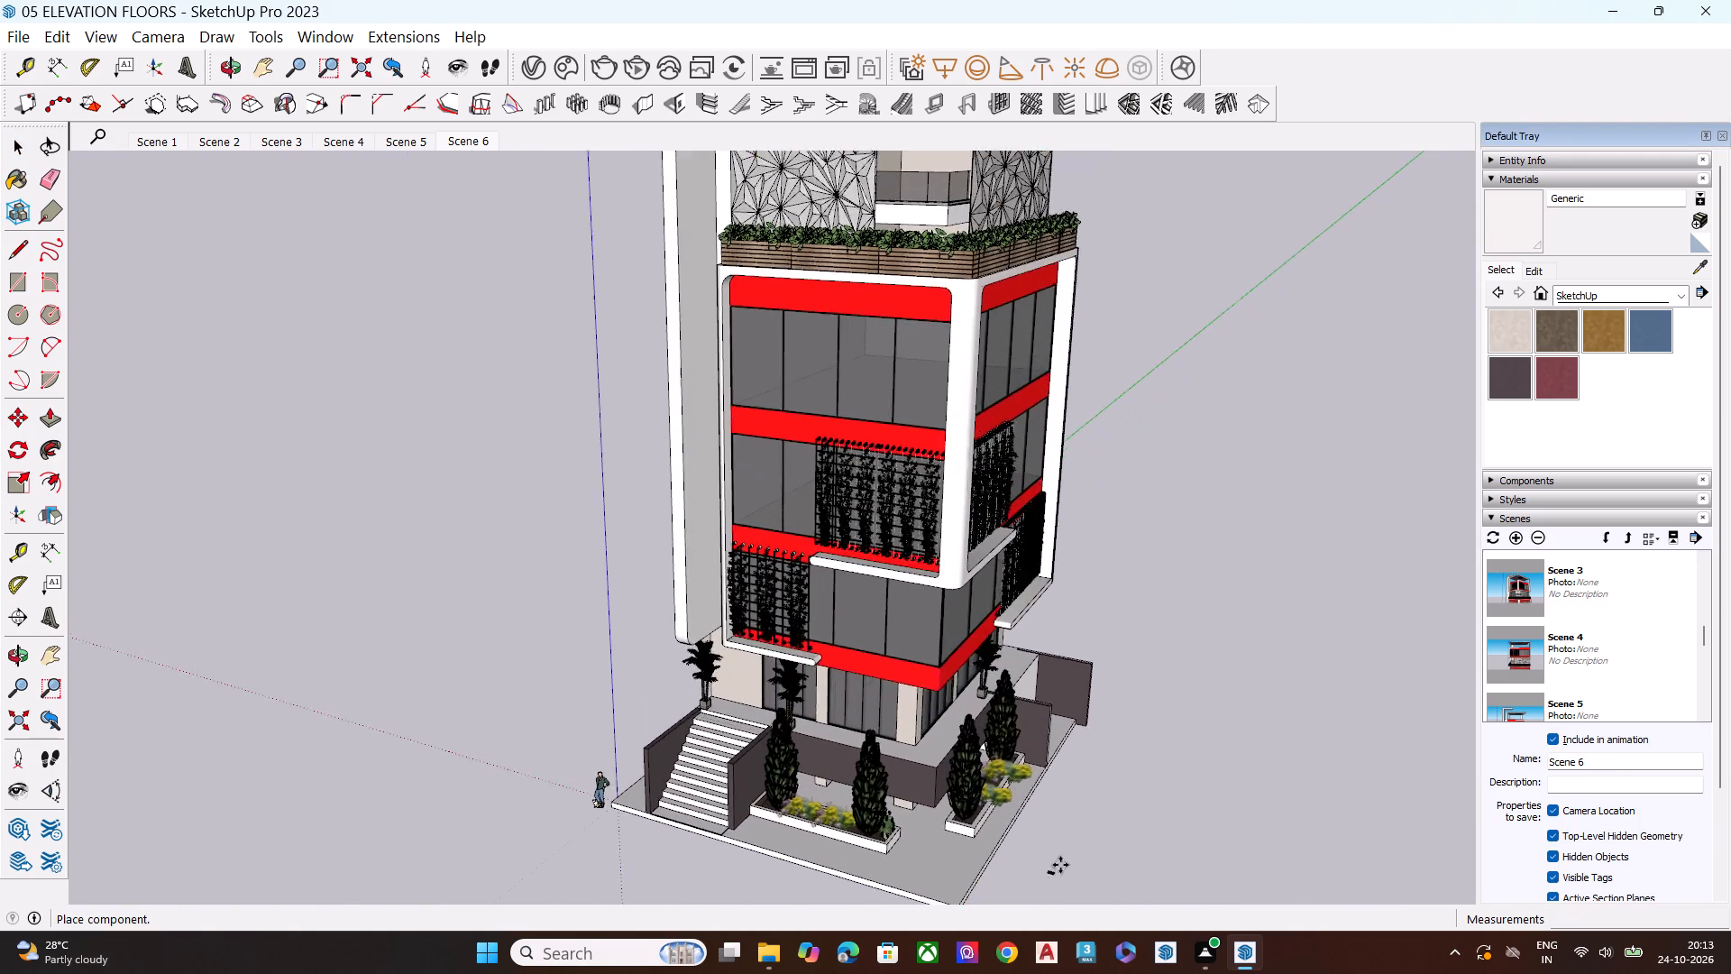
pyautogui.scroll(1, 1060, 865)
pyautogui.scroll(-1, 1059, 841)
pyautogui.scroll(19, 1059, 841)
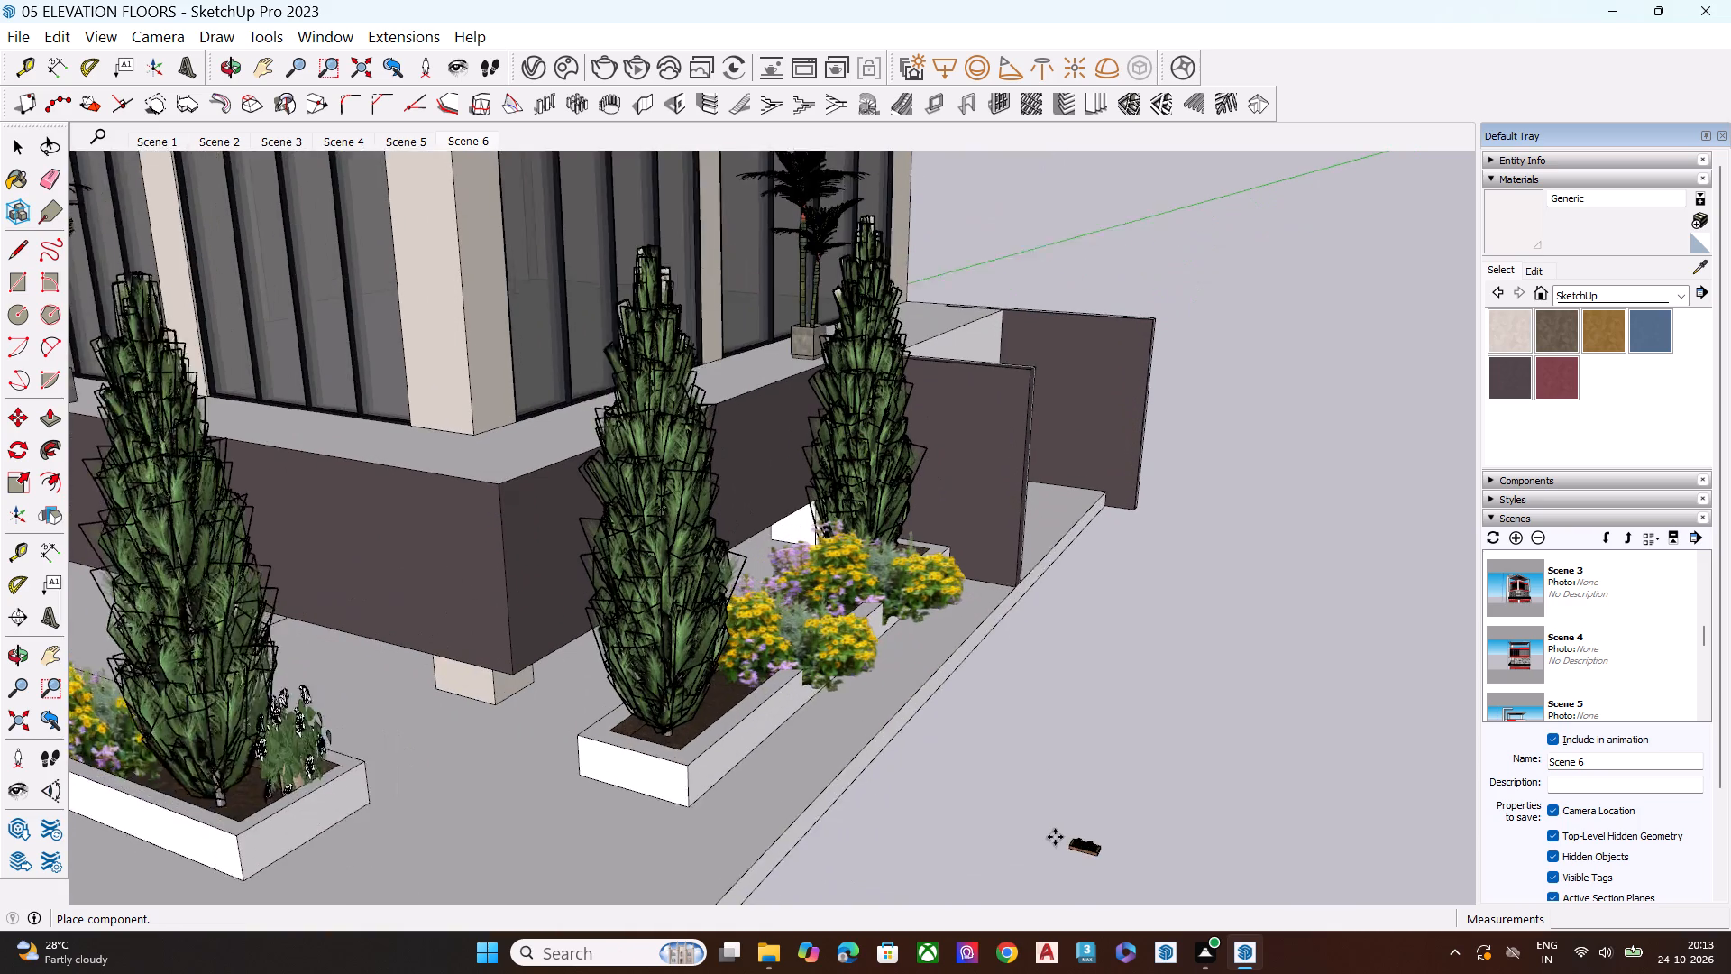
pyautogui.scroll(1, 1055, 837)
pyautogui.scroll(9, 875, 629)
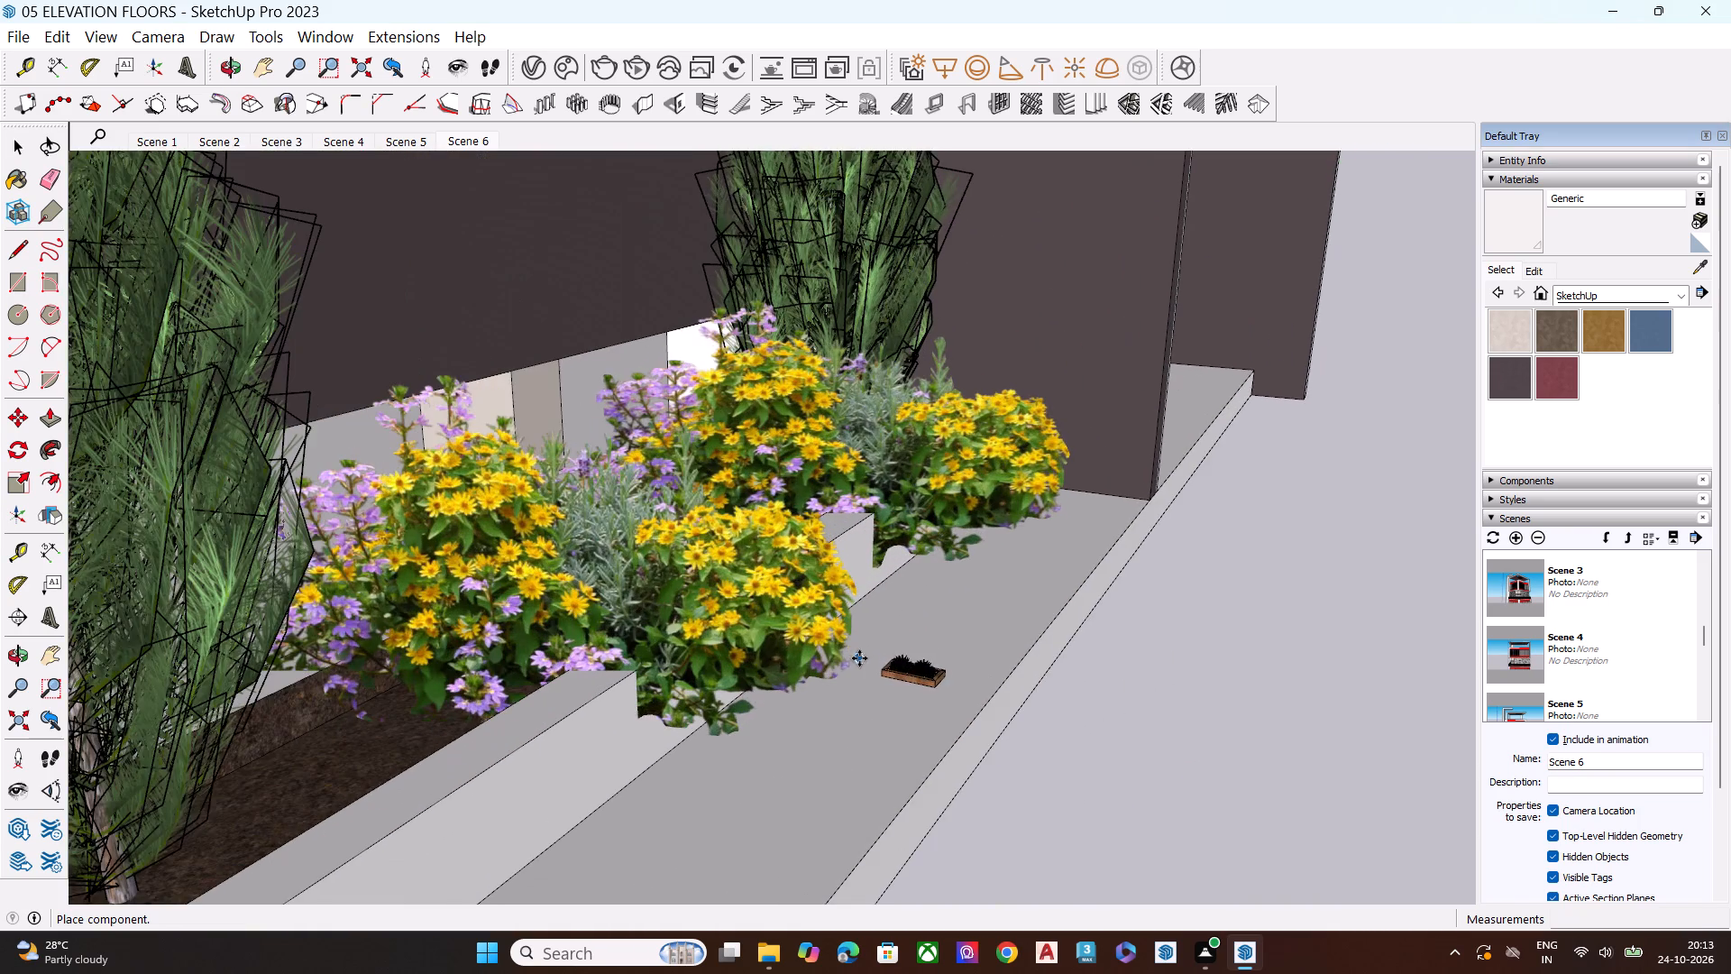
pyautogui.scroll(7, 856, 671)
pyautogui.scroll(-1, 824, 710)
pyautogui.scroll(2, 822, 712)
pyautogui.click(820, 713)
pyautogui.press('space')
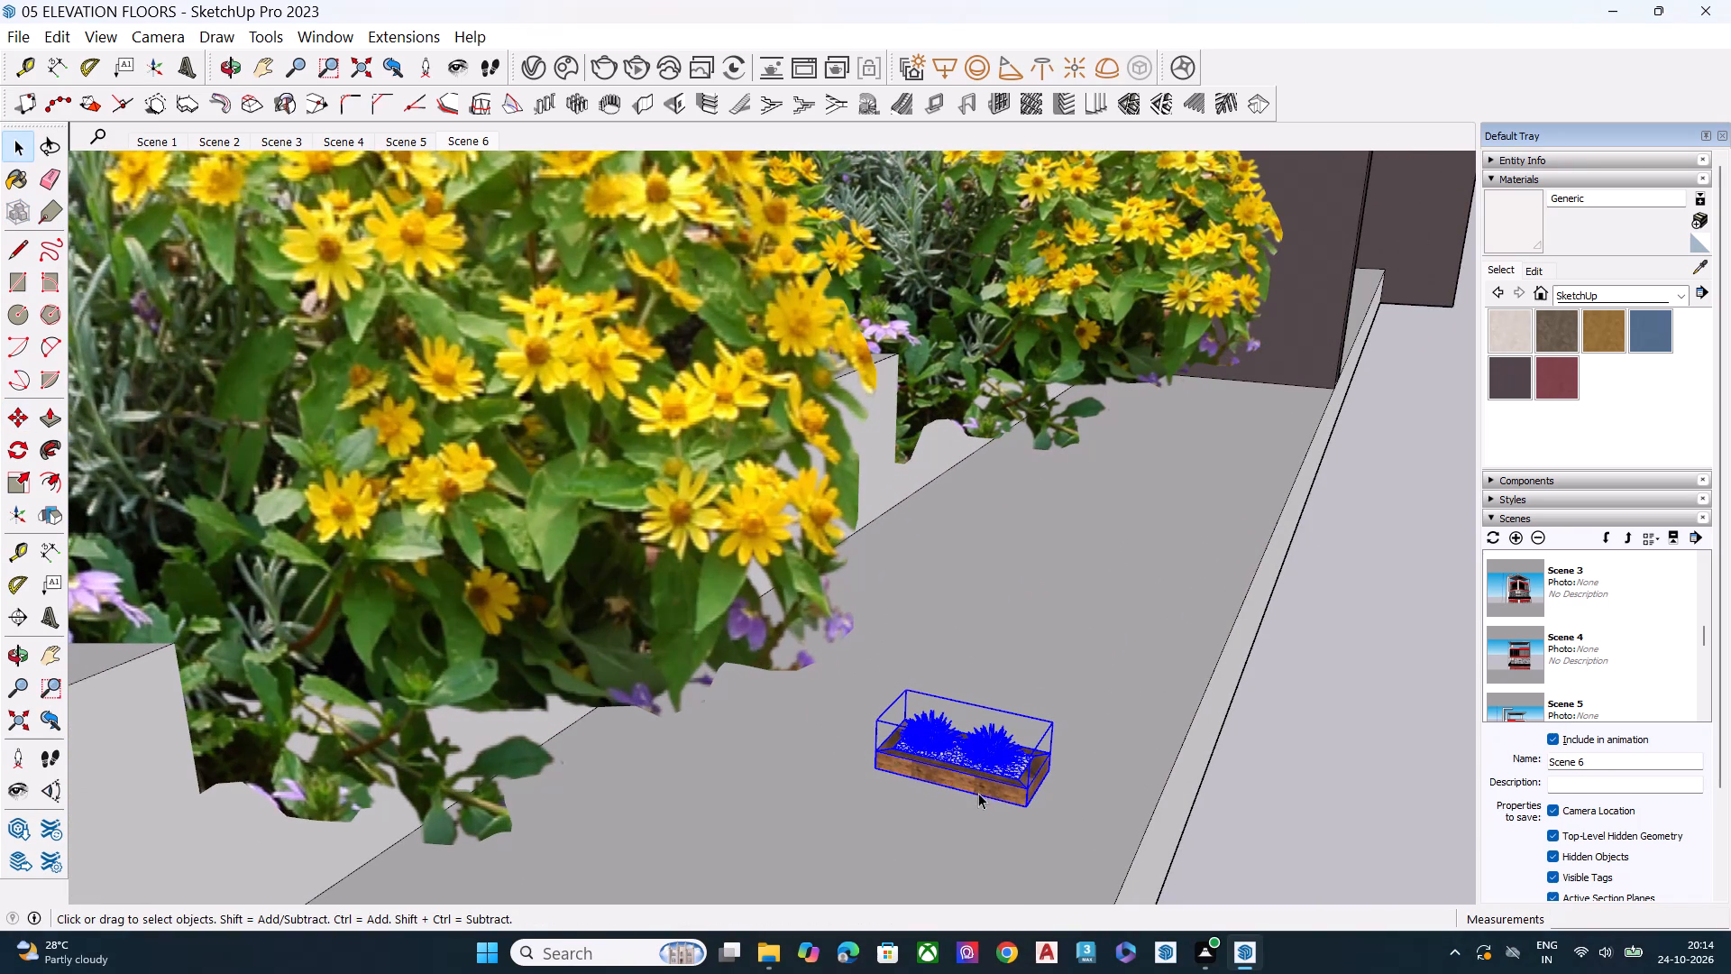
# Rotate the planter box 90 degrees horizontally about its bottom corner so its length follows the slab's side edge.
pyautogui.press('q')
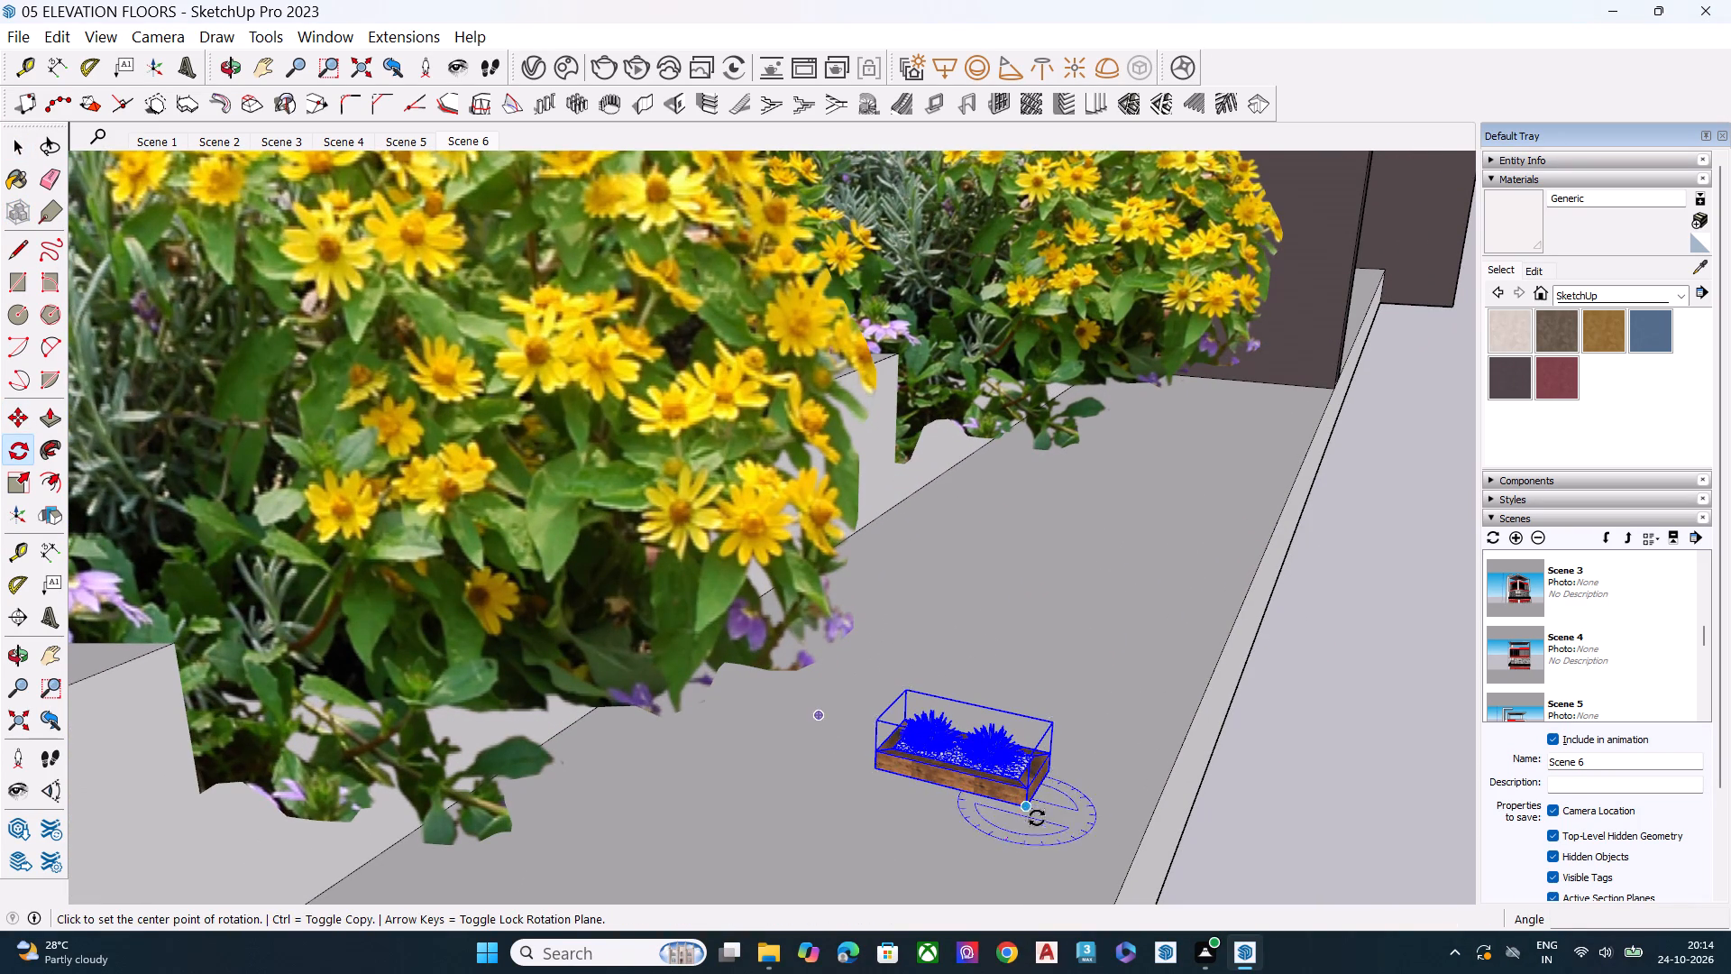
pyautogui.click(1031, 816)
pyautogui.click(1098, 833)
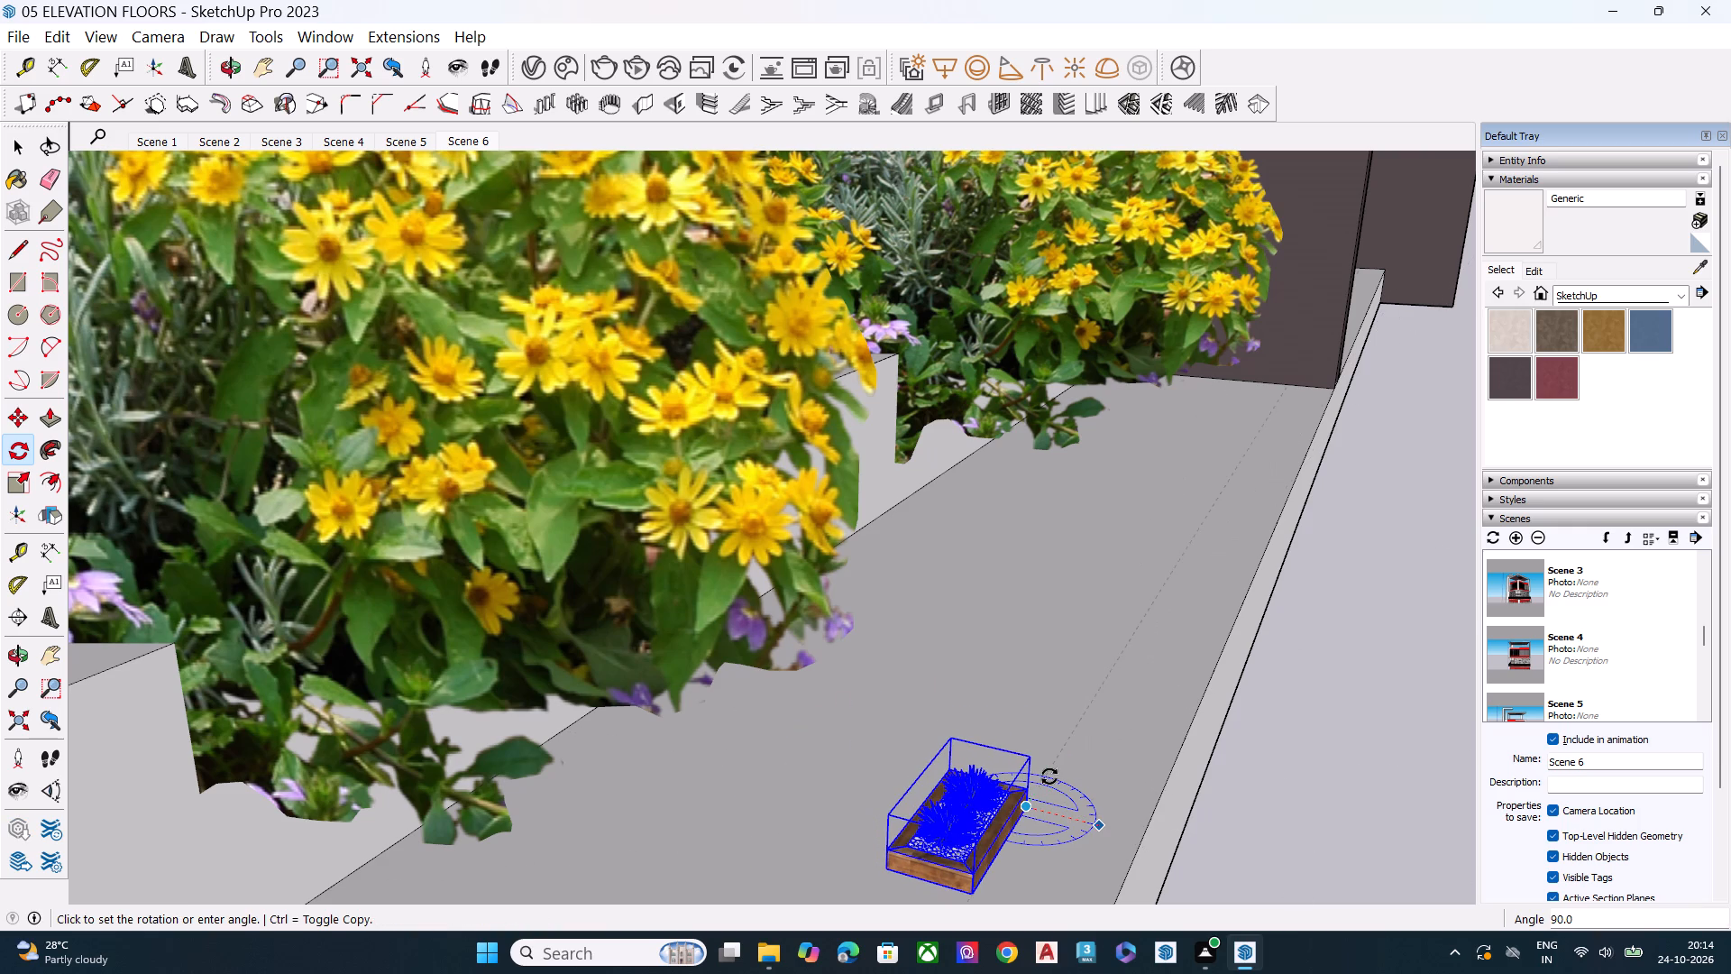
pyautogui.click(1049, 776)
pyautogui.scroll(-7, 1044, 696)
pyautogui.press('space')
# Move the planter box by its bottom corner to the front outer corner of the ground-level base slab.
pyautogui.scroll(1, 1016, 822)
pyautogui.scroll(-1, 1014, 822)
pyautogui.scroll(7, 1012, 823)
pyautogui.moveTo(978, 749); pyautogui.dragTo(950, 692, button='middle')
pyautogui.scroll(2, 950, 692)
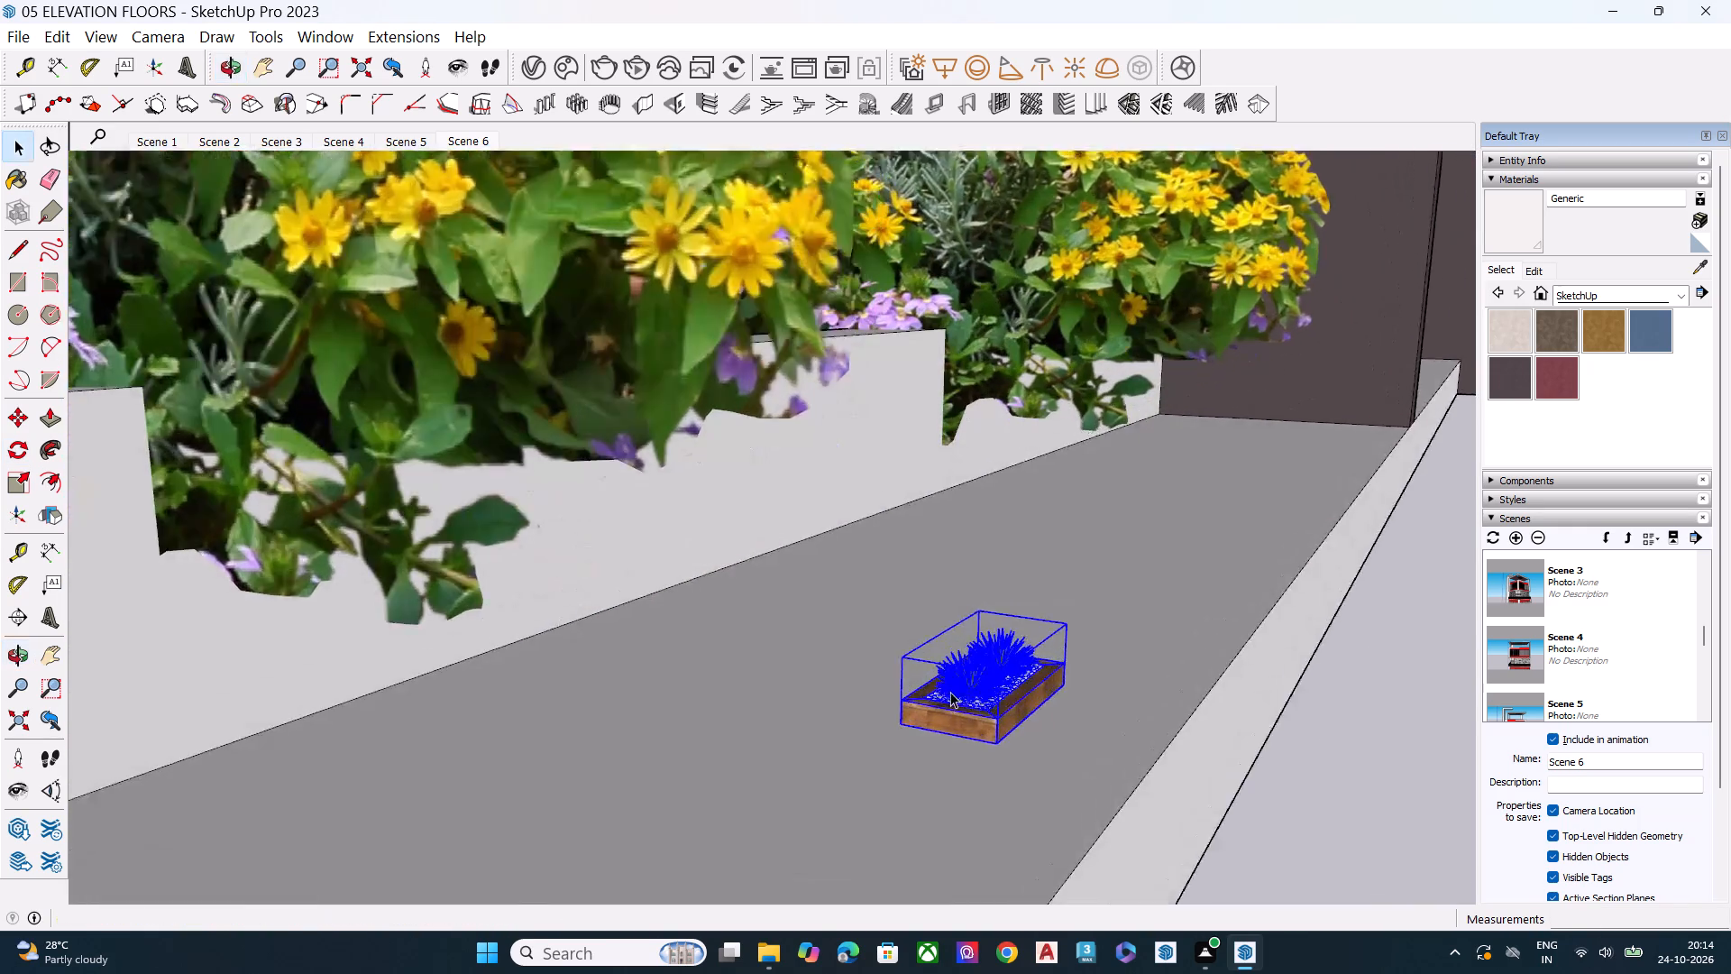
pyautogui.scroll(1, 950, 692)
pyautogui.scroll(-1, 951, 694)
pyautogui.scroll(6, 953, 698)
pyautogui.press('m')
pyautogui.click(1033, 763)
pyautogui.scroll(-5, 1128, 677)
pyautogui.scroll(1, 1183, 665)
pyautogui.scroll(-2, 1185, 663)
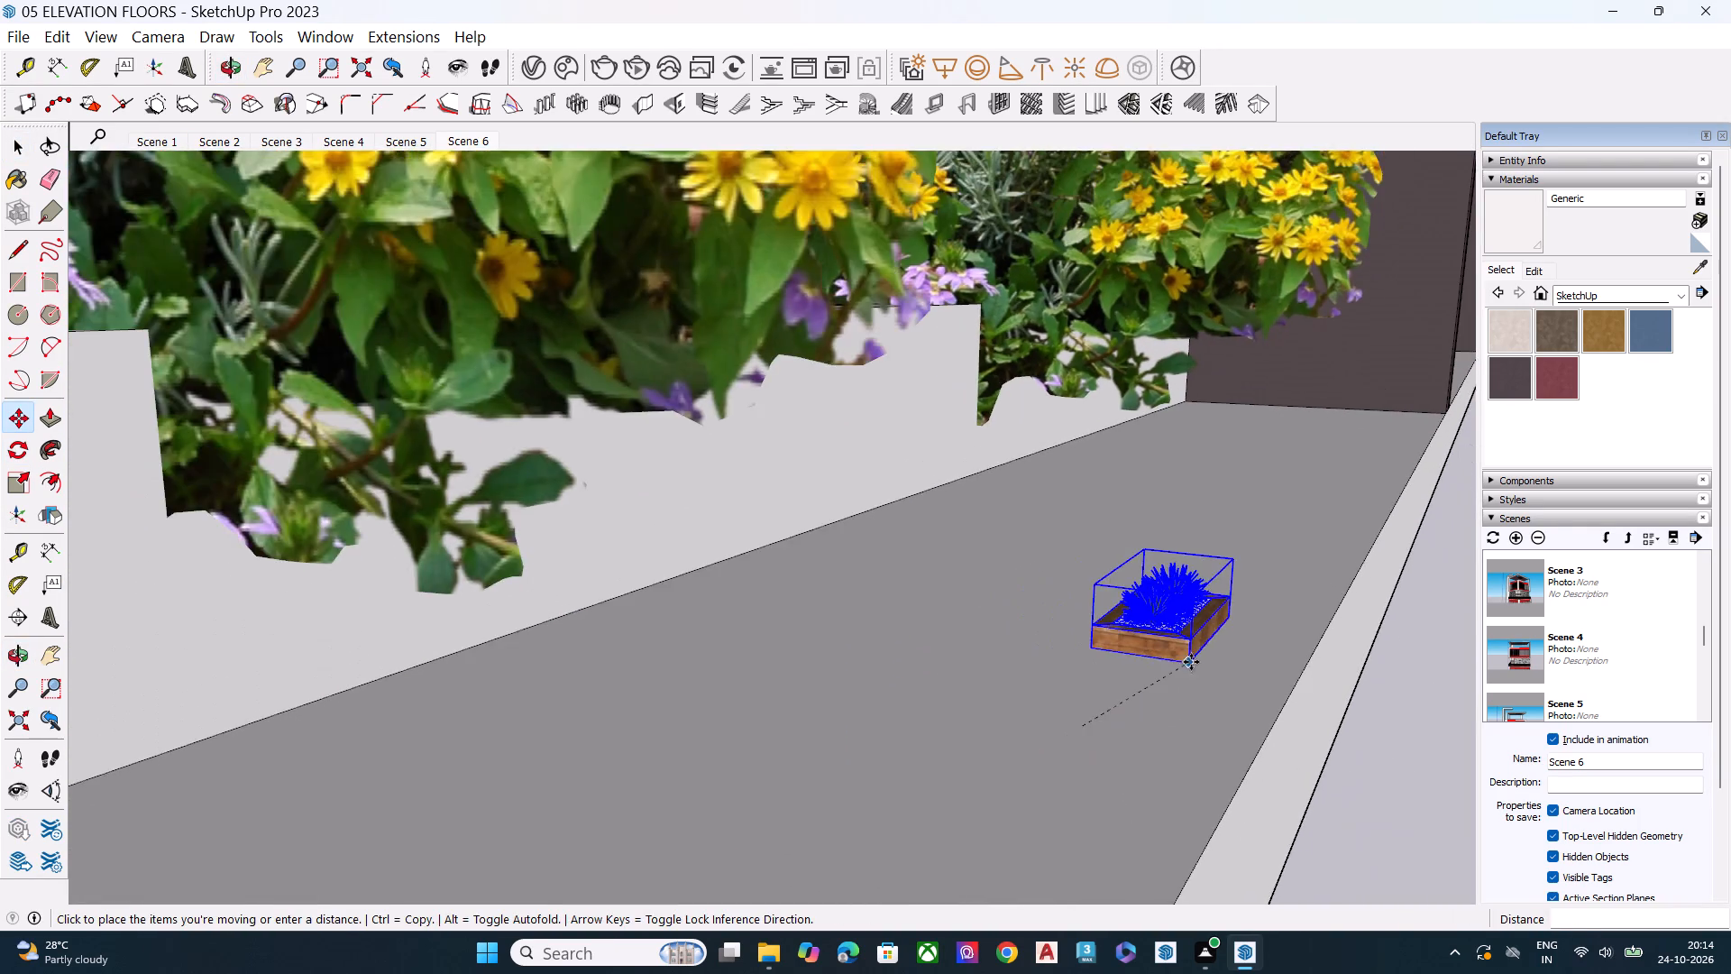
pyautogui.scroll(-7, 1191, 662)
pyautogui.scroll(1, 1233, 587)
pyautogui.scroll(-17, 1236, 585)
pyautogui.scroll(2, 1170, 623)
pyautogui.scroll(-9, 1169, 623)
pyautogui.scroll(3, 1161, 630)
pyautogui.scroll(-2, 1161, 630)
pyautogui.scroll(1, 1161, 630)
pyautogui.scroll(-2, 1161, 630)
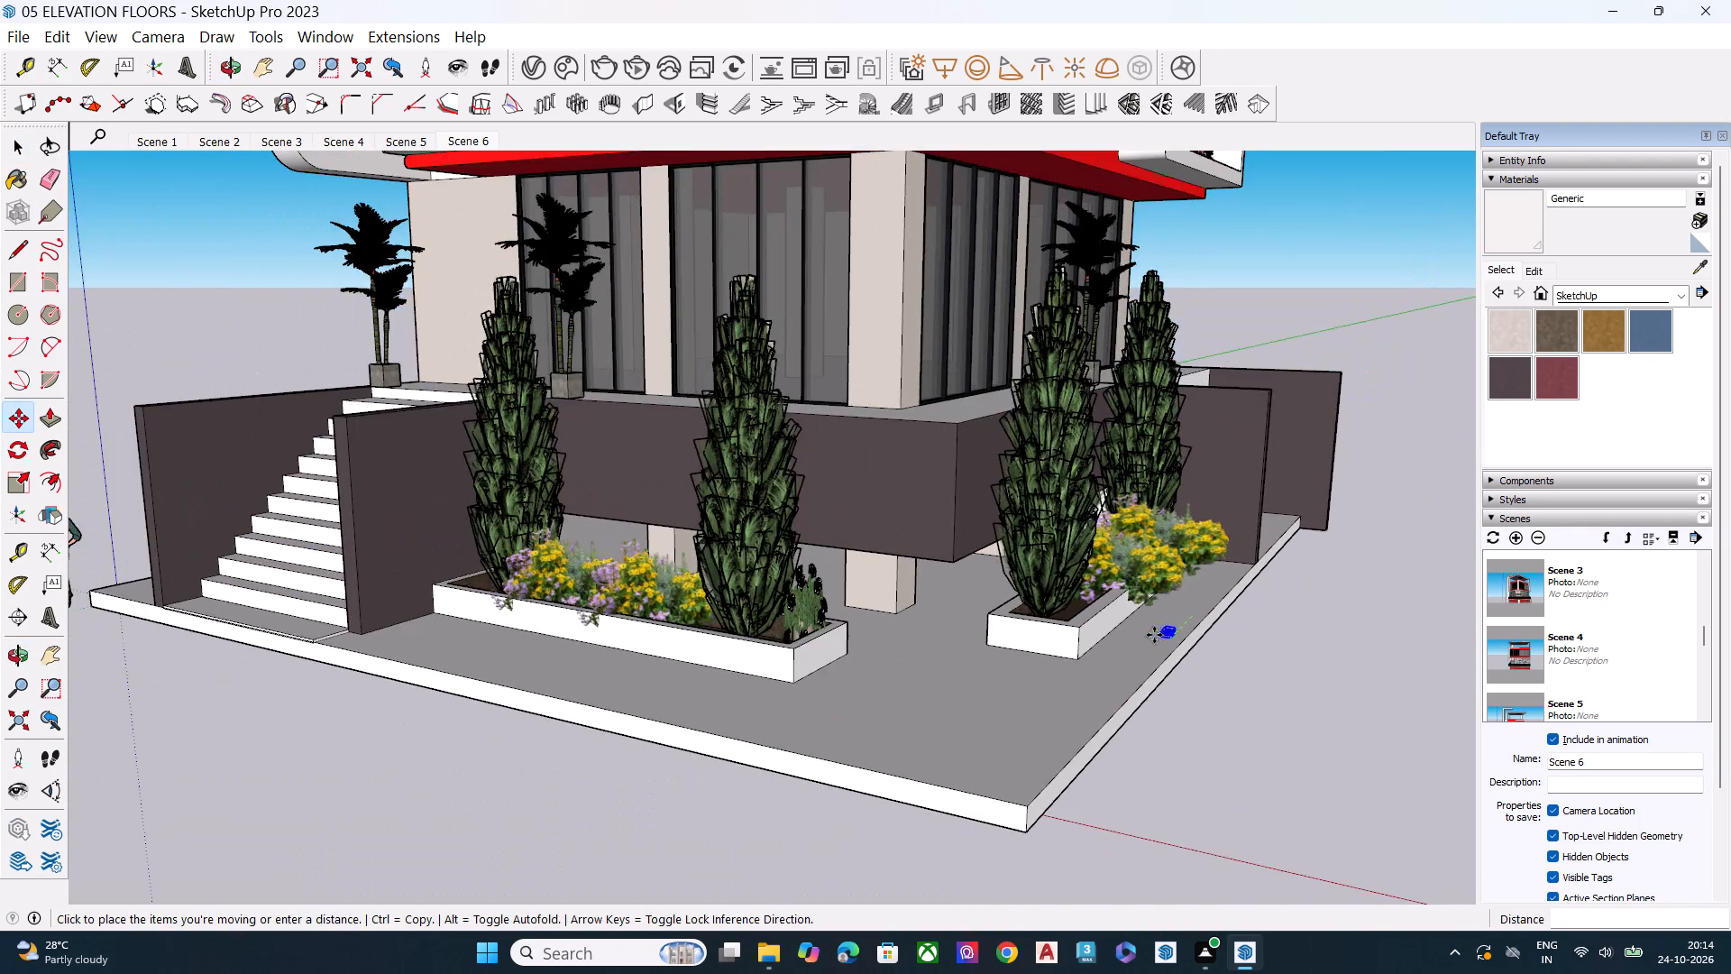
pyautogui.scroll(-4, 1154, 635)
pyautogui.scroll(1, 1113, 608)
pyautogui.scroll(-3, 1115, 607)
pyautogui.scroll(15, 1060, 703)
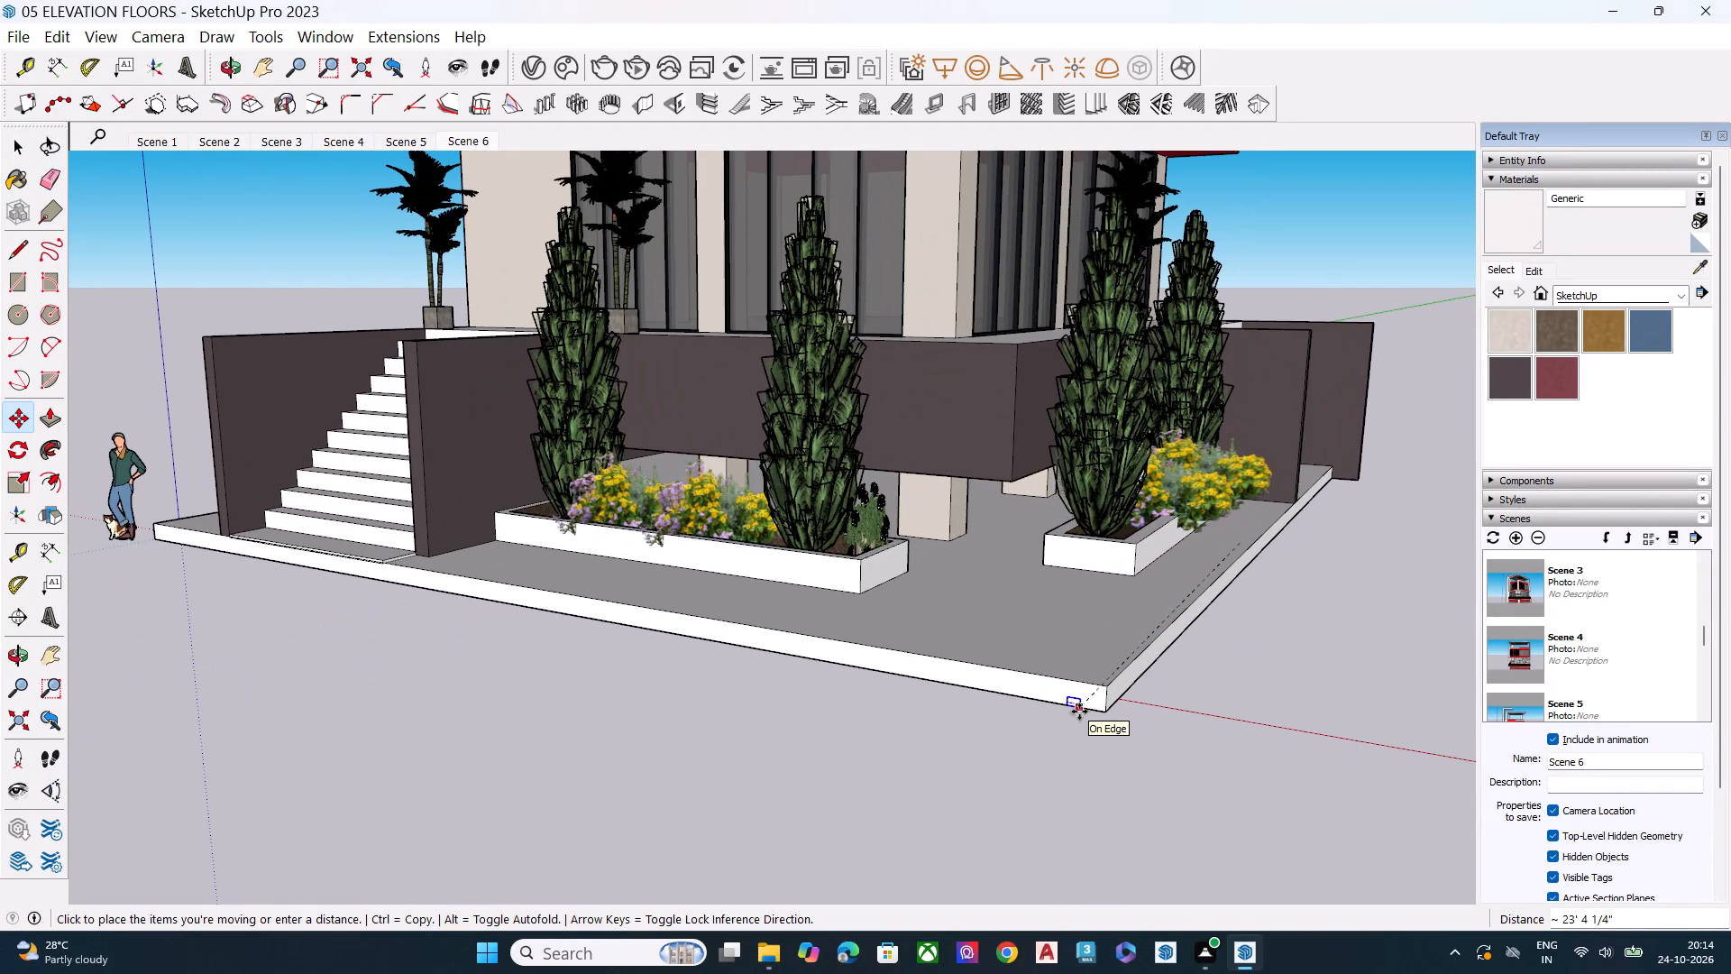
pyautogui.scroll(1, 1094, 676)
pyautogui.scroll(-3, 1094, 676)
pyautogui.scroll(2, 1094, 676)
pyautogui.scroll(-1, 1094, 676)
pyautogui.scroll(2, 1094, 676)
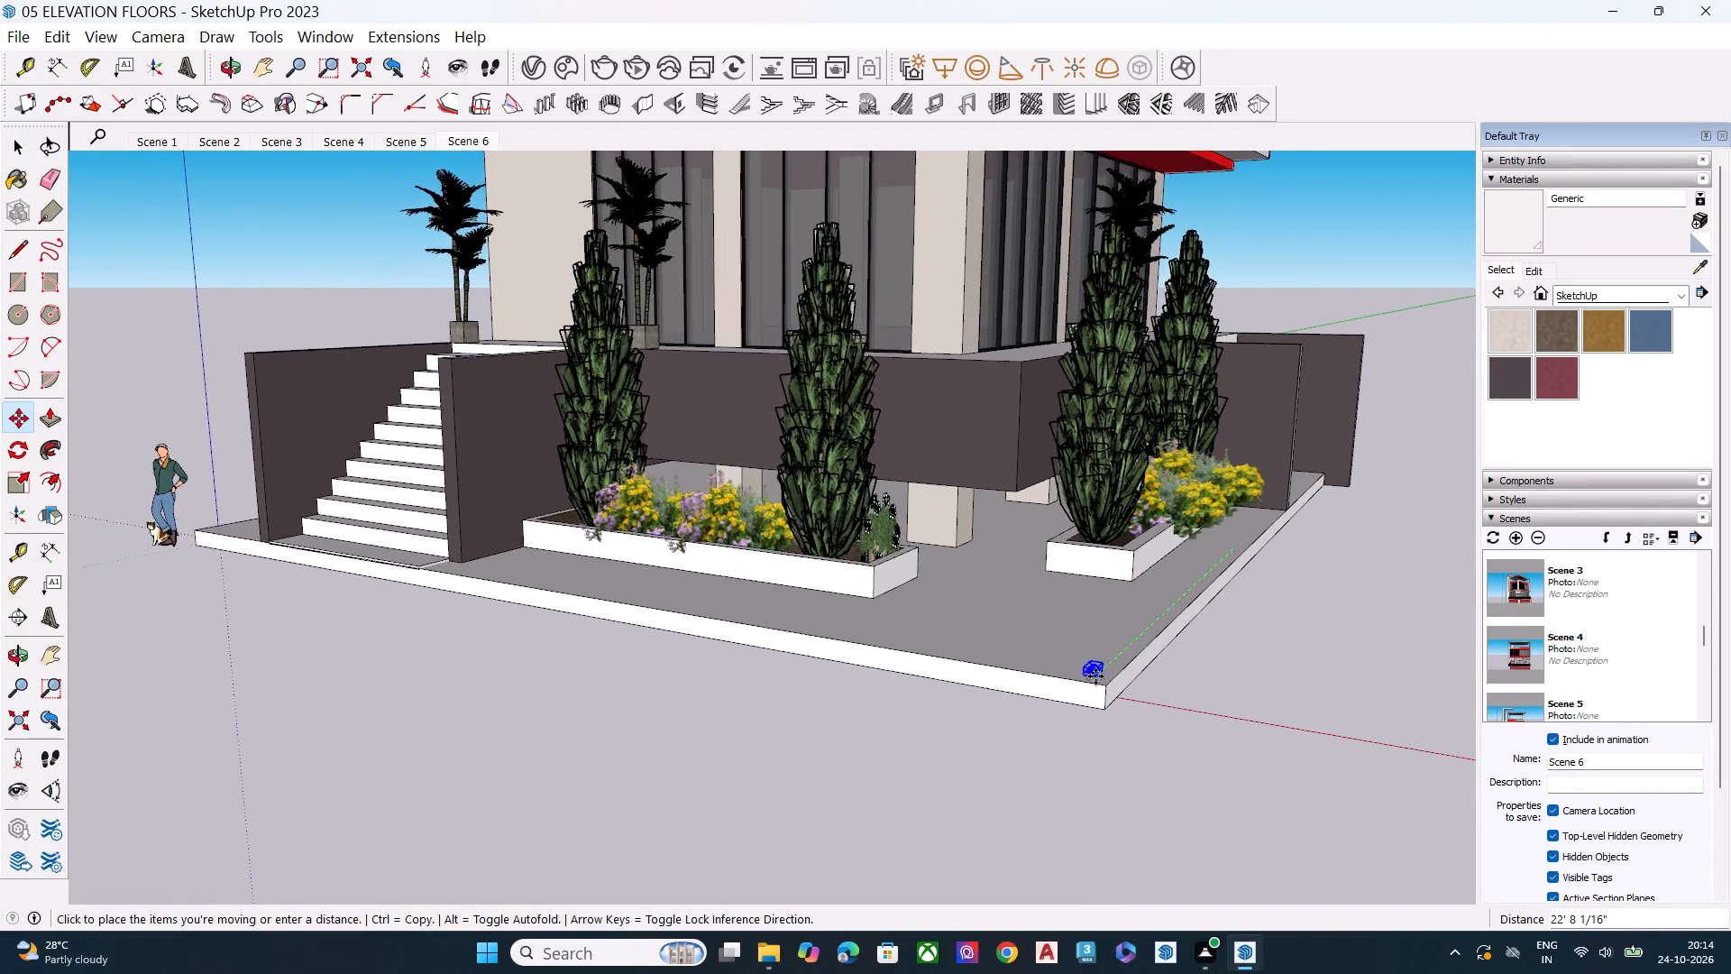
pyautogui.scroll(1, 1095, 678)
pyautogui.scroll(-2, 1095, 678)
pyautogui.scroll(5, 1095, 678)
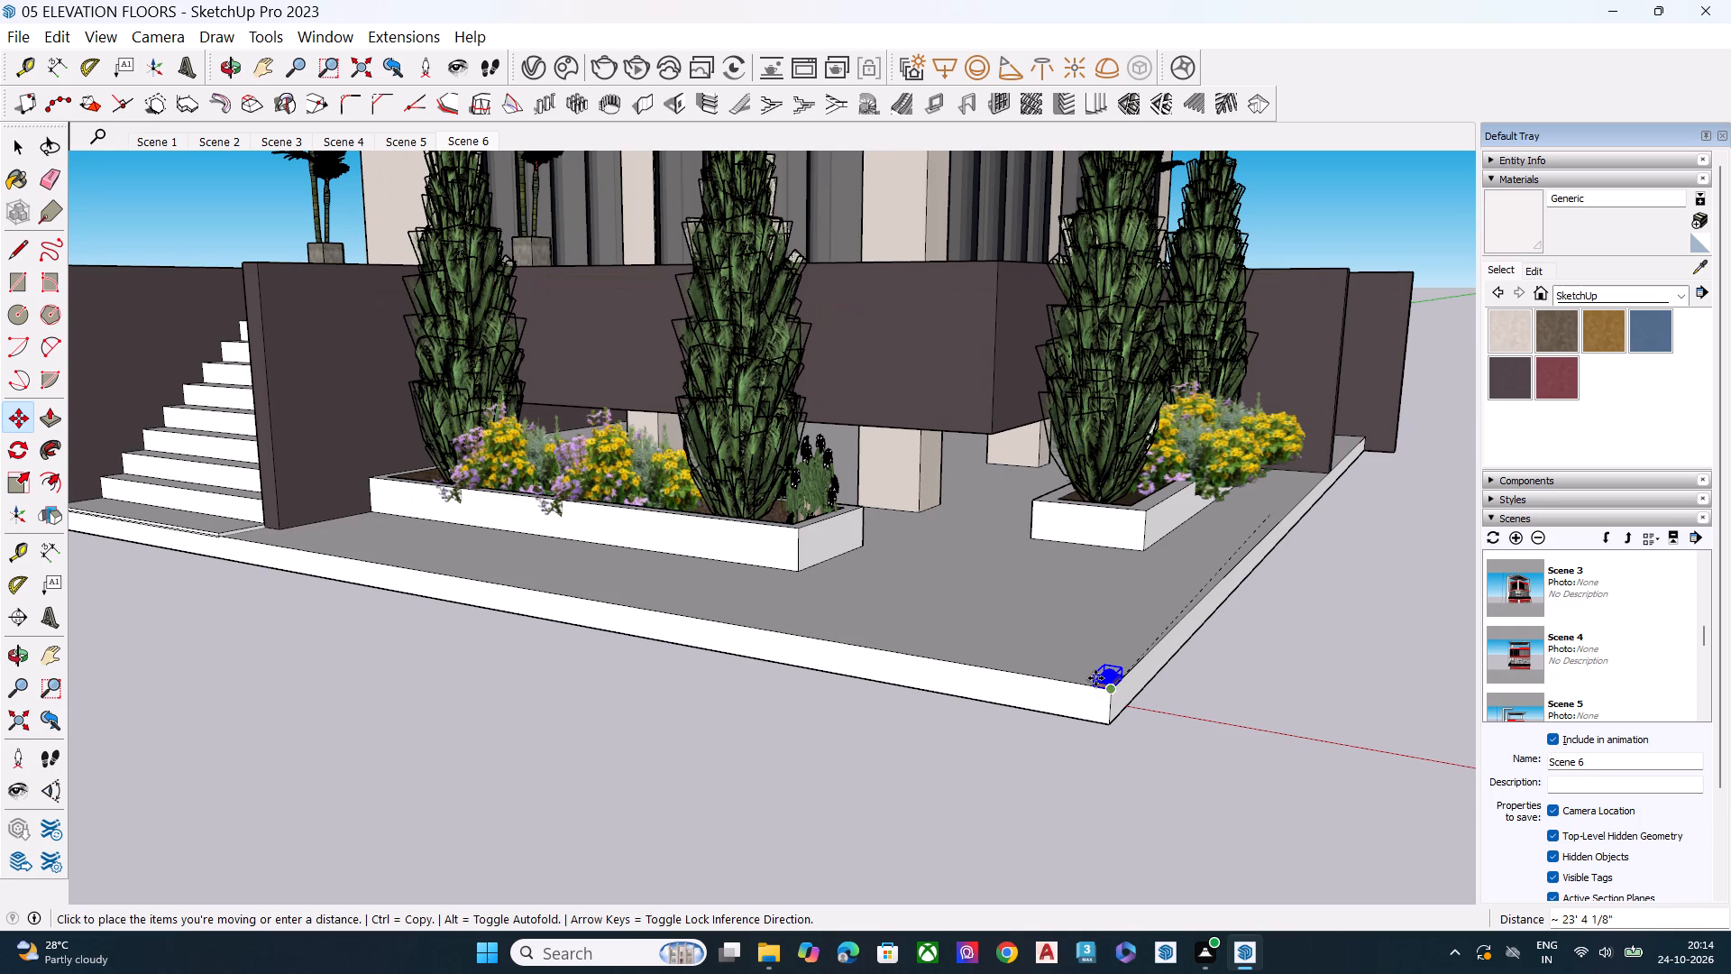
pyautogui.scroll(14, 1101, 678)
pyautogui.click(1132, 697)
pyautogui.press('space')
# Scale the planter box's width to about 7 times, extending it inward along the base slab's front edge.
pyautogui.press('s')
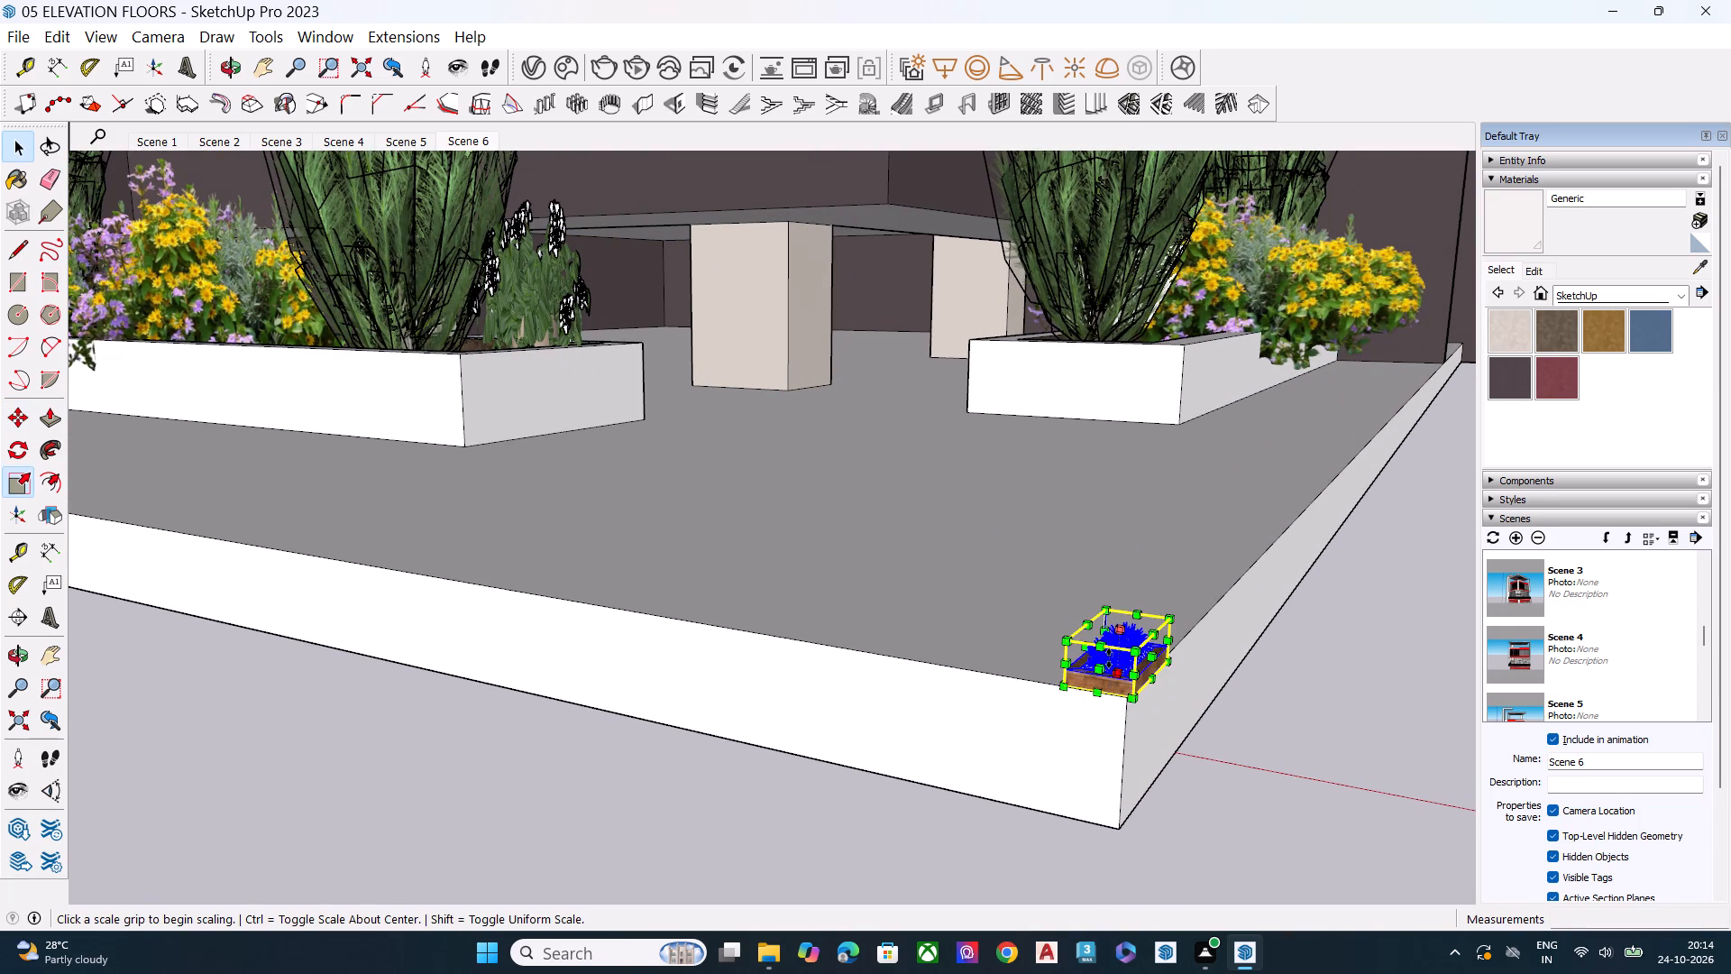
pyautogui.scroll(4, 1095, 648)
pyautogui.click(1086, 648)
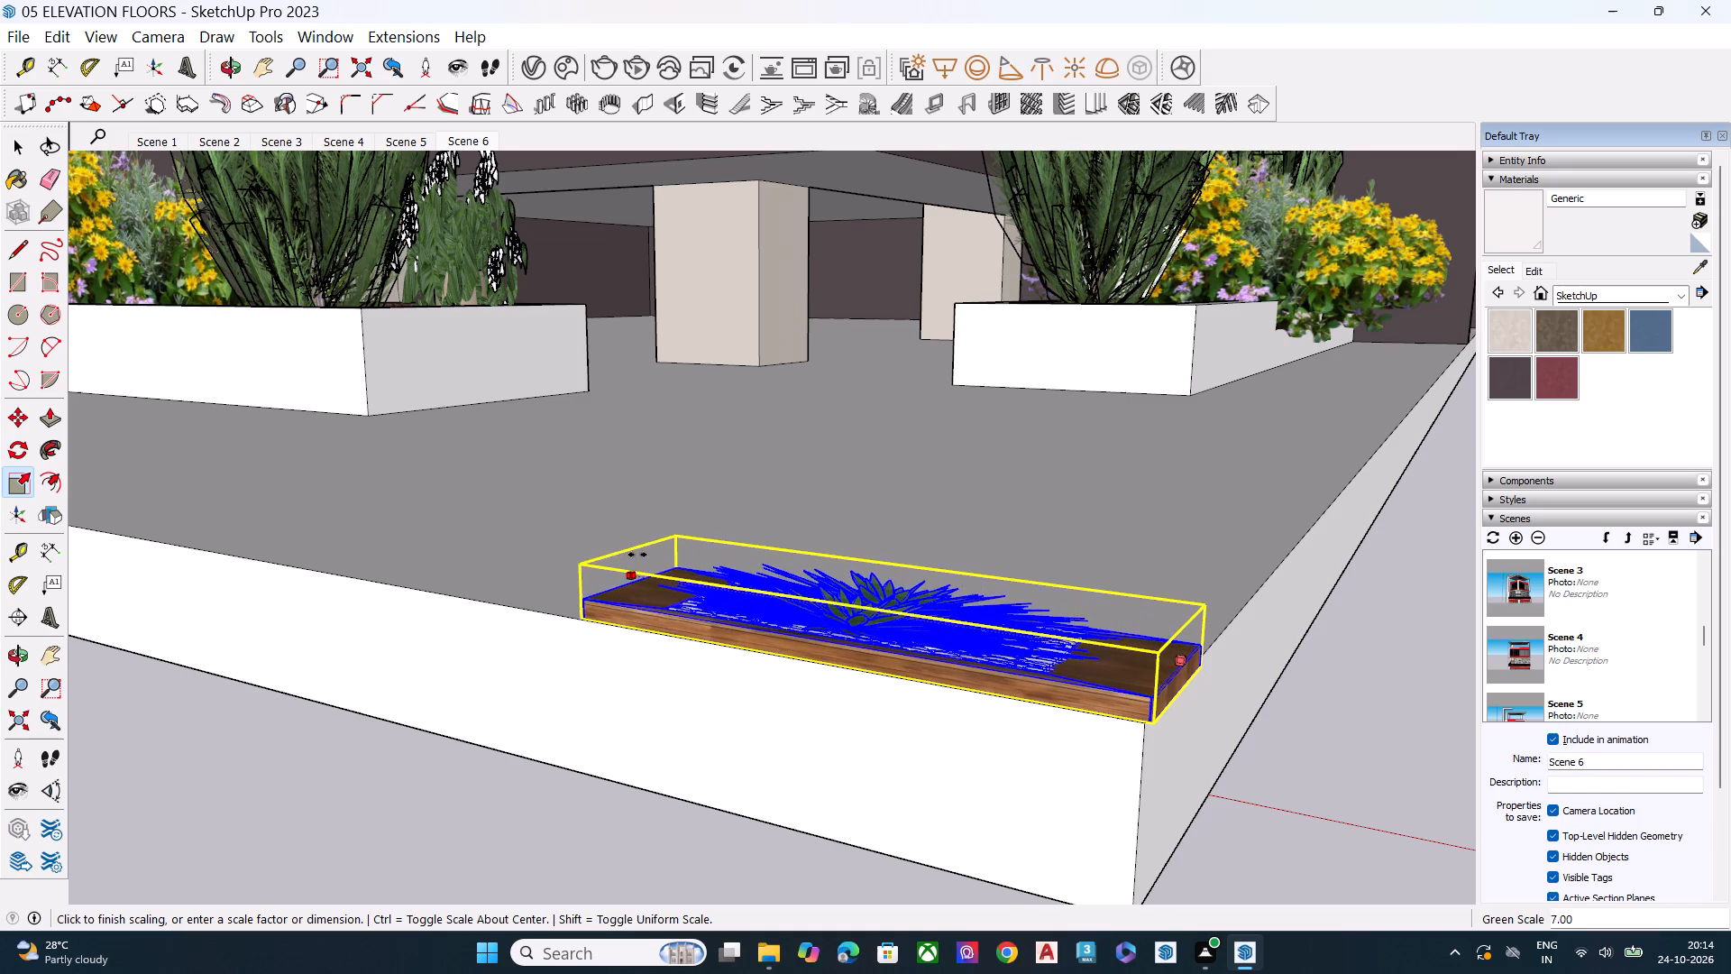
pyautogui.scroll(-4, 637, 555)
pyautogui.click(637, 555)
pyautogui.press('space')
# Stretch the planter box lengthwise along the base slab's side edge, almost to the slab's far corner.
pyautogui.scroll(3, 769, 576)
pyautogui.scroll(-1, 783, 576)
pyautogui.scroll(2, 783, 576)
pyautogui.press('s')
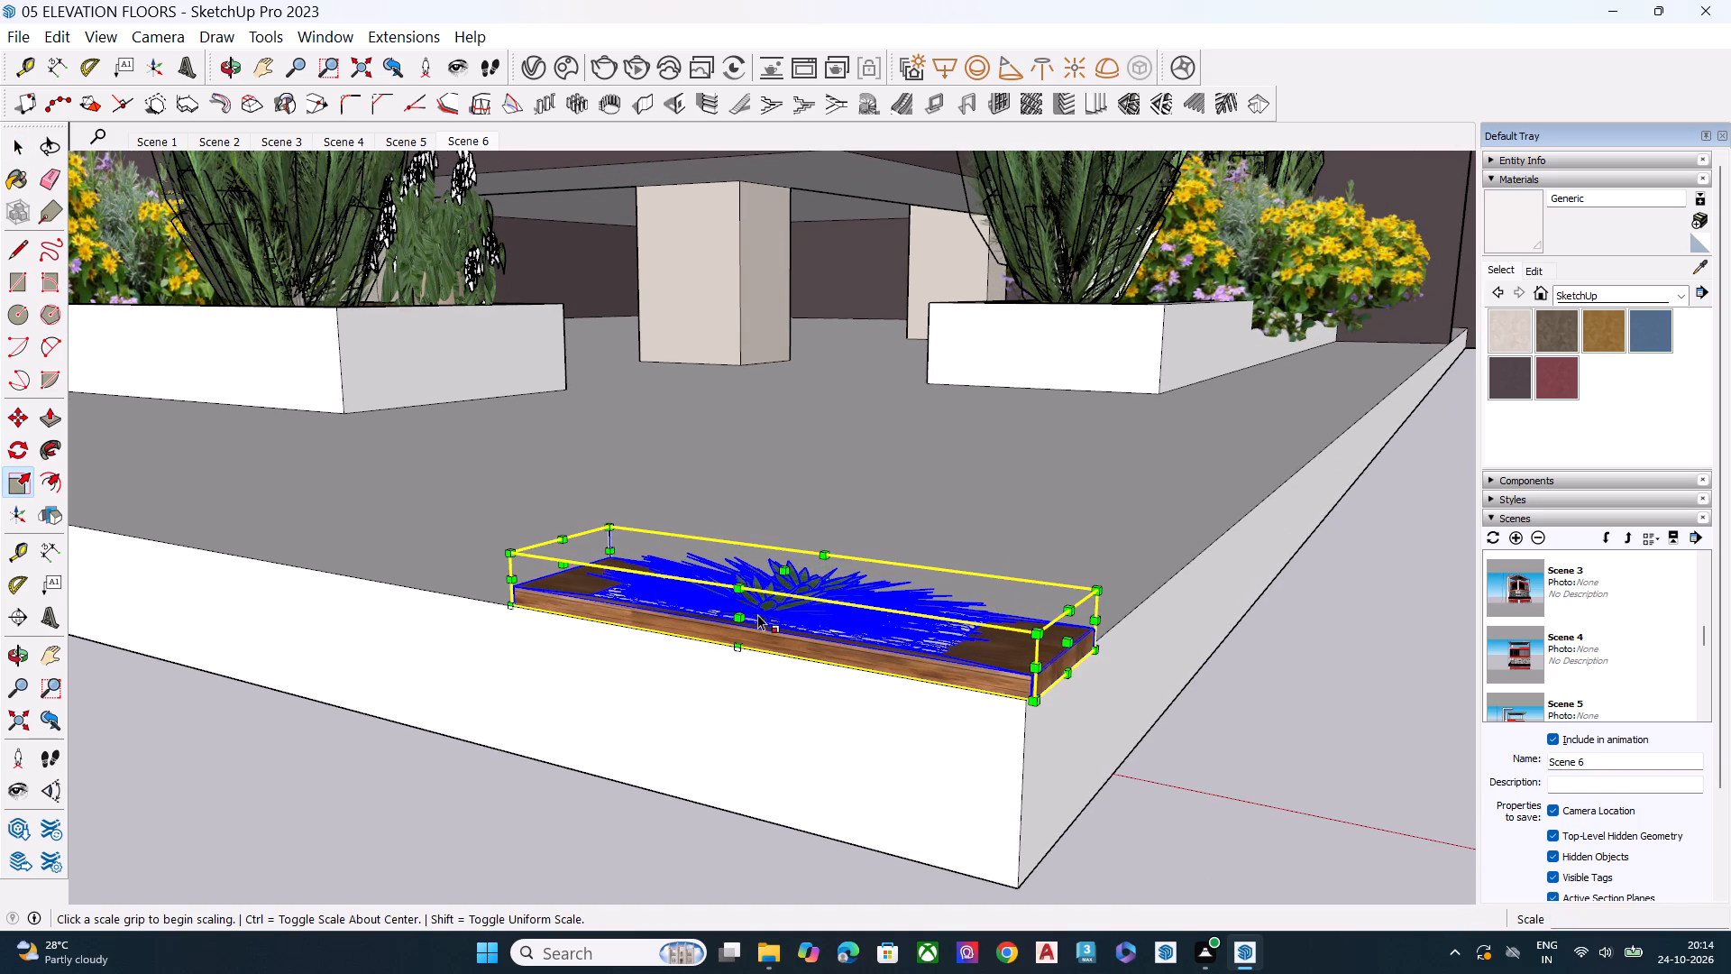
pyautogui.click(824, 578)
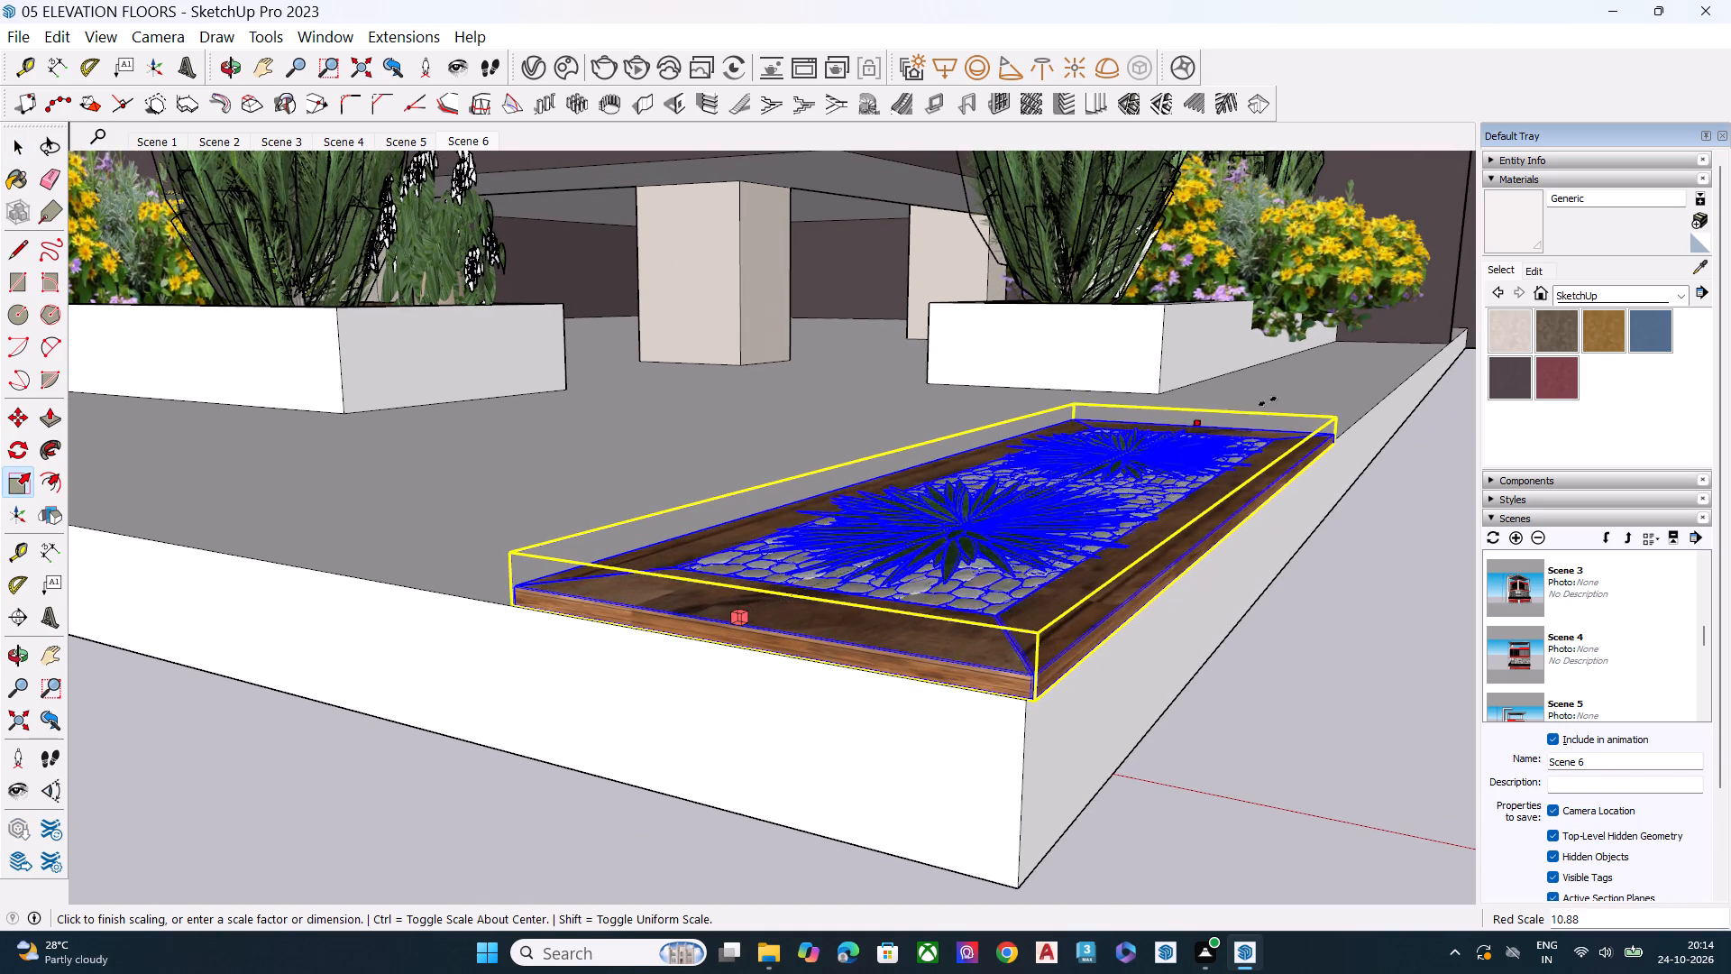
pyautogui.click(1415, 325)
pyautogui.press('space')
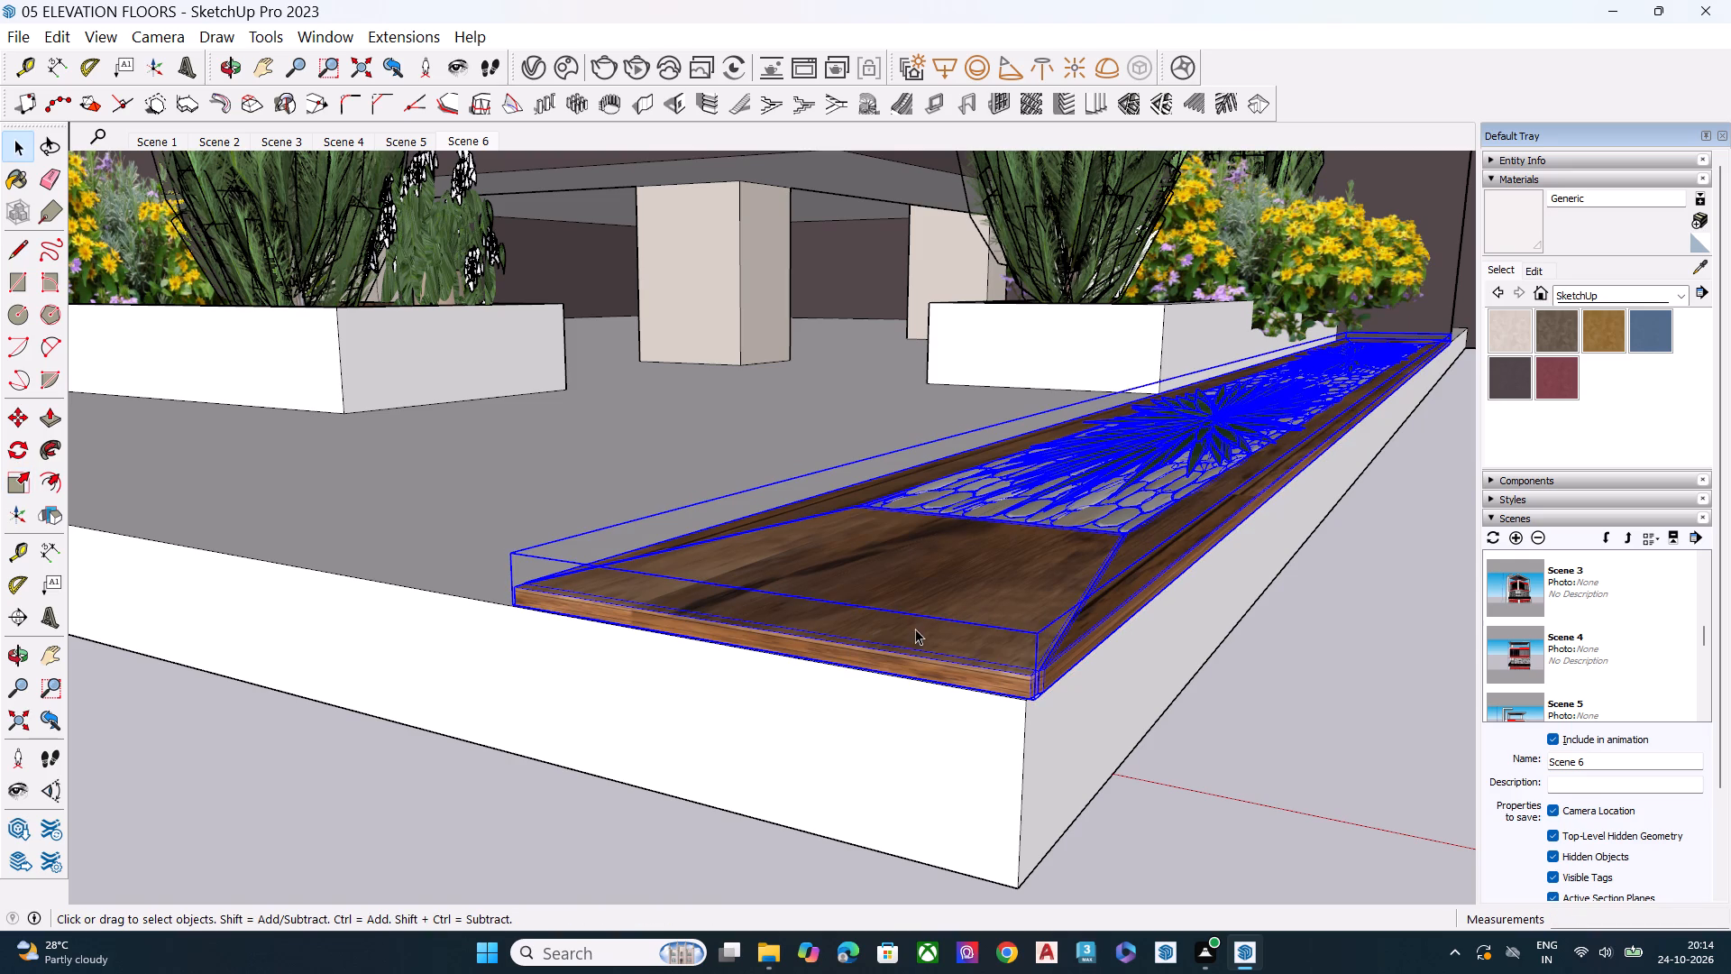
# Scale the planter box's height upward to about 12.2 times and deselect it.
pyautogui.press('s')
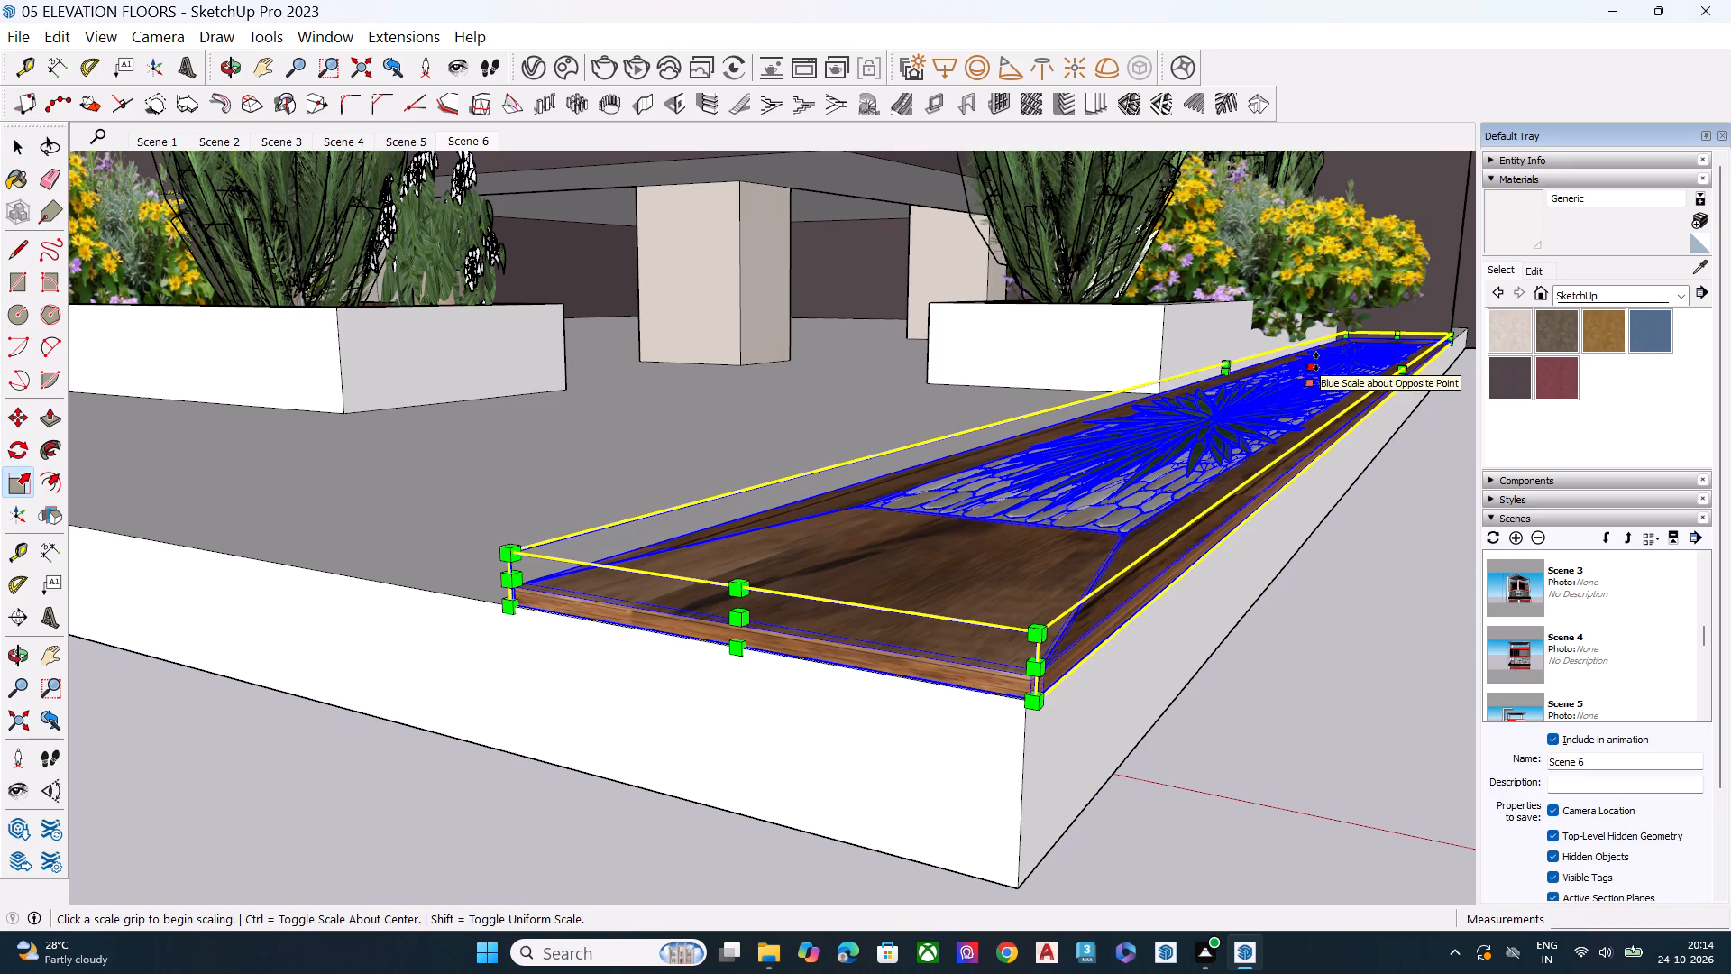
pyautogui.click(1316, 362)
pyautogui.click(1319, 179)
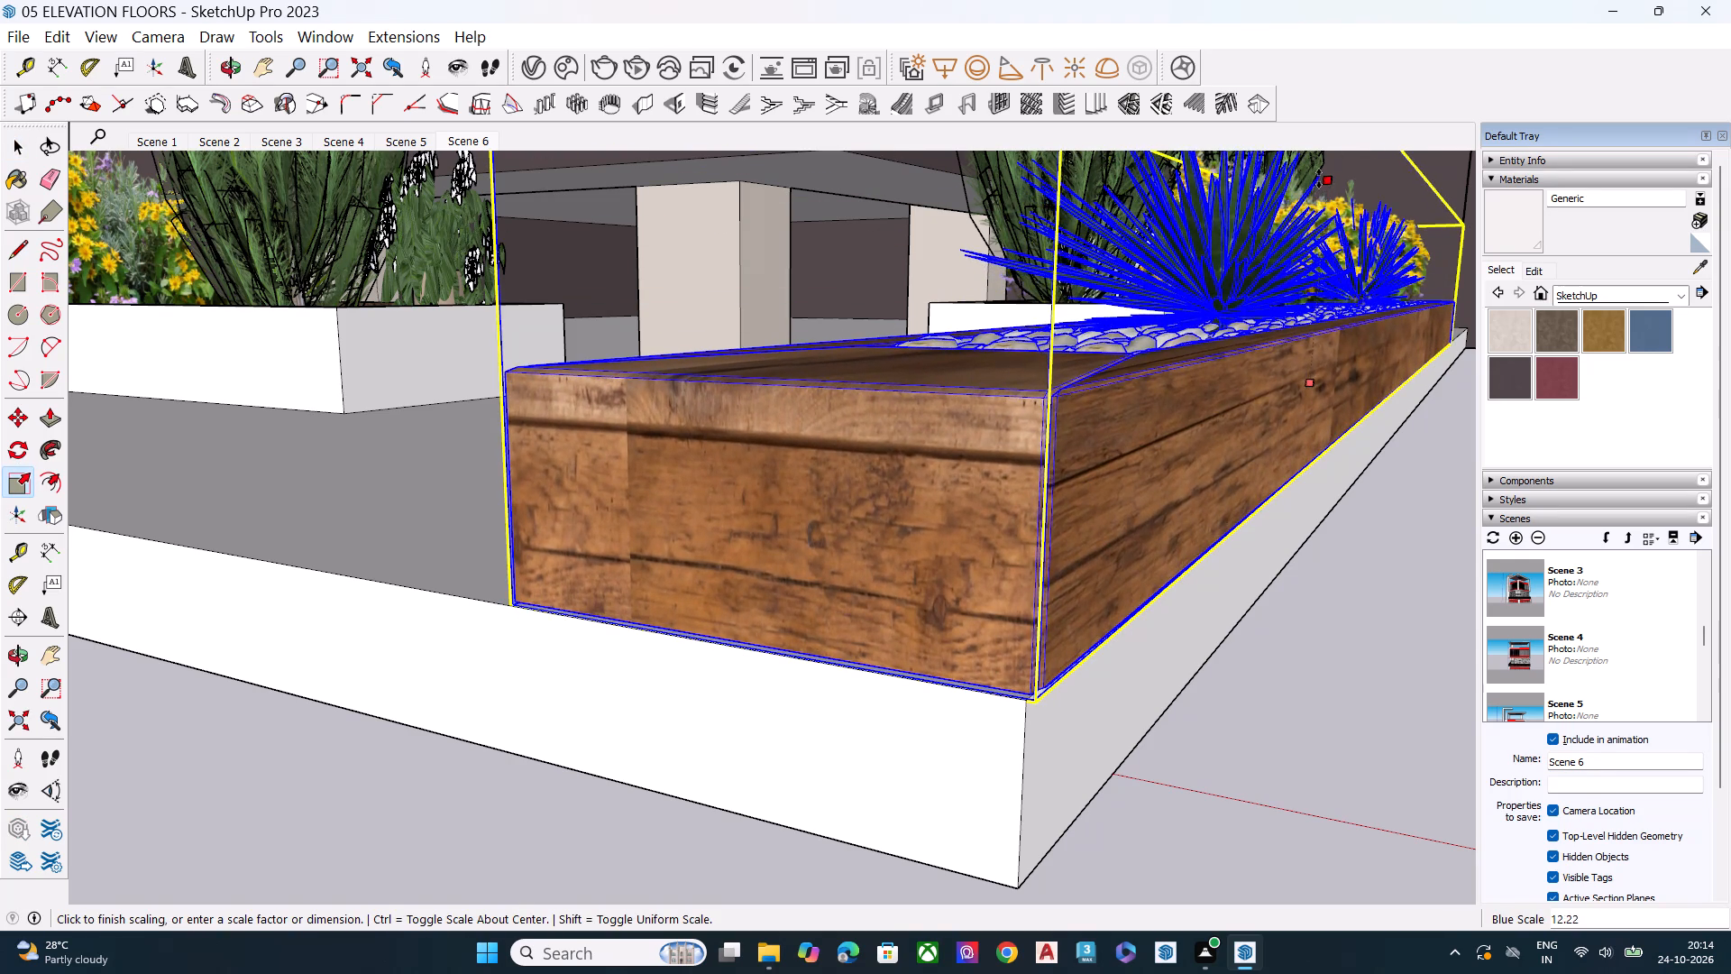
pyautogui.press('space')
pyautogui.scroll(-1, 1149, 594)
pyautogui.scroll(1, 1144, 599)
pyautogui.scroll(-5, 1133, 607)
pyautogui.click(1225, 712)
# Select the planter box and scale it slightly taller from its top face.
pyautogui.scroll(-3, 1147, 704)
pyautogui.scroll(1, 1143, 710)
pyautogui.scroll(-8, 1143, 710)
pyautogui.scroll(2, 1140, 711)
pyautogui.scroll(-1, 1135, 715)
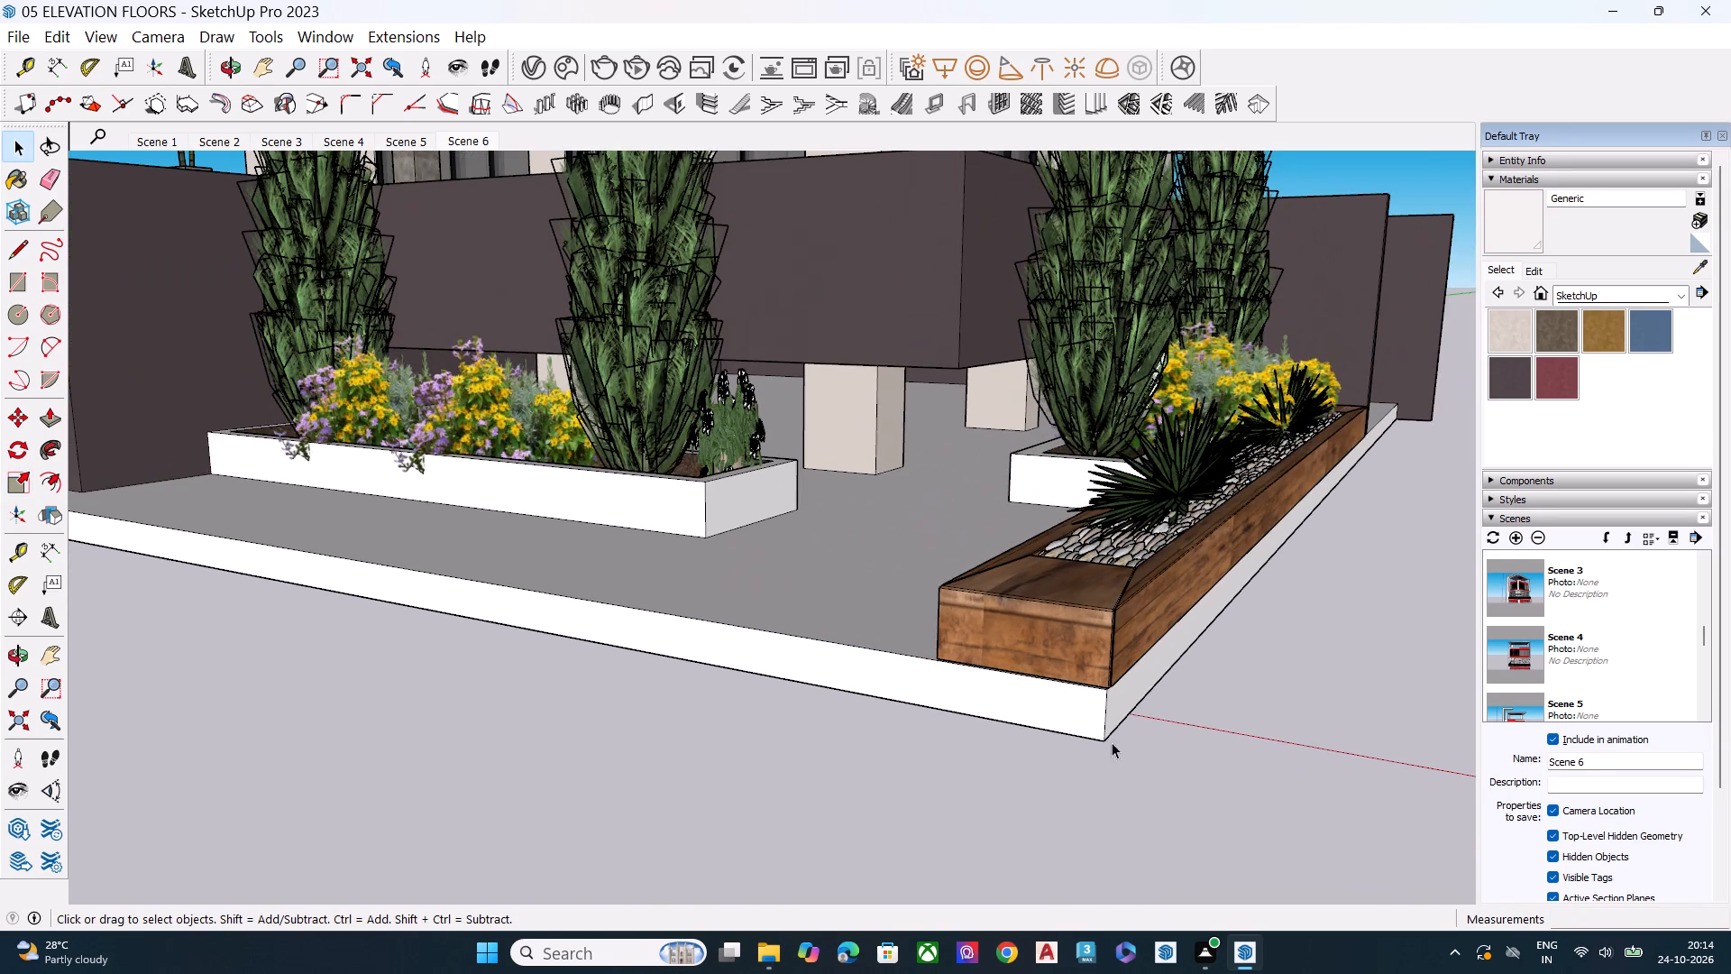
pyautogui.moveTo(996, 659); pyautogui.dragTo(986, 489, button='middle')
pyautogui.scroll(-3, 996, 543)
pyautogui.scroll(1, 989, 581)
pyautogui.scroll(-6, 984, 611)
pyautogui.moveTo(1259, 534); pyautogui.dragTo(1209, 662, button='middle')
pyautogui.scroll(-1, 1259, 539)
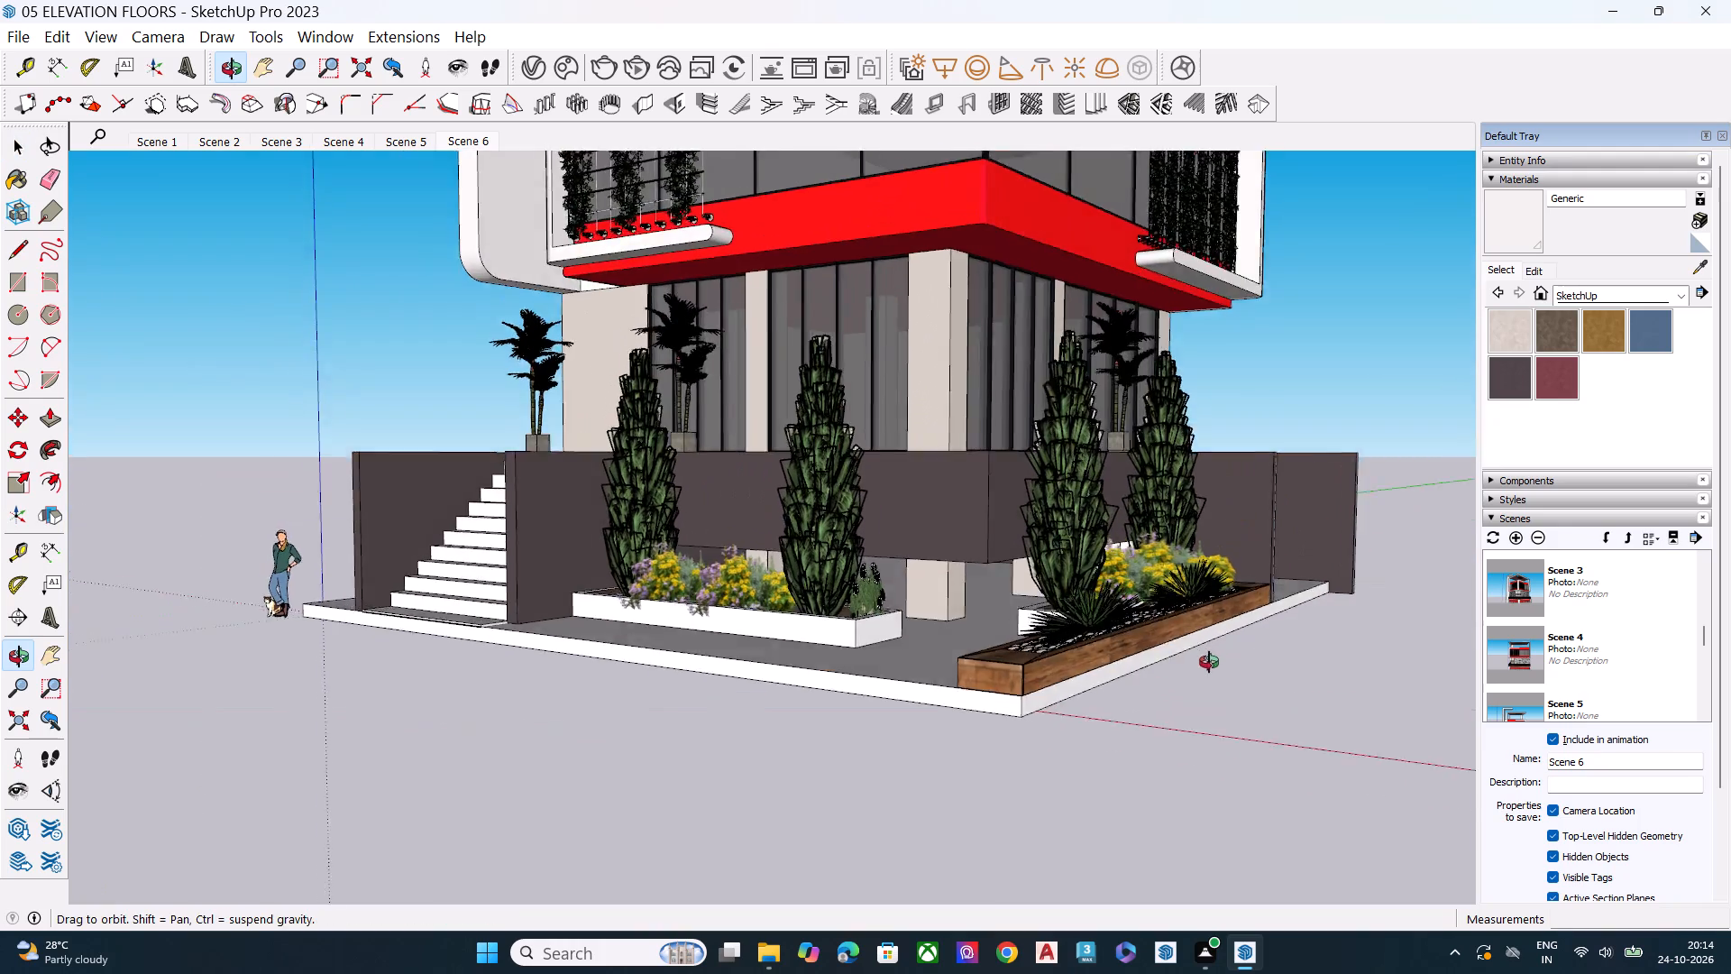
pyautogui.moveTo(1209, 662); pyautogui.dragTo(1168, 700, button='middle')
pyautogui.scroll(5, 1141, 719)
pyautogui.click(1094, 666)
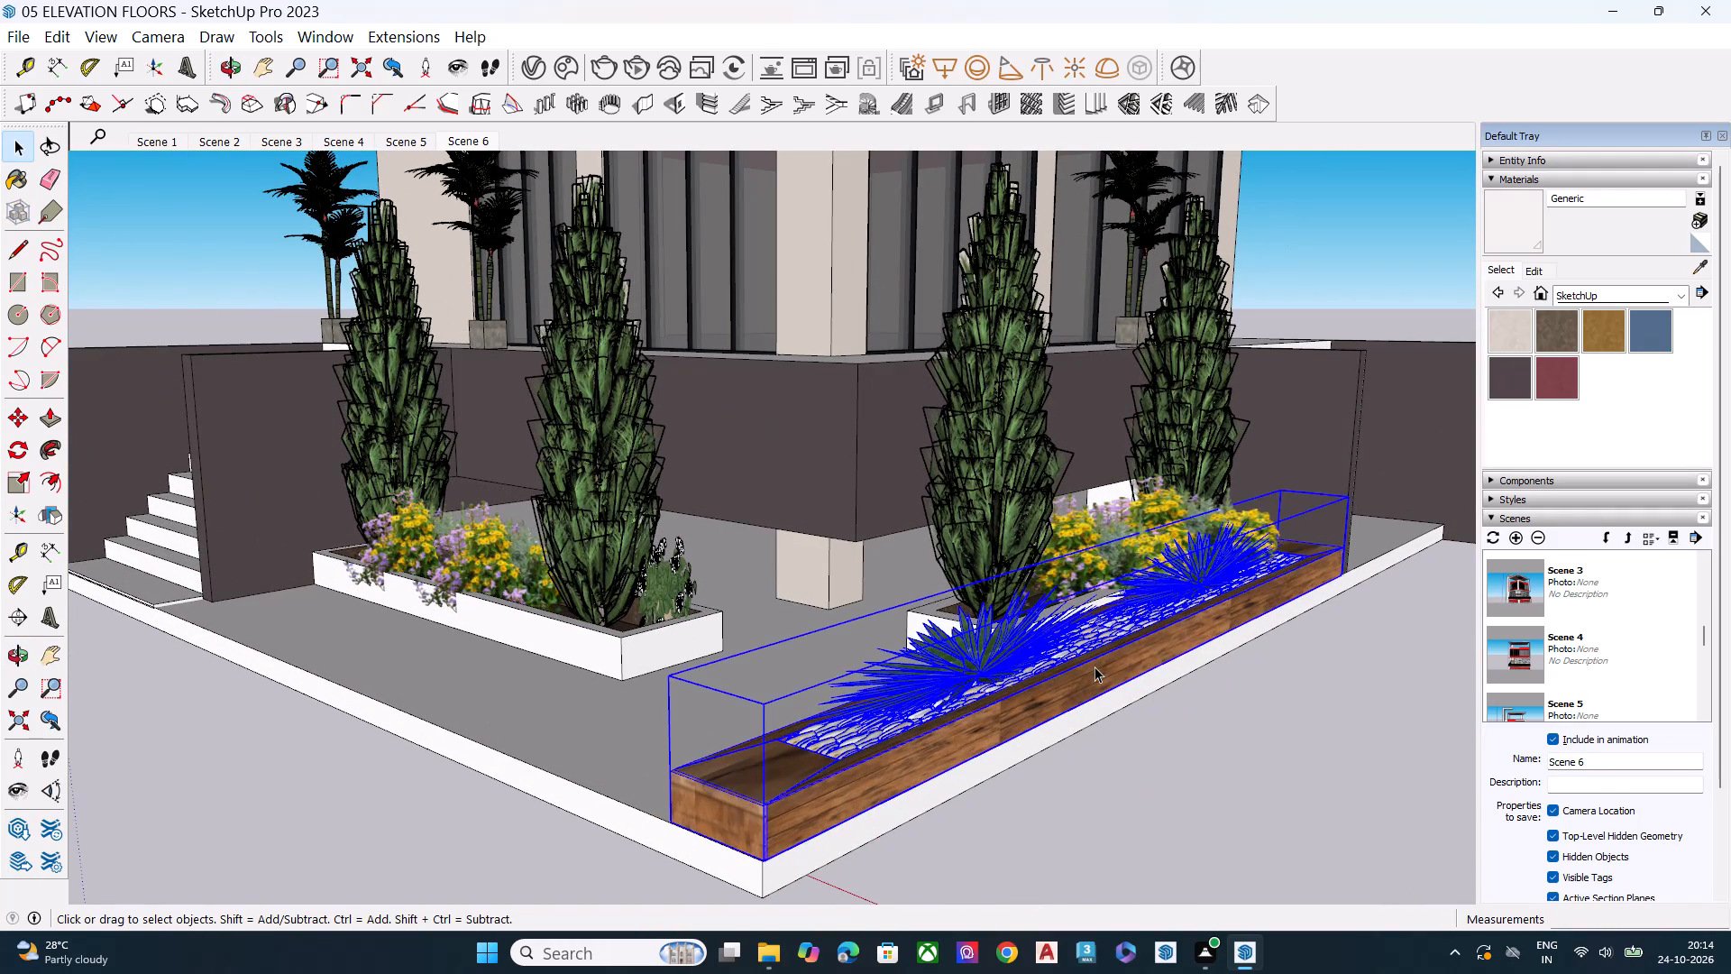
pyautogui.press('s')
pyautogui.click(1116, 550)
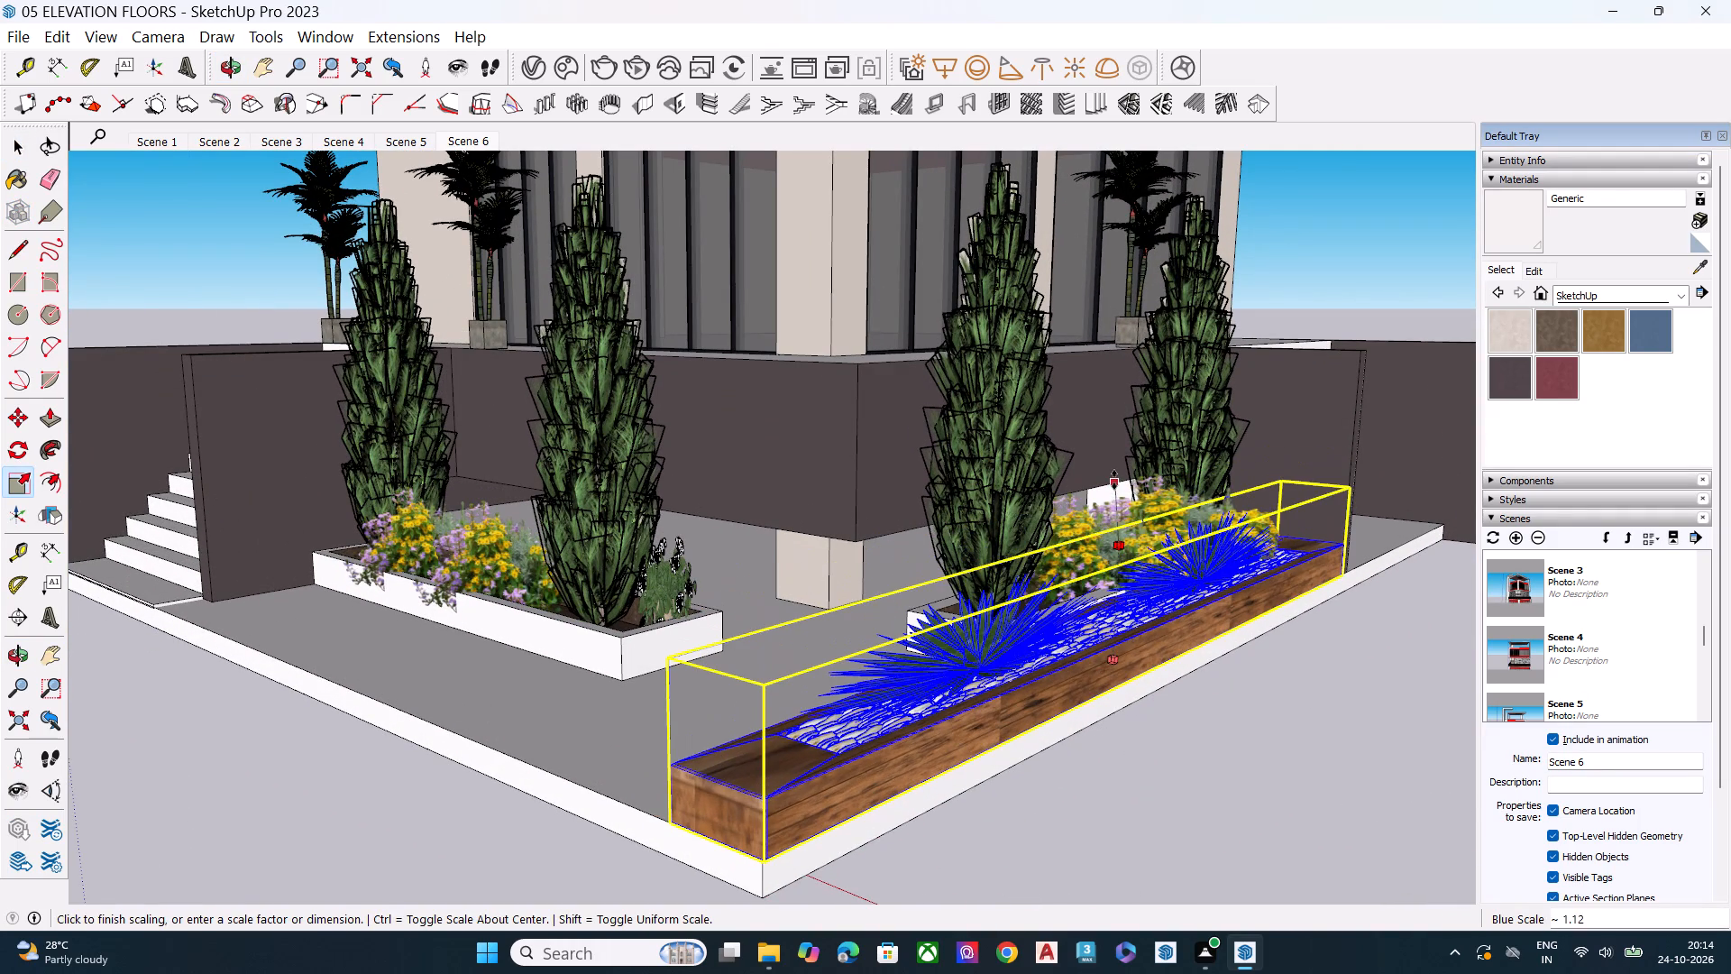
pyautogui.click(1118, 468)
pyautogui.press('space')
# Widen the planter box slightly from its inner long side toward the building, keeping its outer side fixed, and deselect it.
pyautogui.moveTo(1040, 758); pyautogui.dragTo(1470, 750, button='middle')
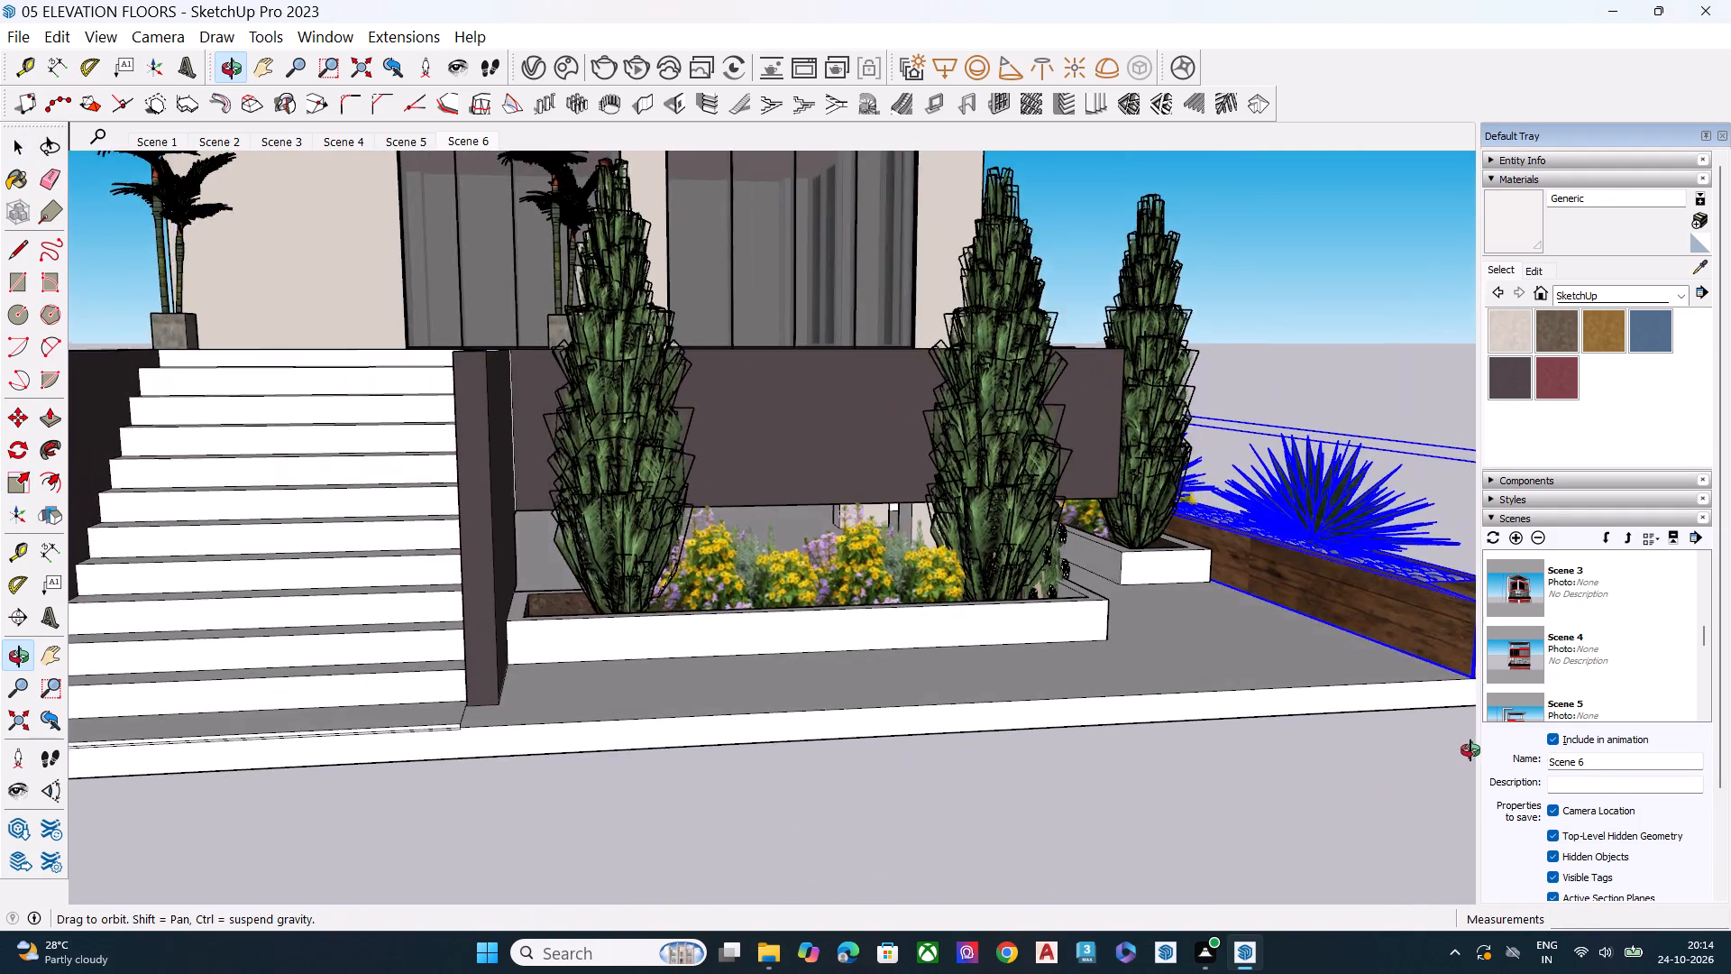
pyautogui.moveTo(1470, 750); pyautogui.dragTo(1275, 780, button='middle')
pyautogui.scroll(1, 1232, 616)
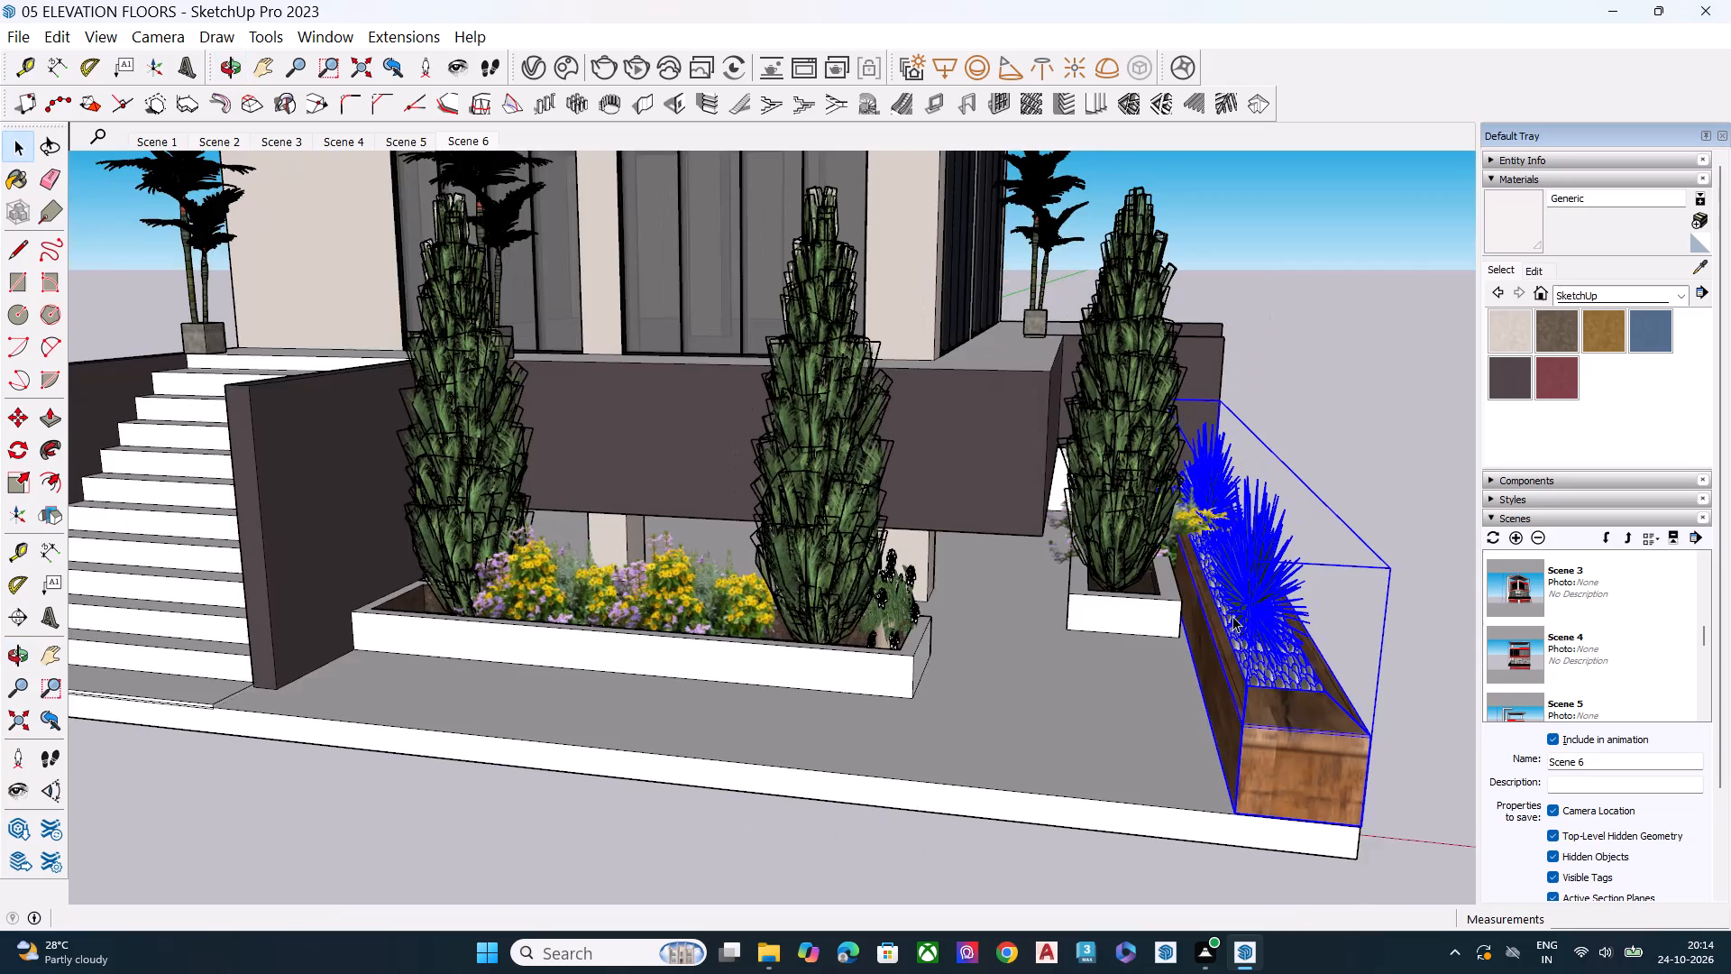
pyautogui.scroll(1, 1232, 616)
pyautogui.scroll(-2, 1232, 616)
pyautogui.scroll(2, 1232, 616)
pyautogui.press('s')
pyautogui.click(1192, 543)
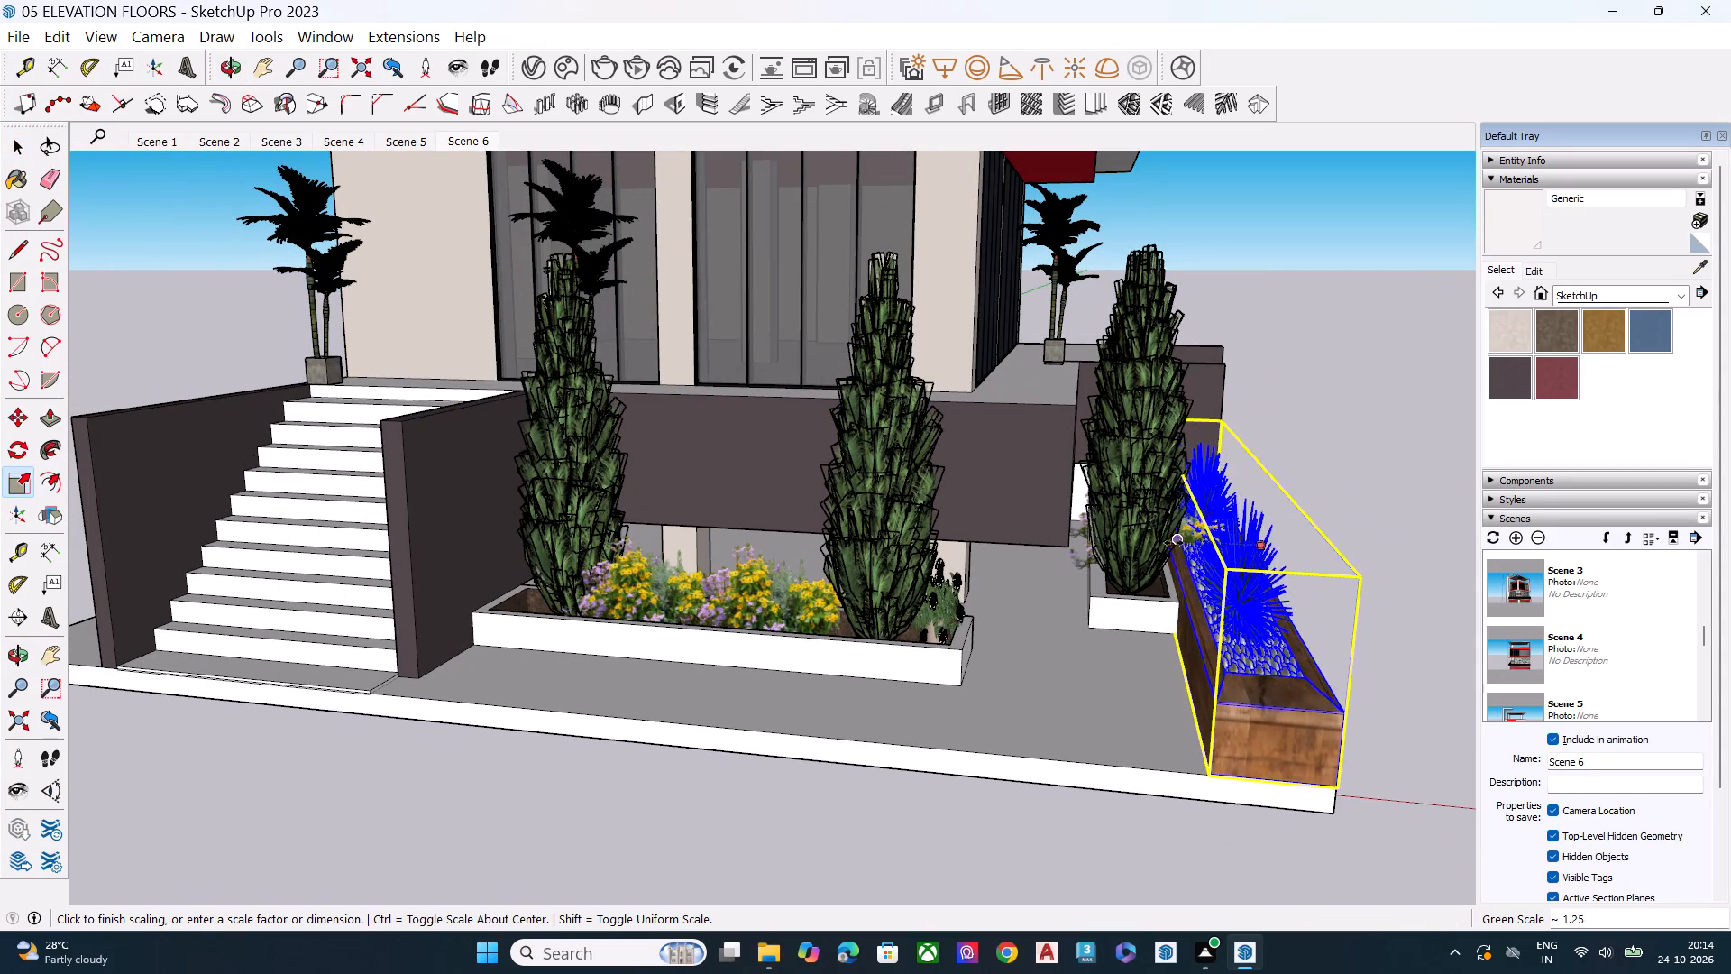
pyautogui.click(1189, 621)
pyautogui.press('space')
pyautogui.click(1396, 658)
# Examine the scaled planter box against the base slab and building corner from several angles.
pyautogui.moveTo(1369, 689); pyautogui.dragTo(1267, 623, button='middle')
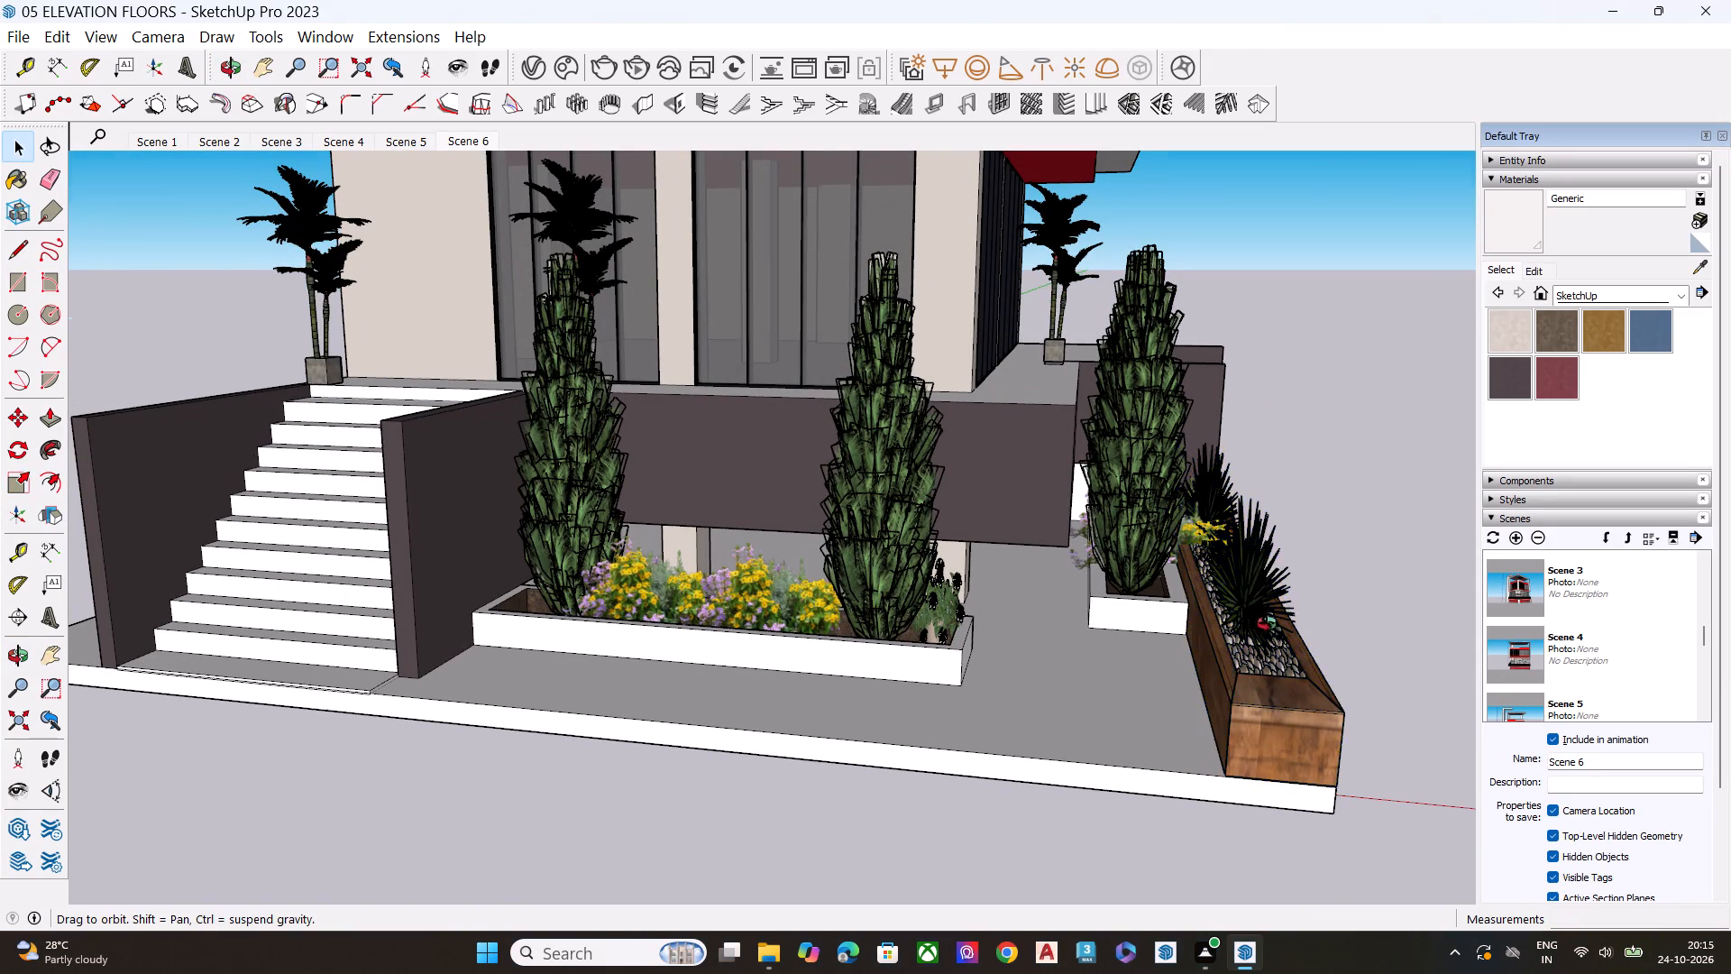
pyautogui.moveTo(1267, 623); pyautogui.dragTo(1104, 580, button='middle')
pyautogui.scroll(5, 1102, 601)
pyautogui.scroll(-19, 1169, 683)
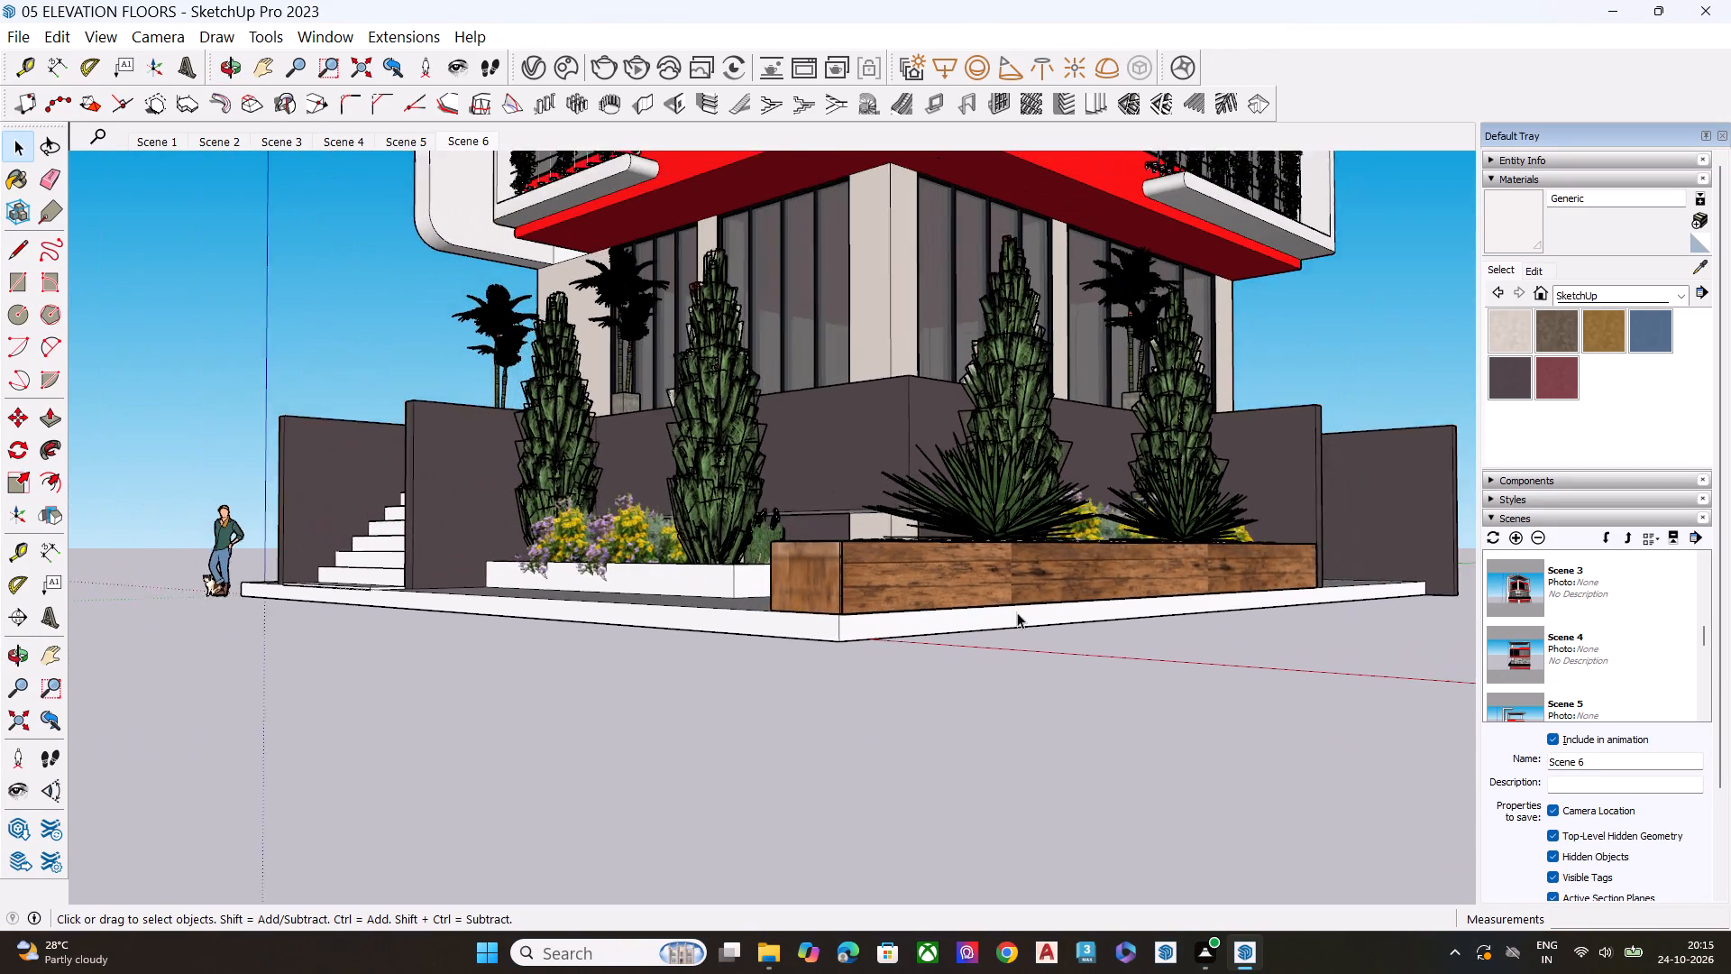
pyautogui.scroll(-8, 1002, 595)
pyautogui.moveTo(976, 582); pyautogui.dragTo(1036, 740, button='middle')
pyautogui.press('space')
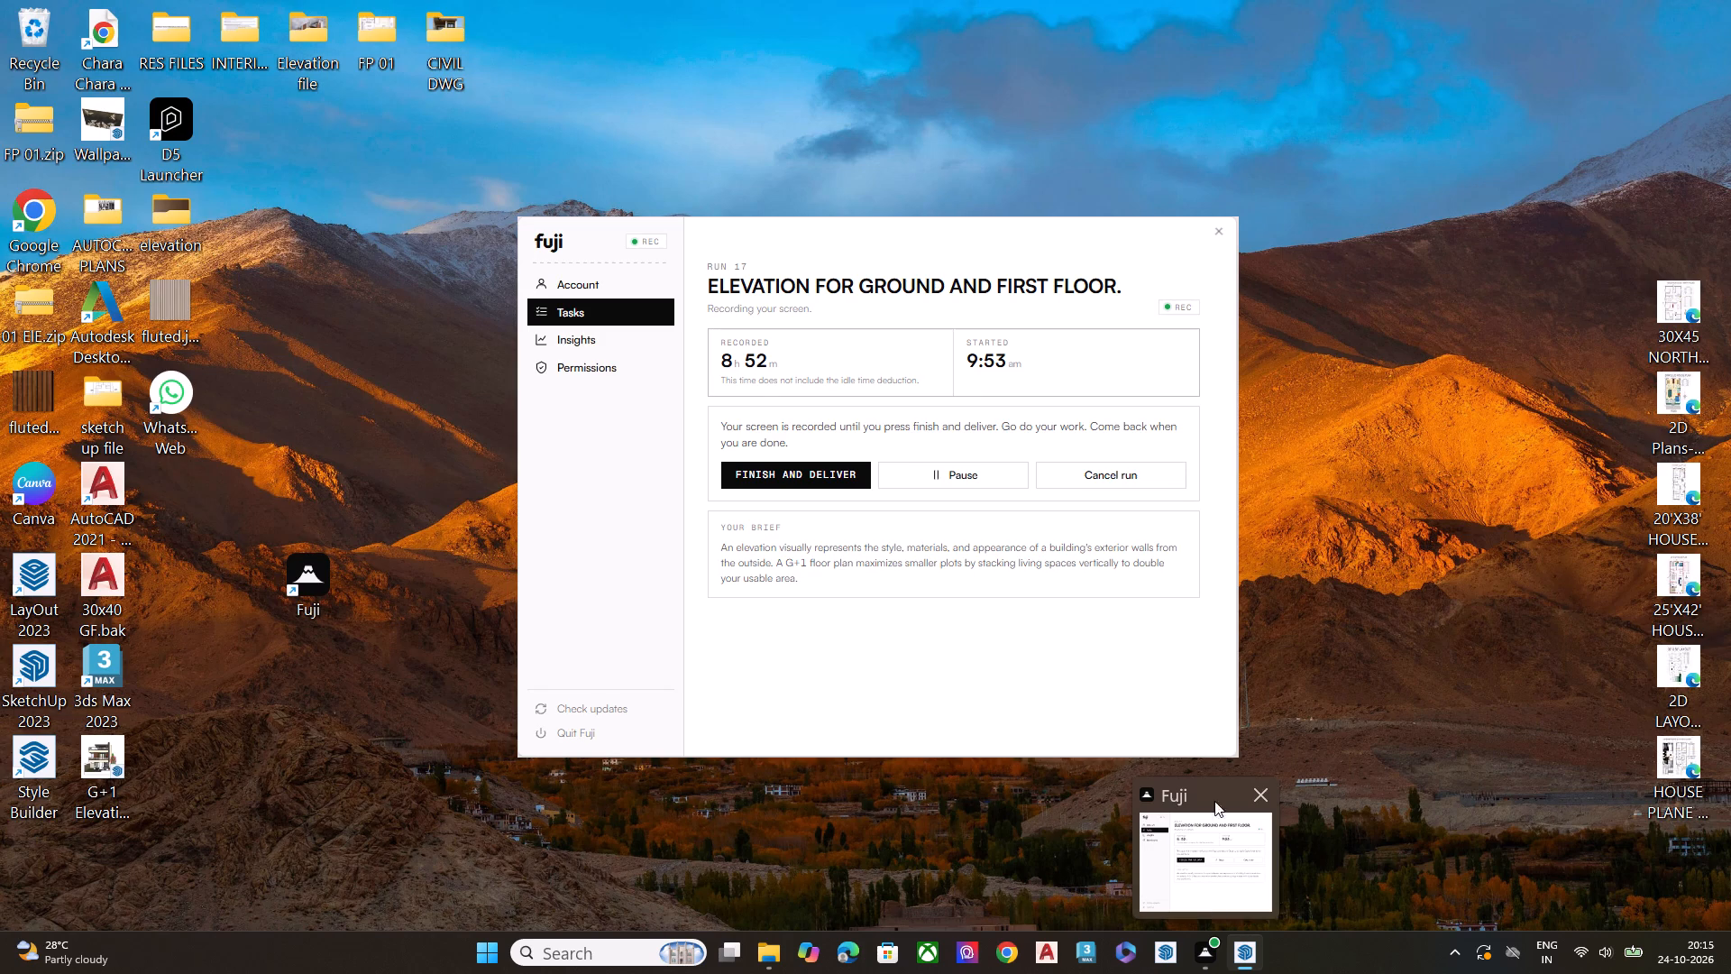
pyautogui.press('space')
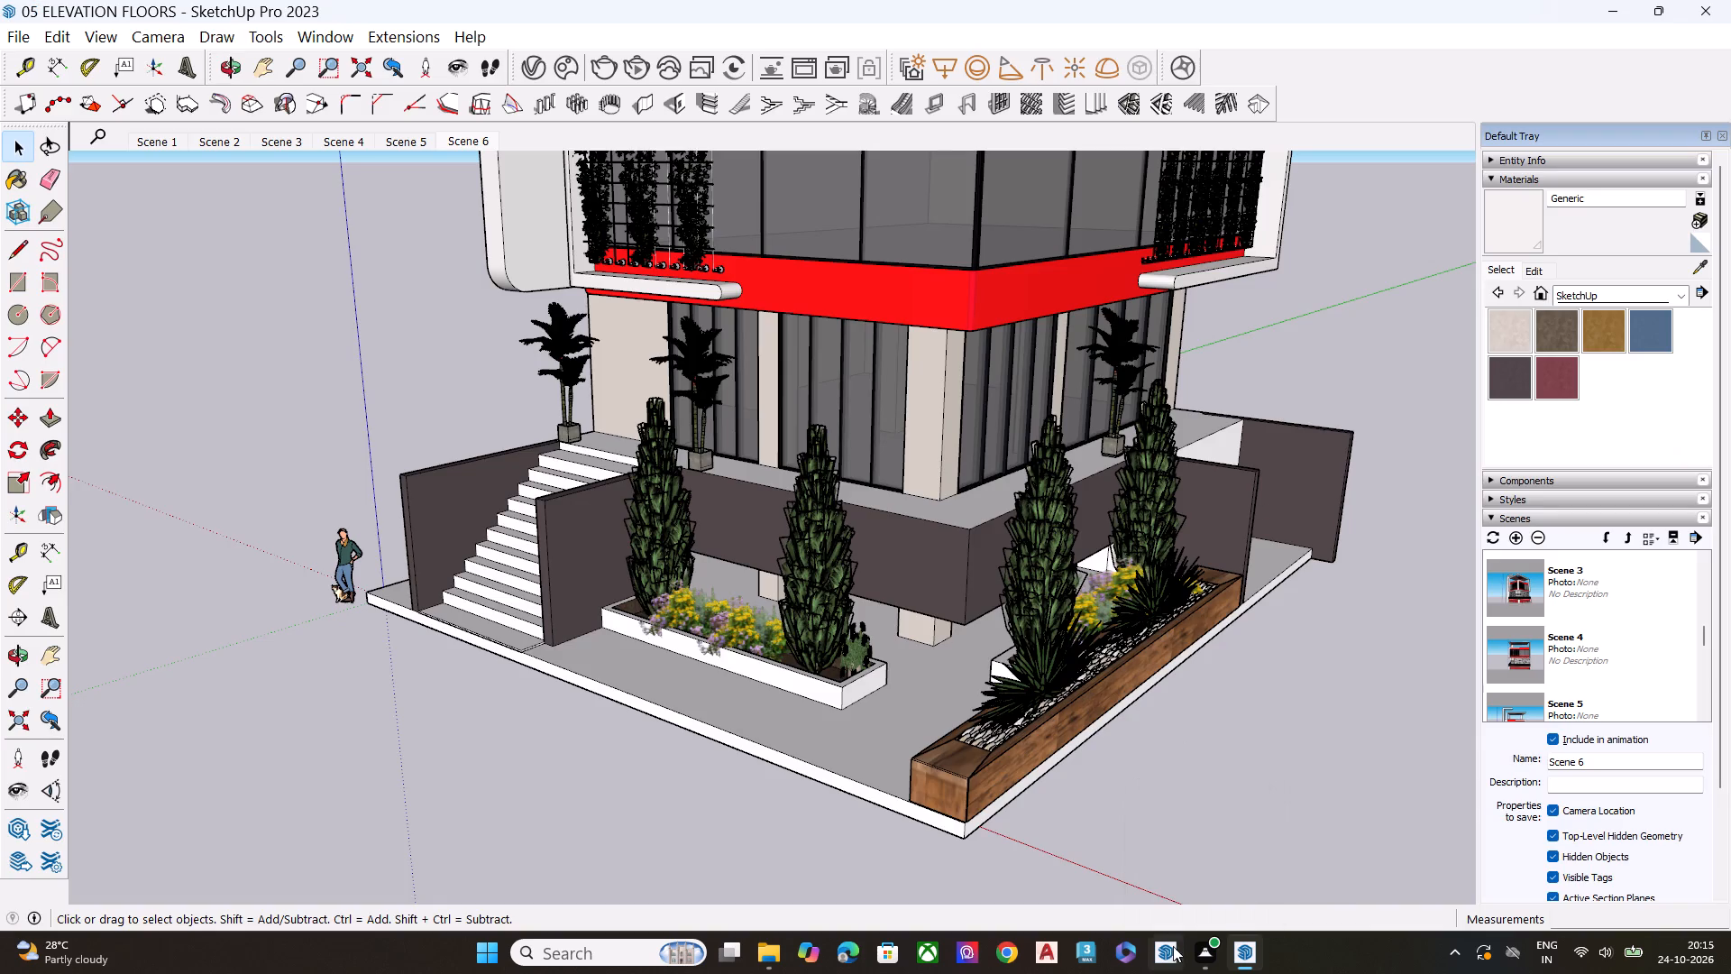
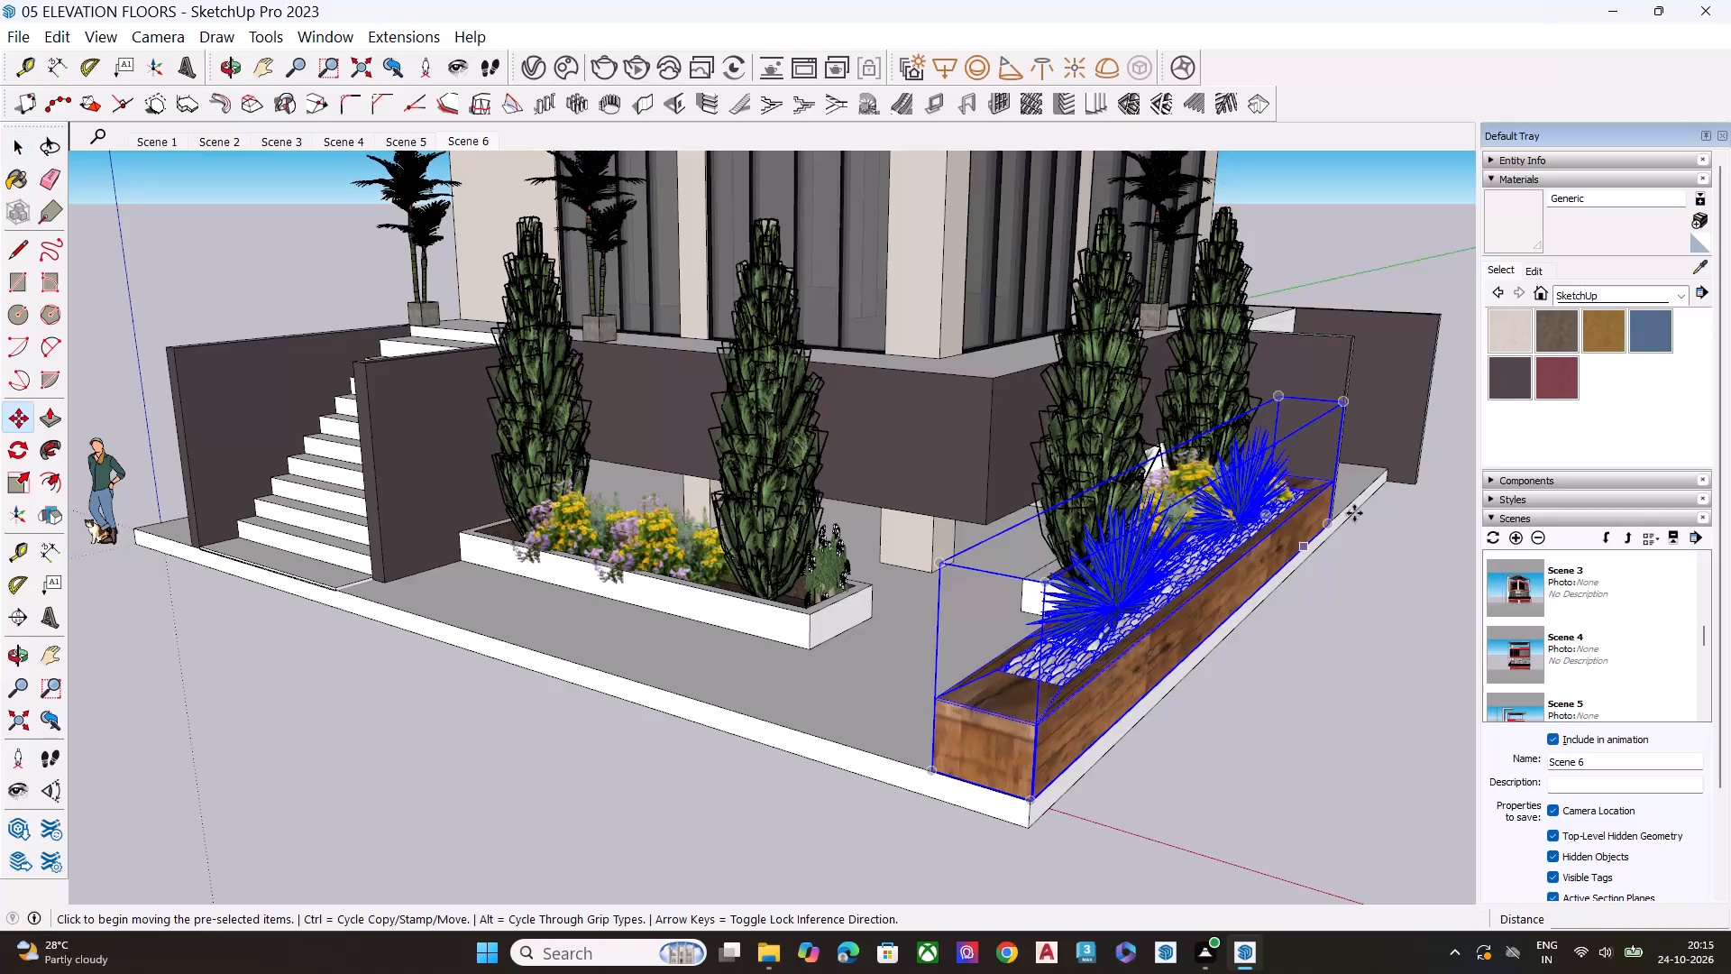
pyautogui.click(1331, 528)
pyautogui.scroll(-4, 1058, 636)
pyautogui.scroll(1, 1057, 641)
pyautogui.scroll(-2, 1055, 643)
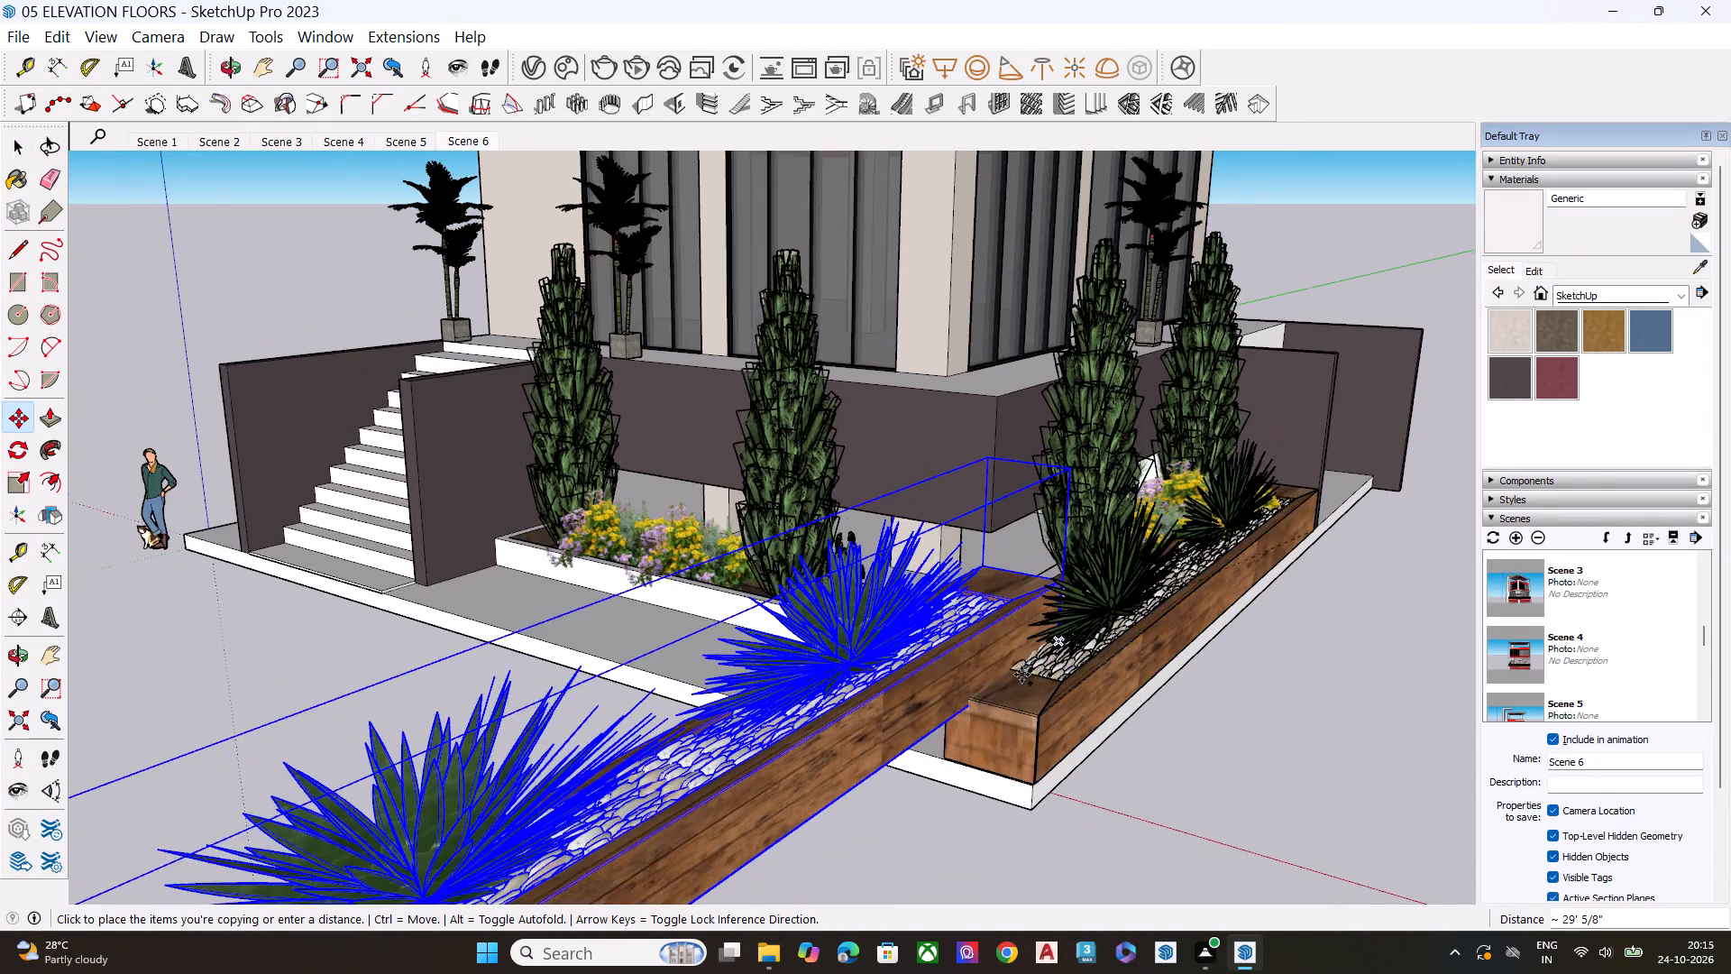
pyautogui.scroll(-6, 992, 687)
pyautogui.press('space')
# Deselect the planter box and examine it with the base slab, stairs and flower beds from several angles.
pyautogui.scroll(-2, 825, 648)
pyautogui.scroll(1, 825, 648)
pyautogui.scroll(-1, 825, 648)
pyautogui.scroll(1, 825, 648)
pyautogui.scroll(-2, 825, 648)
pyautogui.moveTo(1027, 693); pyautogui.dragTo(905, 657, button='middle')
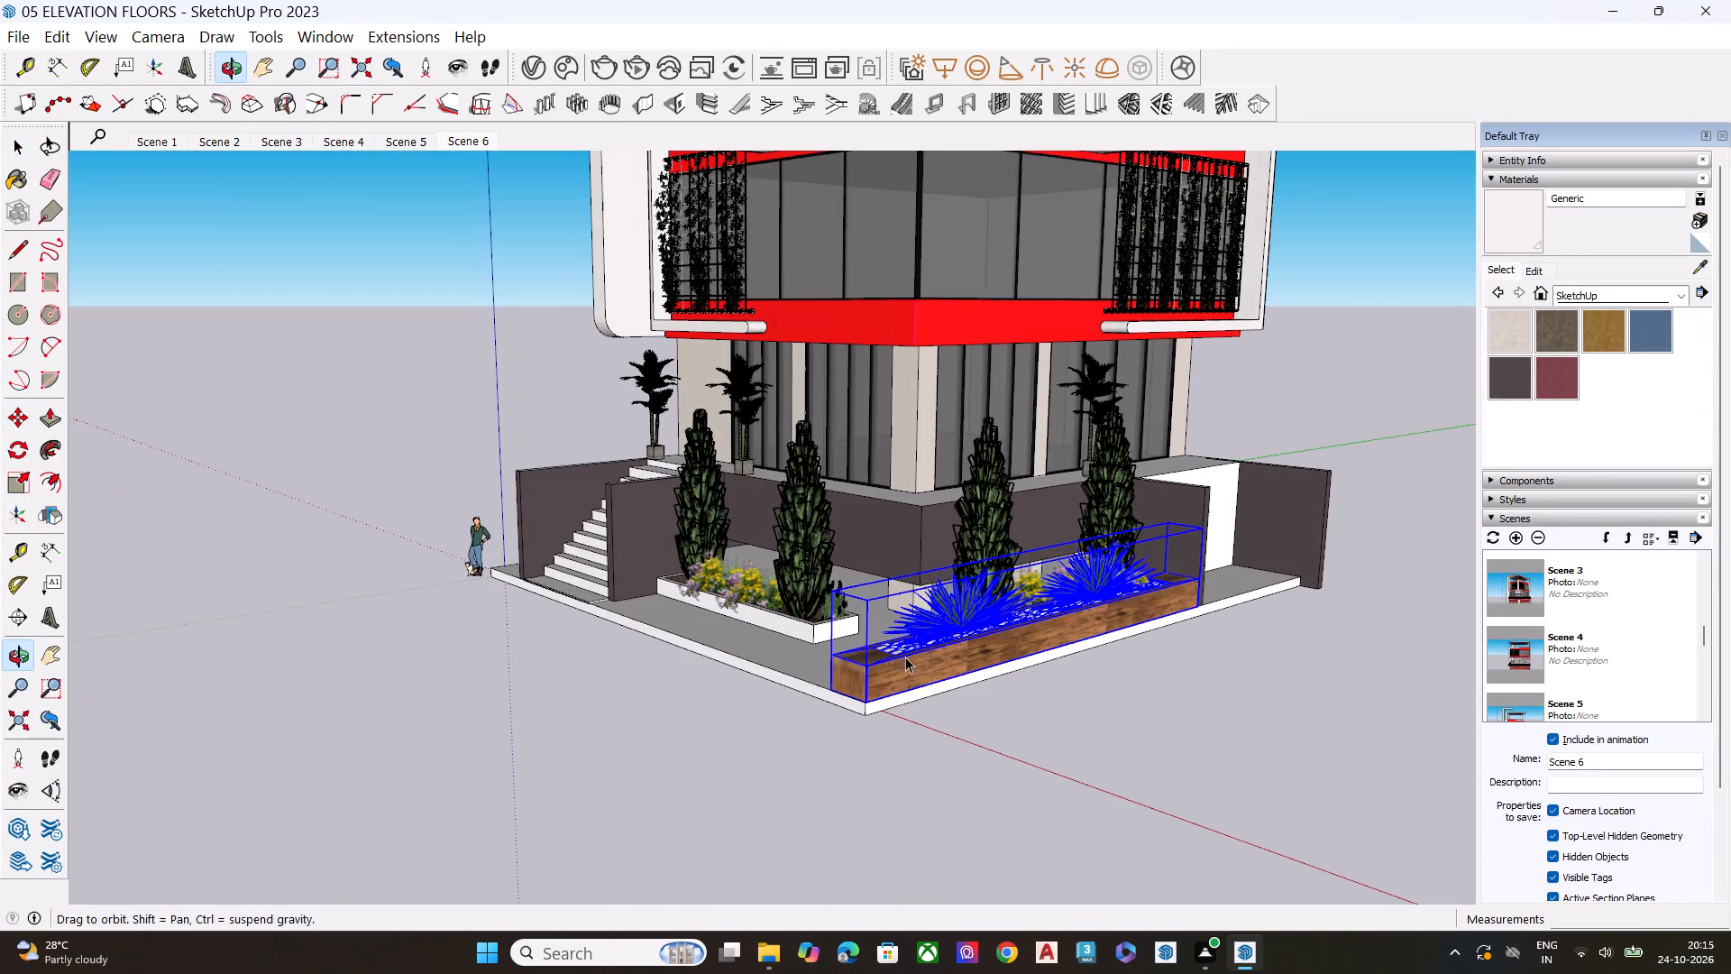
pyautogui.click(1003, 733)
pyautogui.scroll(-1, 934, 683)
pyautogui.scroll(8, 934, 683)
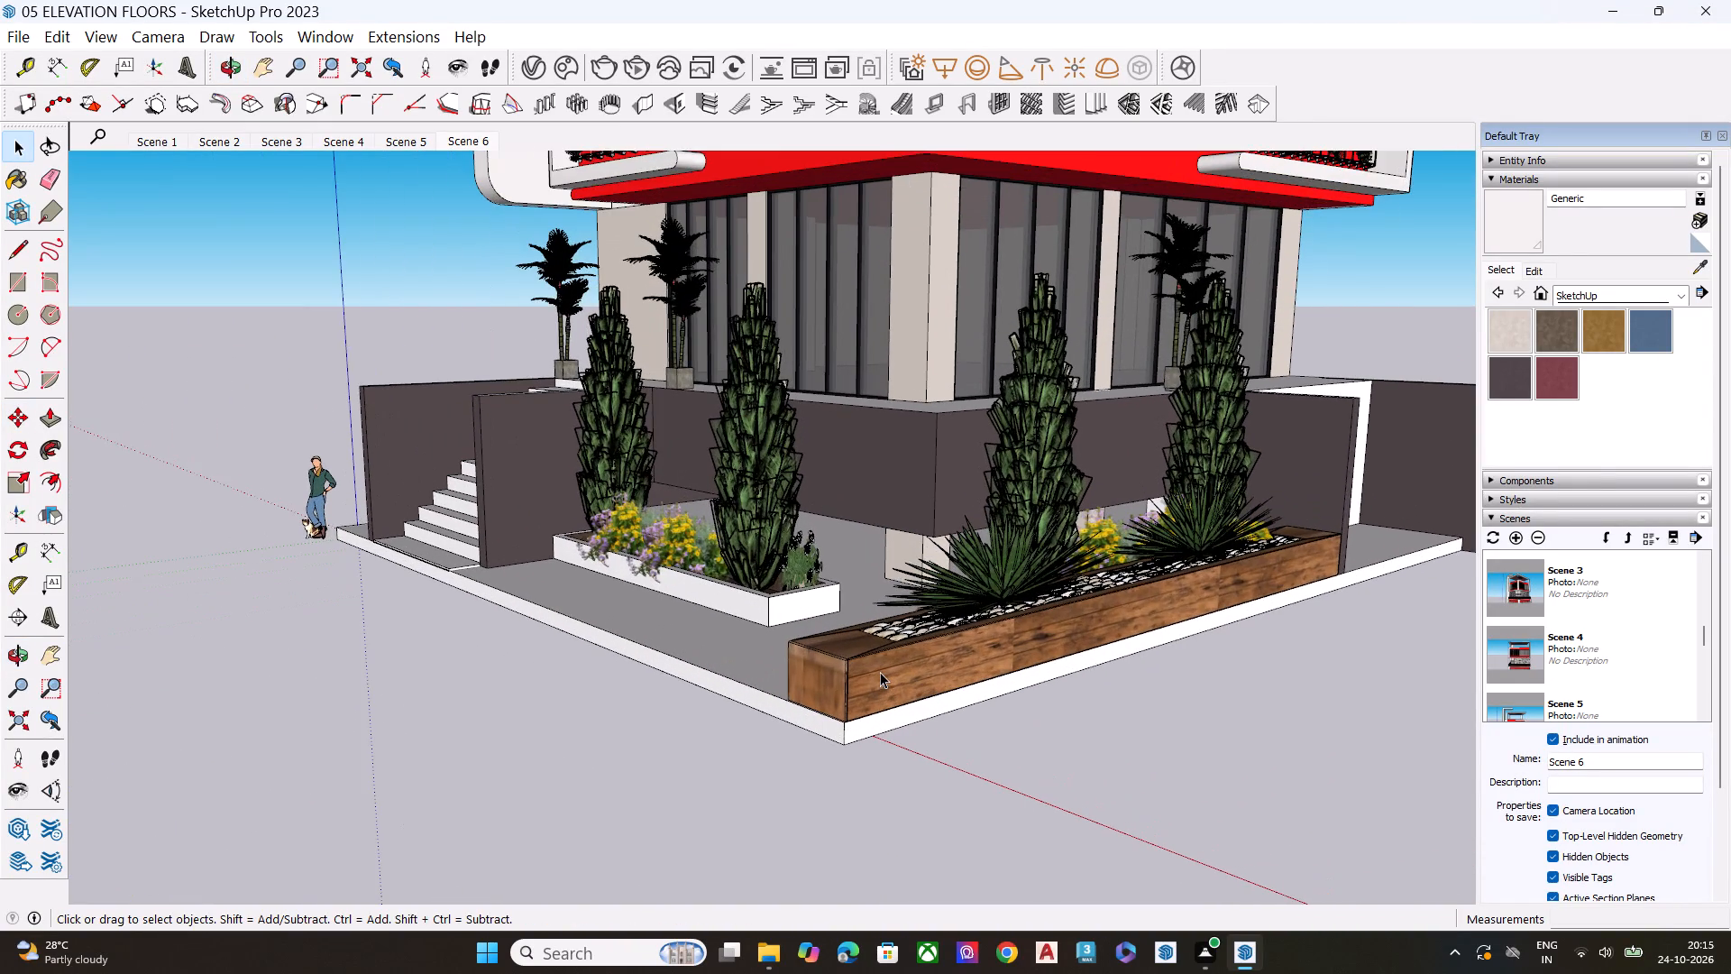
pyautogui.moveTo(602, 679); pyautogui.dragTo(1103, 608, button='middle')
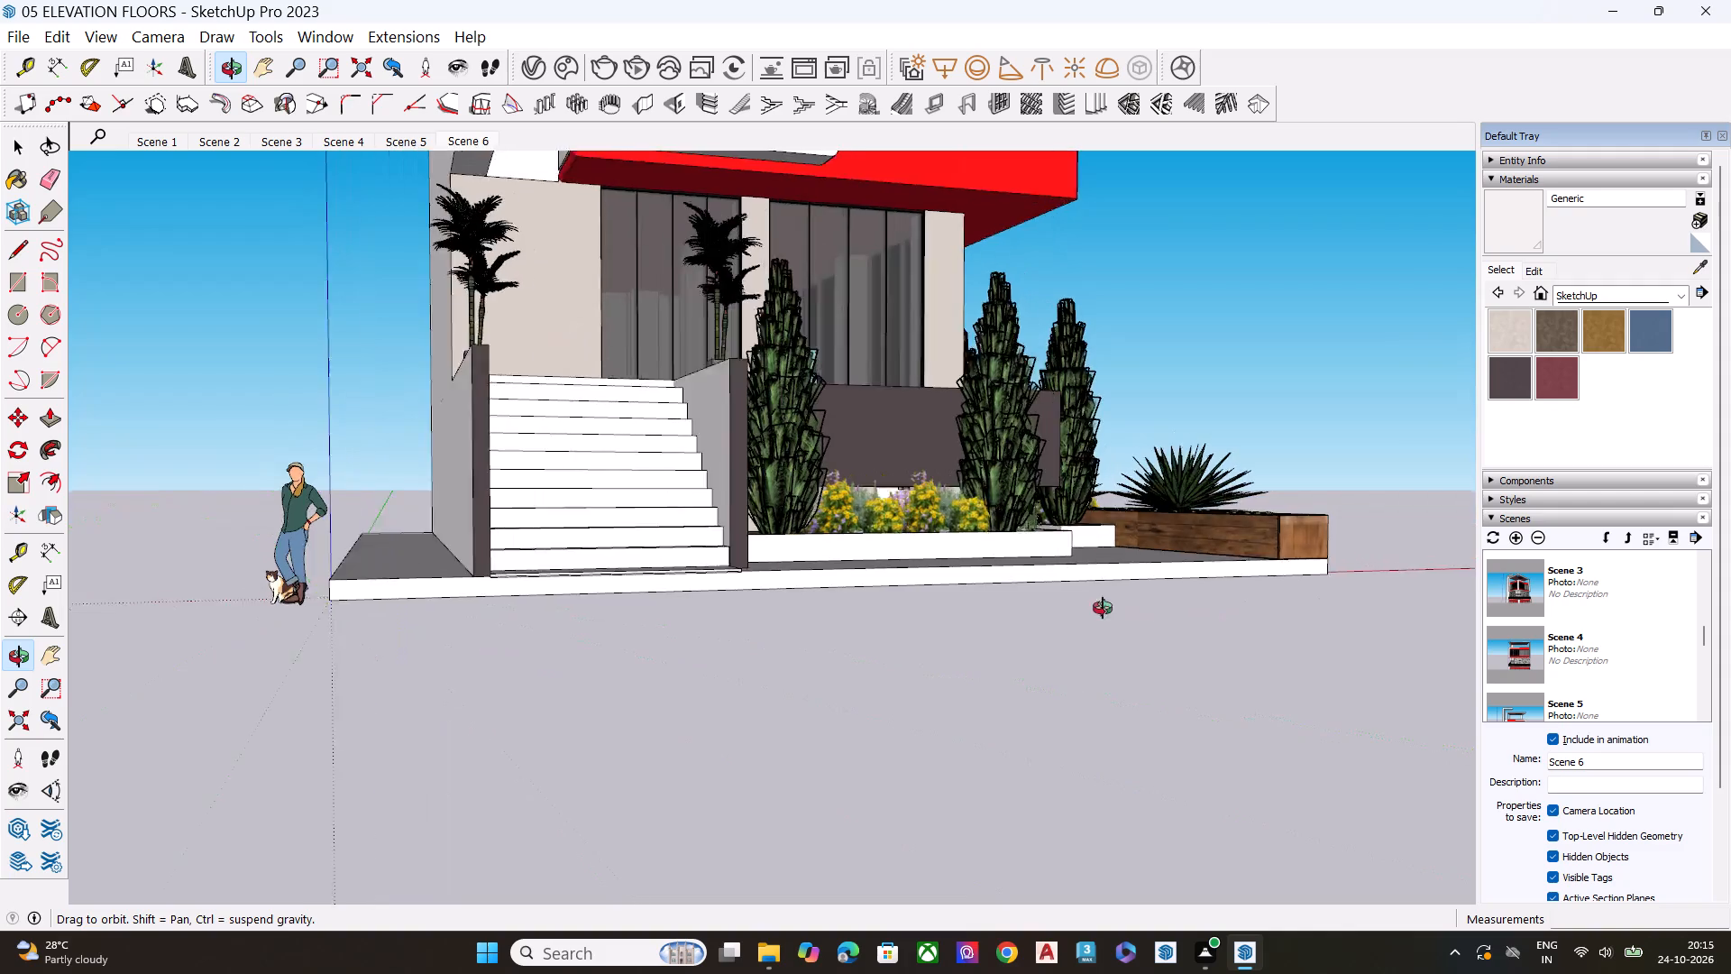
pyautogui.moveTo(1103, 608); pyautogui.dragTo(975, 609, button='middle')
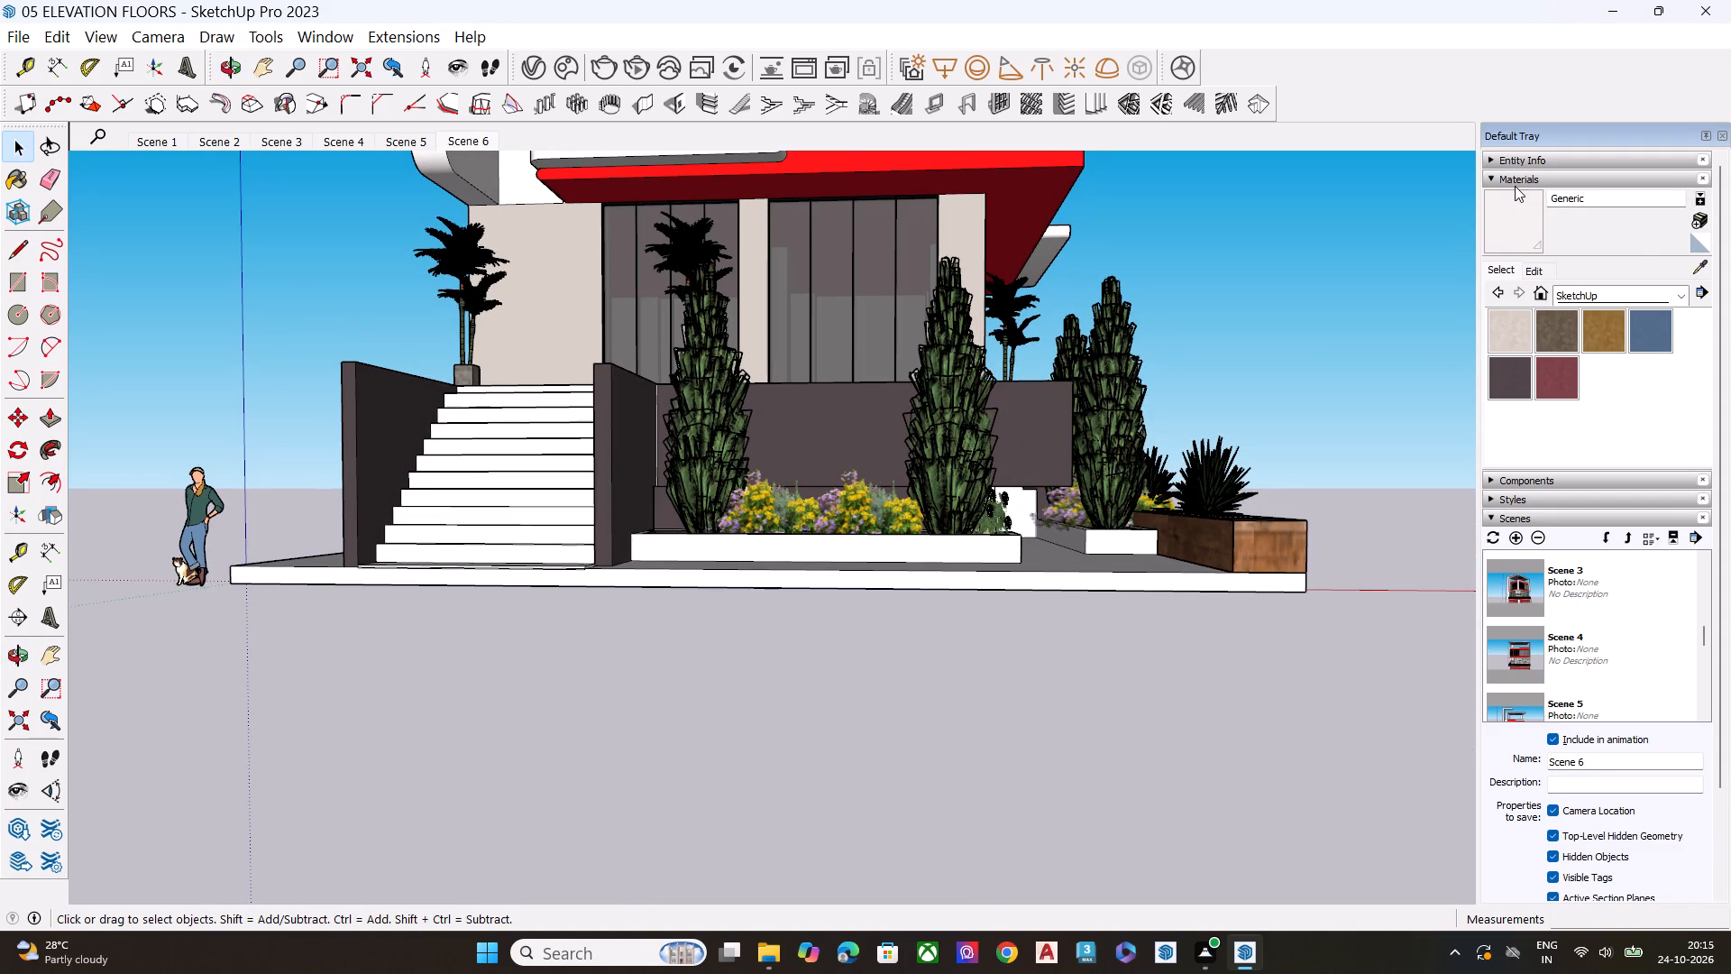
# Switch the material library to the Colors collection.
pyautogui.click(1487, 267)
pyautogui.click(1542, 272)
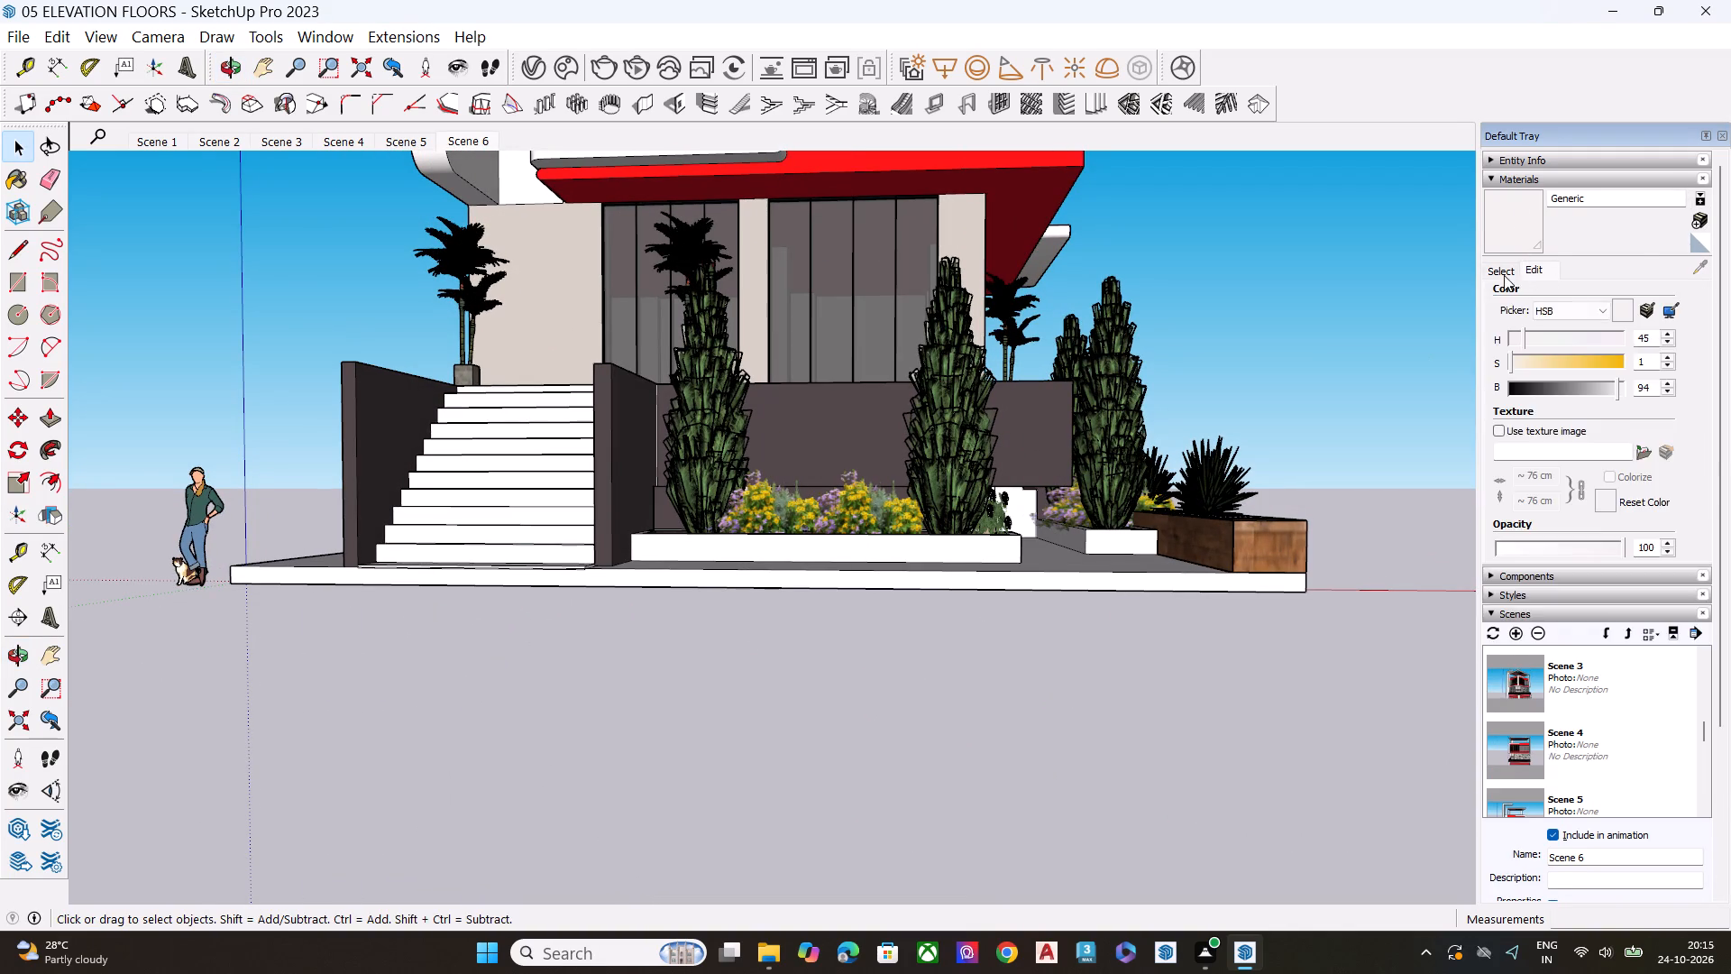
pyautogui.click(1504, 275)
pyautogui.click(1584, 299)
pyautogui.scroll(1, 1585, 381)
pyautogui.scroll(-1, 1585, 381)
pyautogui.scroll(4, 1585, 382)
pyautogui.scroll(-3, 1585, 382)
pyautogui.scroll(5, 1585, 382)
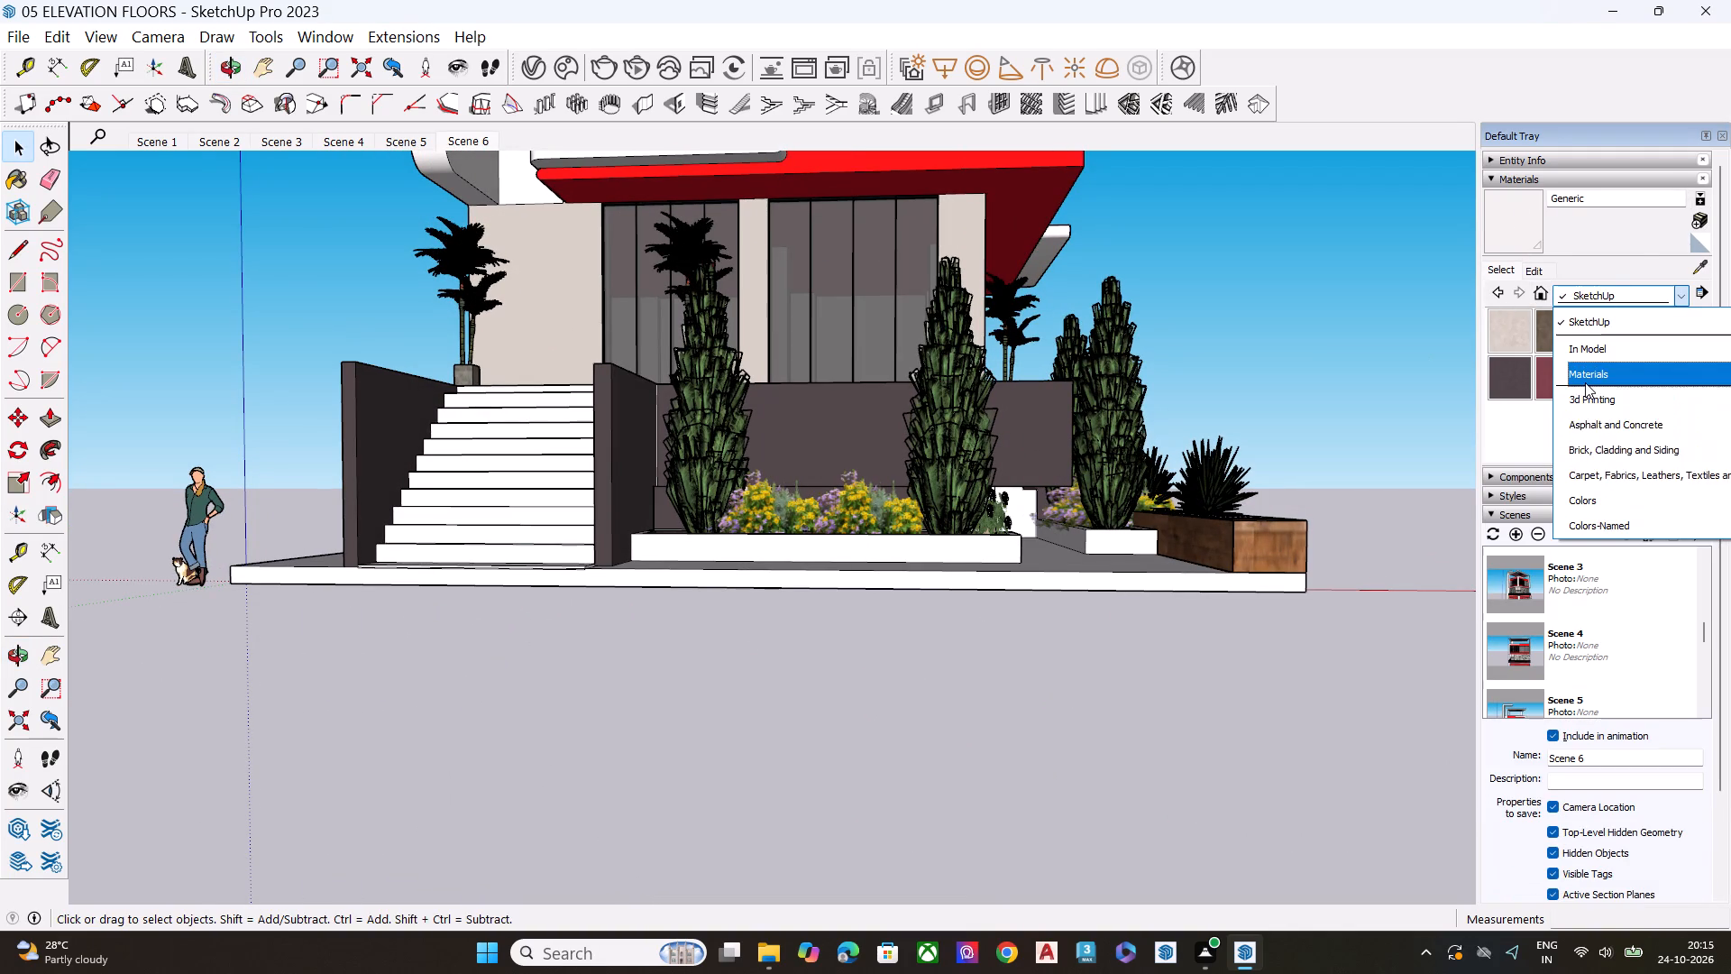
pyautogui.scroll(1, 1585, 382)
pyautogui.click(1590, 500)
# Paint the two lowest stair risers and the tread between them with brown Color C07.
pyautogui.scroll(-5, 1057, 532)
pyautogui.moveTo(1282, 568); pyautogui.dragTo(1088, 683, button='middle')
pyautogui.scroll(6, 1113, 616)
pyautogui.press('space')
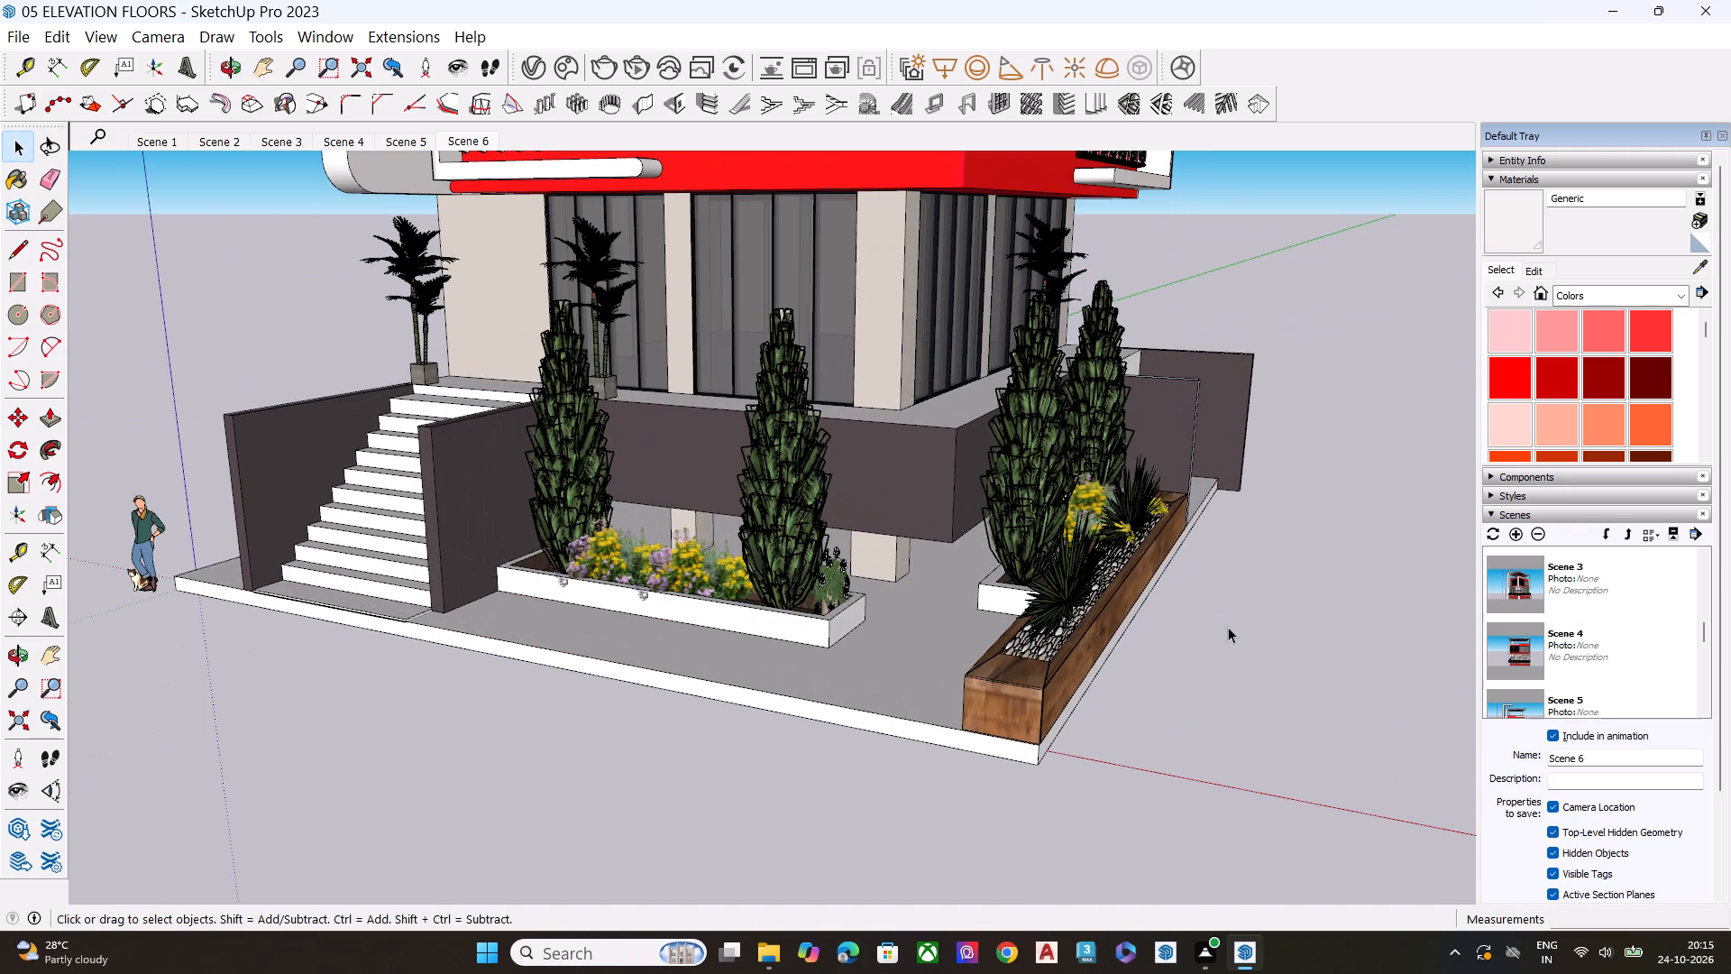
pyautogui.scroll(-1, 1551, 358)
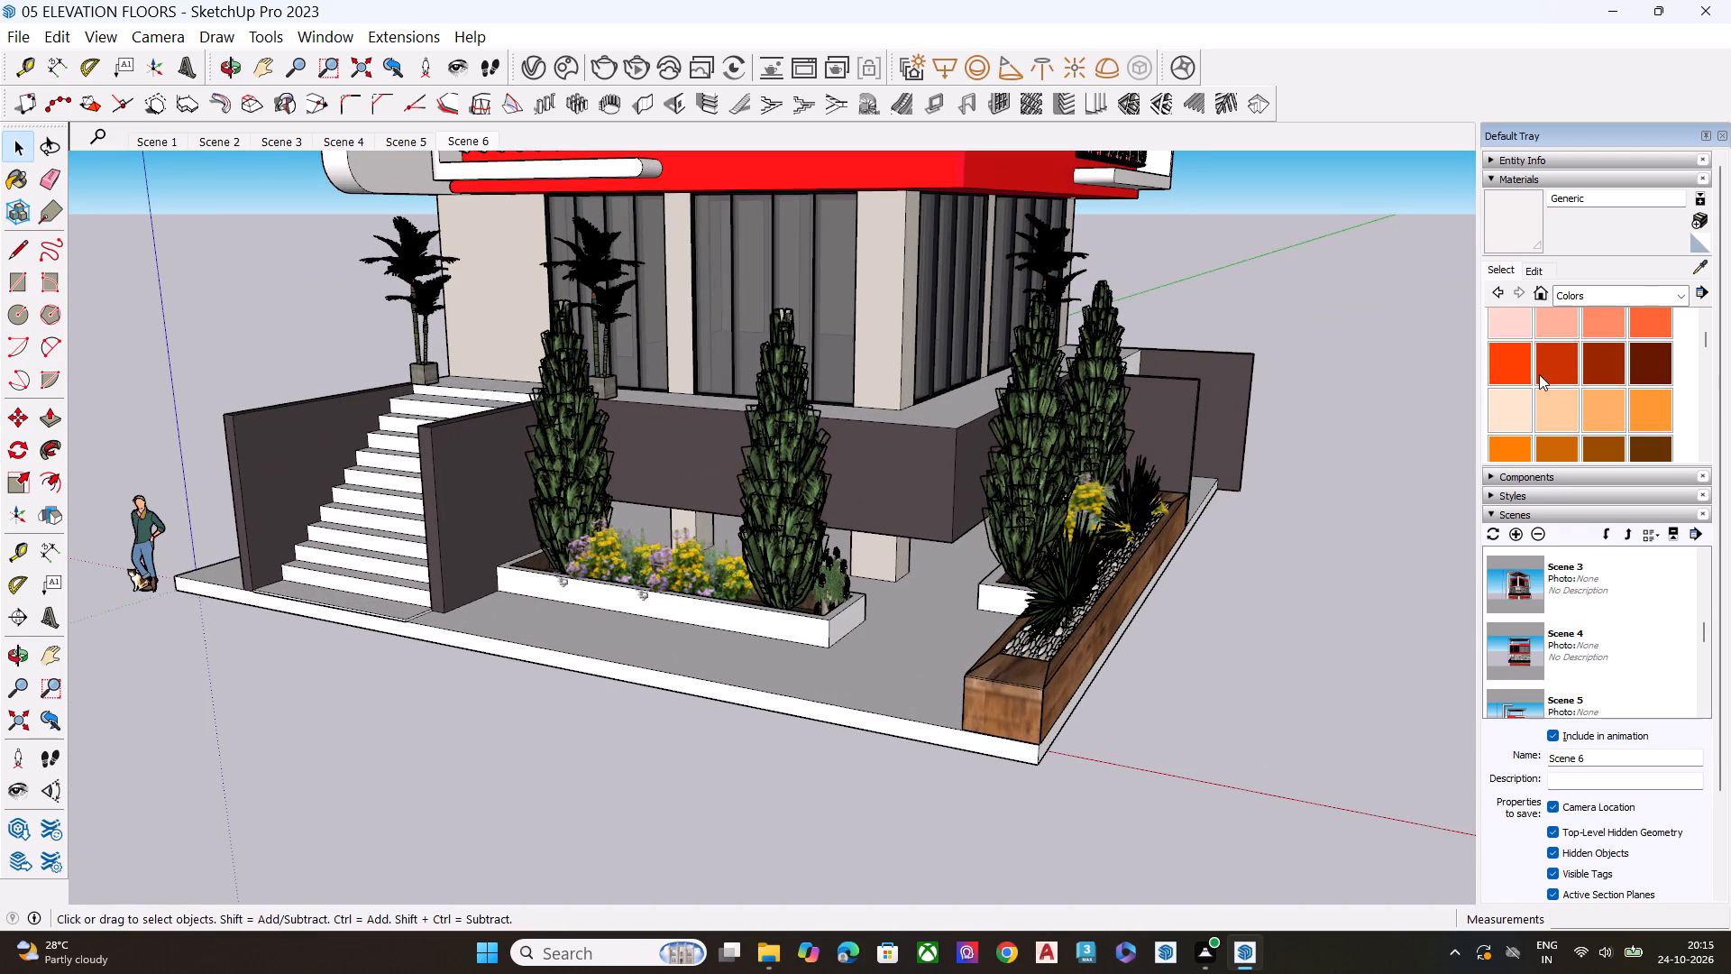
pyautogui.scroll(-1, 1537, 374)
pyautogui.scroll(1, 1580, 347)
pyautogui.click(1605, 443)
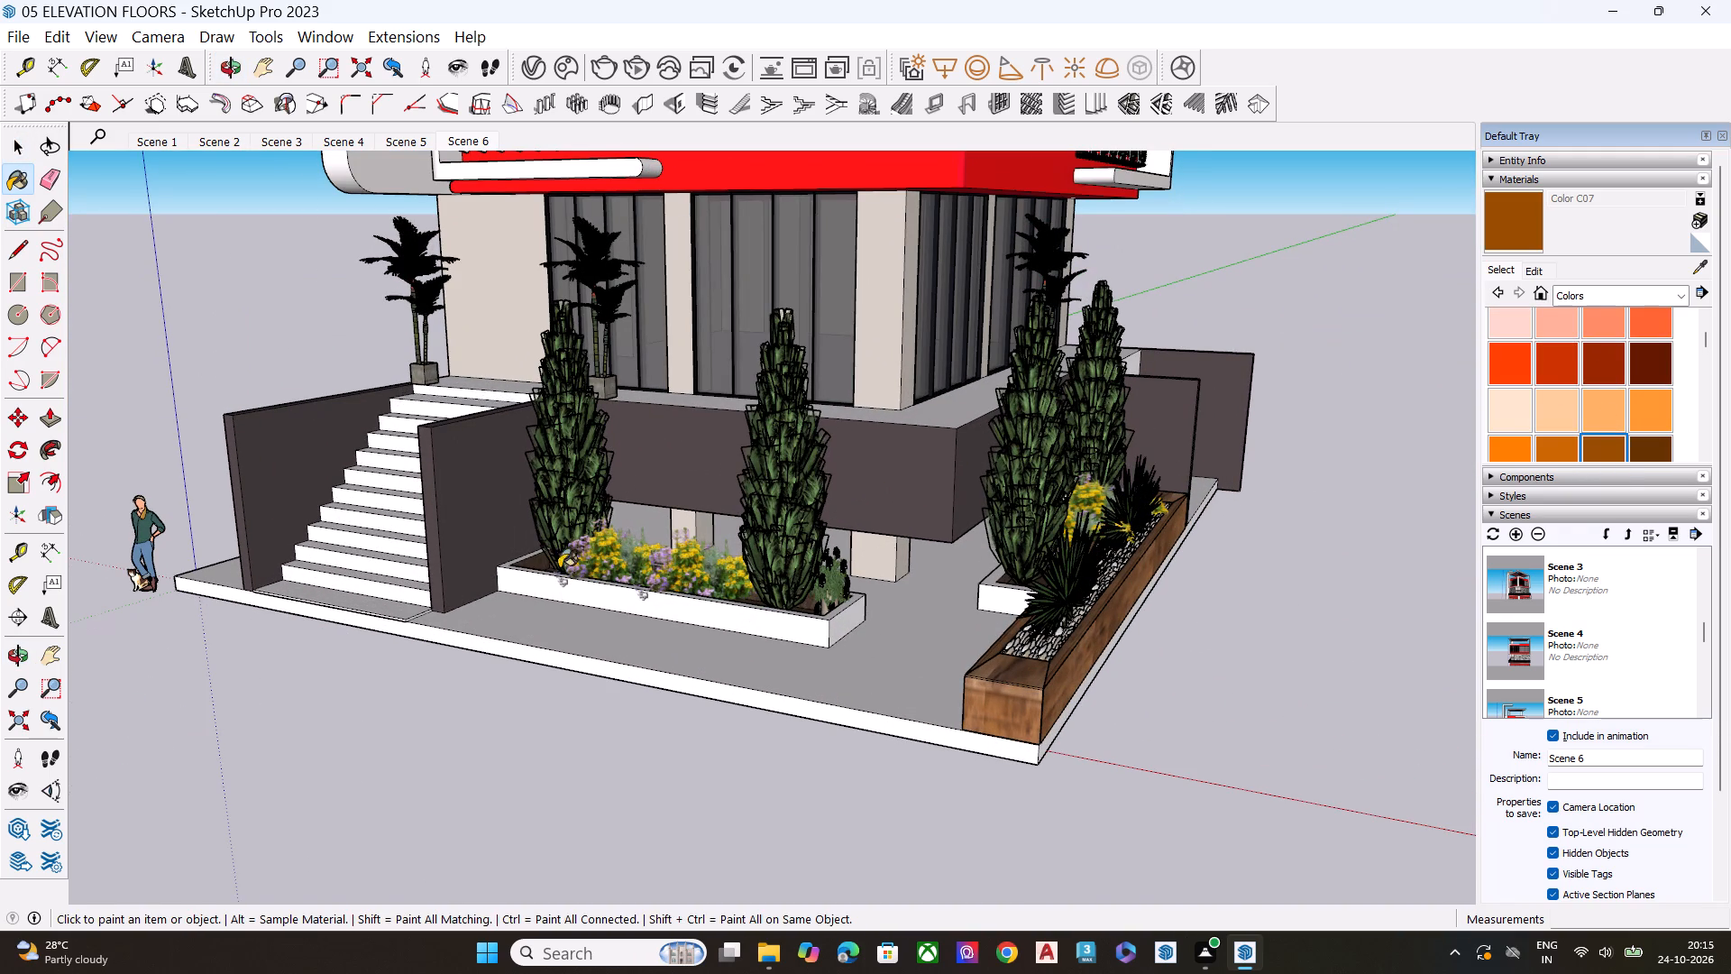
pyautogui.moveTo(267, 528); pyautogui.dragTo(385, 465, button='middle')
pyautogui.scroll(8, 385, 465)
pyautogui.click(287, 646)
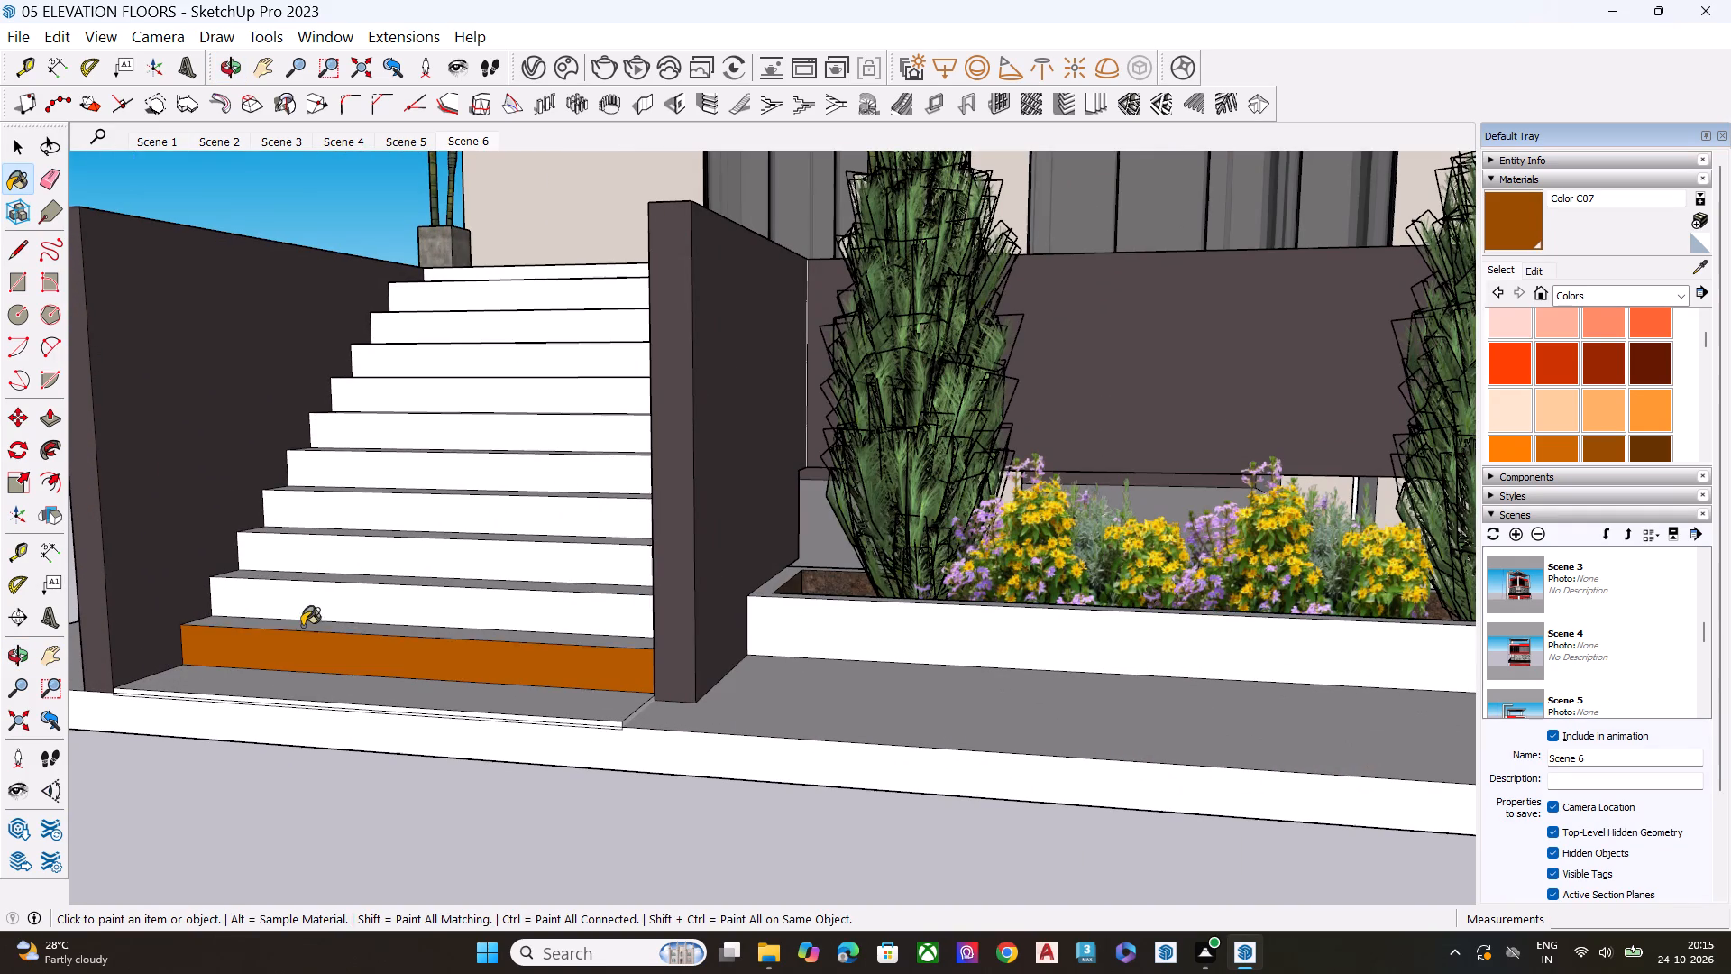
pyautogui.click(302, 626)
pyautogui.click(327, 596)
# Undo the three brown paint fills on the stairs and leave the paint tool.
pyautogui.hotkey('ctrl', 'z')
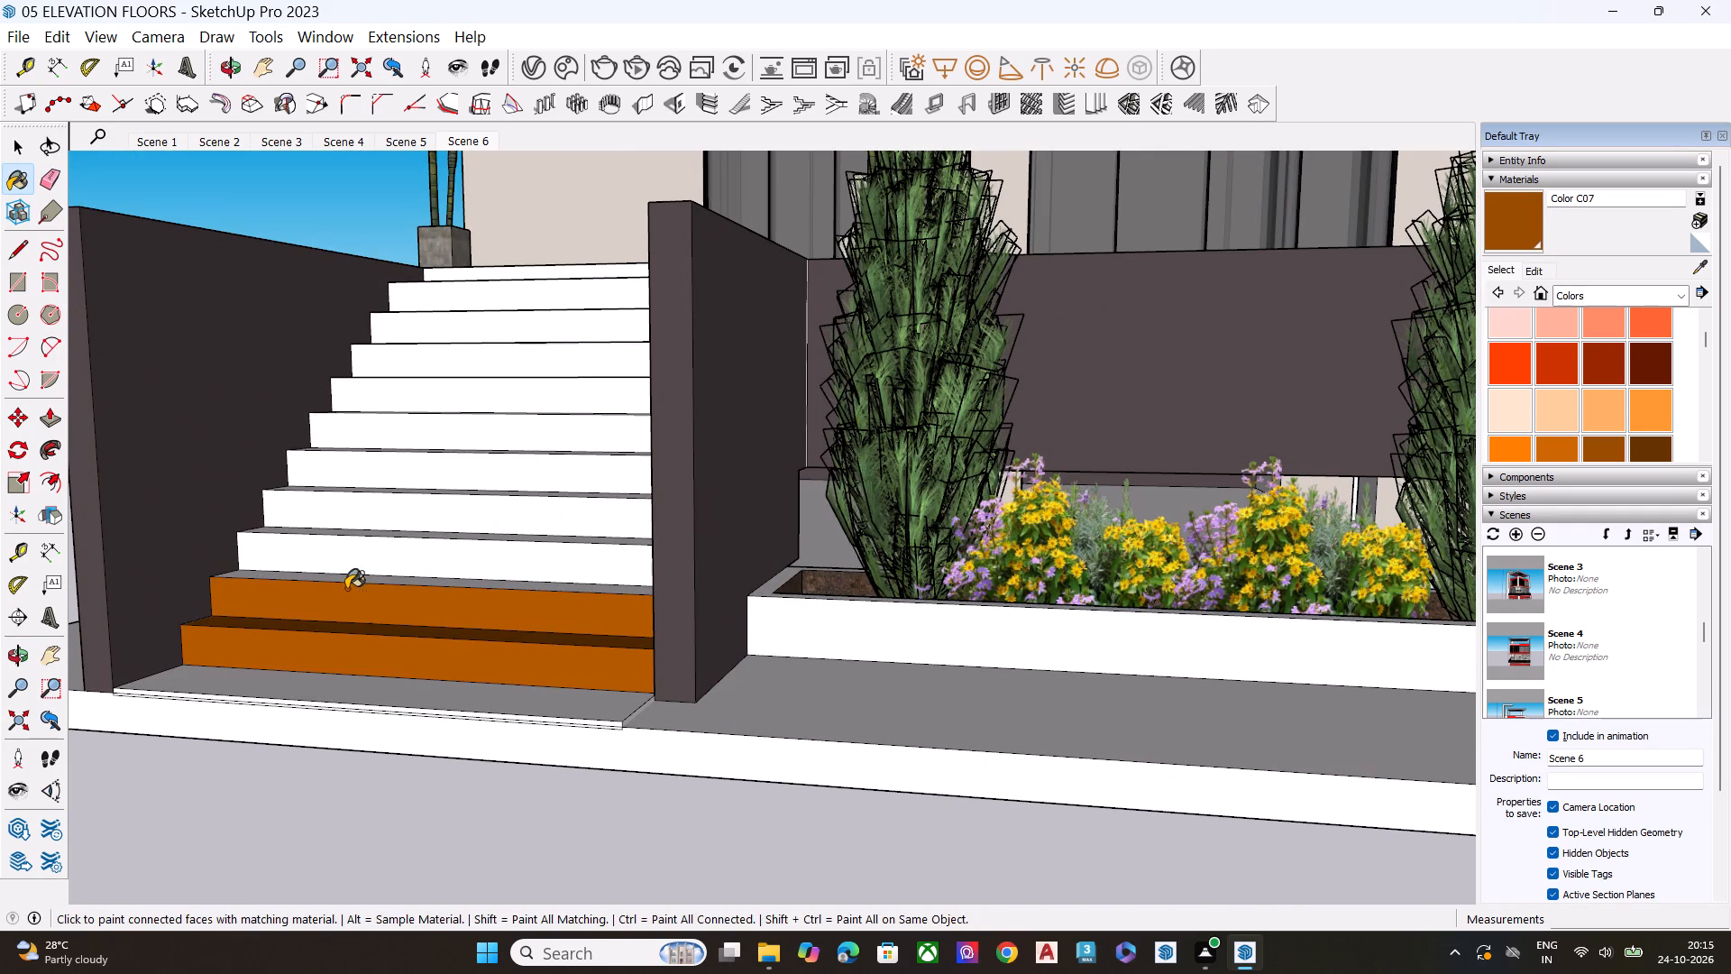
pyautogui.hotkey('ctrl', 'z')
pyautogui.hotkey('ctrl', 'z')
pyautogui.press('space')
# Examine the entrance stairs, flower beds and wooden planter box at ground level from several angles.
pyautogui.scroll(-2, 385, 501)
pyautogui.scroll(1, 385, 501)
pyautogui.scroll(-4, 385, 501)
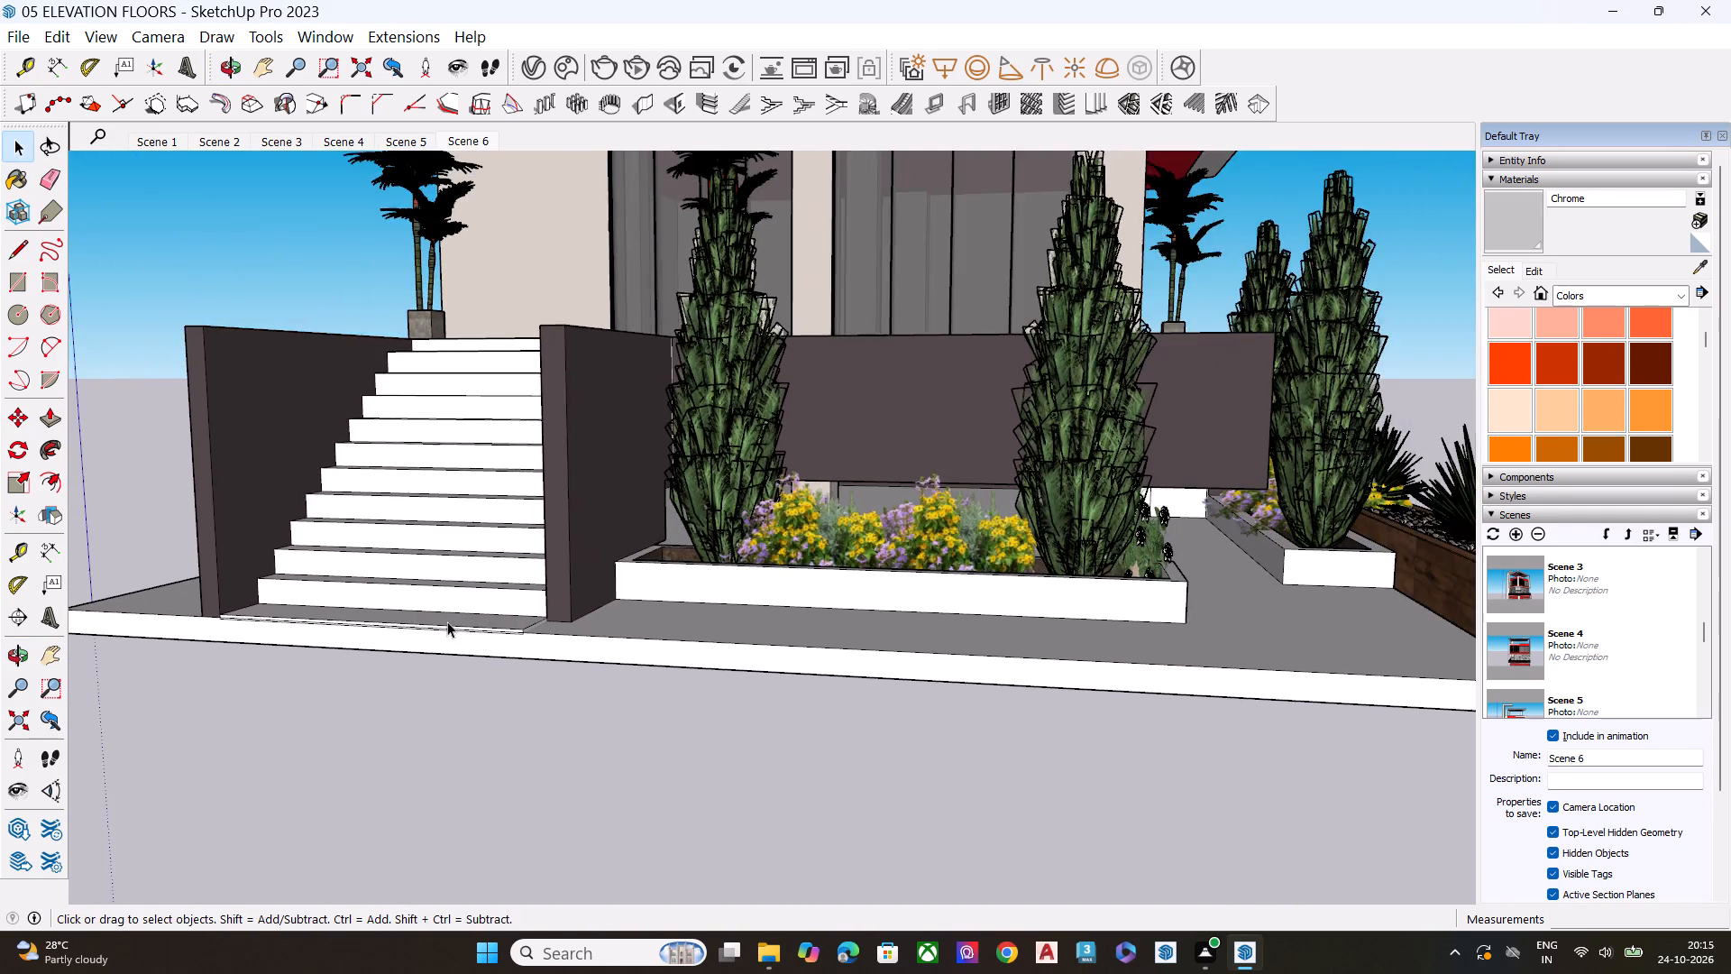
pyautogui.moveTo(447, 624); pyautogui.dragTo(439, 692, button='middle')
pyautogui.scroll(9, 439, 692)
pyautogui.scroll(-5, 556, 537)
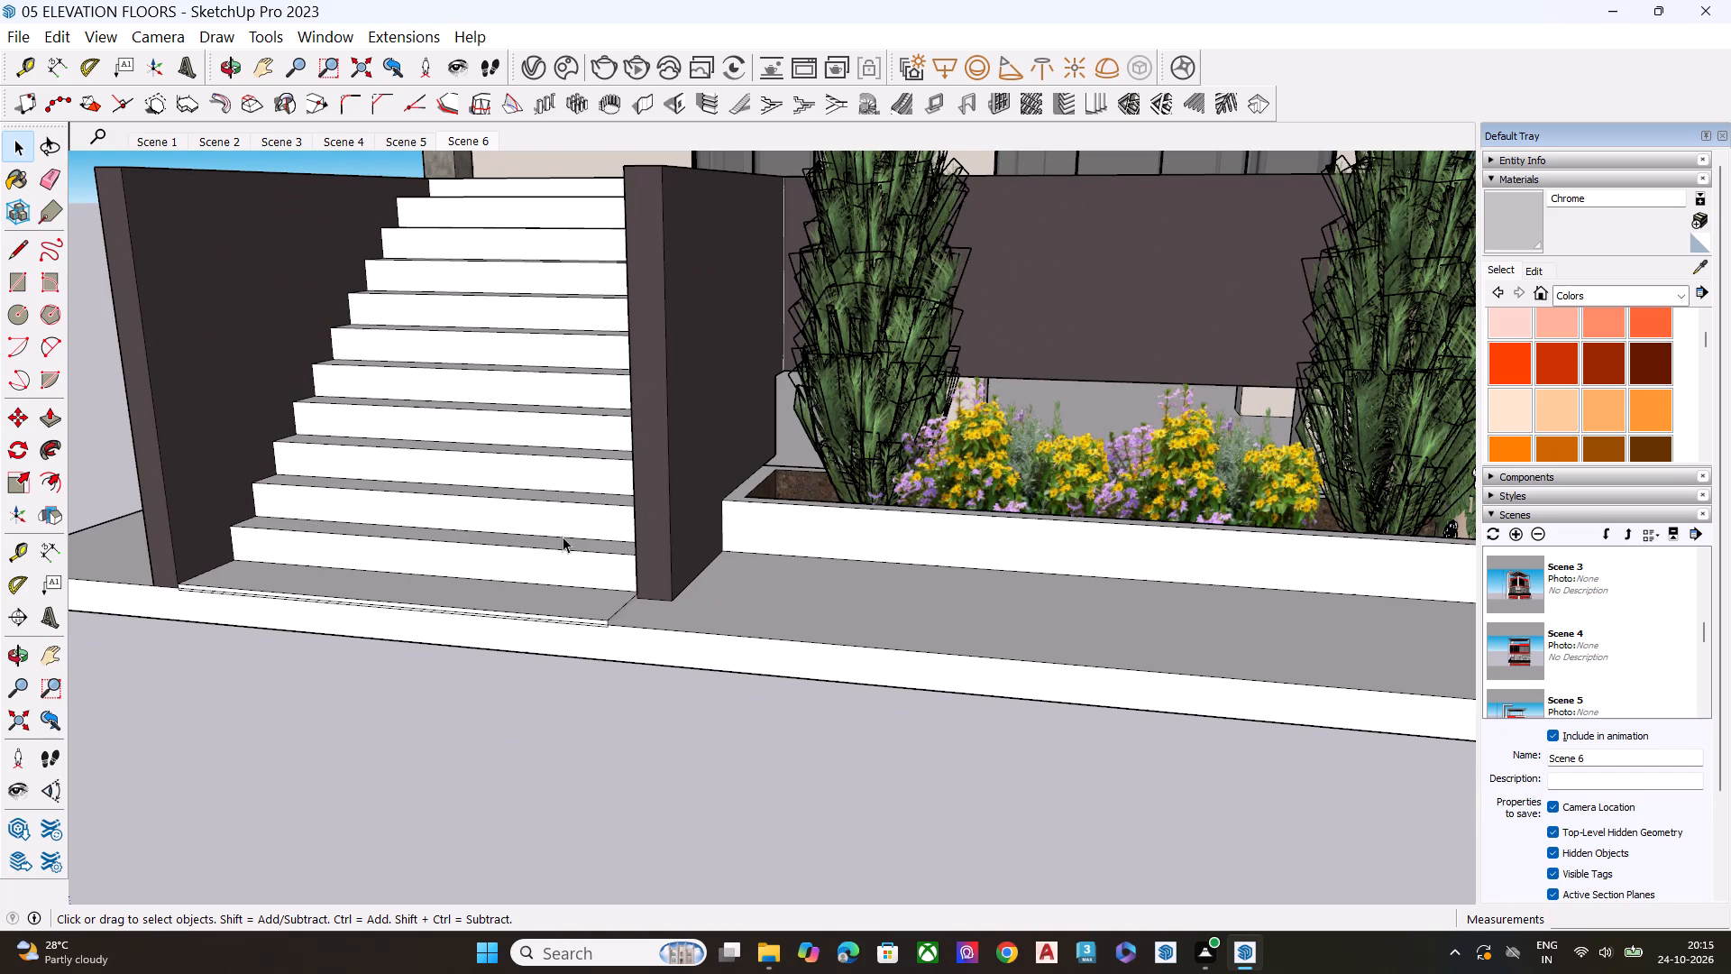
pyautogui.scroll(-1, 557, 548)
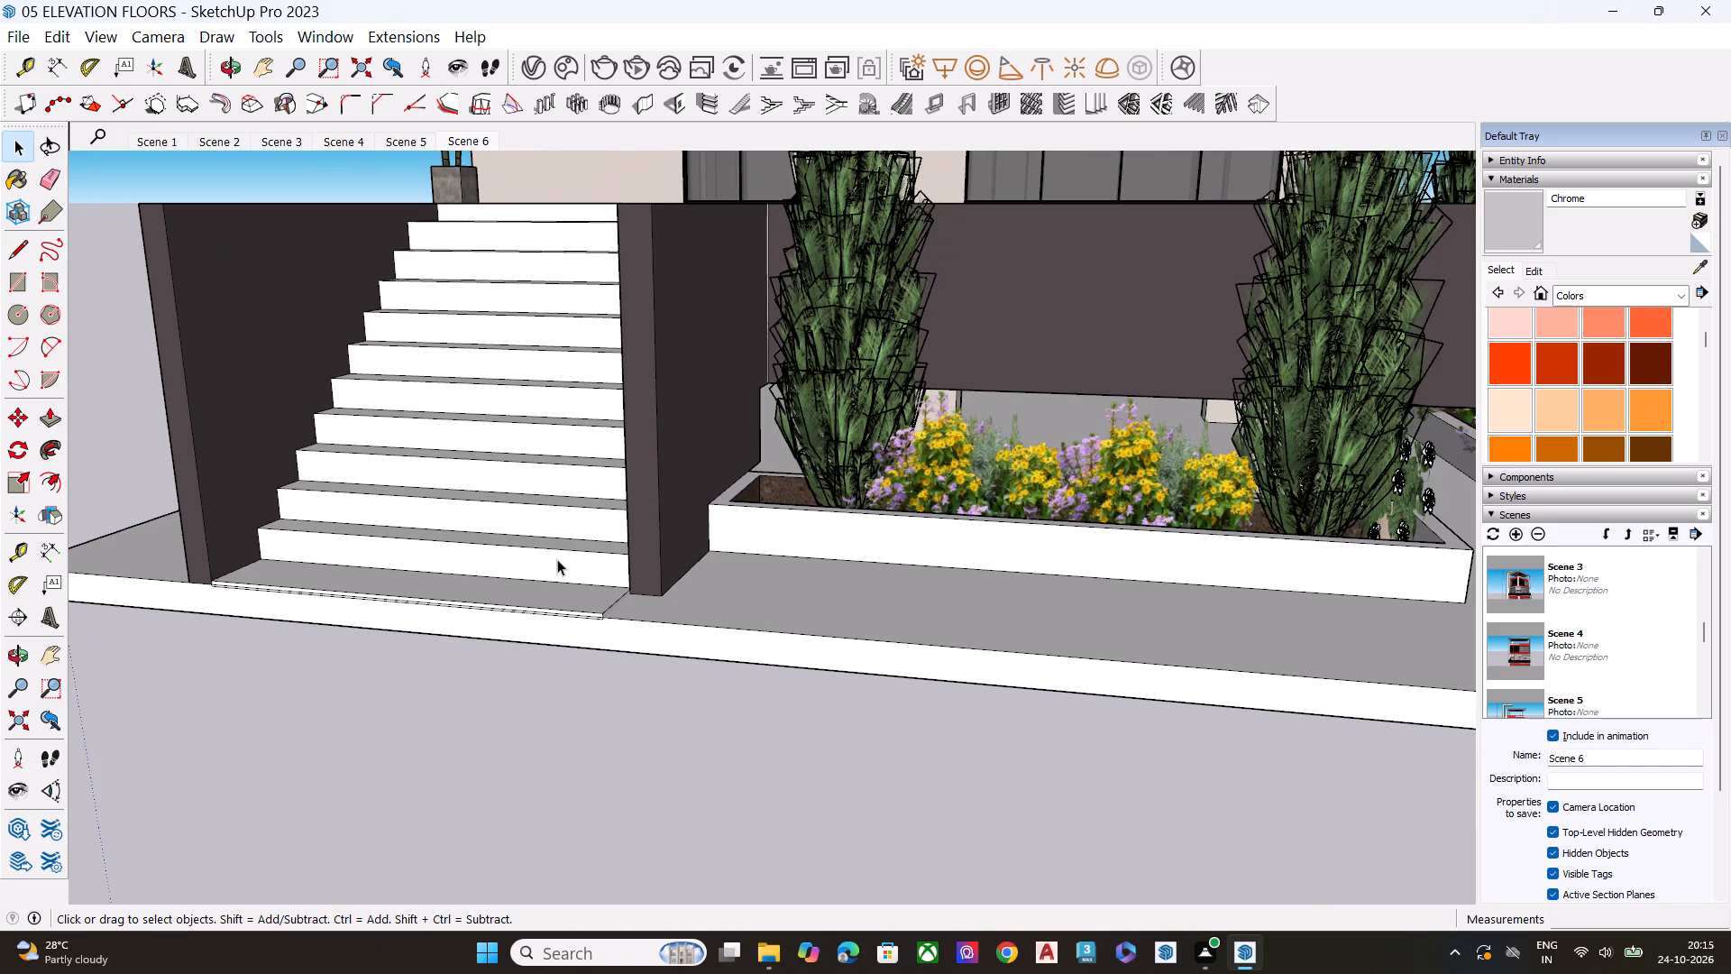
pyautogui.scroll(-1, 557, 559)
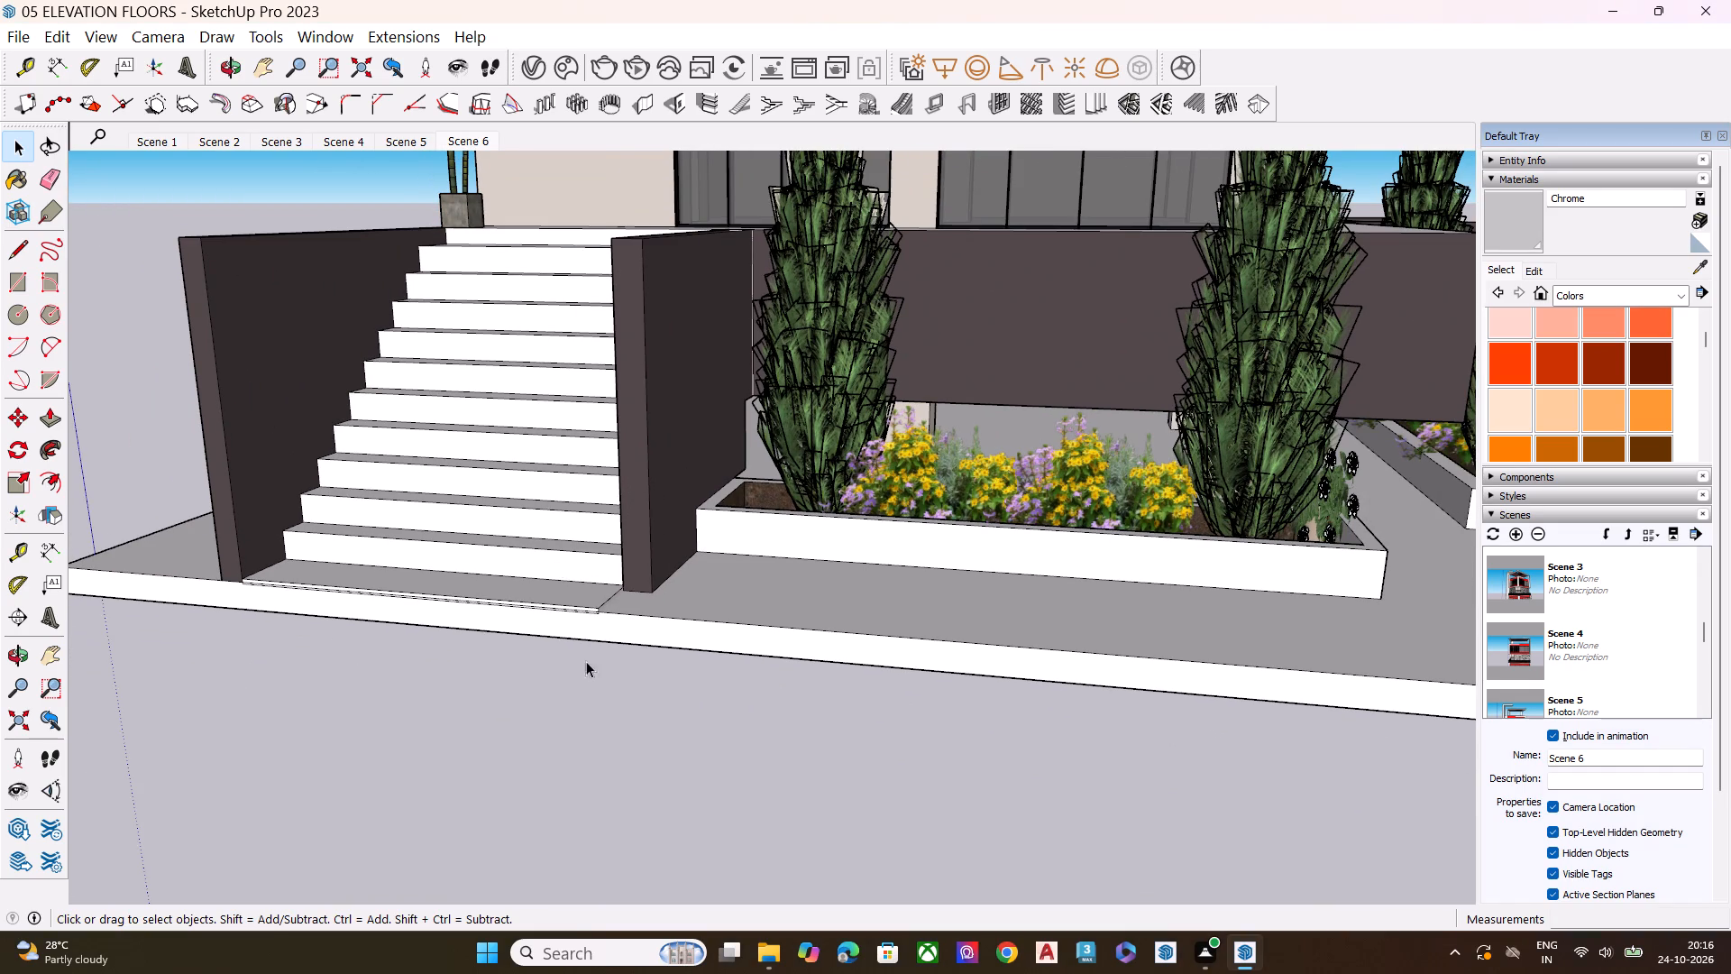
pyautogui.scroll(-5, 582, 658)
pyautogui.moveTo(706, 583); pyautogui.dragTo(628, 505, button='middle')
pyautogui.scroll(1, 591, 504)
pyautogui.press('space')
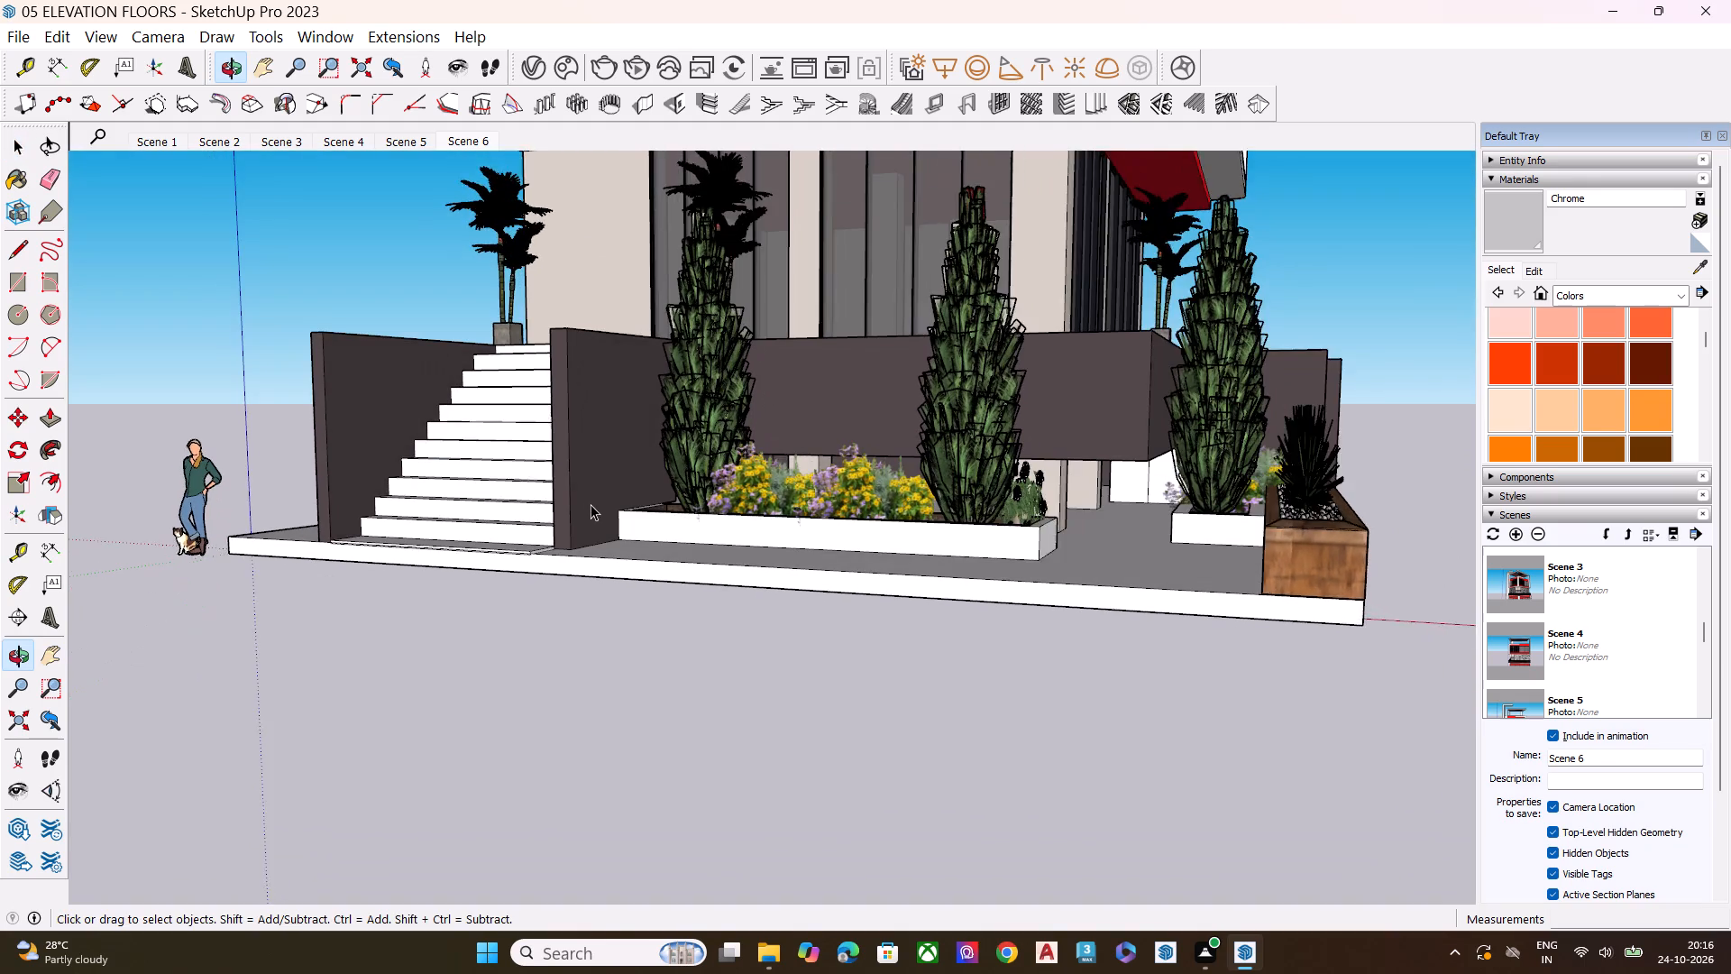
pyautogui.scroll(-2, 474, 598)
pyautogui.scroll(1, 472, 598)
pyautogui.scroll(-4, 472, 598)
pyautogui.moveTo(809, 458); pyautogui.dragTo(610, 458, button='middle')
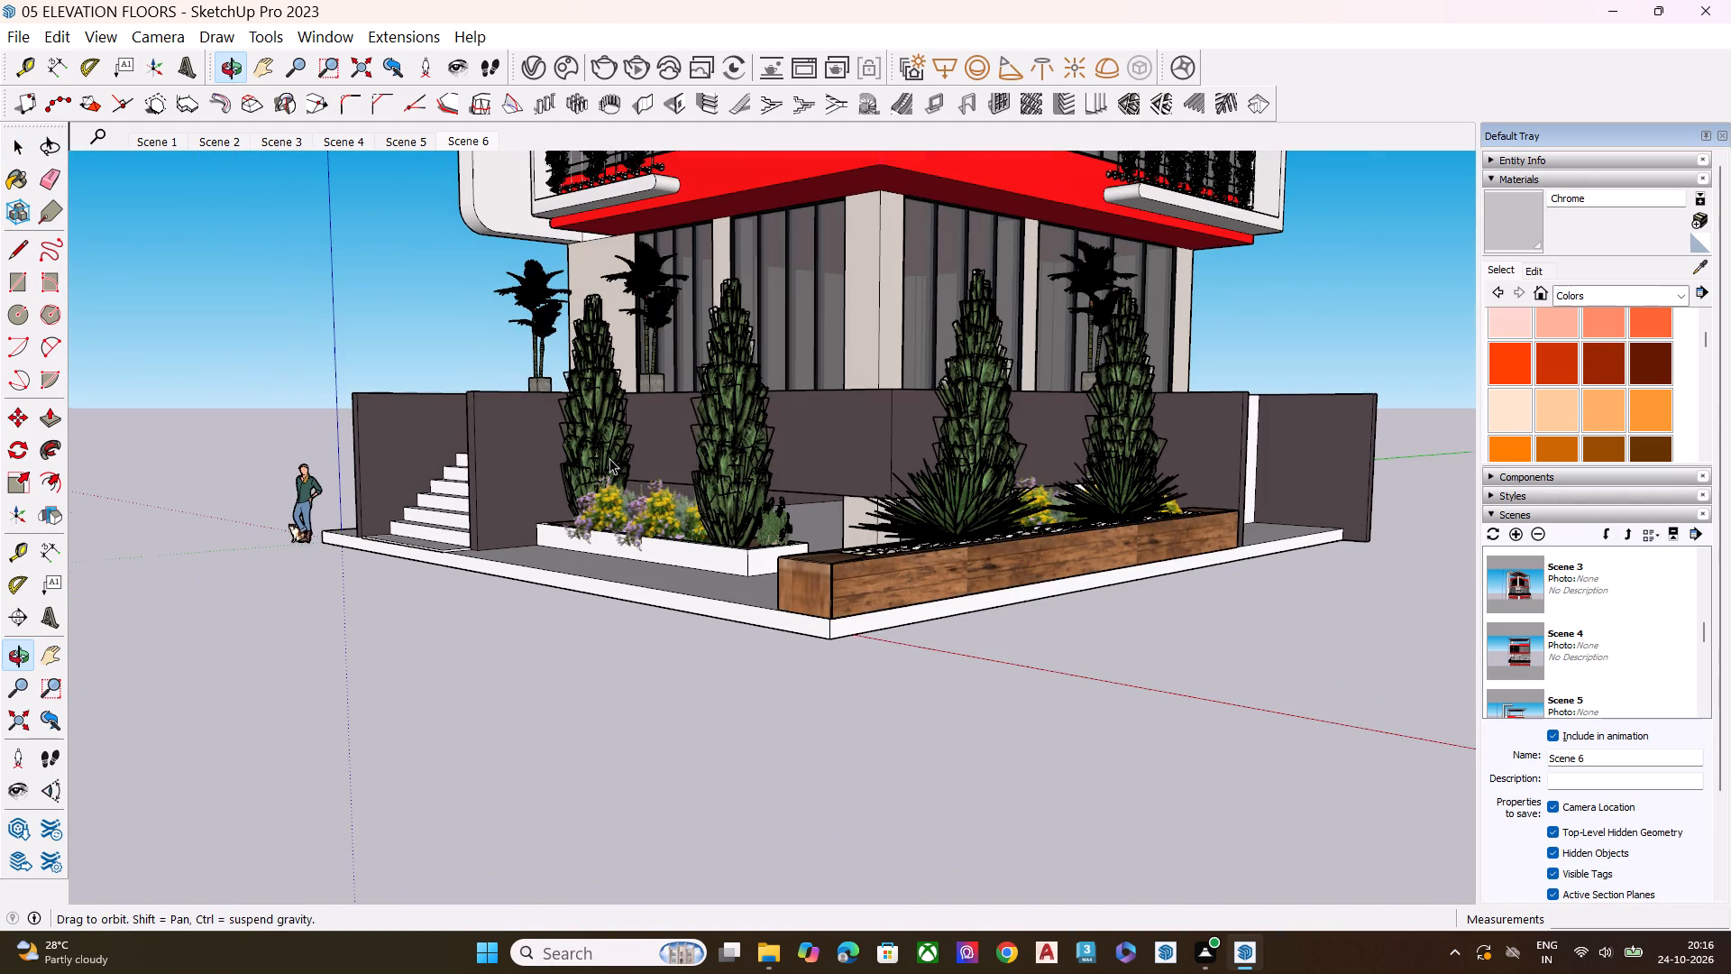
pyautogui.scroll(-8, 609, 469)
pyautogui.scroll(-2, 655, 545)
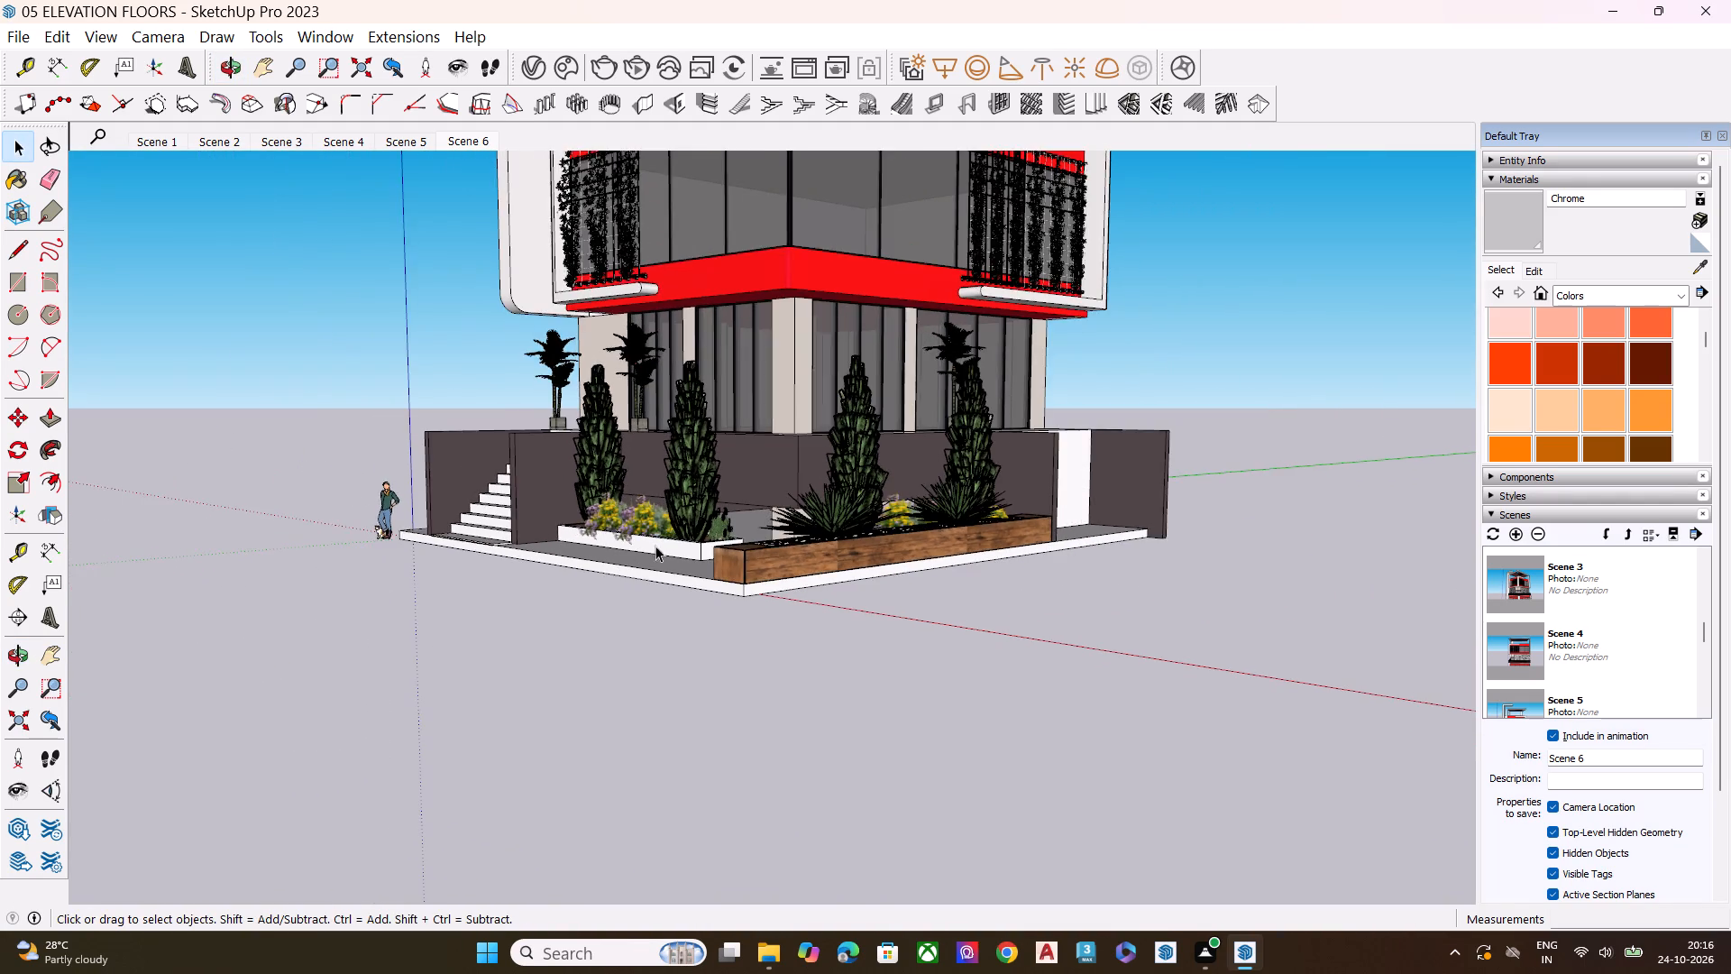
# Examine the whole tower, then its top floor, green screens and rooftop canopy frame from below.
pyautogui.scroll(-12, 655, 546)
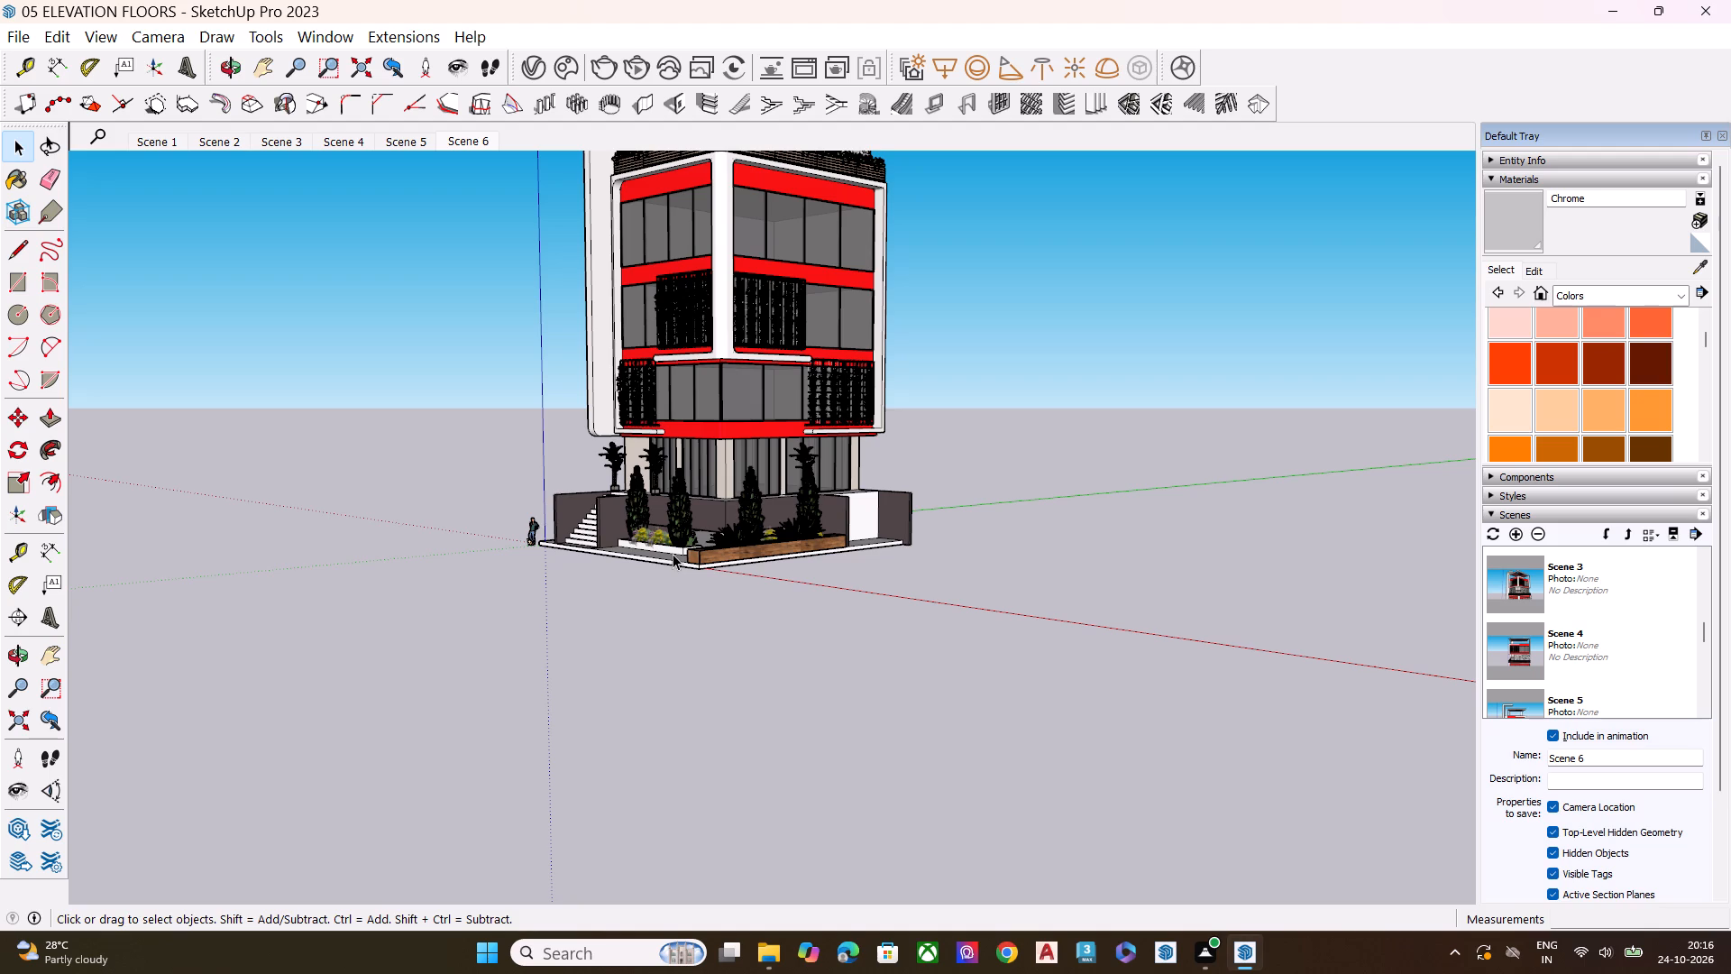
pyautogui.scroll(-10, 830, 347)
pyautogui.scroll(-4, 772, 438)
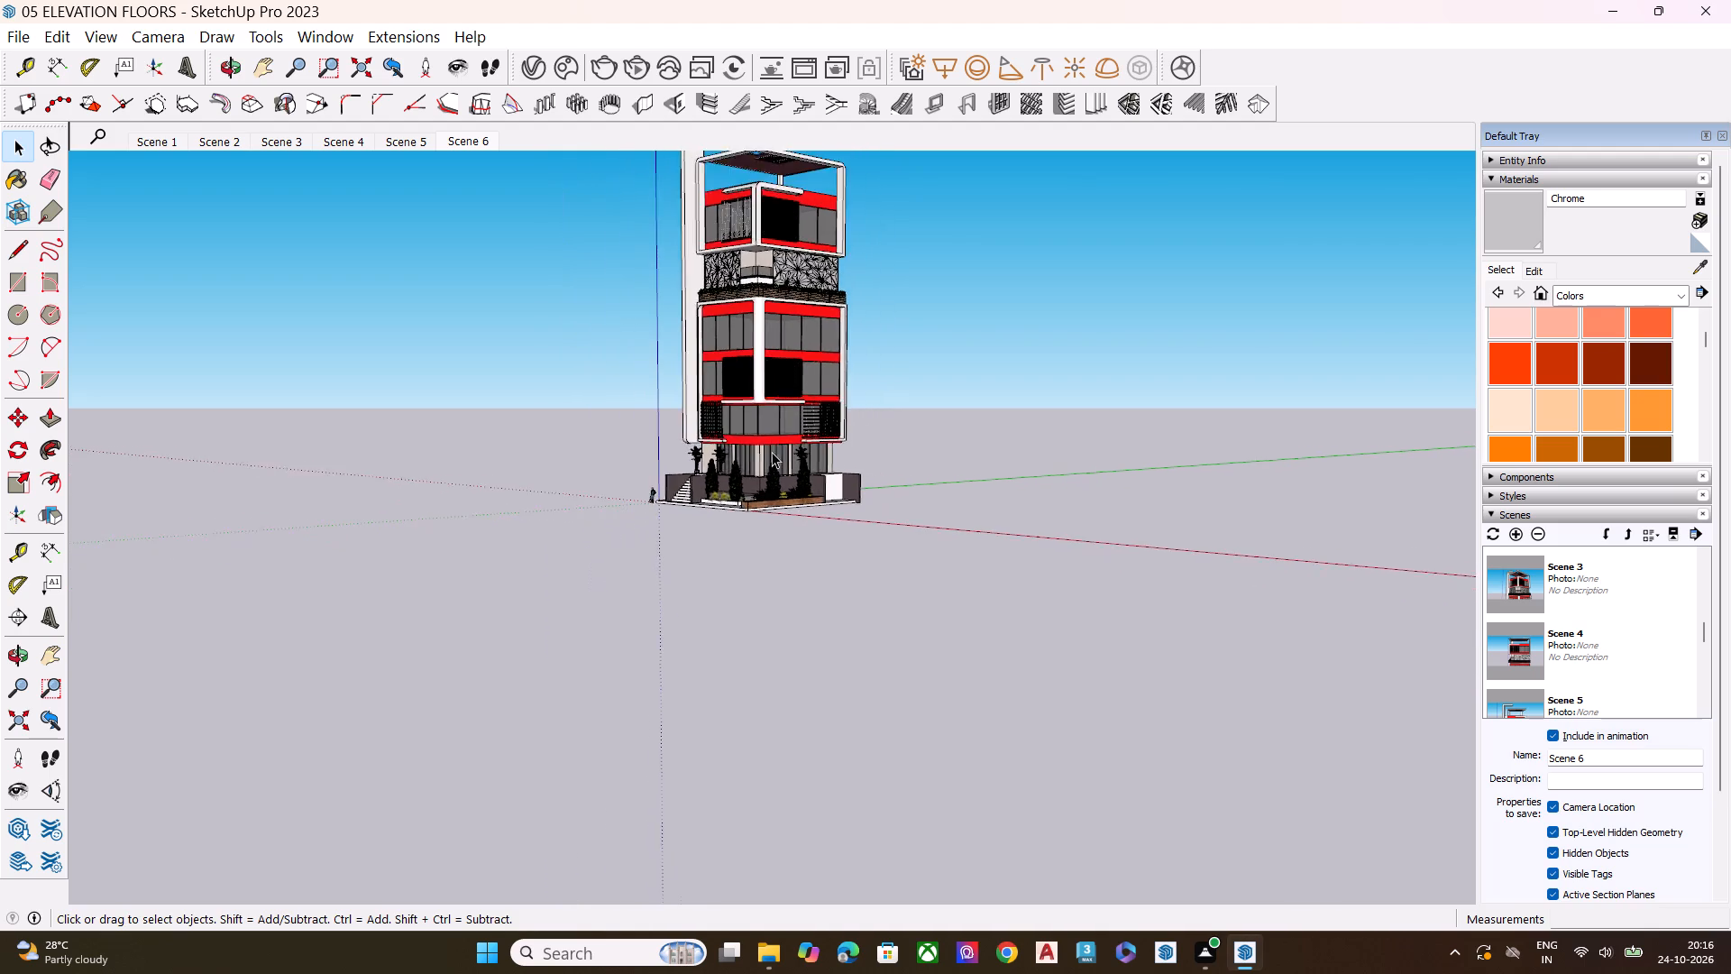
pyautogui.scroll(-5, 772, 452)
pyautogui.scroll(10, 771, 335)
pyautogui.scroll(-8, 770, 321)
pyautogui.scroll(9, 765, 228)
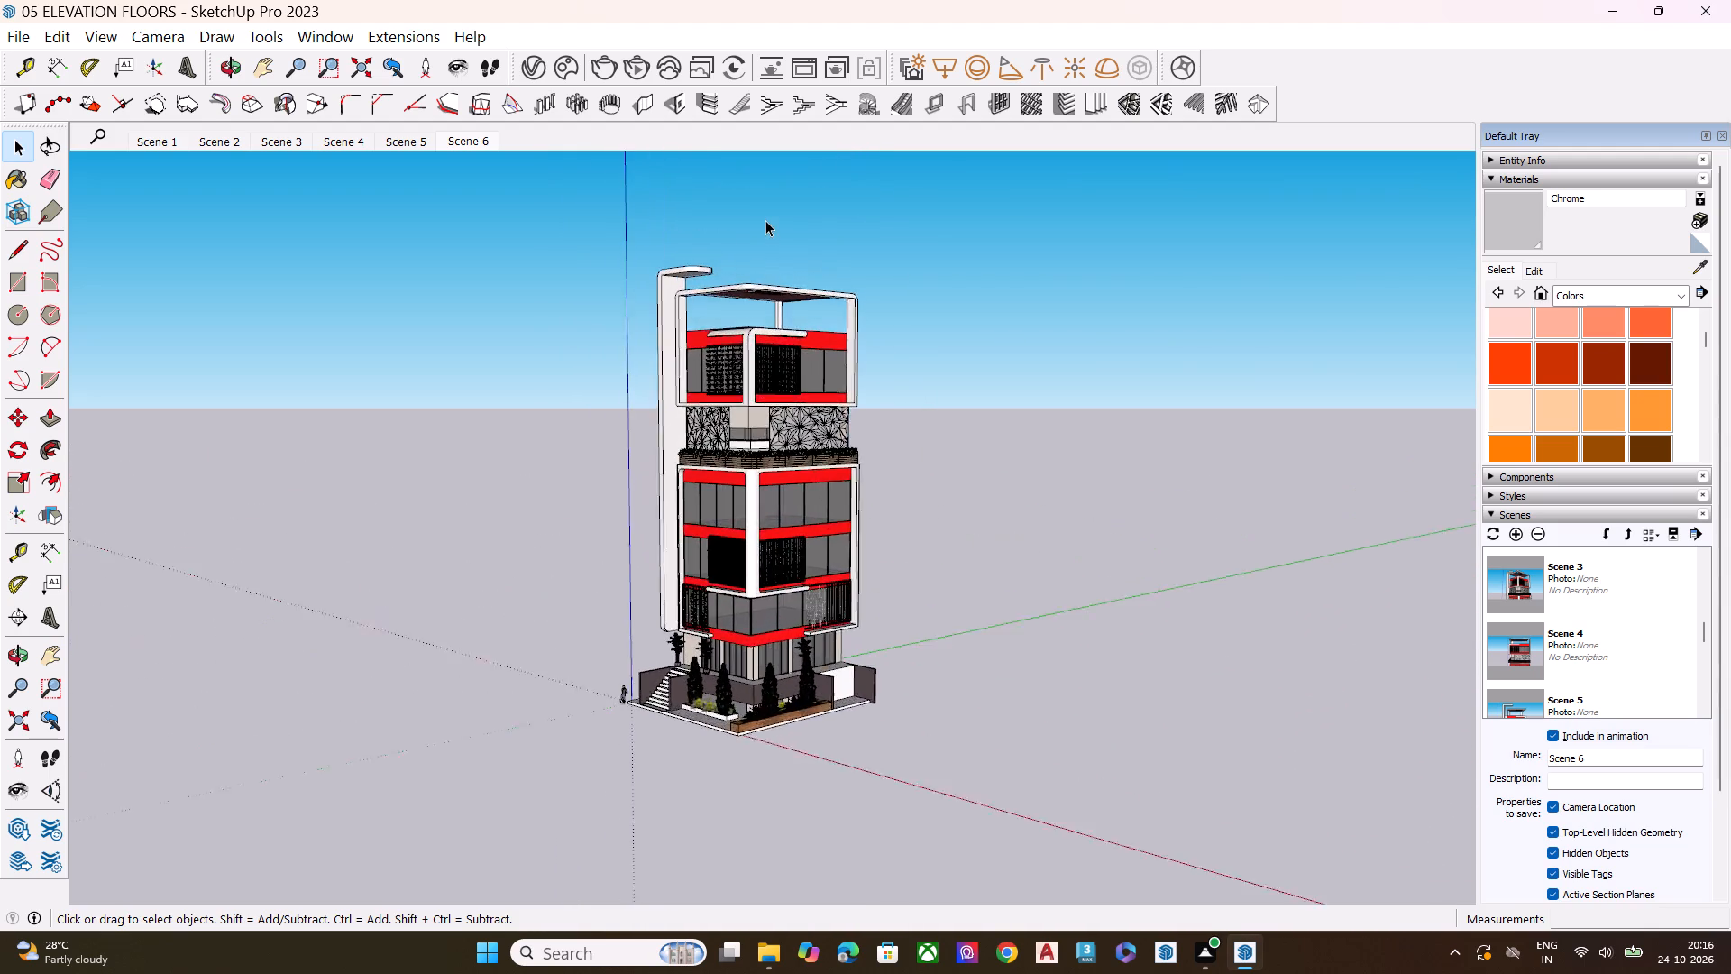
pyautogui.scroll(1, 767, 399)
pyautogui.scroll(-2, 767, 399)
pyautogui.scroll(6, 767, 399)
pyautogui.scroll(5, 751, 311)
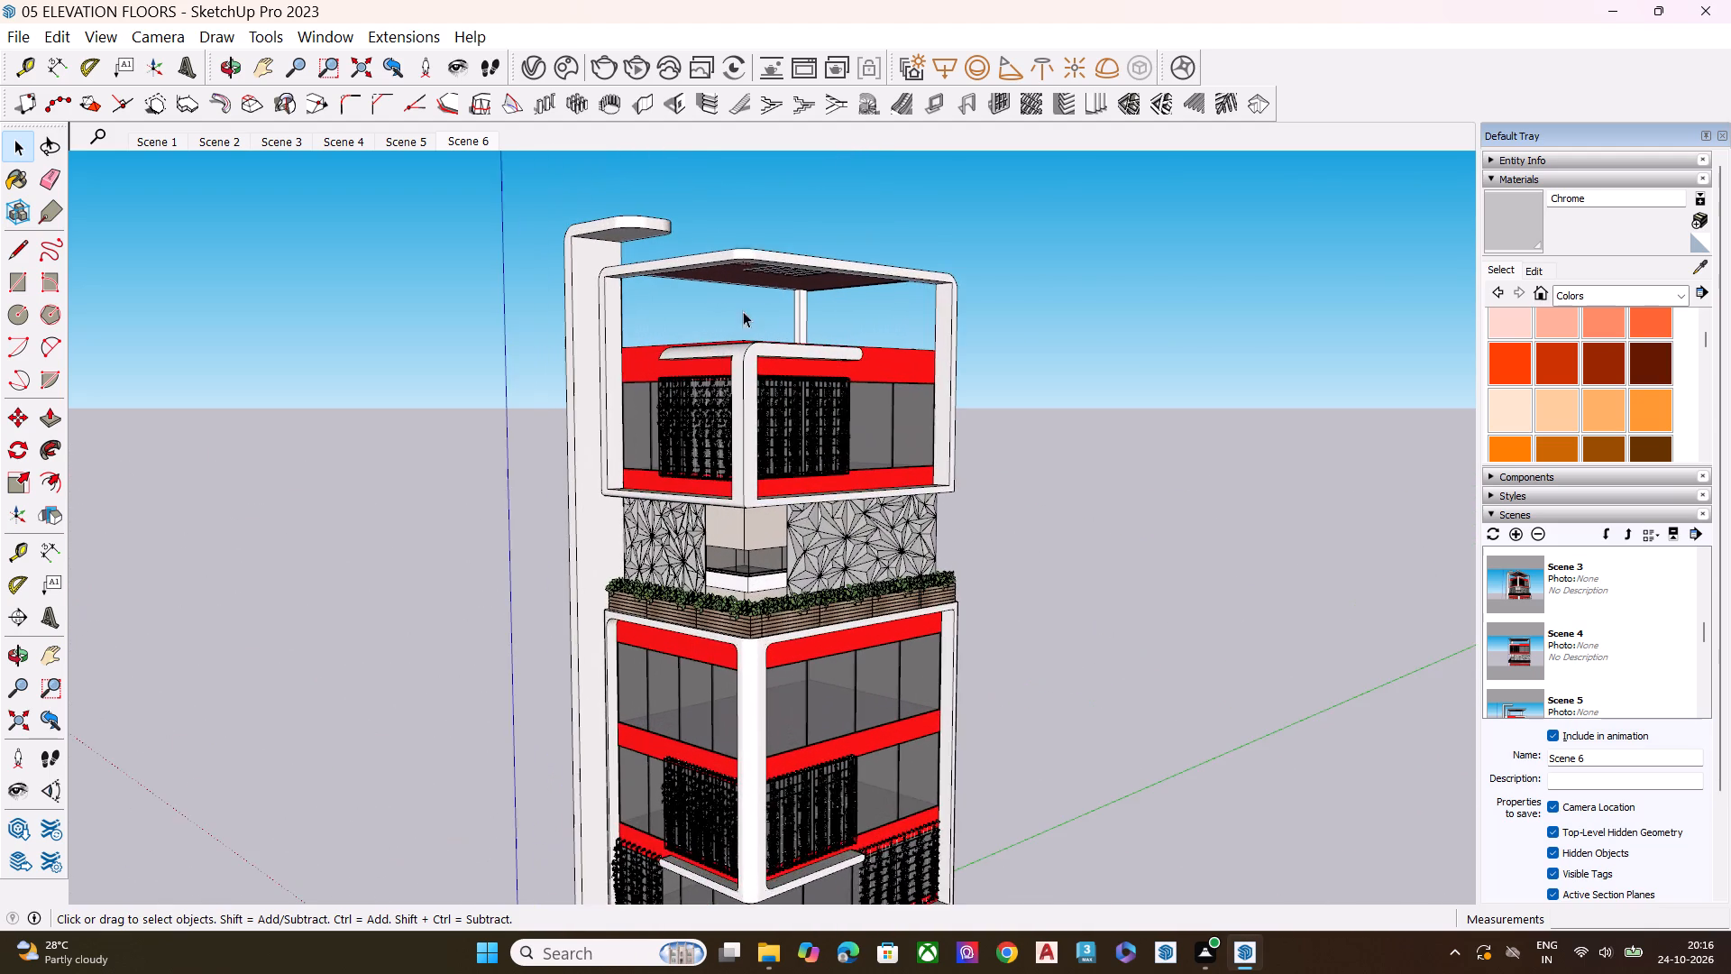
pyautogui.scroll(6, 757, 235)
pyautogui.scroll(-1, 717, 325)
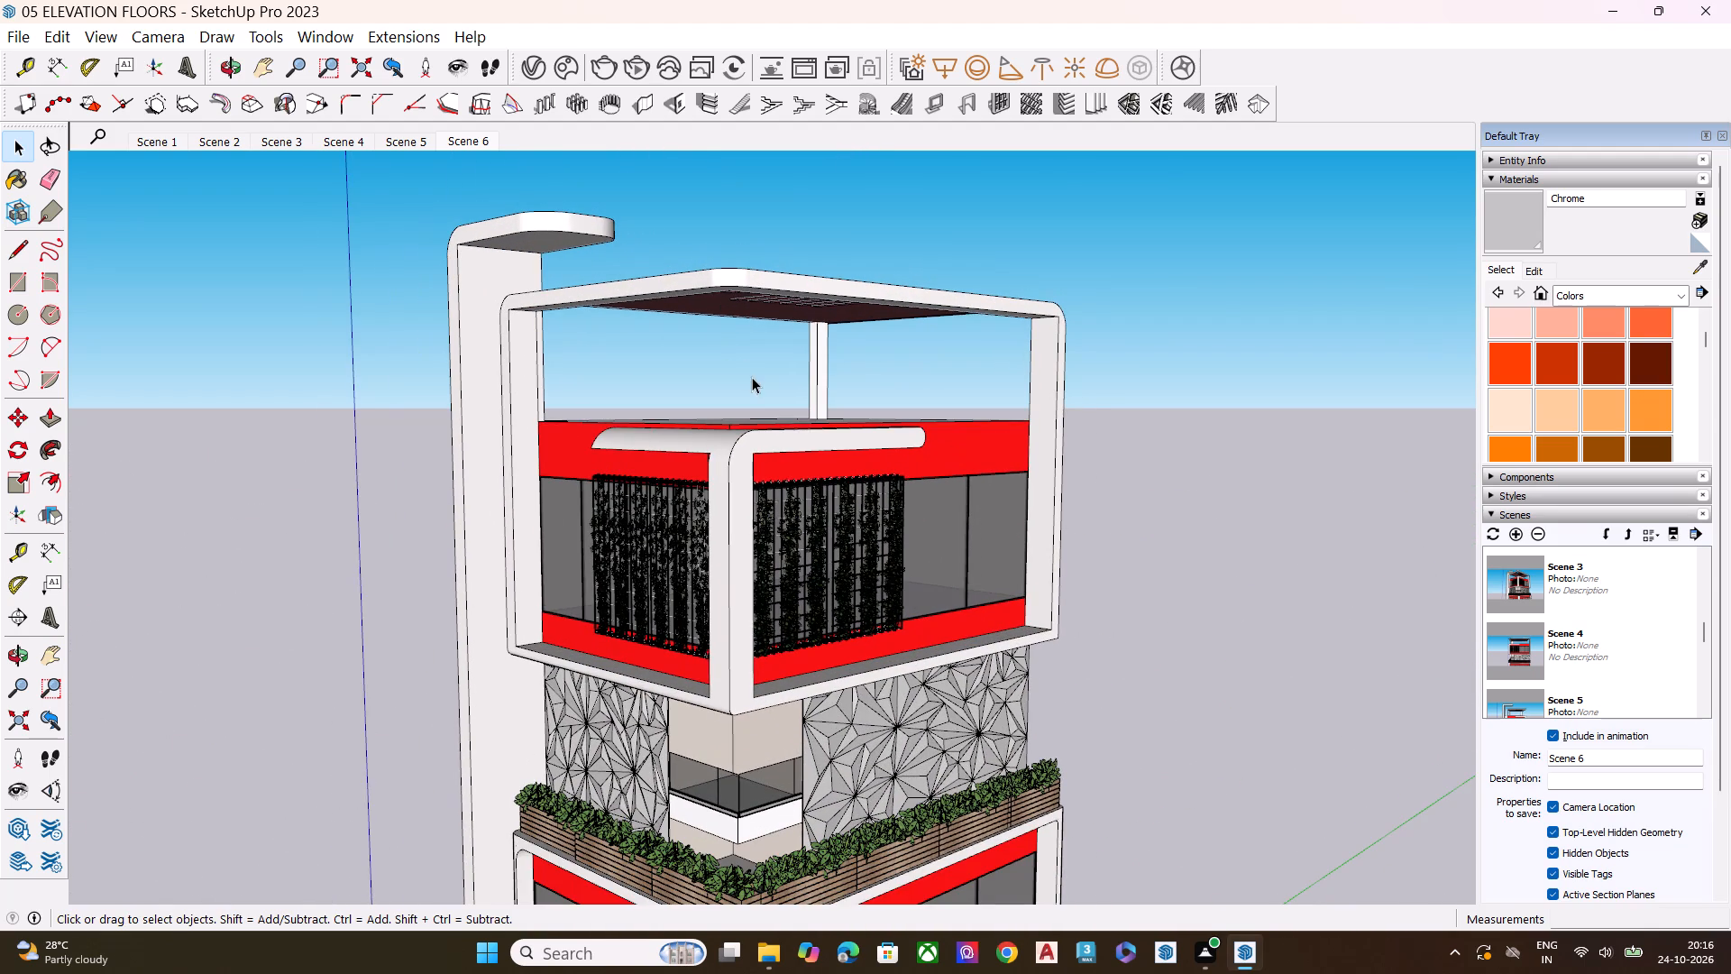
pyautogui.press('h')
pyautogui.moveTo(776, 429); pyautogui.dragTo(773, 403)
pyautogui.moveTo(788, 479); pyautogui.dragTo(782, 475, button='middle')
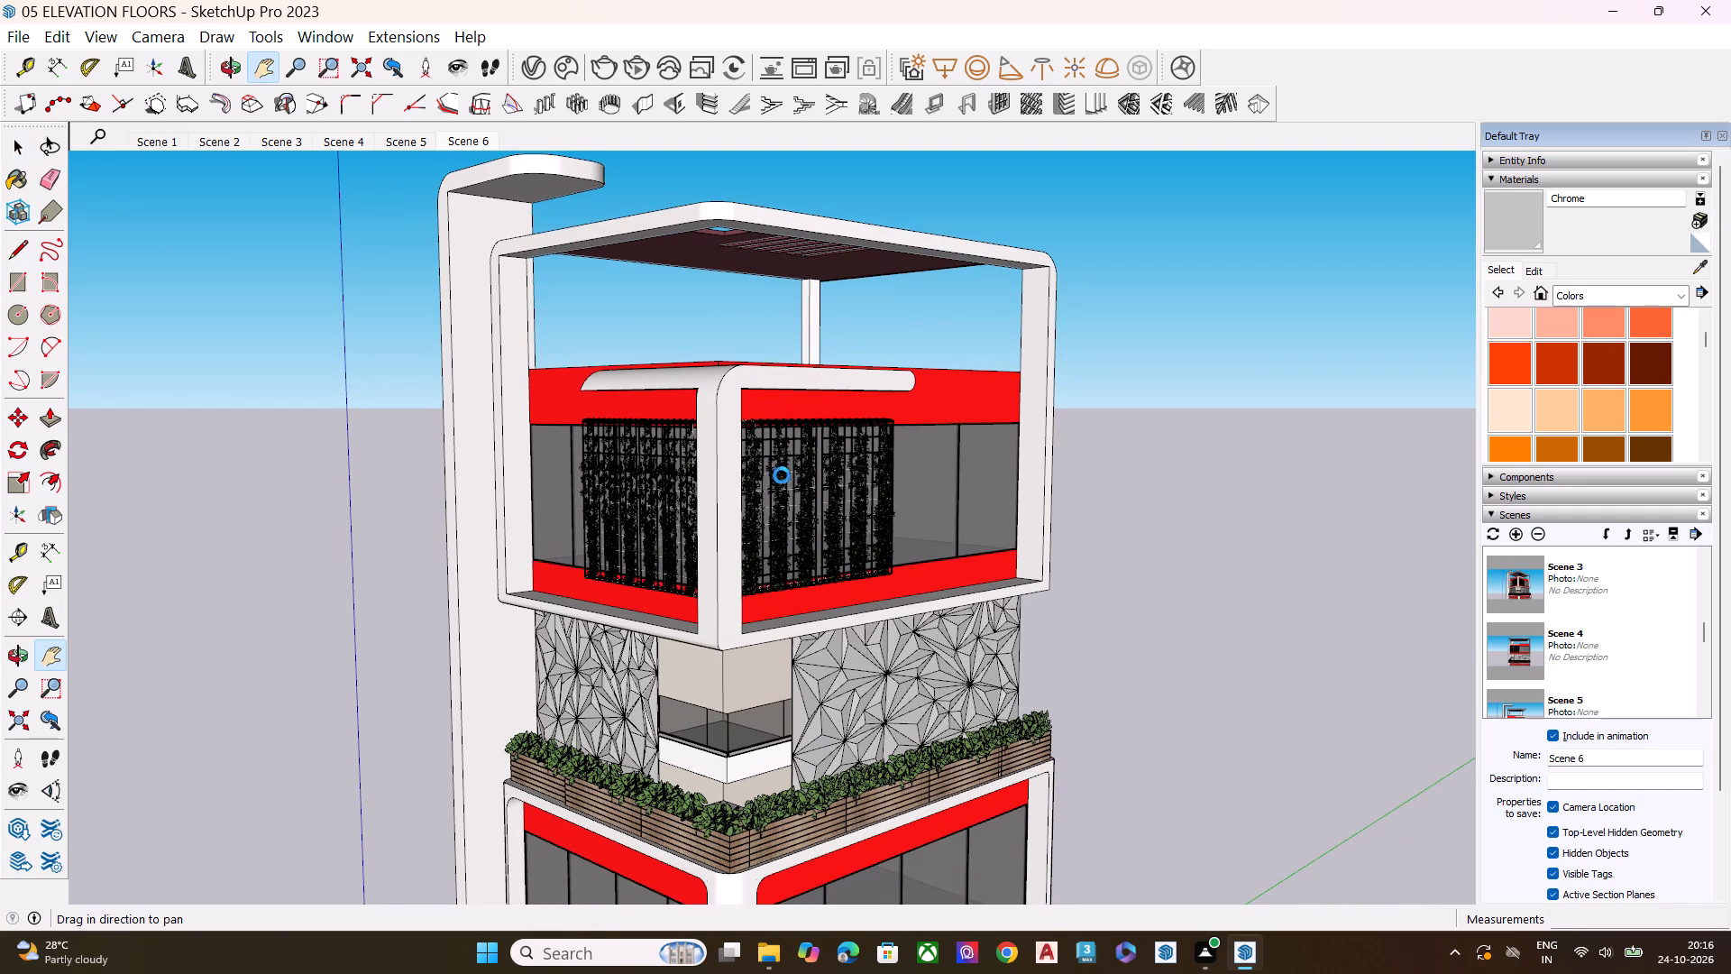
pyautogui.moveTo(782, 475); pyautogui.dragTo(753, 336, button='middle')
pyautogui.press('space')
pyautogui.press('space')
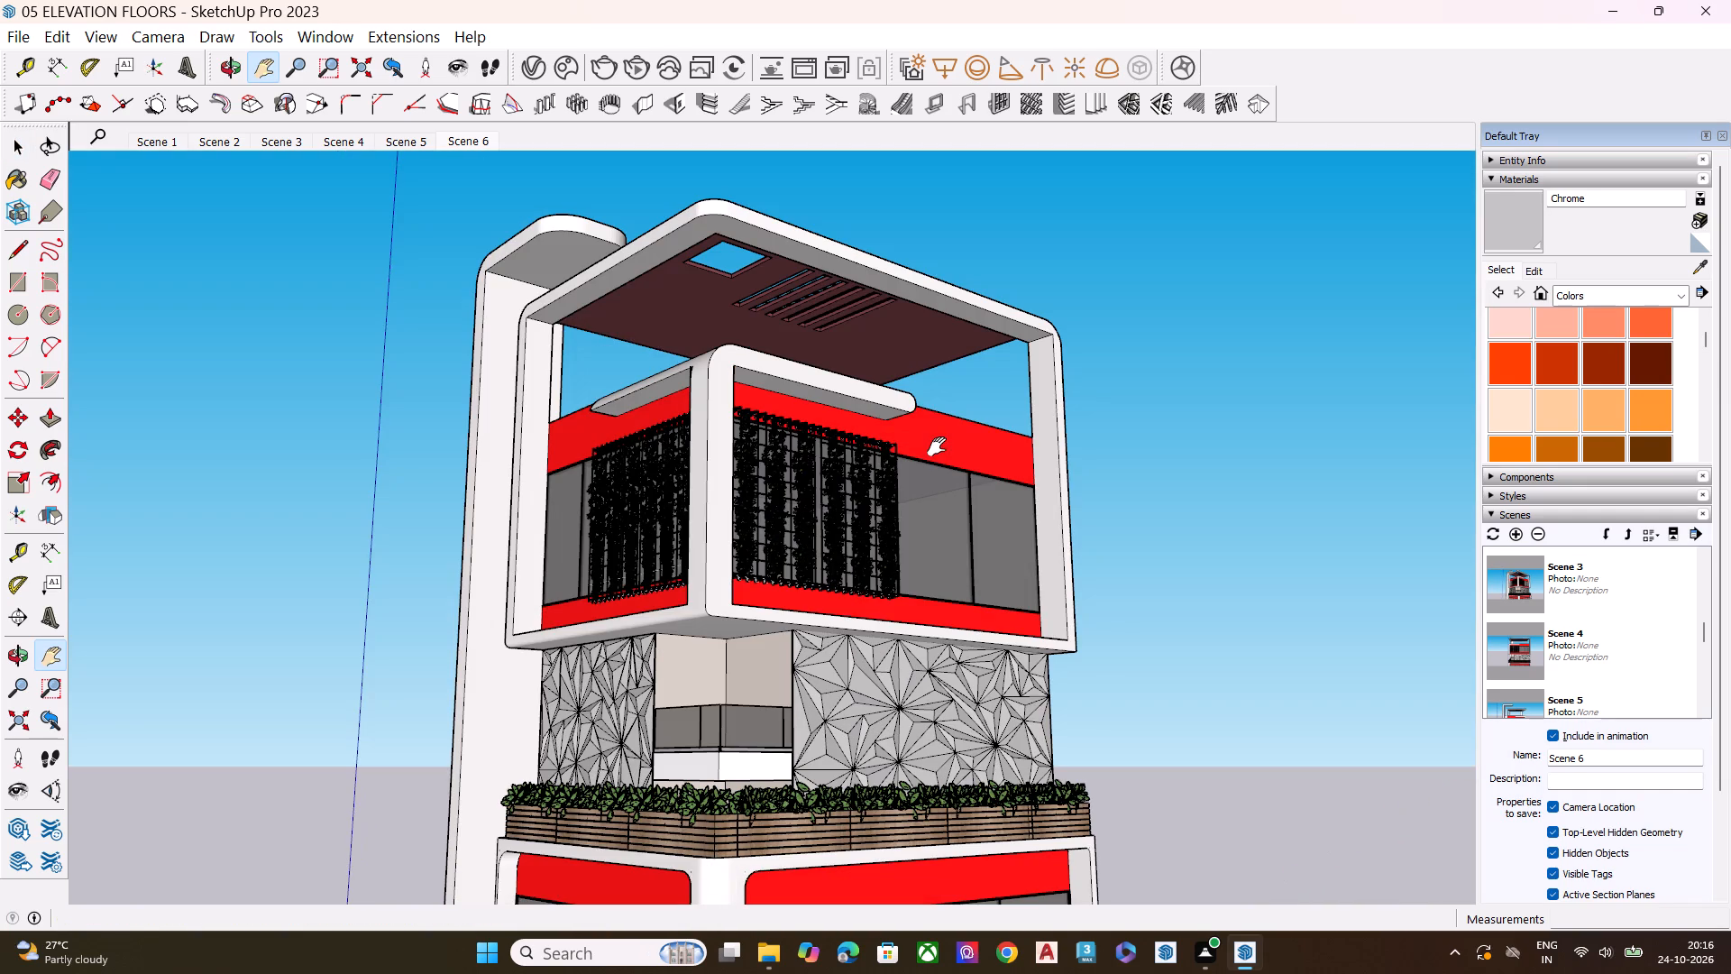
pyautogui.scroll(7, 688, 442)
pyautogui.scroll(-5, 634, 392)
pyautogui.scroll(6, 634, 392)
pyautogui.press('space')
pyautogui.click(636, 388)
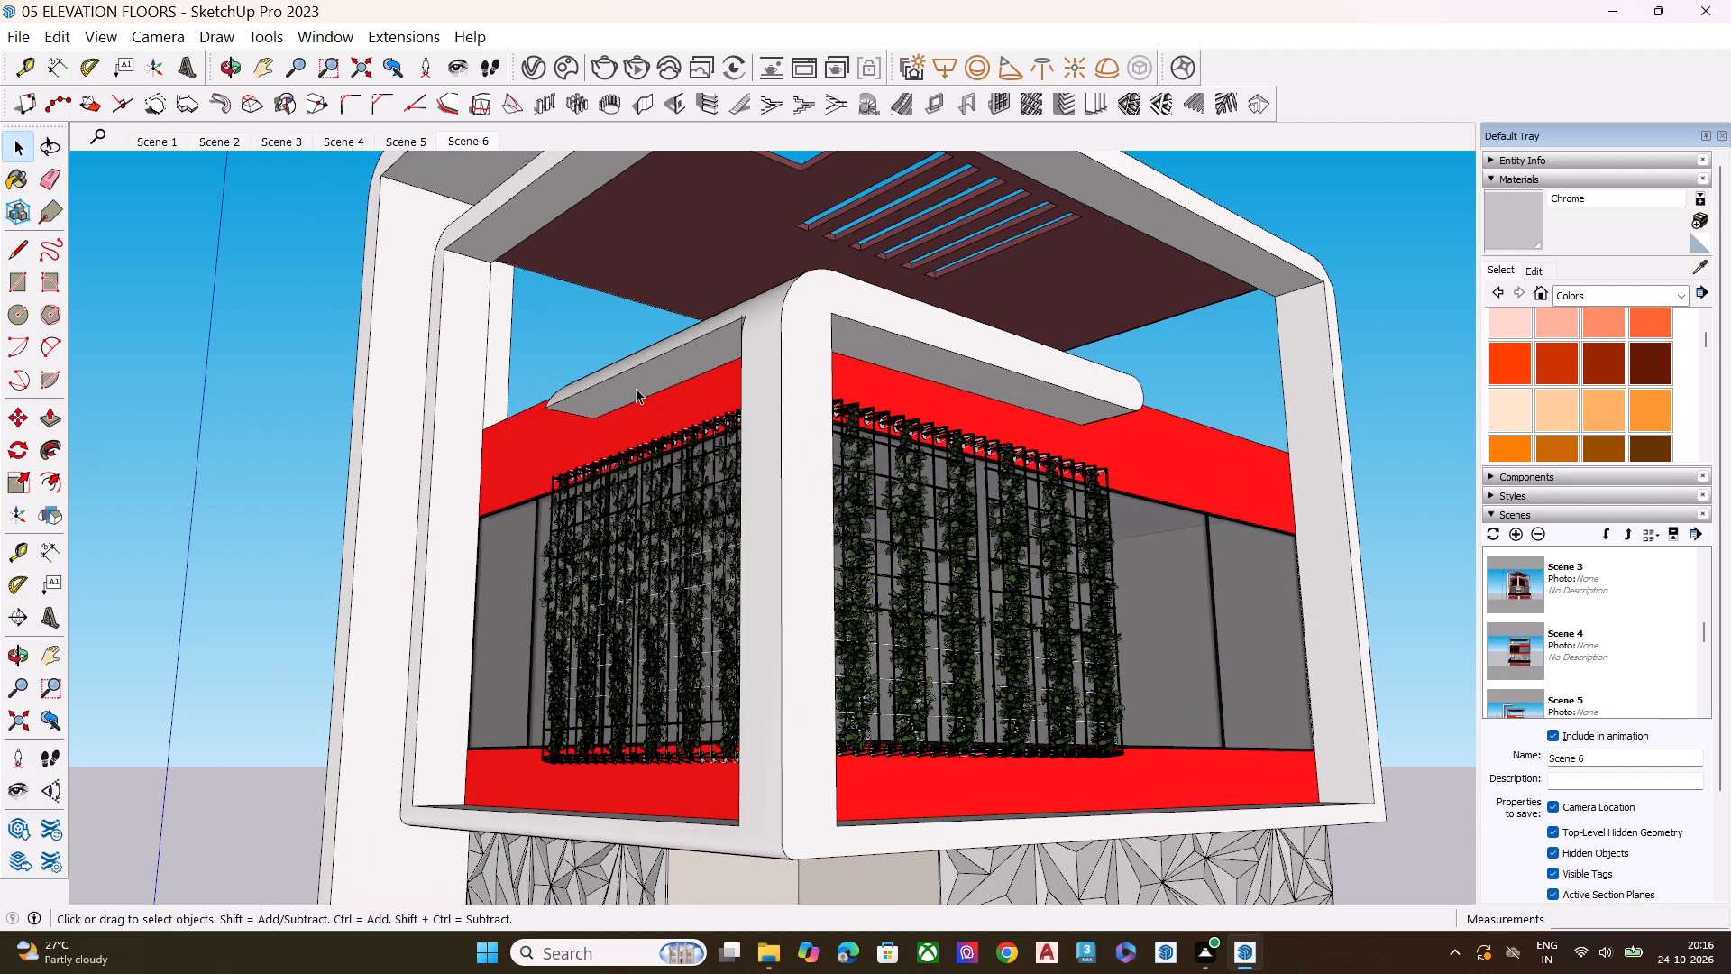
pyautogui.scroll(-6, 752, 388)
pyautogui.click(1225, 363)
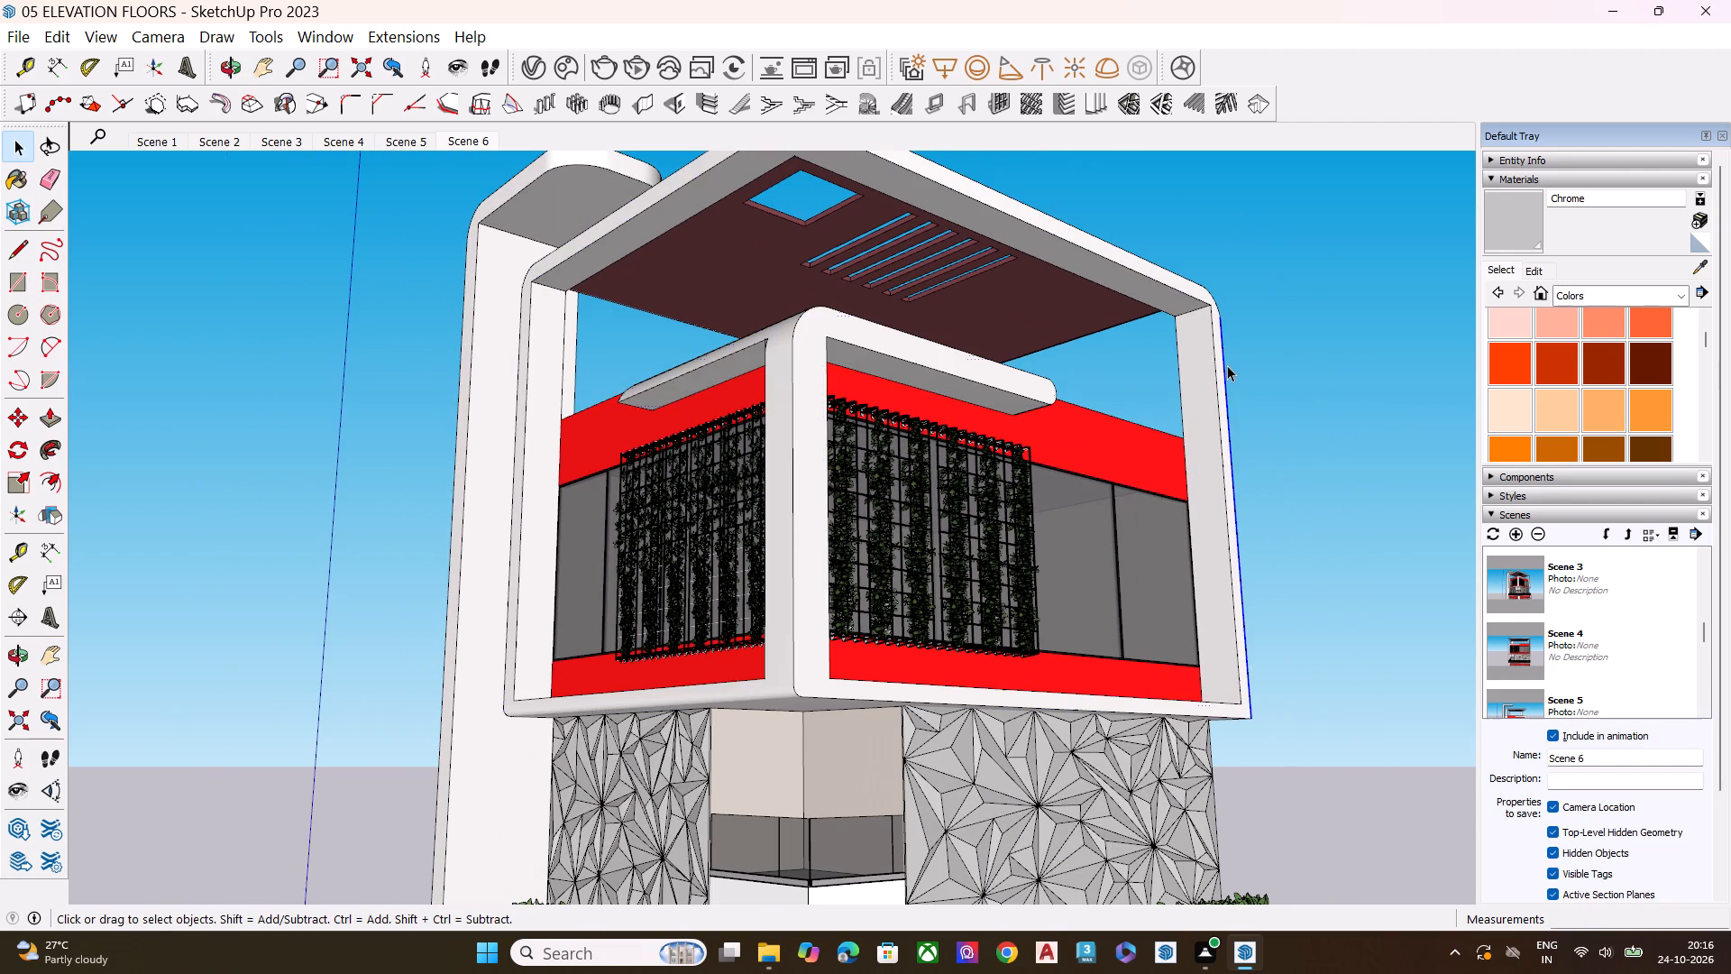
pyautogui.click(1144, 381)
pyautogui.press('space')
pyautogui.click(1281, 367)
# Examine the rooftop canopy frame's rounded corner, selecting the small leftover end face and the frame's side face.
pyautogui.moveTo(1179, 330); pyautogui.dragTo(1090, 541, button='middle')
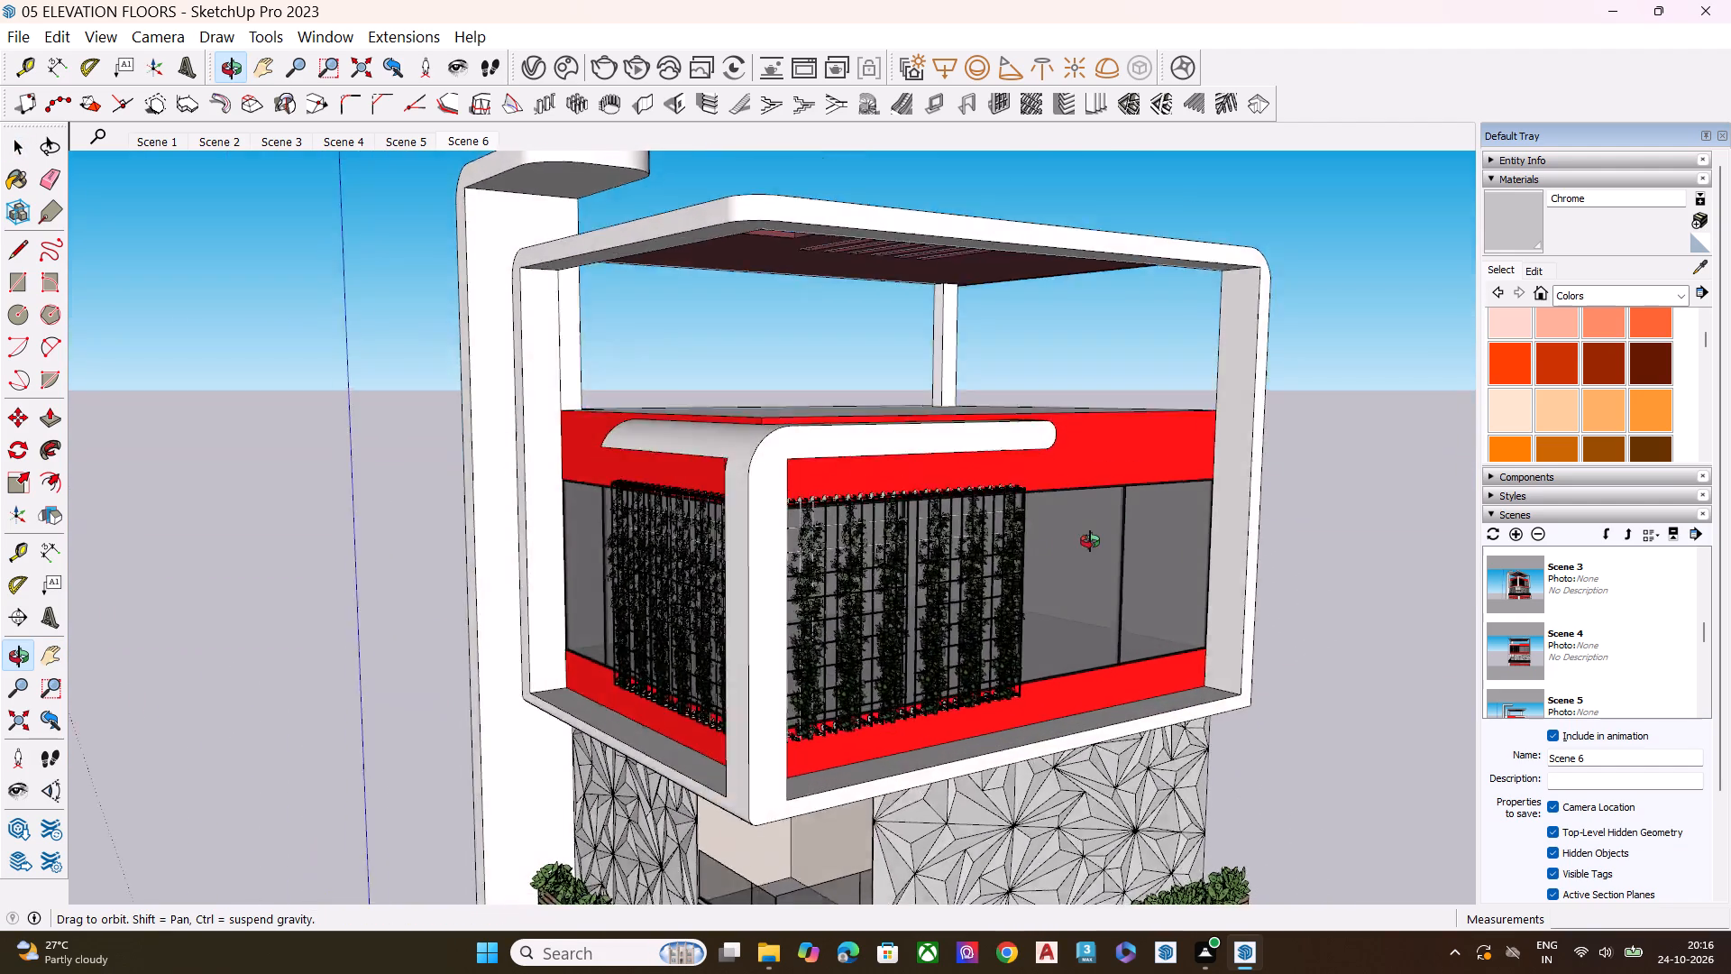
pyautogui.moveTo(1090, 541); pyautogui.dragTo(380, 615, button='middle')
pyautogui.scroll(8, 801, 359)
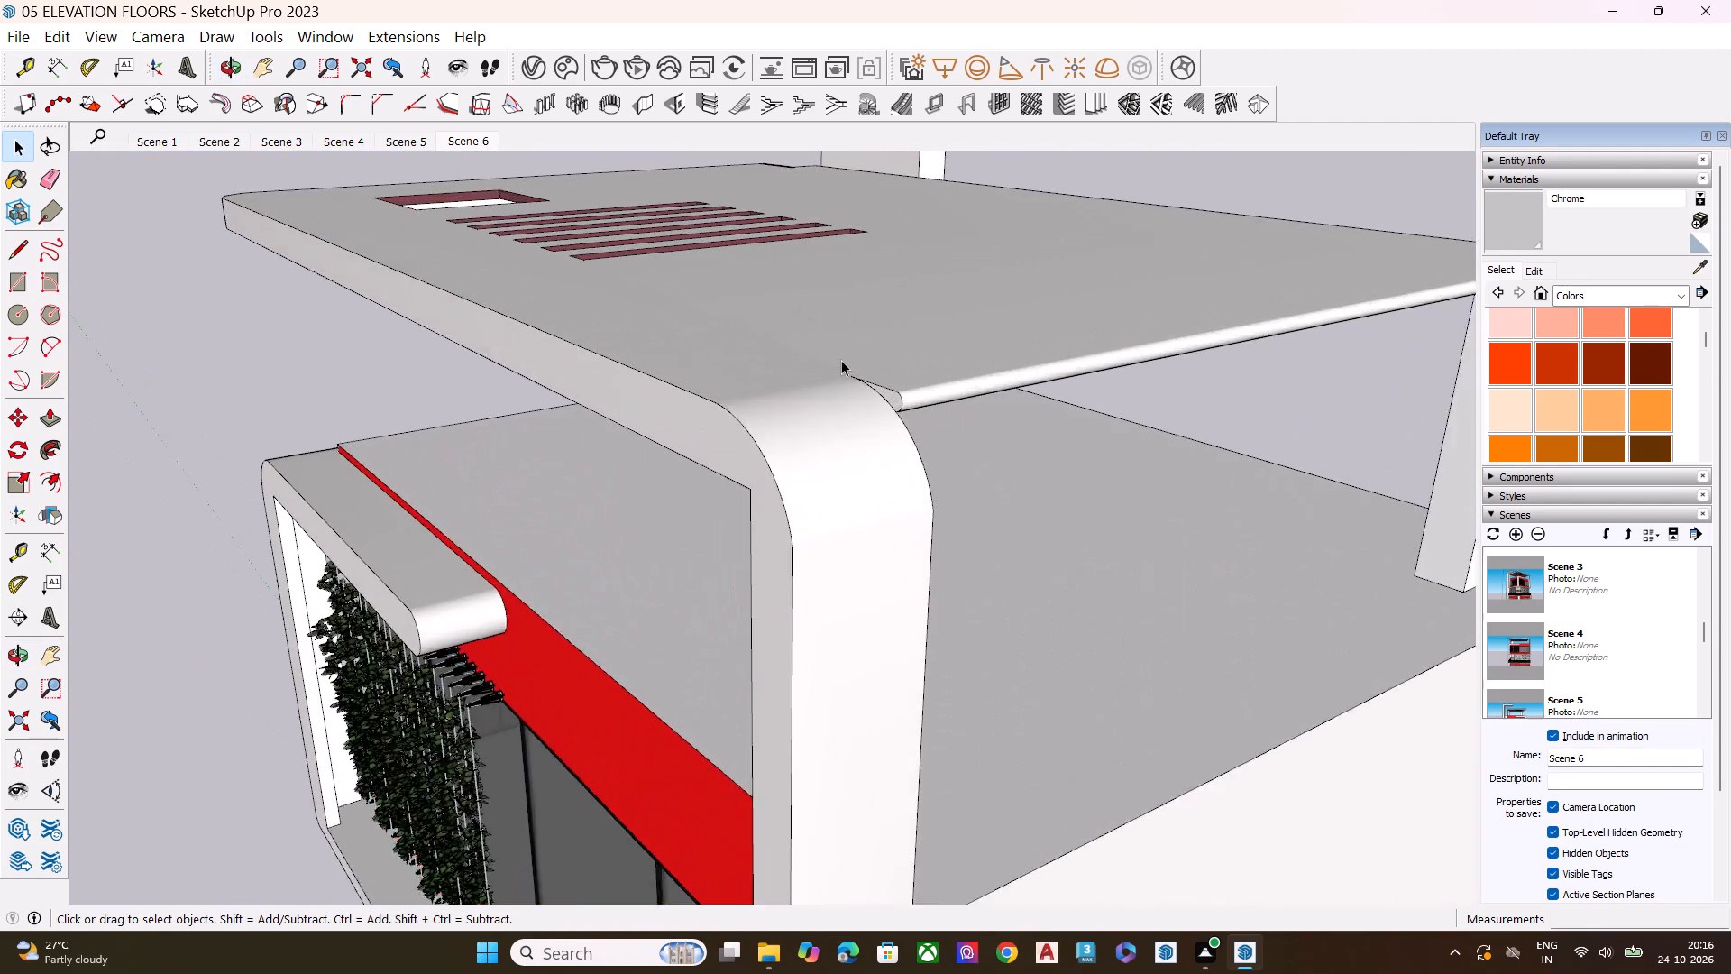
pyautogui.scroll(2, 841, 360)
pyautogui.scroll(10, 924, 403)
pyautogui.click(926, 416)
pyautogui.doubleClick(942, 418)
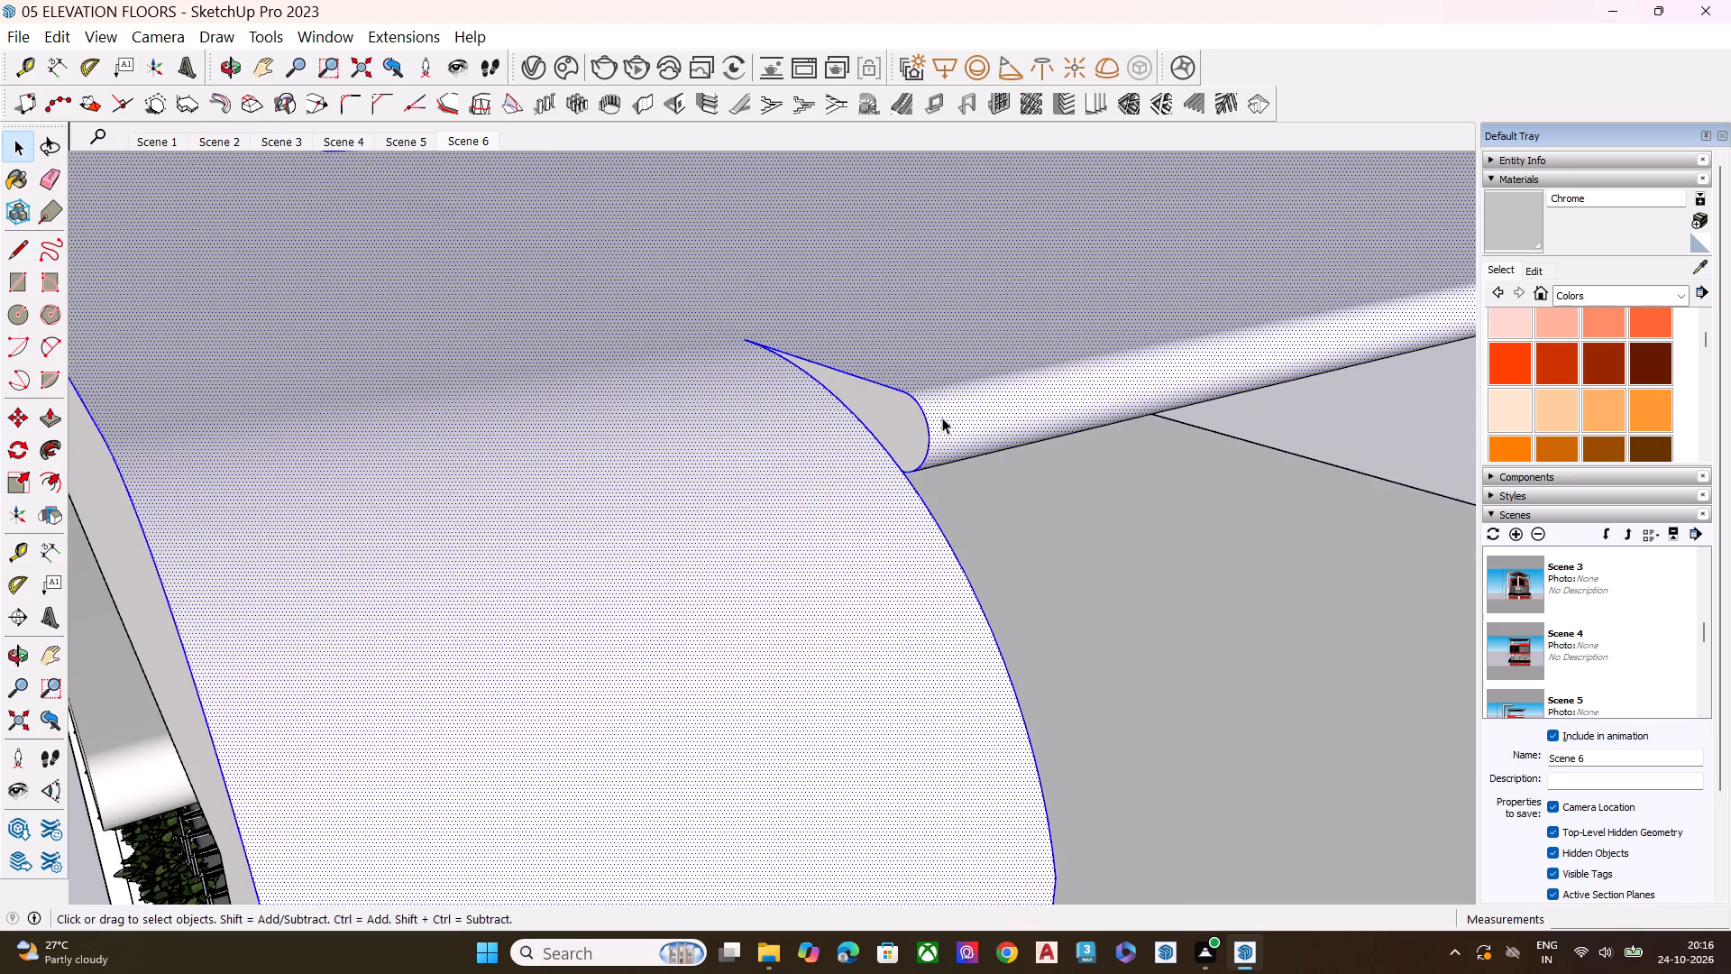
pyautogui.click(907, 418)
pyautogui.click(907, 418)
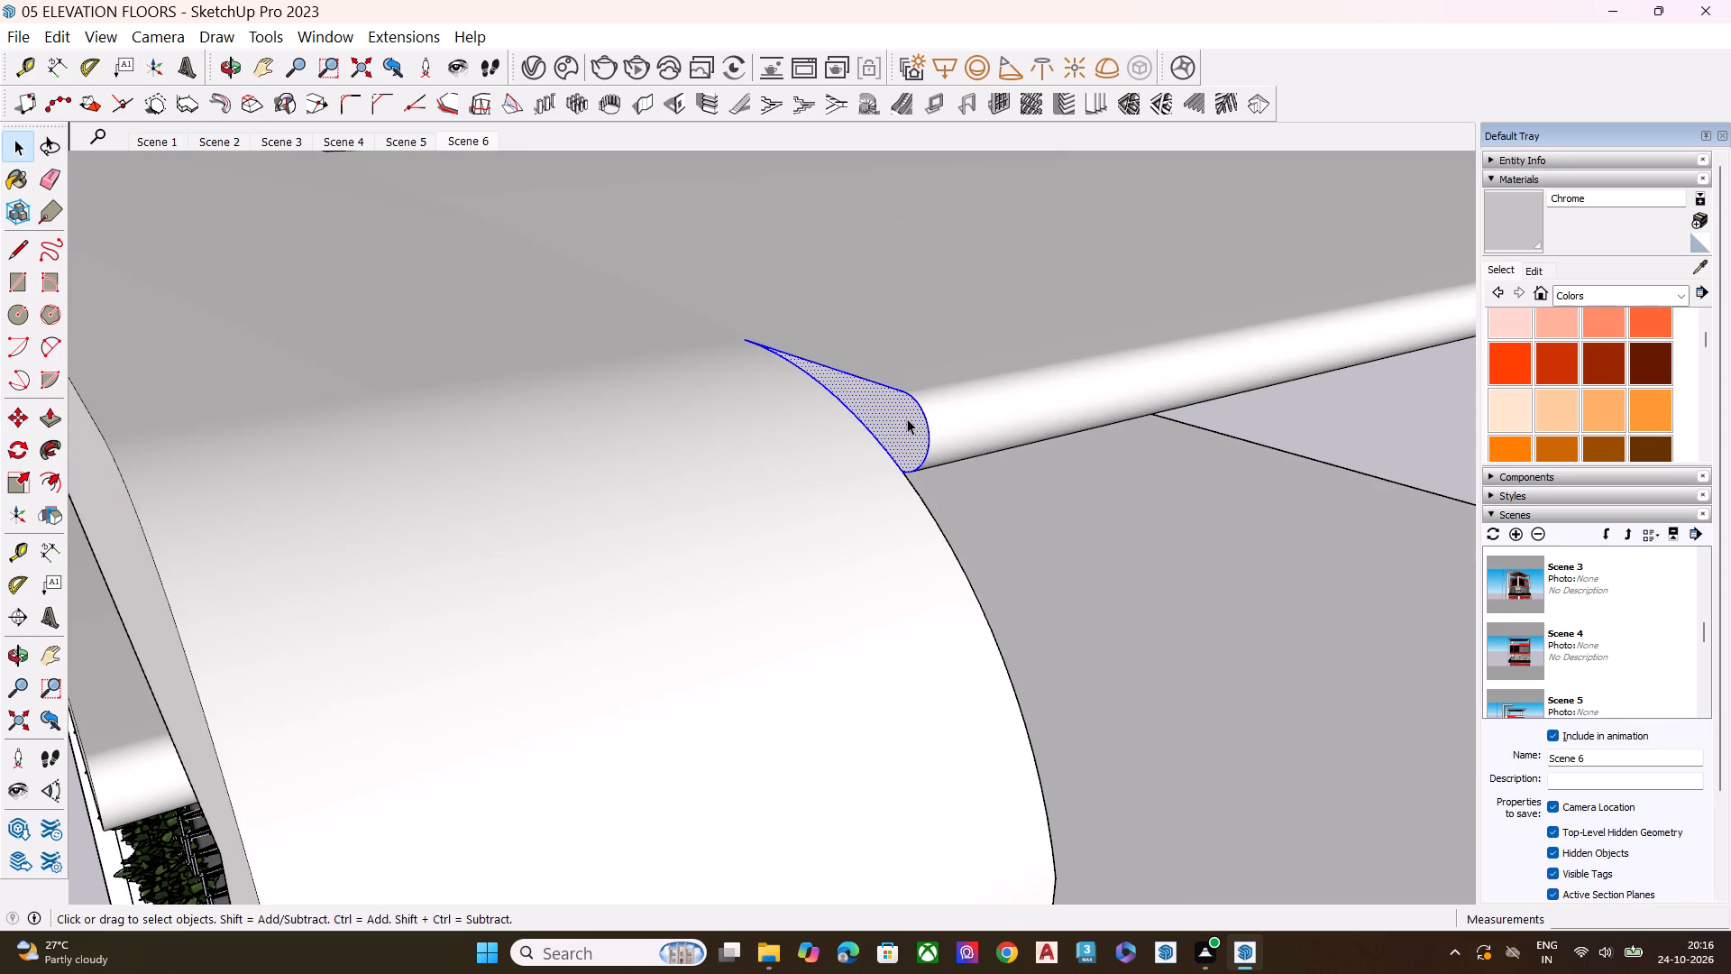
pyautogui.moveTo(873, 427); pyautogui.dragTo(1260, 350, button='middle')
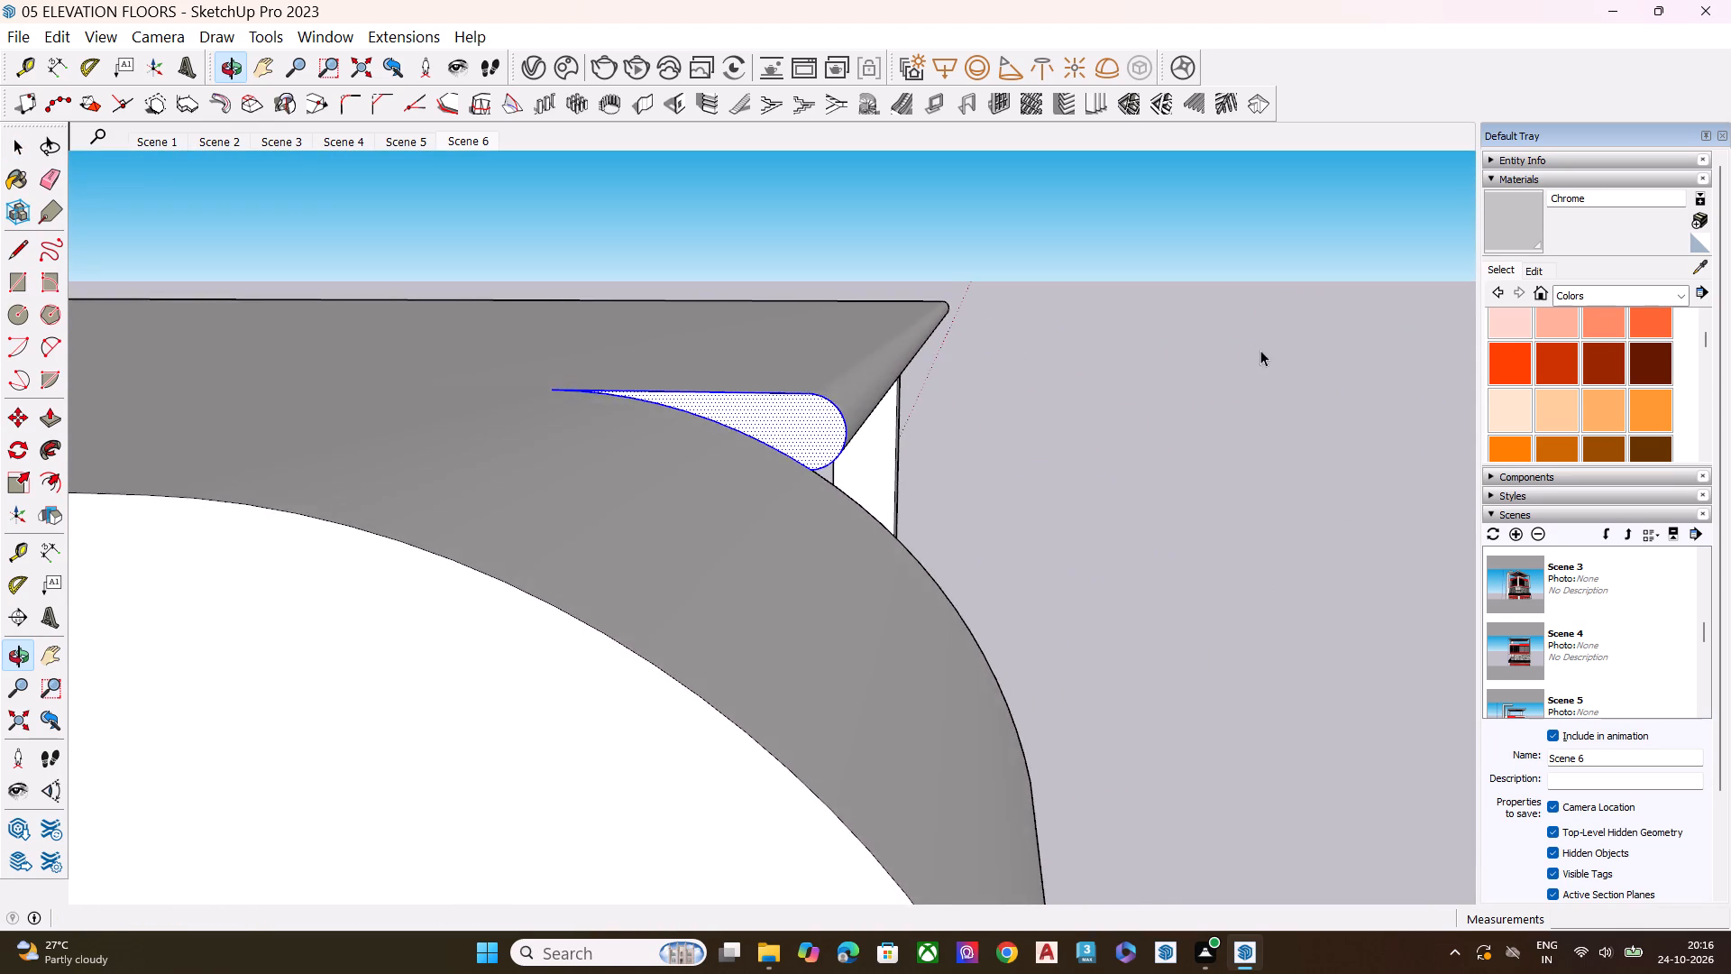
pyautogui.scroll(1, 790, 481)
pyautogui.scroll(-2, 761, 486)
pyautogui.scroll(6, 760, 486)
pyautogui.click(735, 501)
pyautogui.scroll(-9, 735, 501)
pyautogui.scroll(1, 792, 467)
pyautogui.scroll(-3, 794, 465)
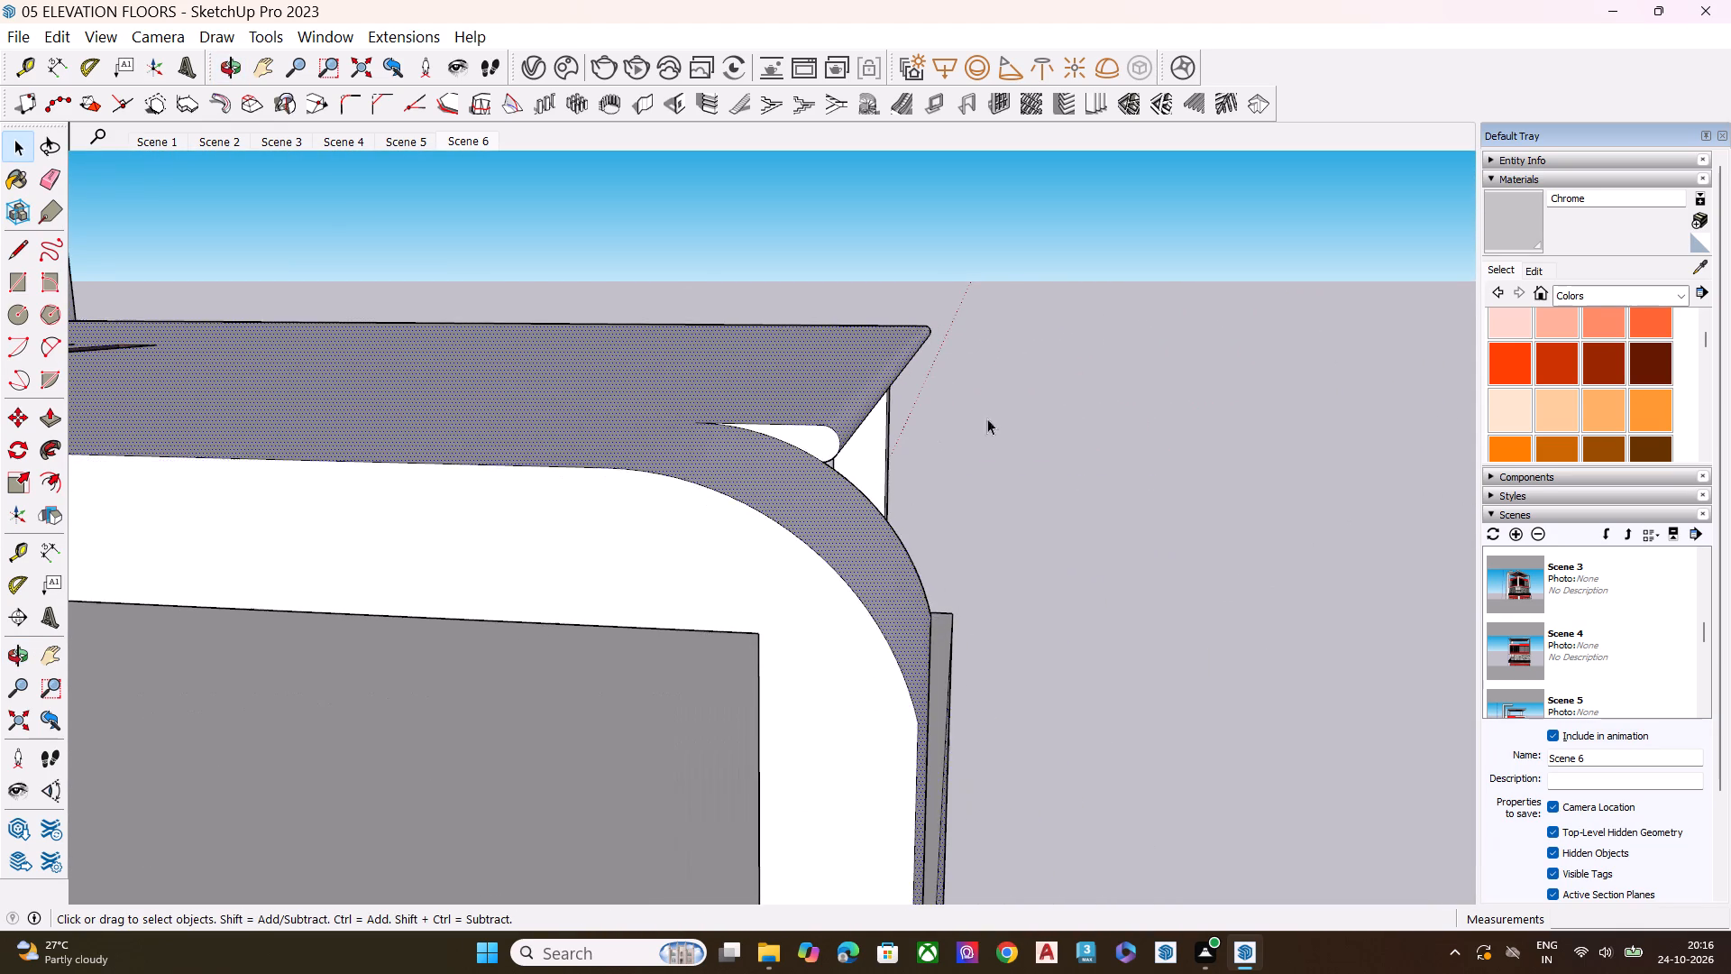
pyautogui.click(1048, 406)
# Examine the canopy frame and top floor from the front, the side and above.
pyautogui.press('space')
pyautogui.scroll(-7, 1037, 408)
pyautogui.scroll(1, 1037, 408)
pyautogui.scroll(-2, 1037, 408)
pyautogui.moveTo(794, 491); pyautogui.dragTo(972, 391, button='middle')
pyautogui.press('space')
pyautogui.click(1135, 519)
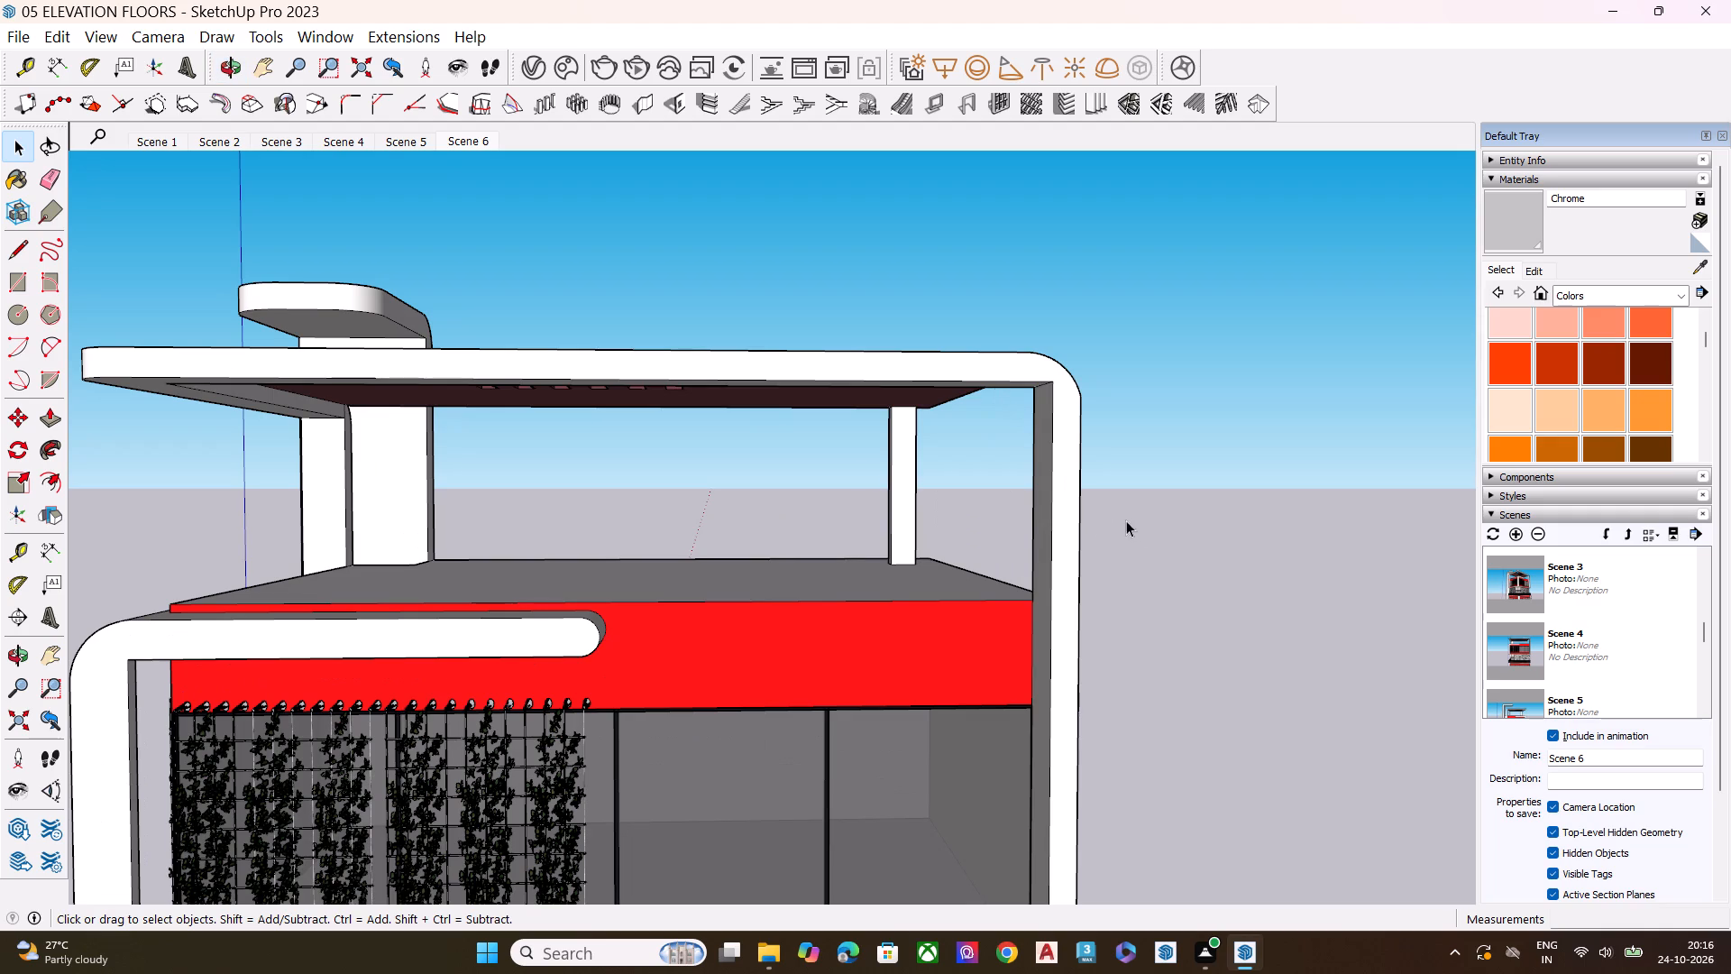
pyautogui.scroll(-6, 740, 454)
pyautogui.moveTo(449, 481); pyautogui.dragTo(828, 434, button='middle')
pyautogui.scroll(-2, 828, 434)
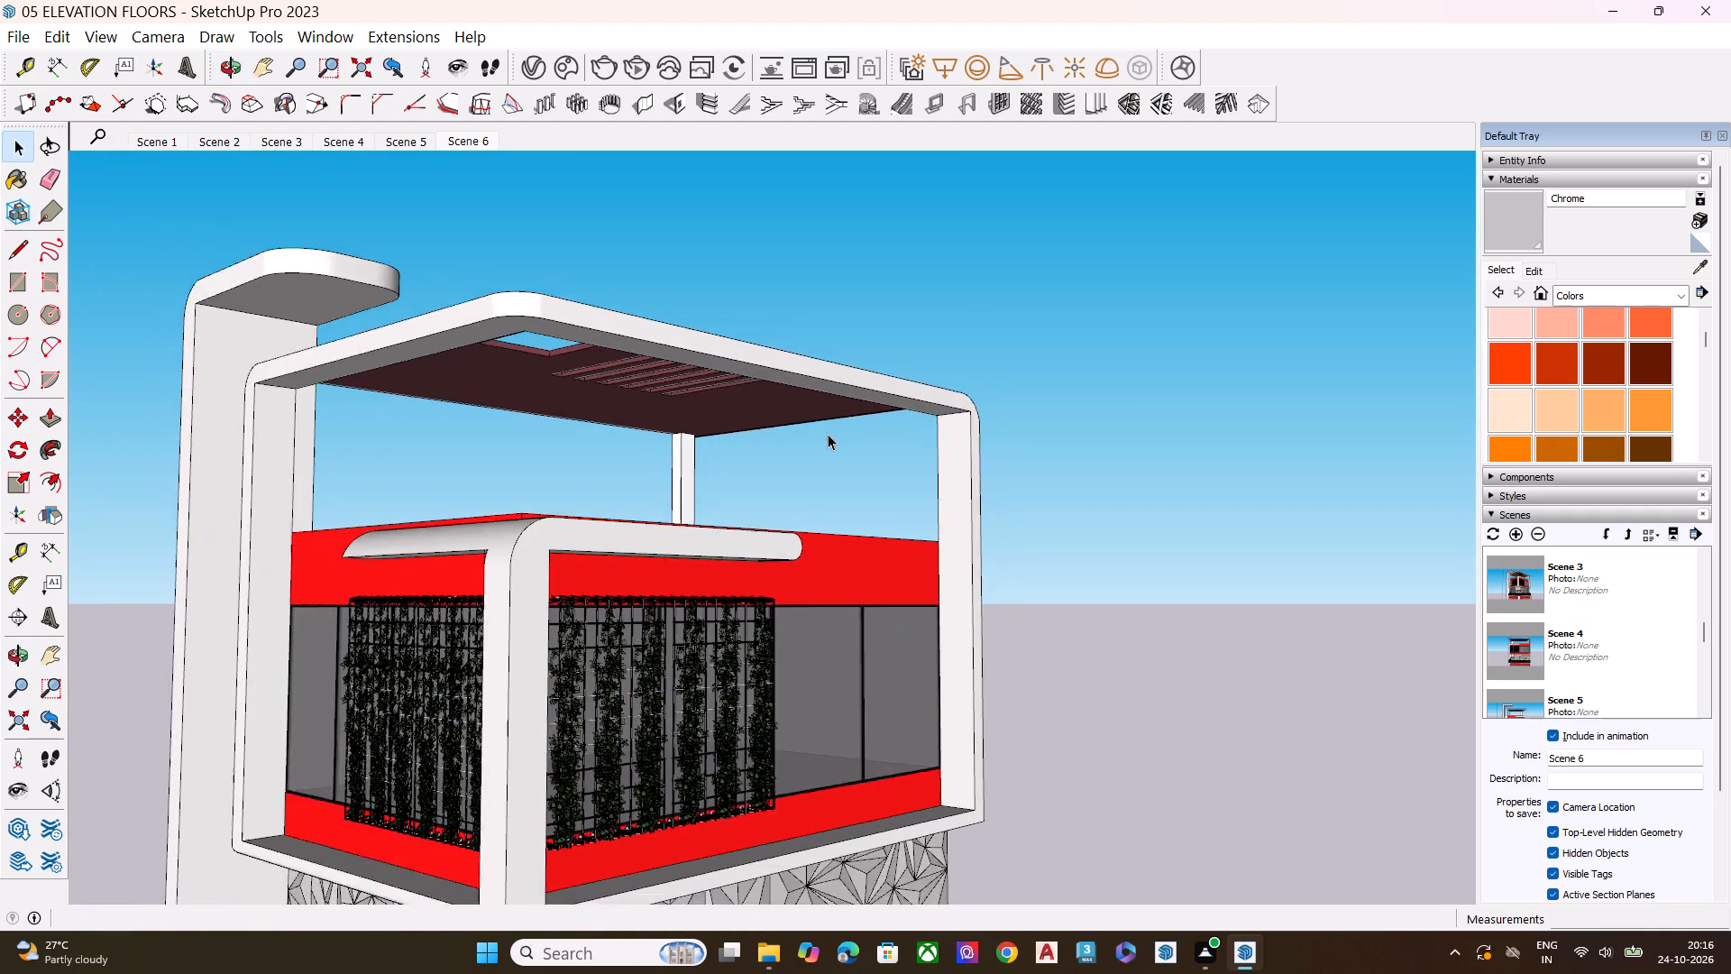
pyautogui.scroll(-7, 828, 434)
pyautogui.moveTo(746, 496); pyautogui.dragTo(1076, 485, button='middle')
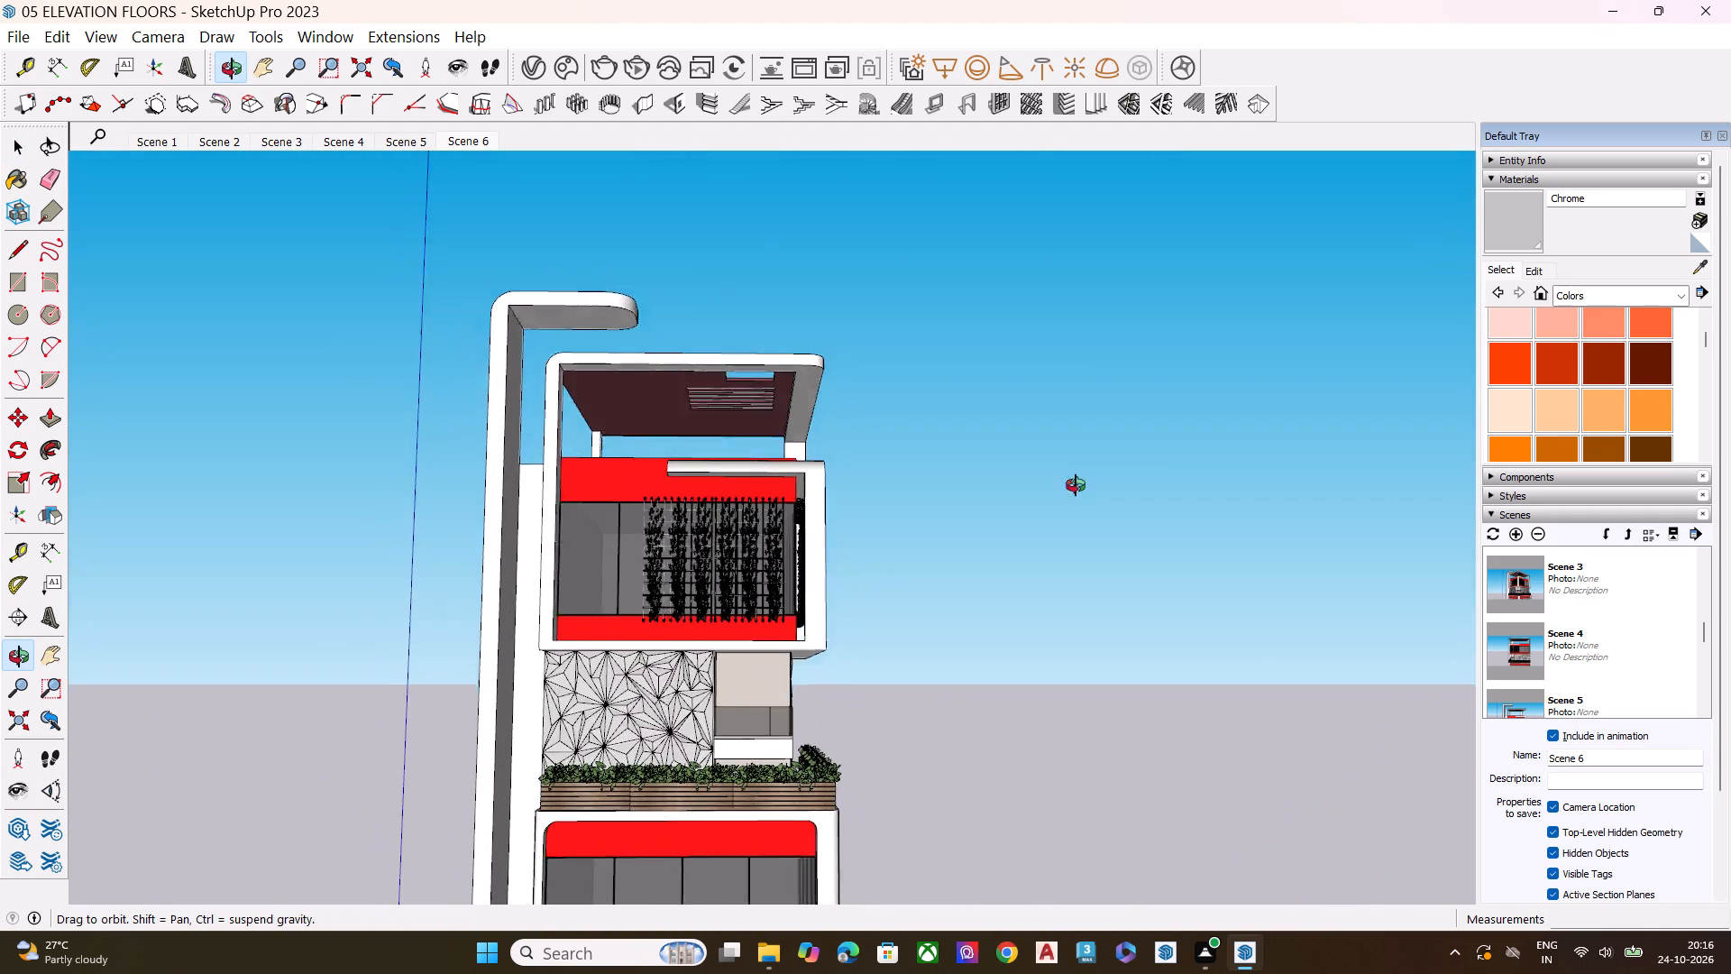
pyautogui.moveTo(1076, 485); pyautogui.dragTo(717, 750, button='middle')
# Push/Pull the narrow vertical face of the recess behind the white frame column at top-floor roof level by about 5' 3".
pyautogui.scroll(2, 654, 678)
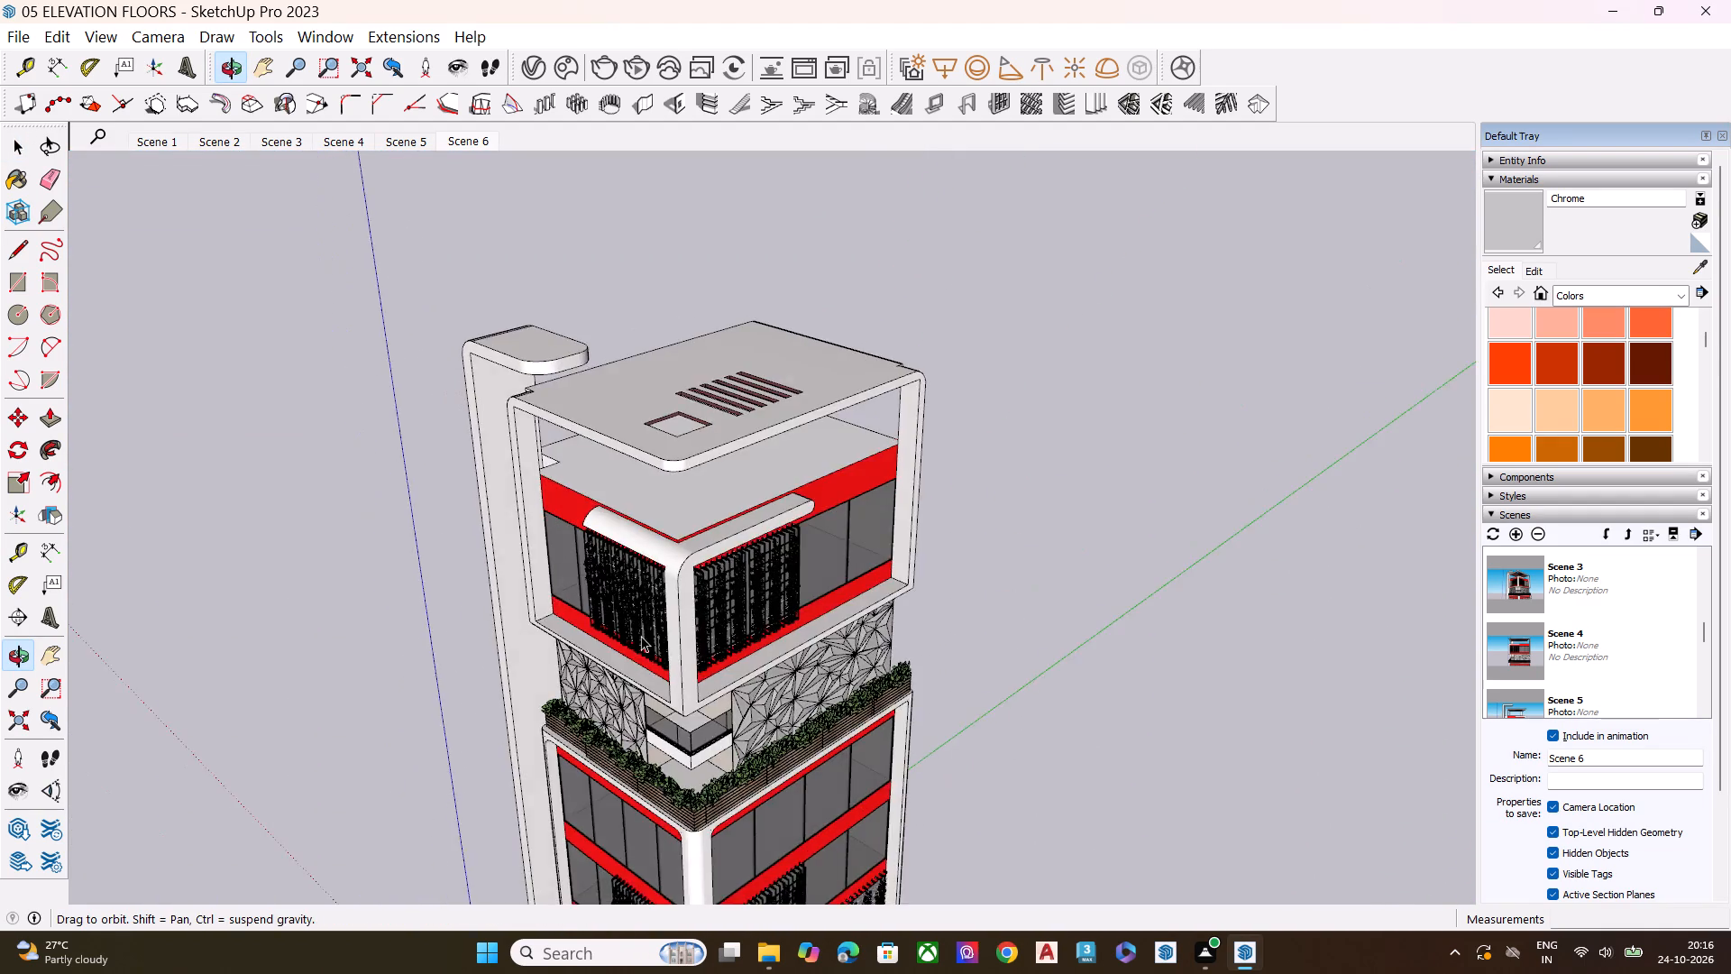
pyautogui.scroll(8, 641, 636)
pyautogui.scroll(8, 487, 409)
pyautogui.scroll(-1, 487, 407)
pyautogui.scroll(1, 487, 407)
pyautogui.scroll(2, 565, 401)
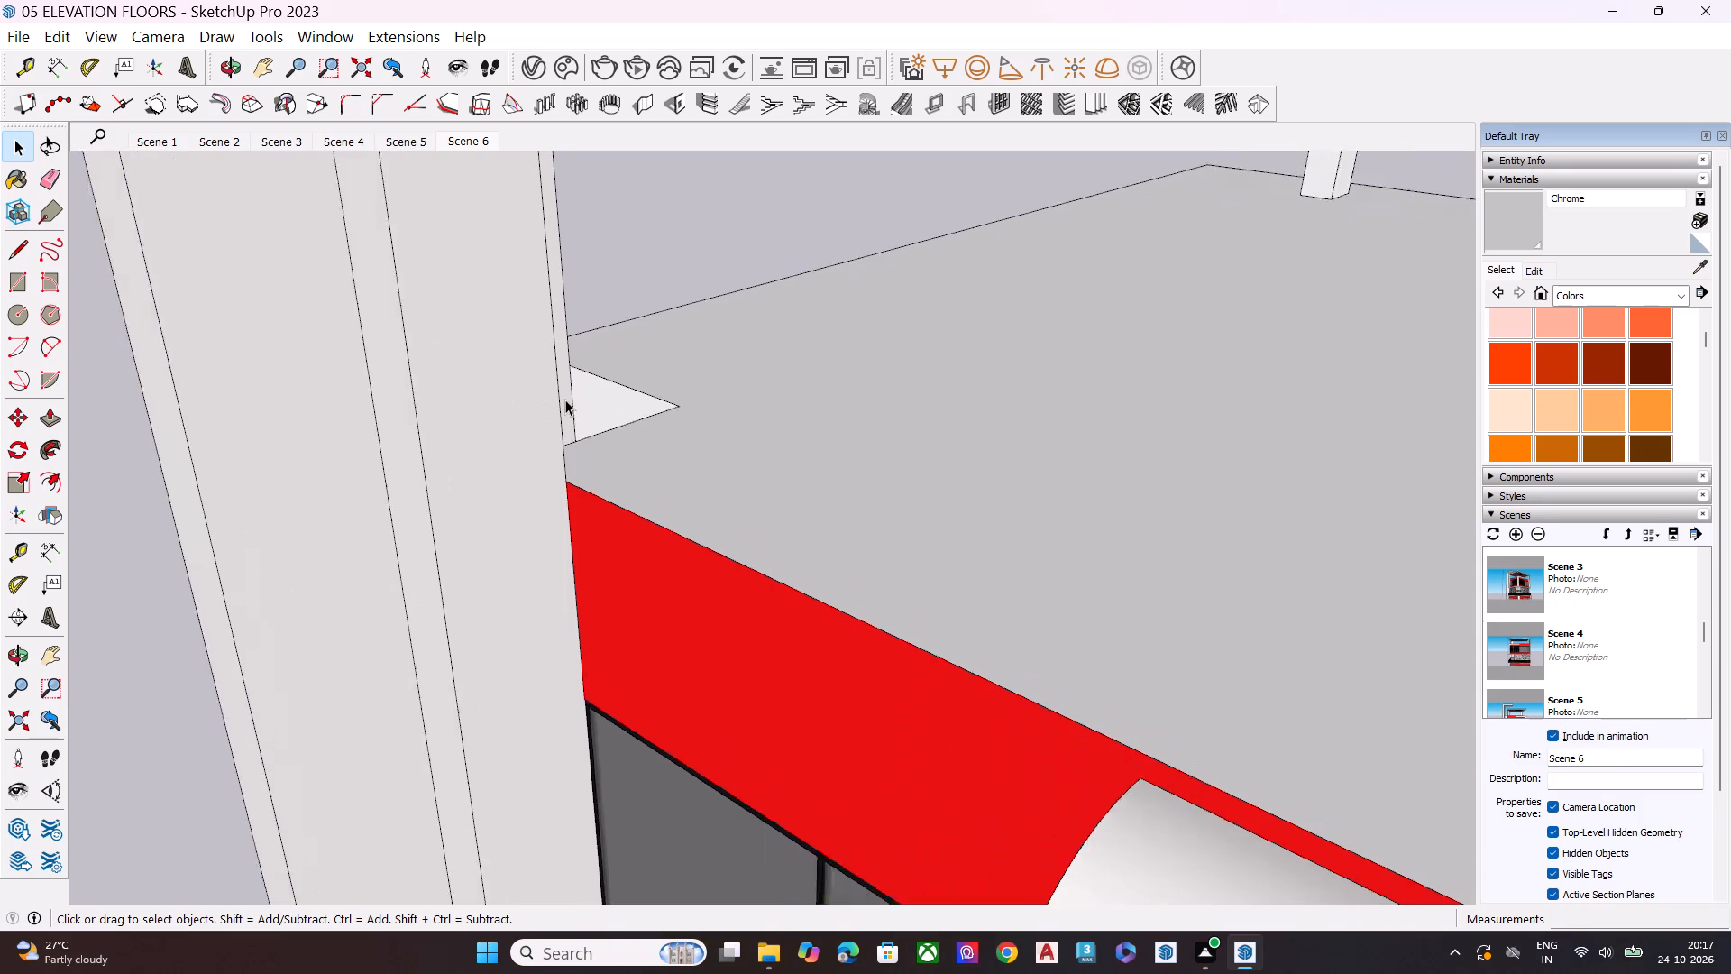
pyautogui.scroll(8, 565, 400)
pyautogui.moveTo(609, 403); pyautogui.dragTo(202, 519, button='middle')
pyautogui.click(342, 416)
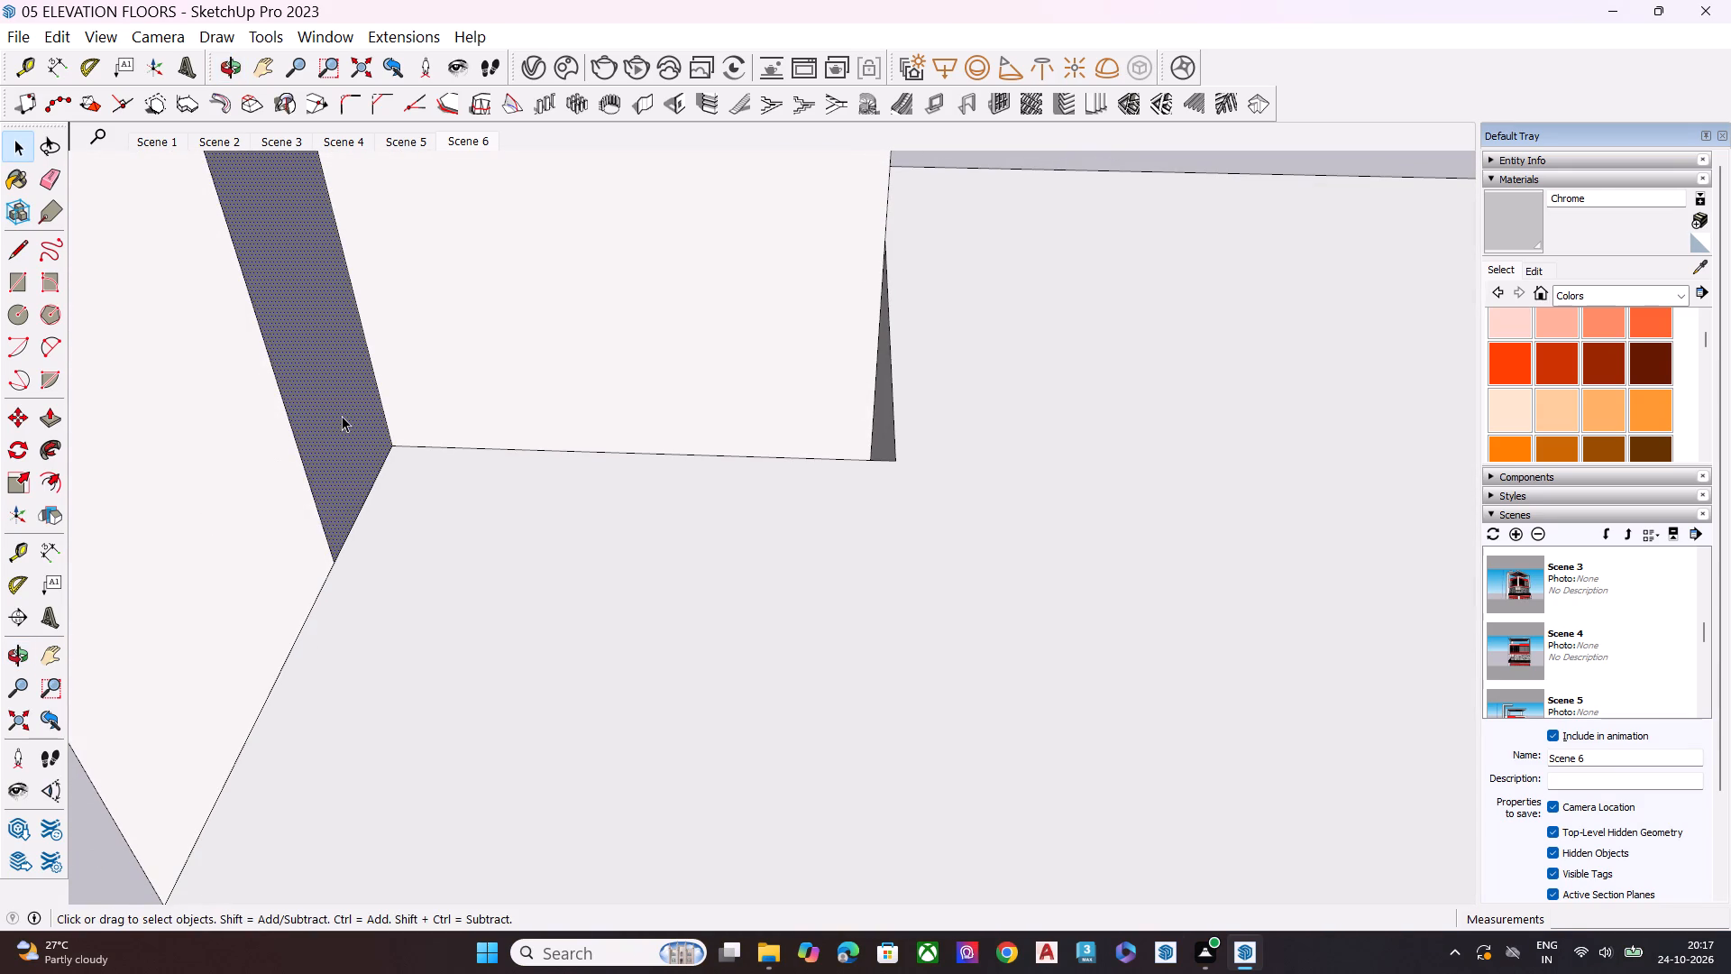
pyautogui.press('p')
pyautogui.click(342, 416)
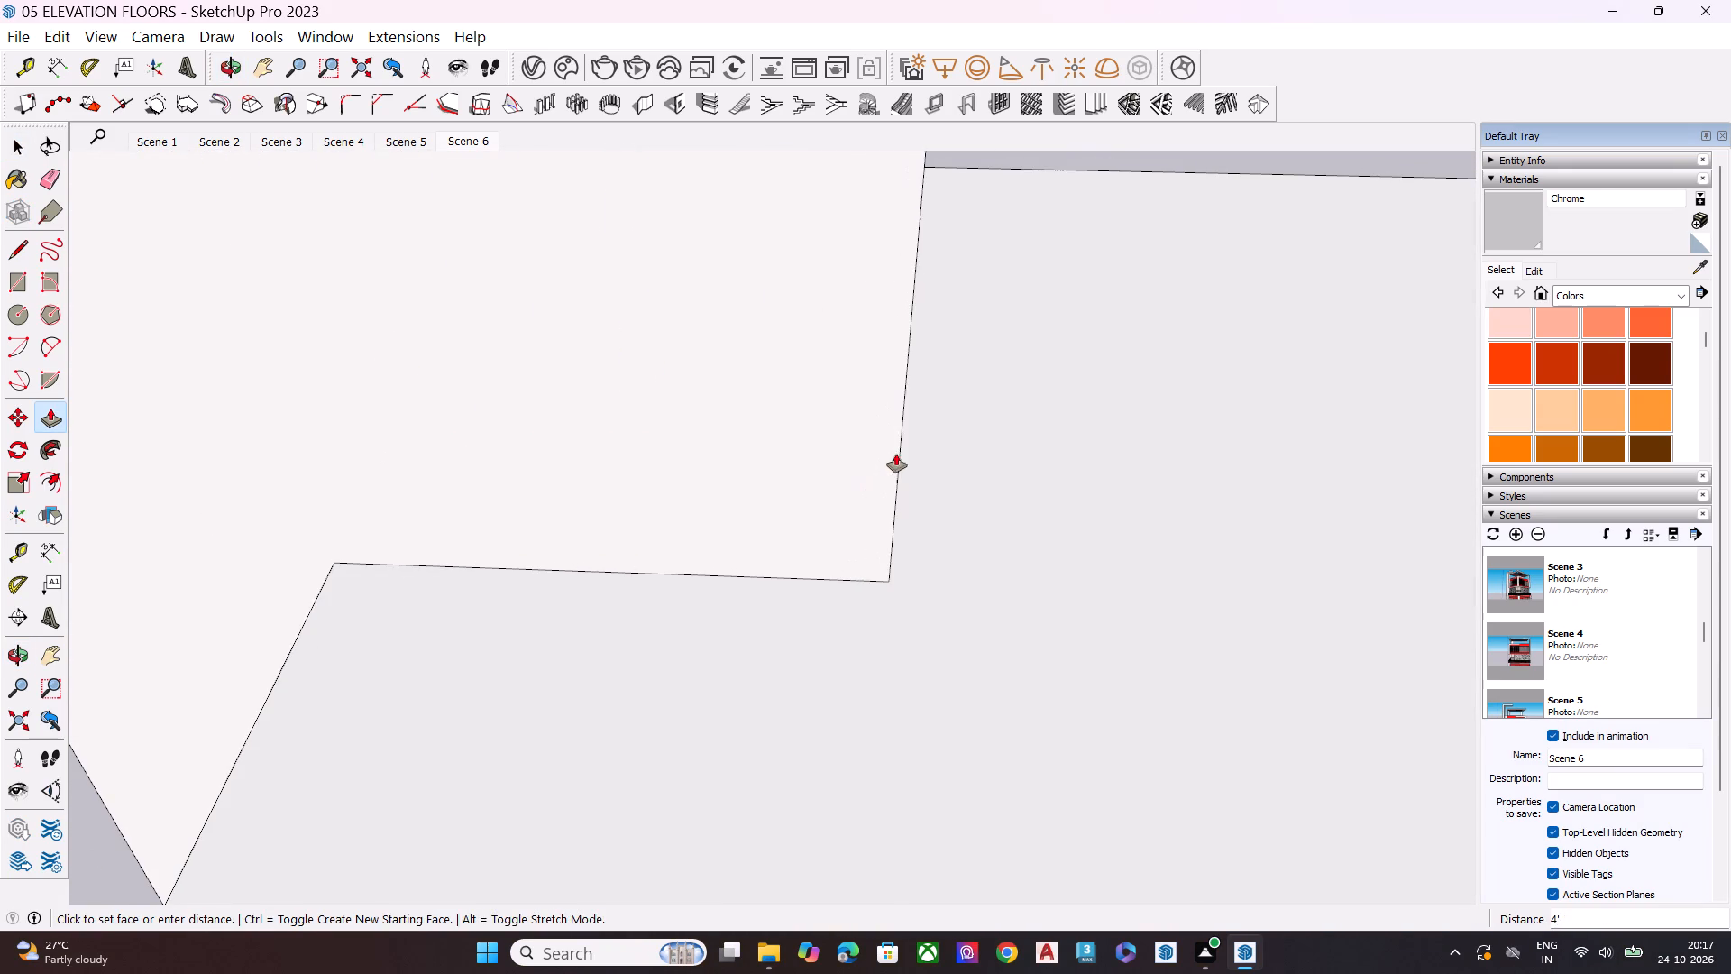
pyautogui.moveTo(877, 436); pyautogui.dragTo(497, 507, button='middle')
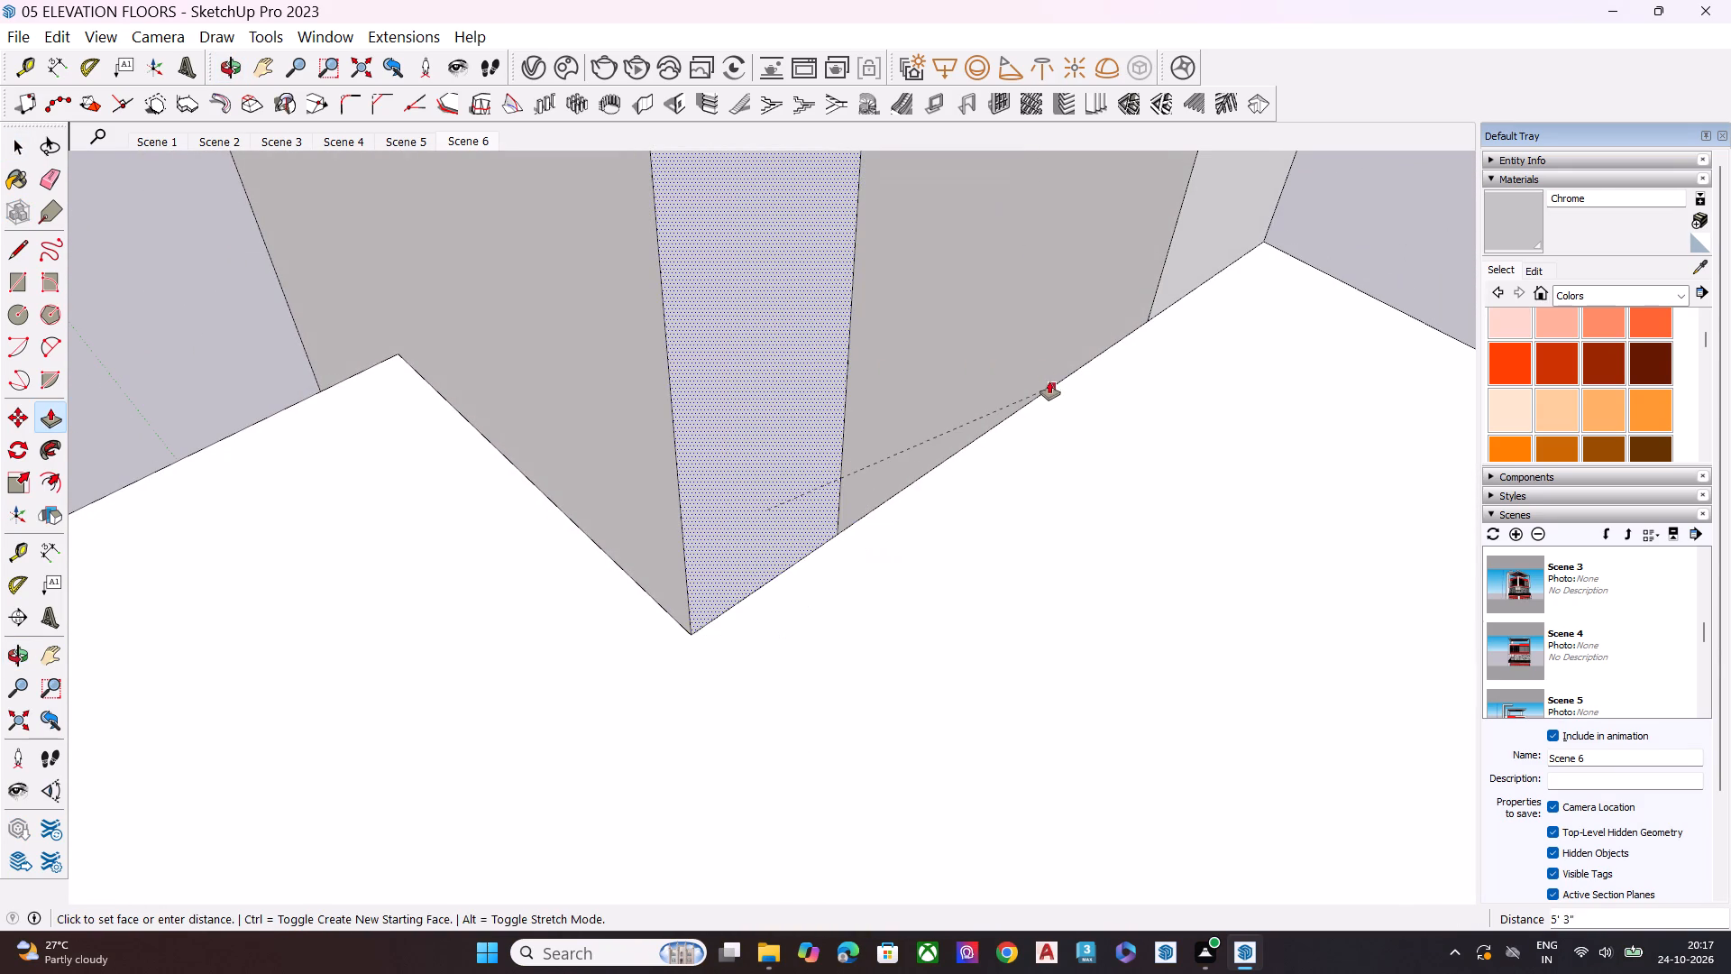
pyautogui.click(1049, 382)
pyautogui.press('space')
# Examine the reworked column corner above the red roof band, and the top floor's green screen side.
pyautogui.moveTo(478, 493); pyautogui.dragTo(1265, 208, button='middle')
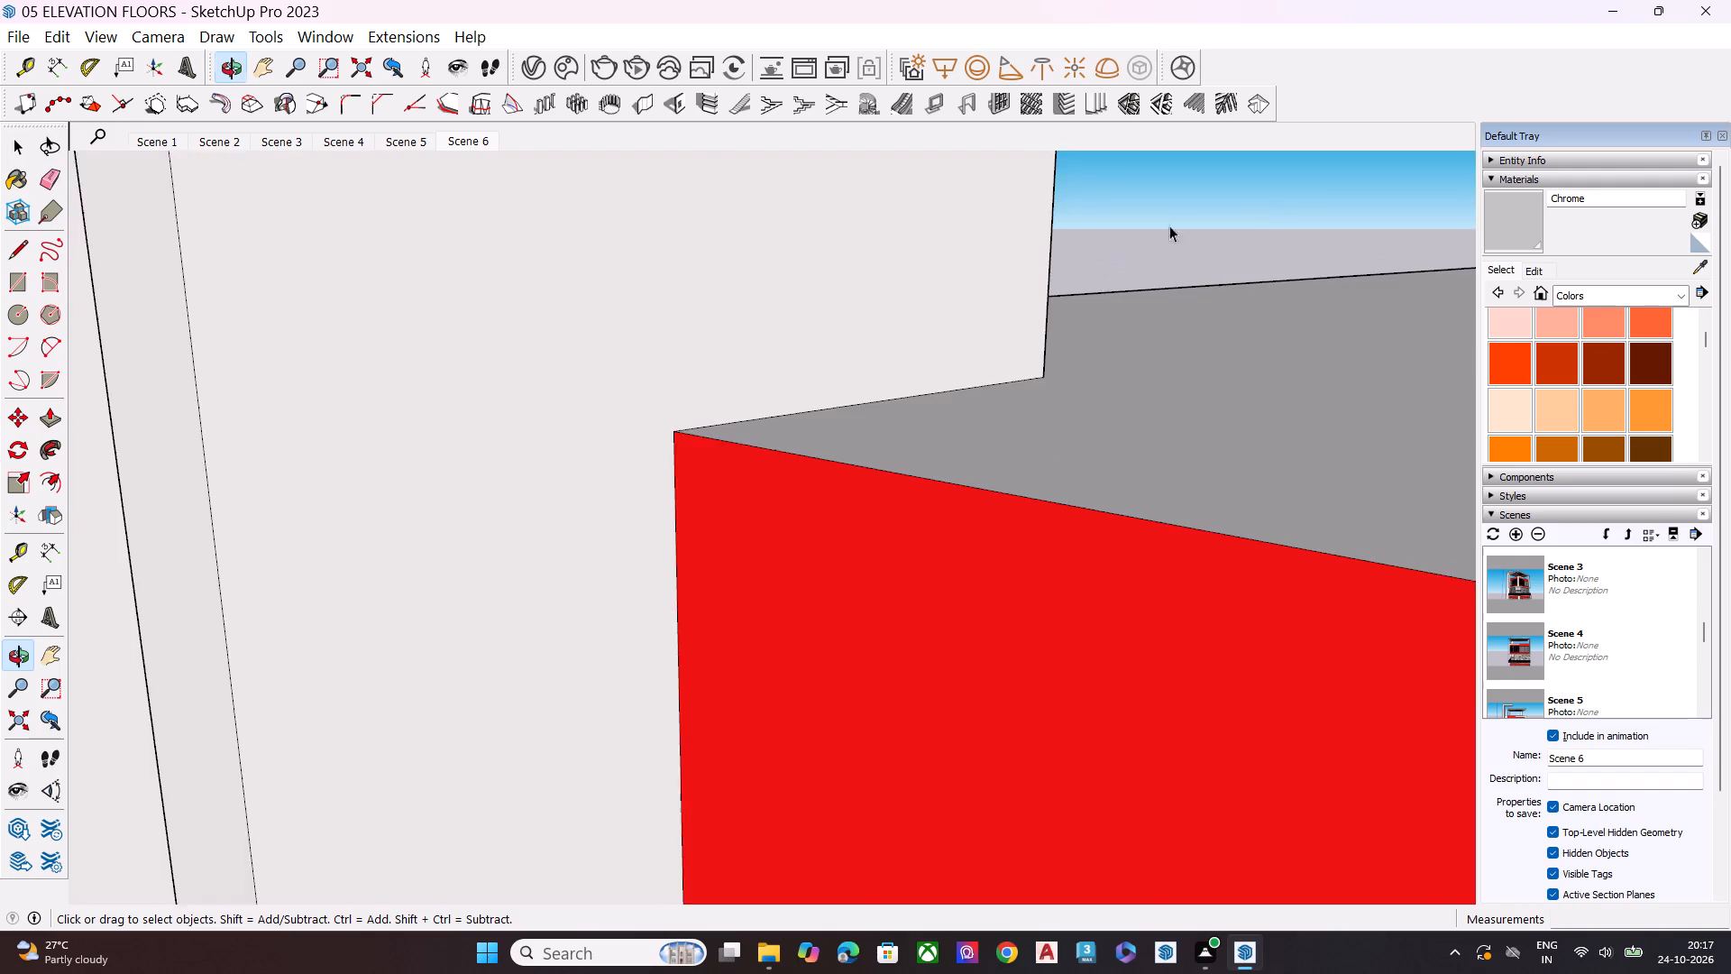
pyautogui.scroll(-10, 911, 240)
pyautogui.moveTo(774, 305); pyautogui.dragTo(969, 240, button='middle')
pyautogui.press('space')
pyautogui.scroll(-13, 758, 280)
pyautogui.scroll(2, 736, 293)
pyautogui.scroll(-8, 736, 293)
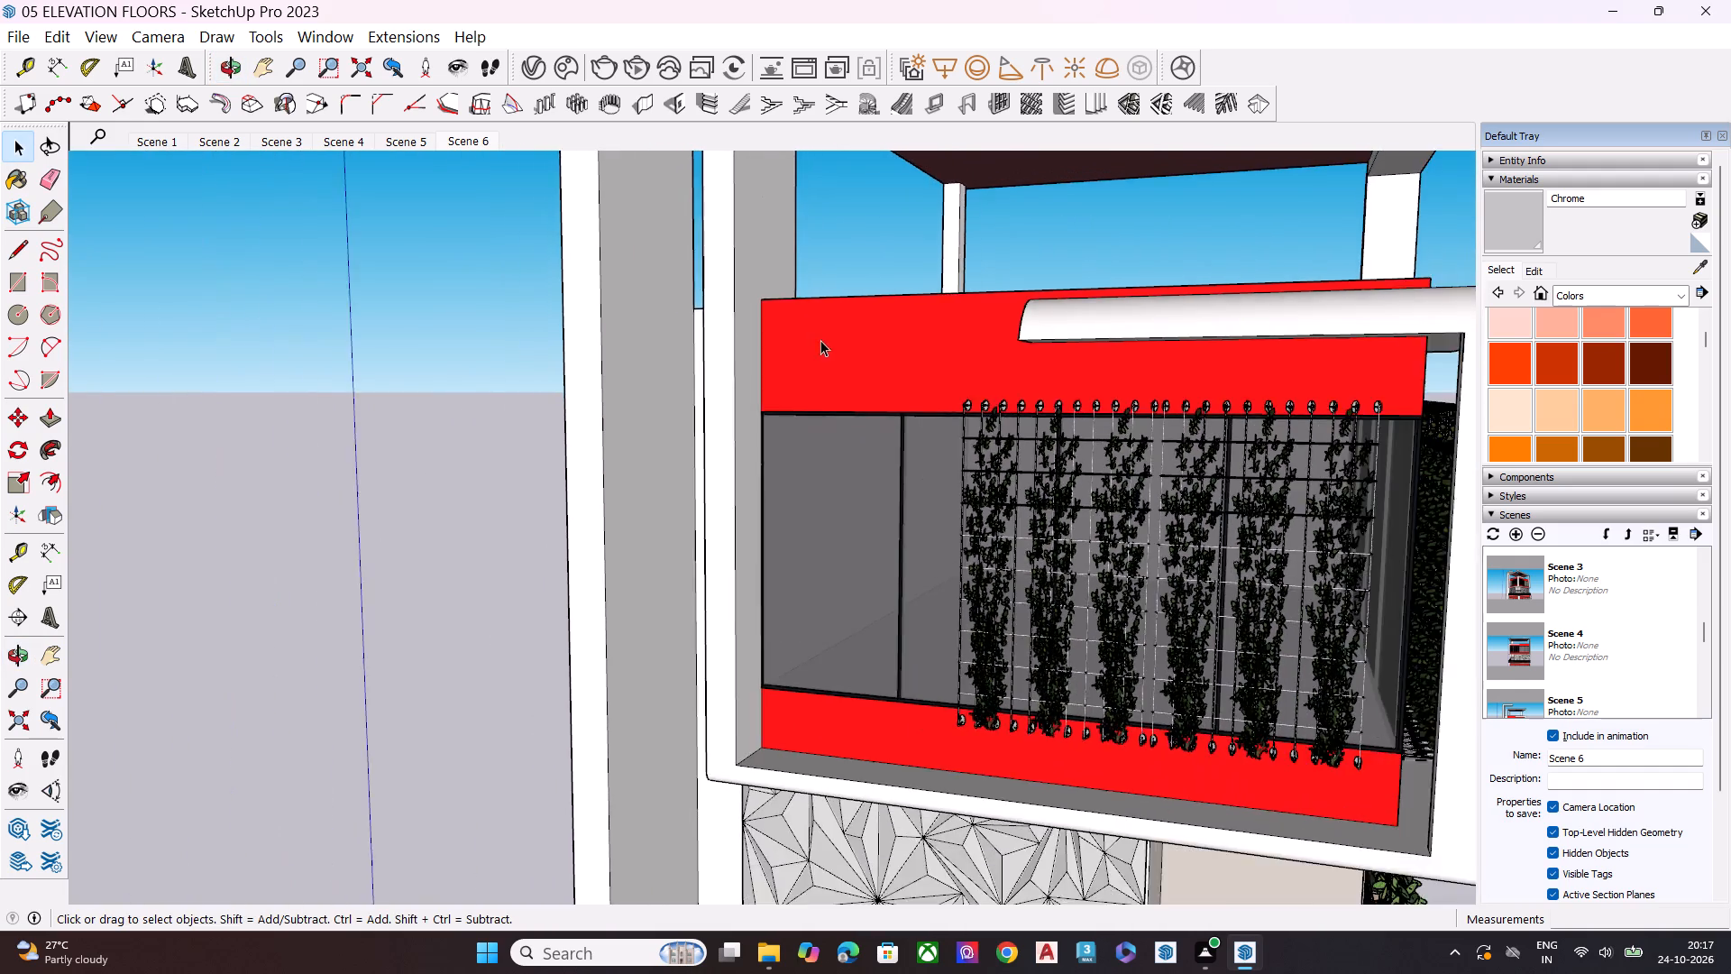
pyautogui.moveTo(827, 339); pyautogui.dragTo(1021, 293, button='middle')
pyautogui.press('space')
pyautogui.scroll(-9, 708, 296)
pyautogui.click(1232, 278)
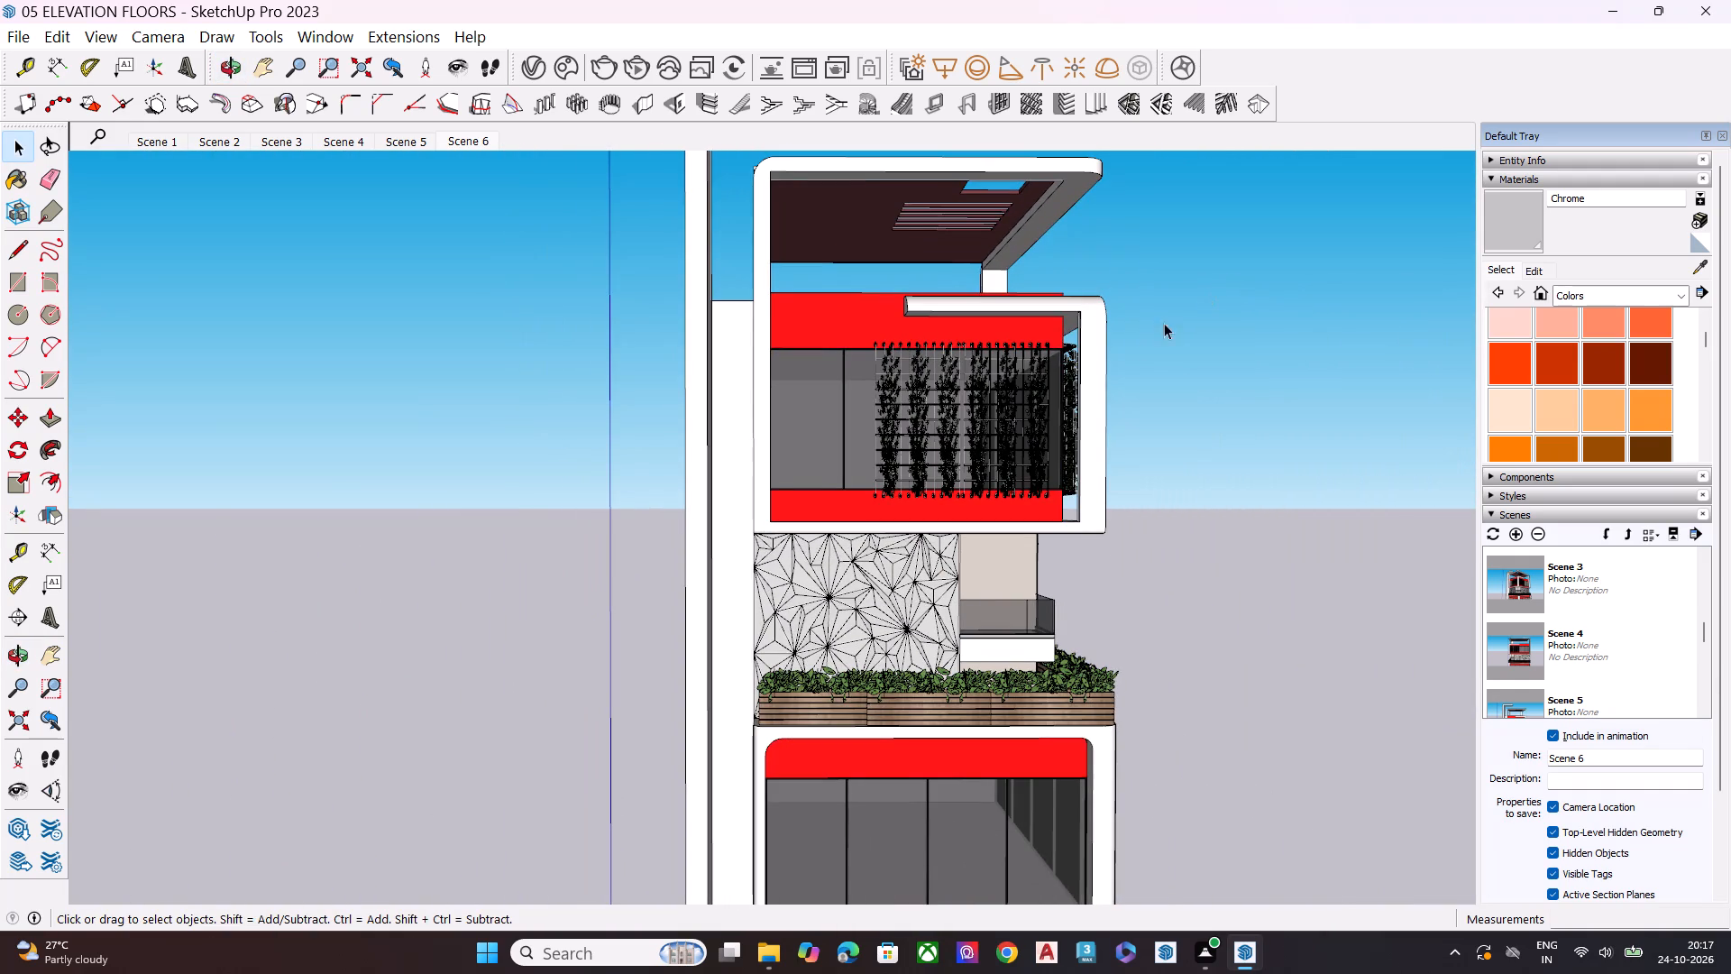
# Examine the tower's upper floors, rooftop canopy and planted terrace from the side and slightly below.
pyautogui.scroll(-4, 877, 420)
pyautogui.scroll(1, 1022, 335)
pyautogui.scroll(-3, 920, 402)
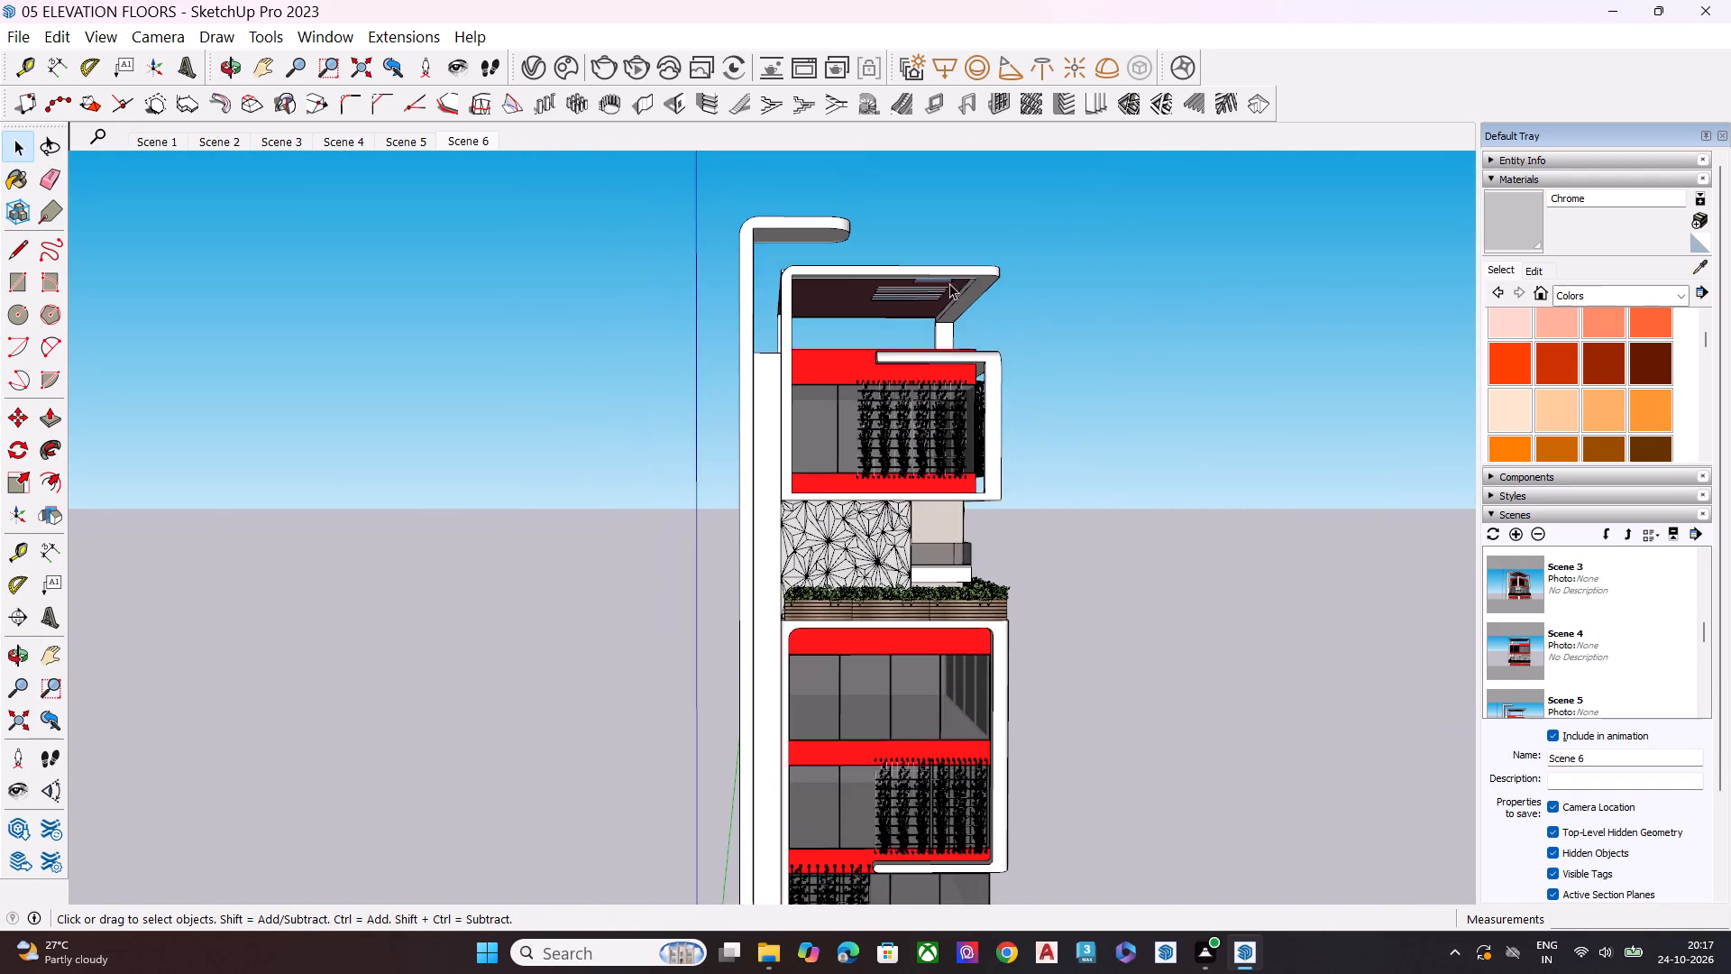
pyautogui.scroll(5, 1038, 179)
pyautogui.scroll(2, 828, 460)
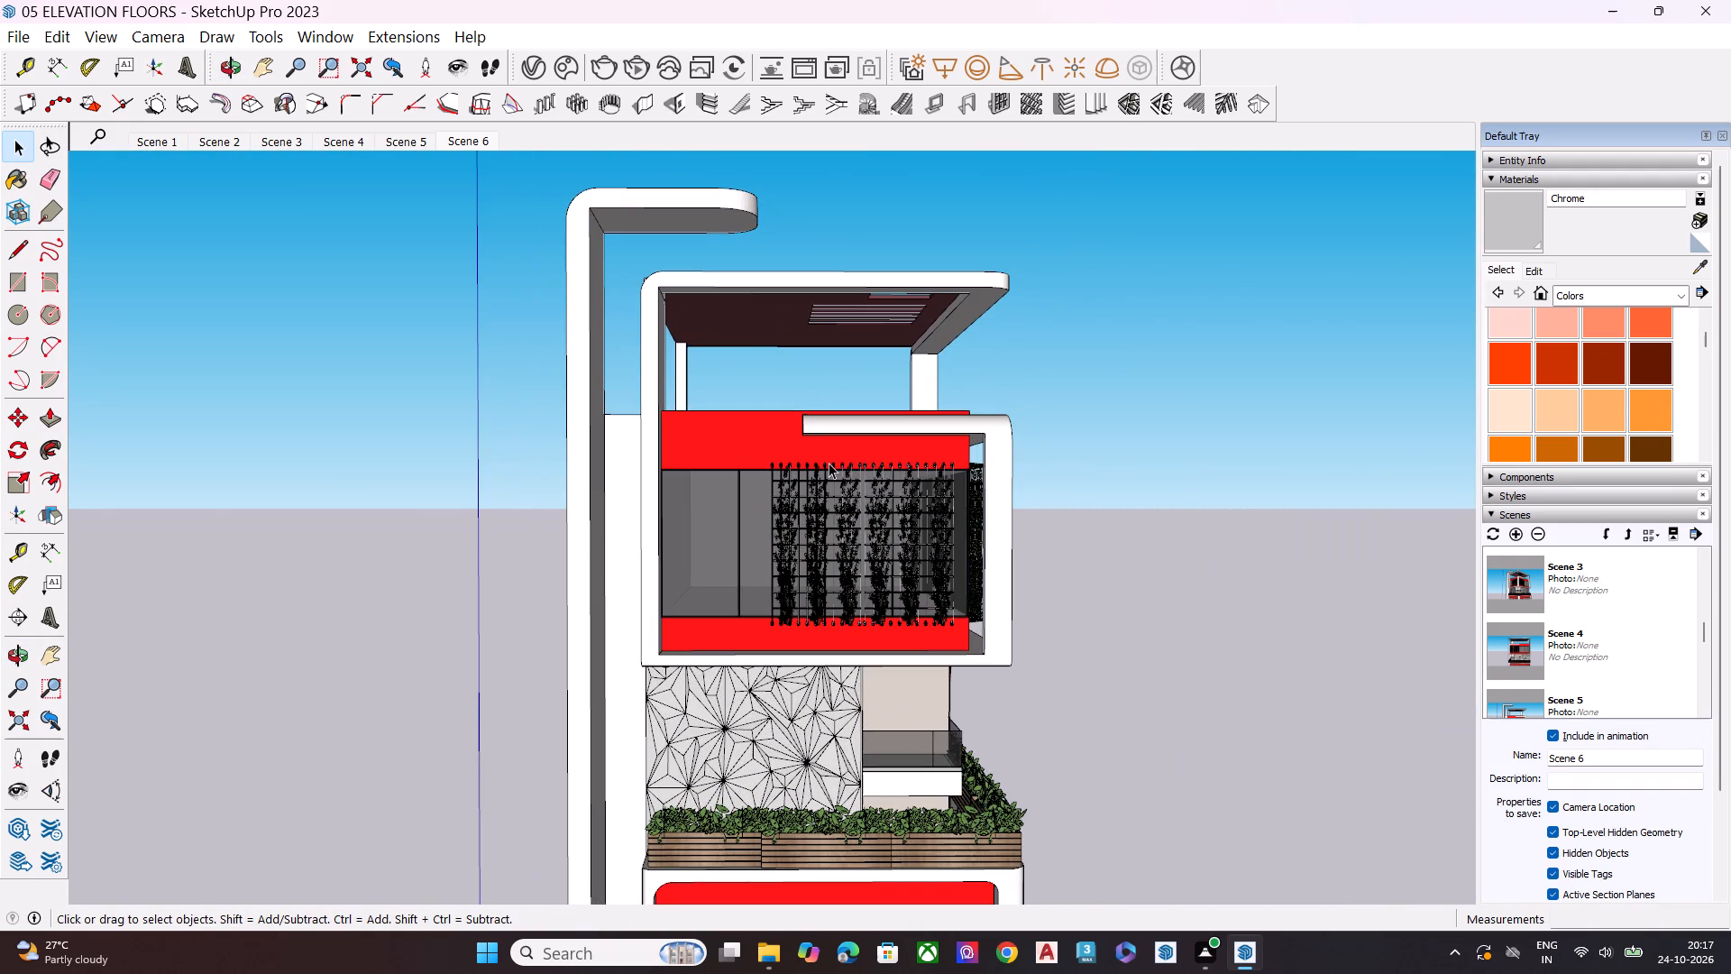
pyautogui.scroll(-3, 712, 443)
pyautogui.moveTo(762, 453); pyautogui.dragTo(746, 396, button='middle')
pyautogui.scroll(1, 750, 476)
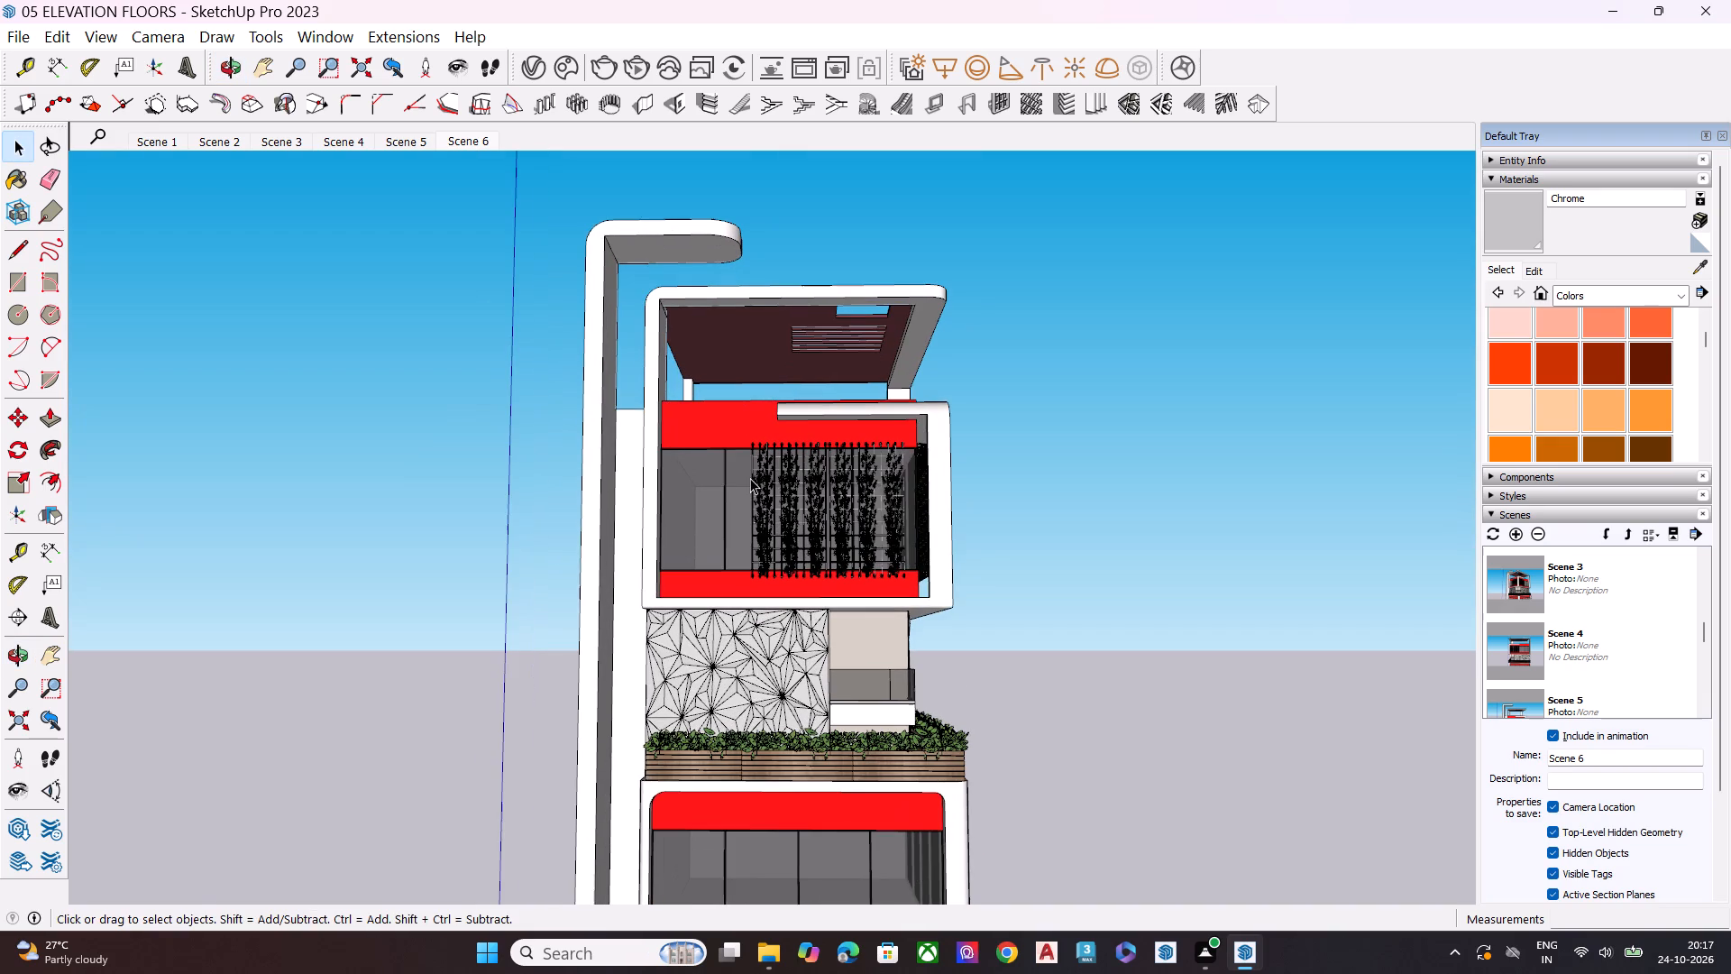
pyautogui.press('h')
pyautogui.moveTo(748, 479); pyautogui.dragTo(739, 475)
pyautogui.moveTo(728, 460); pyautogui.dragTo(719, 436)
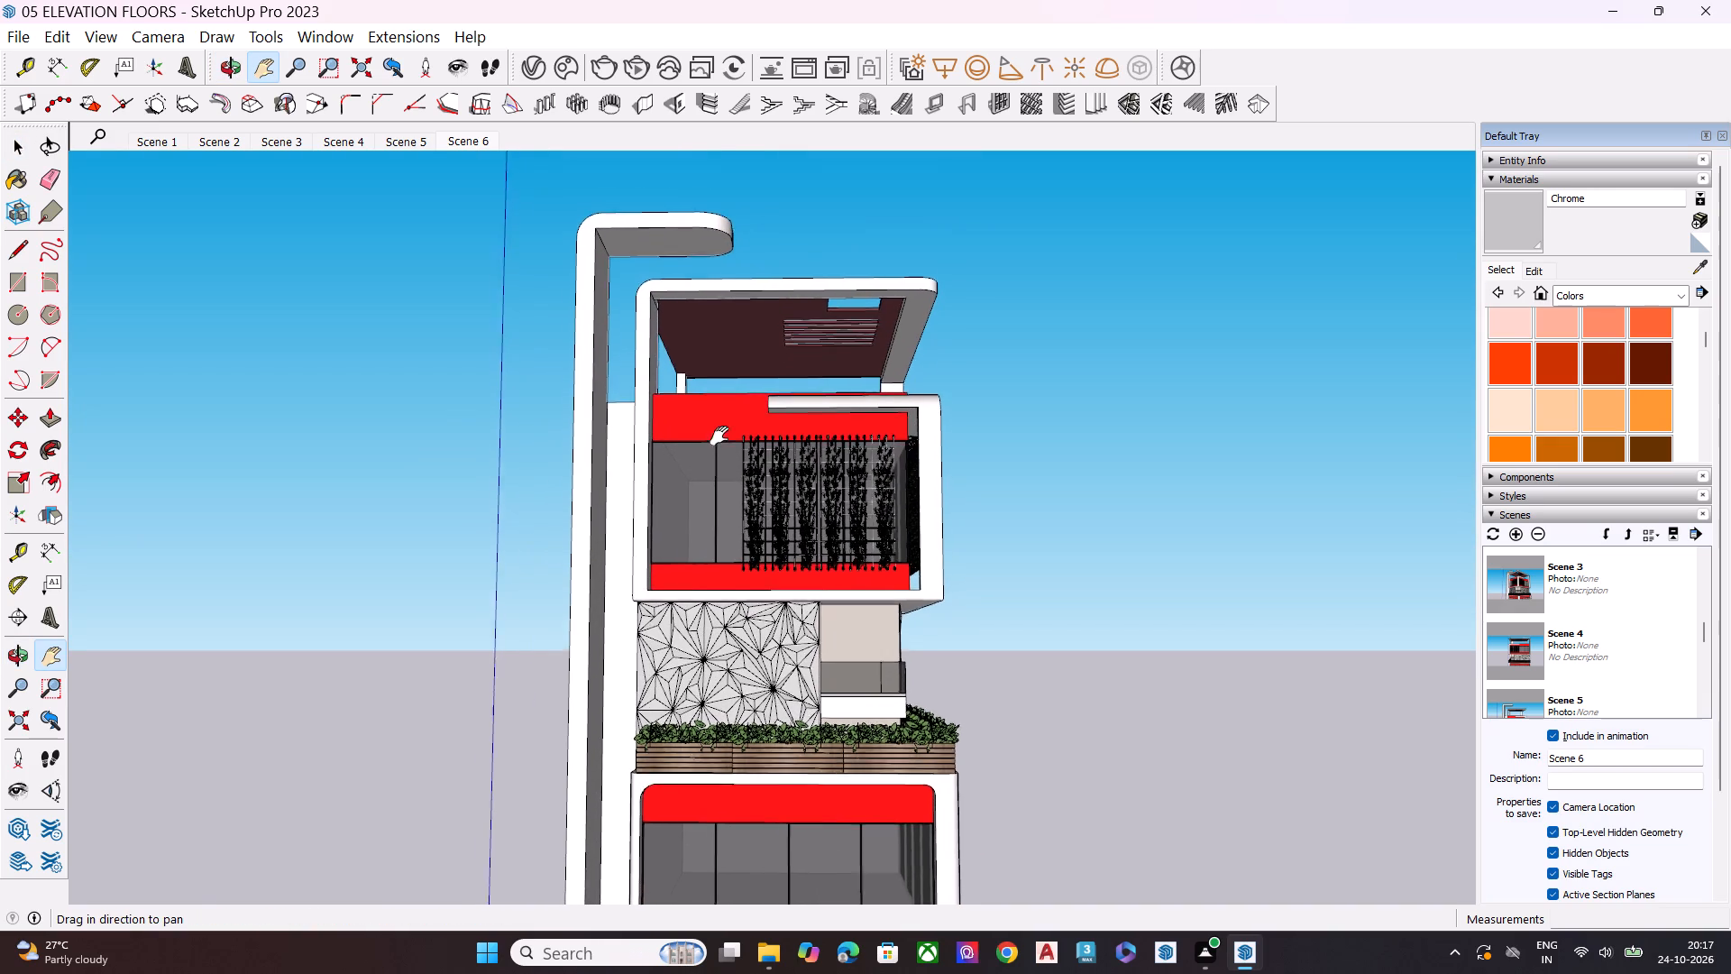
pyautogui.moveTo(719, 436); pyautogui.dragTo(716, 427)
pyautogui.scroll(1, 832, 409)
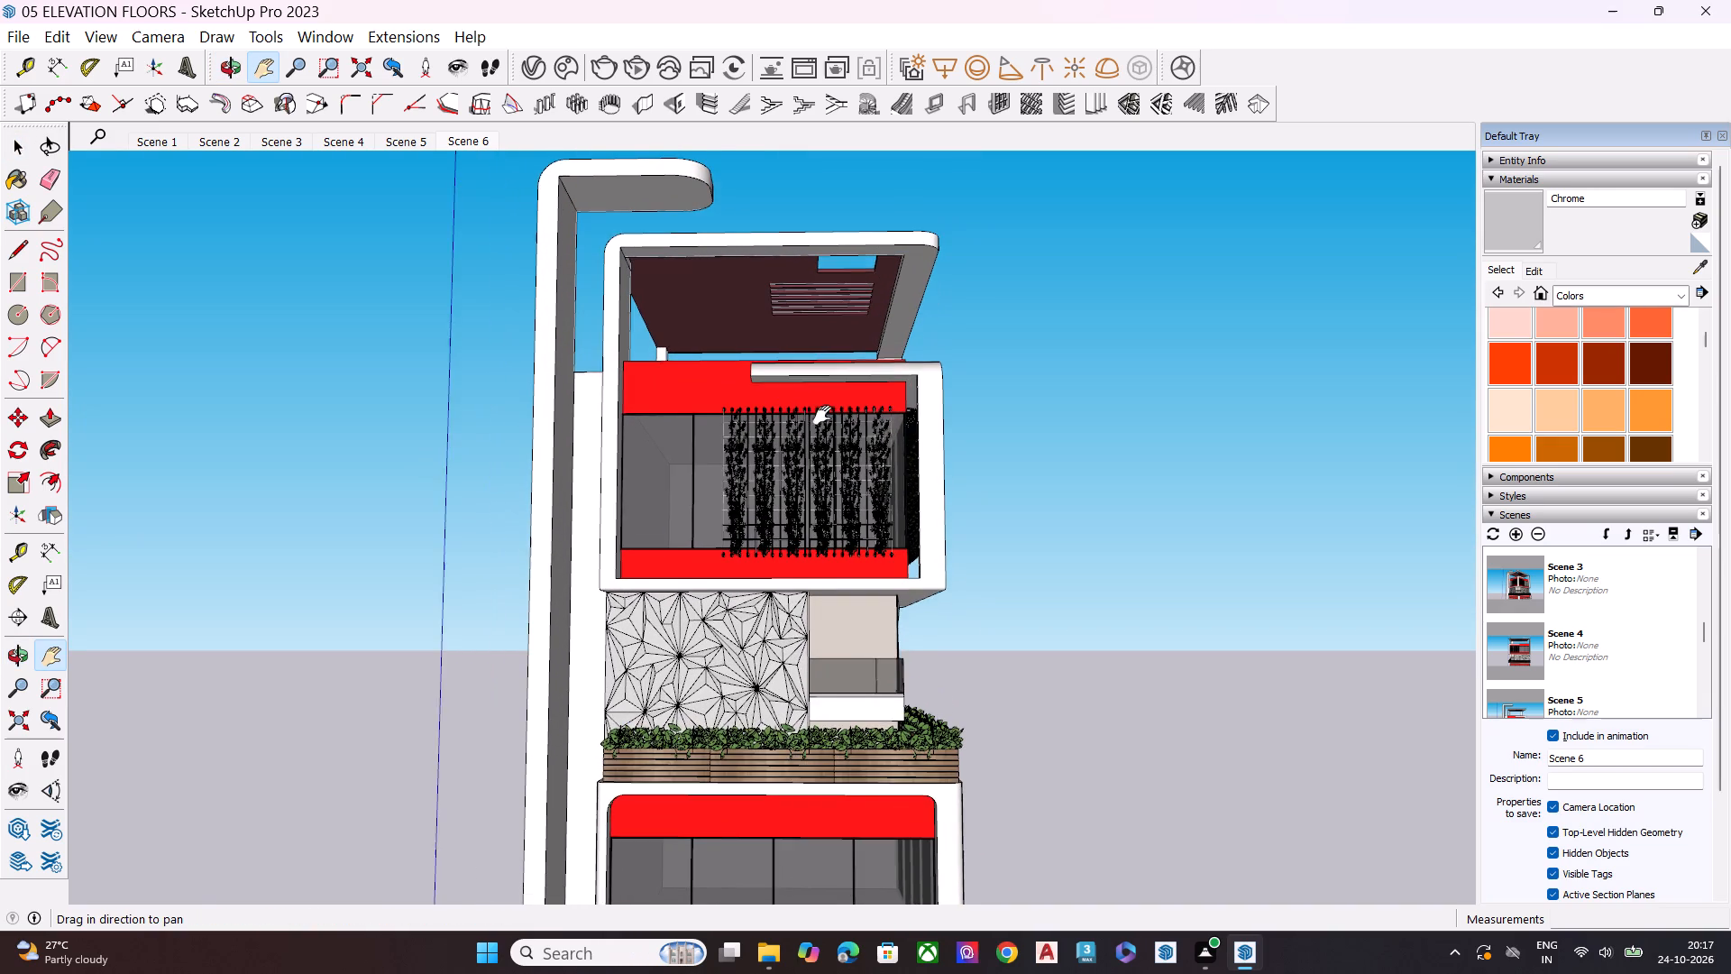
pyautogui.scroll(-2, 814, 420)
pyautogui.moveTo(783, 356); pyautogui.dragTo(774, 400)
pyautogui.moveTo(725, 466); pyautogui.dragTo(776, 373)
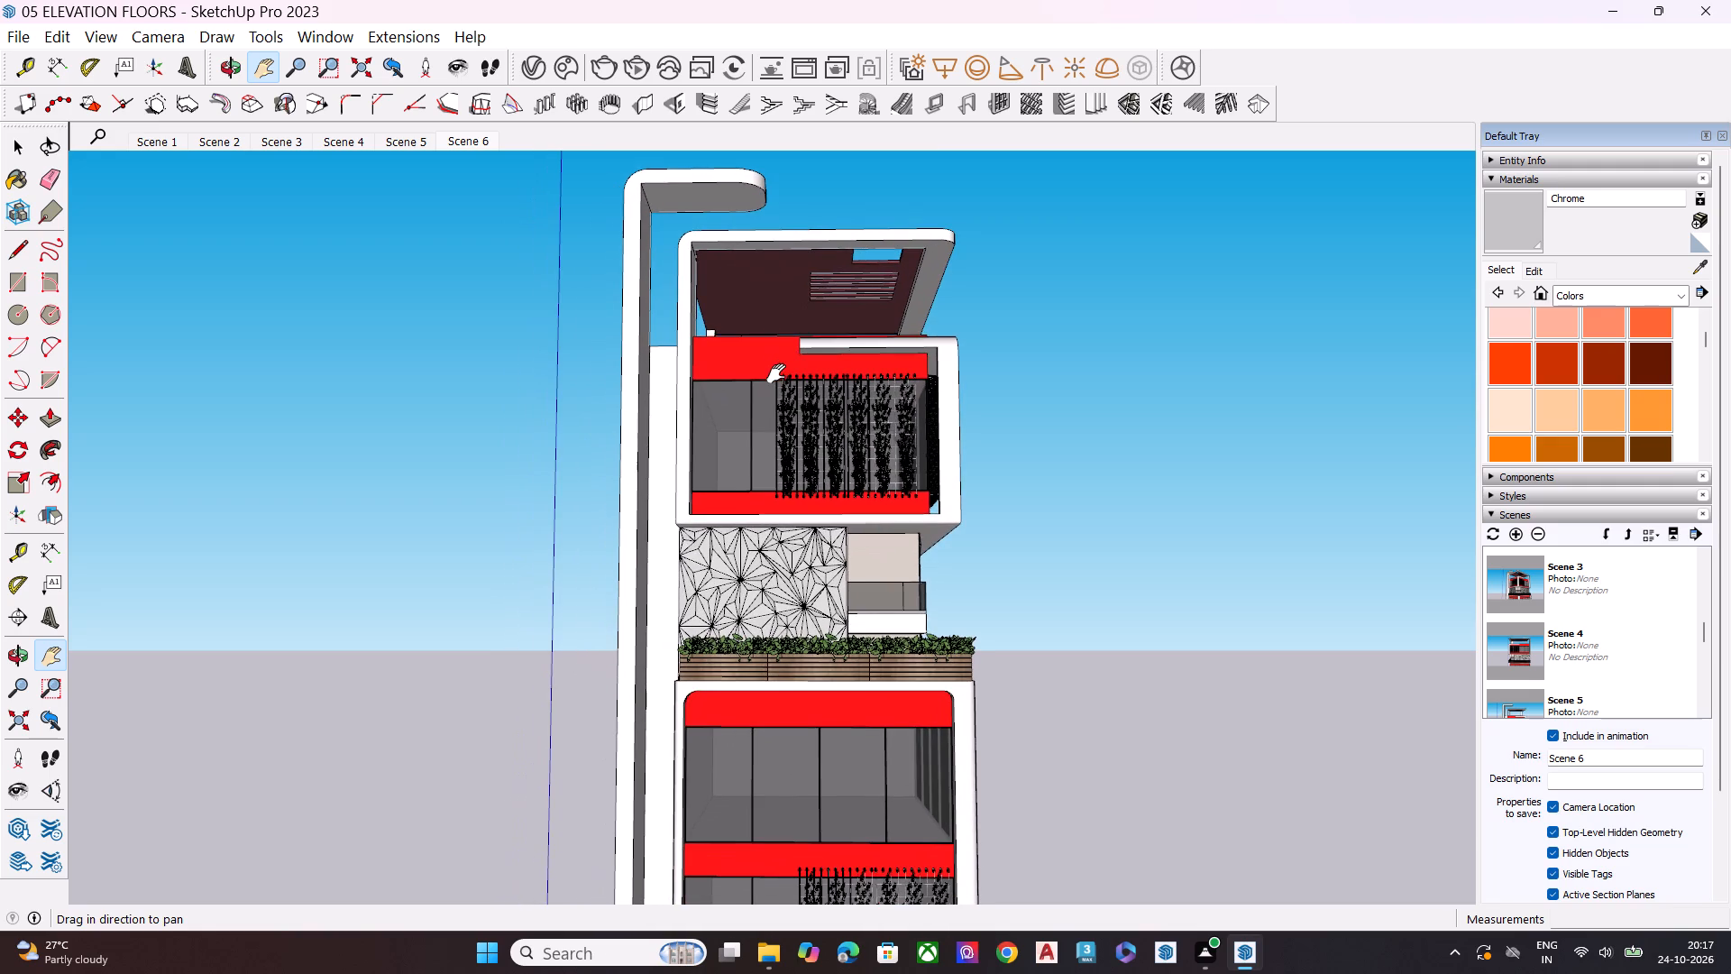
pyautogui.moveTo(776, 373); pyautogui.dragTo(770, 383)
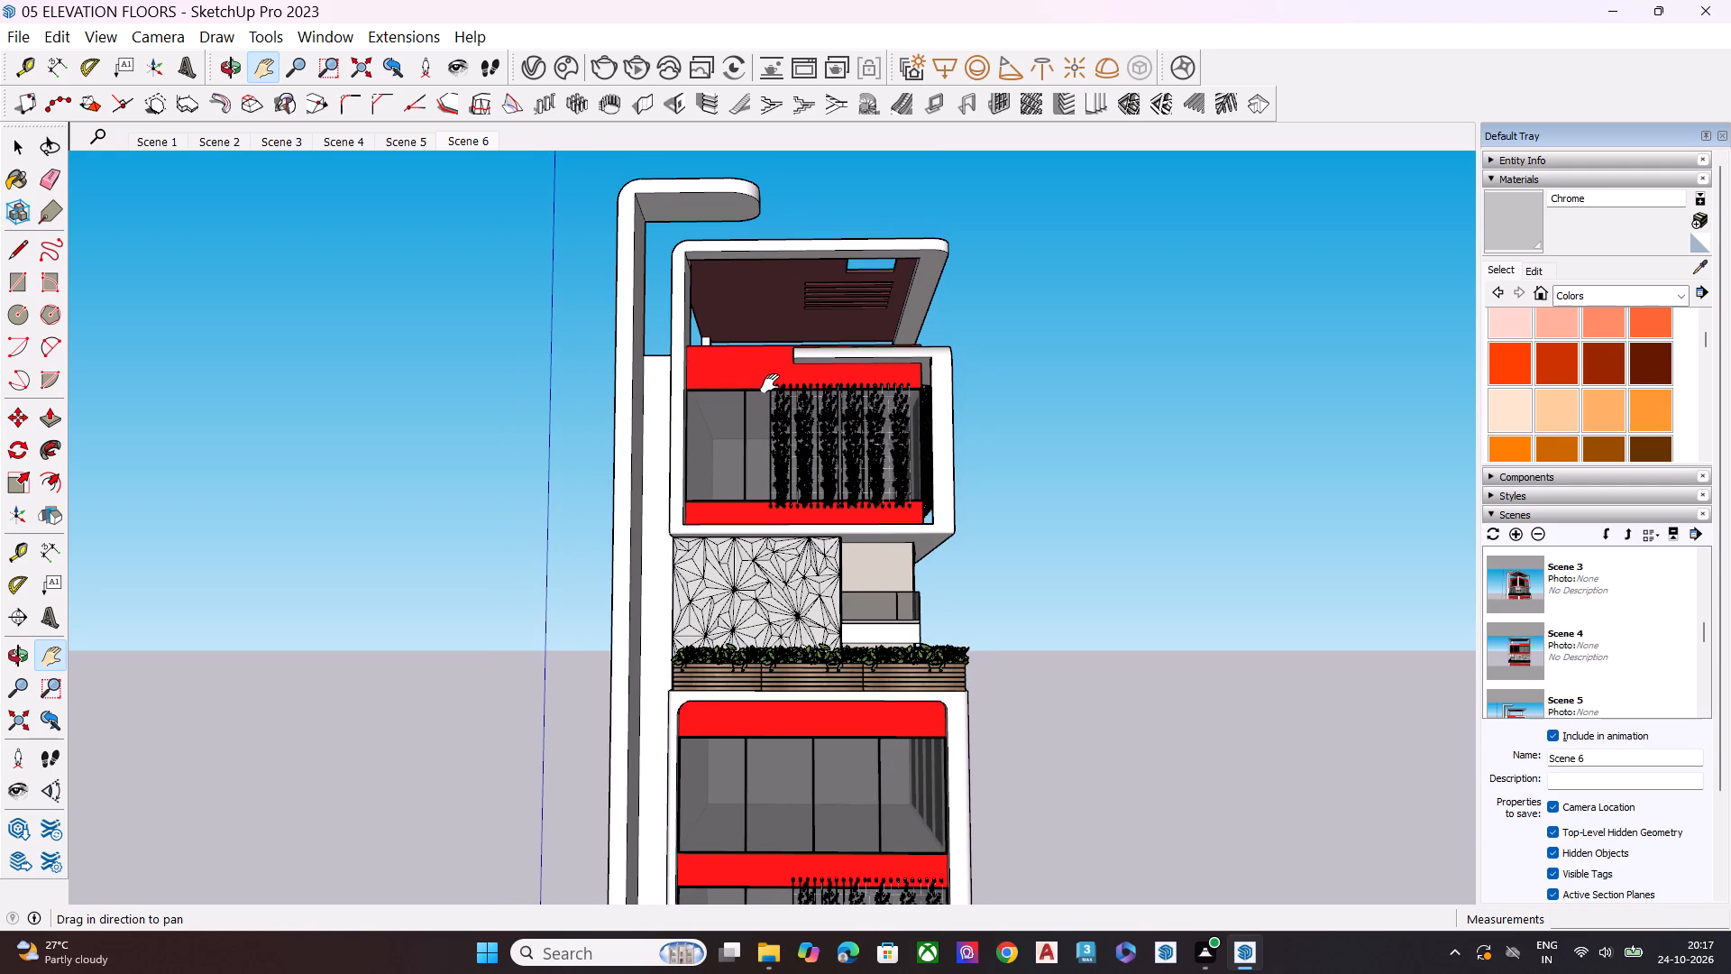
pyautogui.press('space')
pyautogui.press('space')
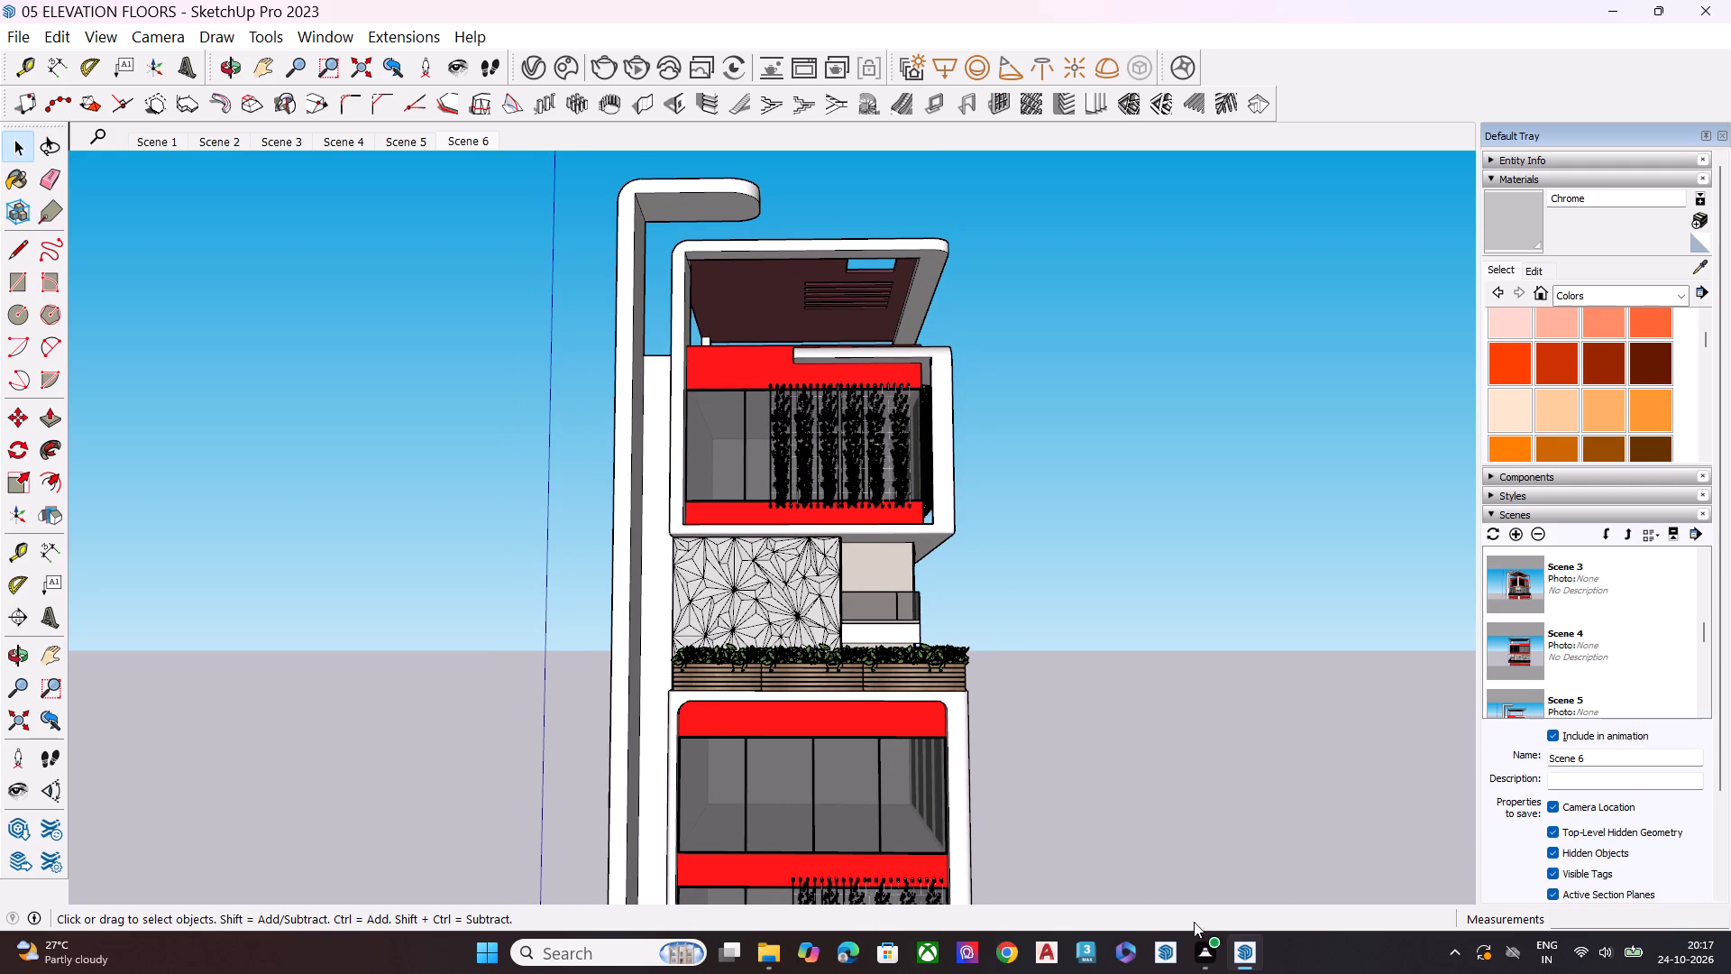
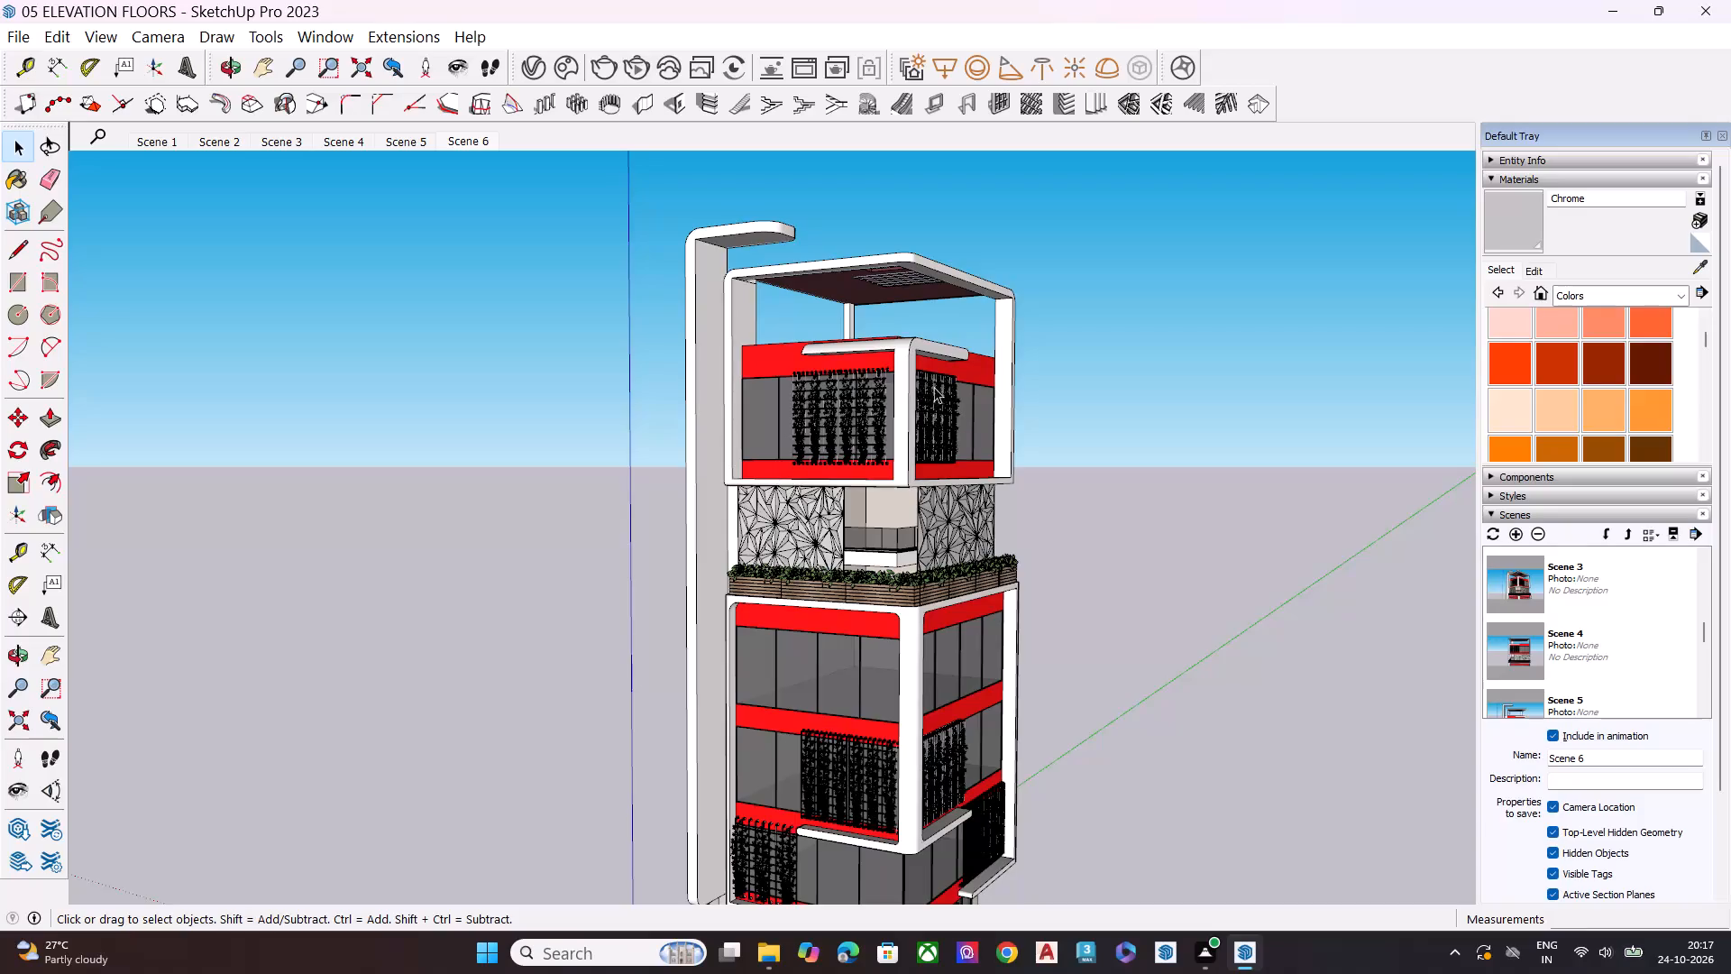
# Draw a rectangle about 42' 2" by 50' 6" on the ground beside the tower, with one side along the red axis.
pyautogui.scroll(1, 986, 295)
pyautogui.moveTo(1021, 337); pyautogui.dragTo(825, 393, button='middle')
pyautogui.scroll(1, 824, 389)
pyautogui.scroll(-13, 817, 335)
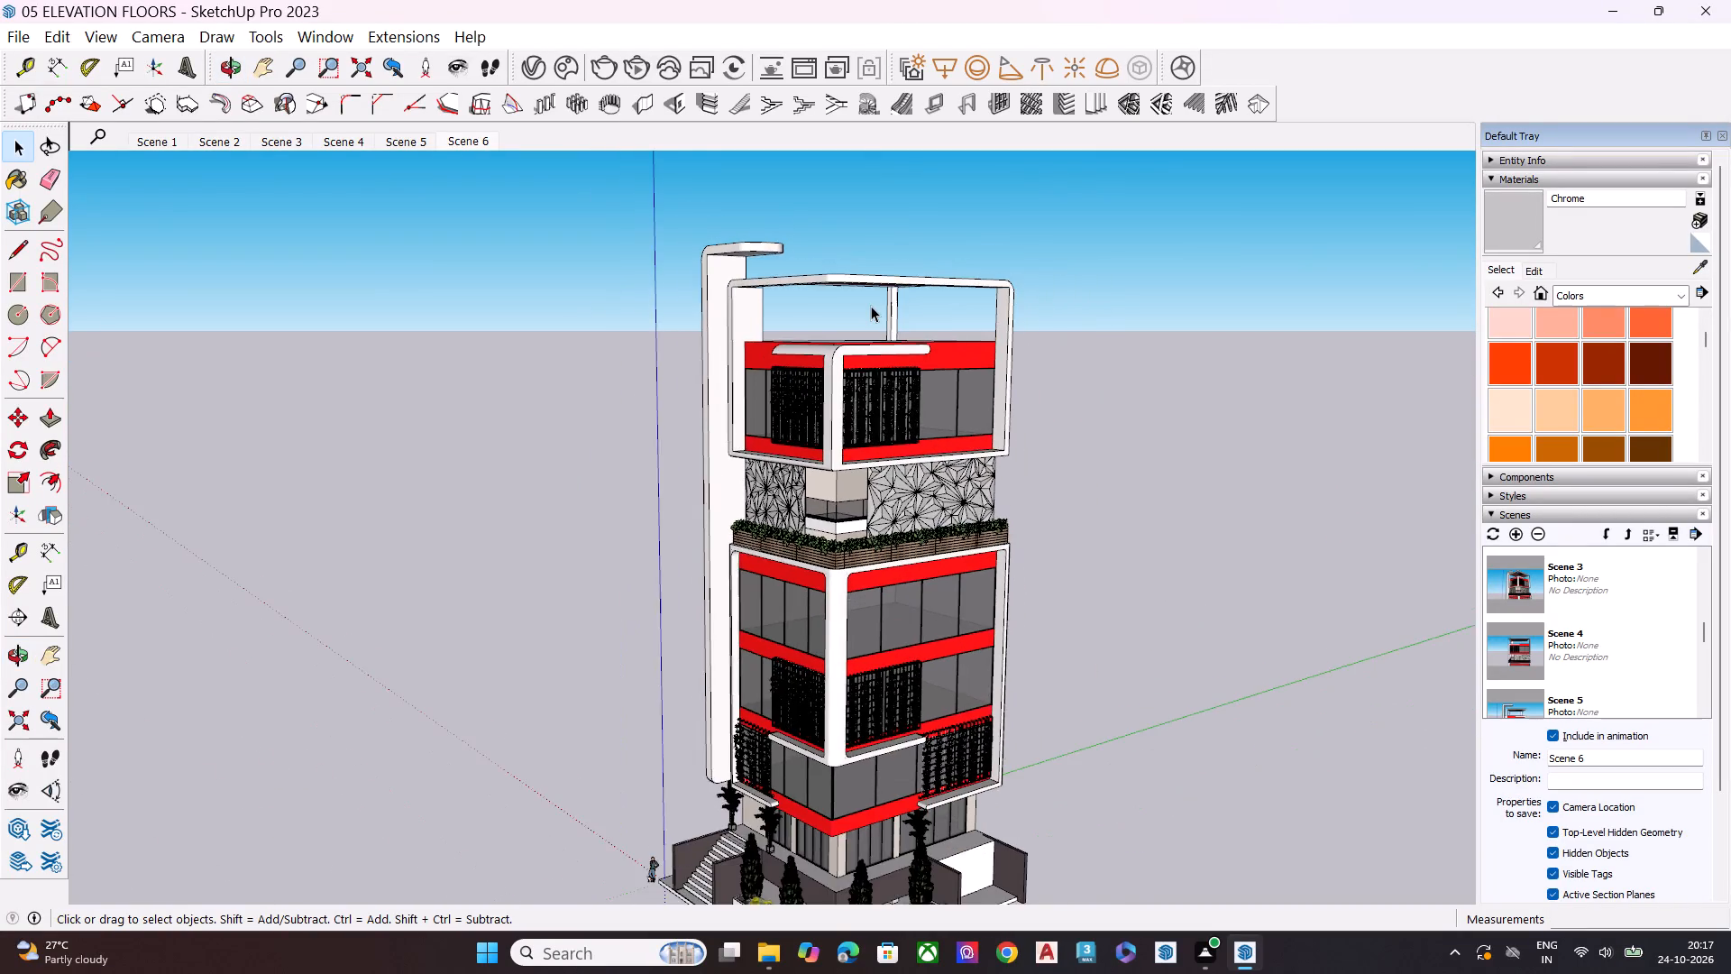
pyautogui.scroll(-6, 871, 306)
pyautogui.scroll(-5, 804, 888)
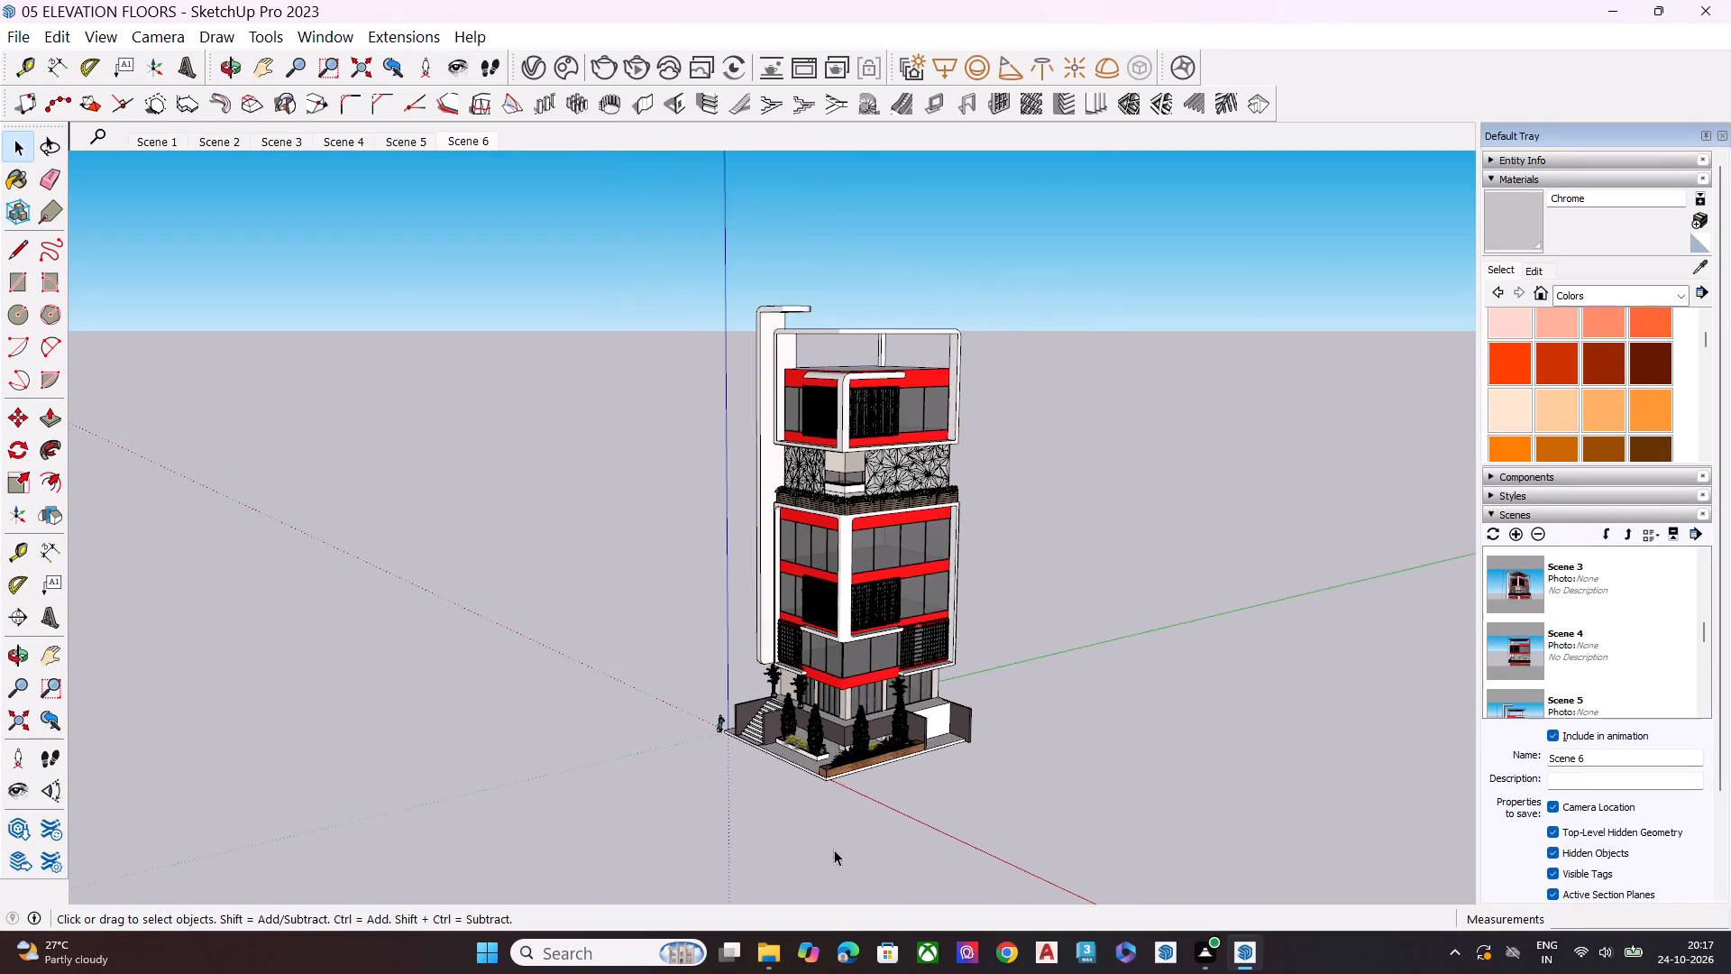
pyautogui.moveTo(834, 843); pyautogui.dragTo(993, 847, button='middle')
pyautogui.scroll(7, 993, 847)
pyautogui.press('r')
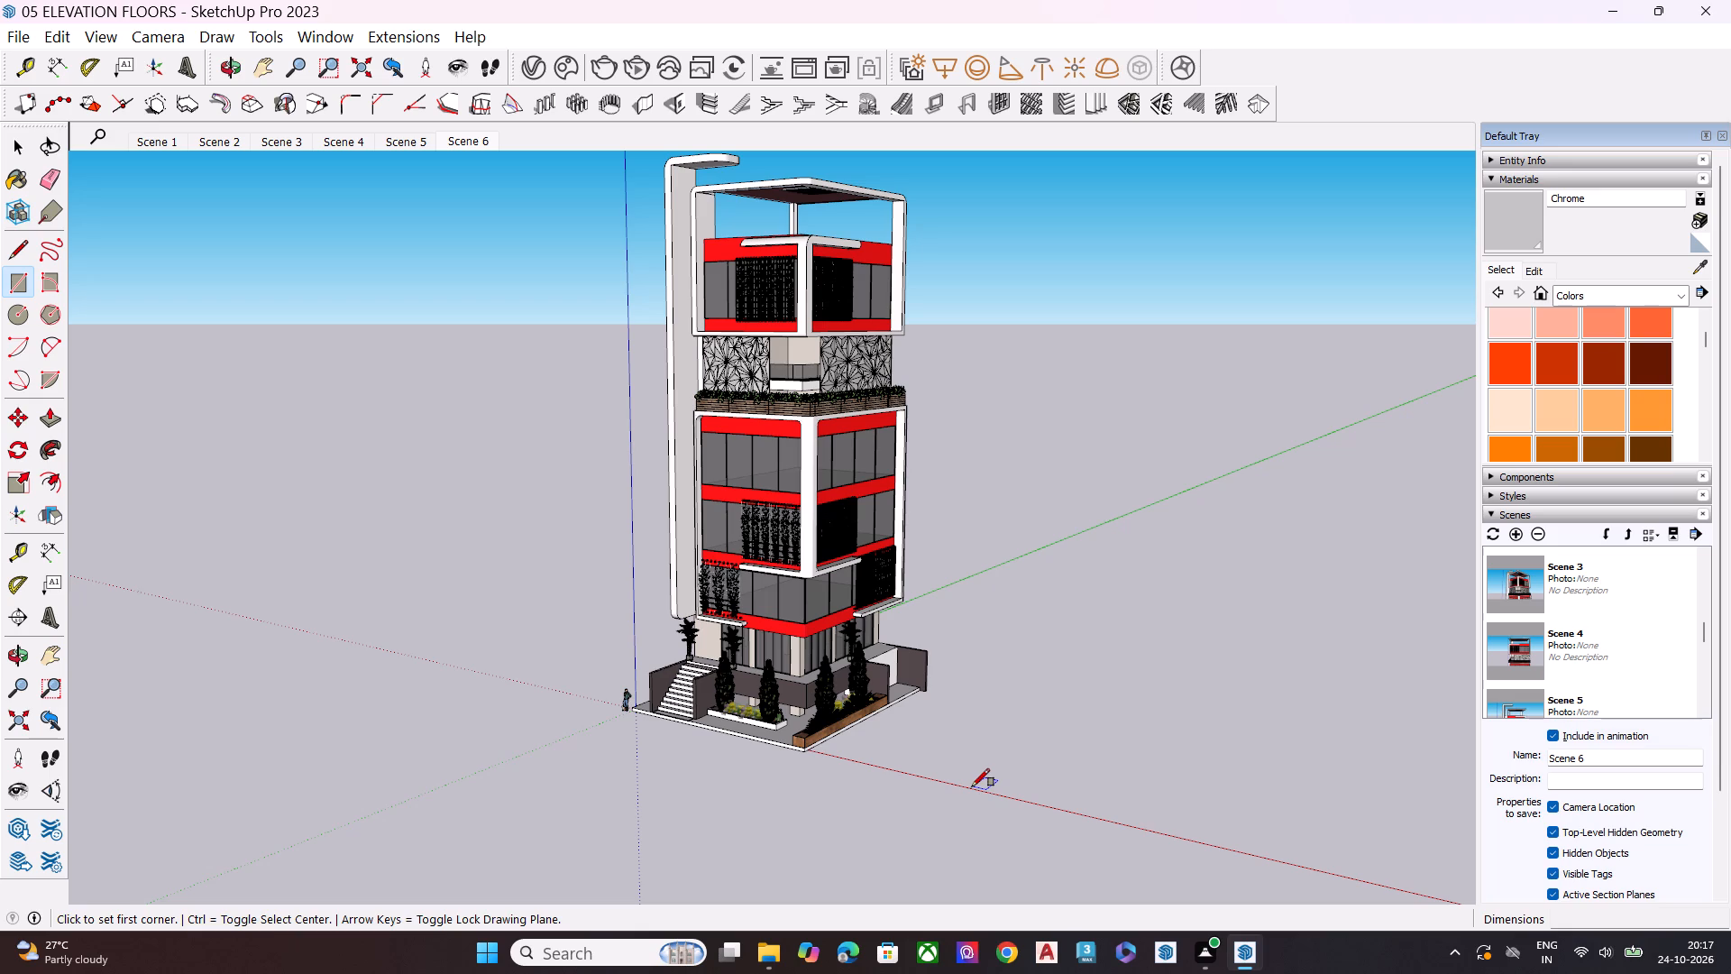
pyautogui.click(970, 787)
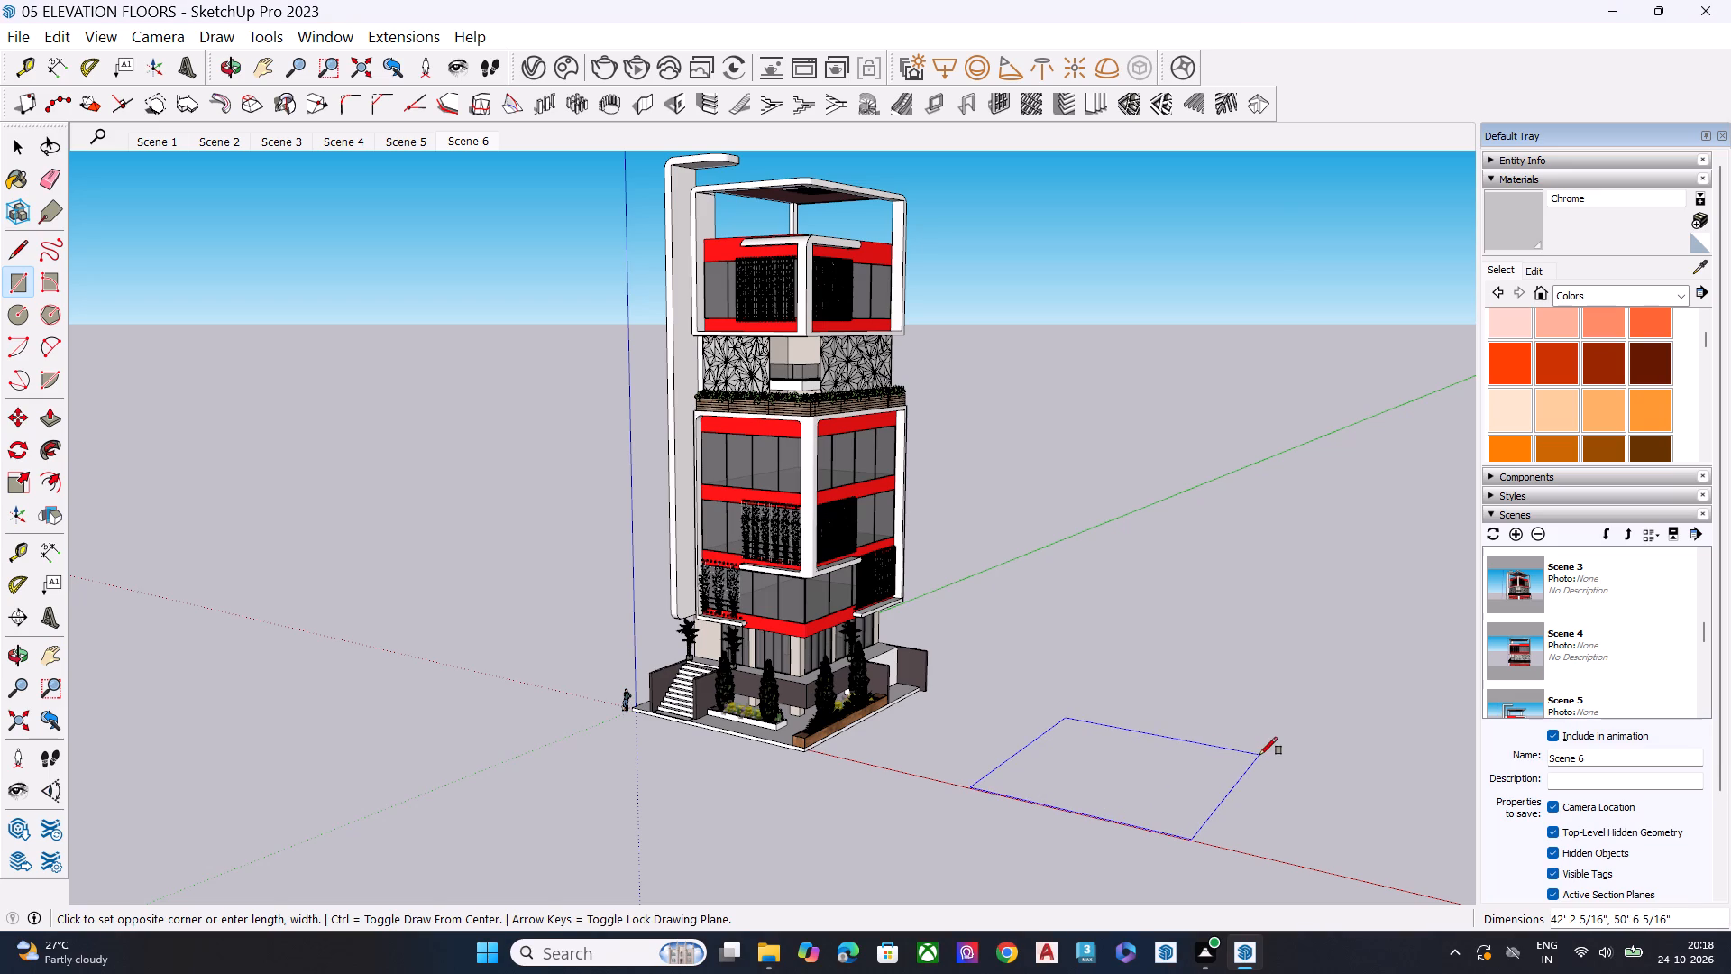
pyautogui.click(1259, 755)
pyautogui.press('space')
# Push/Pull the ground rectangle upward into a solid box well below the height of the tower.
pyautogui.click(1174, 774)
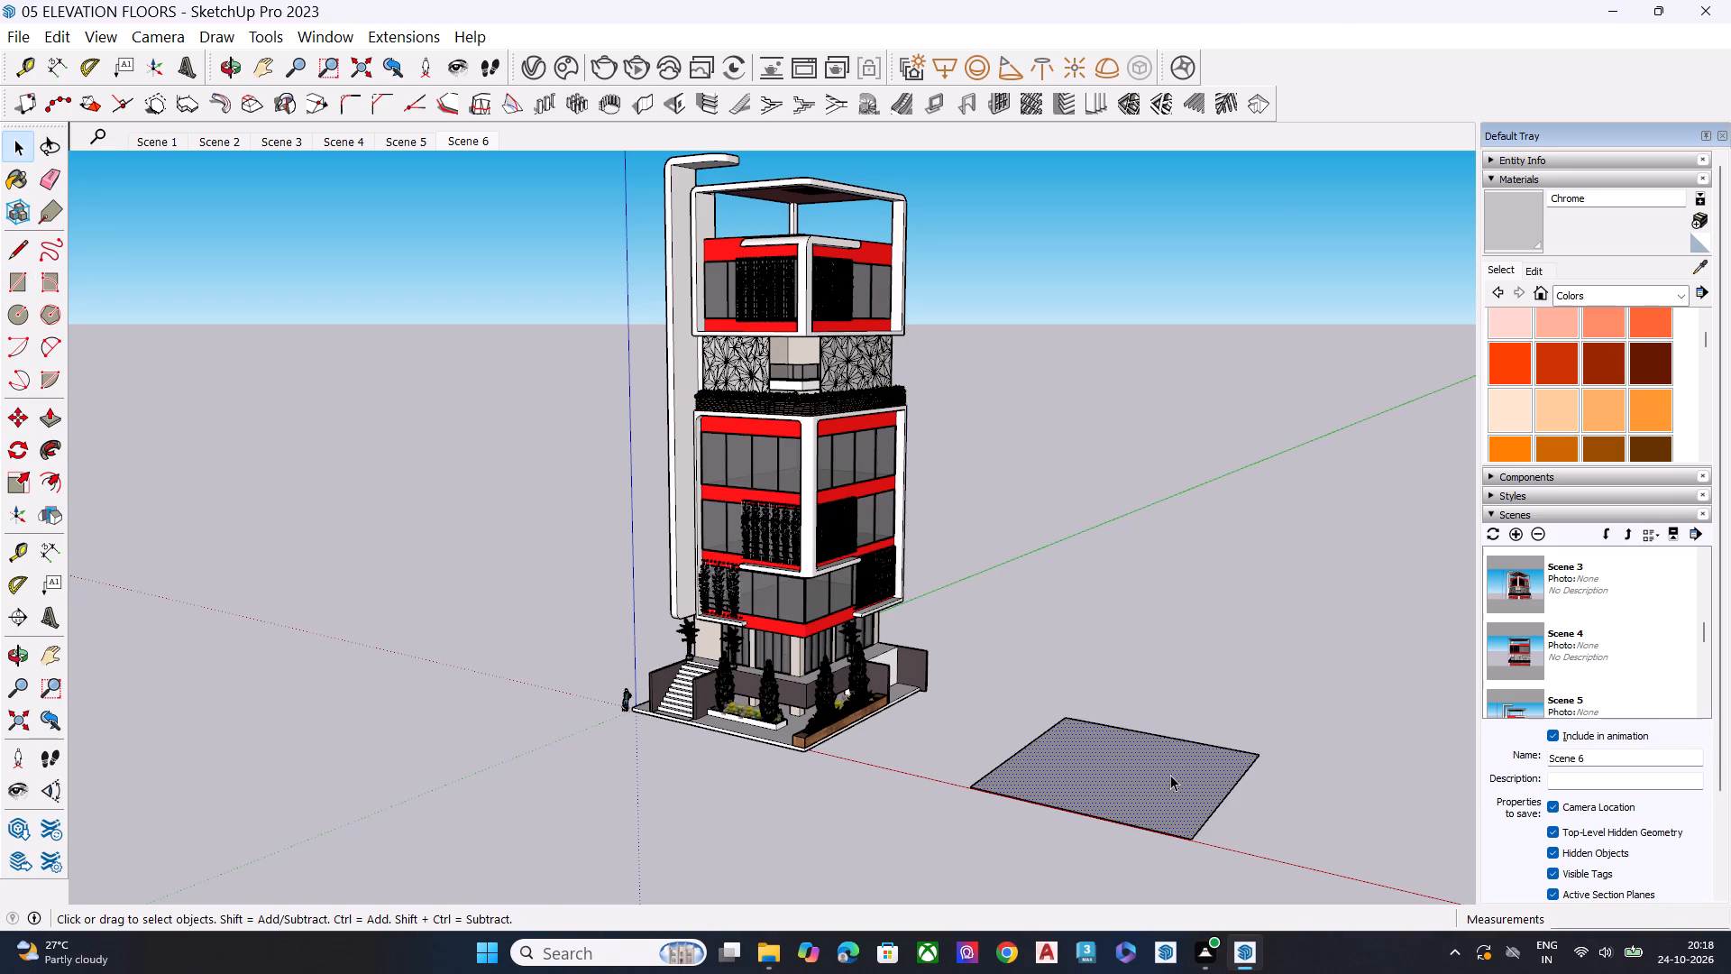
pyautogui.press('p')
pyautogui.click(1169, 775)
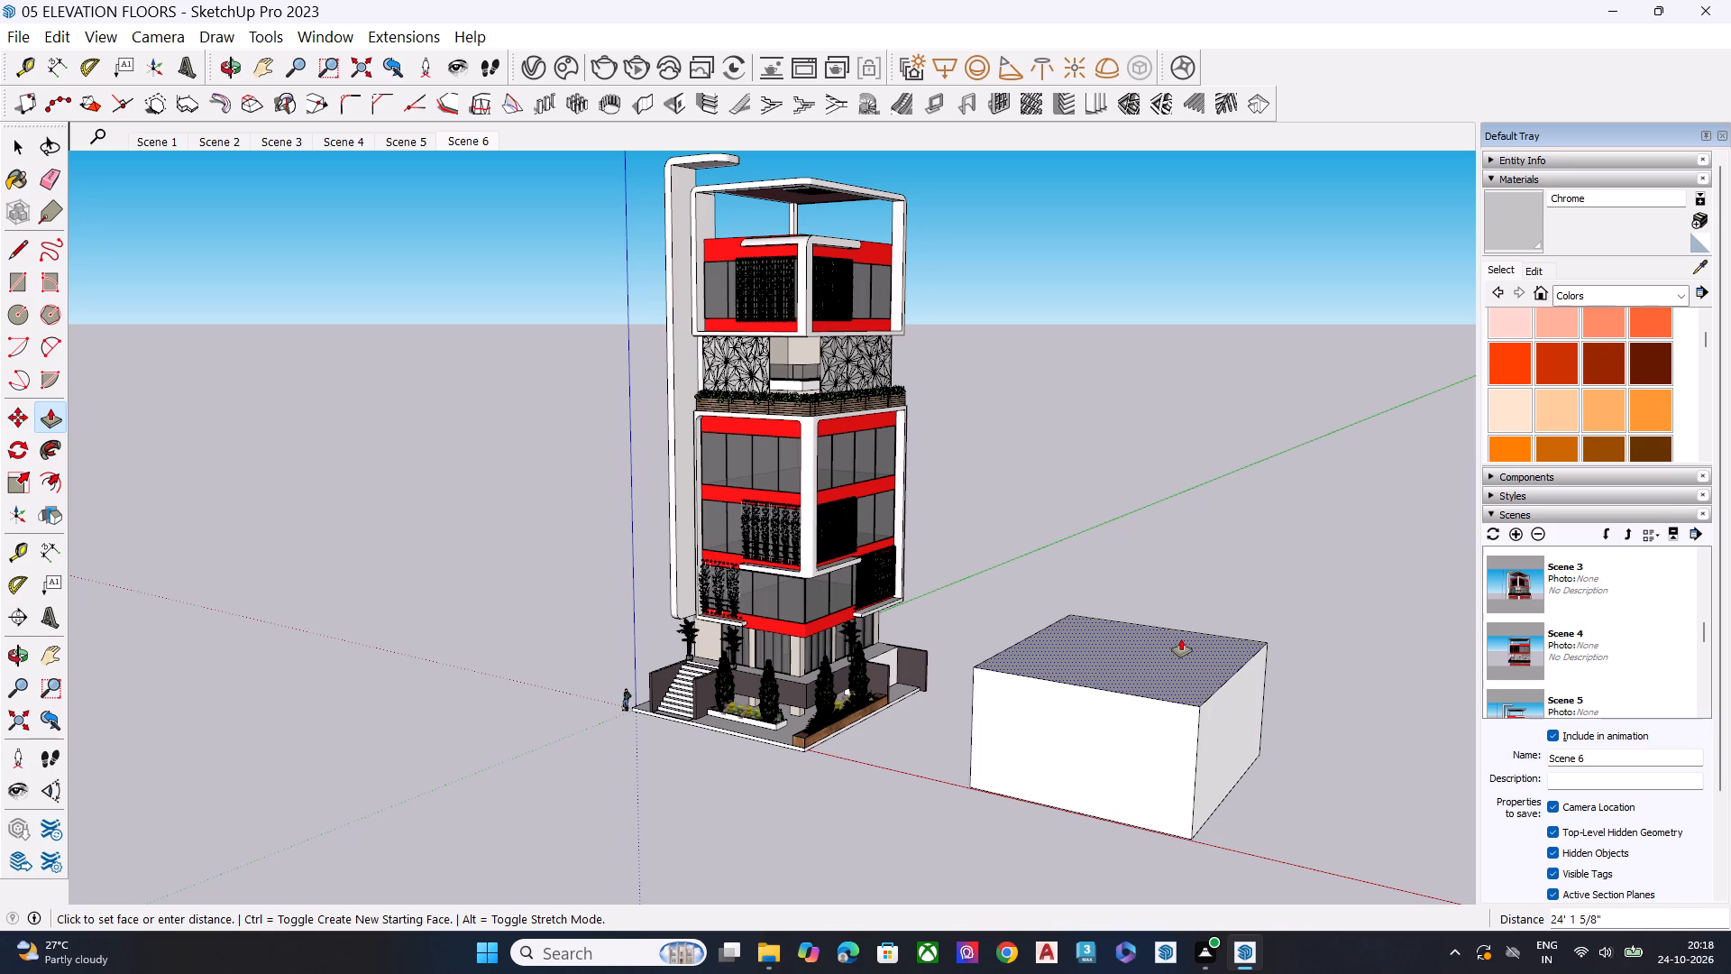
pyautogui.click(1181, 639)
pyautogui.press('space')
pyautogui.click(1239, 749)
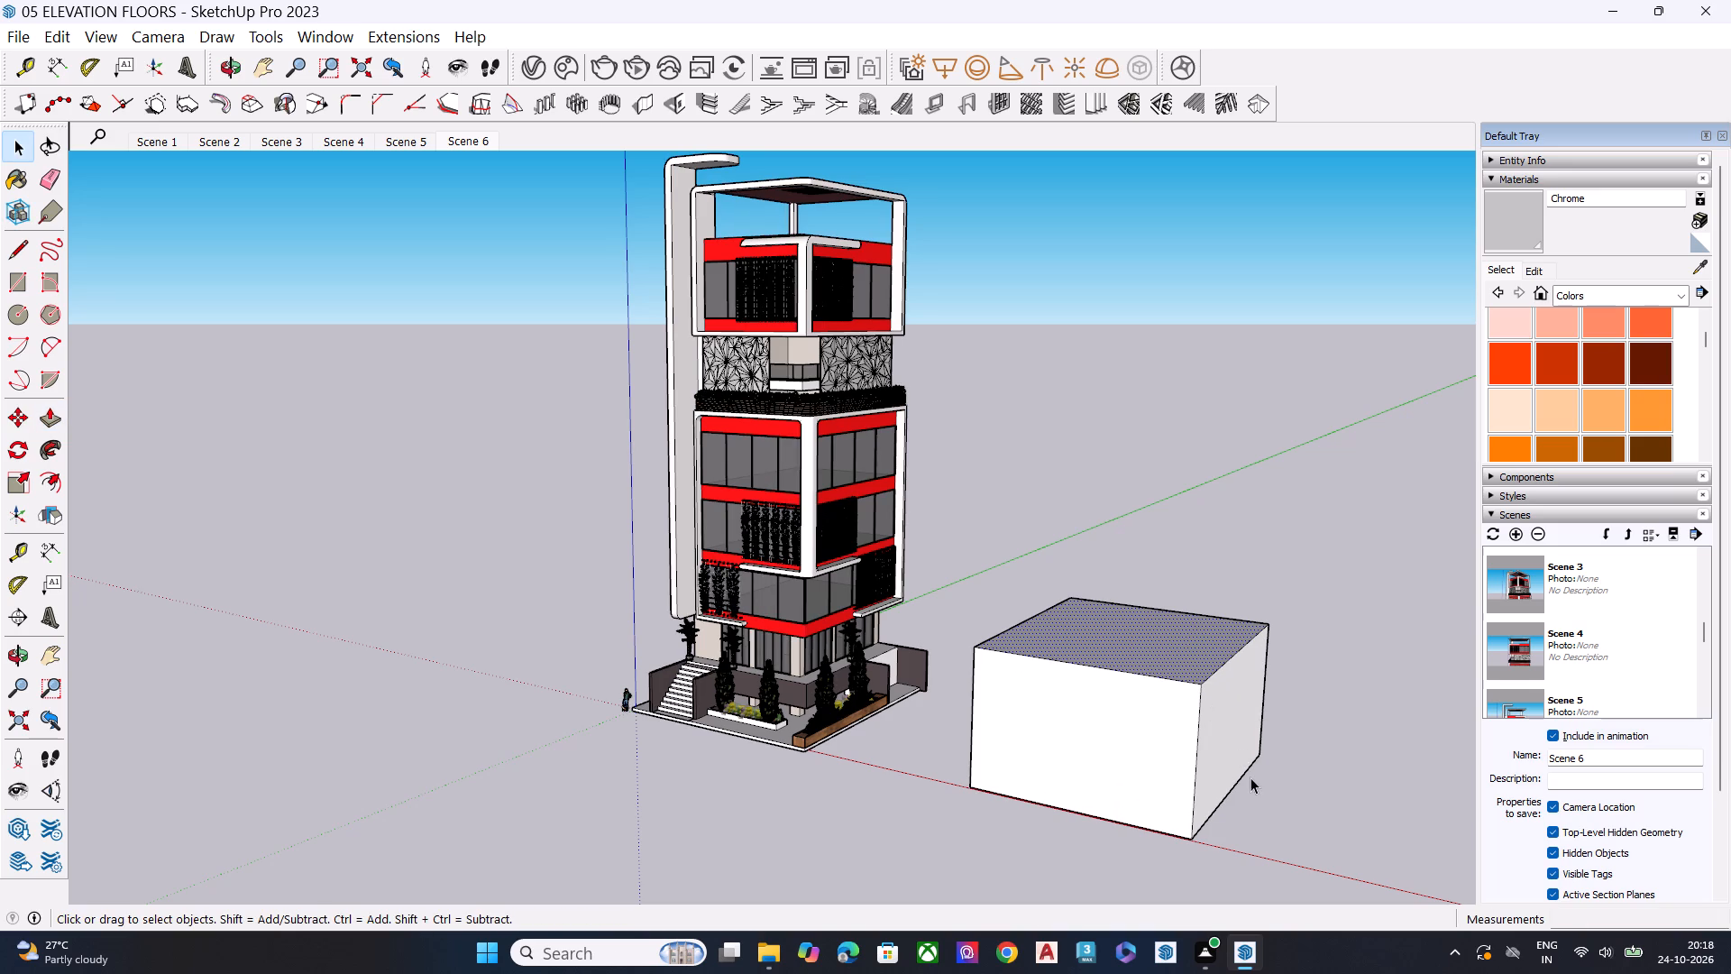
# Offset the box's front face outline inward by about 1' 10".
pyautogui.moveTo(1259, 774); pyautogui.dragTo(1400, 626, button='middle')
pyautogui.scroll(8, 1383, 643)
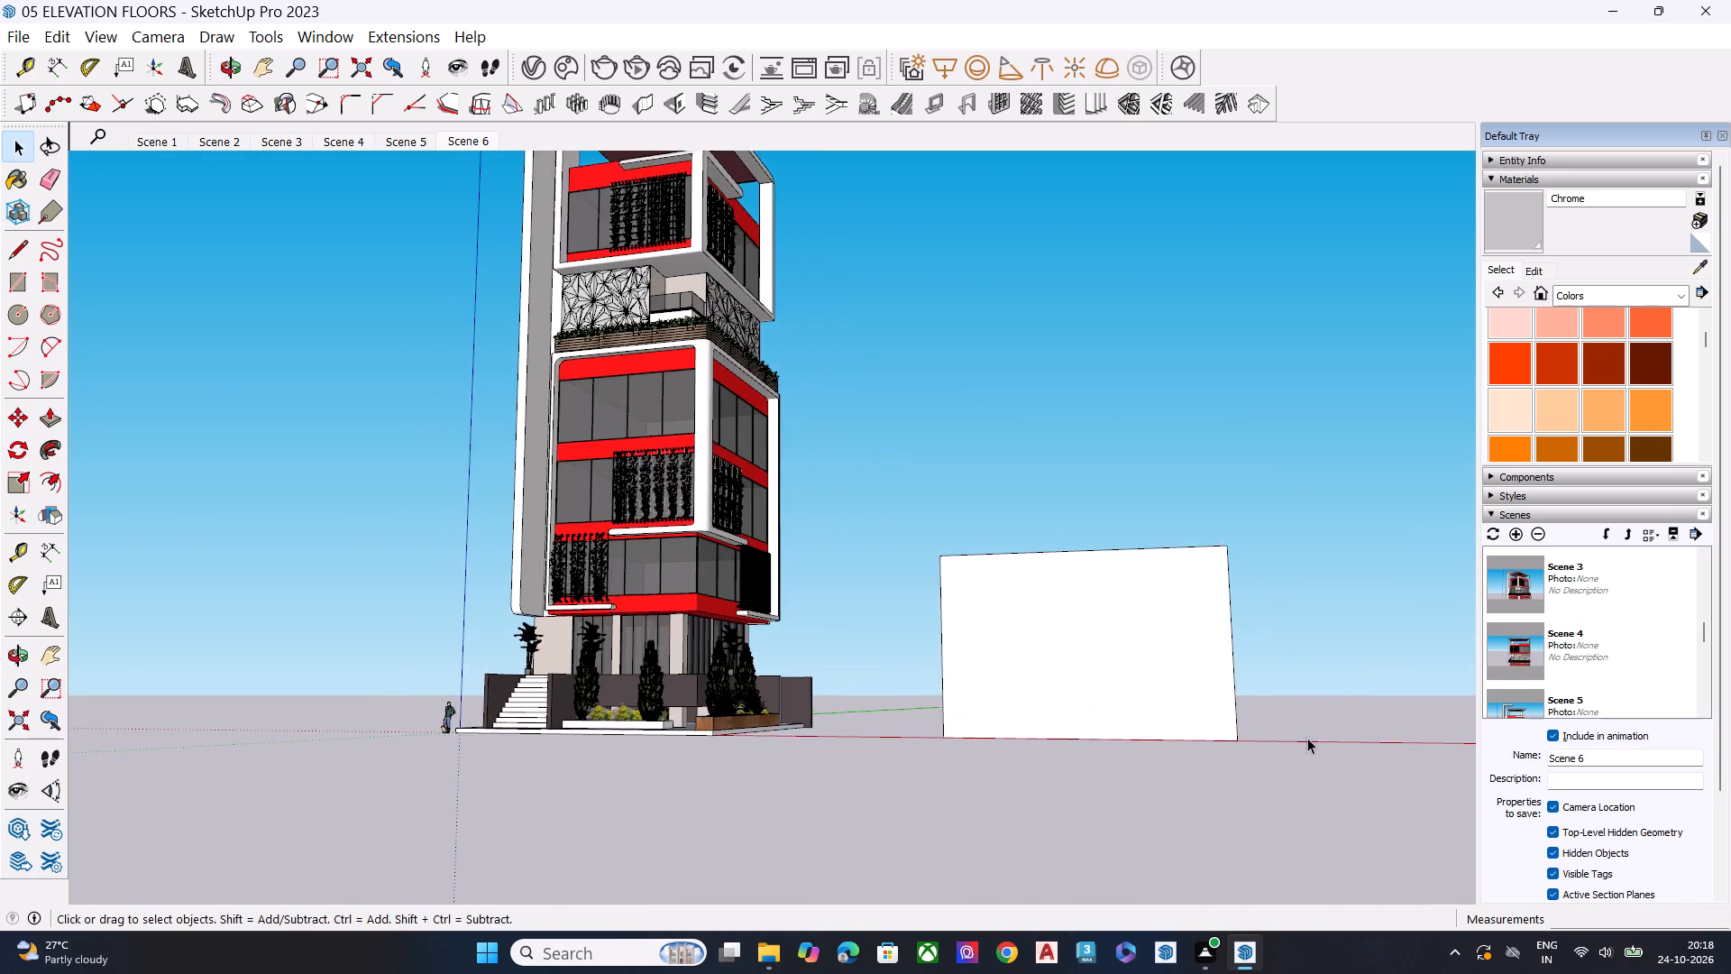
pyautogui.moveTo(1301, 749); pyautogui.dragTo(1243, 855, button='middle')
pyautogui.click(1308, 723)
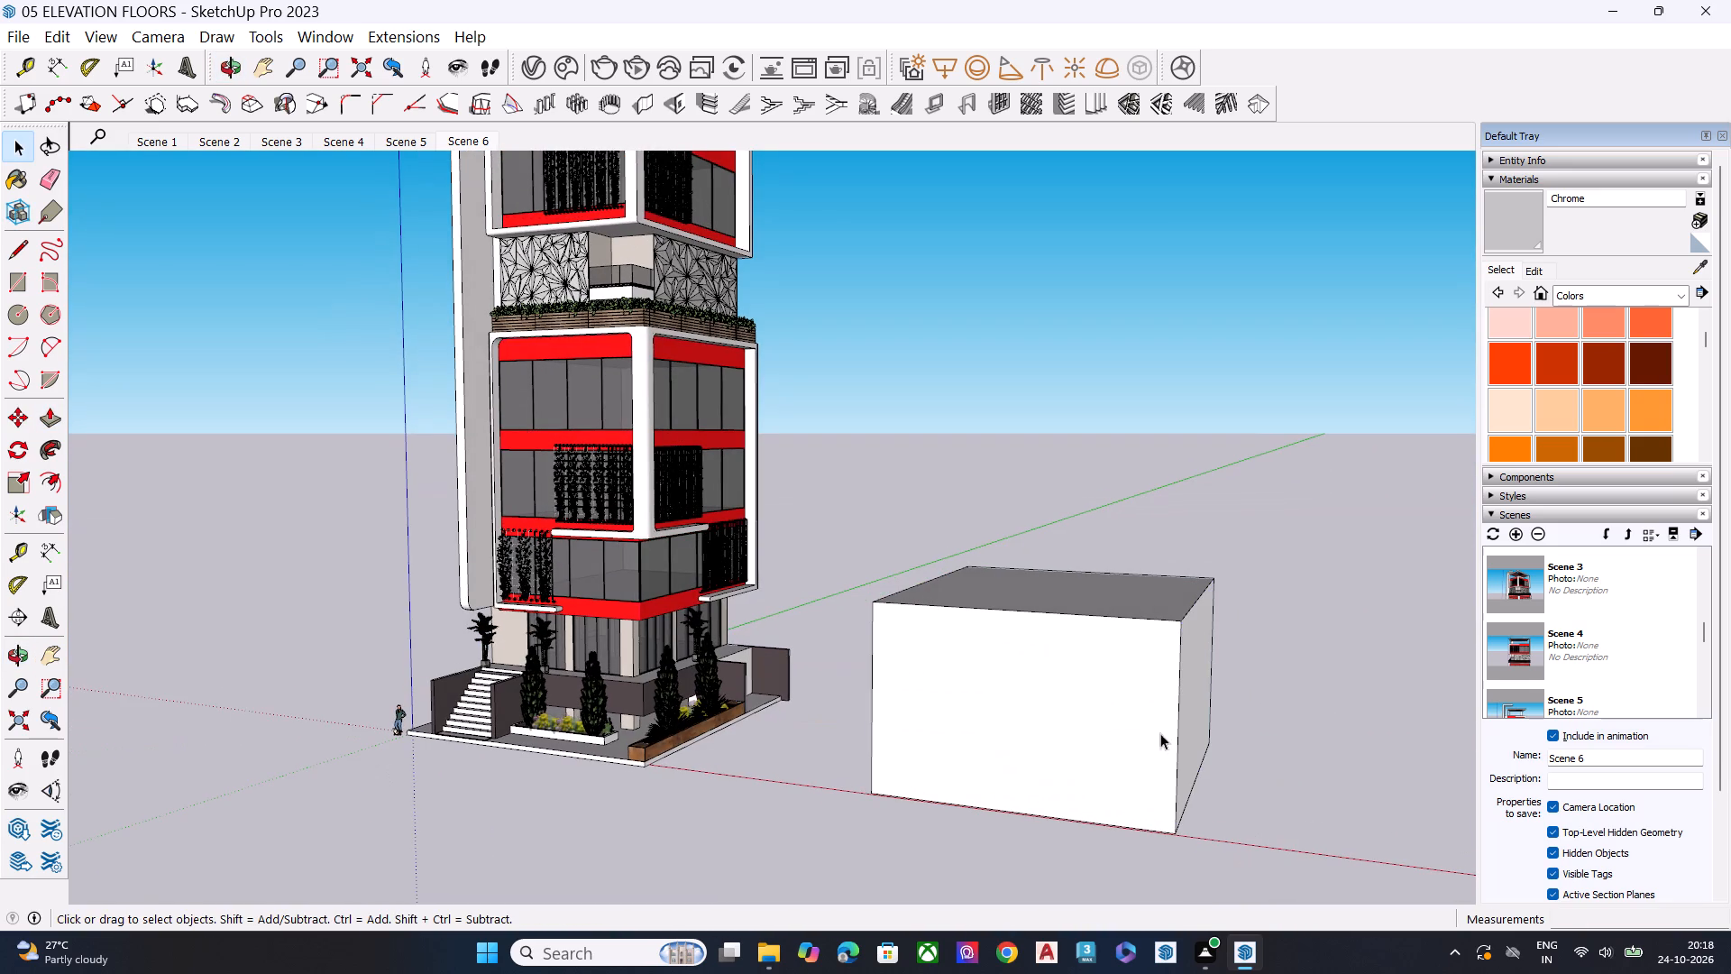
pyautogui.click(1067, 730)
pyautogui.press('f')
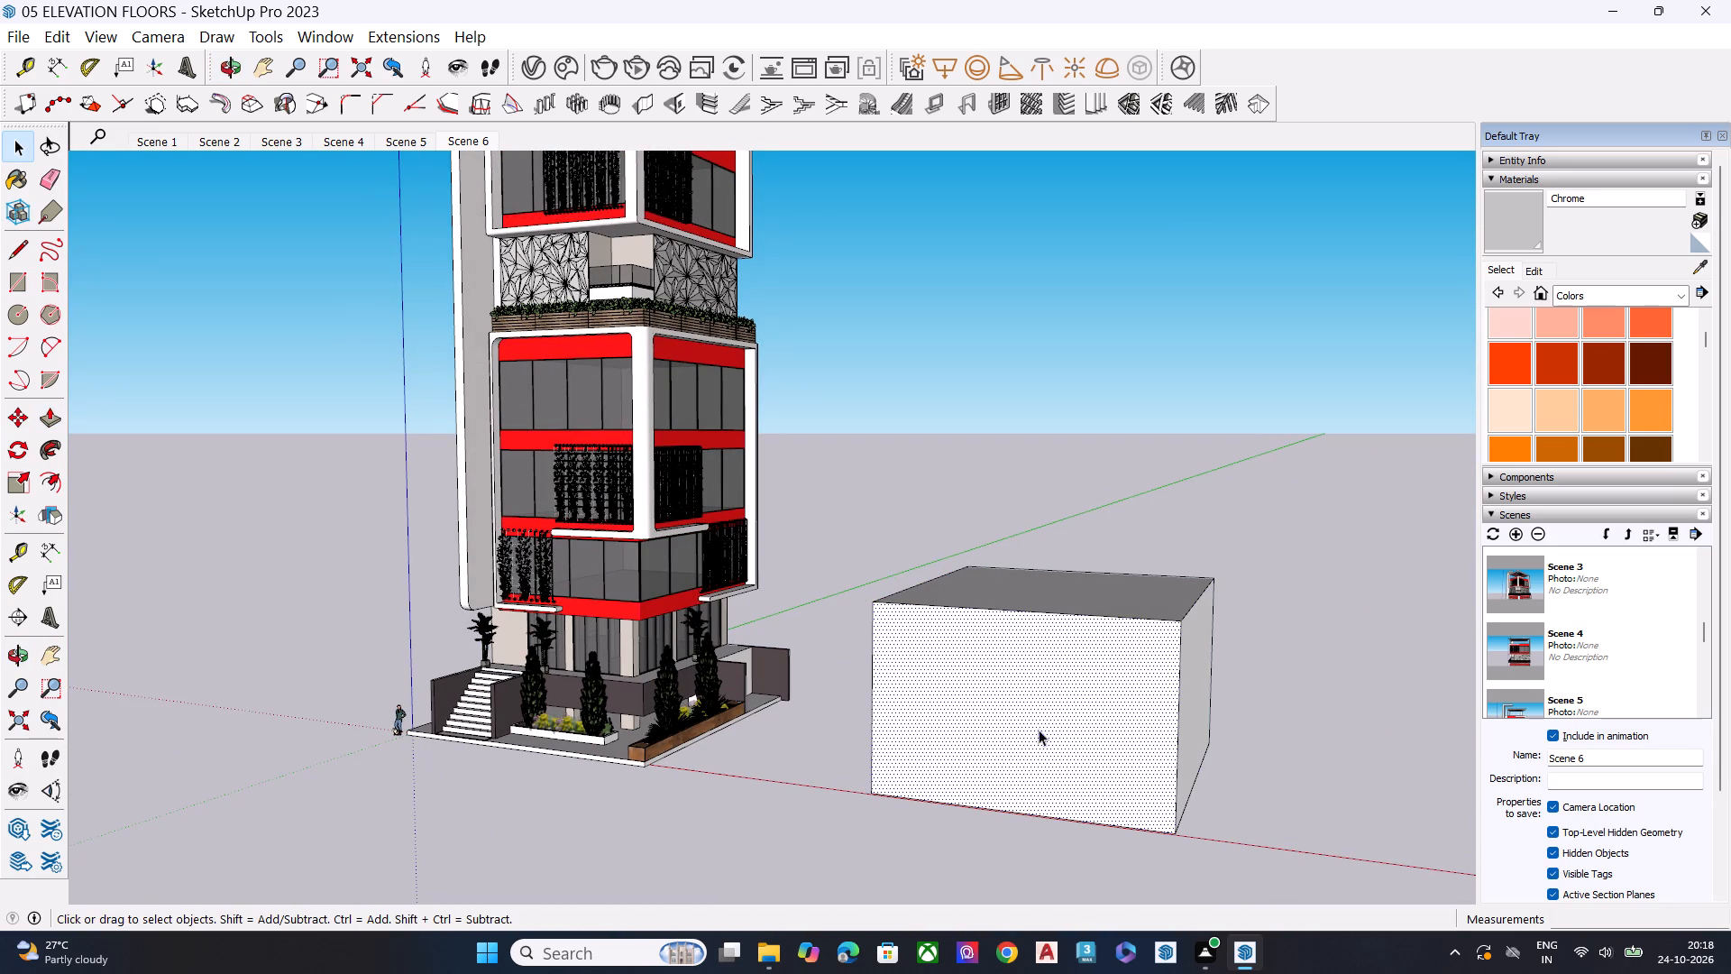
pyautogui.click(1007, 701)
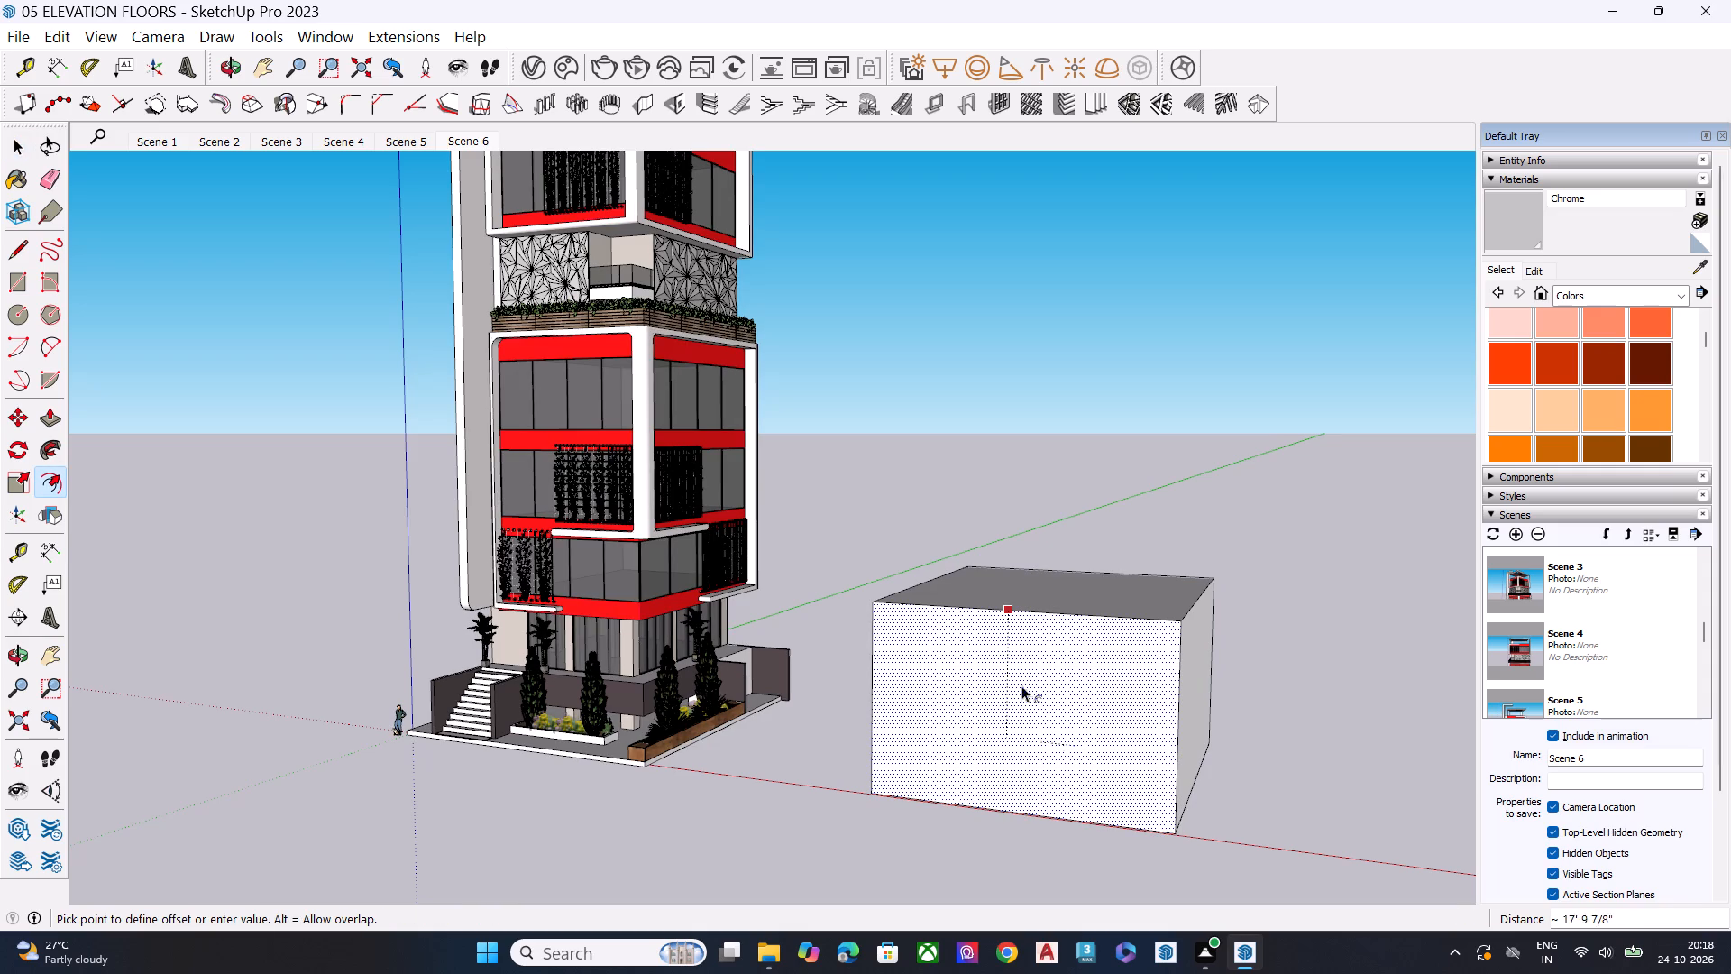
pyautogui.click(988, 622)
pyautogui.press('space')
pyautogui.click(1135, 544)
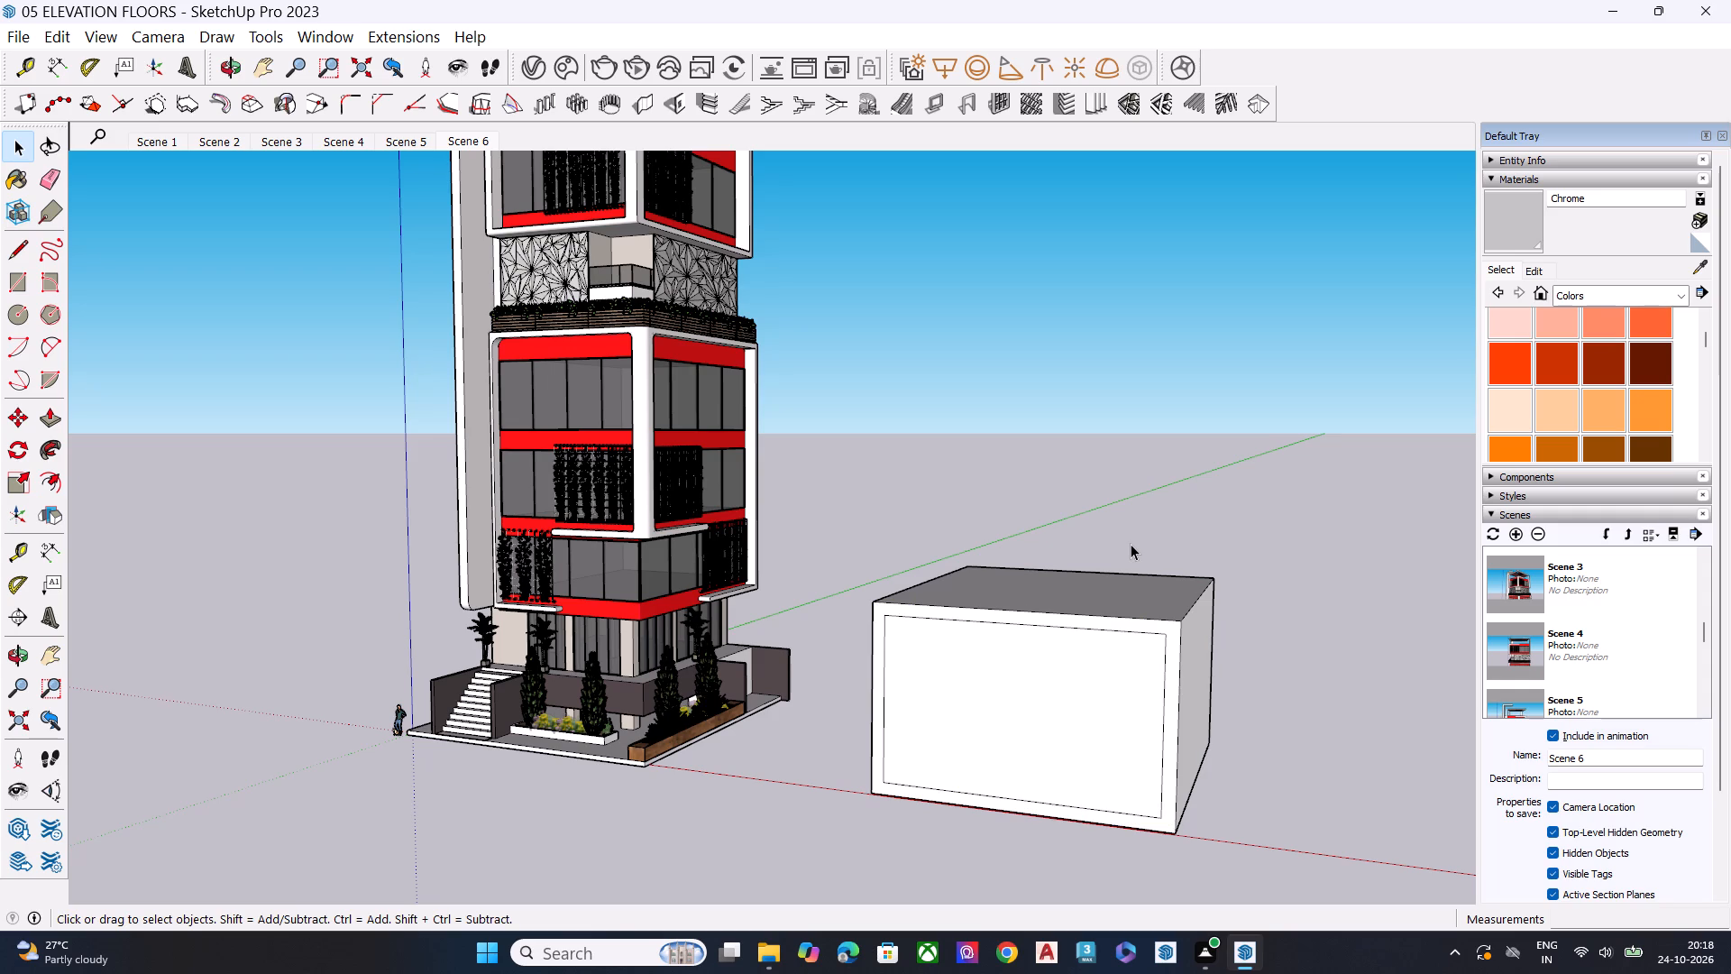
# Push/Pull the inner front face inward by about 27' 4" to hollow out the box.
pyautogui.click(1083, 693)
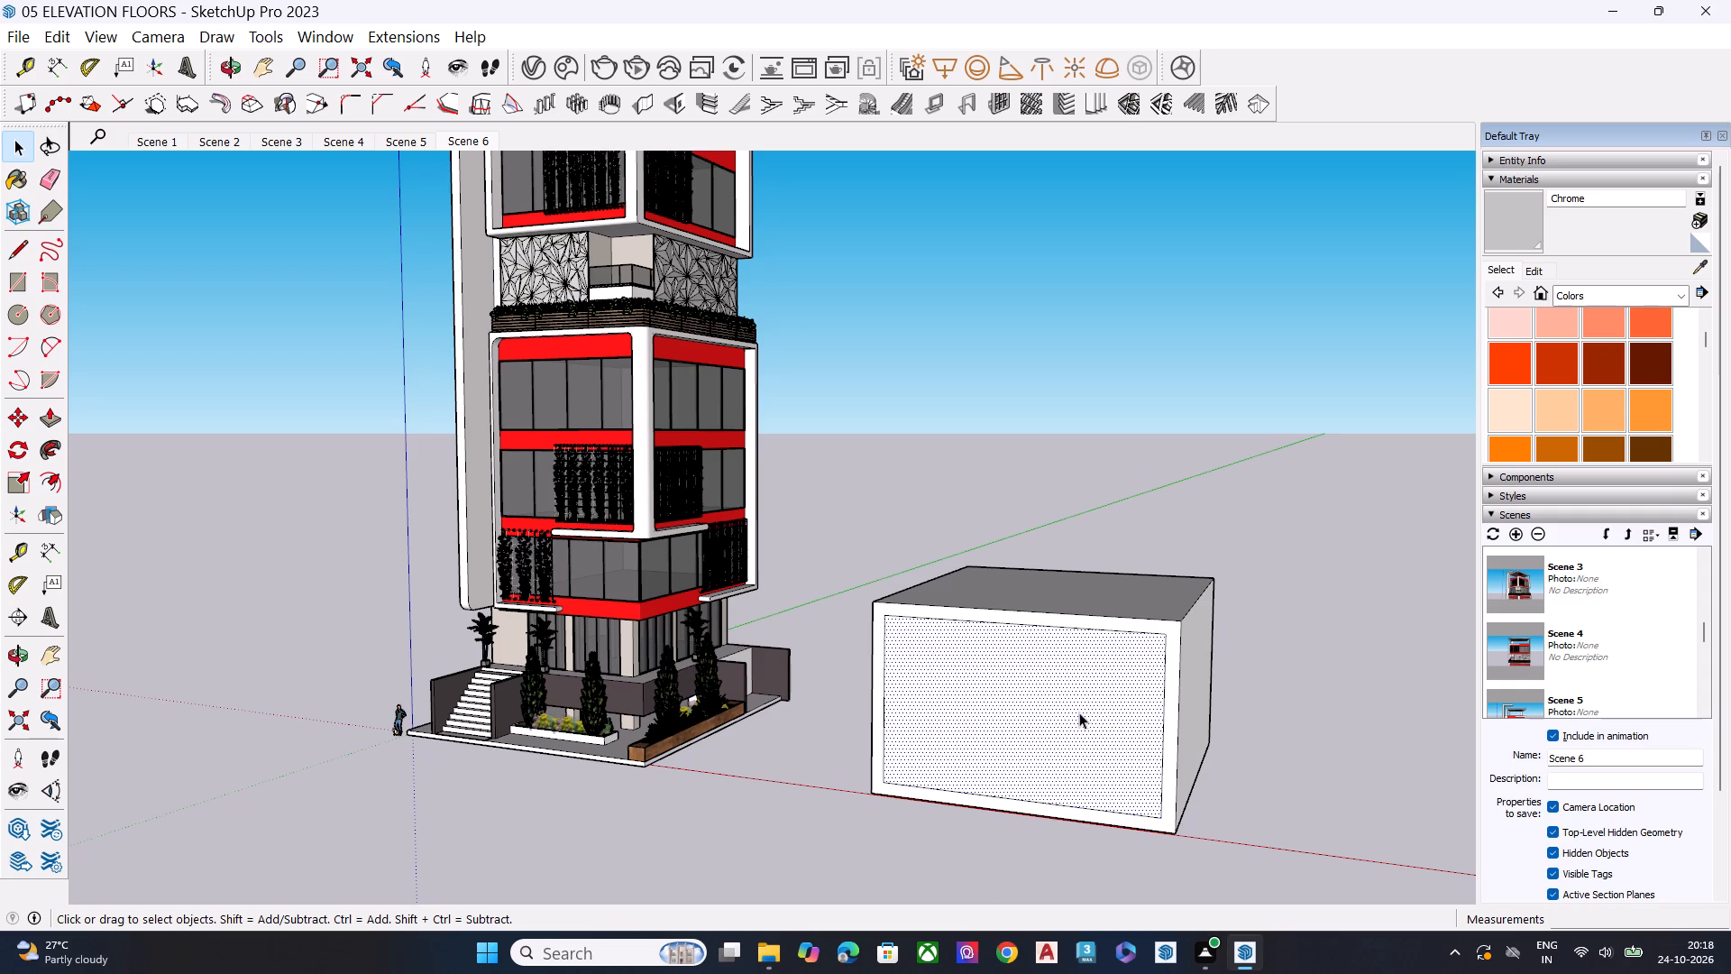
pyautogui.moveTo(1065, 732); pyautogui.dragTo(945, 717, button='middle')
pyautogui.press('p')
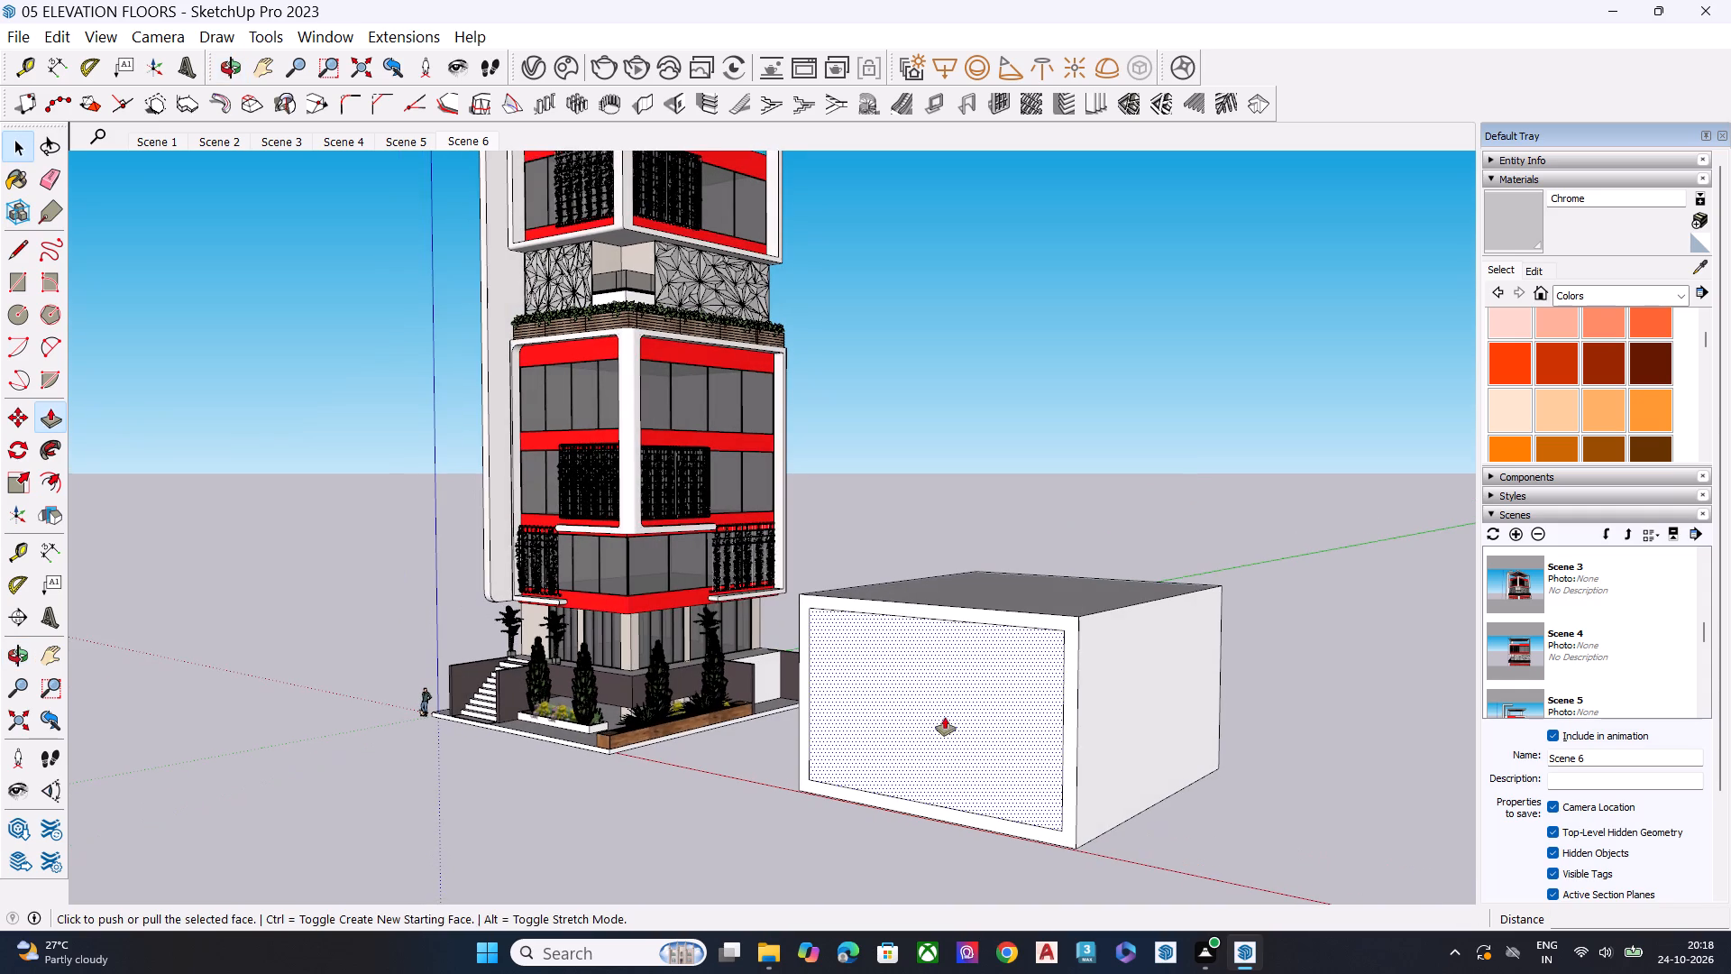
pyautogui.click(811, 611)
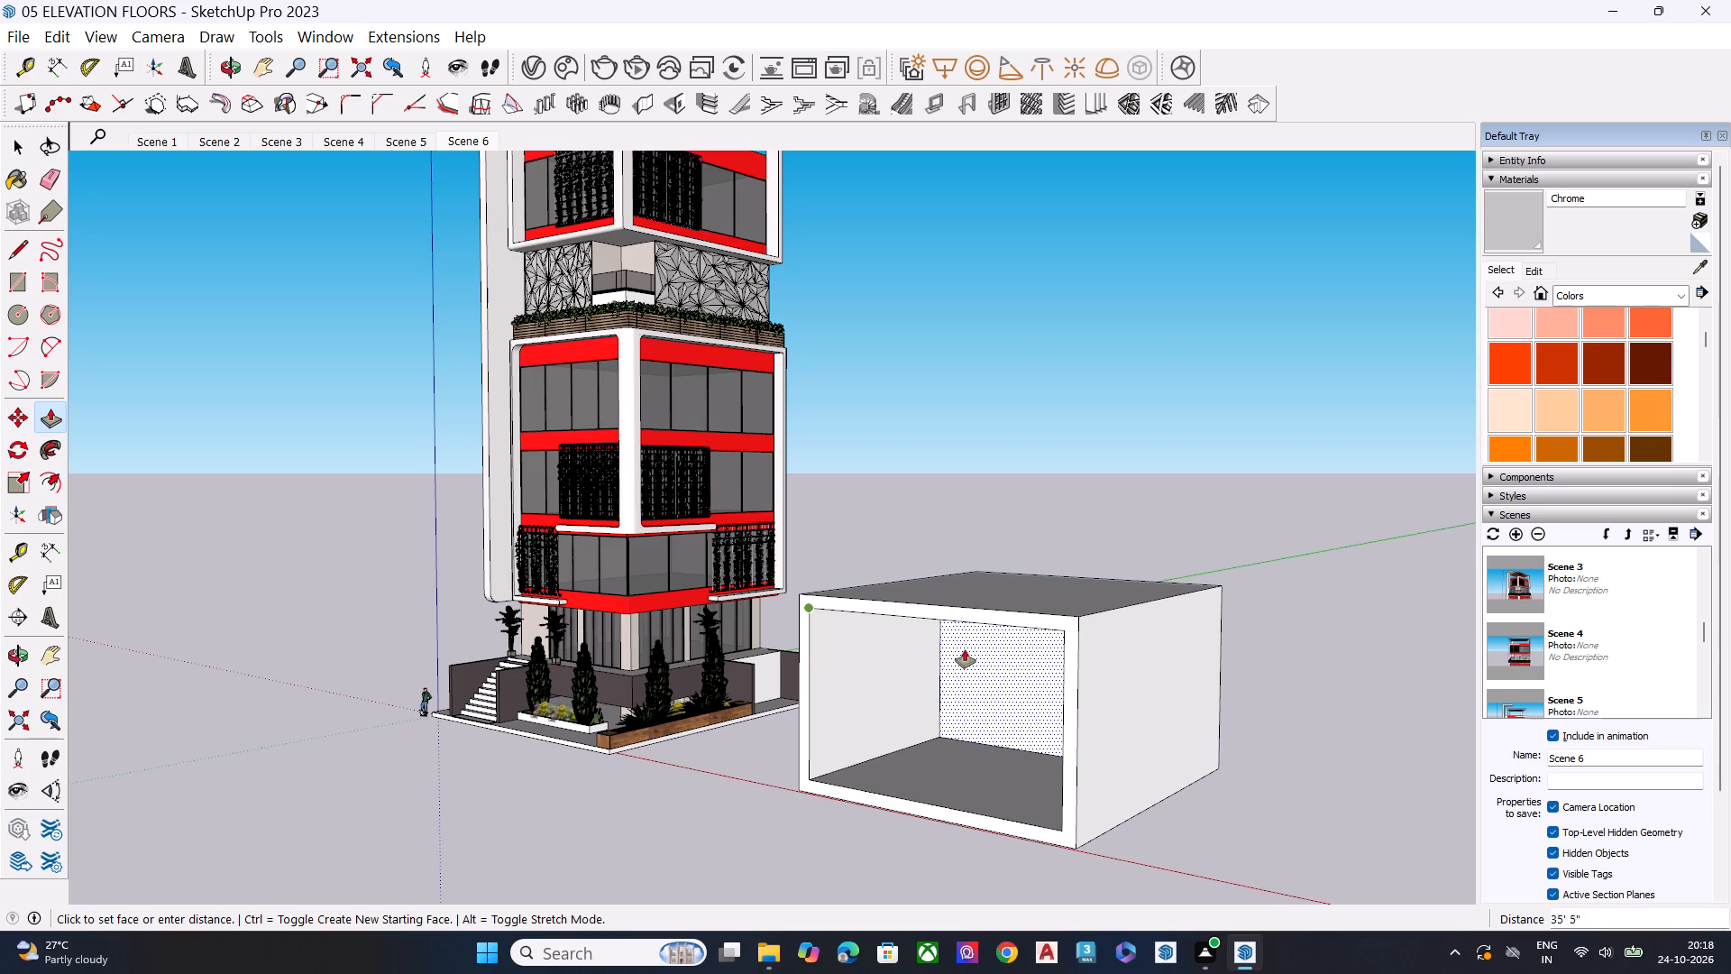
pyautogui.click(930, 660)
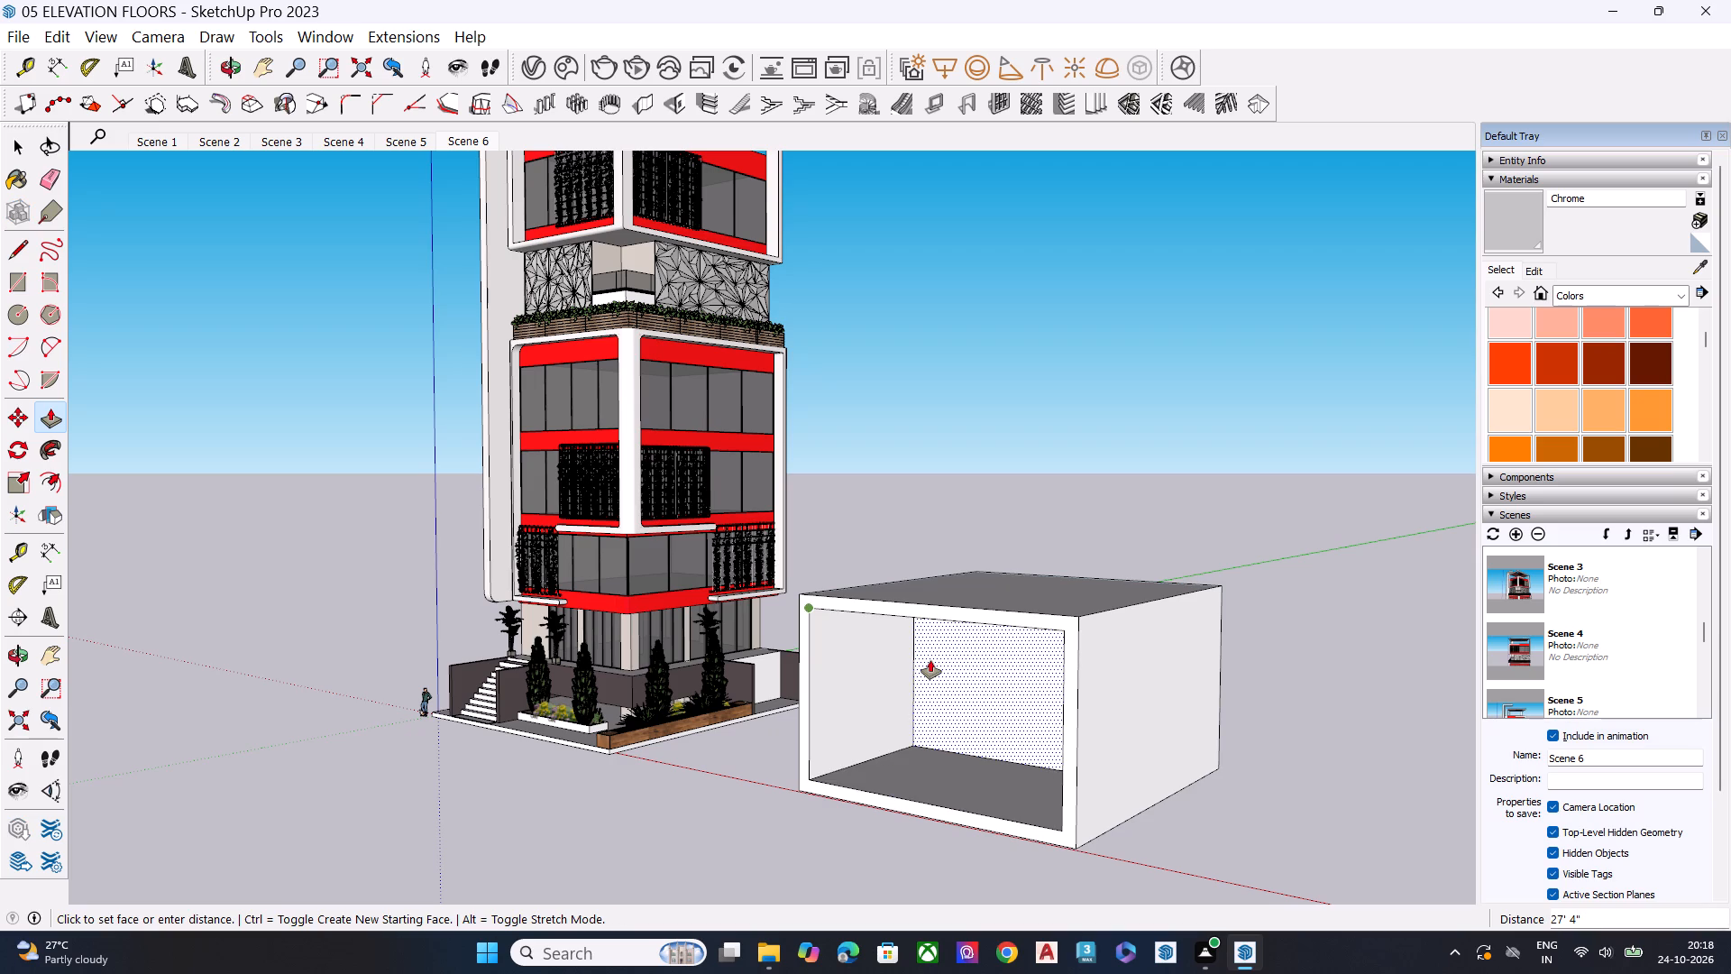
pyautogui.press('space')
pyautogui.click(1300, 869)
# Draw a doorway rectangle about 11' 1" by 21' 11" on the hollow box's back wall, standing on the floor edge.
pyautogui.moveTo(973, 787); pyautogui.dragTo(1077, 717, button='middle')
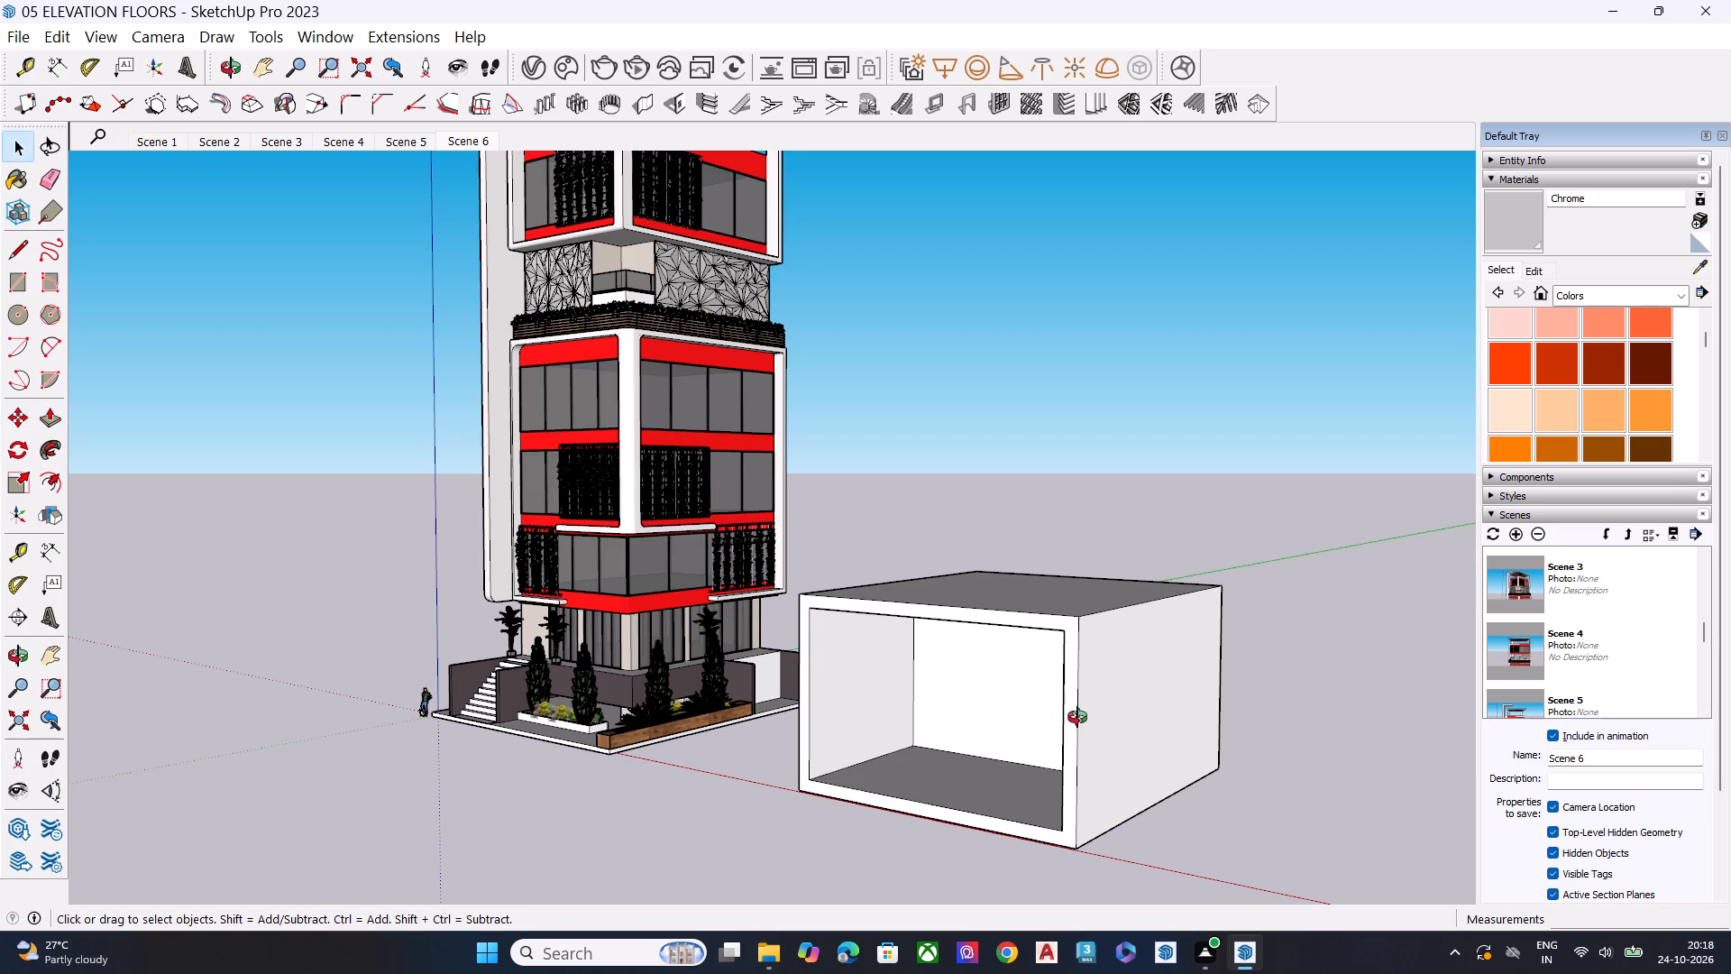
pyautogui.moveTo(1077, 717); pyautogui.dragTo(1185, 685, button='middle')
pyautogui.scroll(8, 1188, 672)
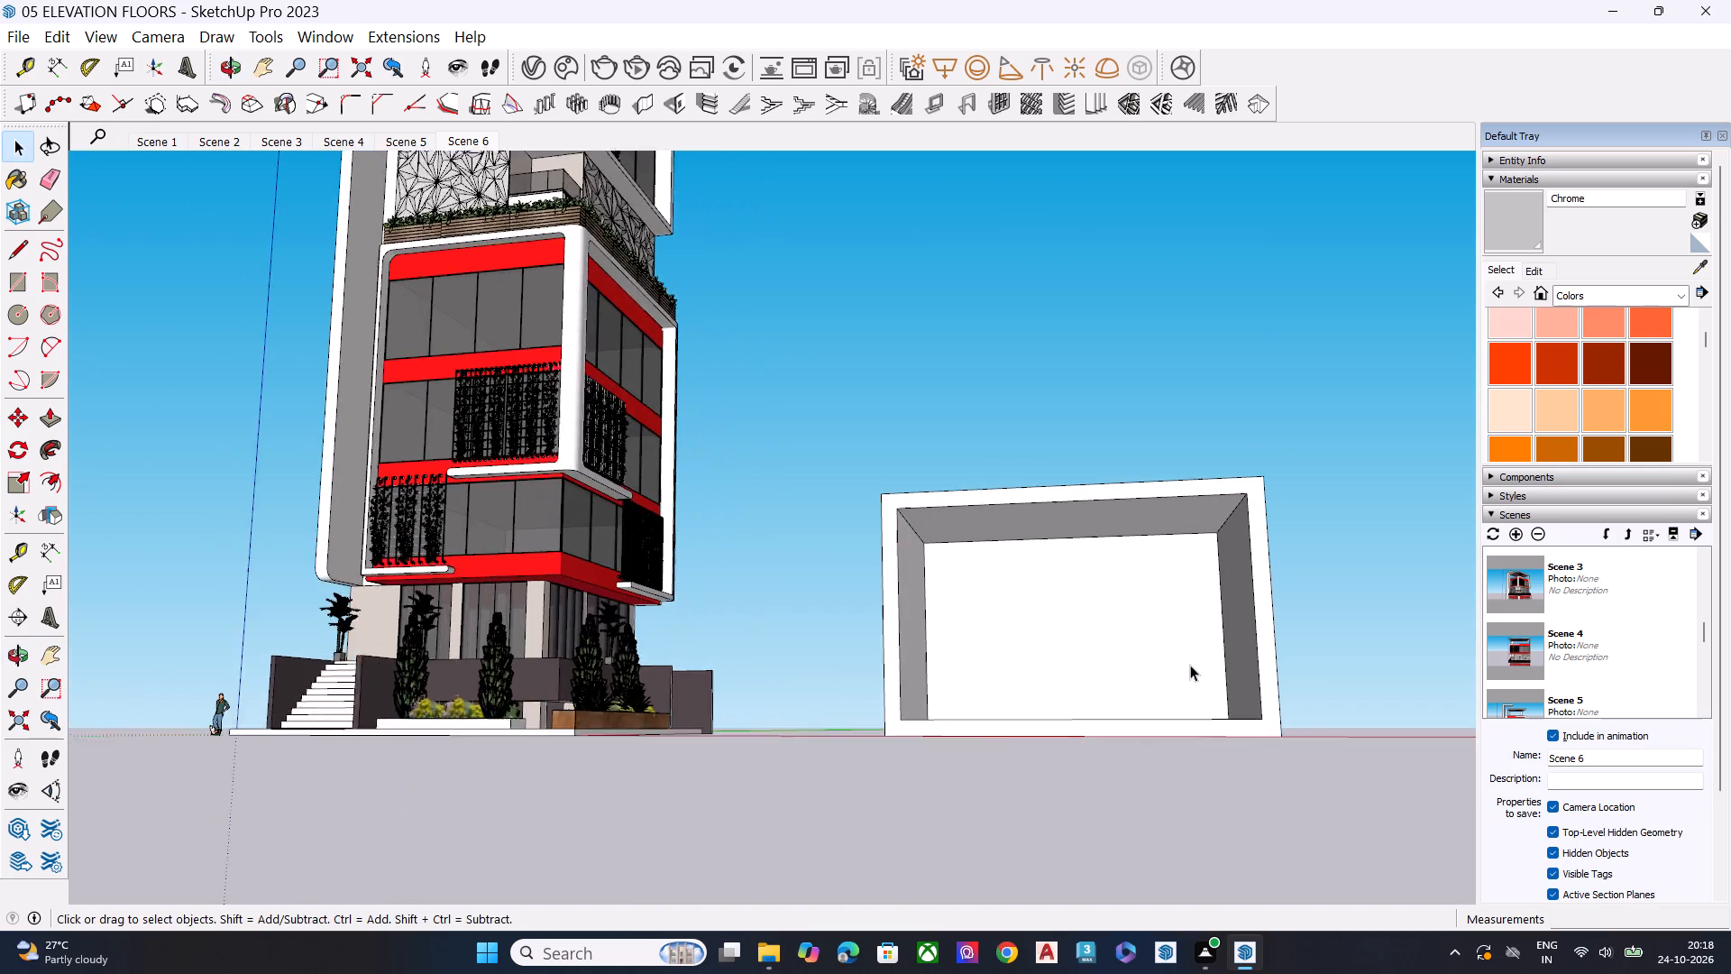
pyautogui.moveTo(1165, 694); pyautogui.dragTo(1186, 736, button='middle')
pyautogui.scroll(5, 1190, 731)
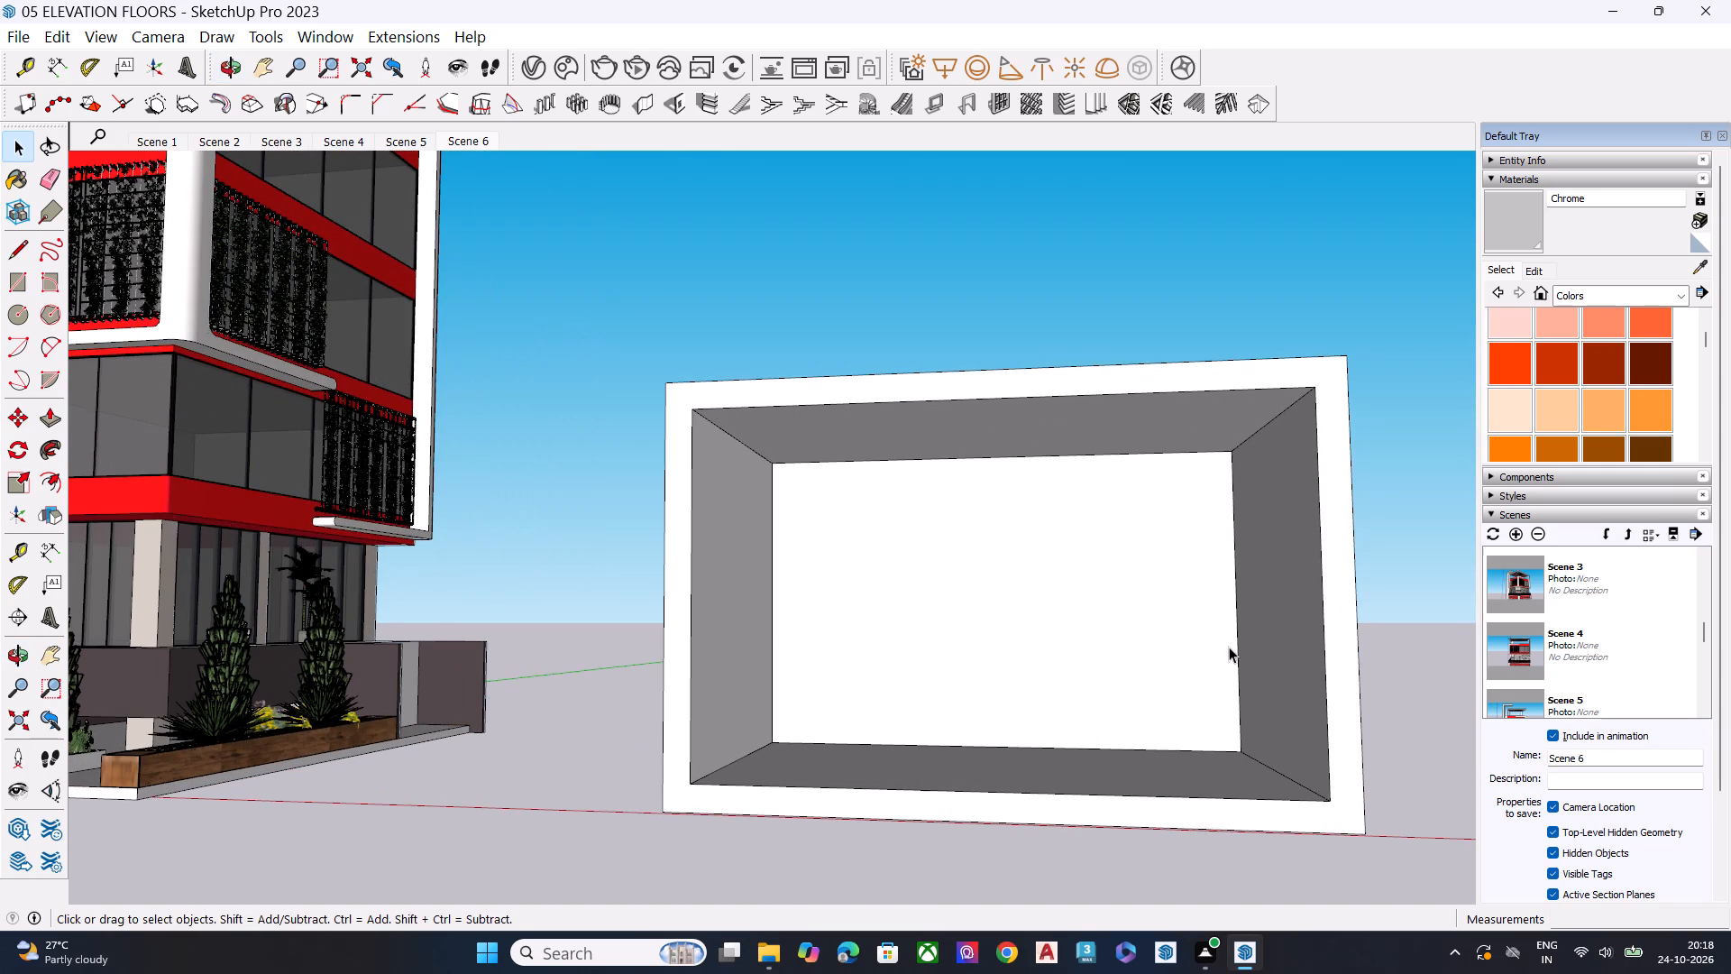
pyautogui.scroll(1, 1230, 647)
pyautogui.moveTo(1130, 680); pyautogui.dragTo(1175, 674, button='middle')
pyautogui.scroll(2, 1121, 615)
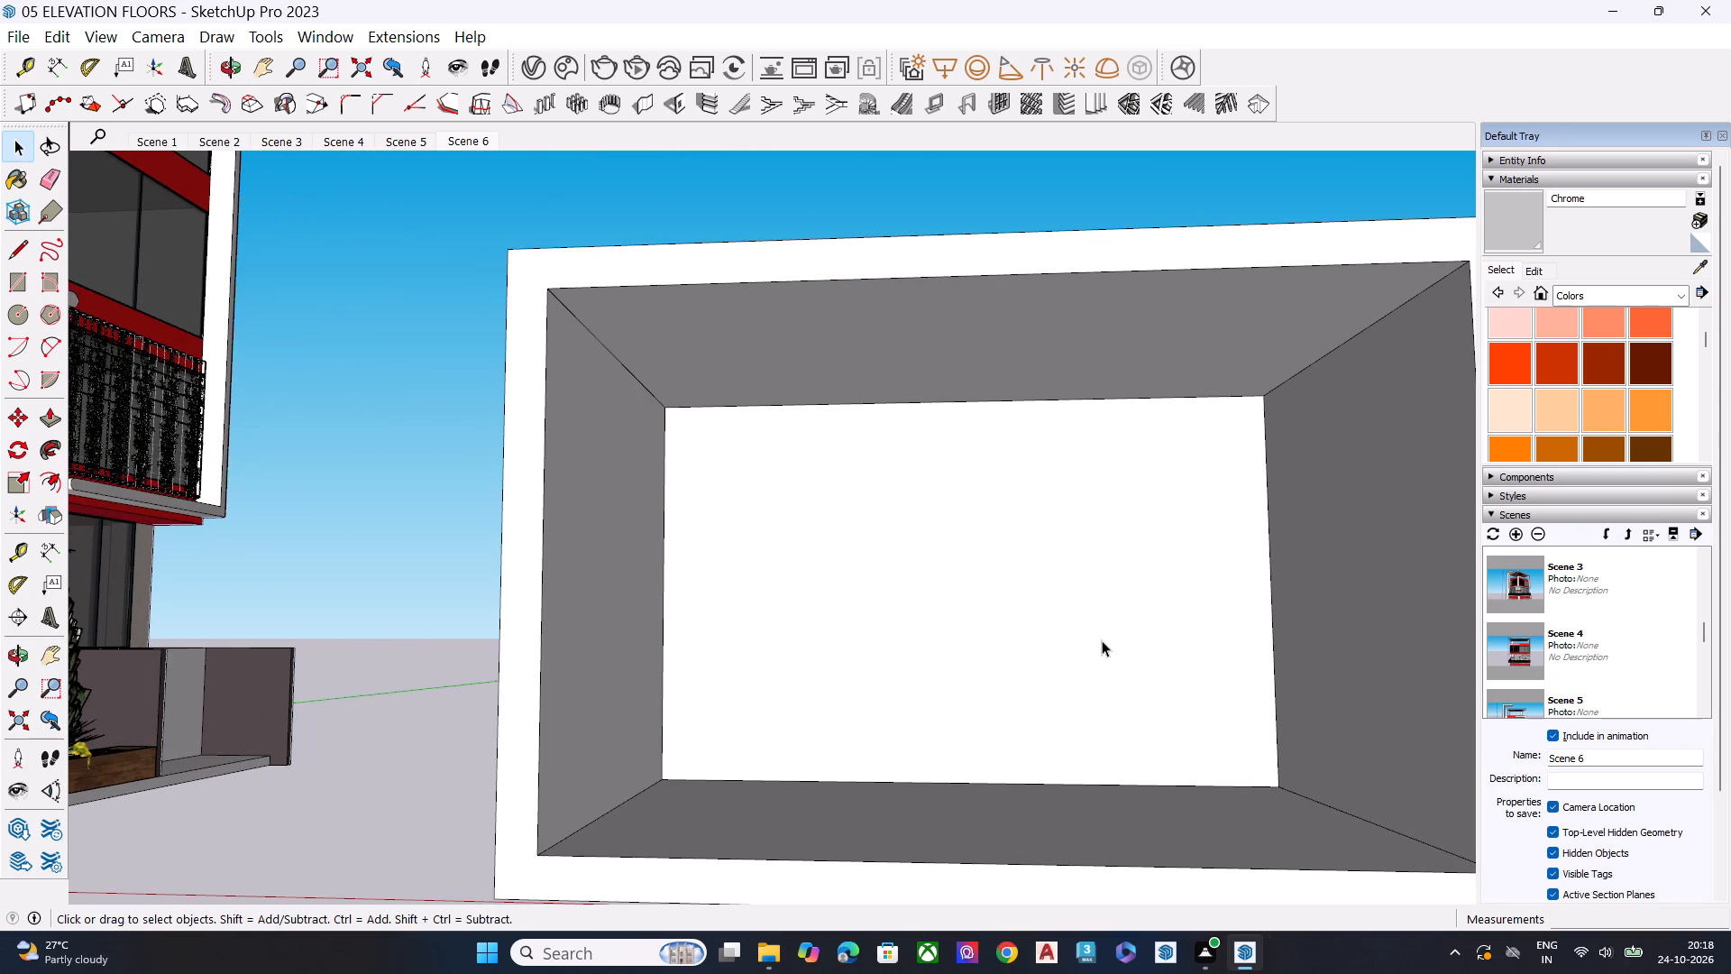
pyautogui.press('r')
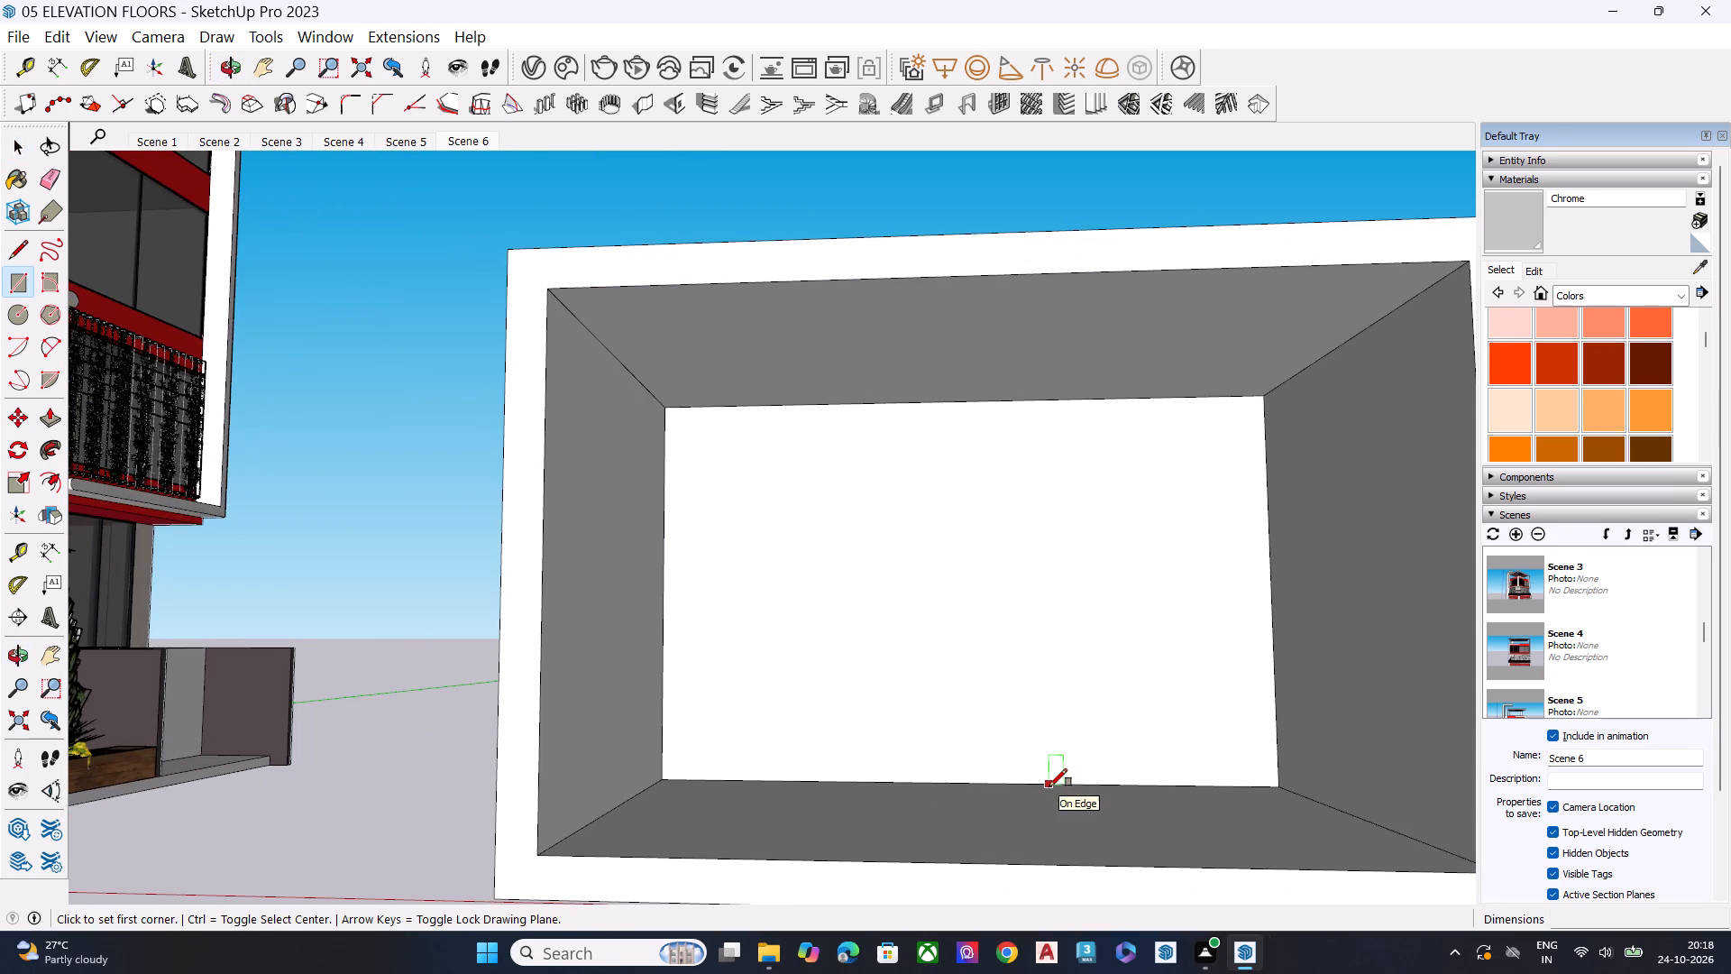
pyautogui.click(1049, 786)
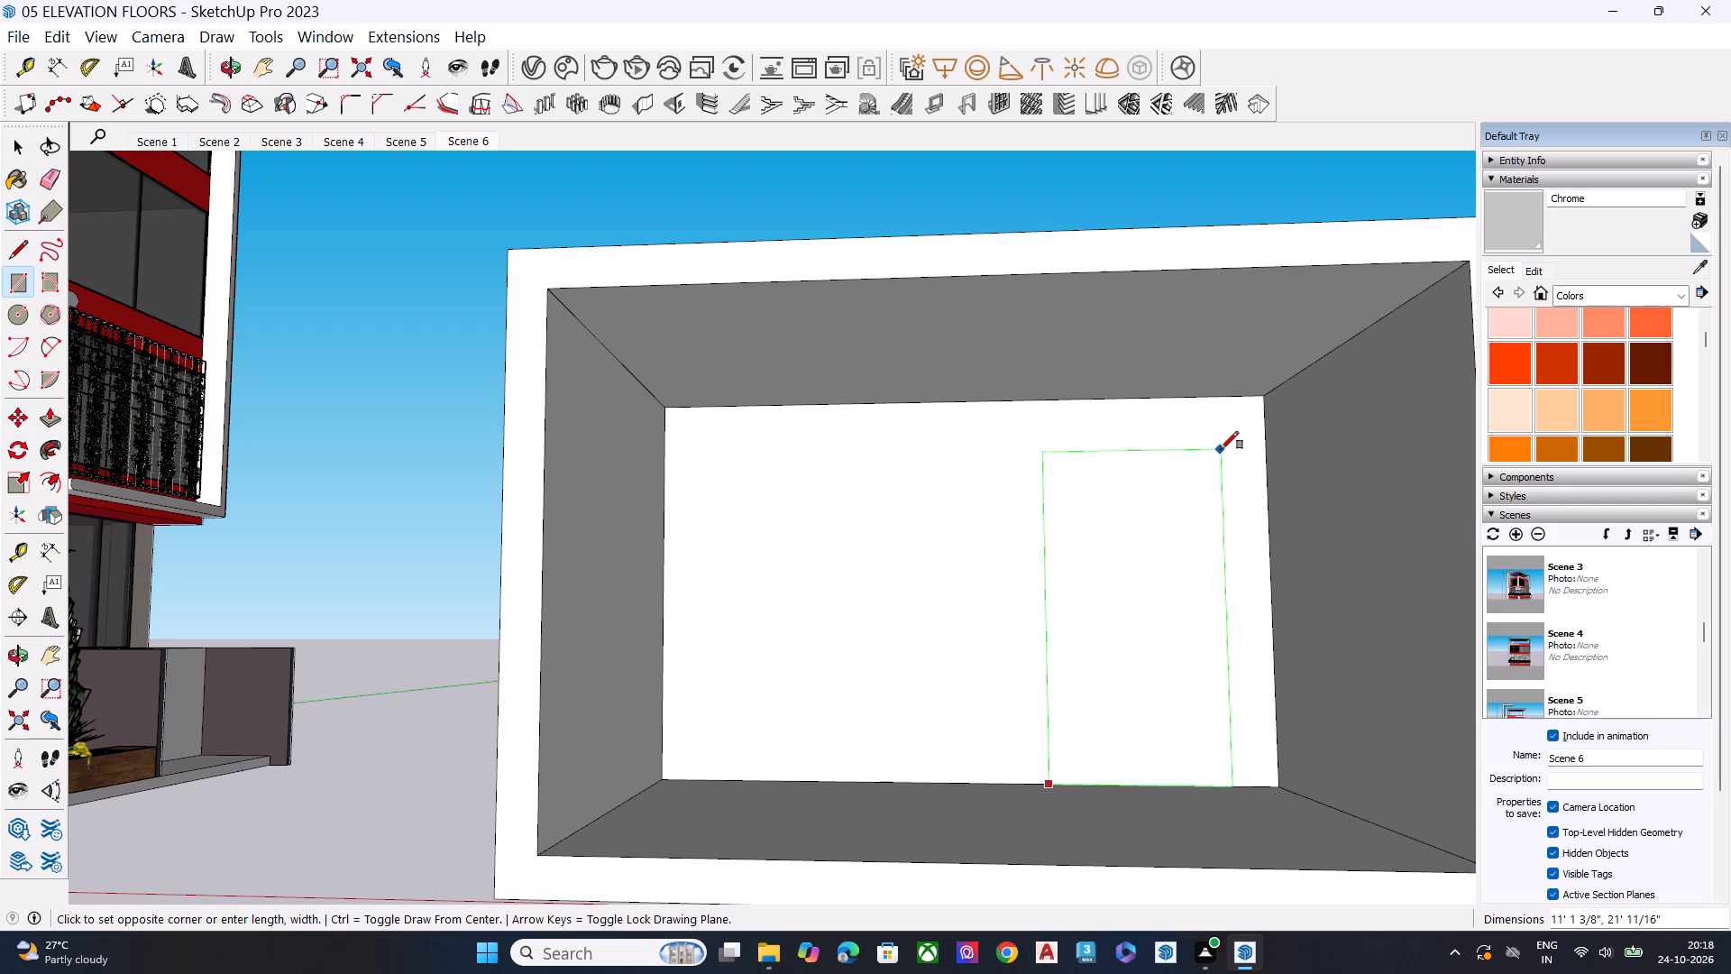
pyautogui.click(1221, 449)
pyautogui.press('space')
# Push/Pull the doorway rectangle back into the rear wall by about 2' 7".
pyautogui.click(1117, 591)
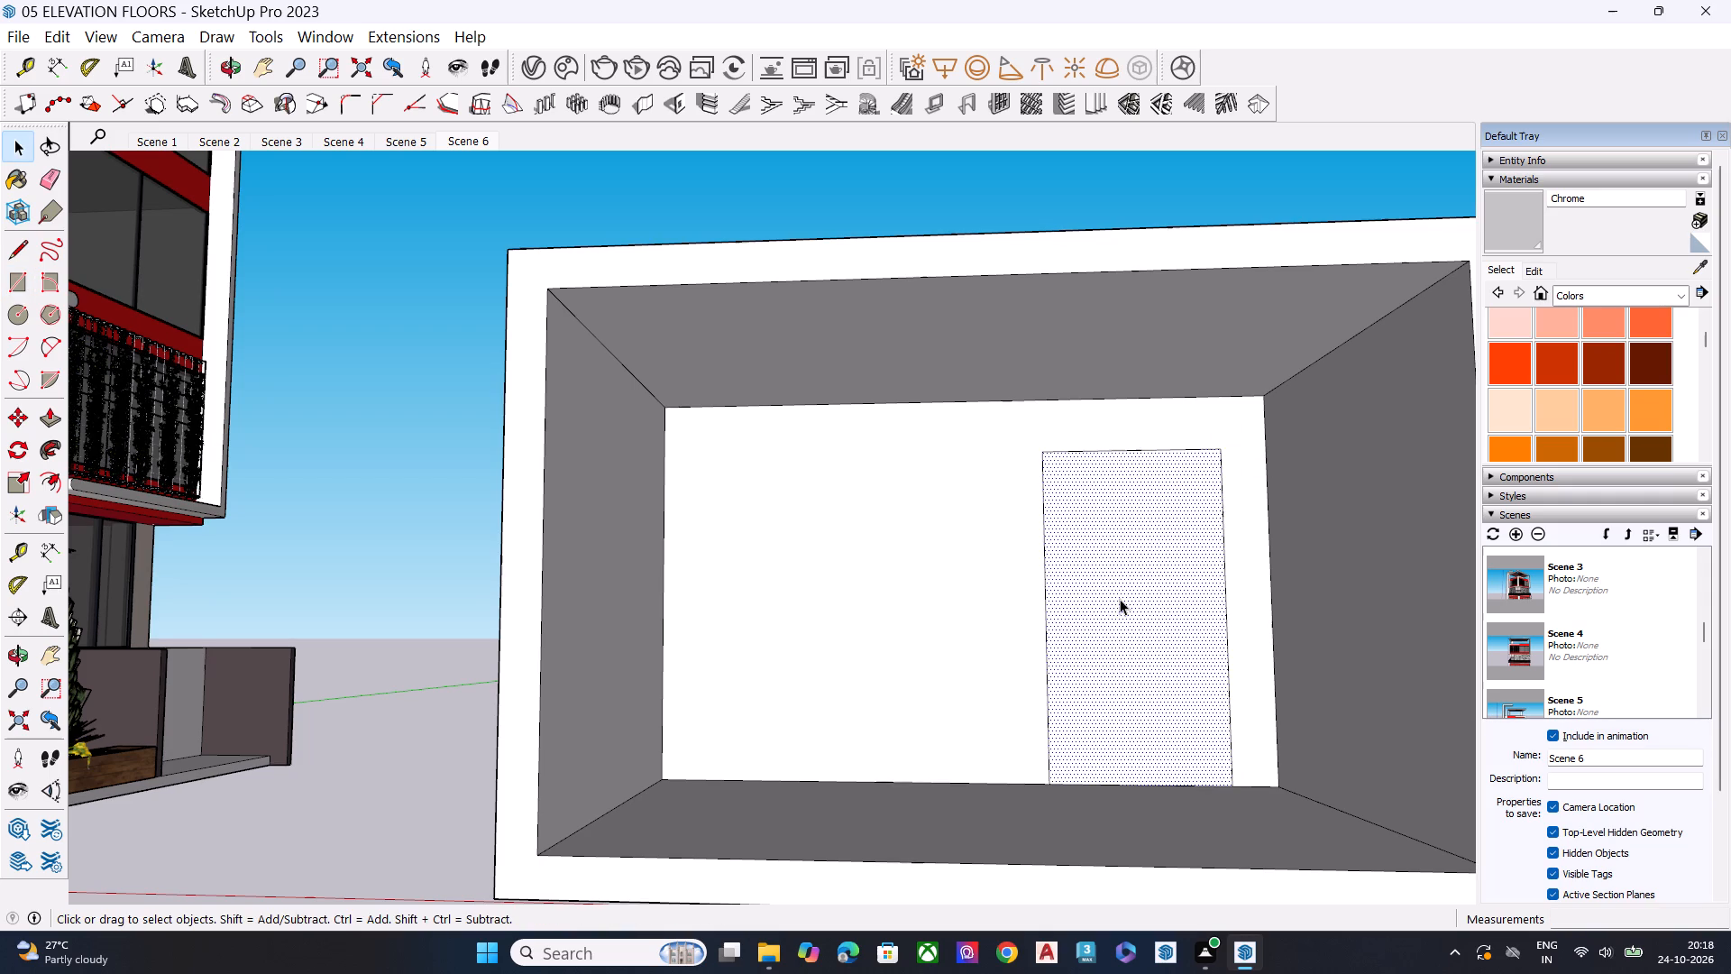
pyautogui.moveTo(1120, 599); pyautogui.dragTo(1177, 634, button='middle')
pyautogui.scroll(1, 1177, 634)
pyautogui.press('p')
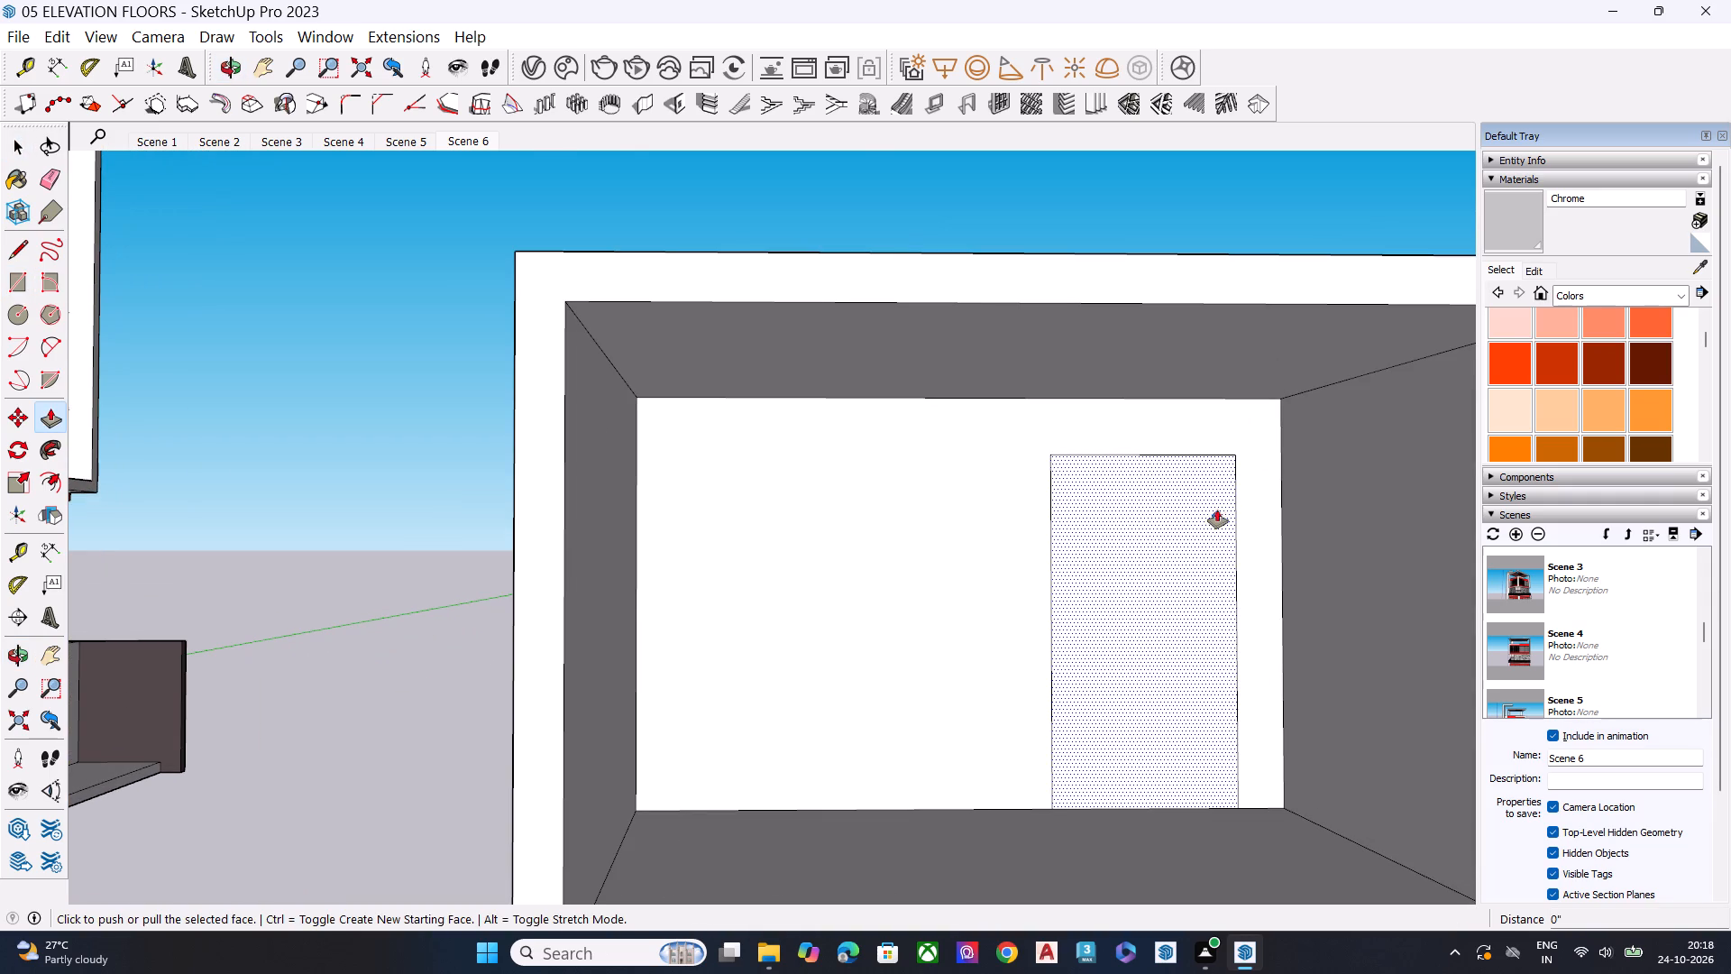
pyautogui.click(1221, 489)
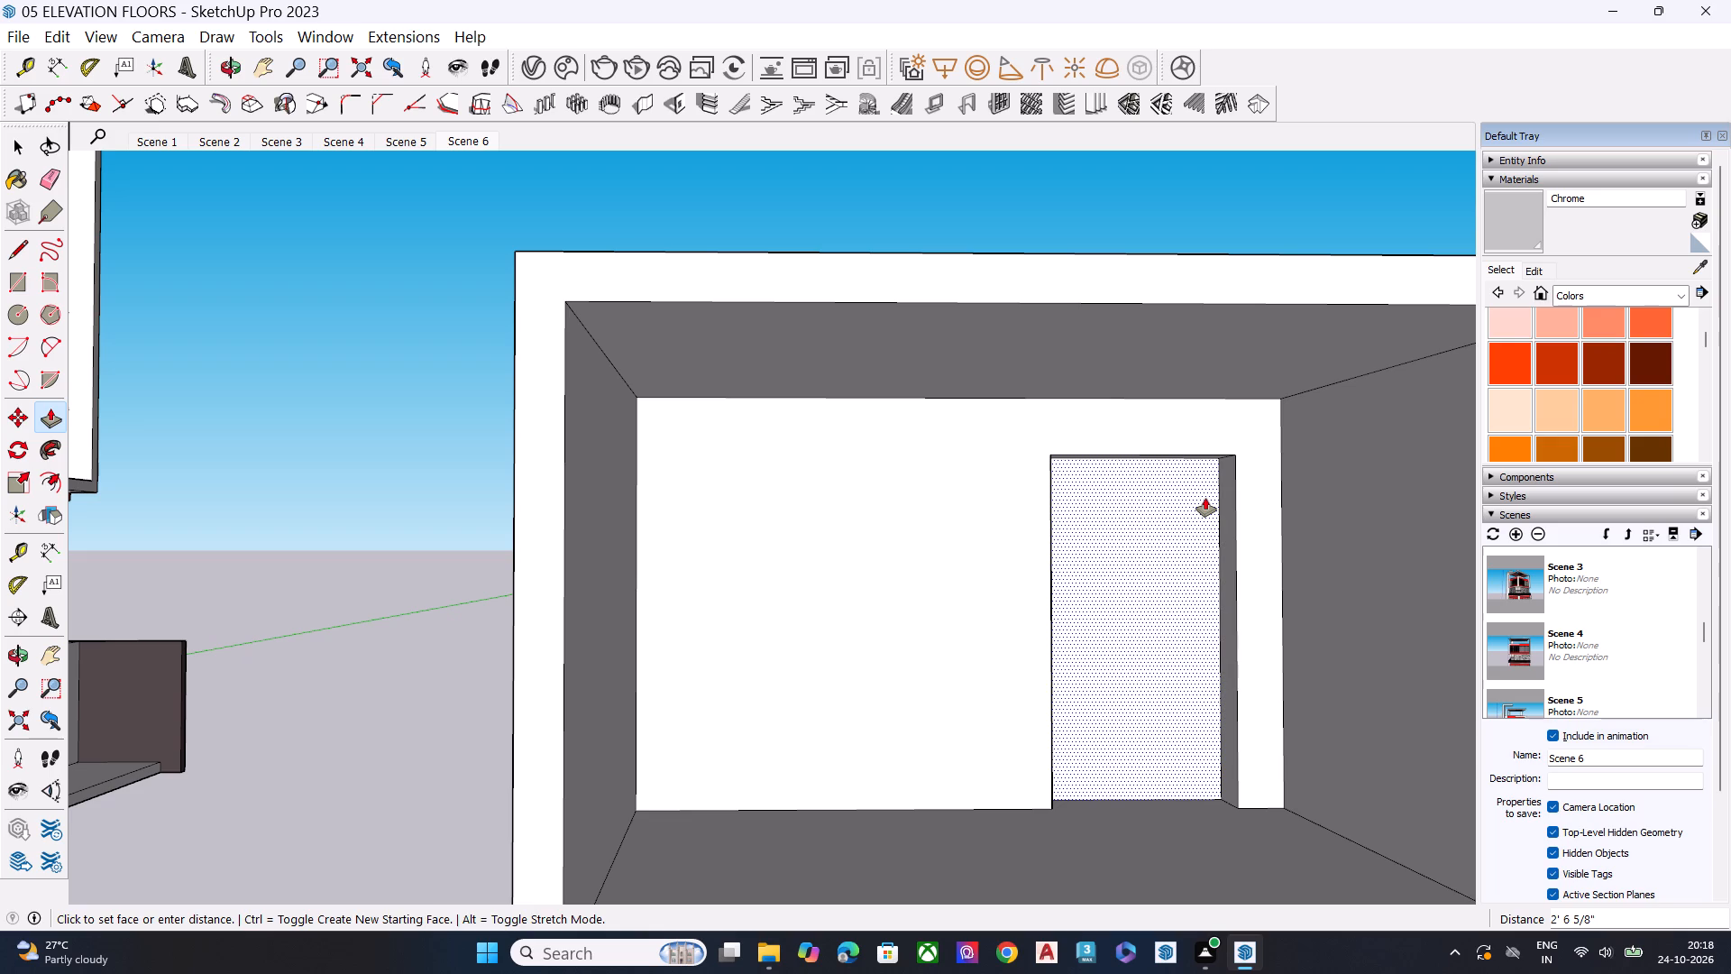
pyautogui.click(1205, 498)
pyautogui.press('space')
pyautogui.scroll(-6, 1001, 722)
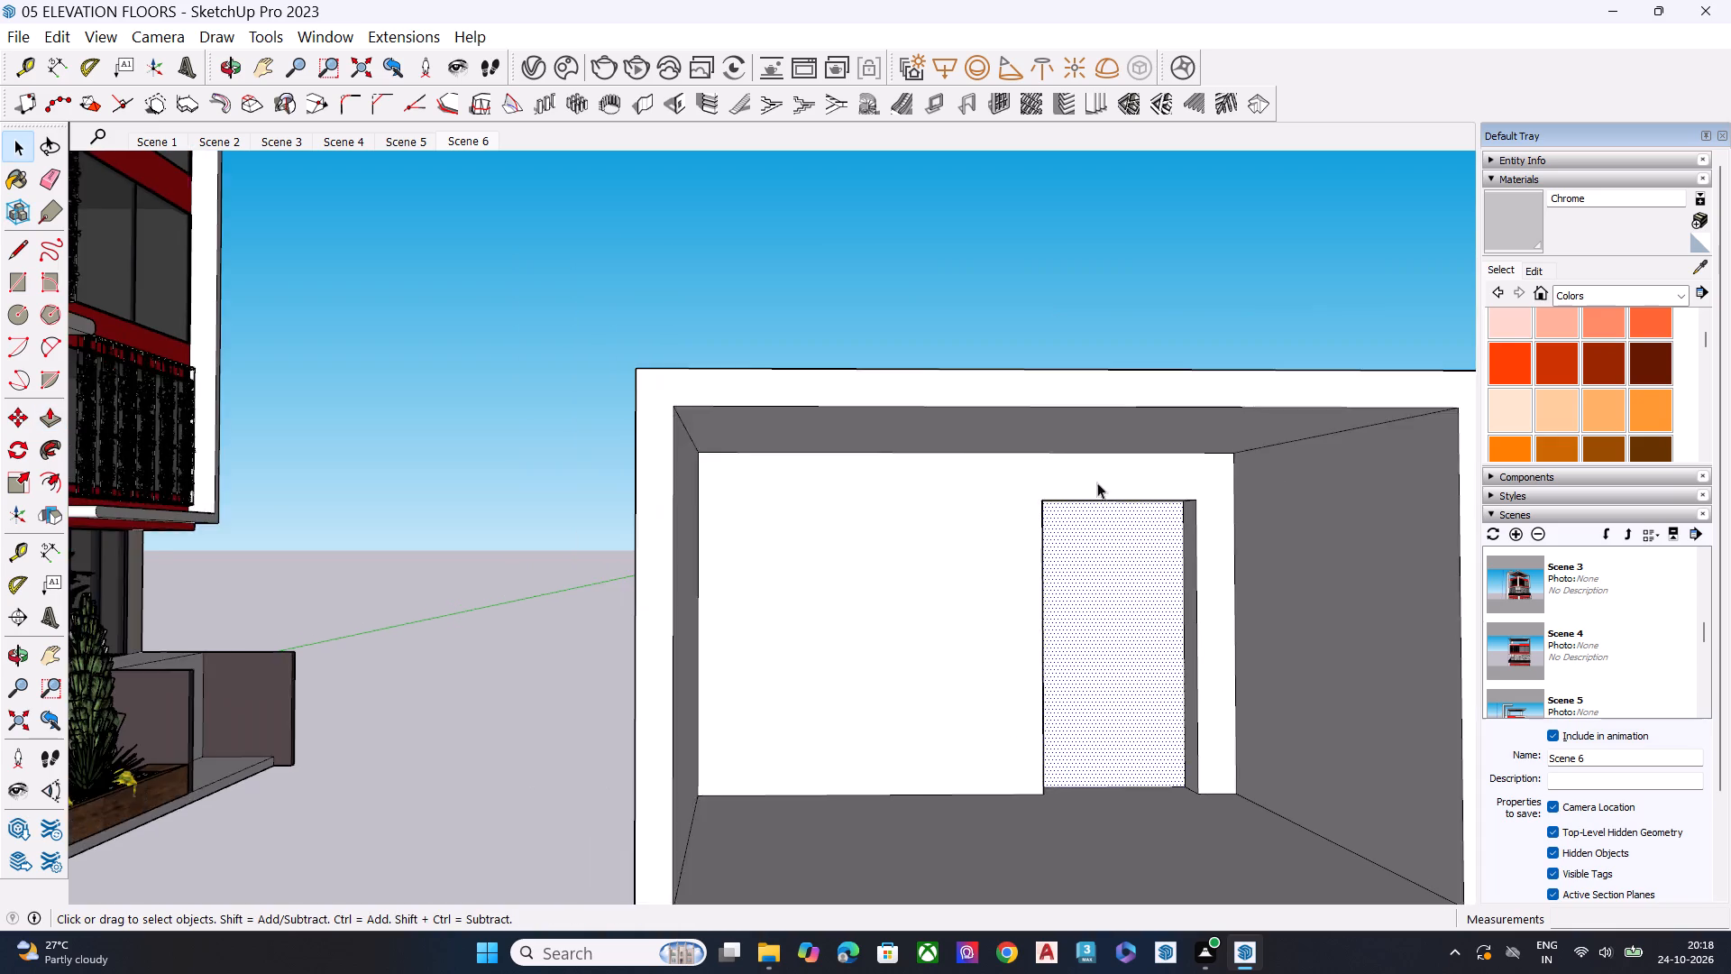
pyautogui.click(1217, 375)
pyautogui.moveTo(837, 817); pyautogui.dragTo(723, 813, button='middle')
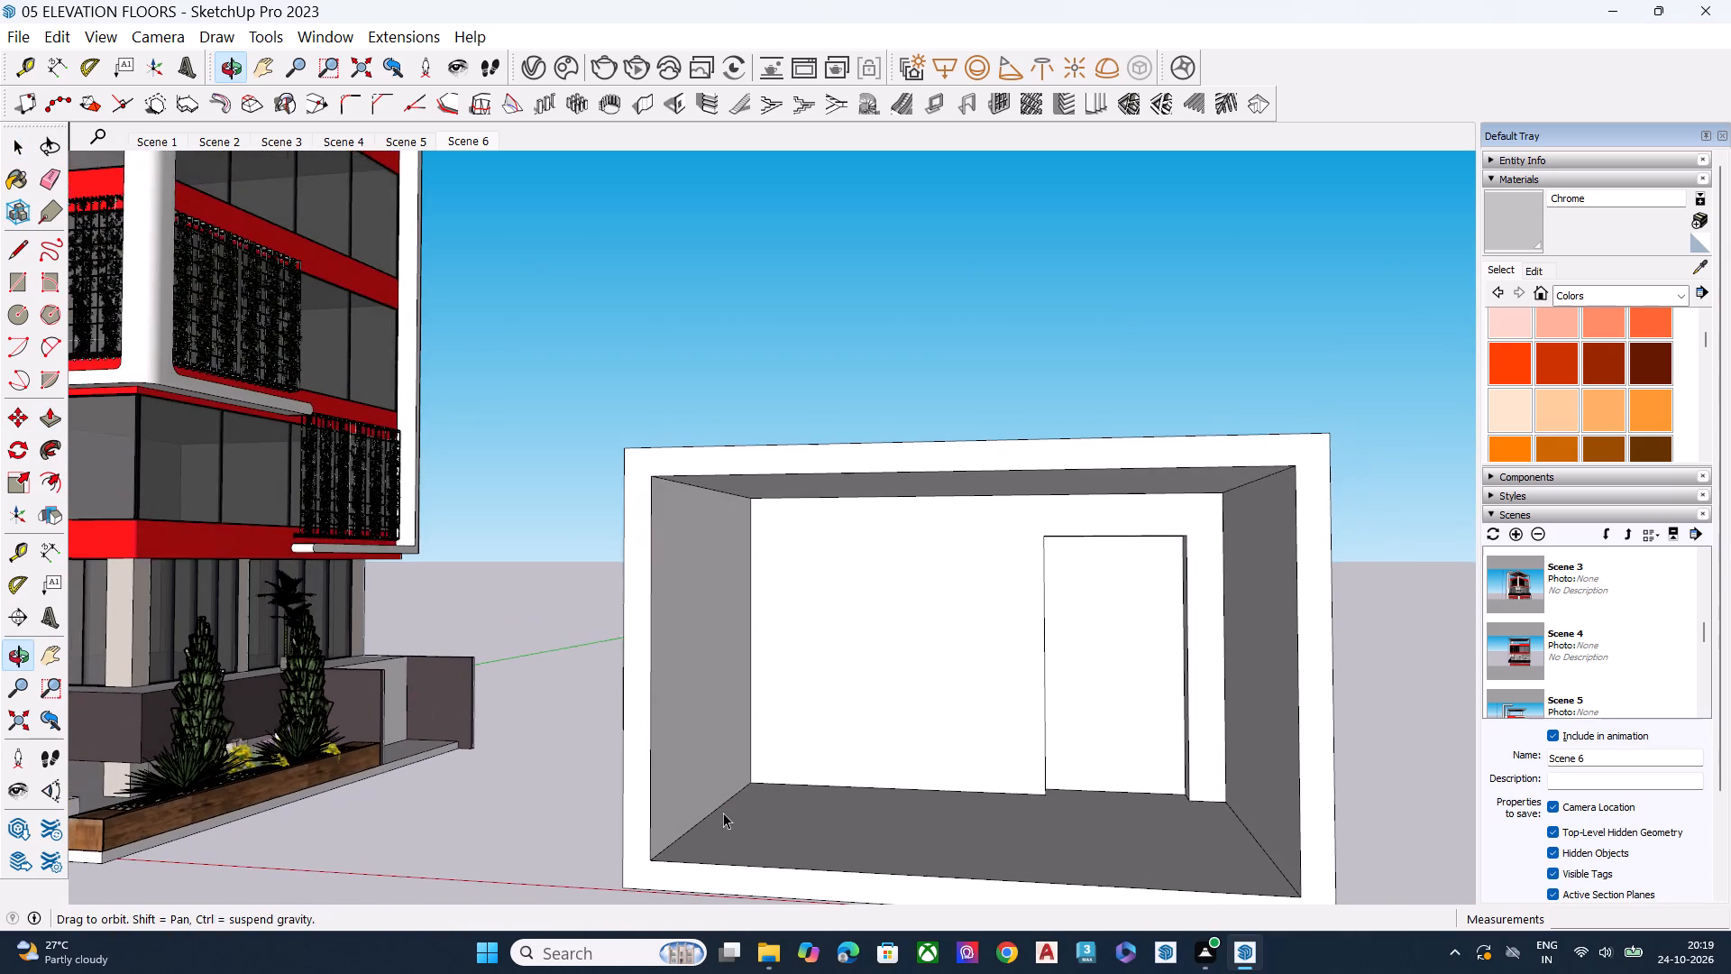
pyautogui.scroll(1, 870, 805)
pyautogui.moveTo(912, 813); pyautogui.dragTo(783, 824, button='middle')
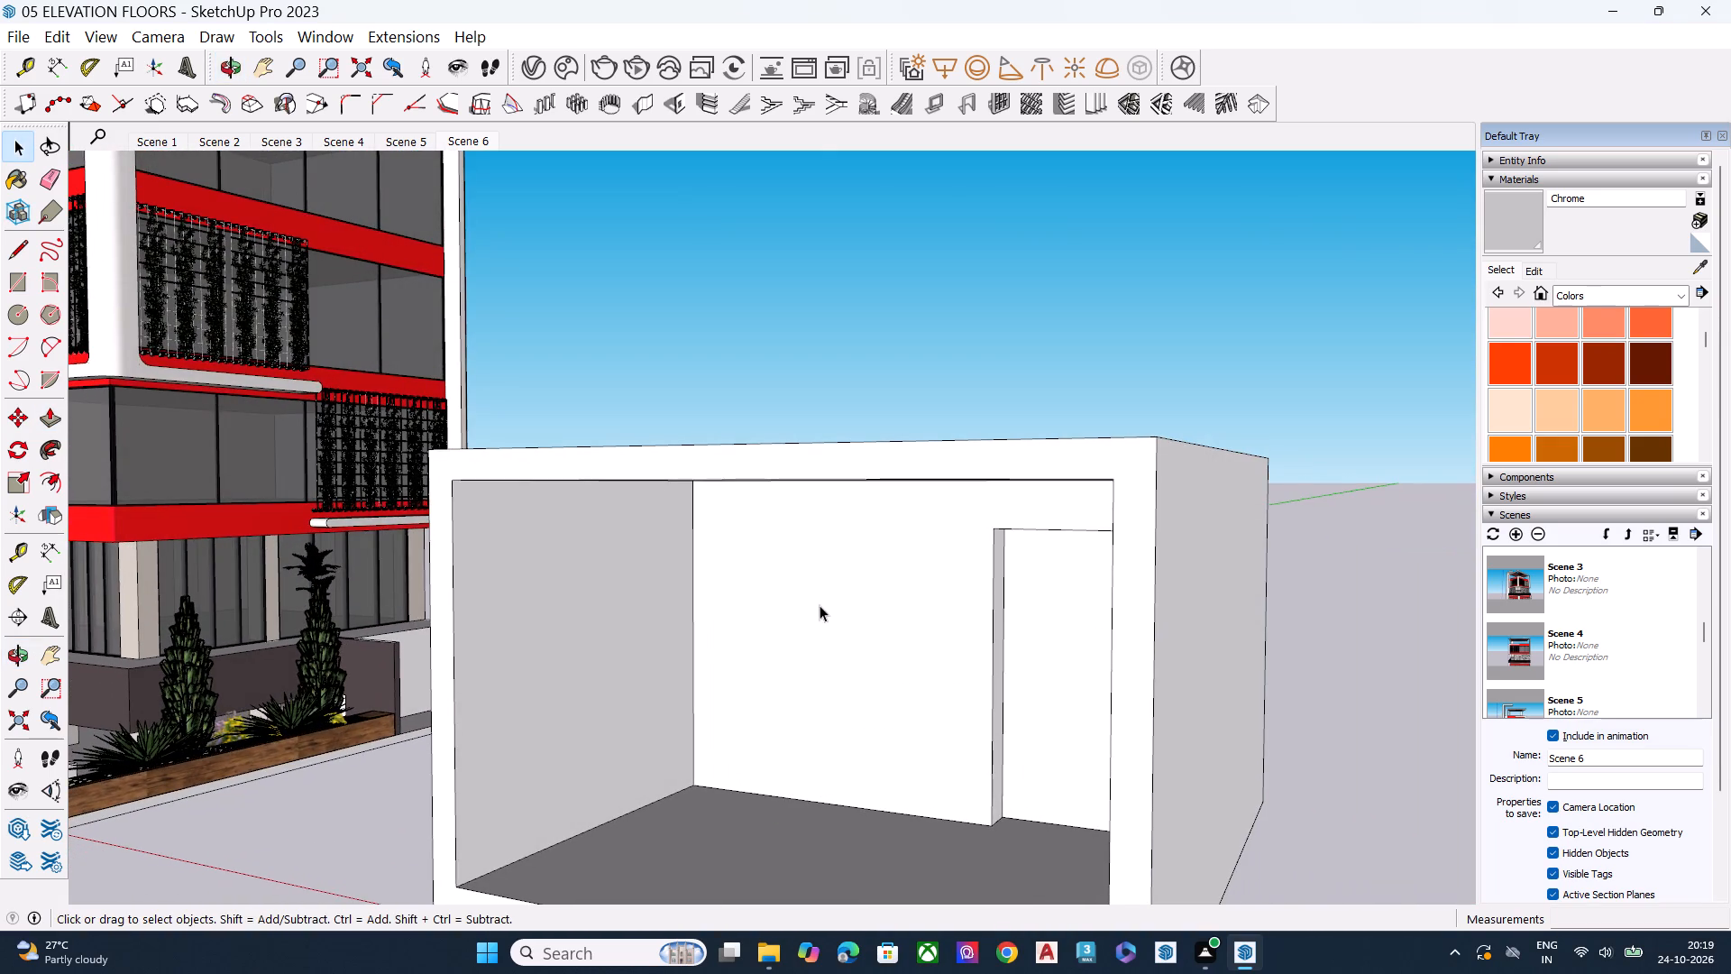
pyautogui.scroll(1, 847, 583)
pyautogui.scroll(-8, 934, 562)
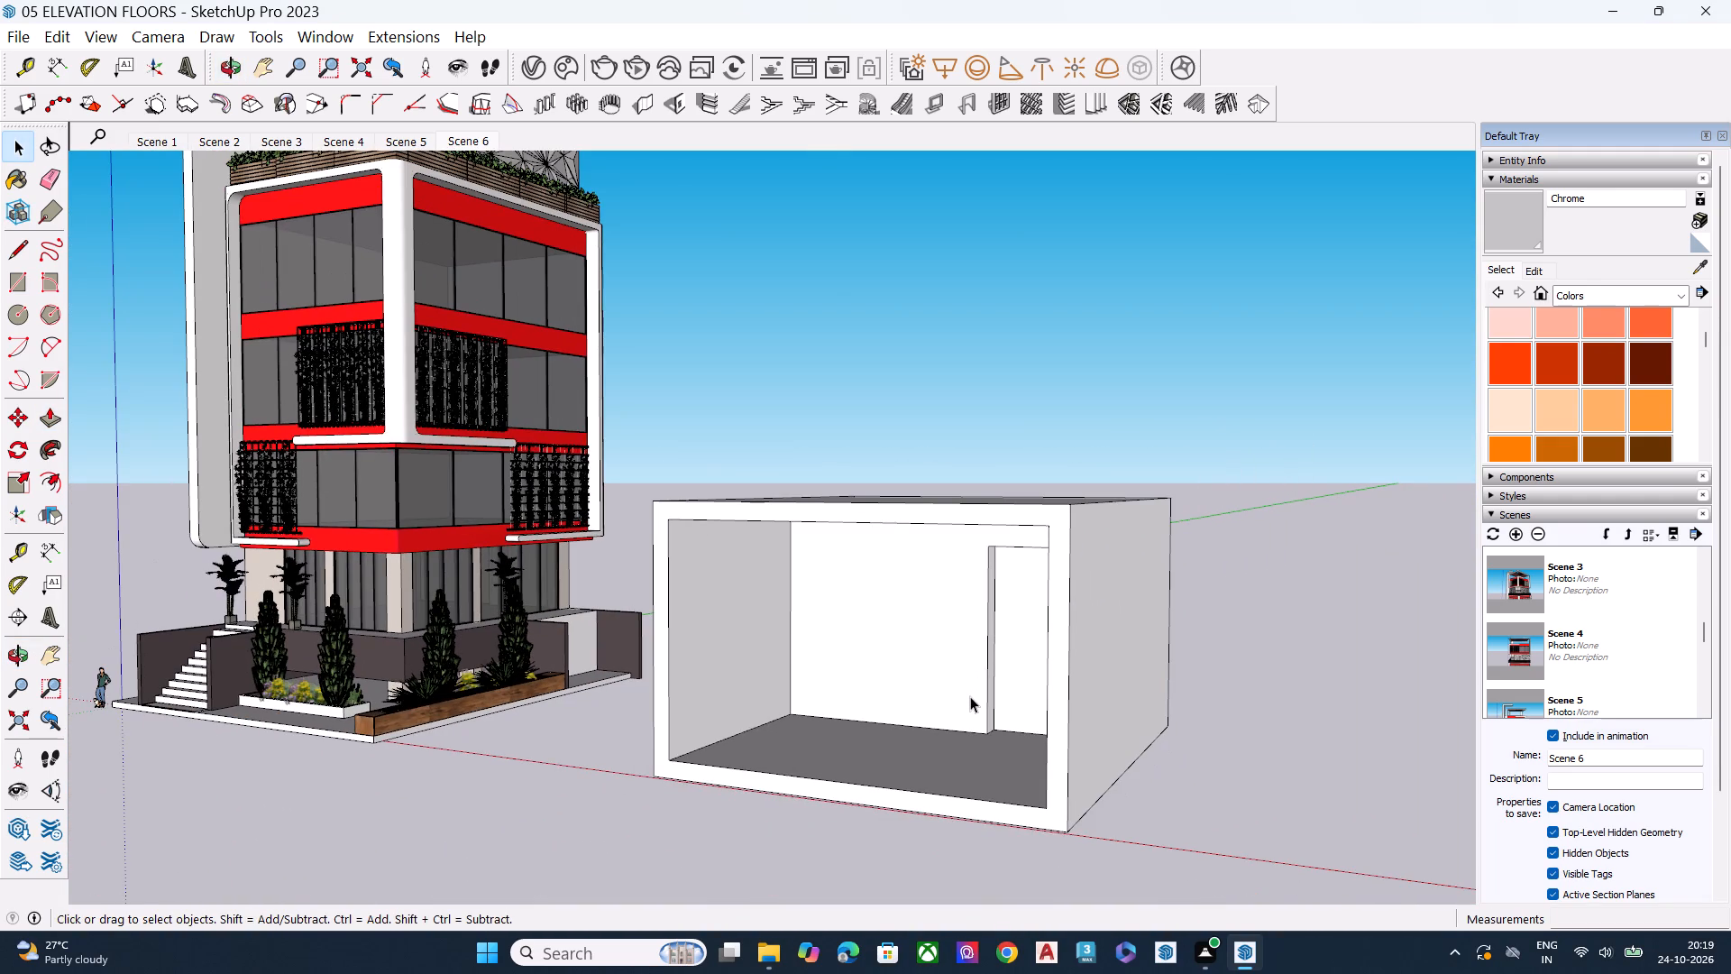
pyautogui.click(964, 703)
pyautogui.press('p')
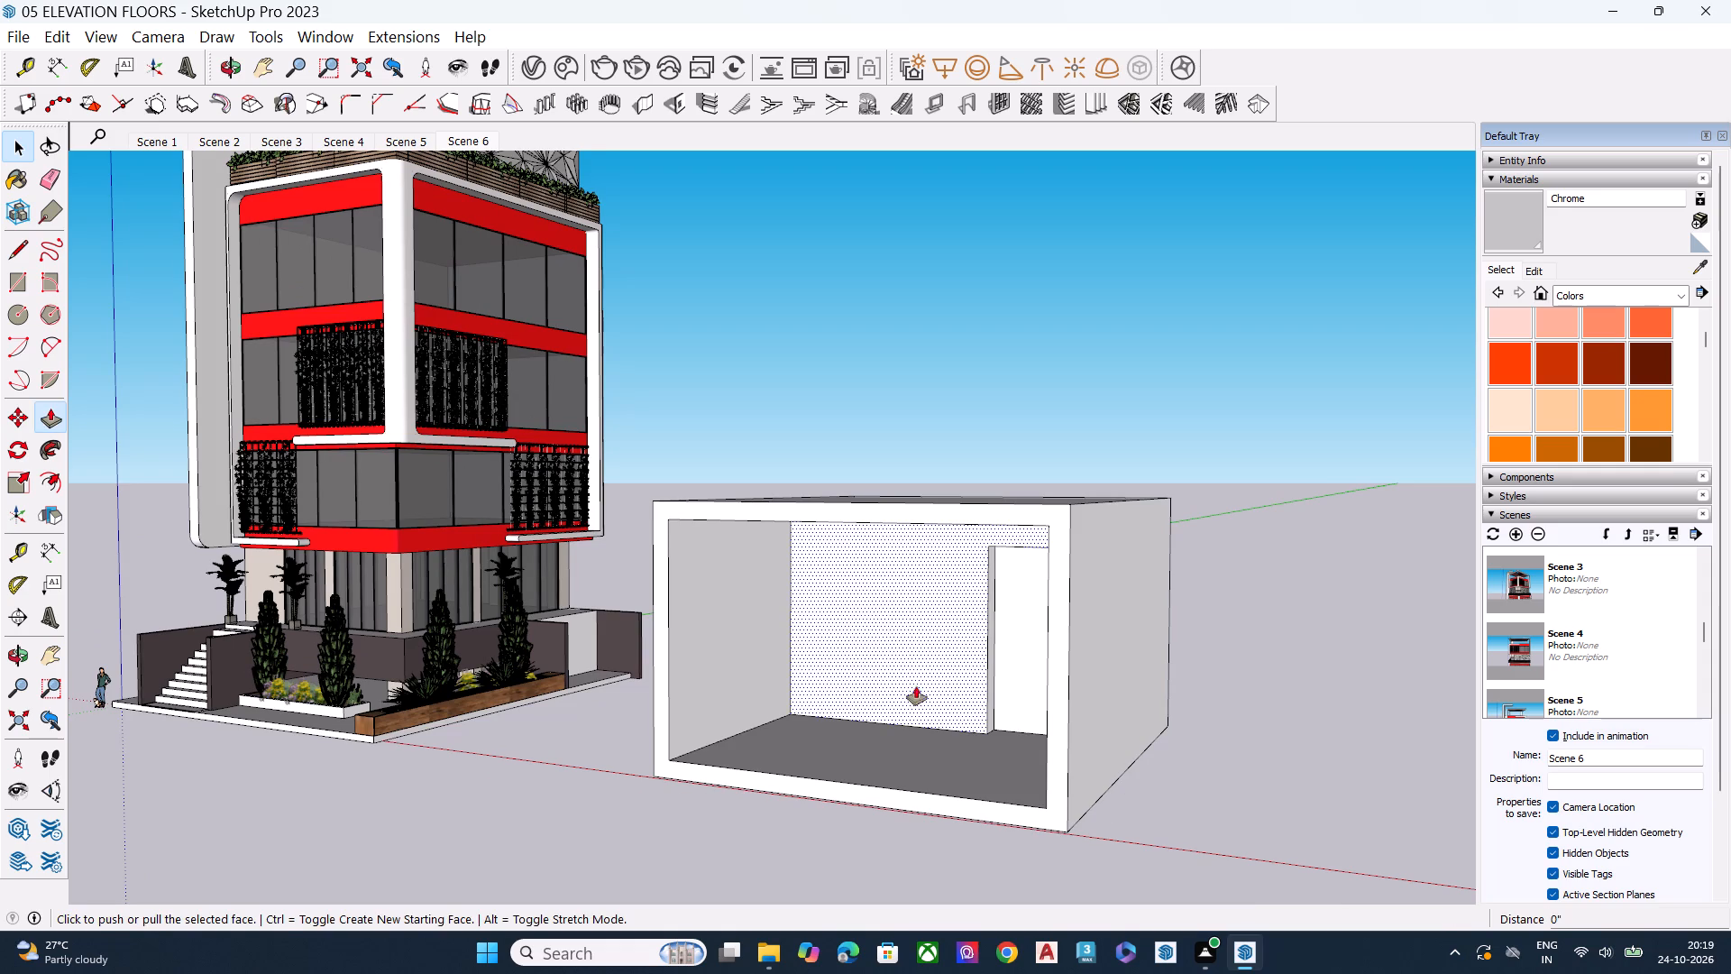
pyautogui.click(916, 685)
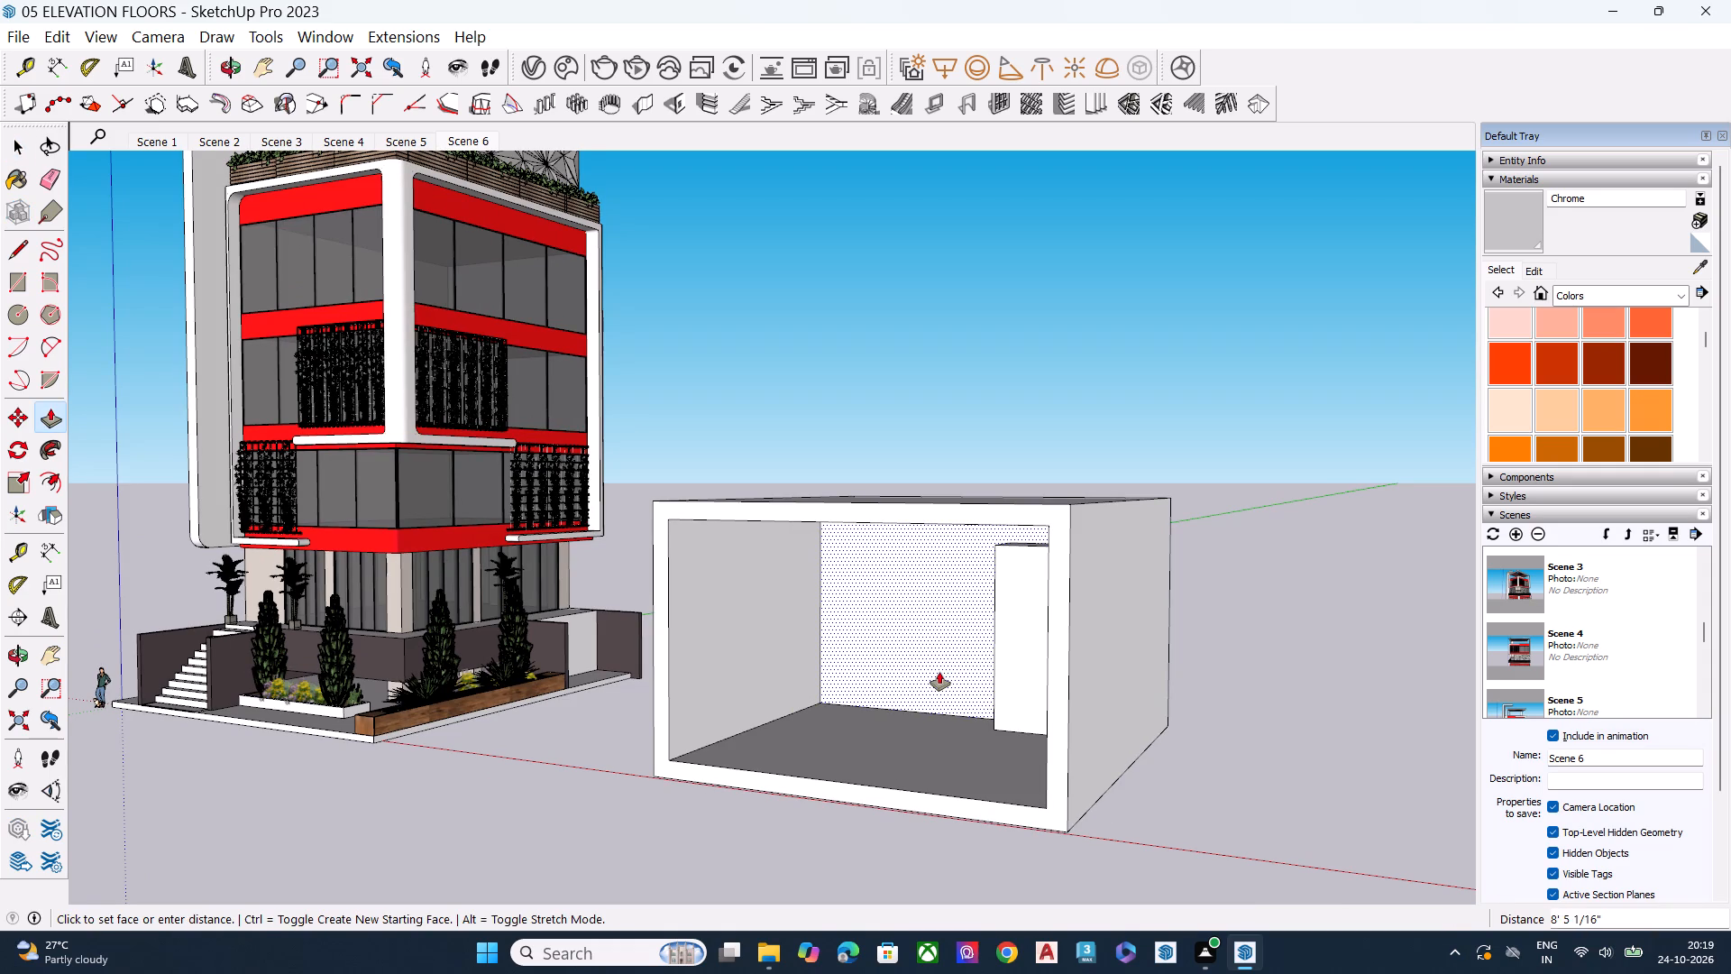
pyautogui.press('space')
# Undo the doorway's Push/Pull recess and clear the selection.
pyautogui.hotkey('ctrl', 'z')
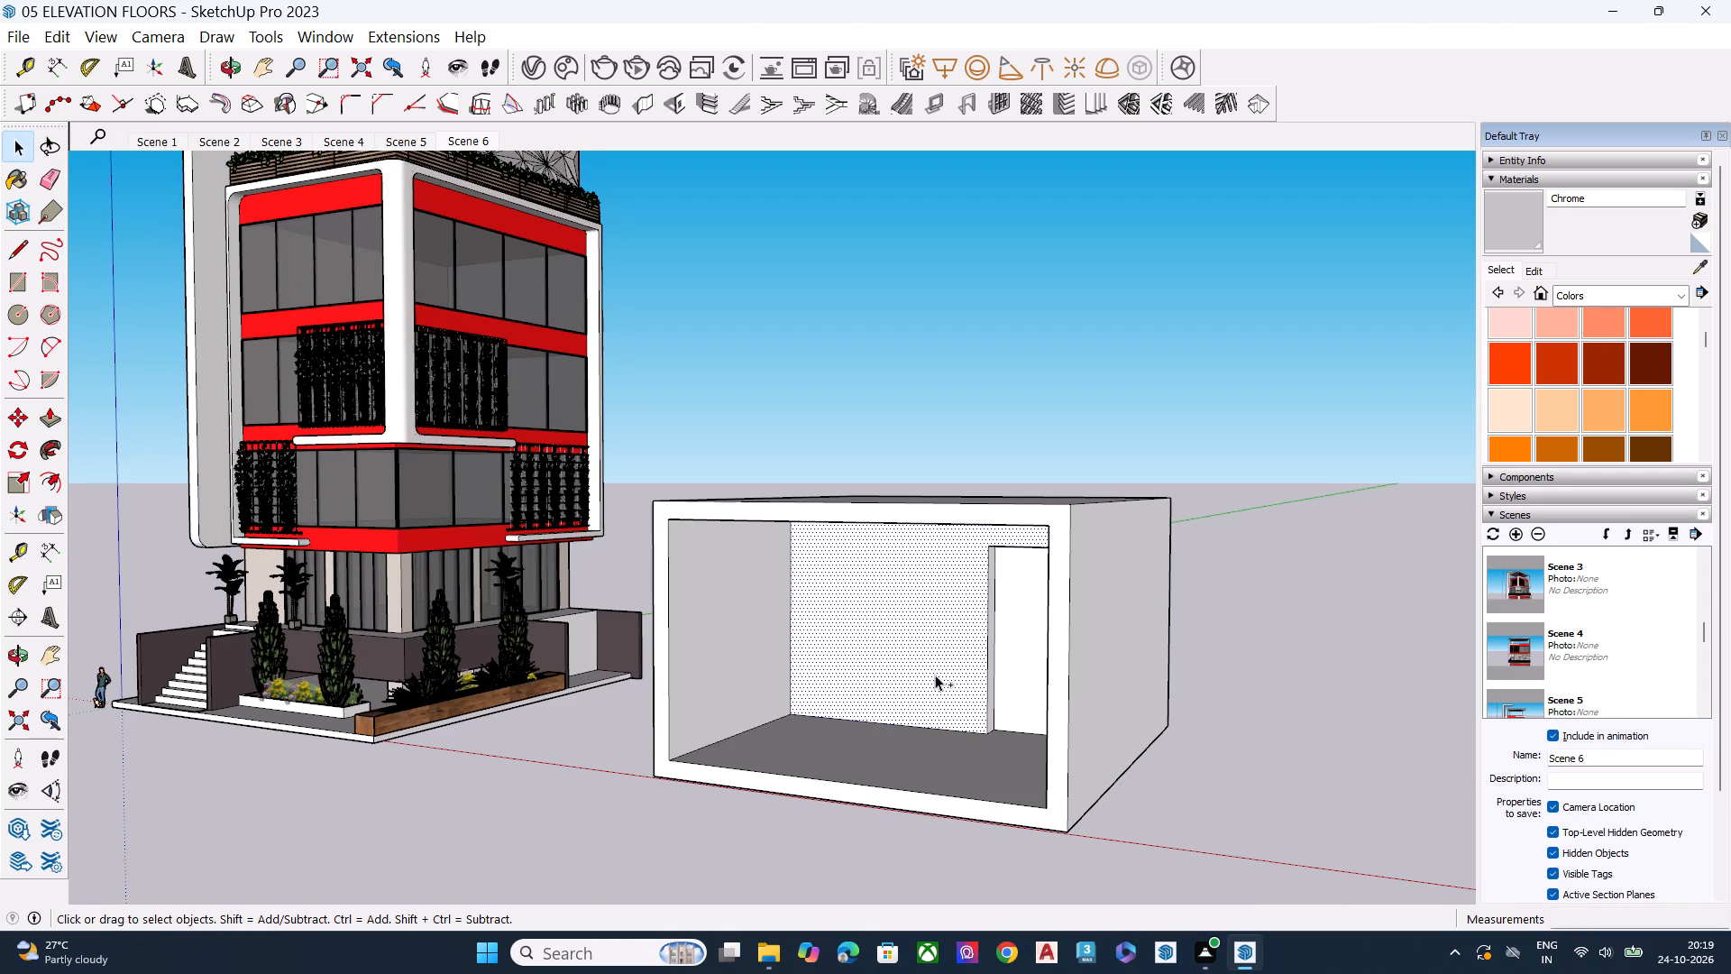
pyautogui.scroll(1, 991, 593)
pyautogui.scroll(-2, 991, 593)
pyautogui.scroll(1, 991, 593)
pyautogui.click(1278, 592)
# Delete the doorway outline's vertical edge farther from the side wall on the box's back wall.
pyautogui.scroll(2, 969, 609)
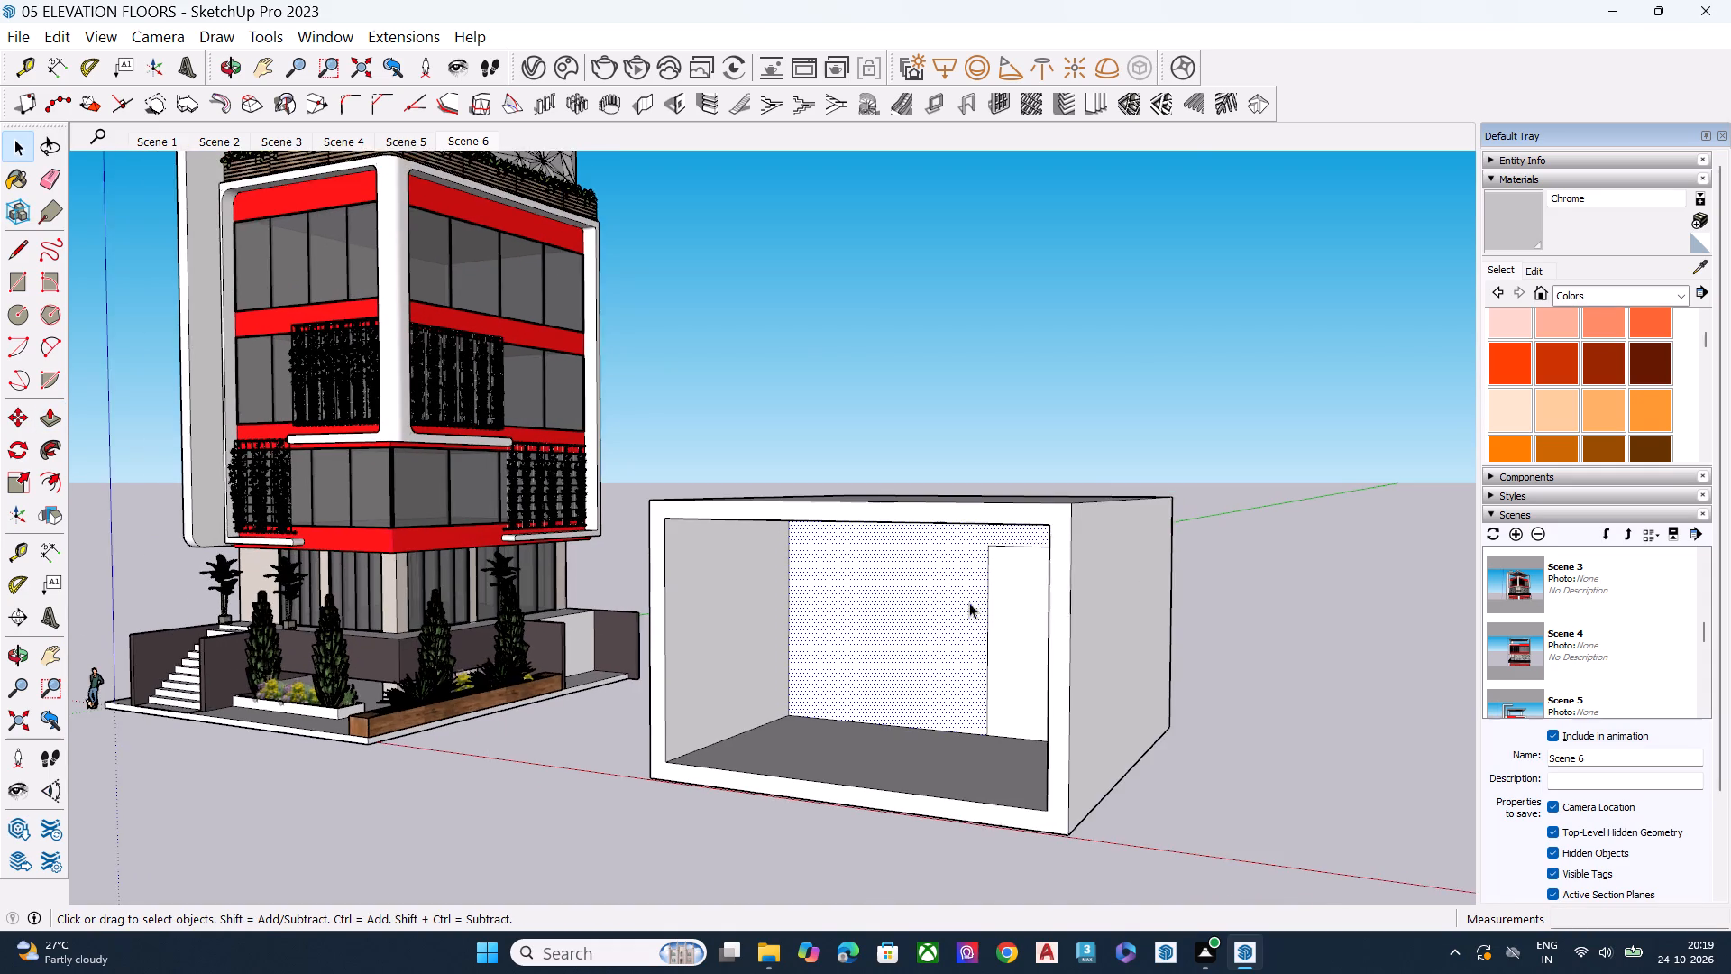
pyautogui.scroll(5, 969, 602)
pyautogui.click(991, 575)
pyautogui.press('Delete')
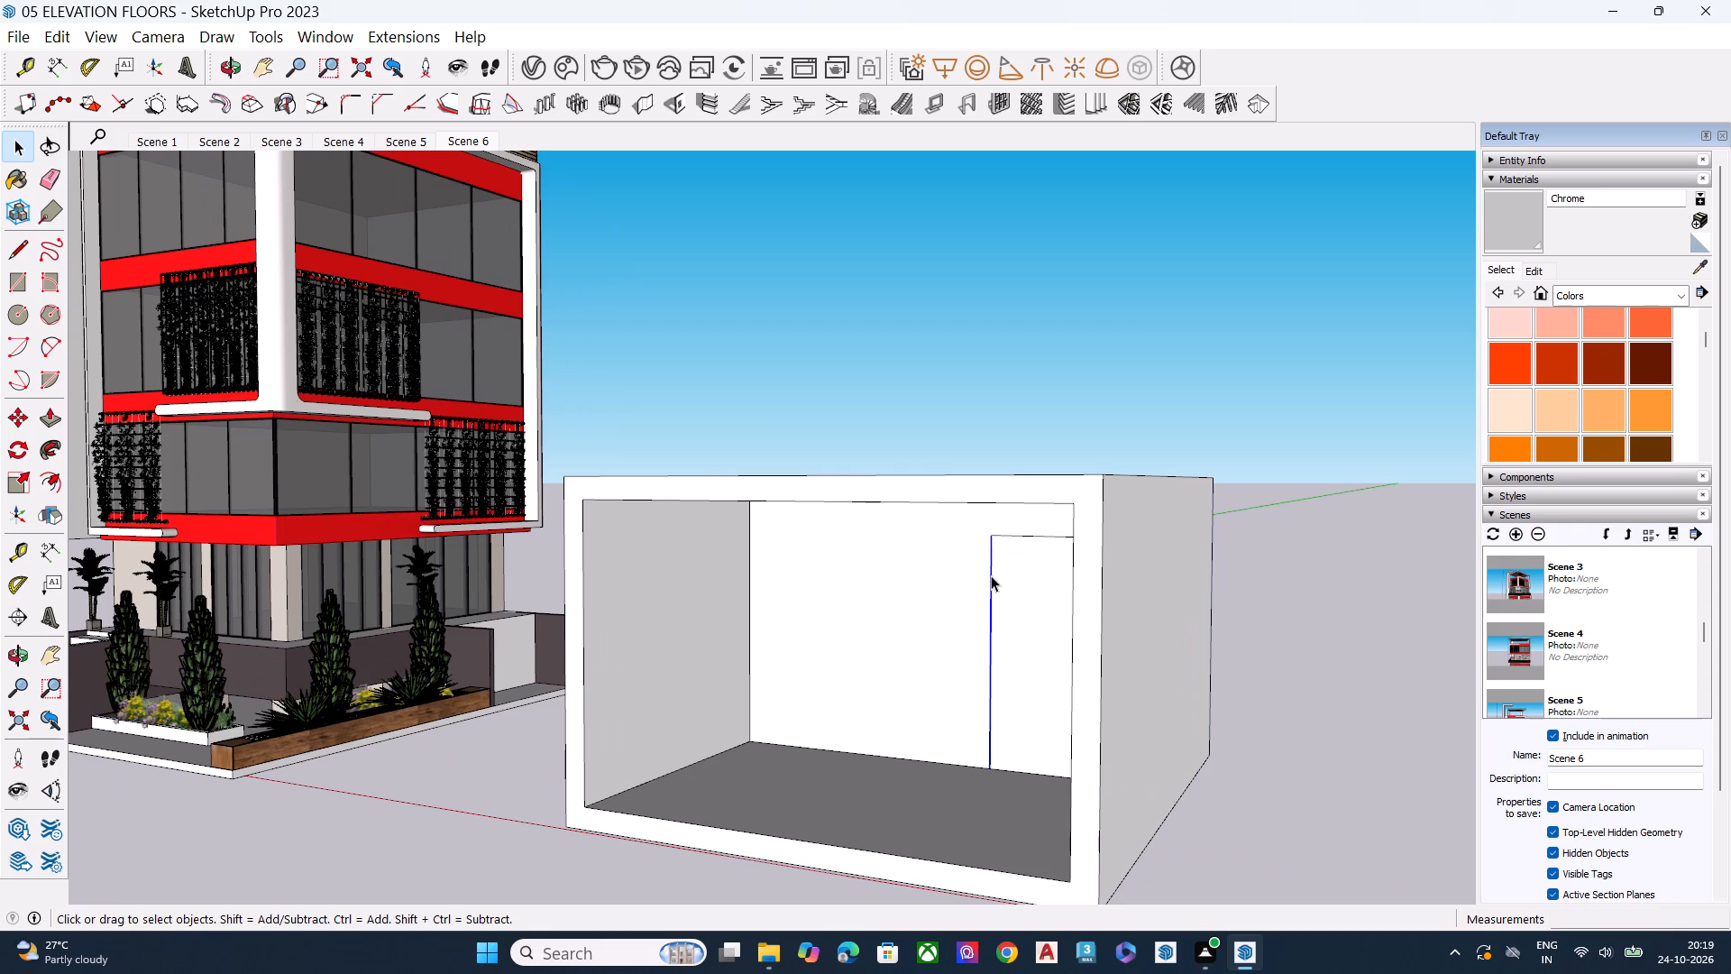
# Delete the remaining top and vertical edges of the old doorway outline on the box's back wall.
pyautogui.click(1026, 534)
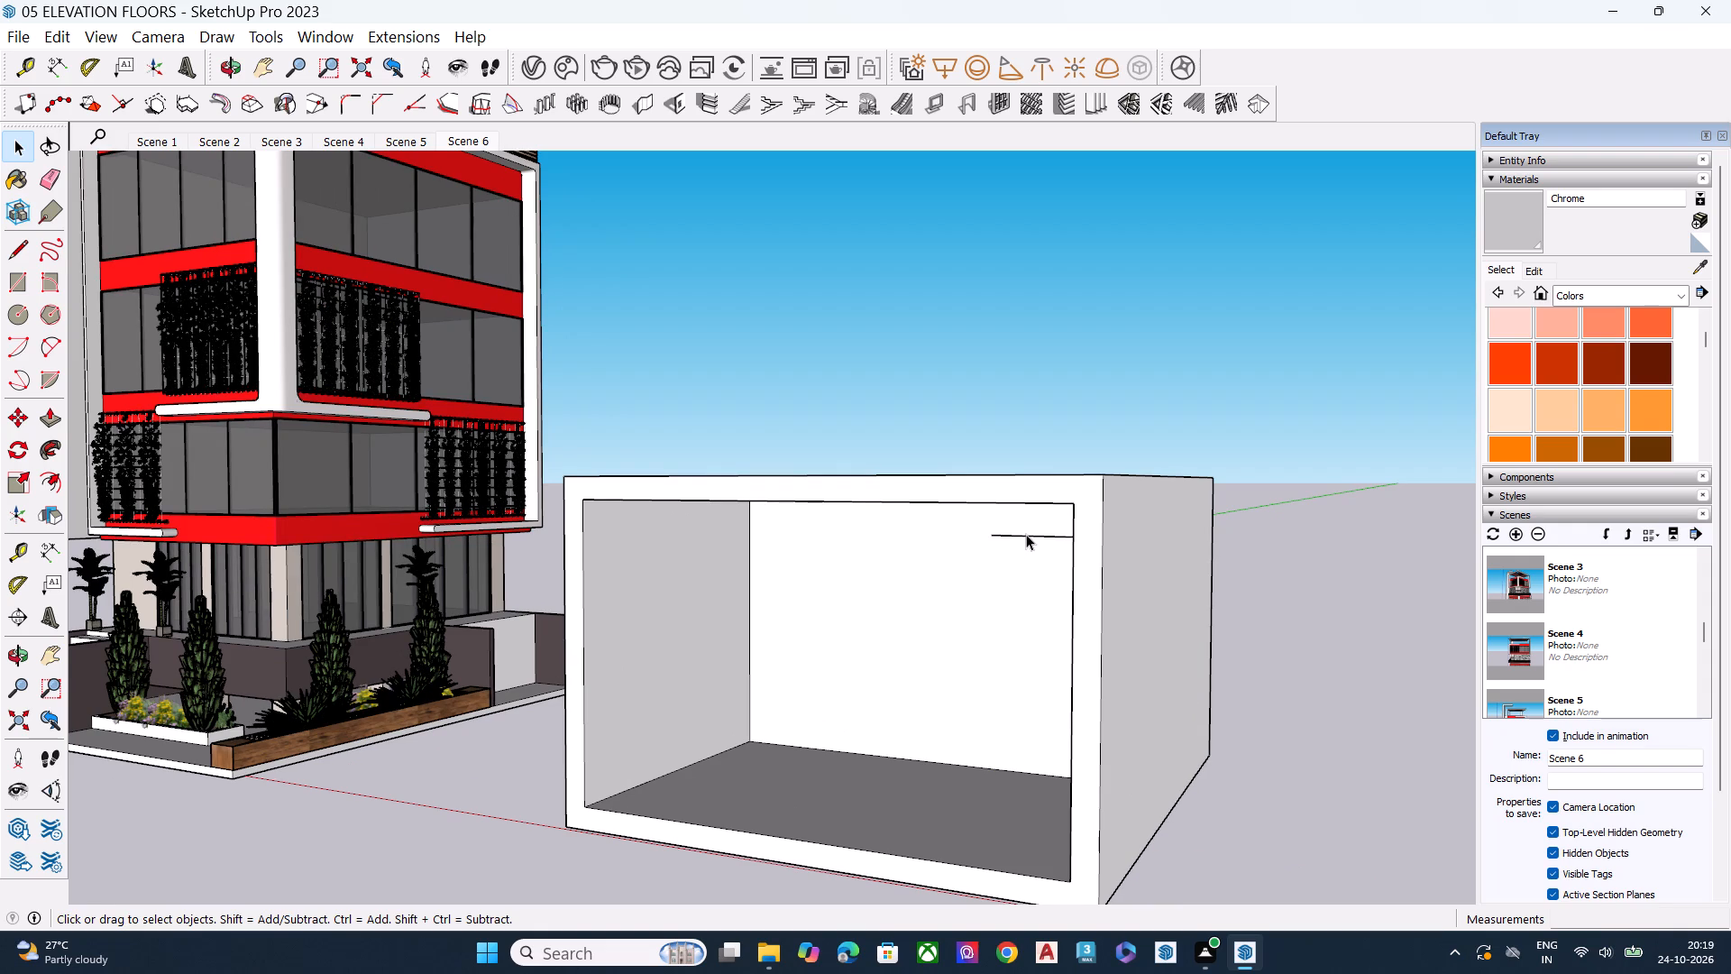
pyautogui.press('Delete')
pyautogui.scroll(-5, 988, 702)
pyautogui.moveTo(996, 752); pyautogui.dragTo(1046, 728, button='middle')
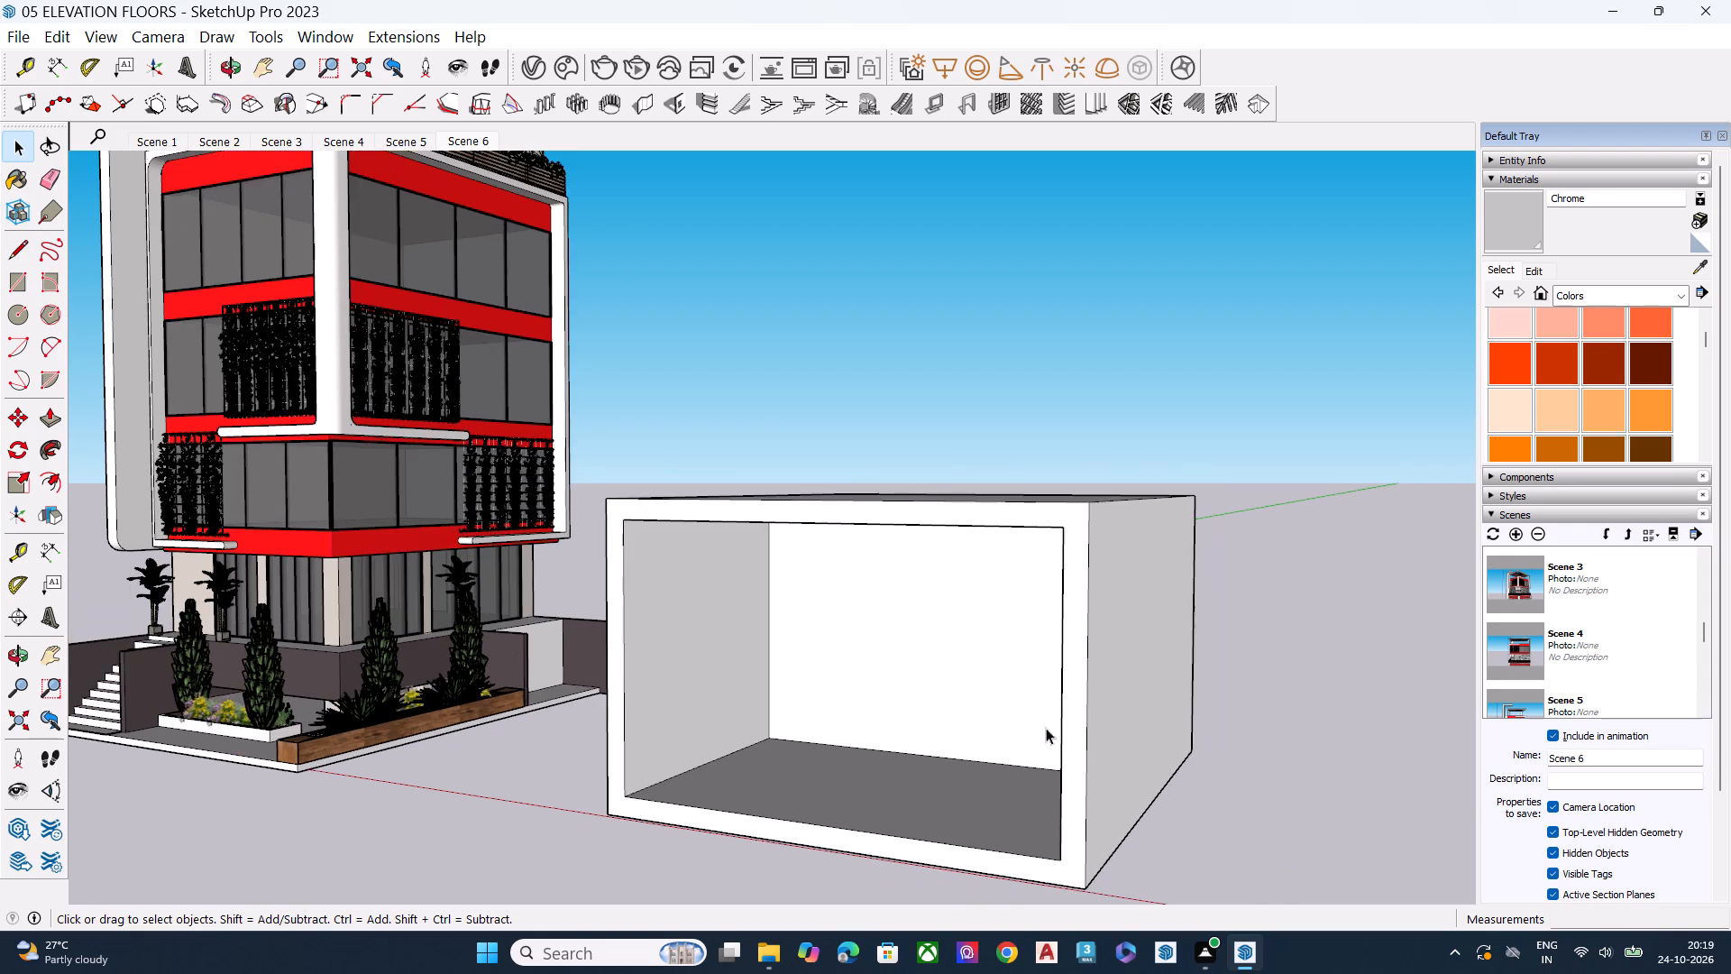
pyautogui.moveTo(1046, 728); pyautogui.dragTo(1224, 673, button='middle')
pyautogui.moveTo(1223, 674); pyautogui.dragTo(1208, 684, button='middle')
pyautogui.scroll(6, 1208, 684)
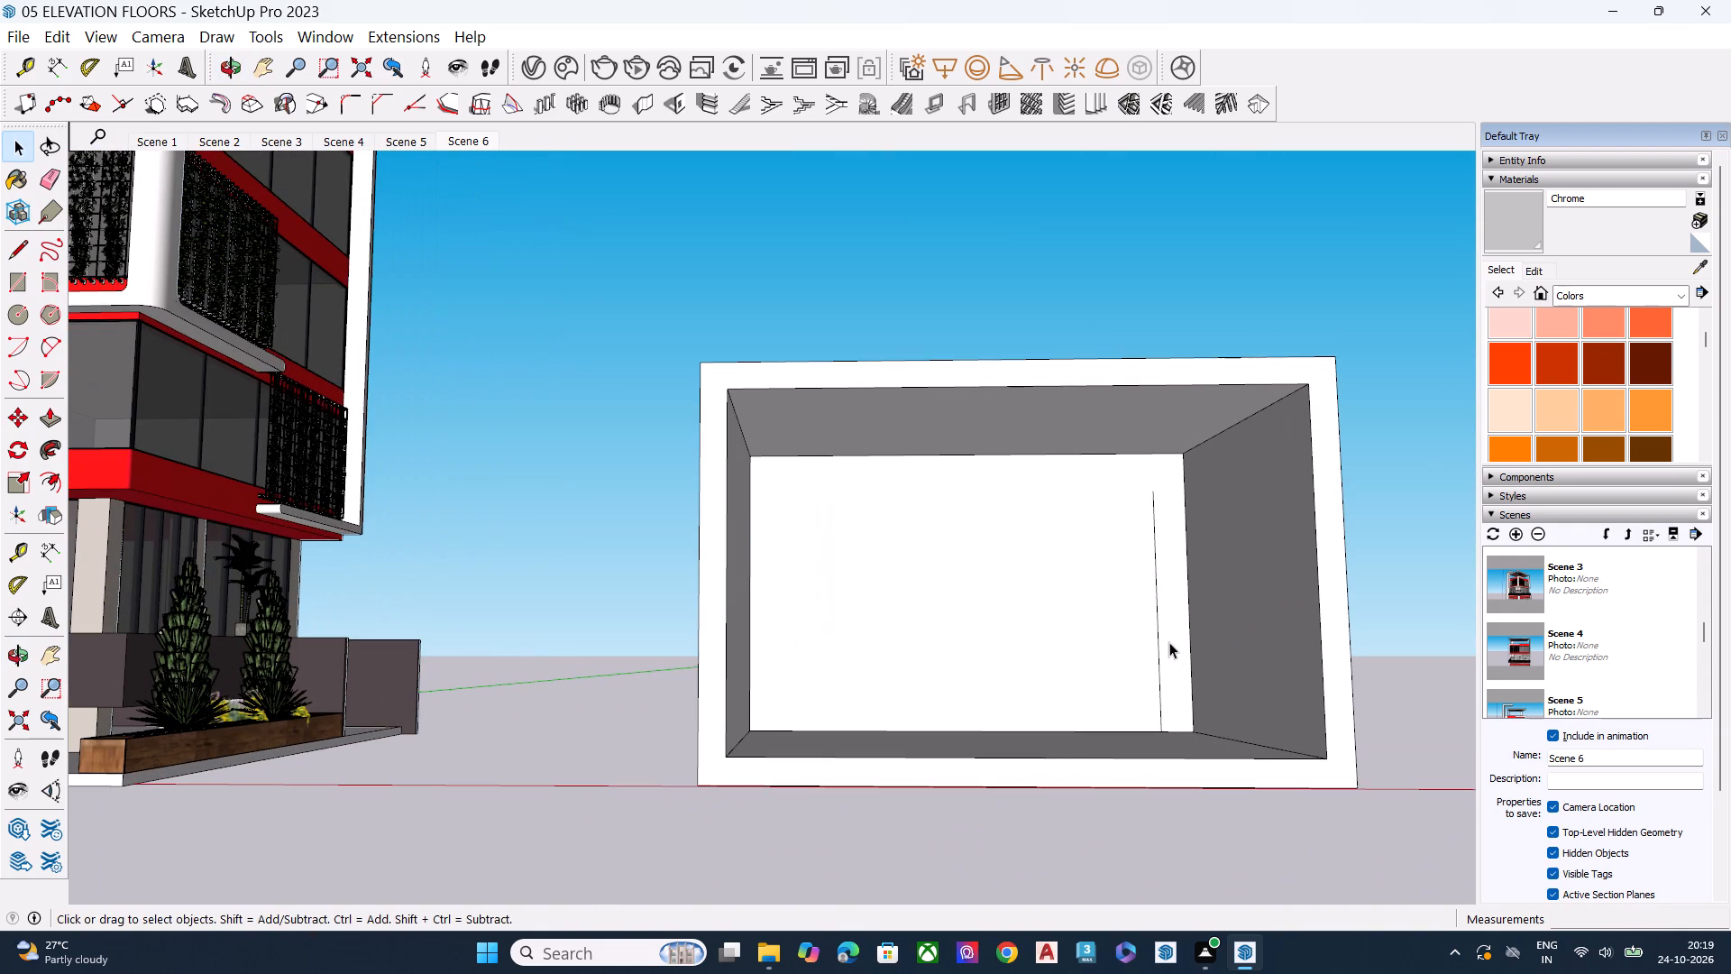
pyautogui.click(1160, 655)
pyautogui.press('Delete')
# Push/Pull the box's whole back wall rearward by about 20' 3" to deepen the interior, and clear the selection.
pyautogui.scroll(-6, 1069, 699)
pyautogui.moveTo(1042, 746); pyautogui.dragTo(857, 814, button='middle')
pyautogui.click(984, 650)
pyautogui.press('p')
pyautogui.click(918, 656)
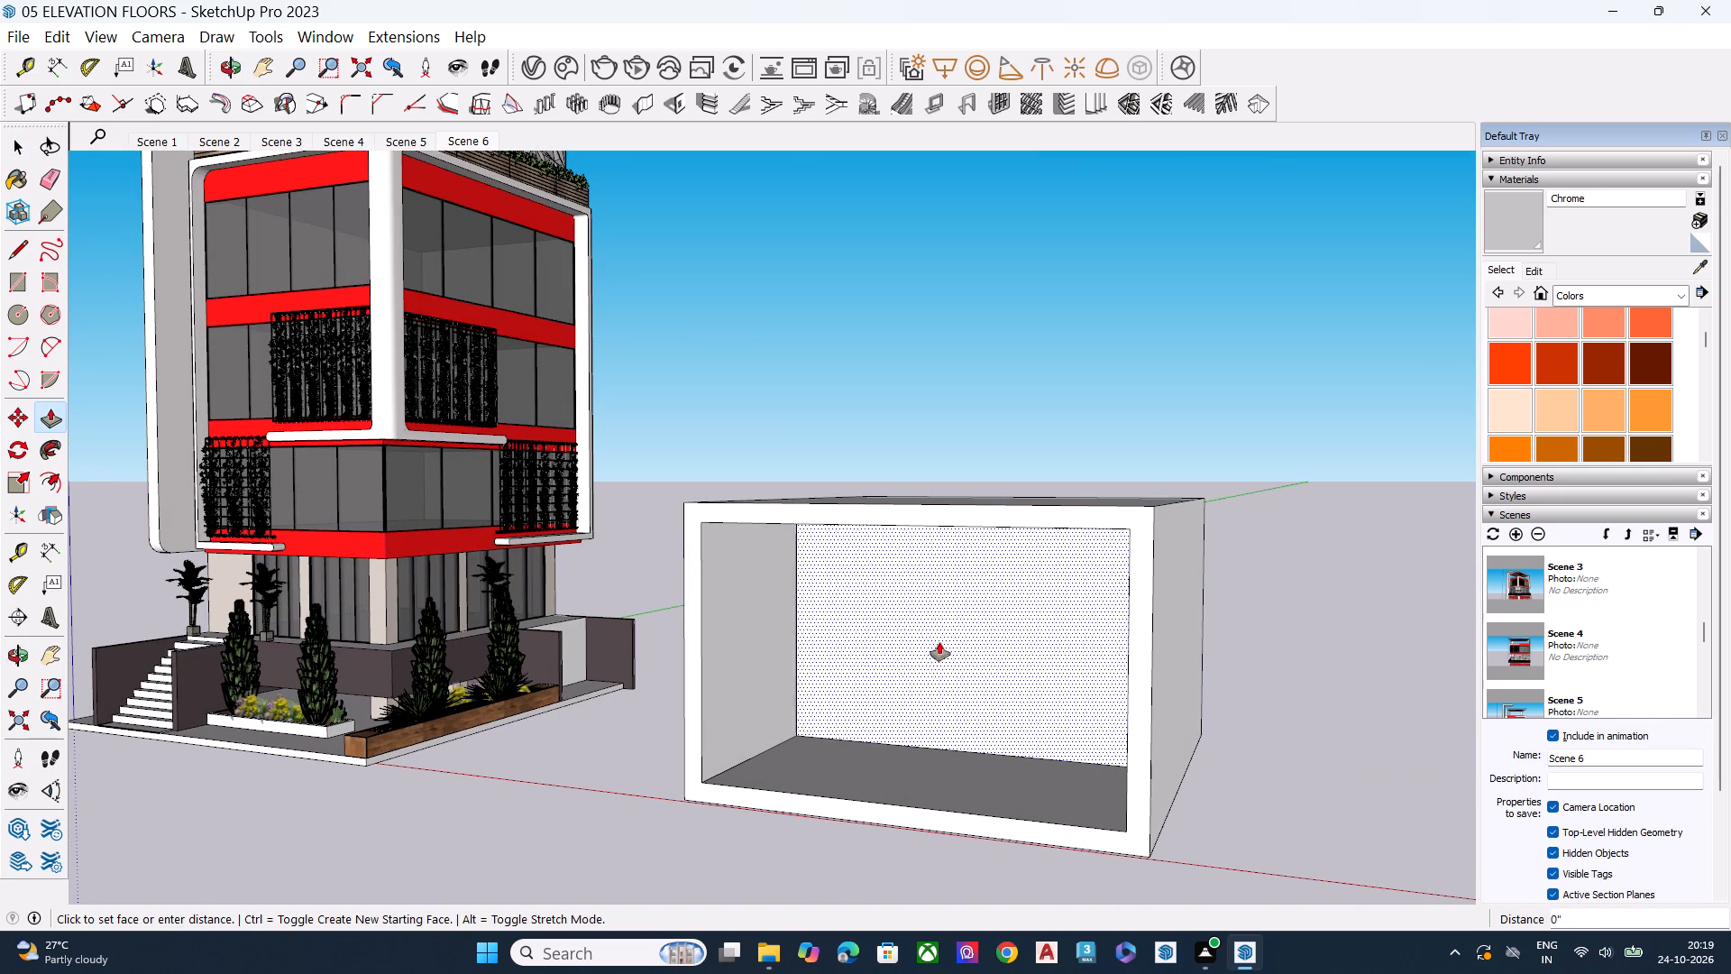
pyautogui.click(977, 623)
pyautogui.press('space')
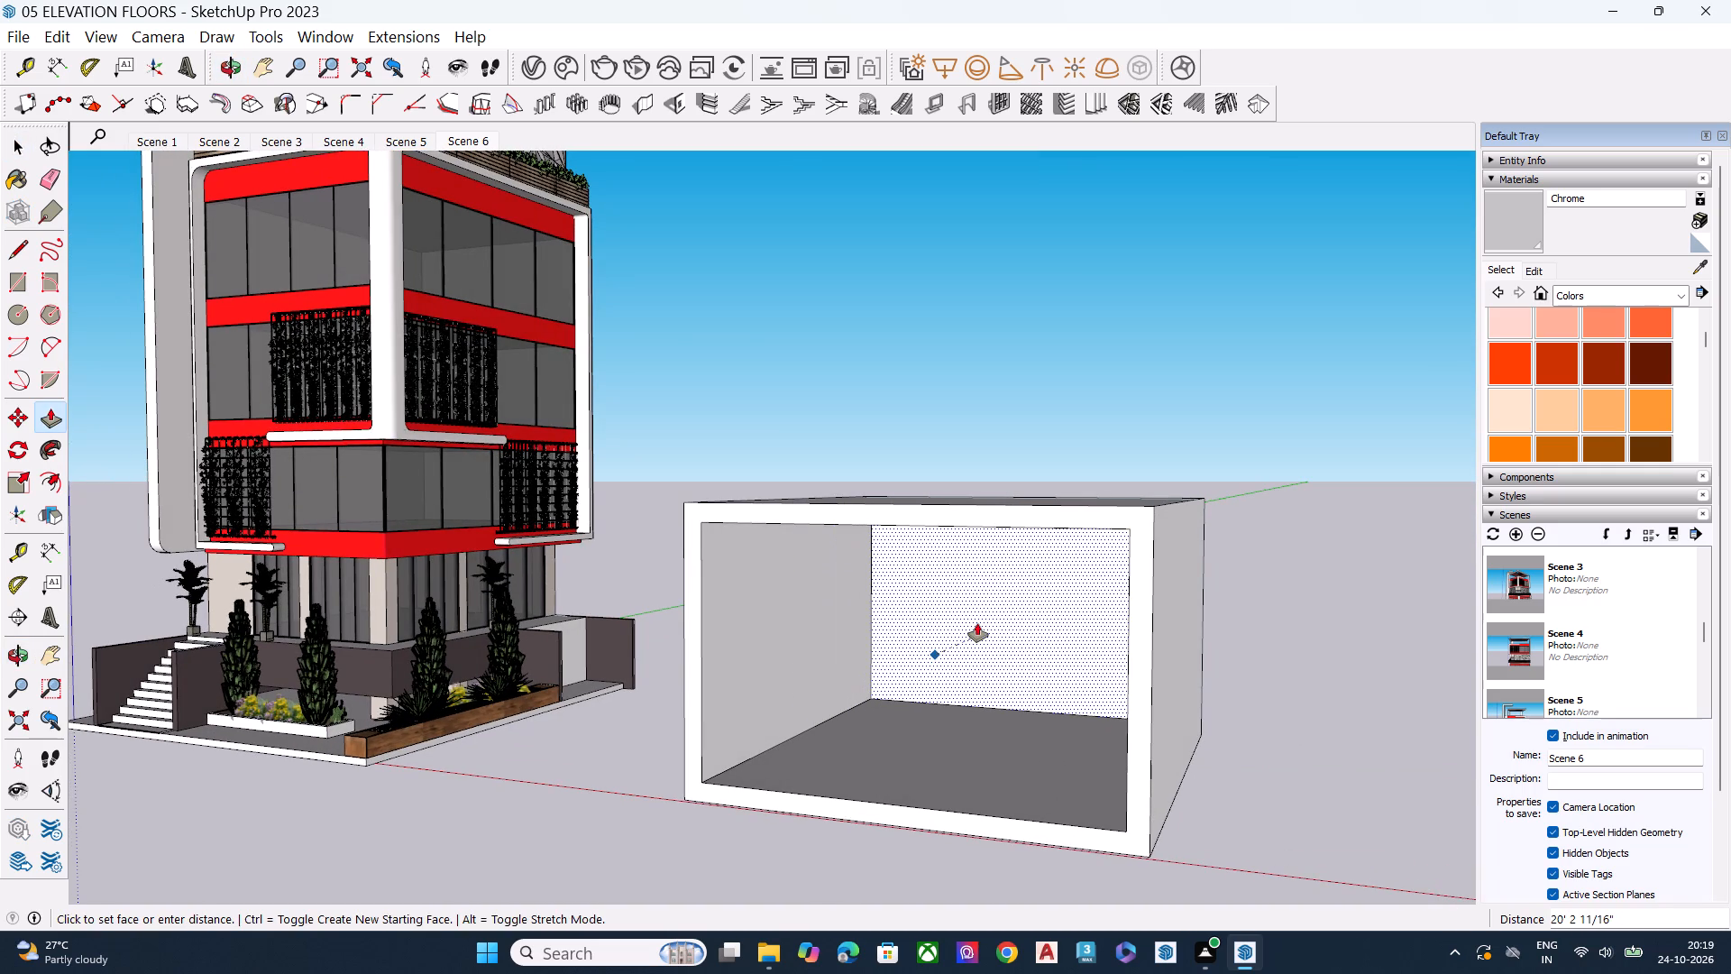
pyautogui.click(1296, 767)
# Draw a doorway rectangle about 10' 2" wide by 19' 8" high on the back wall, standing on the floor edge toward the side wall farther from the tower.
pyautogui.moveTo(943, 770); pyautogui.dragTo(938, 710, button='middle')
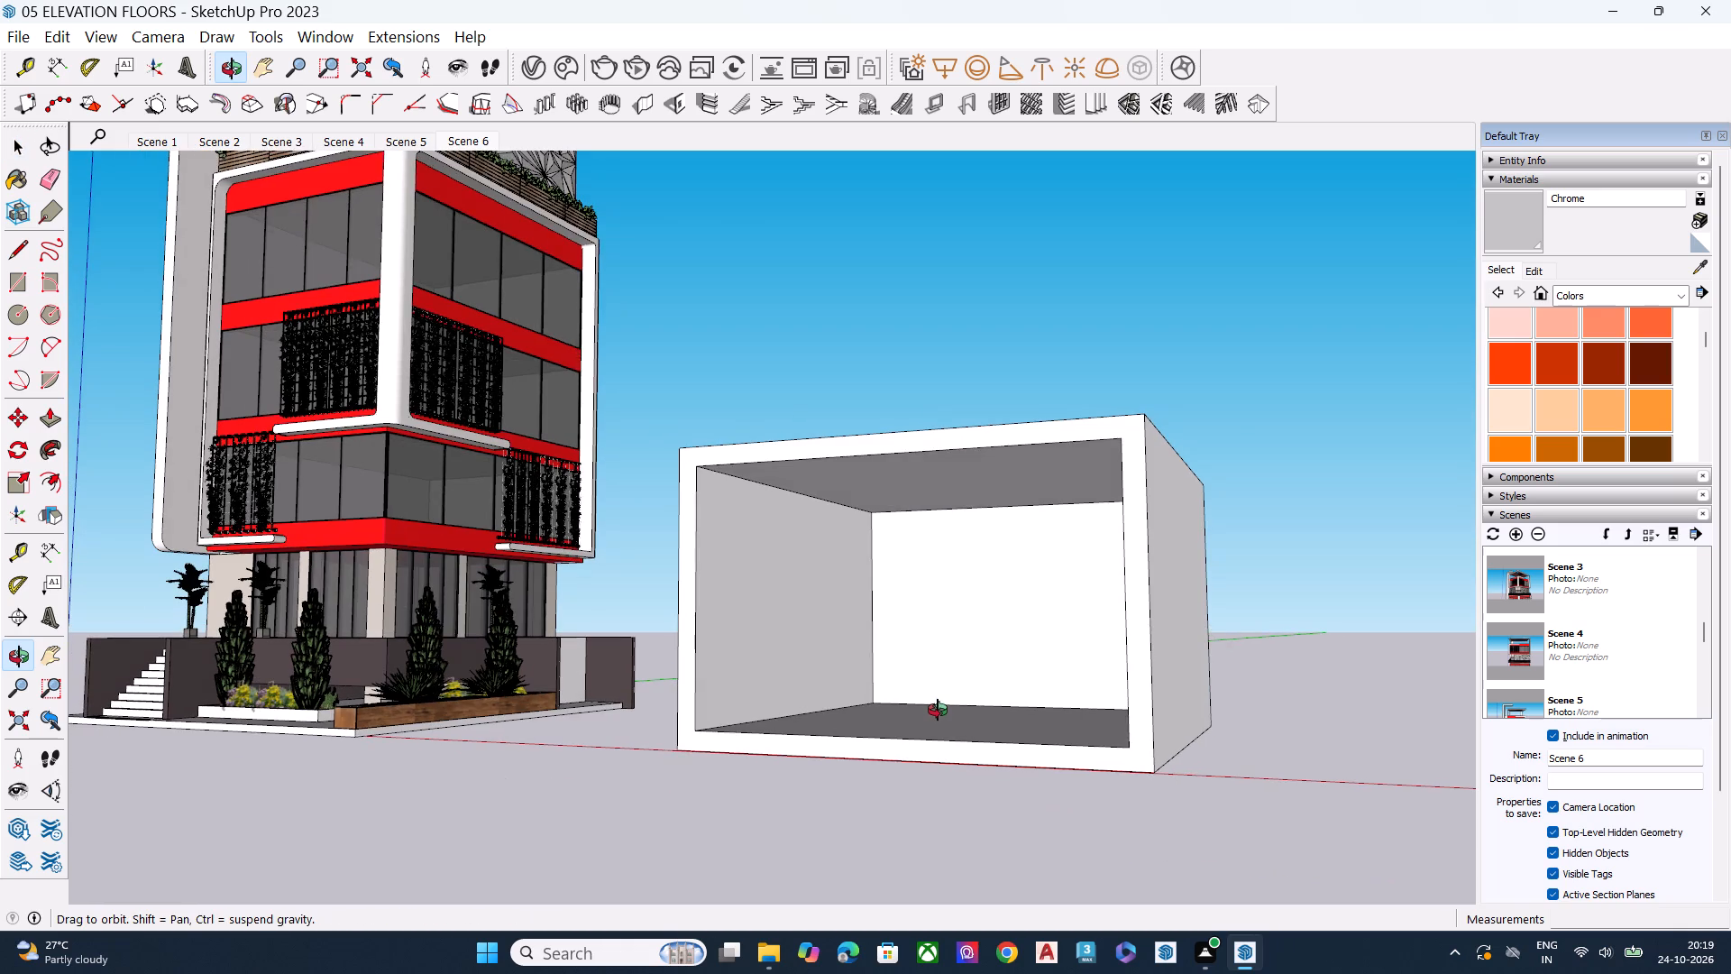
pyautogui.moveTo(938, 710); pyautogui.dragTo(1033, 710, button='middle')
pyautogui.press('r')
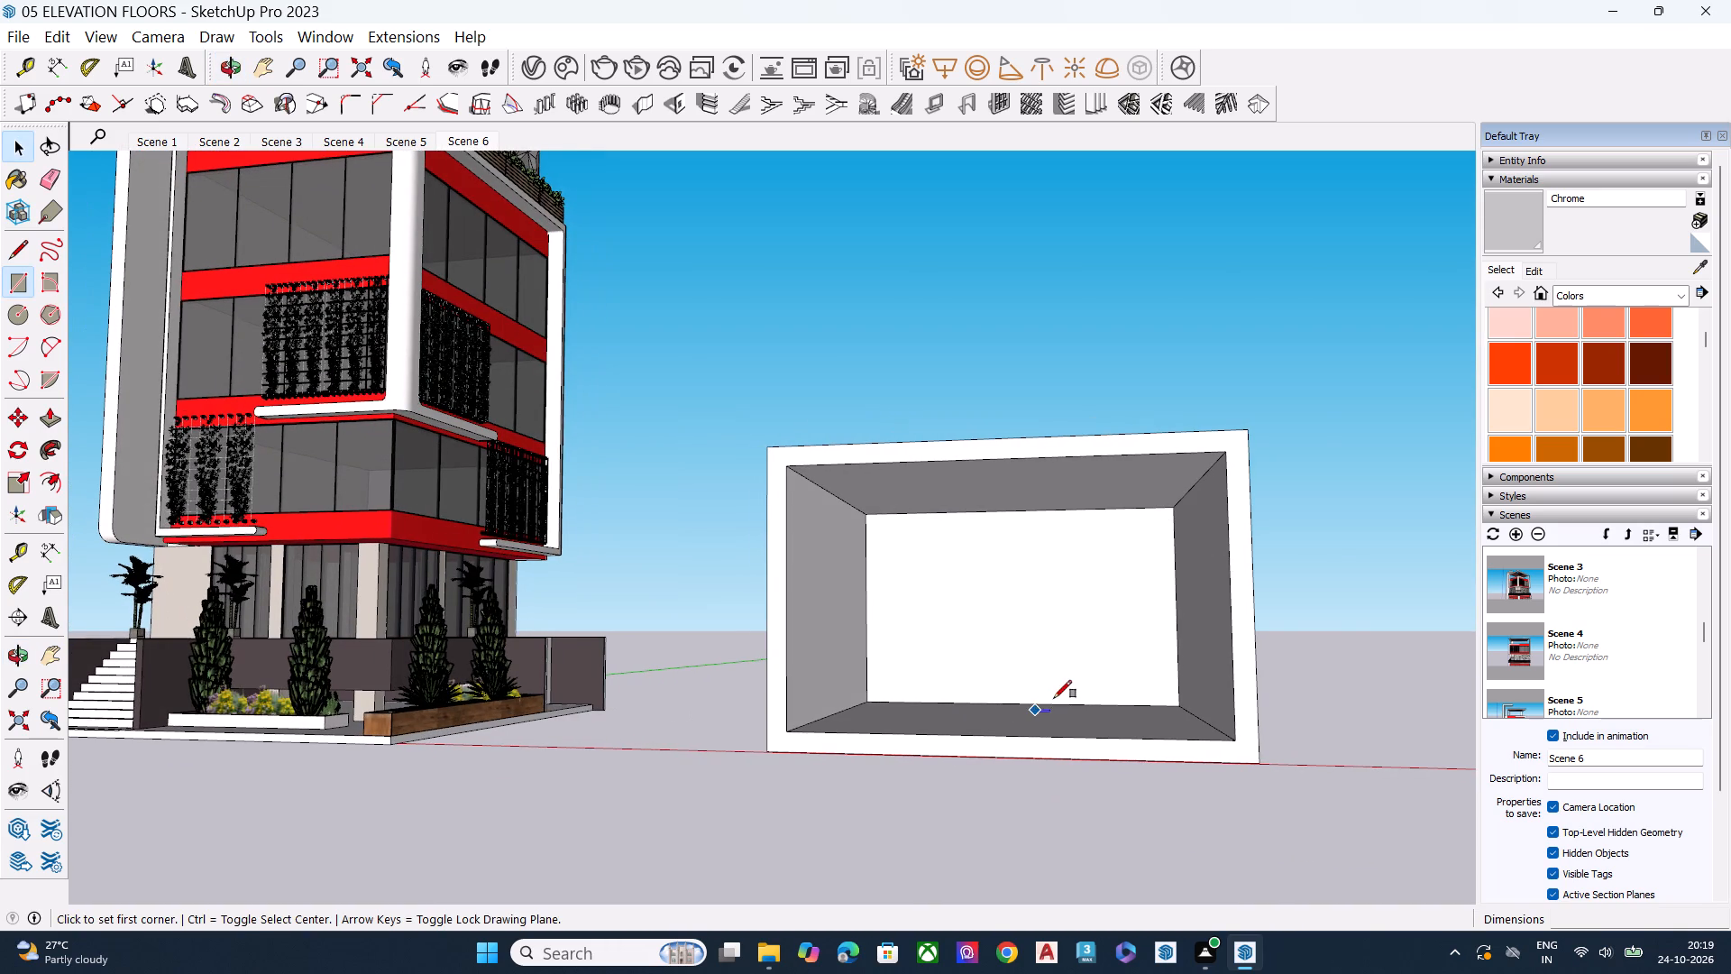
pyautogui.scroll(11, 1054, 698)
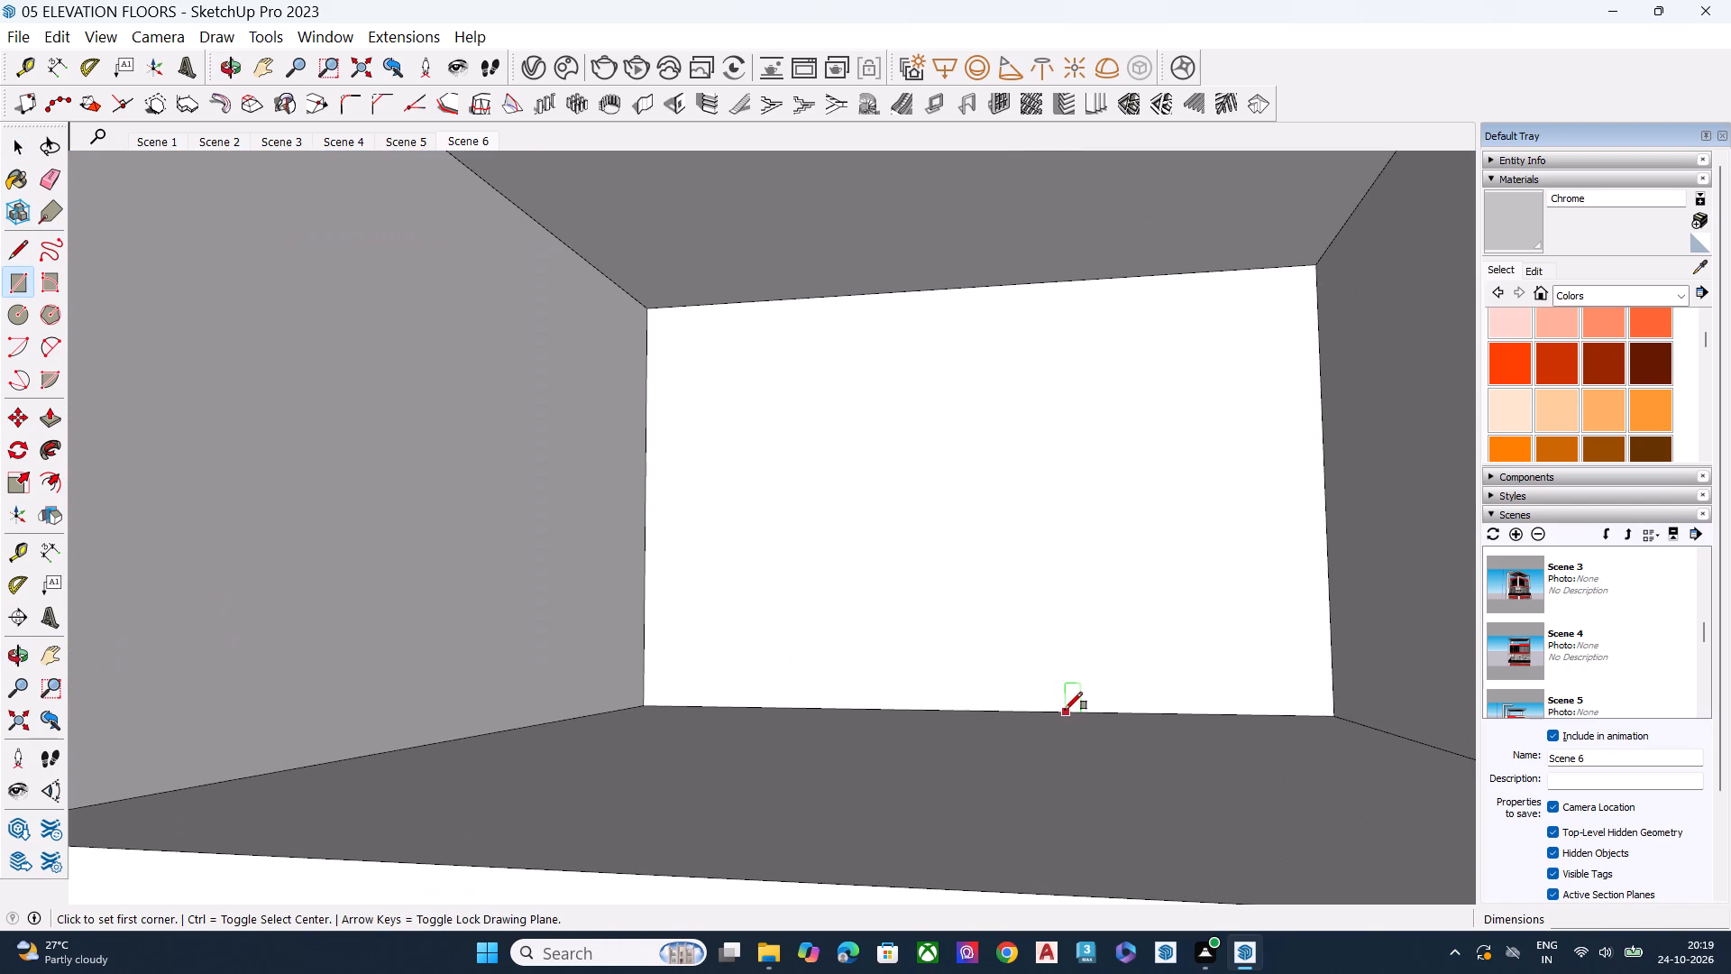
pyautogui.click(1068, 700)
pyautogui.press('space')
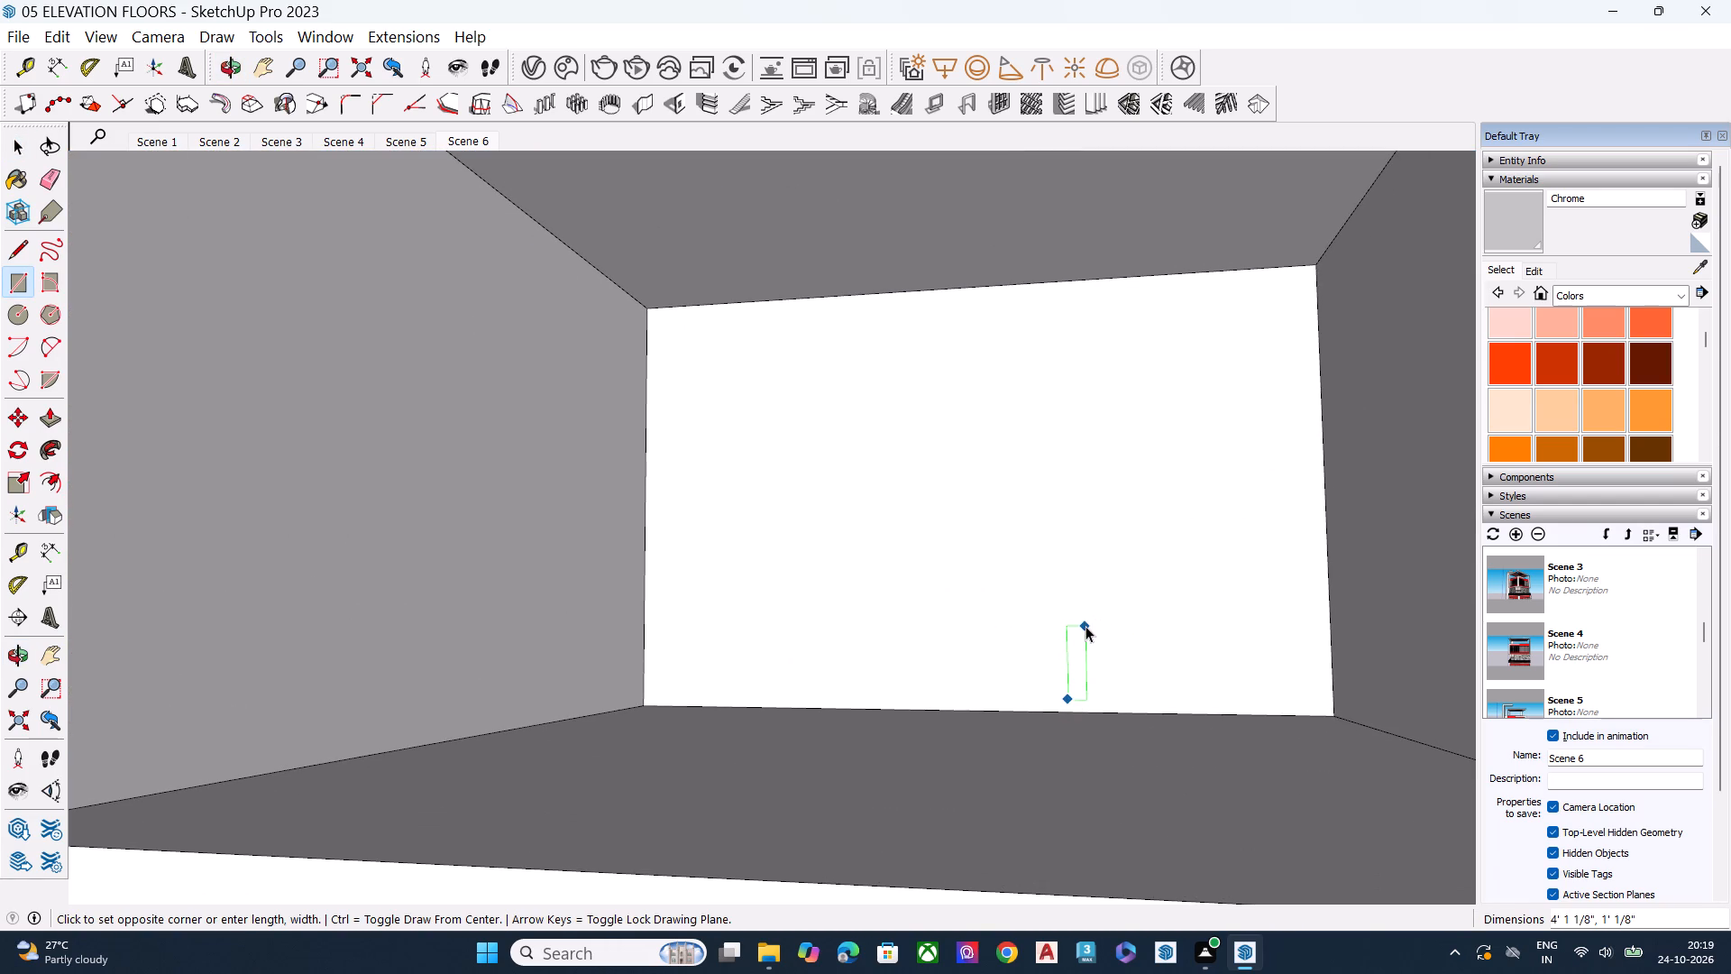
pyautogui.press('r')
pyautogui.click(1070, 708)
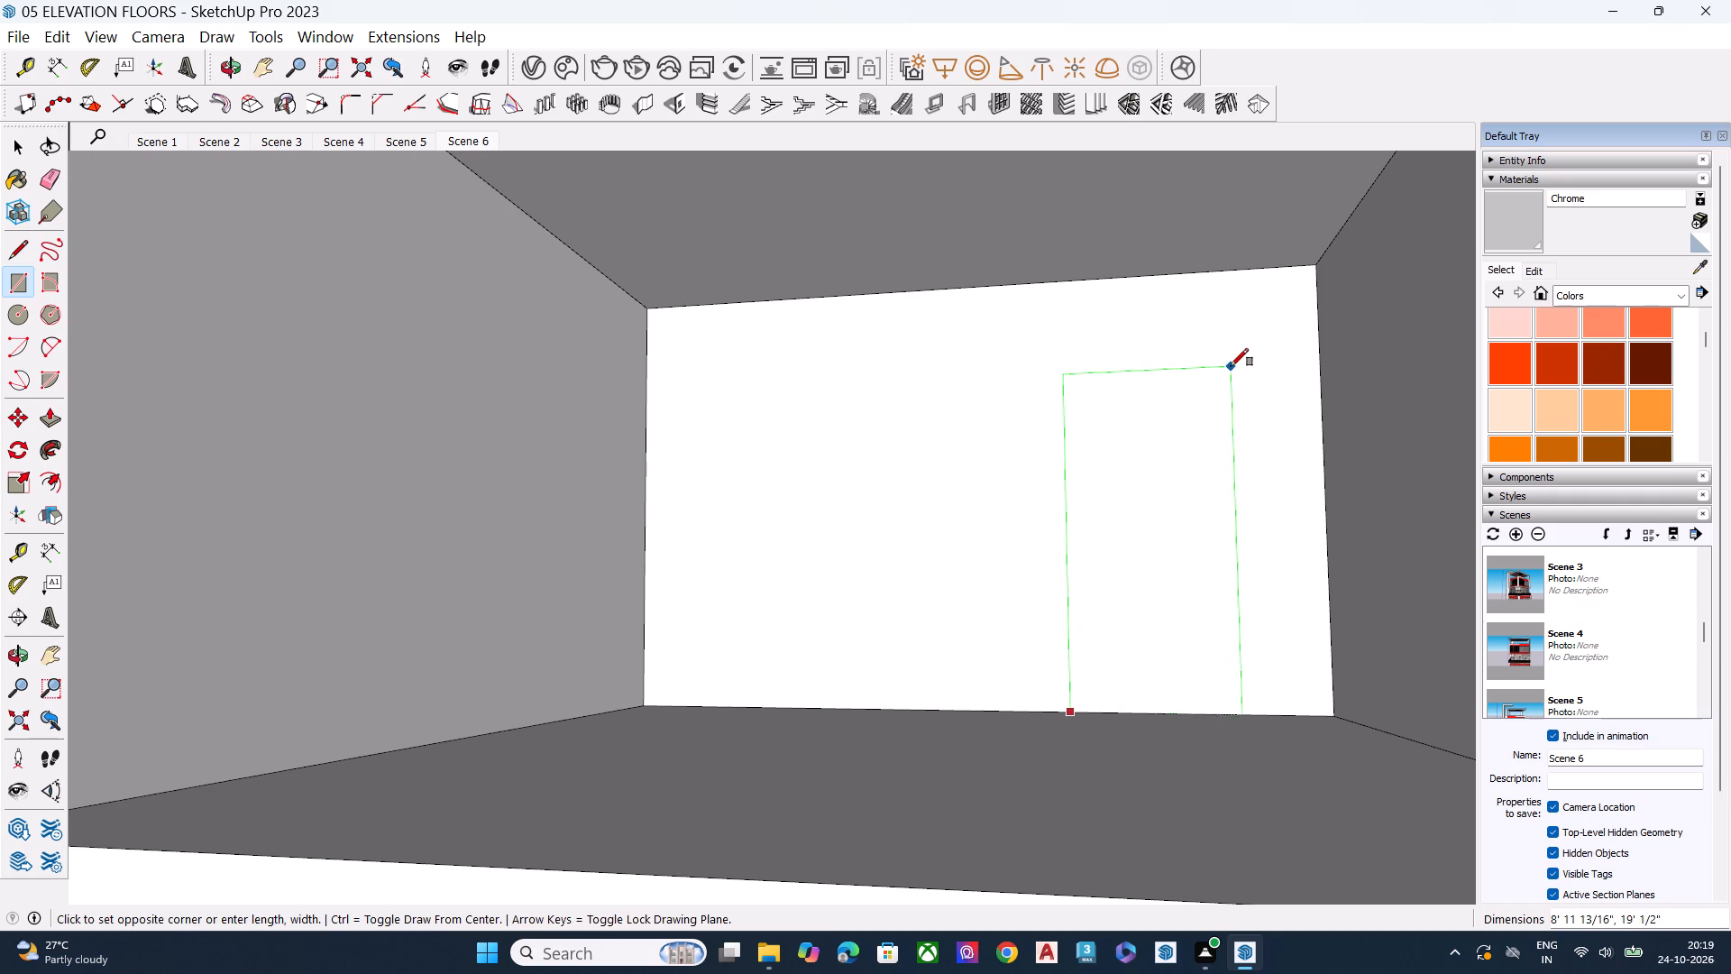
pyautogui.click(1253, 354)
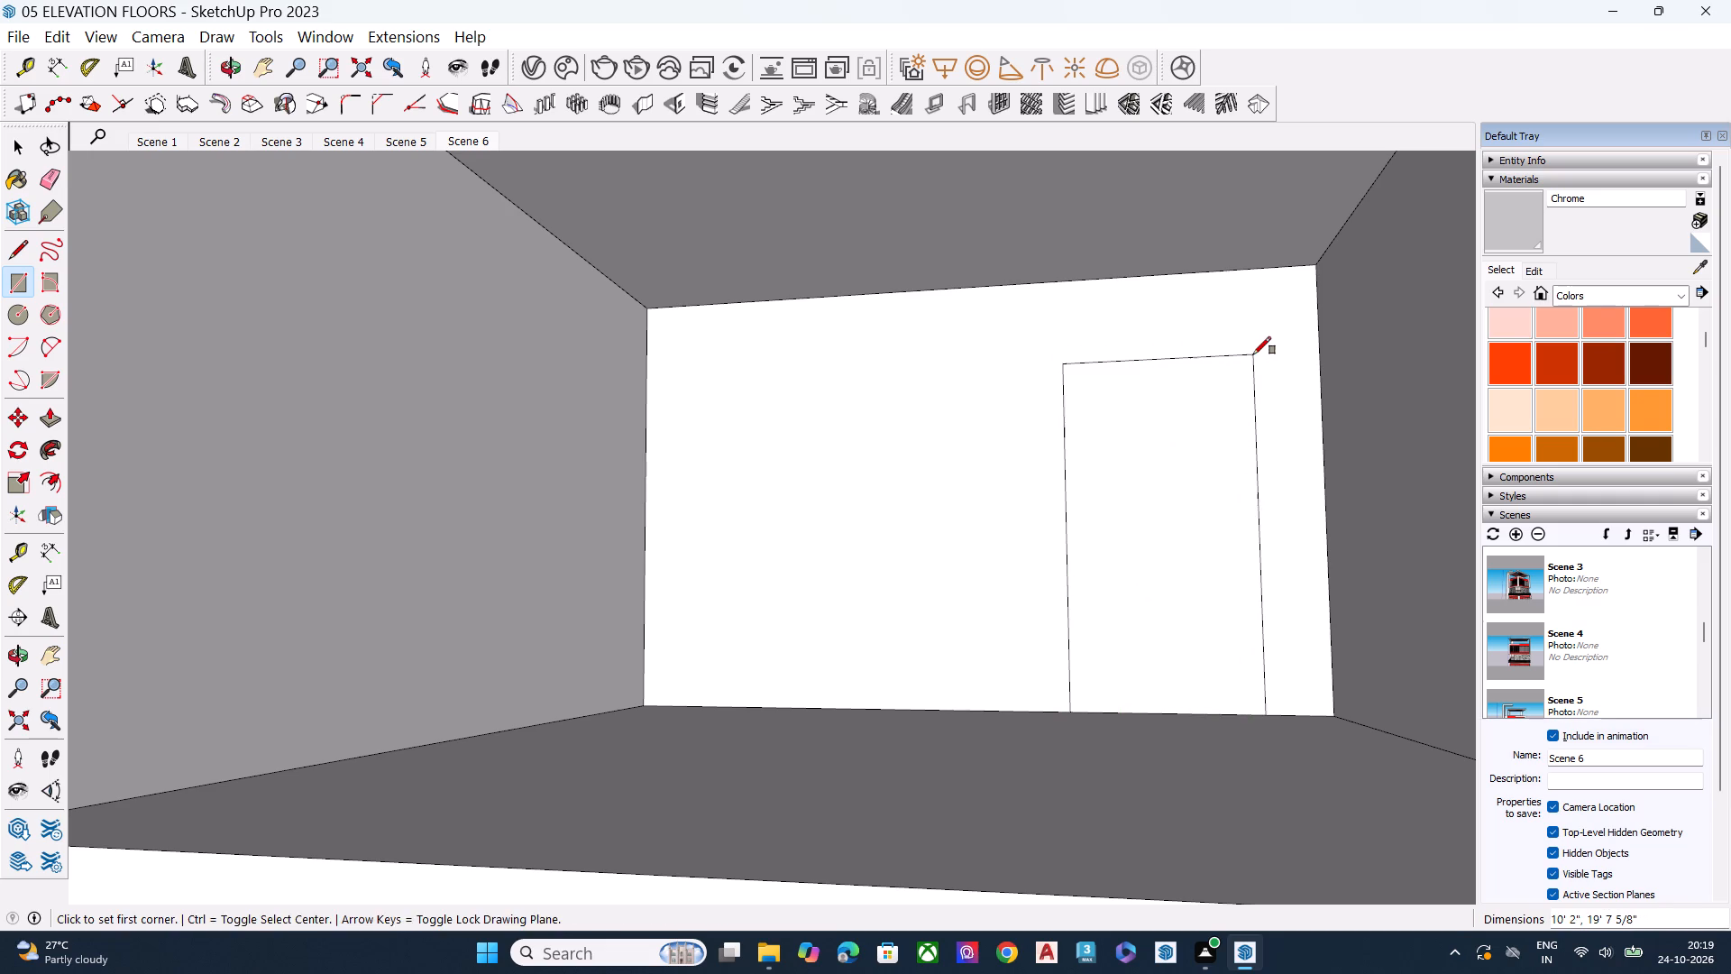
pyautogui.write('b')
pyautogui.press('space')
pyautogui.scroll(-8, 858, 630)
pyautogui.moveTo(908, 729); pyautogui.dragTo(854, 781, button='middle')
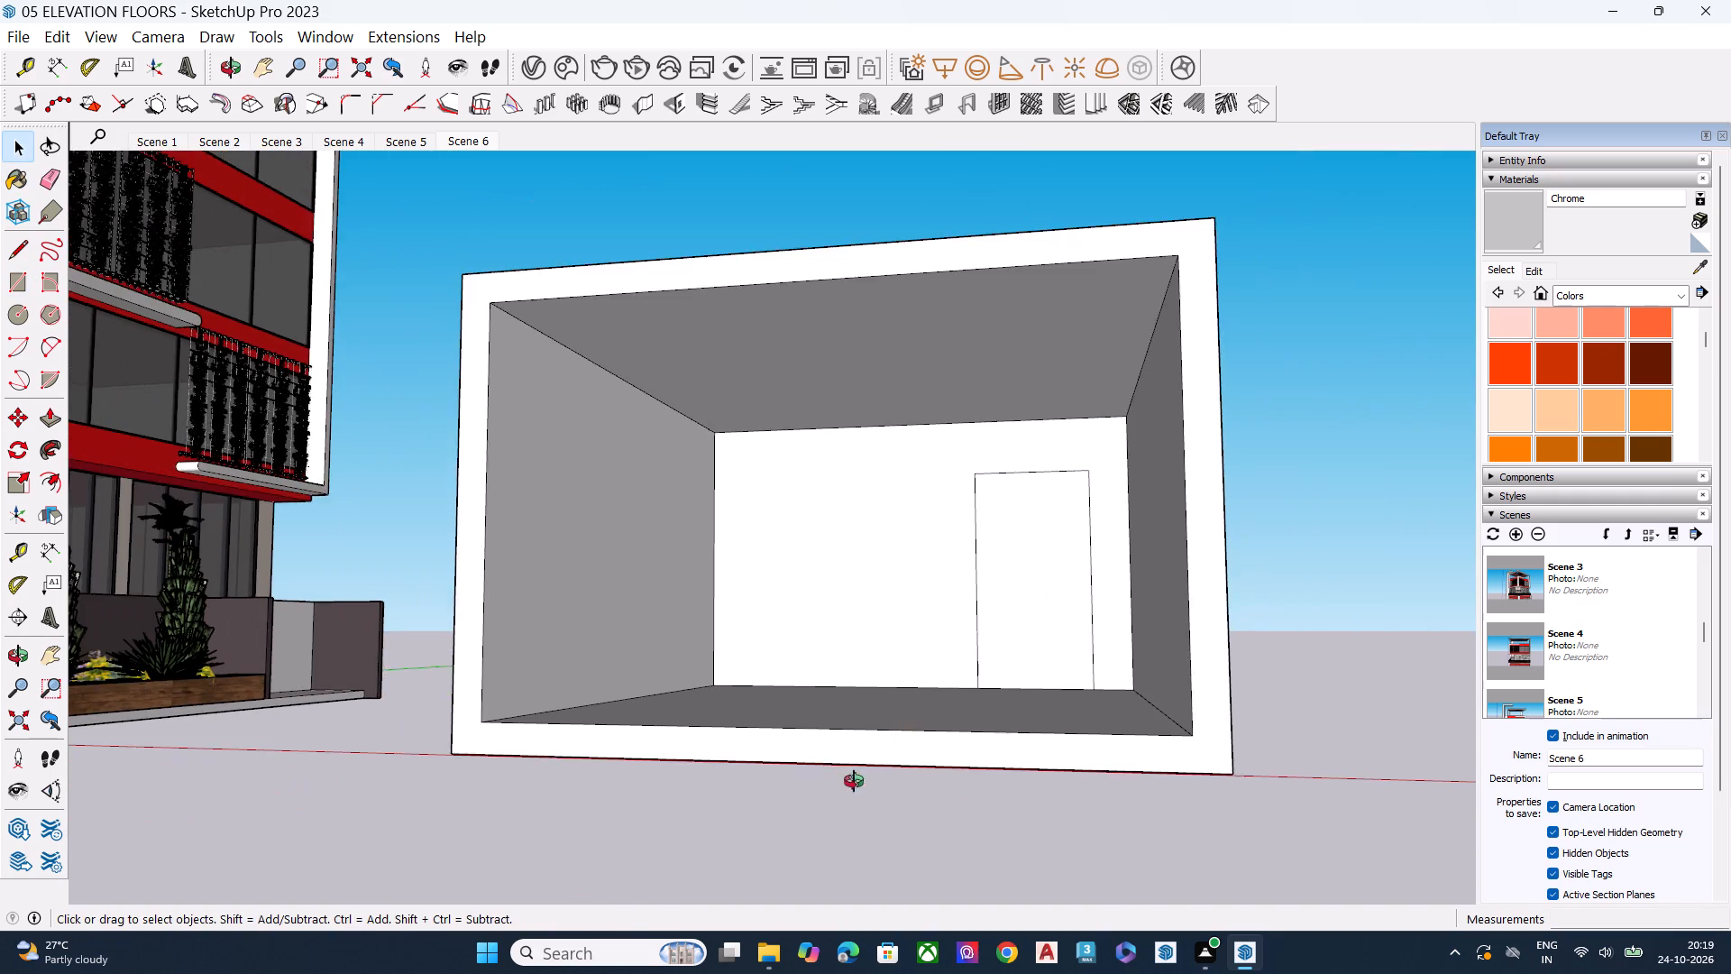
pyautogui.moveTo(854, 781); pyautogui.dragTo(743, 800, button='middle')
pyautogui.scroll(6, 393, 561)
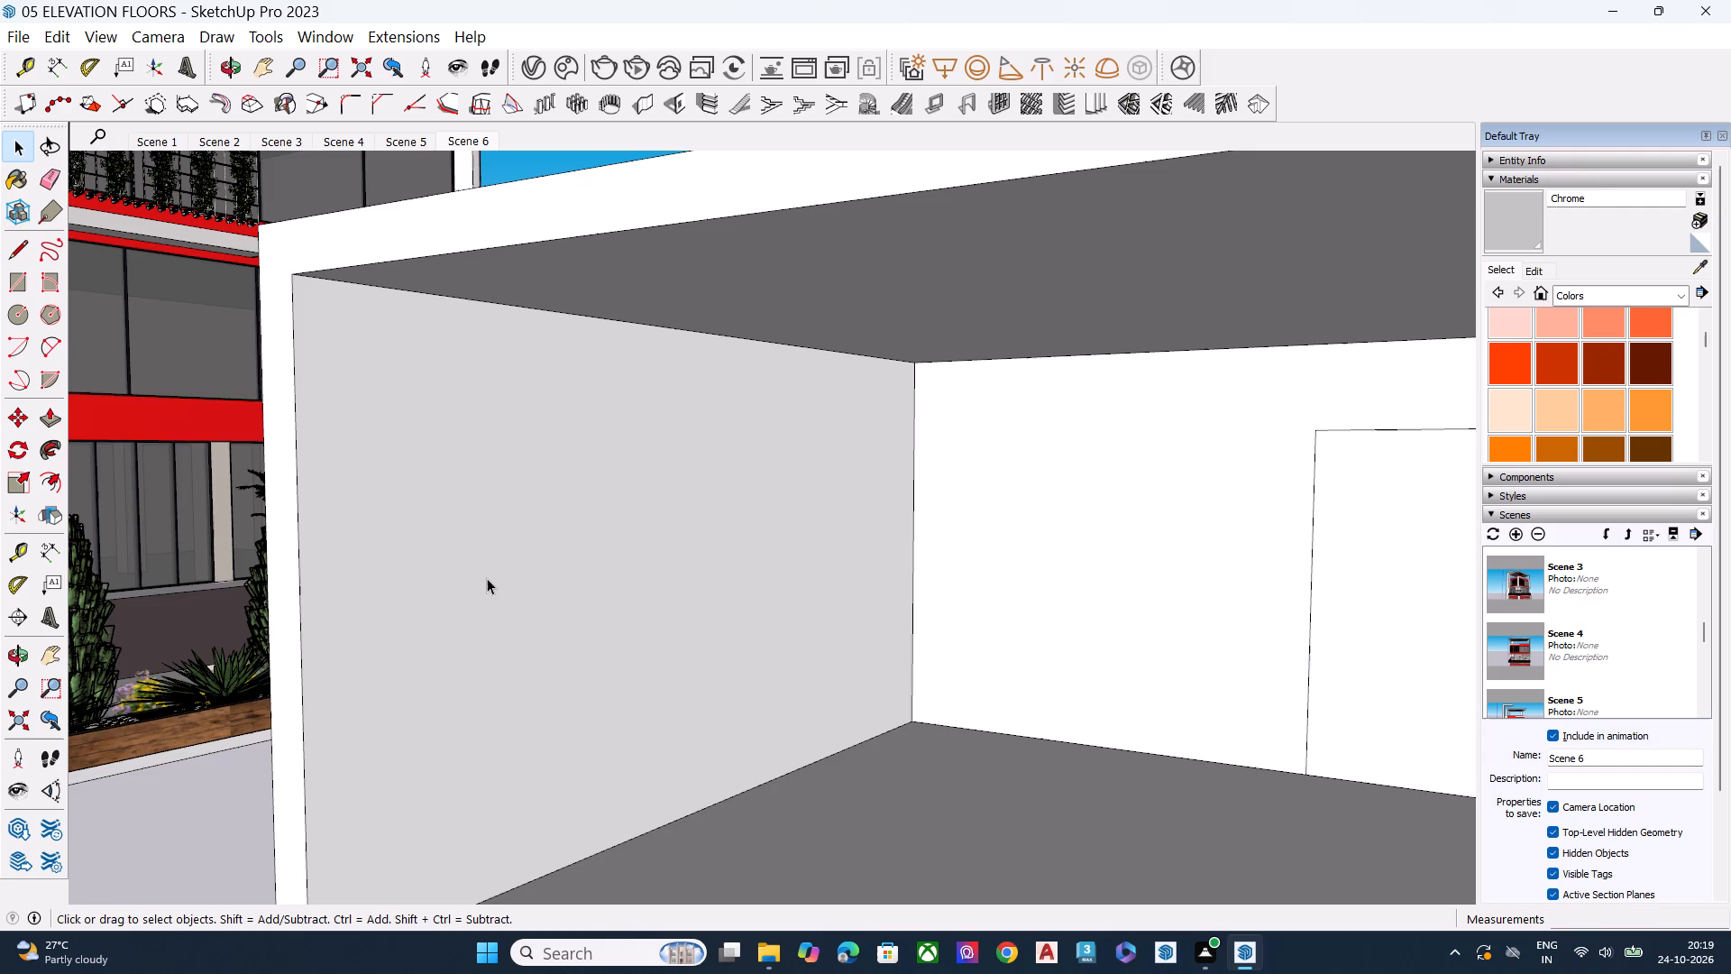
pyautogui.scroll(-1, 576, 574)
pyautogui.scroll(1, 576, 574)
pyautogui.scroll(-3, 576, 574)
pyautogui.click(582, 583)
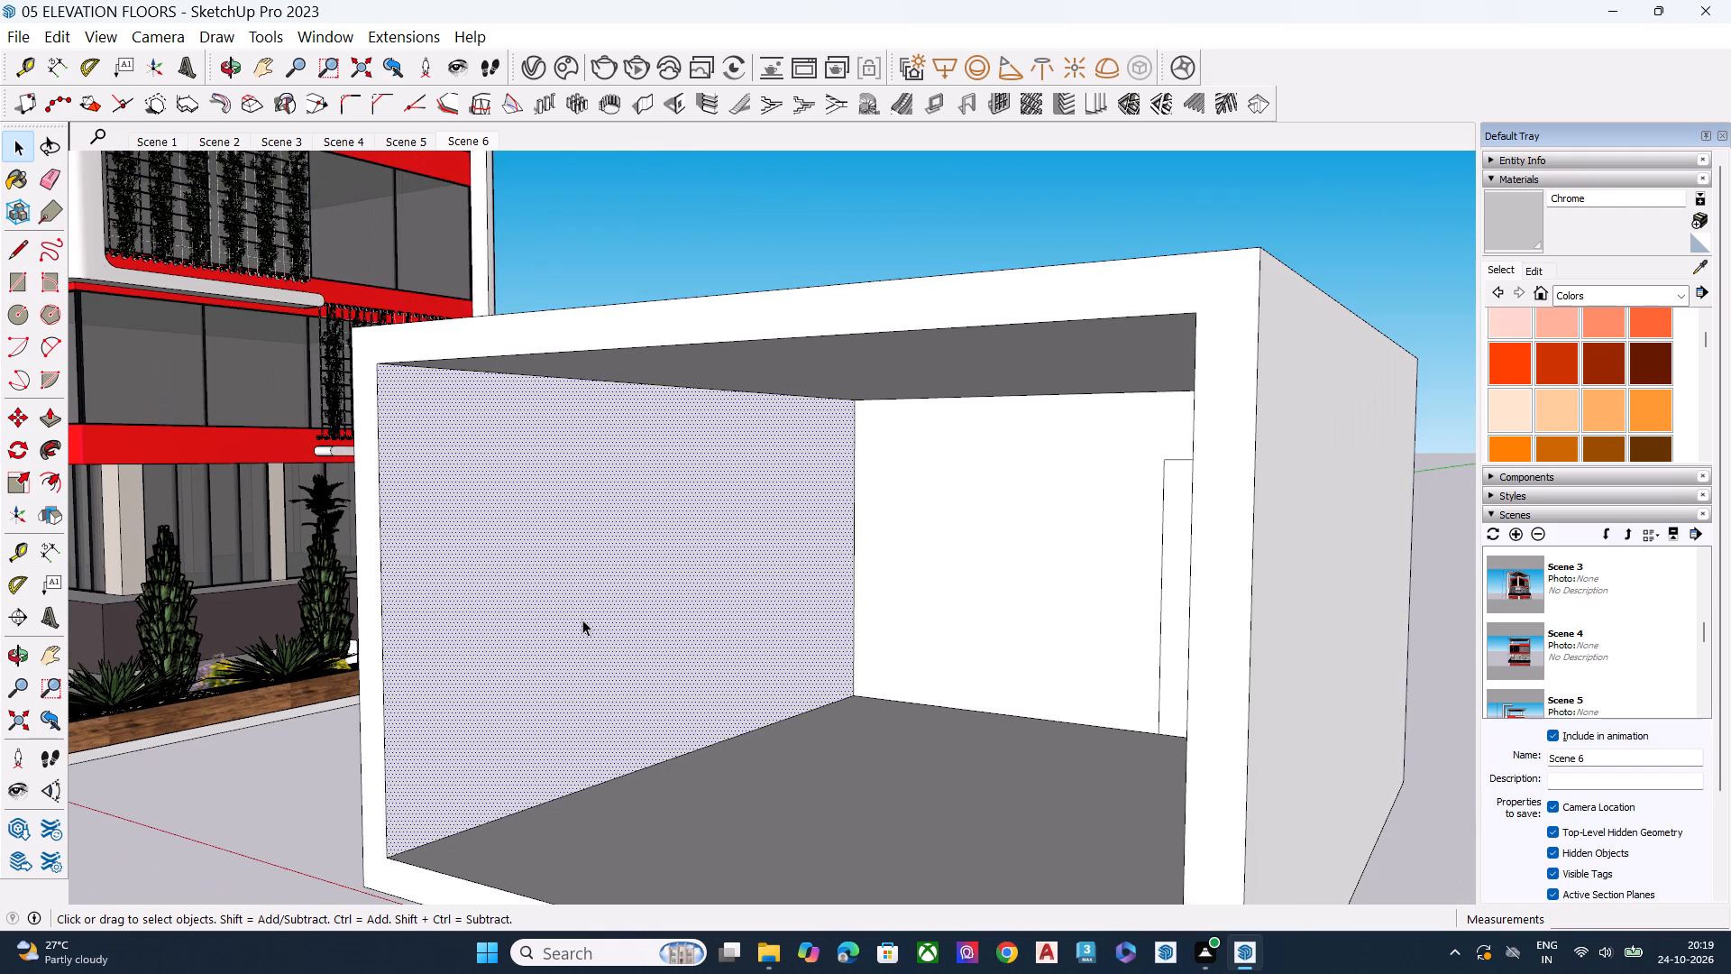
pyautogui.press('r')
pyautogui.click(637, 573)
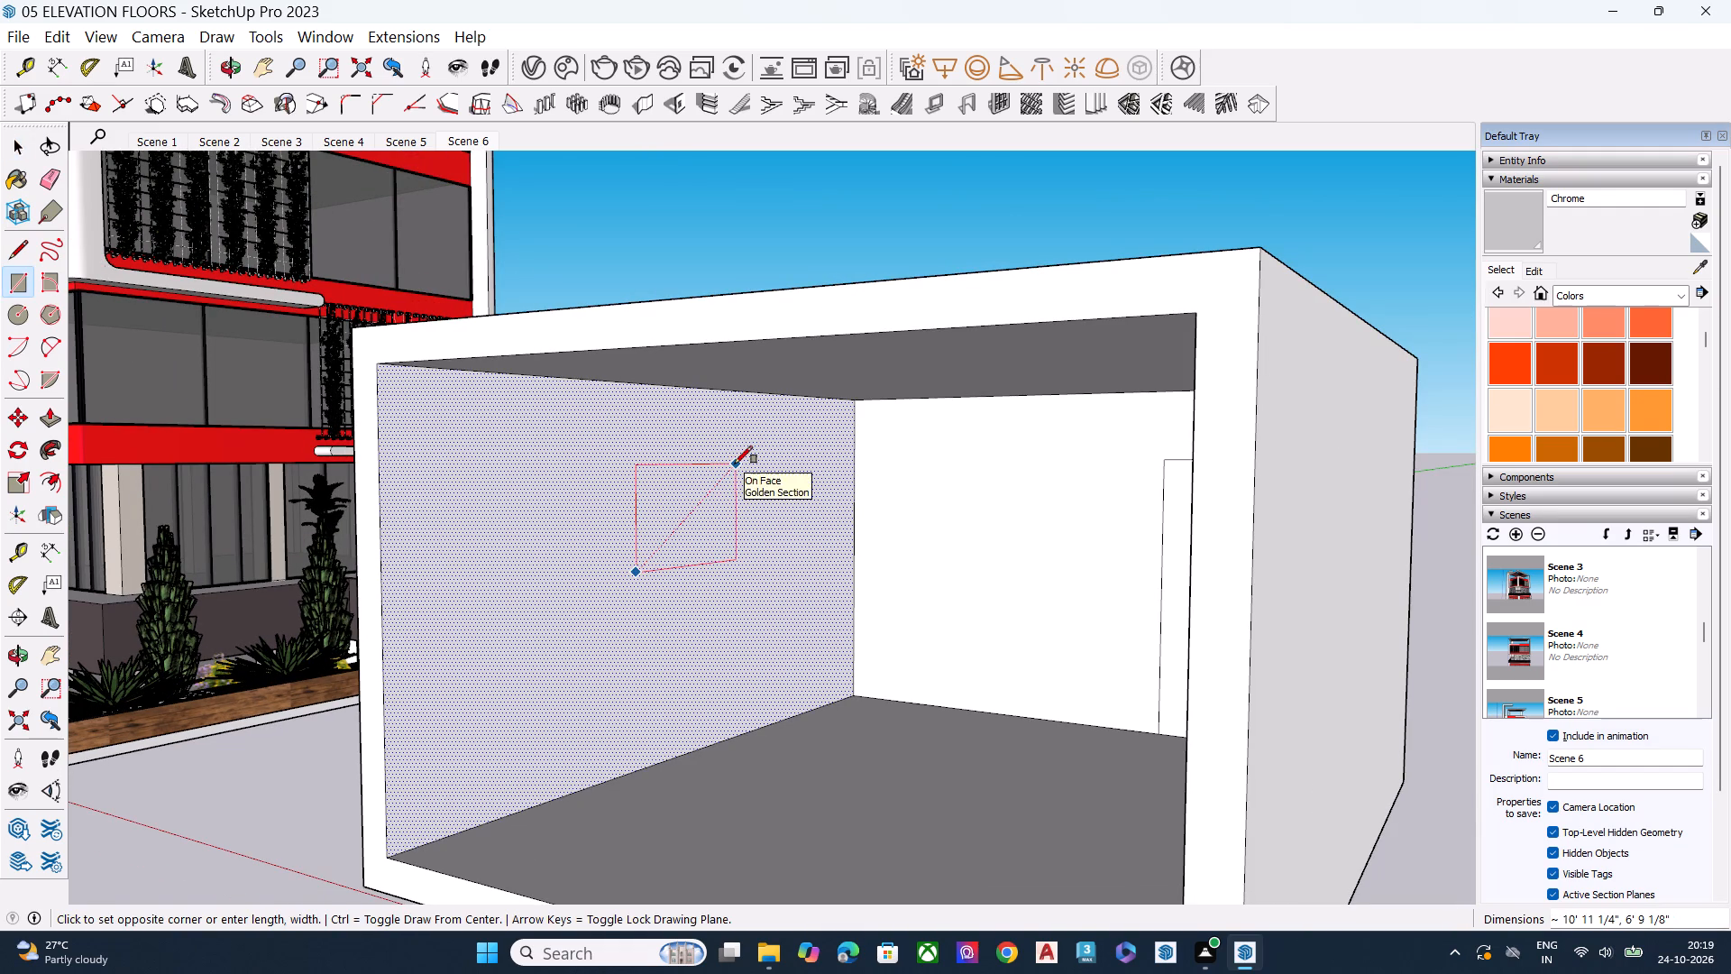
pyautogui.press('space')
# Offset the outline of the interior side wall nearest the tower inward by about 1' 8".
pyautogui.press('f')
pyautogui.click(655, 573)
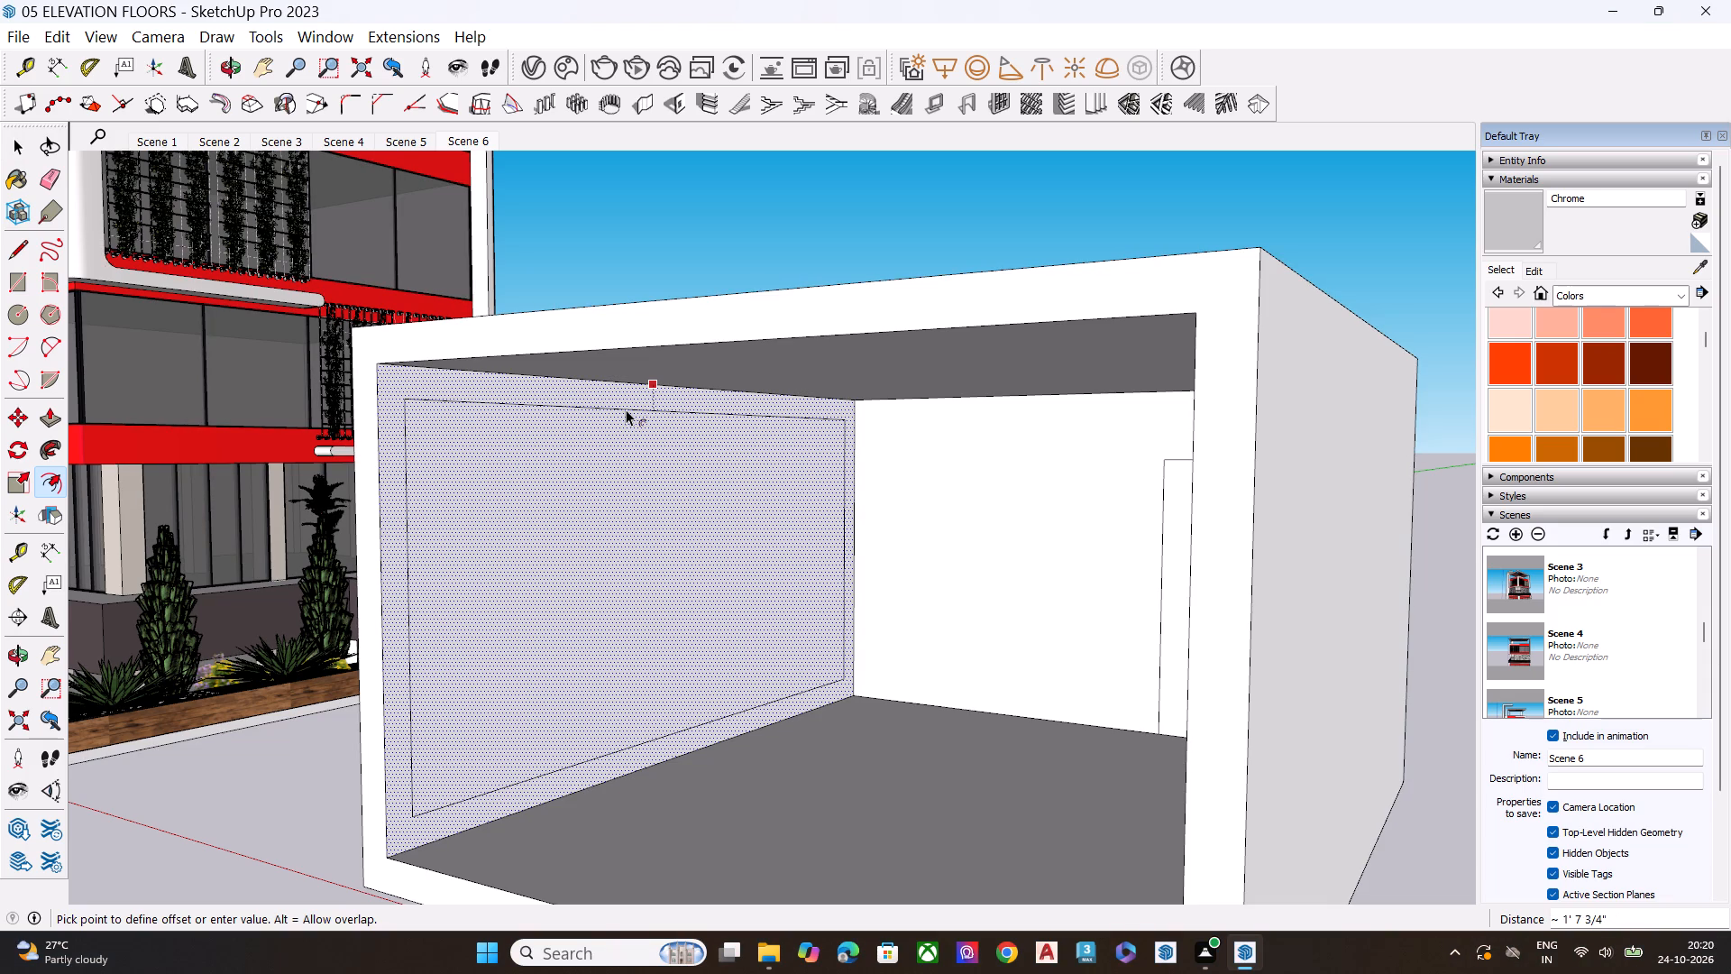
pyautogui.click(626, 409)
pyautogui.press('space')
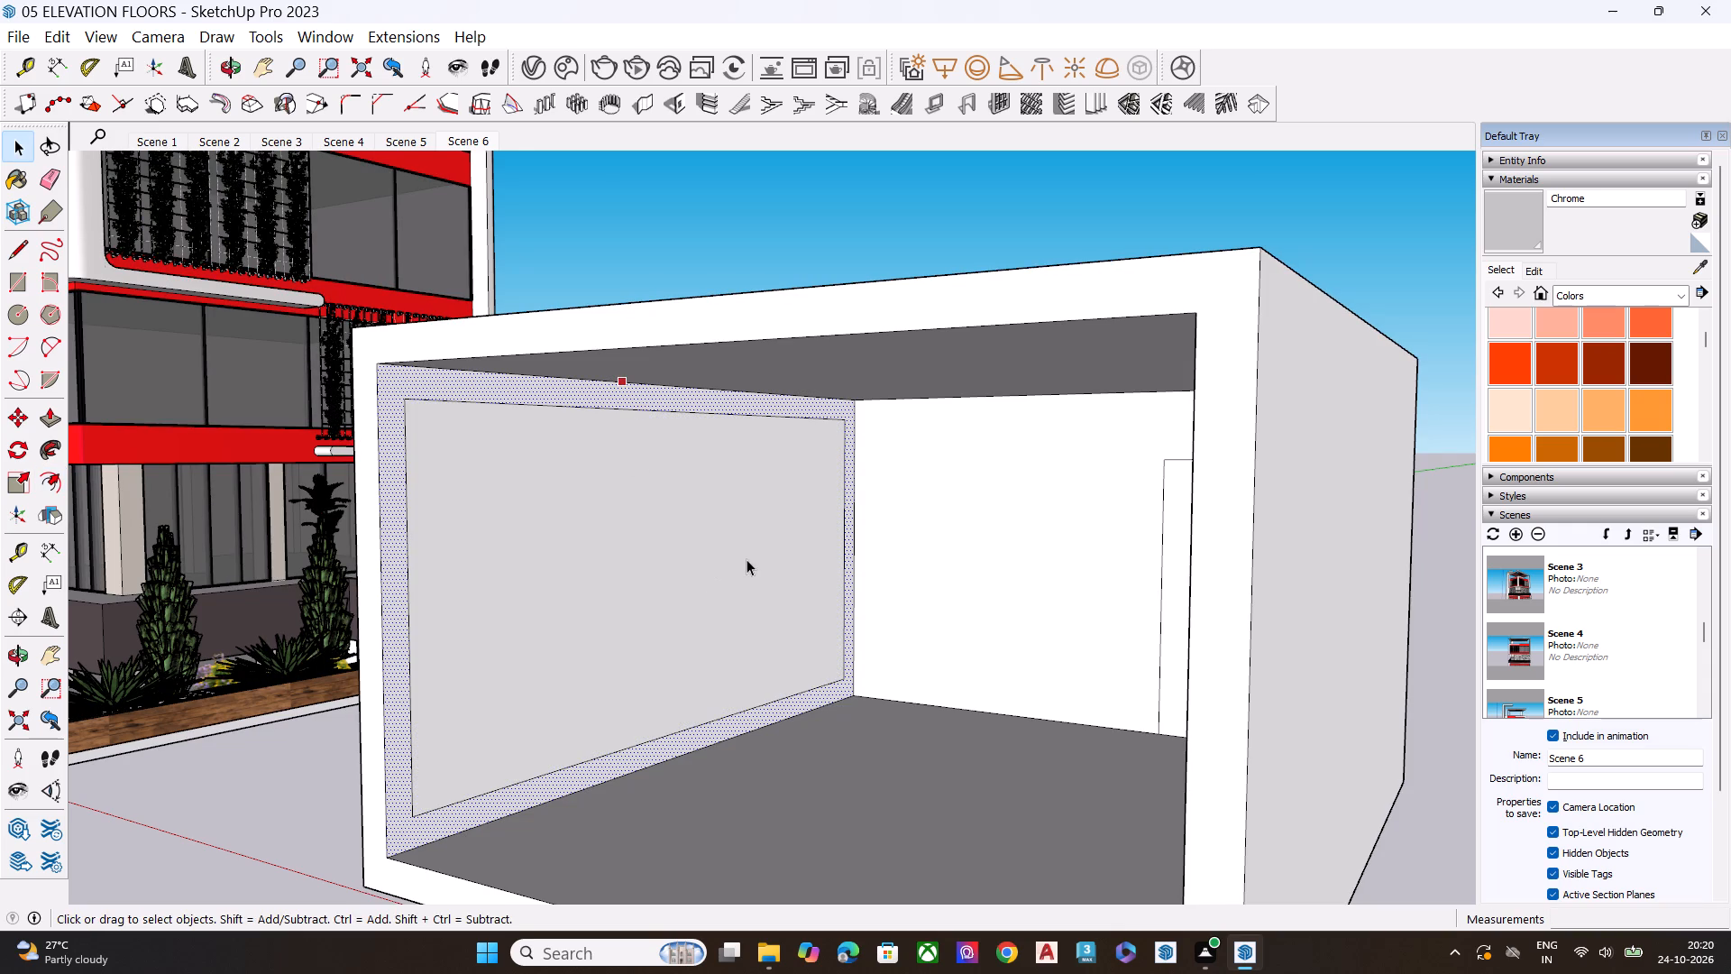
# Narrow the side wall's inset rectangle along the green axis, scaling from its front edge to about 0.84 and from its rear edge to about 0.85.
pyautogui.moveTo(746, 559); pyautogui.dragTo(683, 564, button='middle')
pyautogui.scroll(7, 842, 477)
pyautogui.scroll(-6, 859, 472)
pyautogui.scroll(1, 873, 470)
pyautogui.scroll(-1, 873, 470)
pyautogui.moveTo(850, 515); pyautogui.dragTo(899, 510, button='middle')
pyautogui.click(1079, 201)
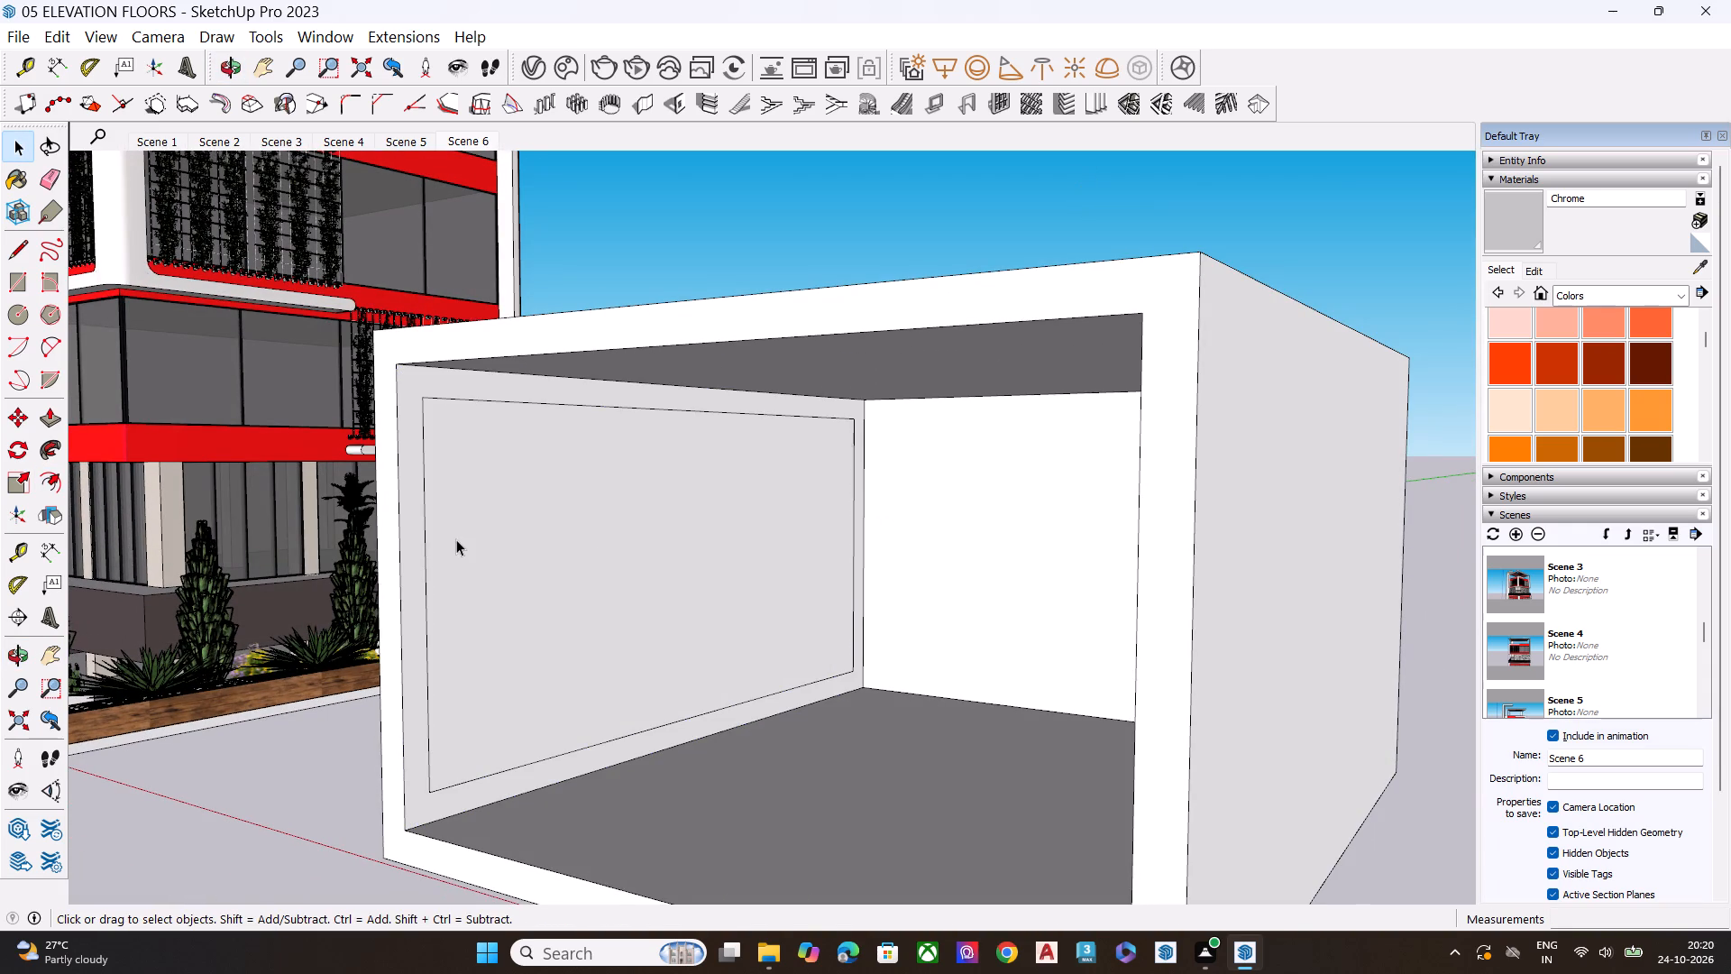
pyautogui.scroll(2, 456, 539)
pyautogui.doubleClick(644, 547)
pyautogui.press('s')
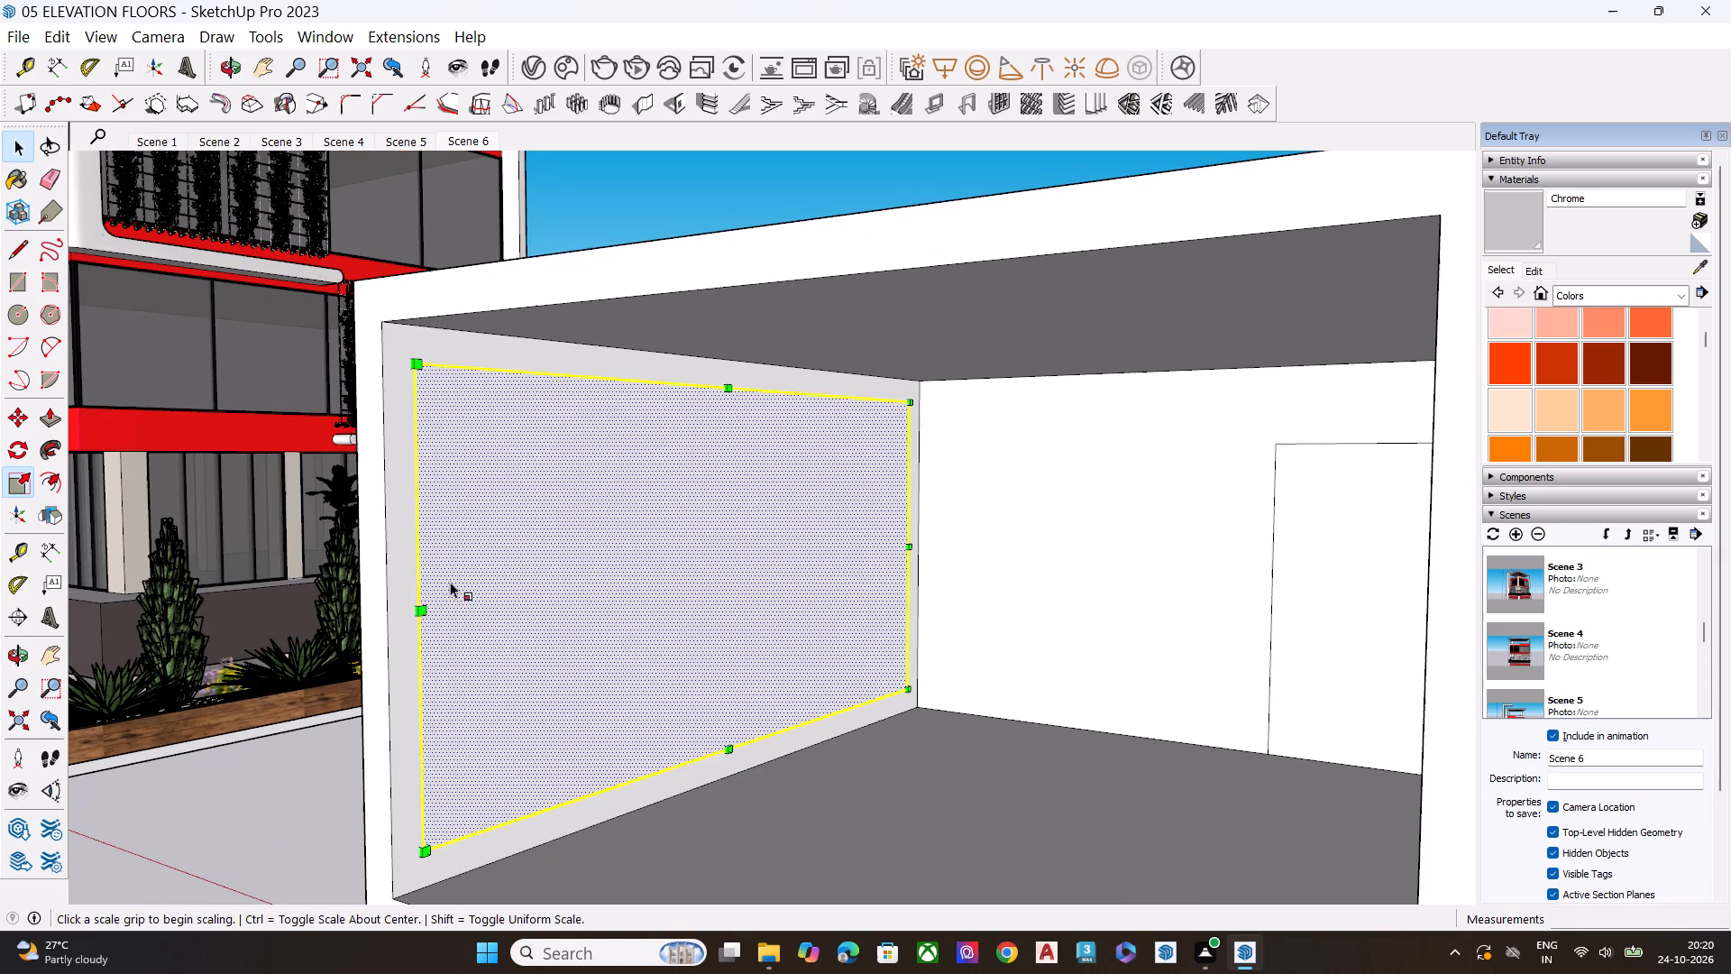
pyautogui.click(419, 612)
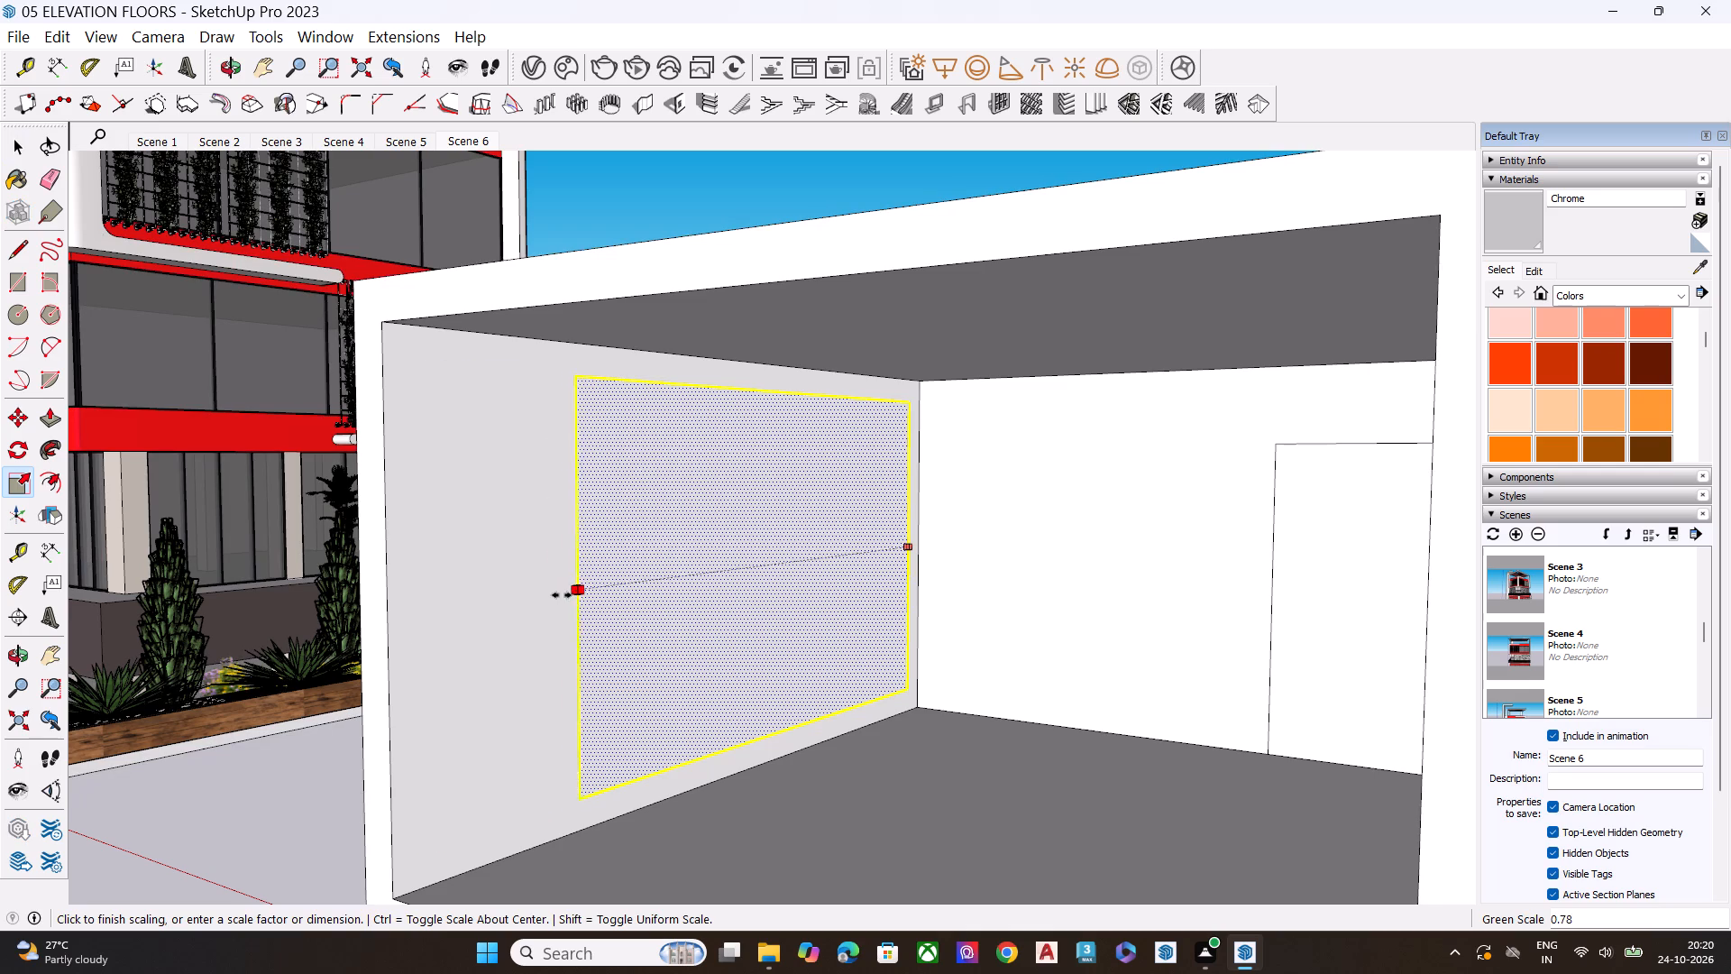
pyautogui.click(538, 602)
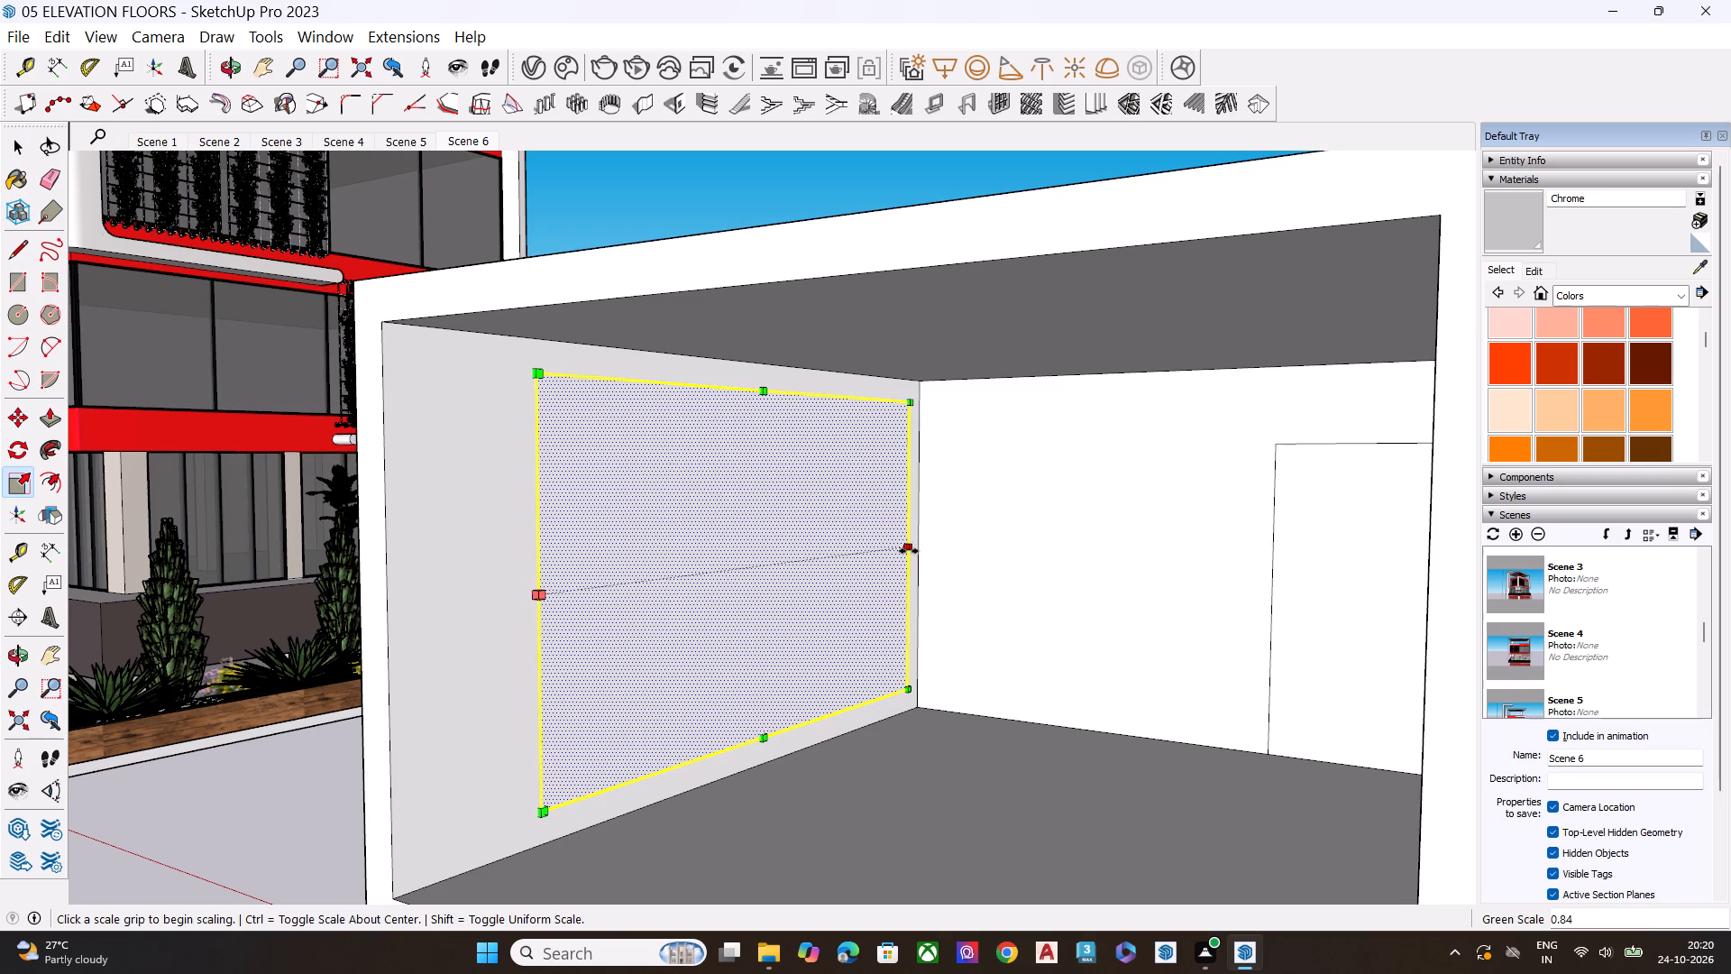
pyautogui.click(909, 550)
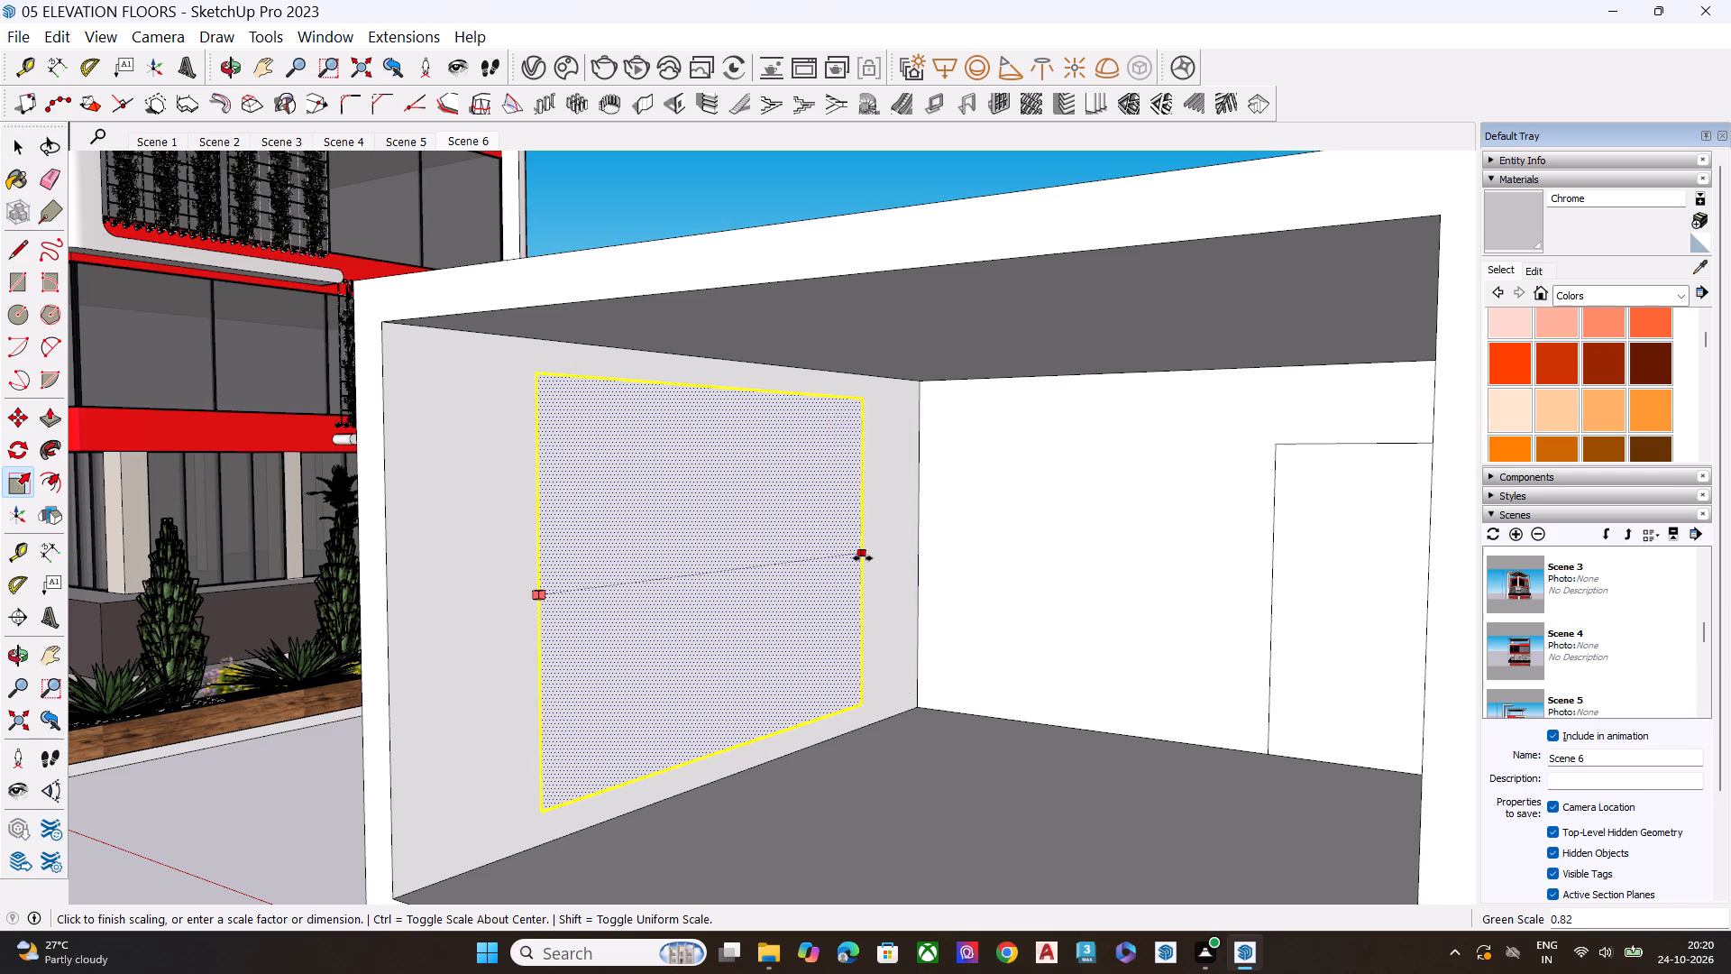
pyautogui.click(871, 564)
pyautogui.press('space')
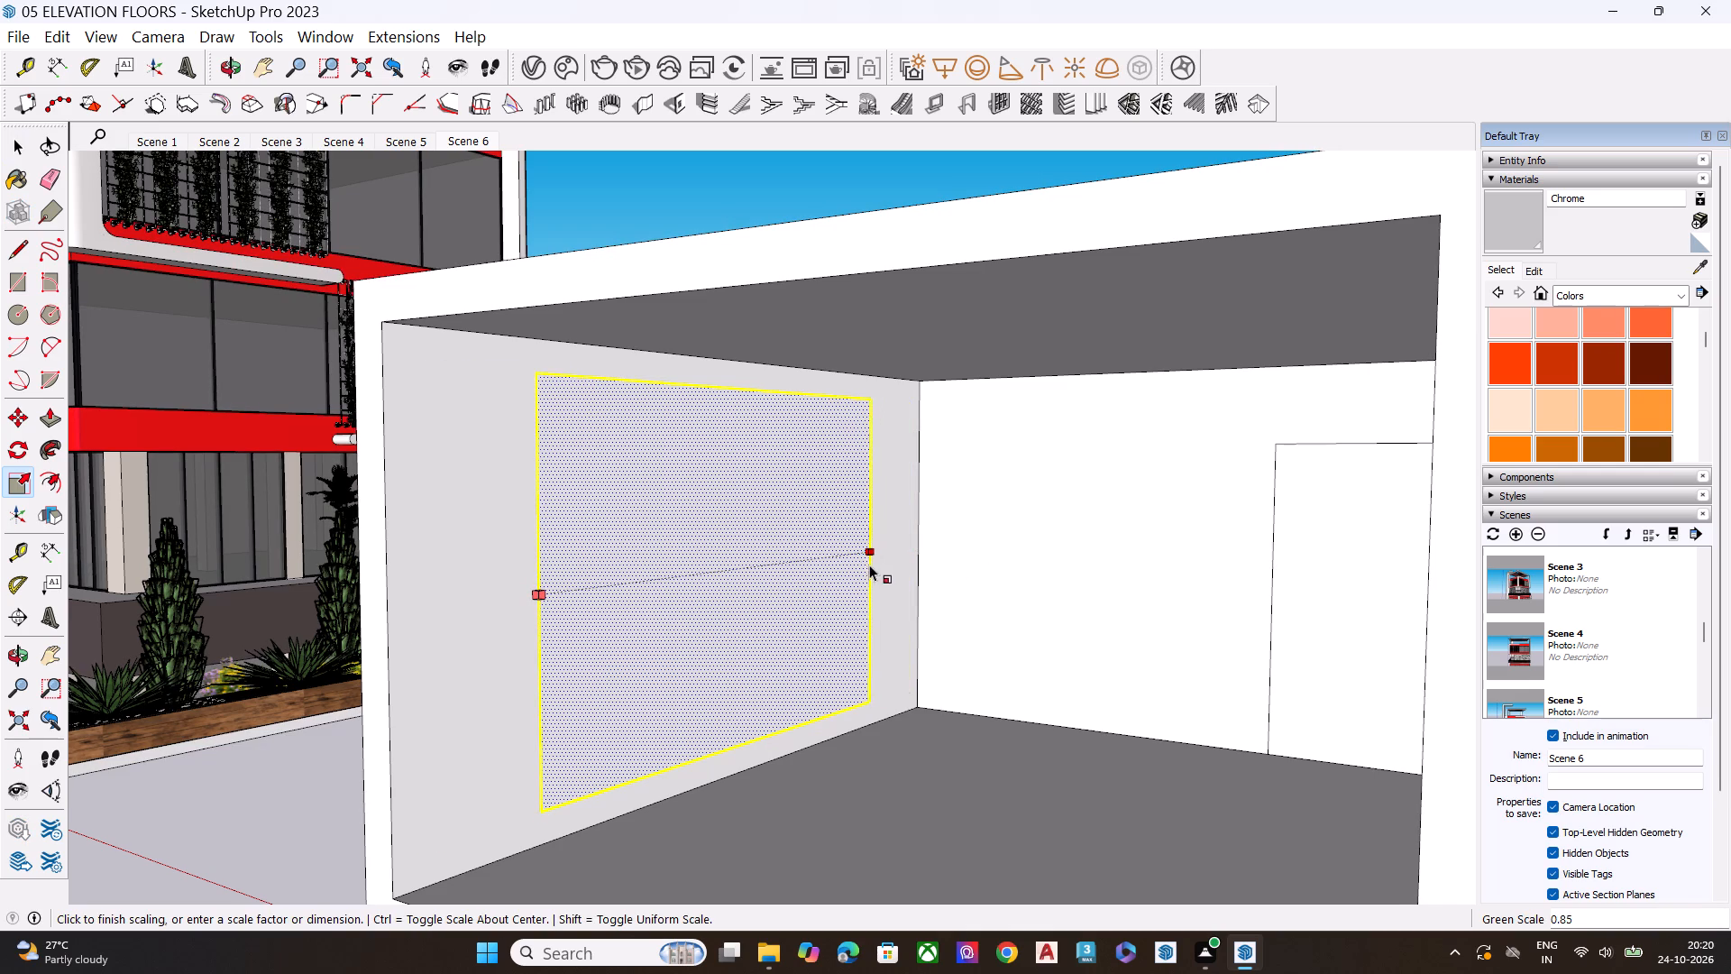
pyautogui.click(725, 212)
# Push/Pull the inset rectangle slightly out from the side wall to form a thin raised panel.
pyautogui.moveTo(622, 435); pyautogui.dragTo(614, 430, button='middle')
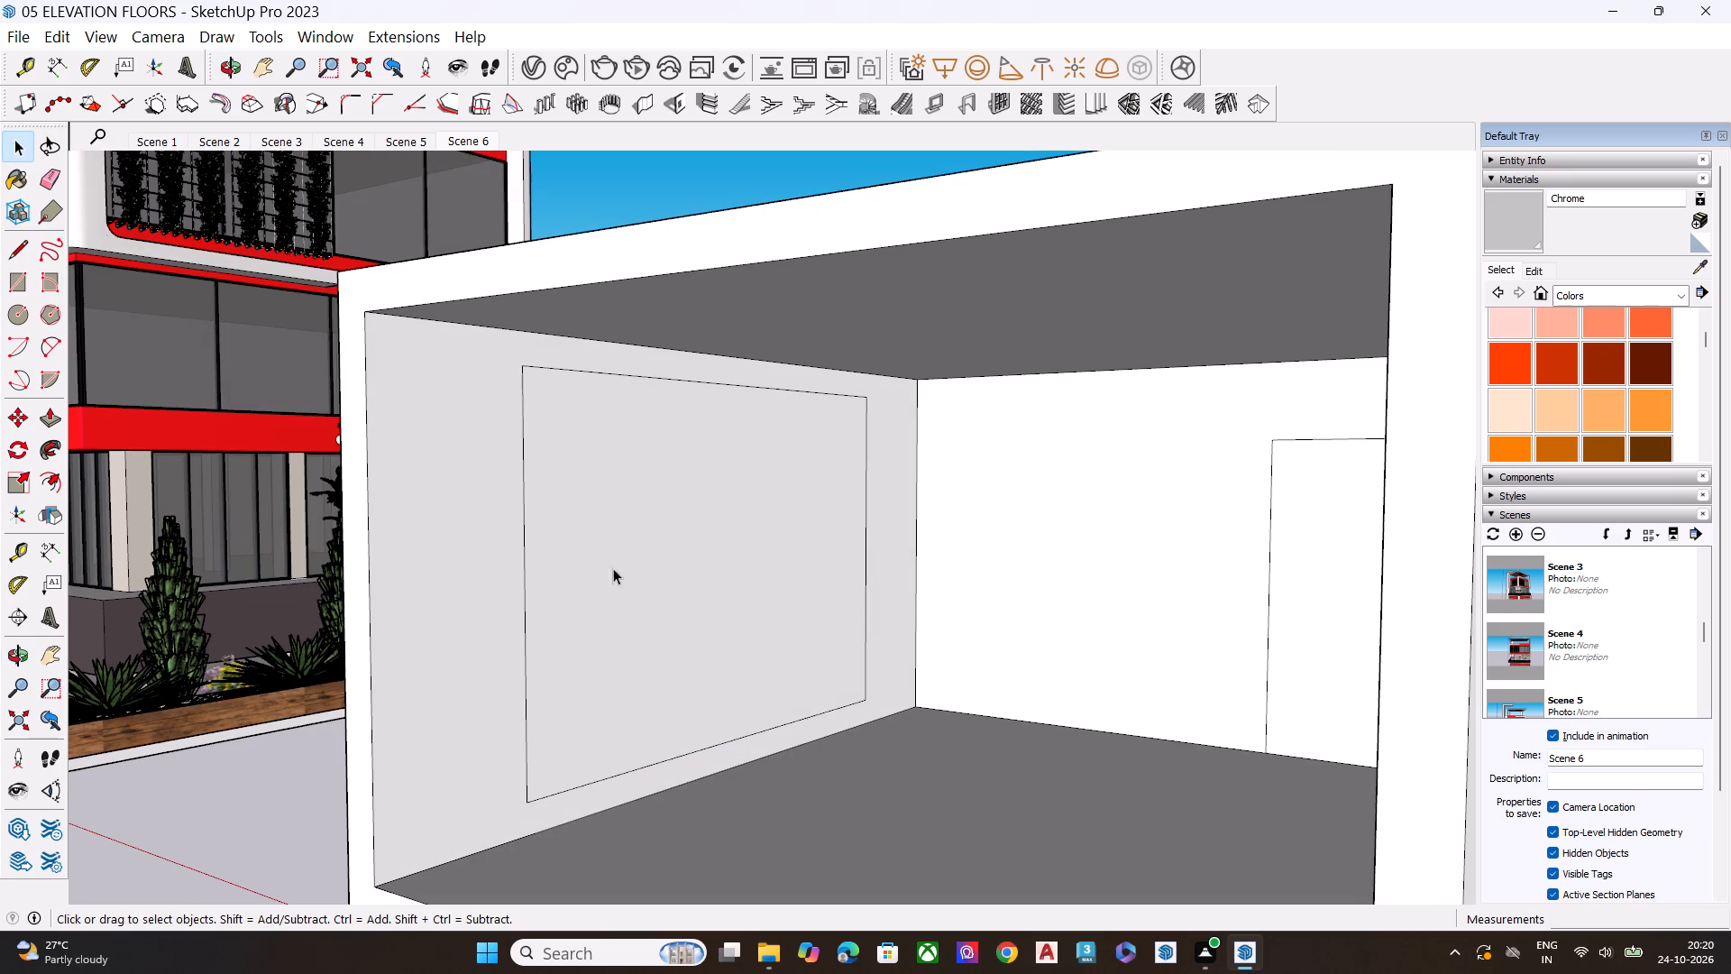
pyautogui.click(637, 547)
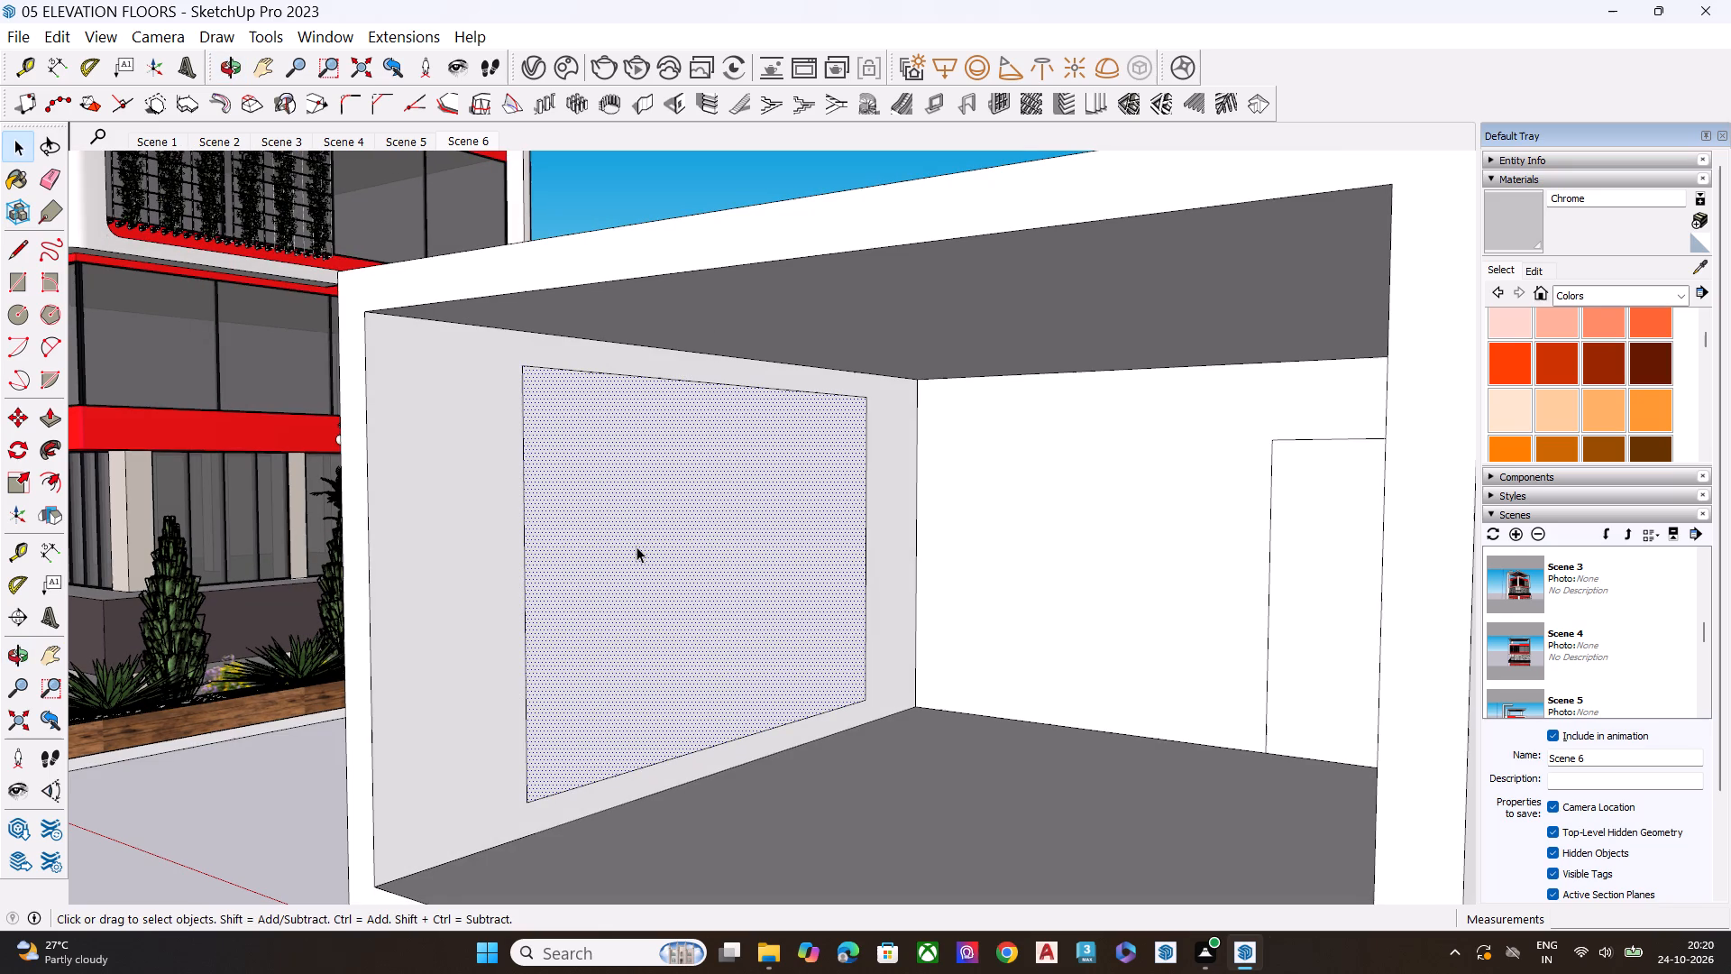
pyautogui.press('p')
pyautogui.click(637, 547)
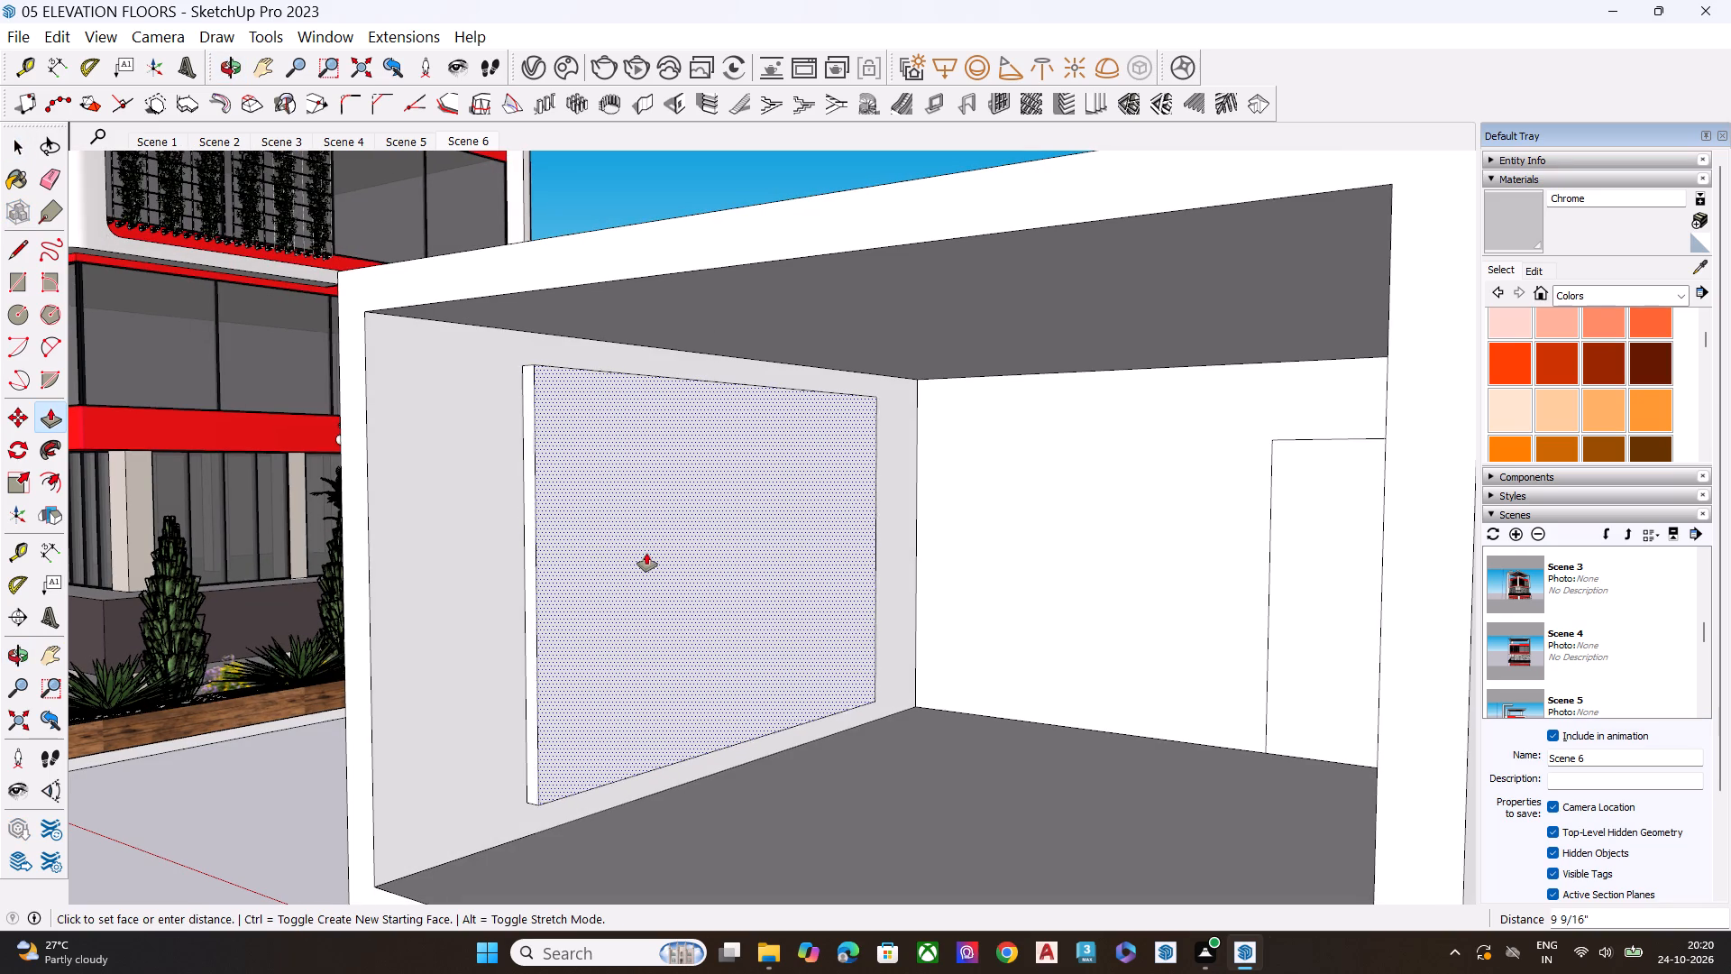
pyautogui.click(645, 553)
pyautogui.press('space')
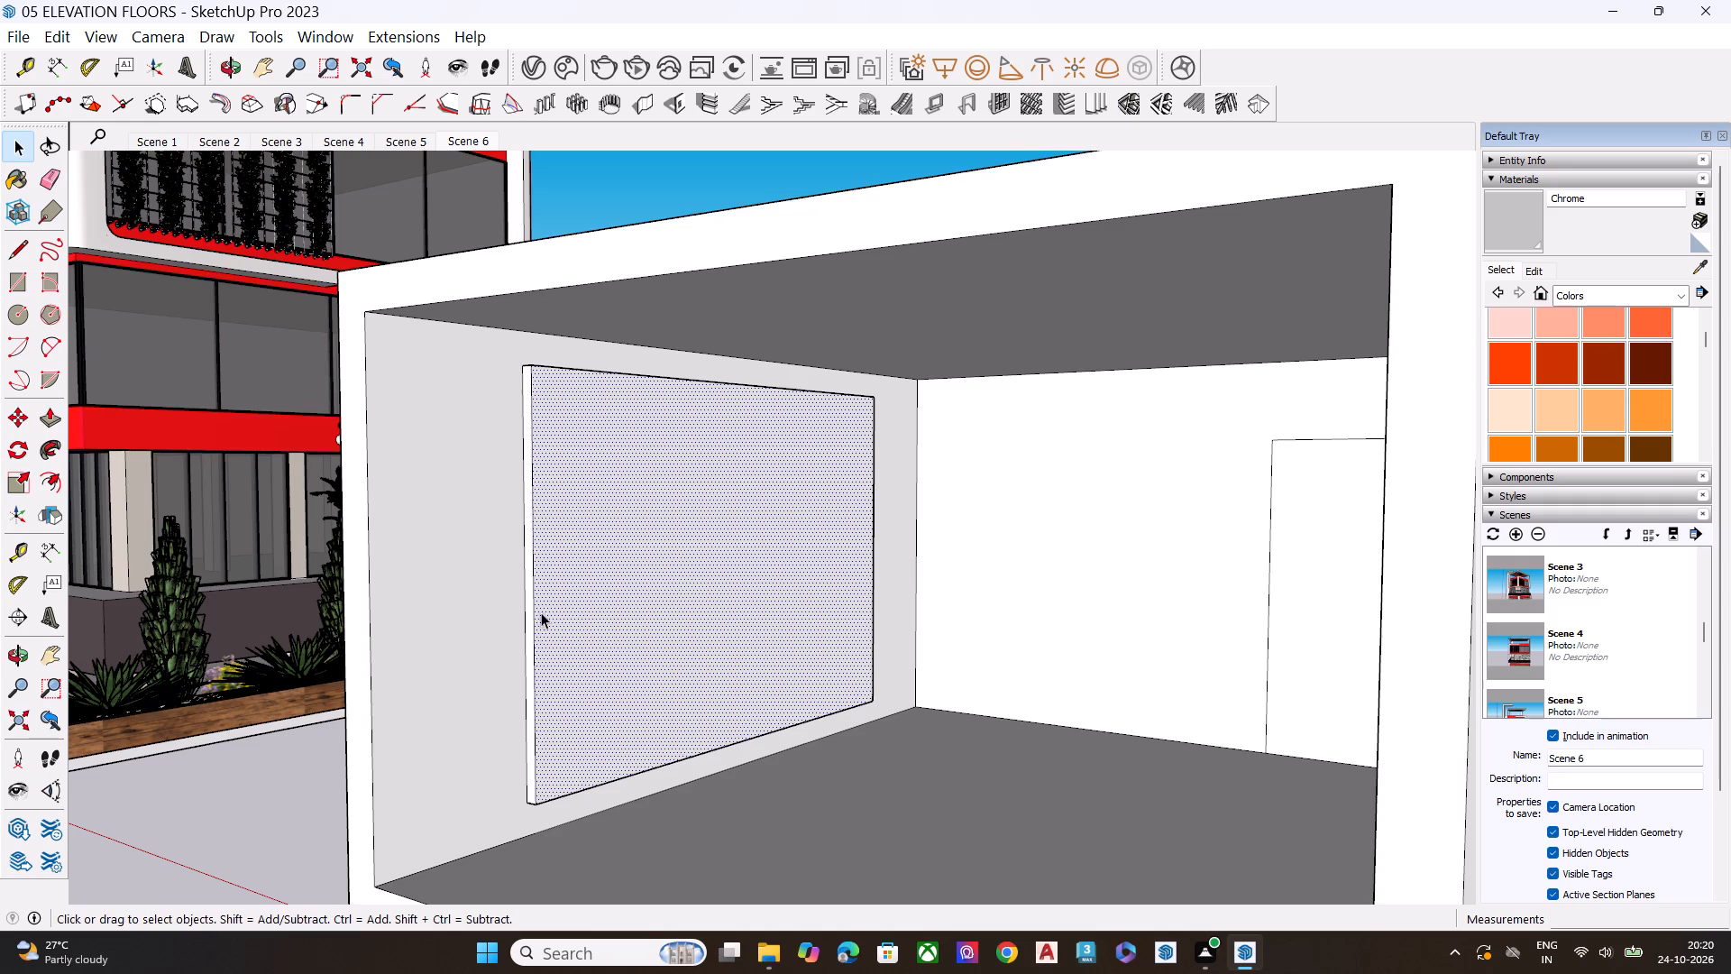
# Copy the raised panel's front vertical edge about 5' 11" along its face, and copy that line about 17' farther toward the back wall.
pyautogui.click(535, 611)
pyautogui.press('m')
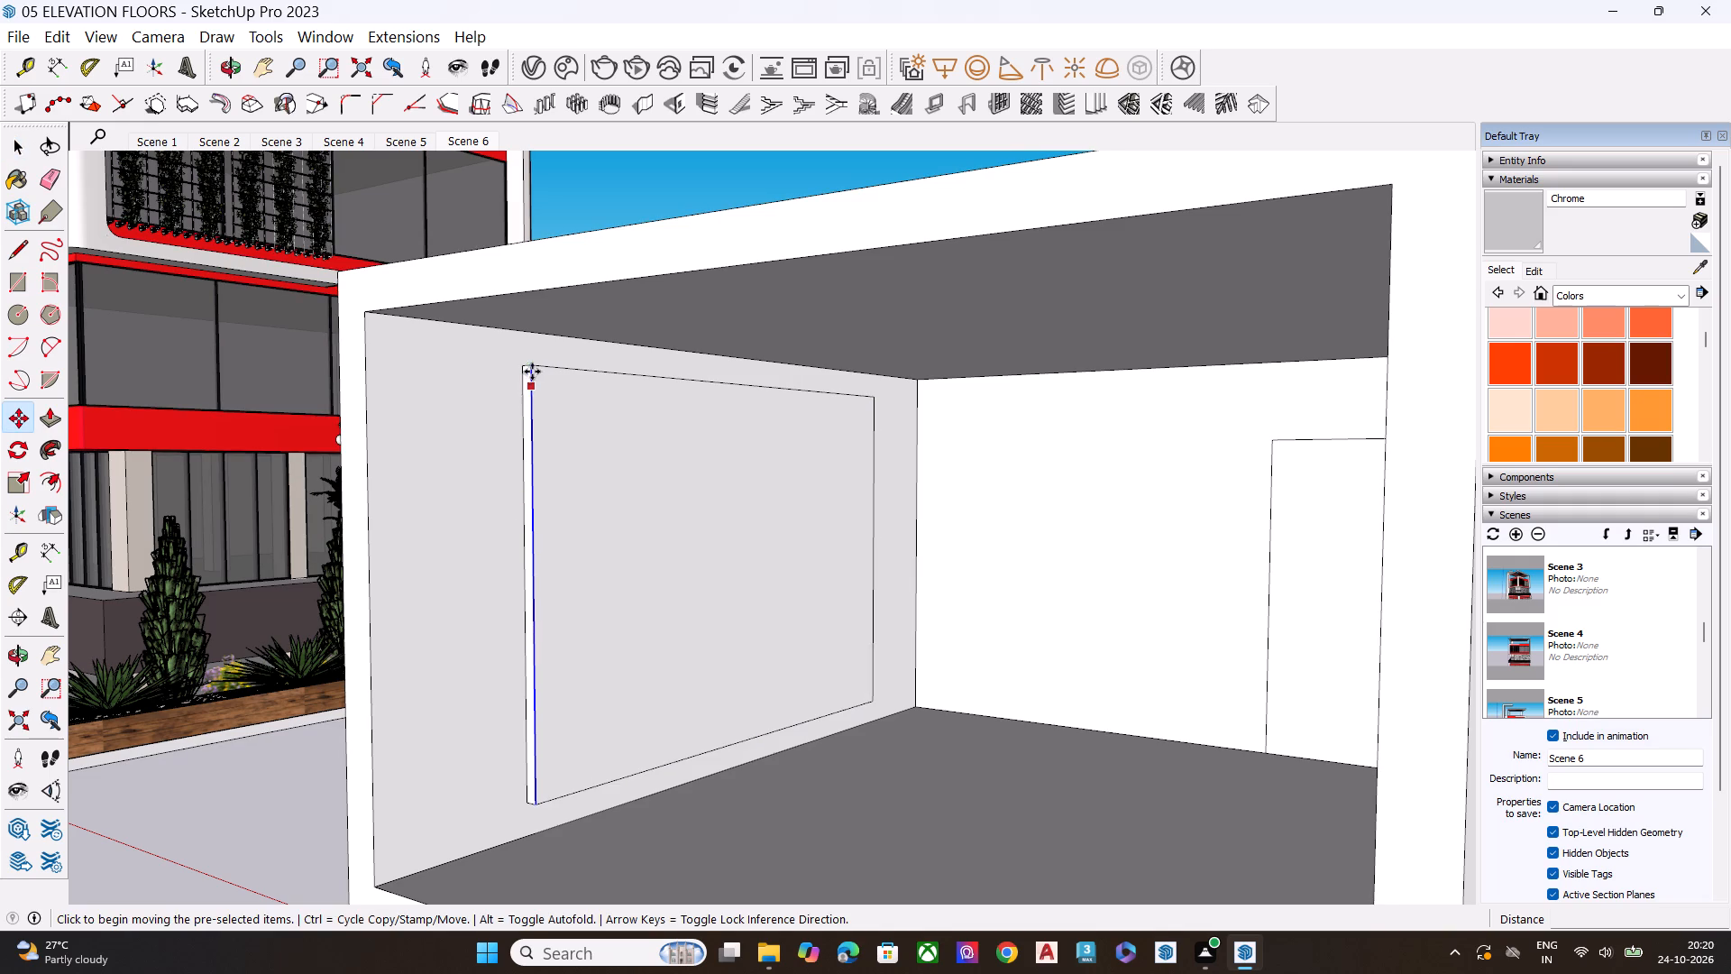
pyautogui.click(532, 372)
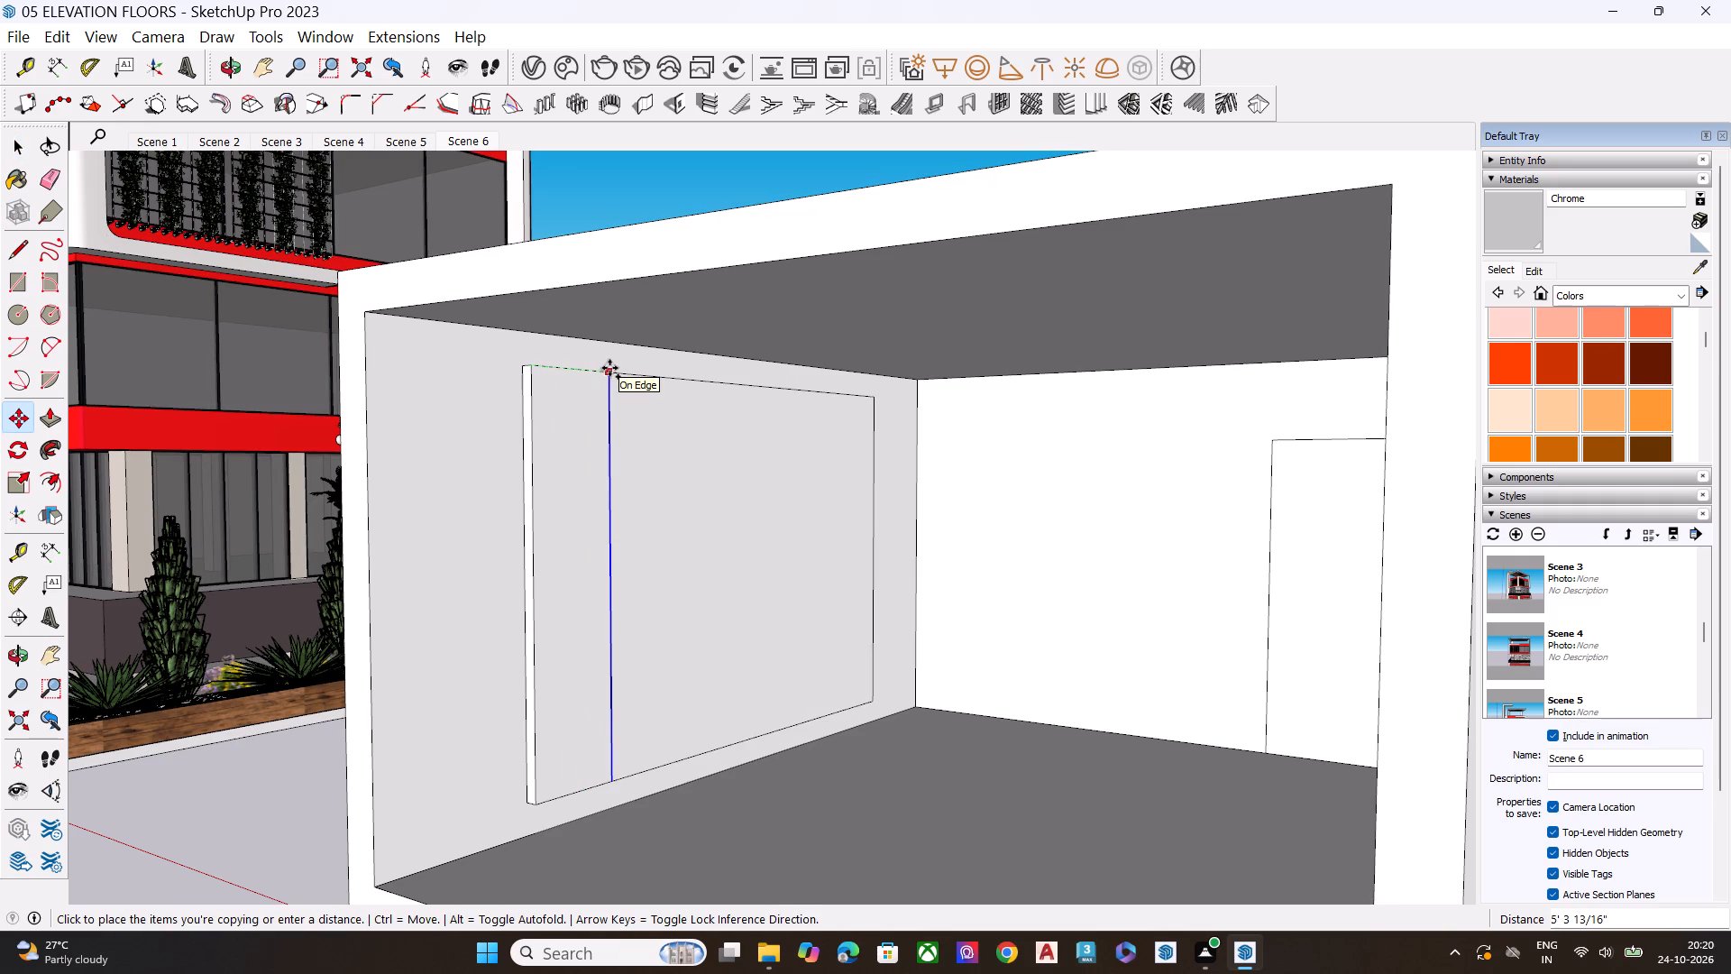
pyautogui.click(617, 374)
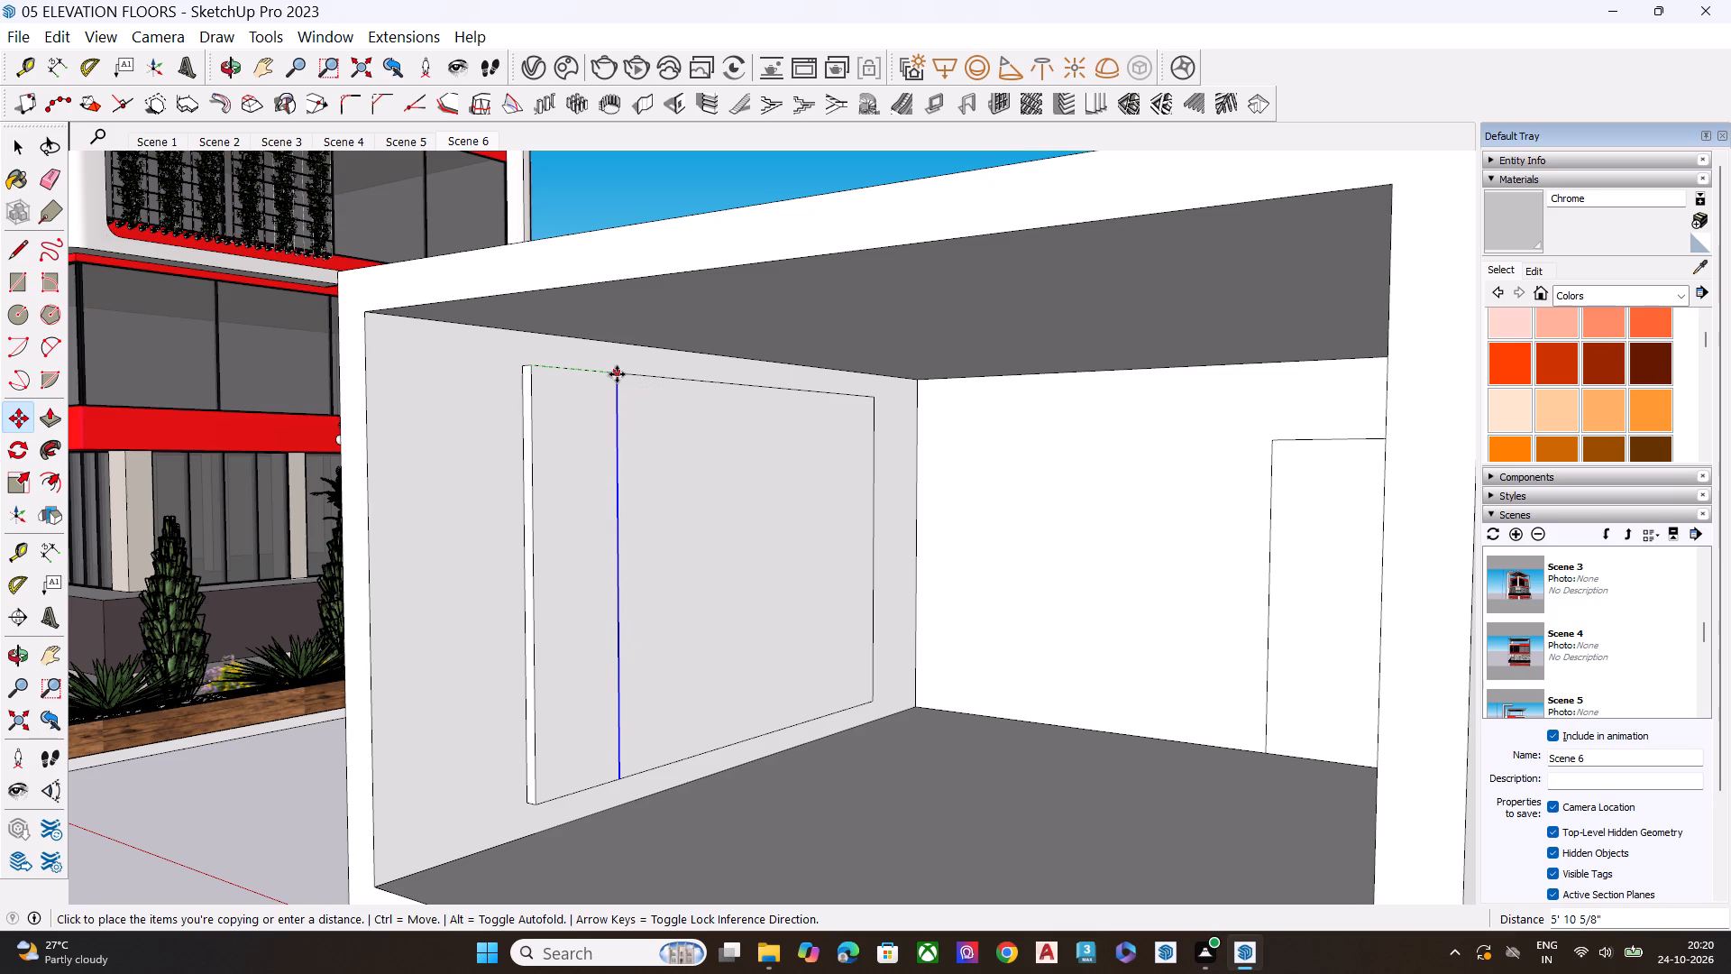
pyautogui.keyDown('ctrl'); pyautogui.click(618, 376); pyautogui.keyUp('ctrl')
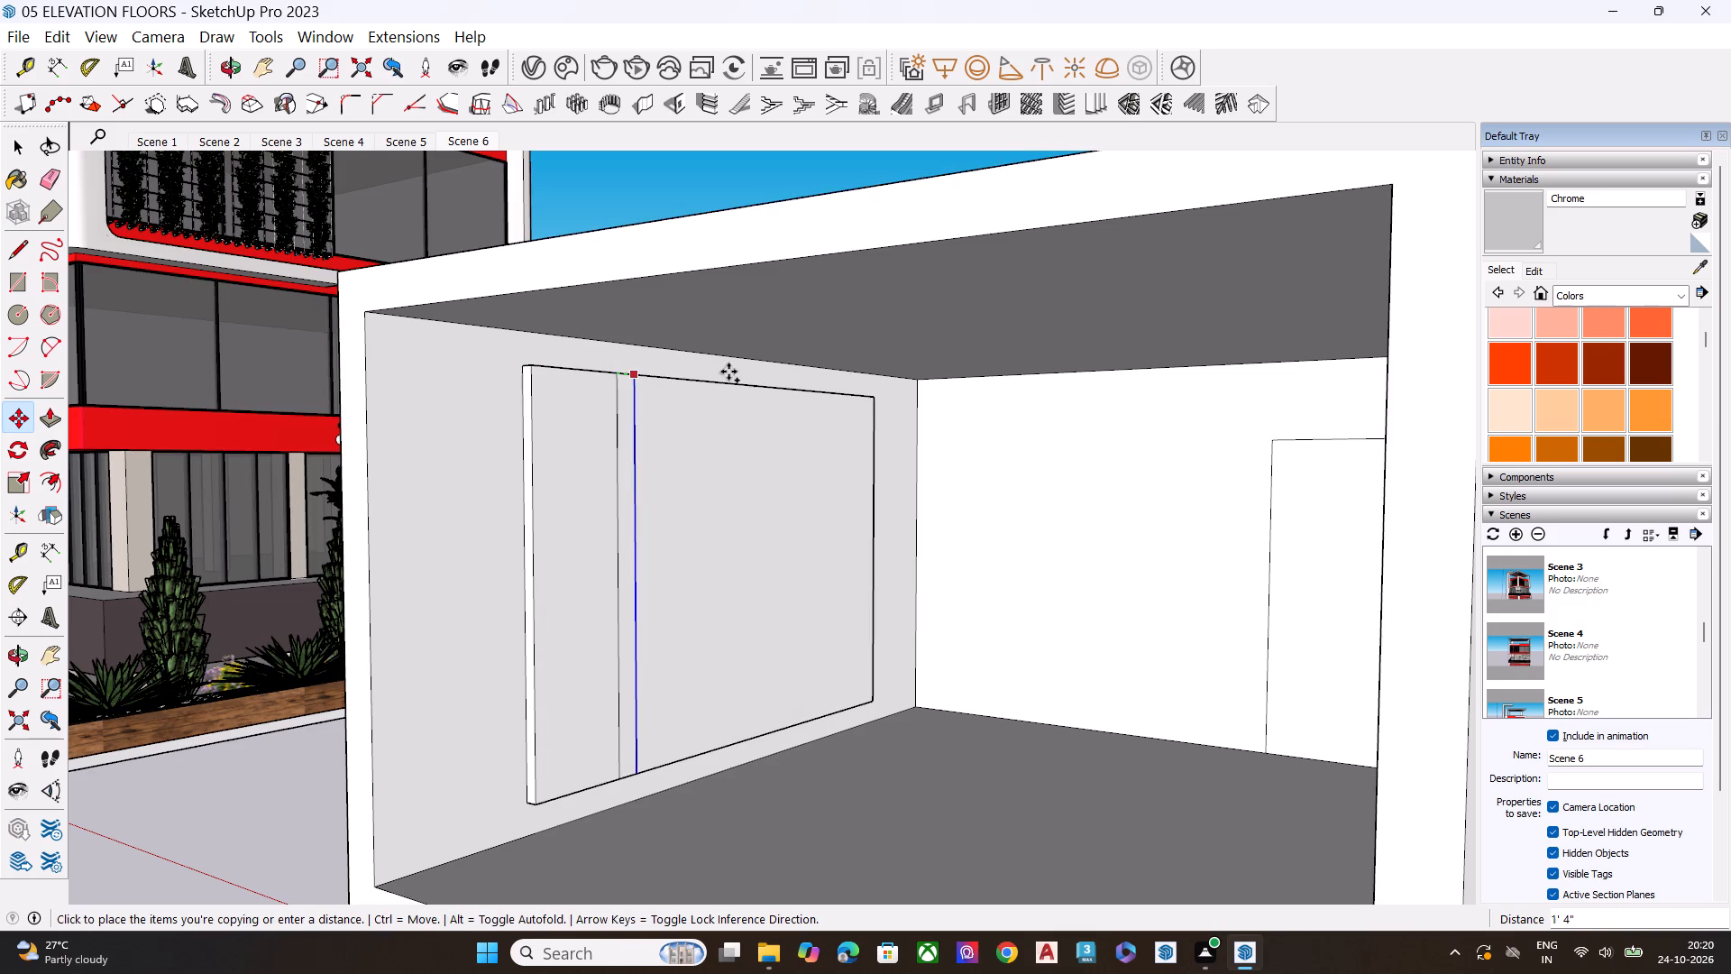
pyautogui.scroll(6, 767, 387)
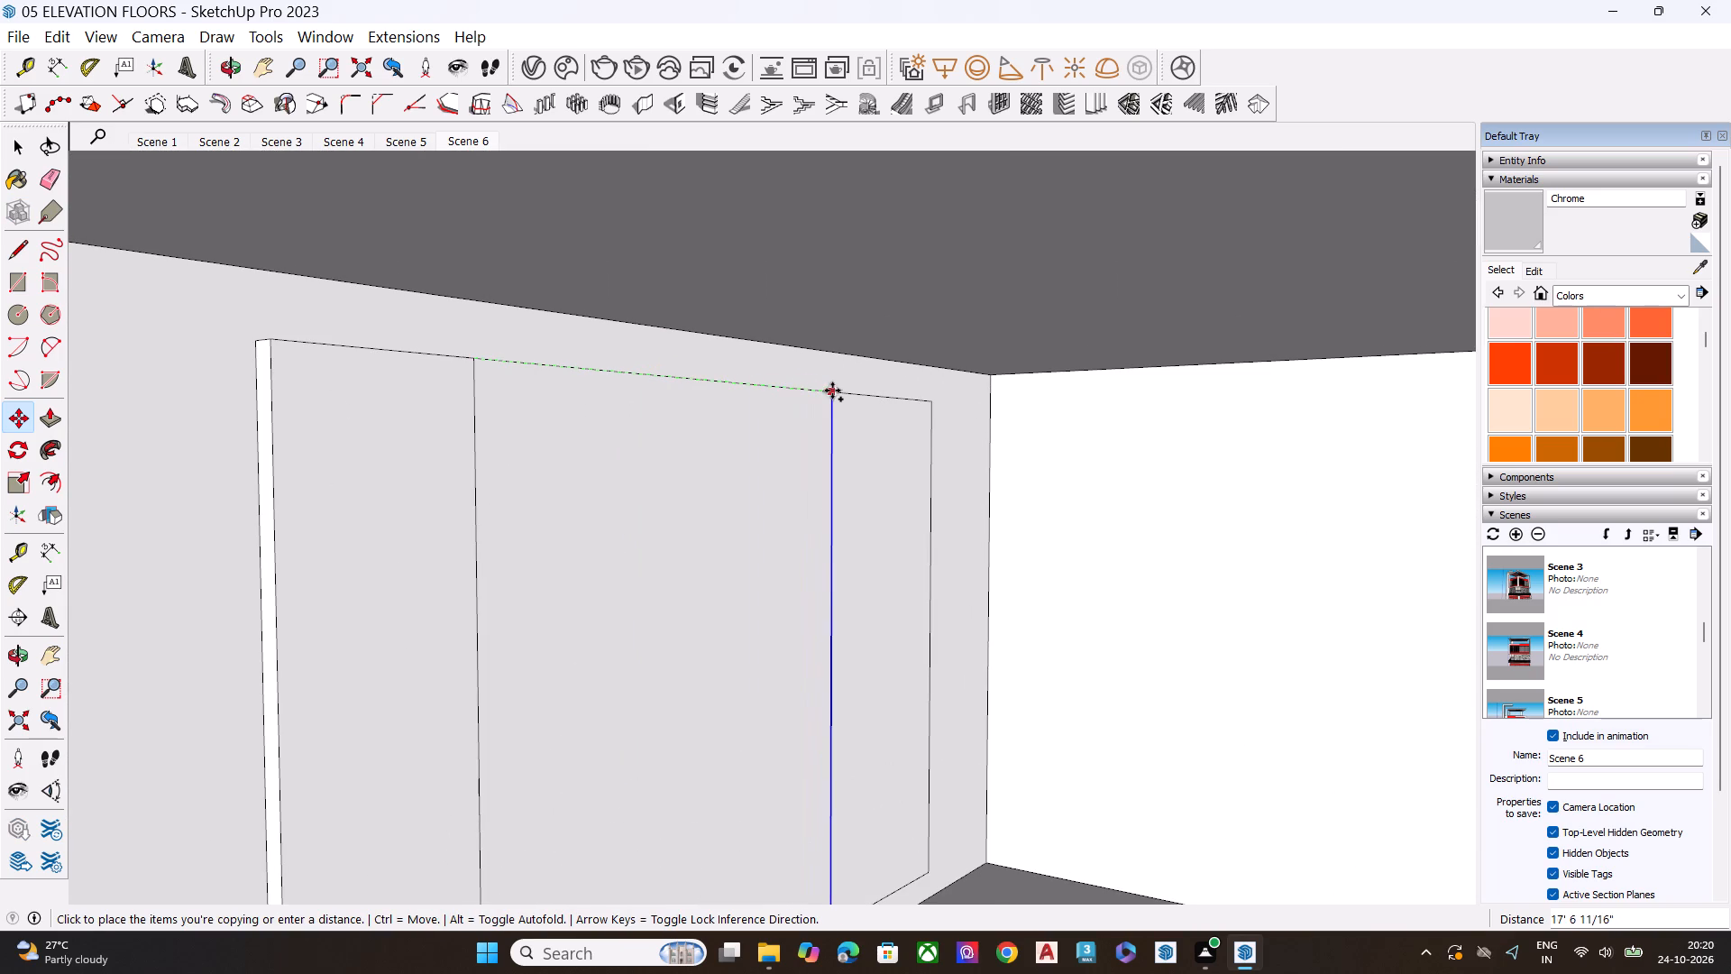
pyautogui.click(824, 394)
pyautogui.press('space')
pyautogui.scroll(-8, 687, 417)
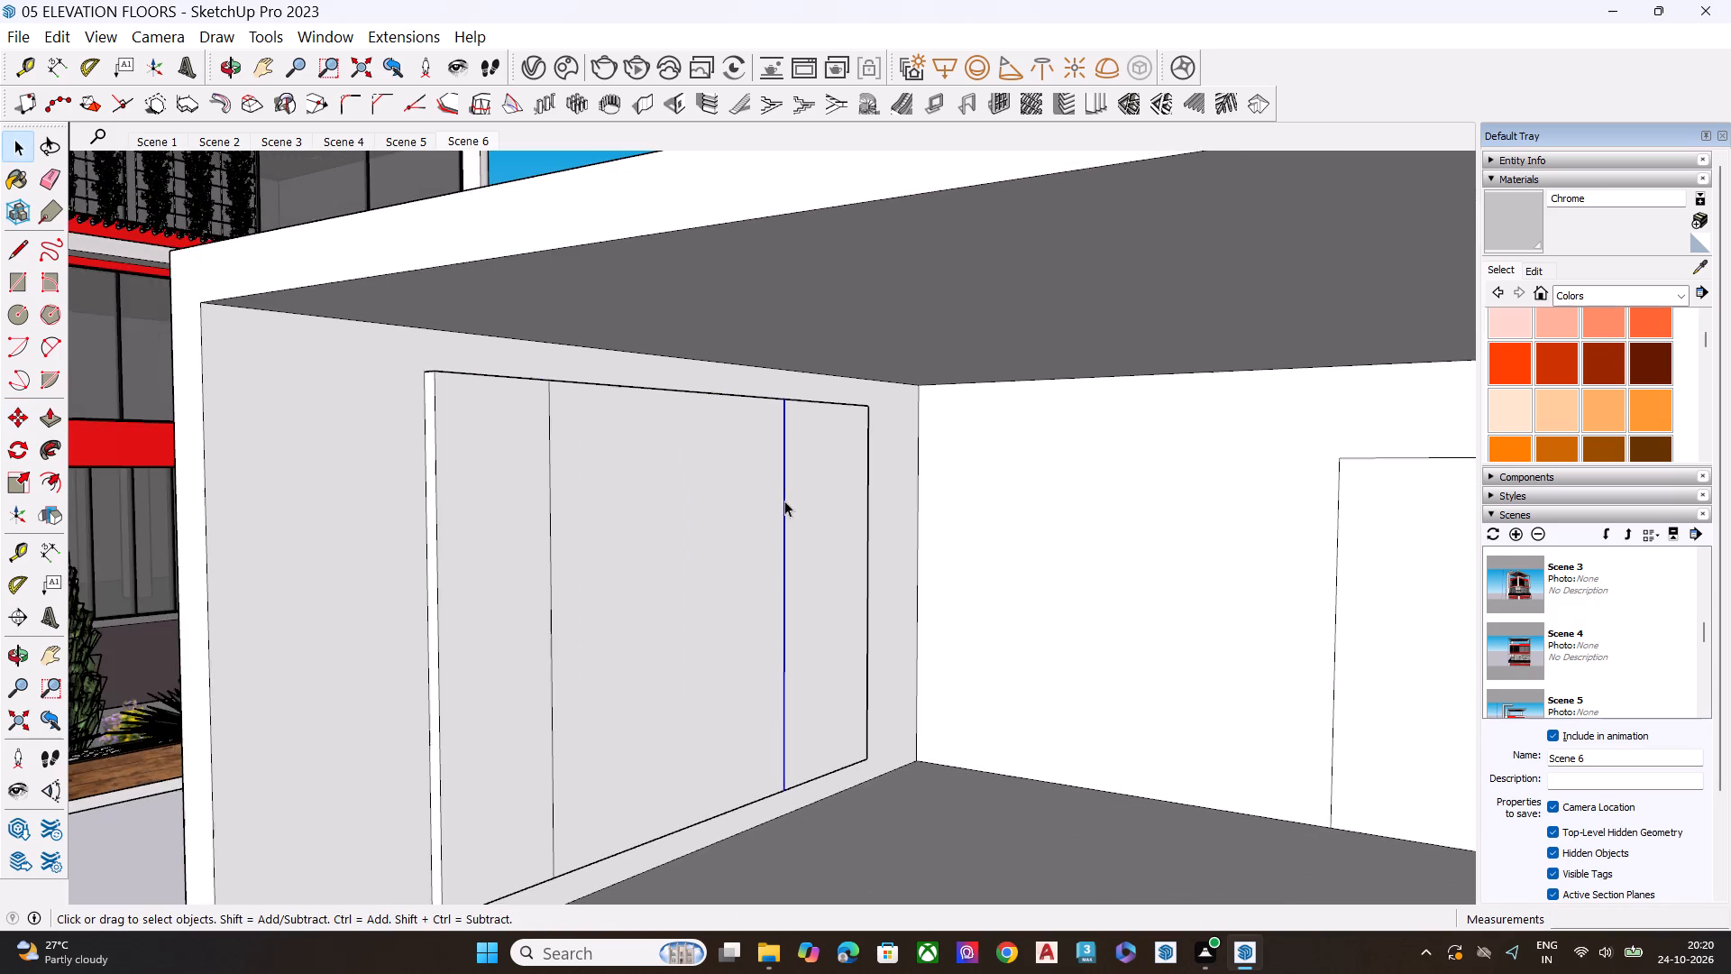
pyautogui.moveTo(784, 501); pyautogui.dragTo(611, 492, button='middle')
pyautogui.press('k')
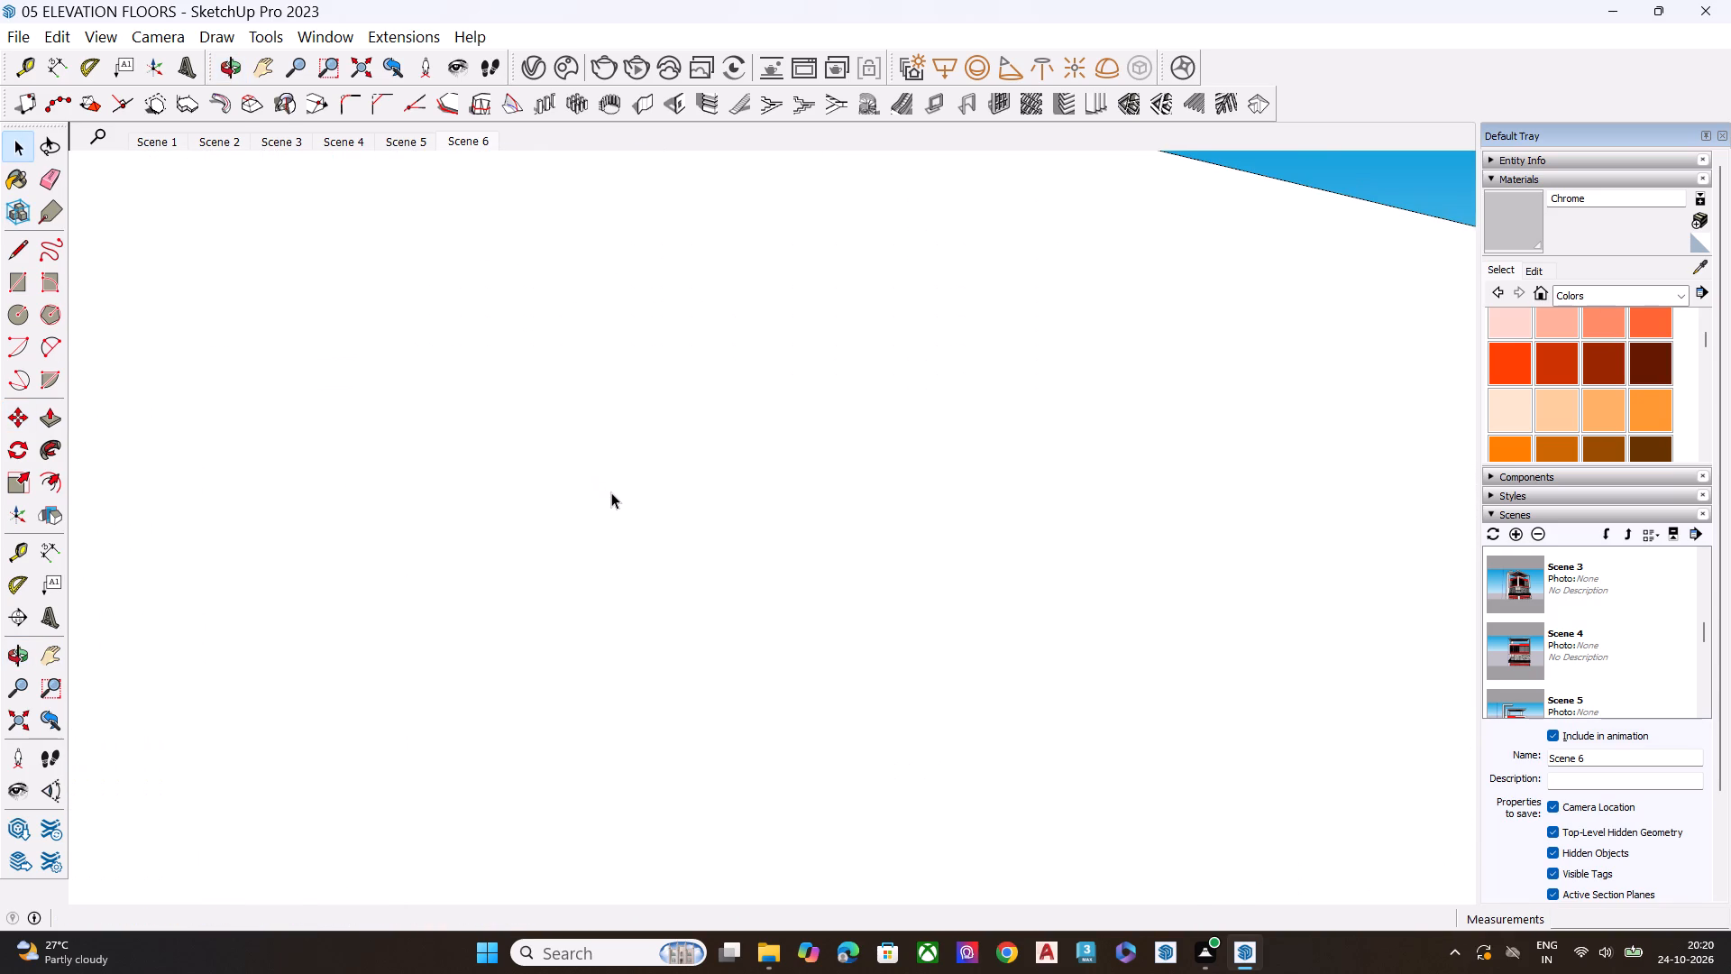
# Turn off the display of back edges and clear the selection.
pyautogui.scroll(-7, 675, 473)
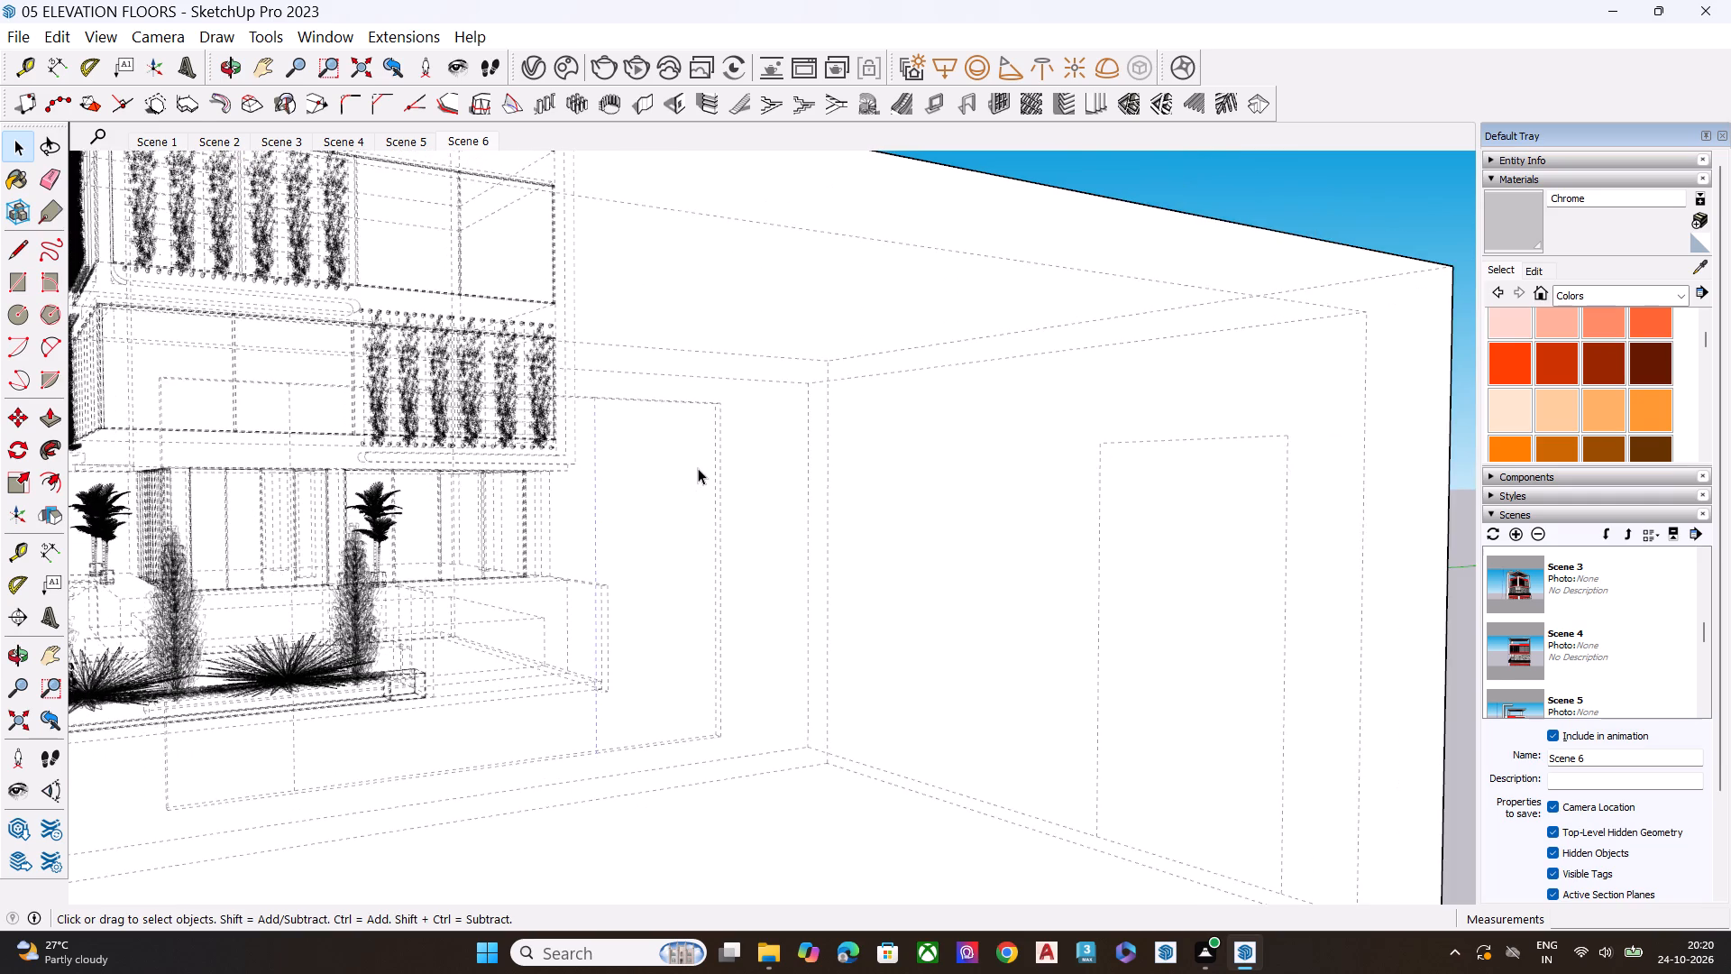
pyautogui.scroll(-8, 698, 468)
pyautogui.moveTo(600, 499); pyautogui.dragTo(774, 437, button='middle')
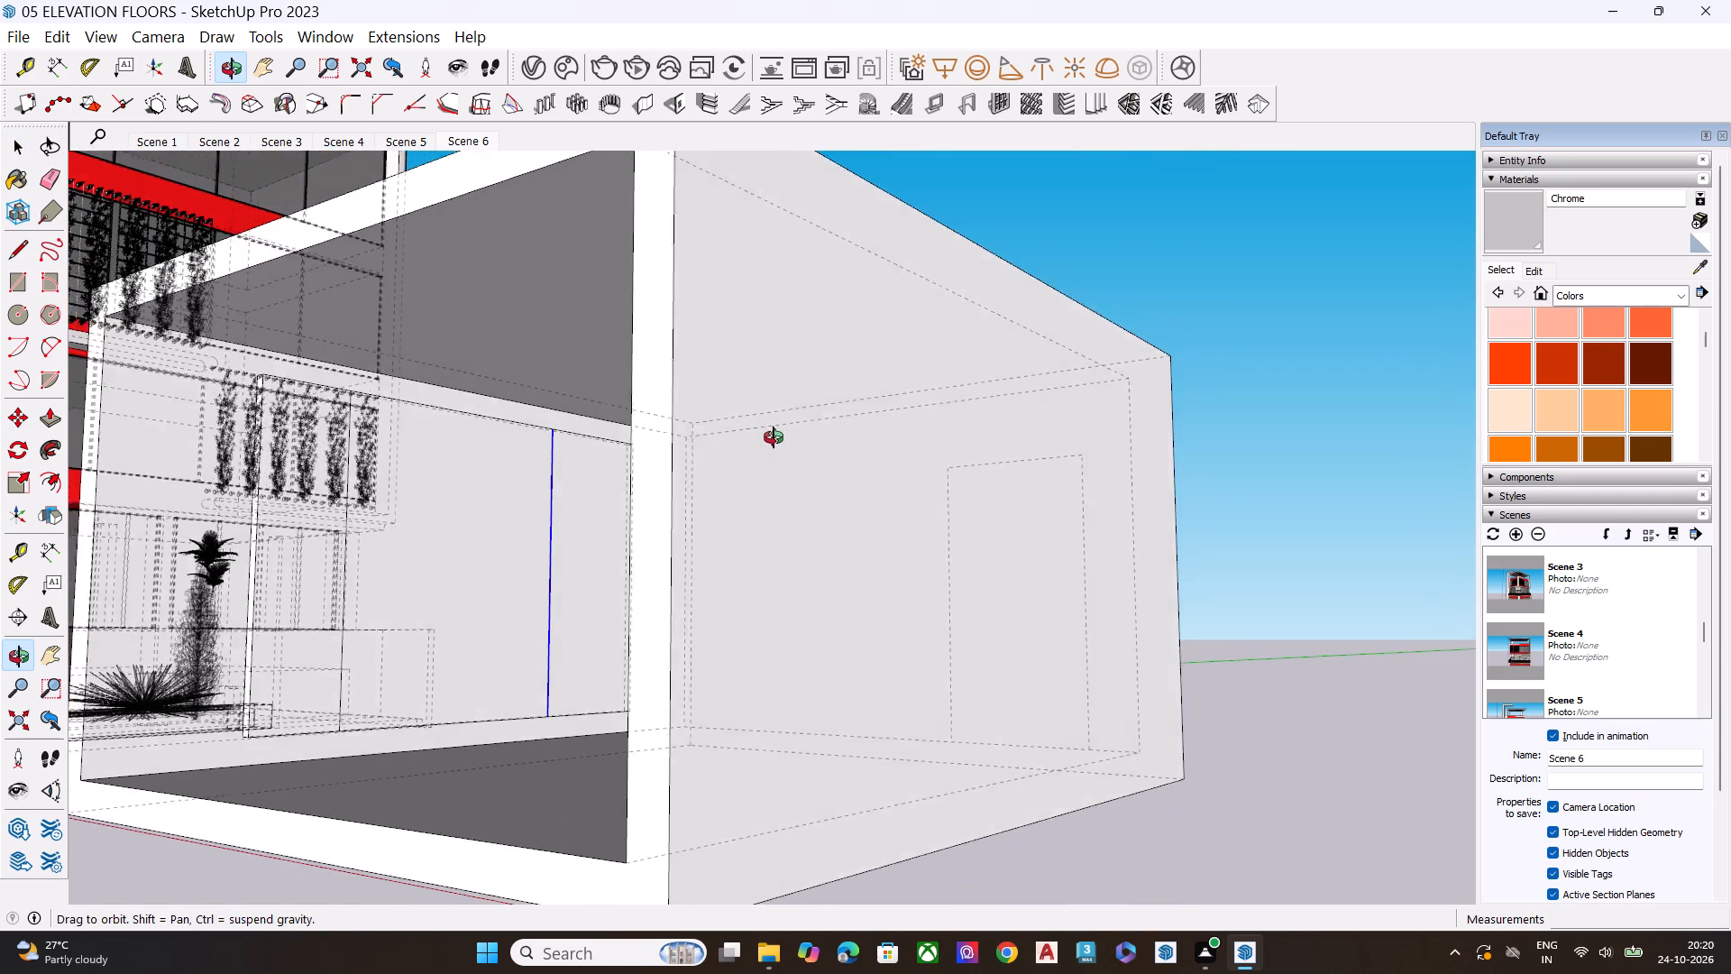
pyautogui.moveTo(774, 437); pyautogui.dragTo(801, 468, button='middle')
pyautogui.press('k')
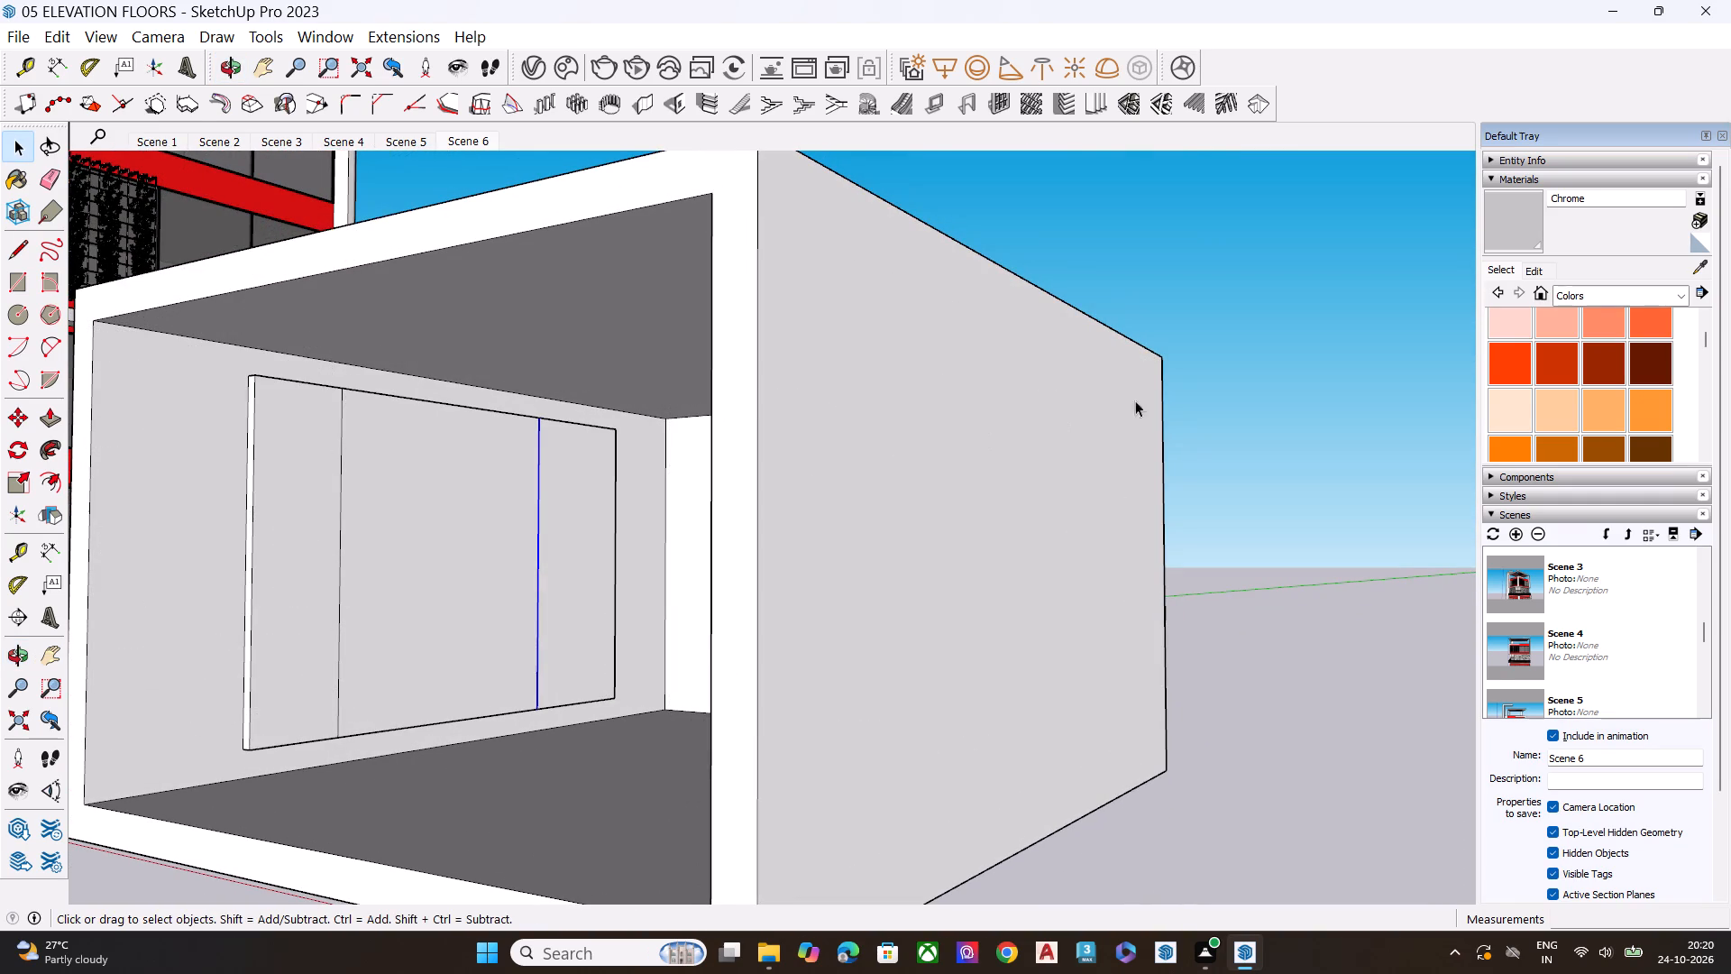
pyautogui.press('space')
pyautogui.click(1222, 380)
# Copy the side-wall panel's front dividing line 3' 10" along the panel toward the back wall.
pyautogui.scroll(6, 267, 555)
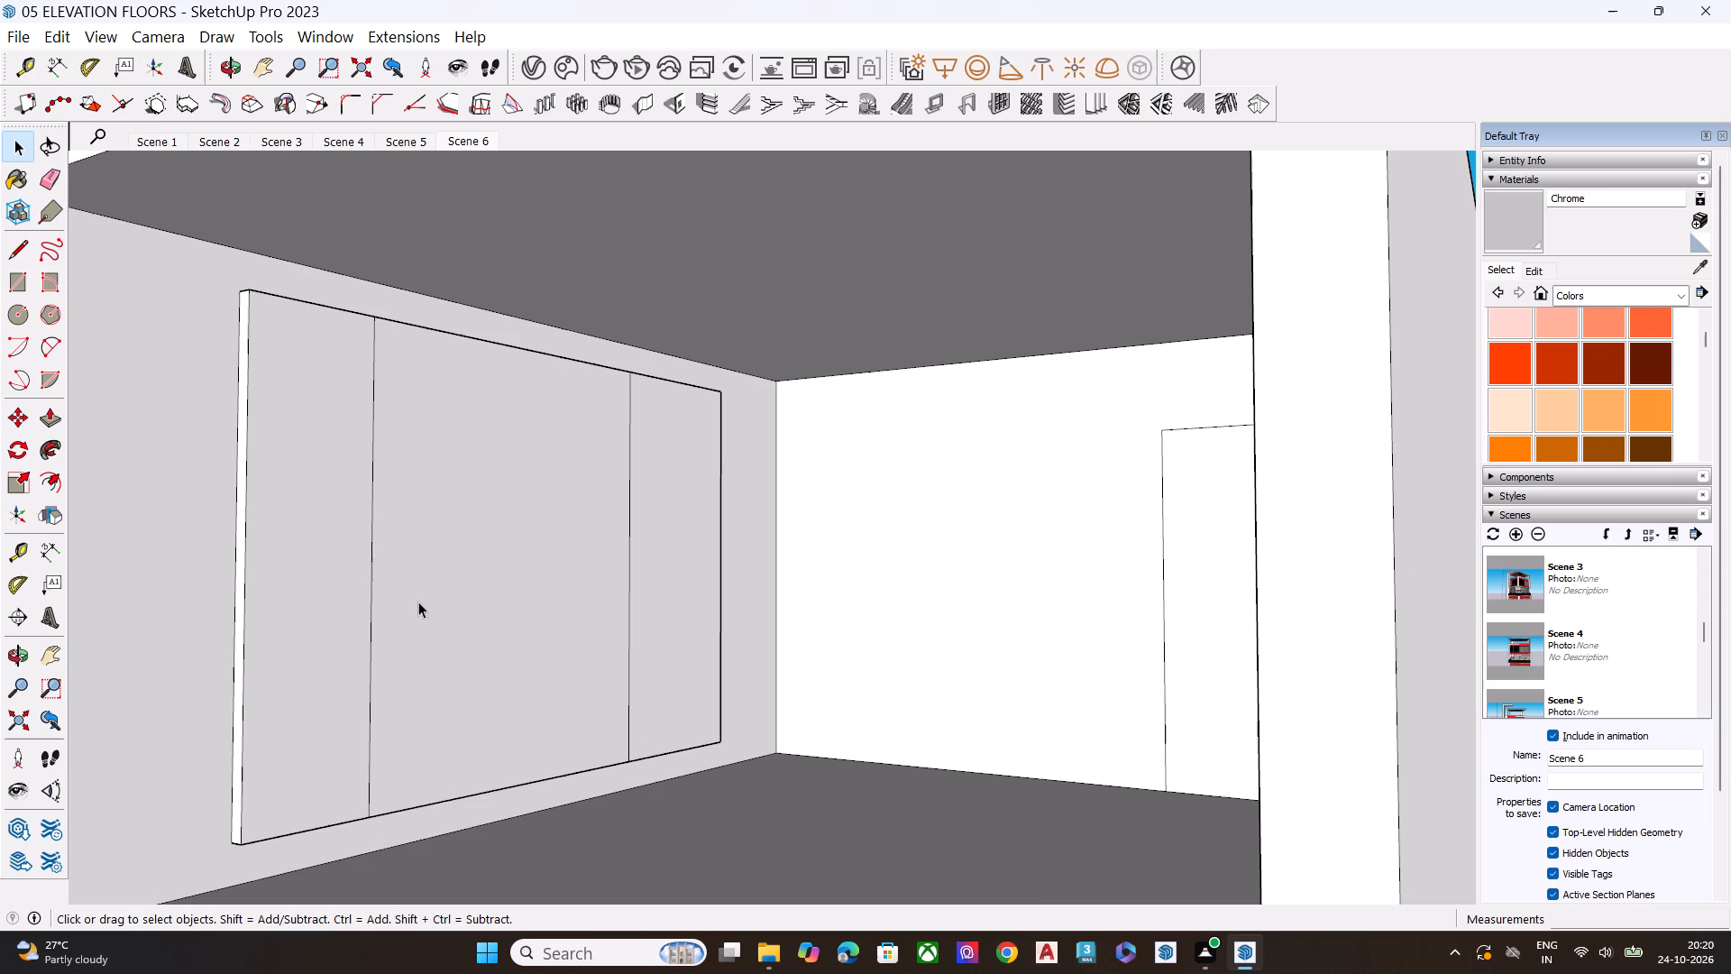
pyautogui.click(369, 591)
pyautogui.press('m')
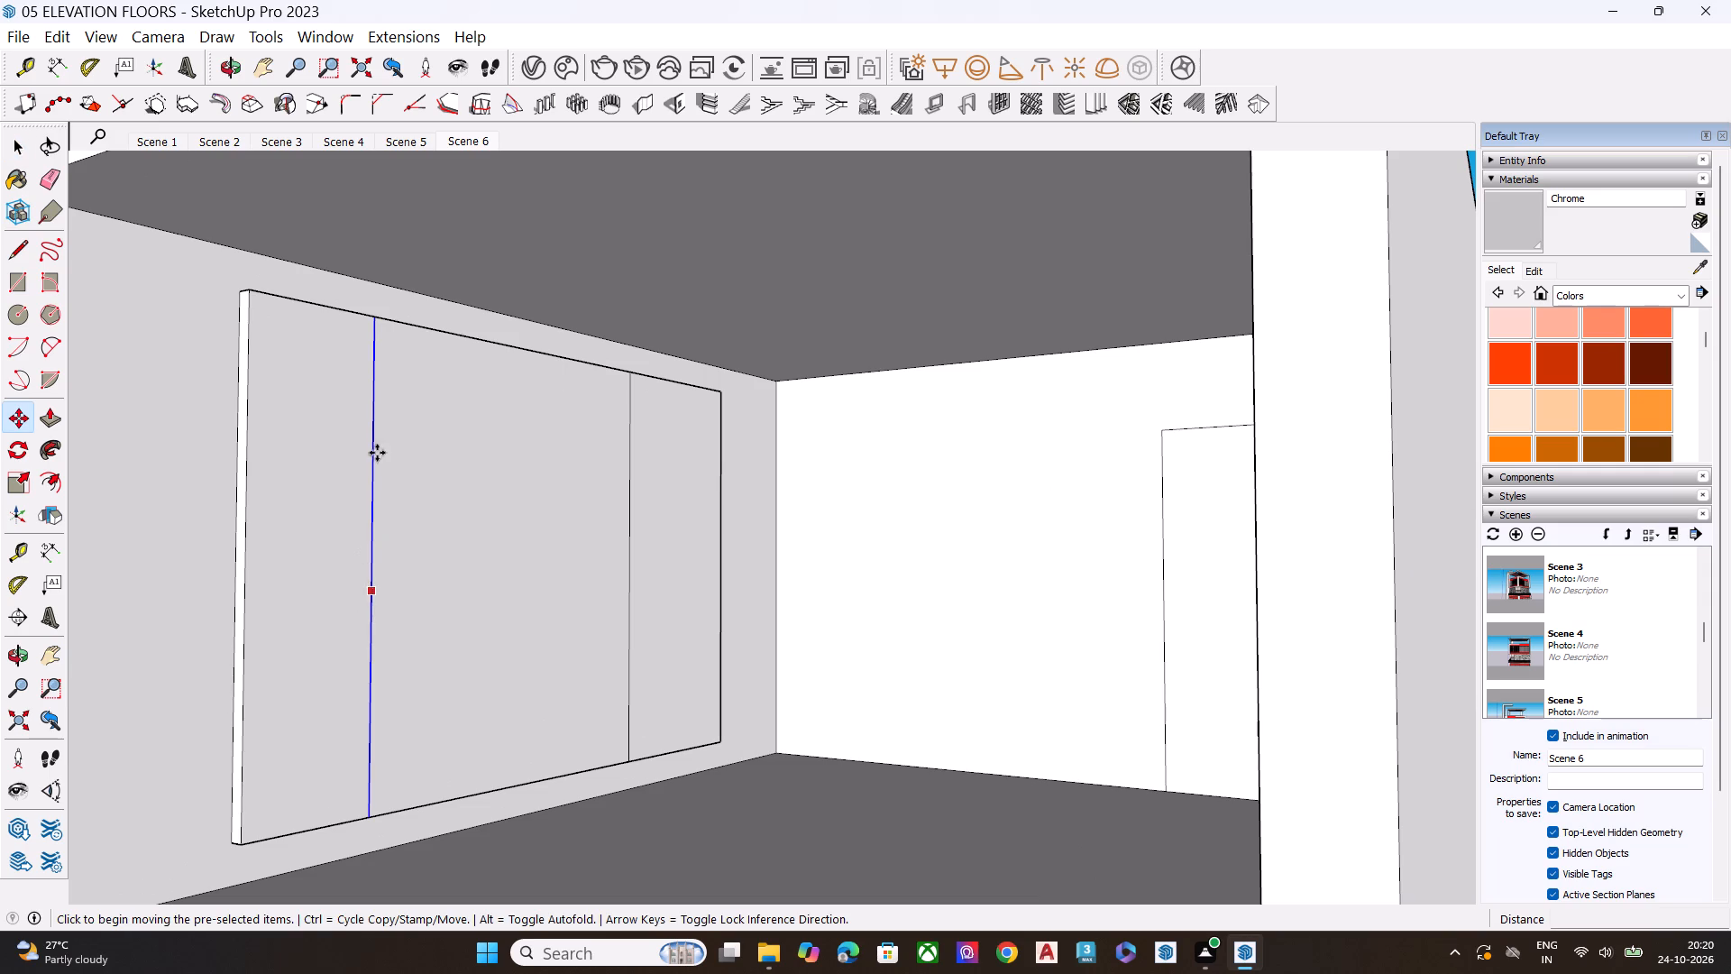
pyautogui.click(375, 316)
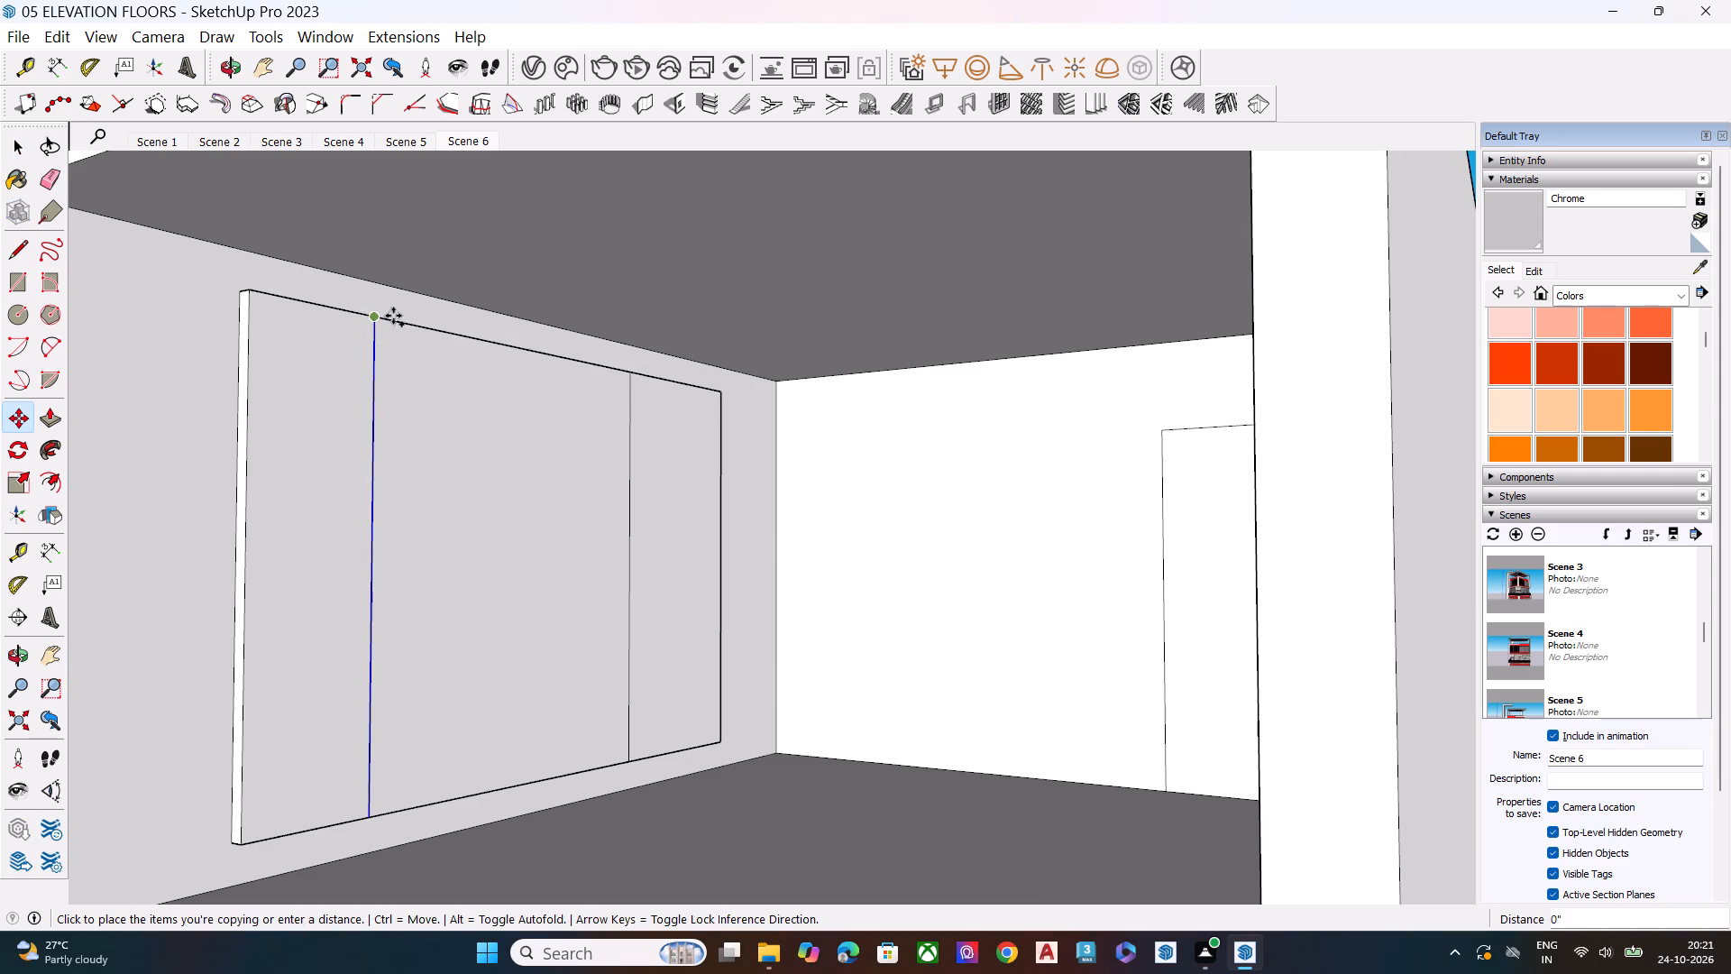
pyautogui.click(444, 328)
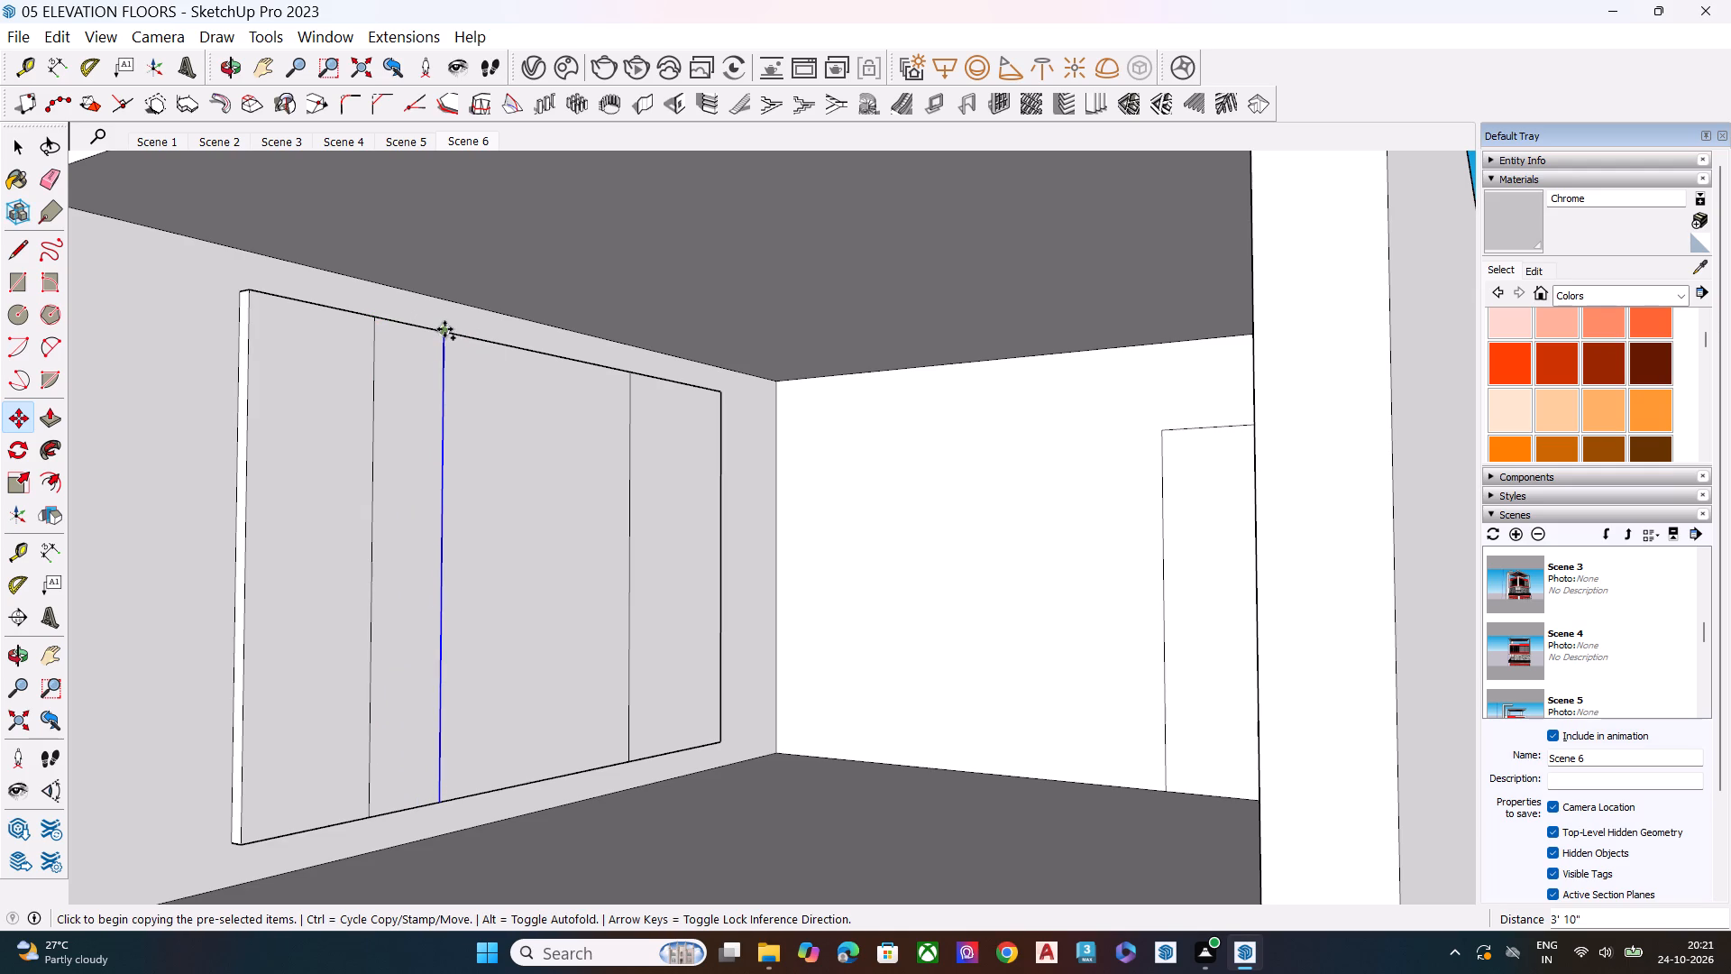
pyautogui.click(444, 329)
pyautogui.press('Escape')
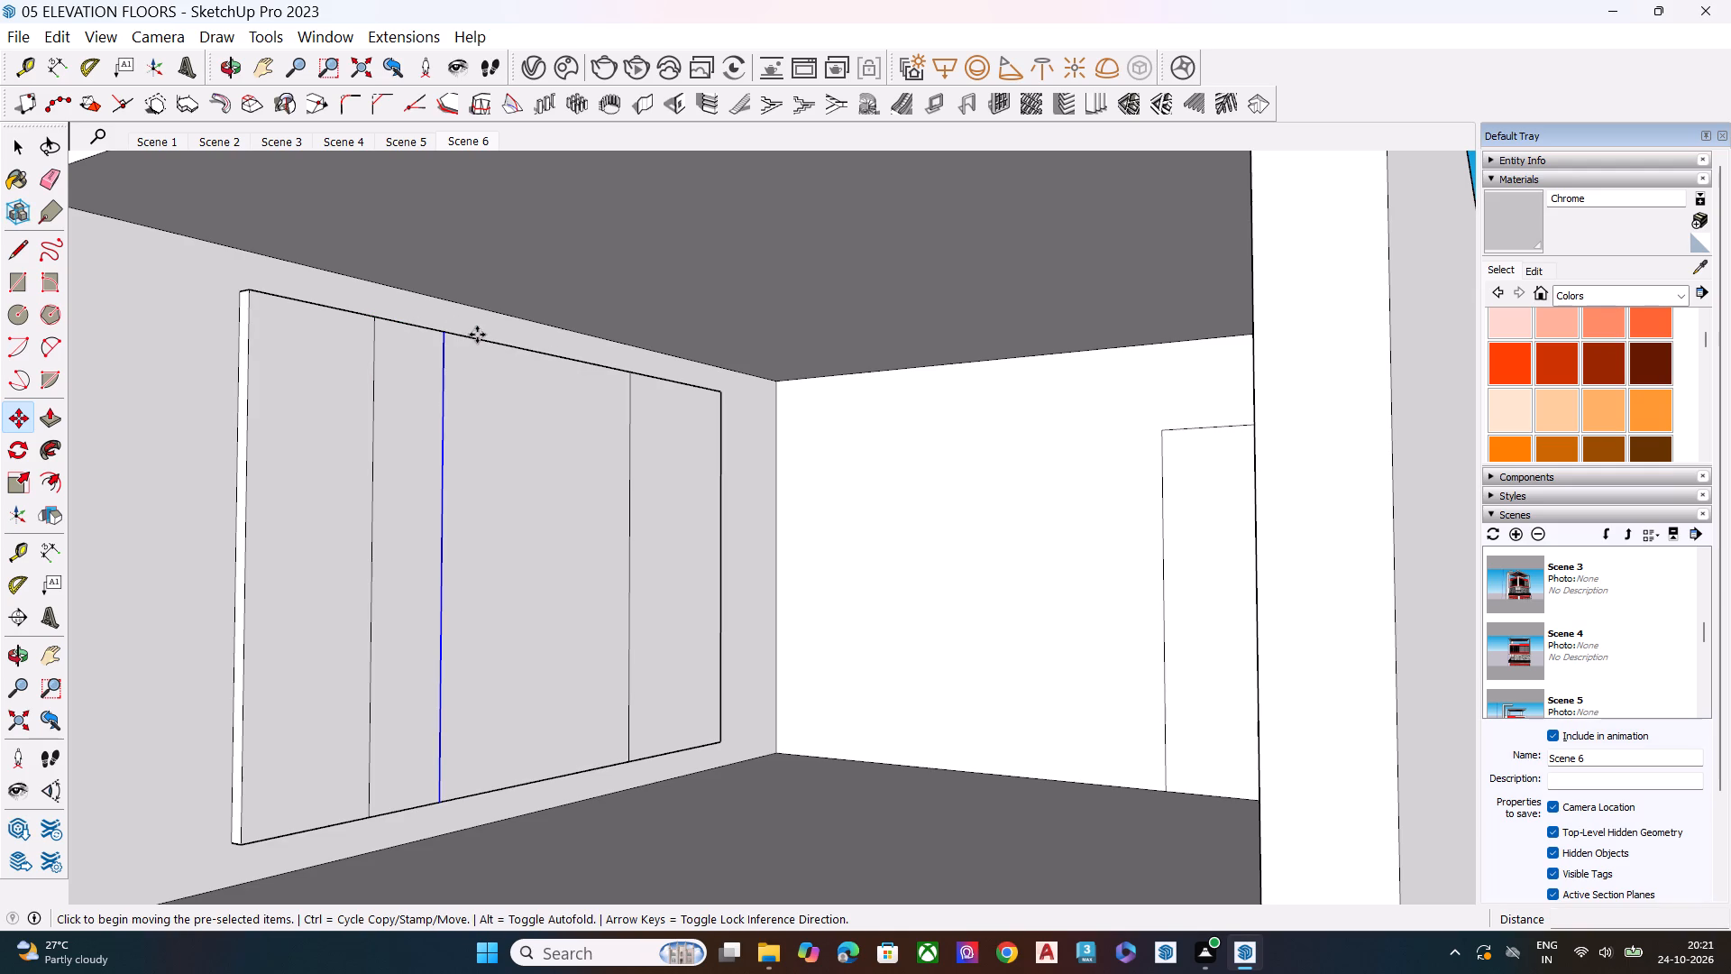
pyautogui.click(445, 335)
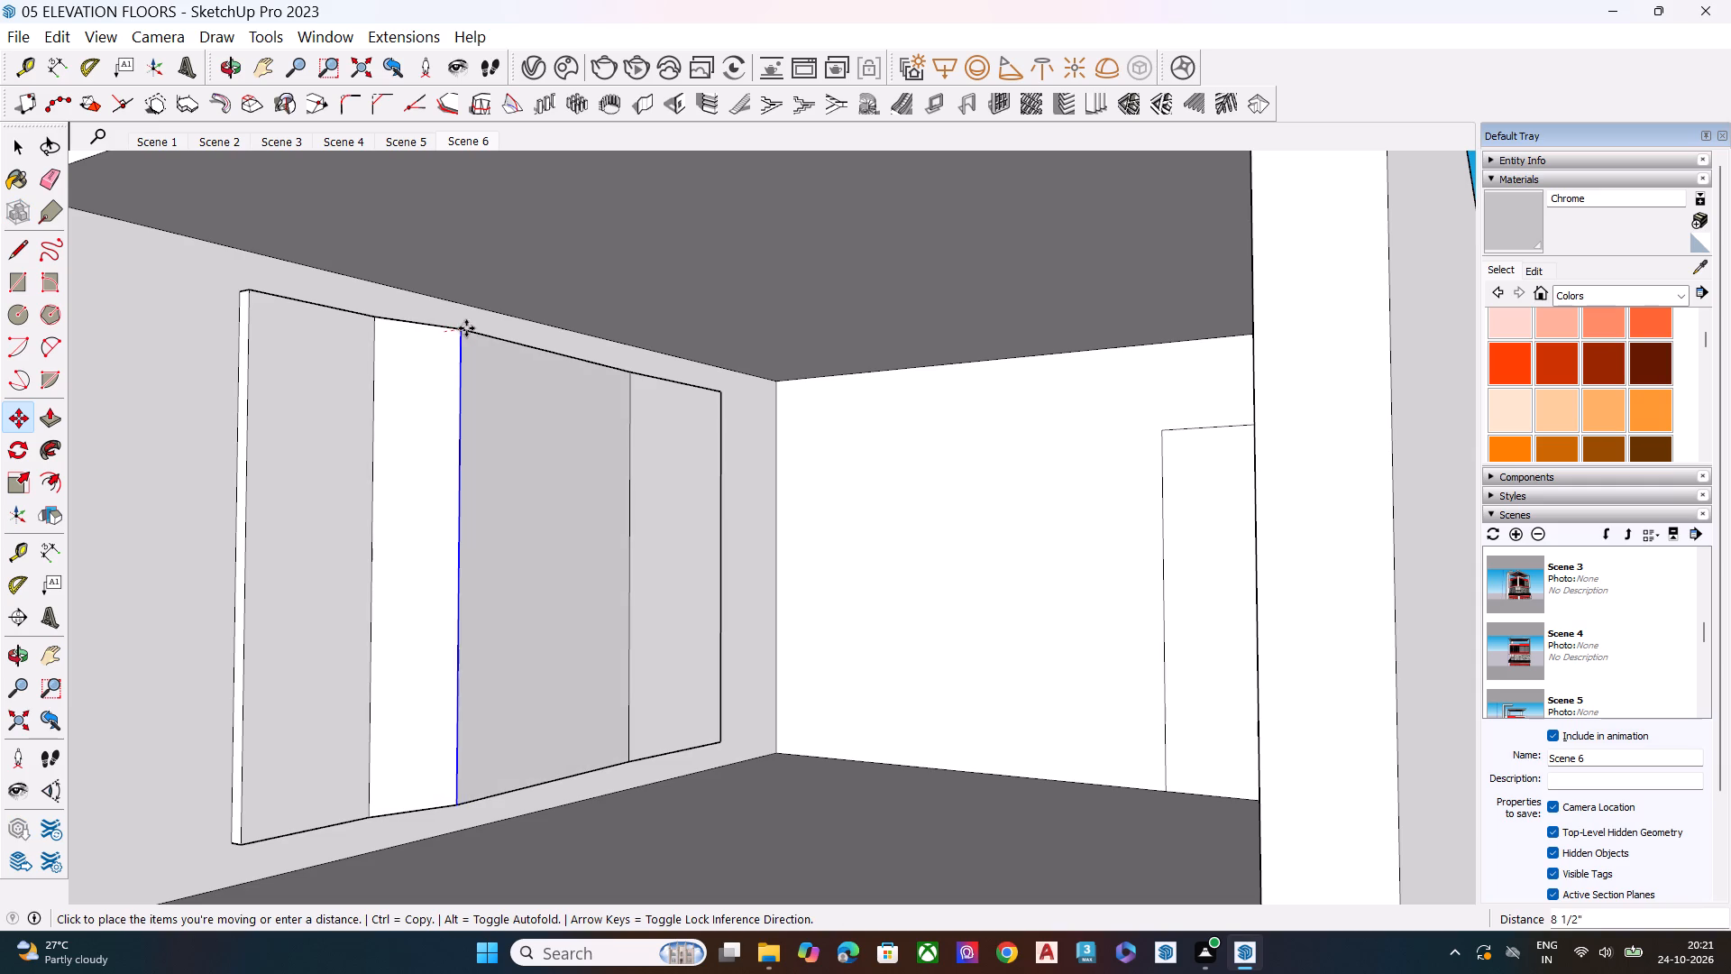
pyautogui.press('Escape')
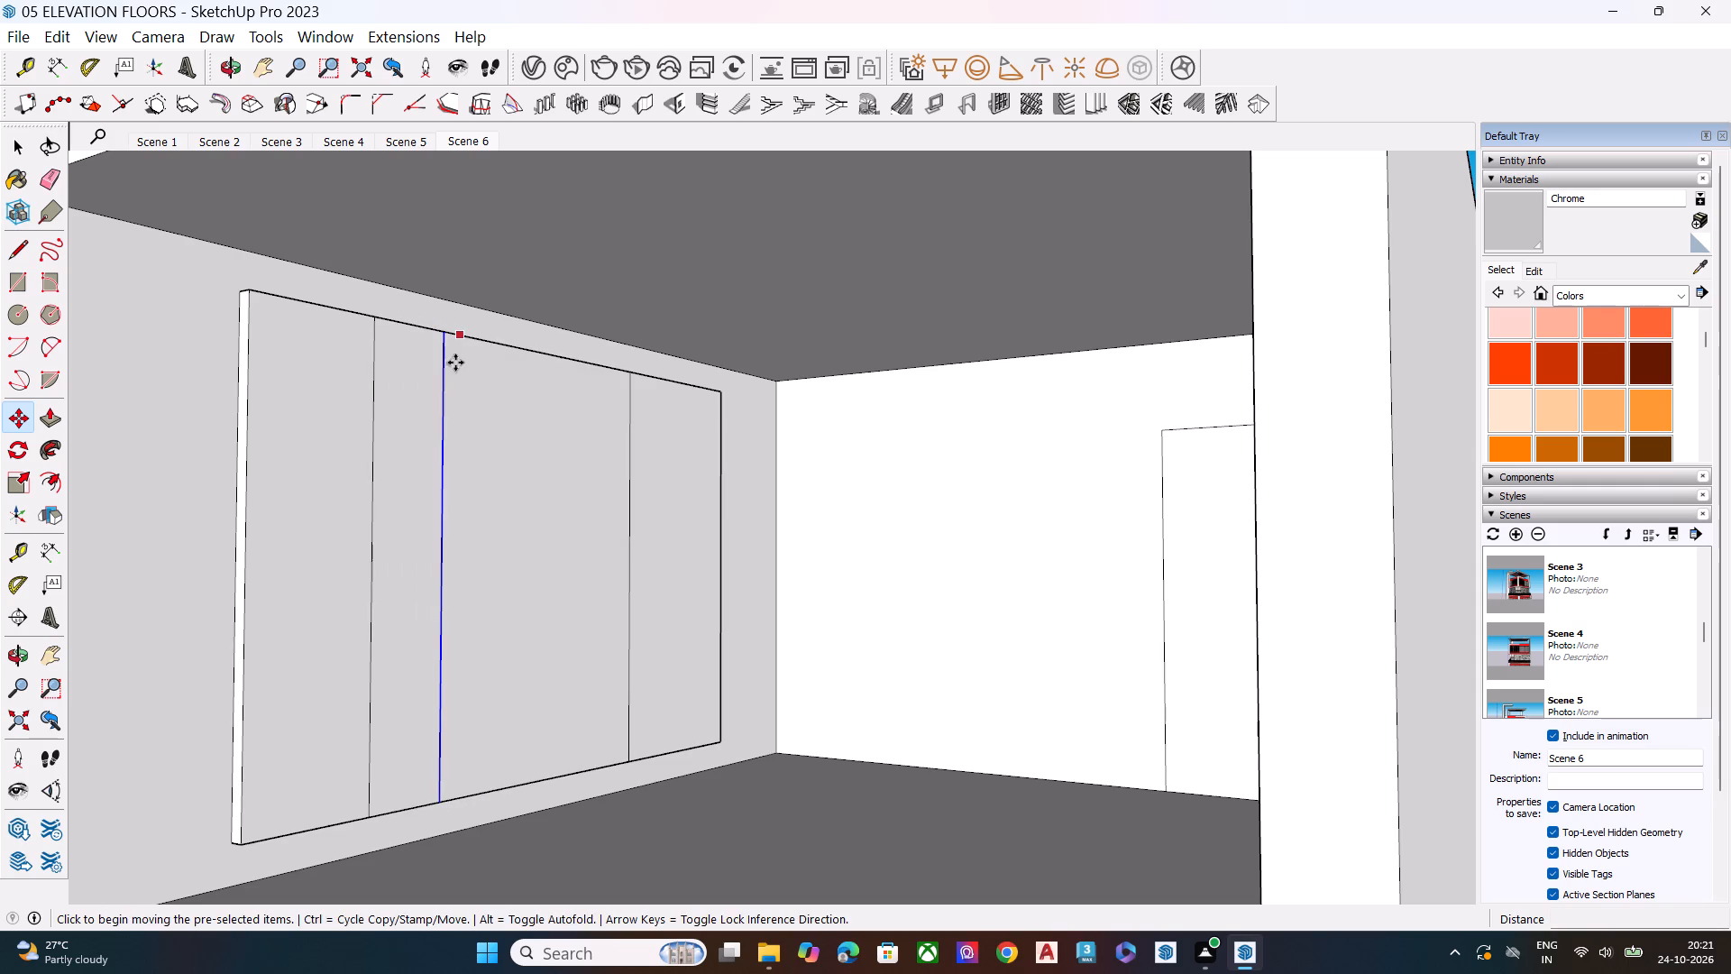
# Copy the newest dividing line about 4' 6" toward the back wall, and copy that line once more before the rear divider.
pyautogui.press('space')
pyautogui.press('m')
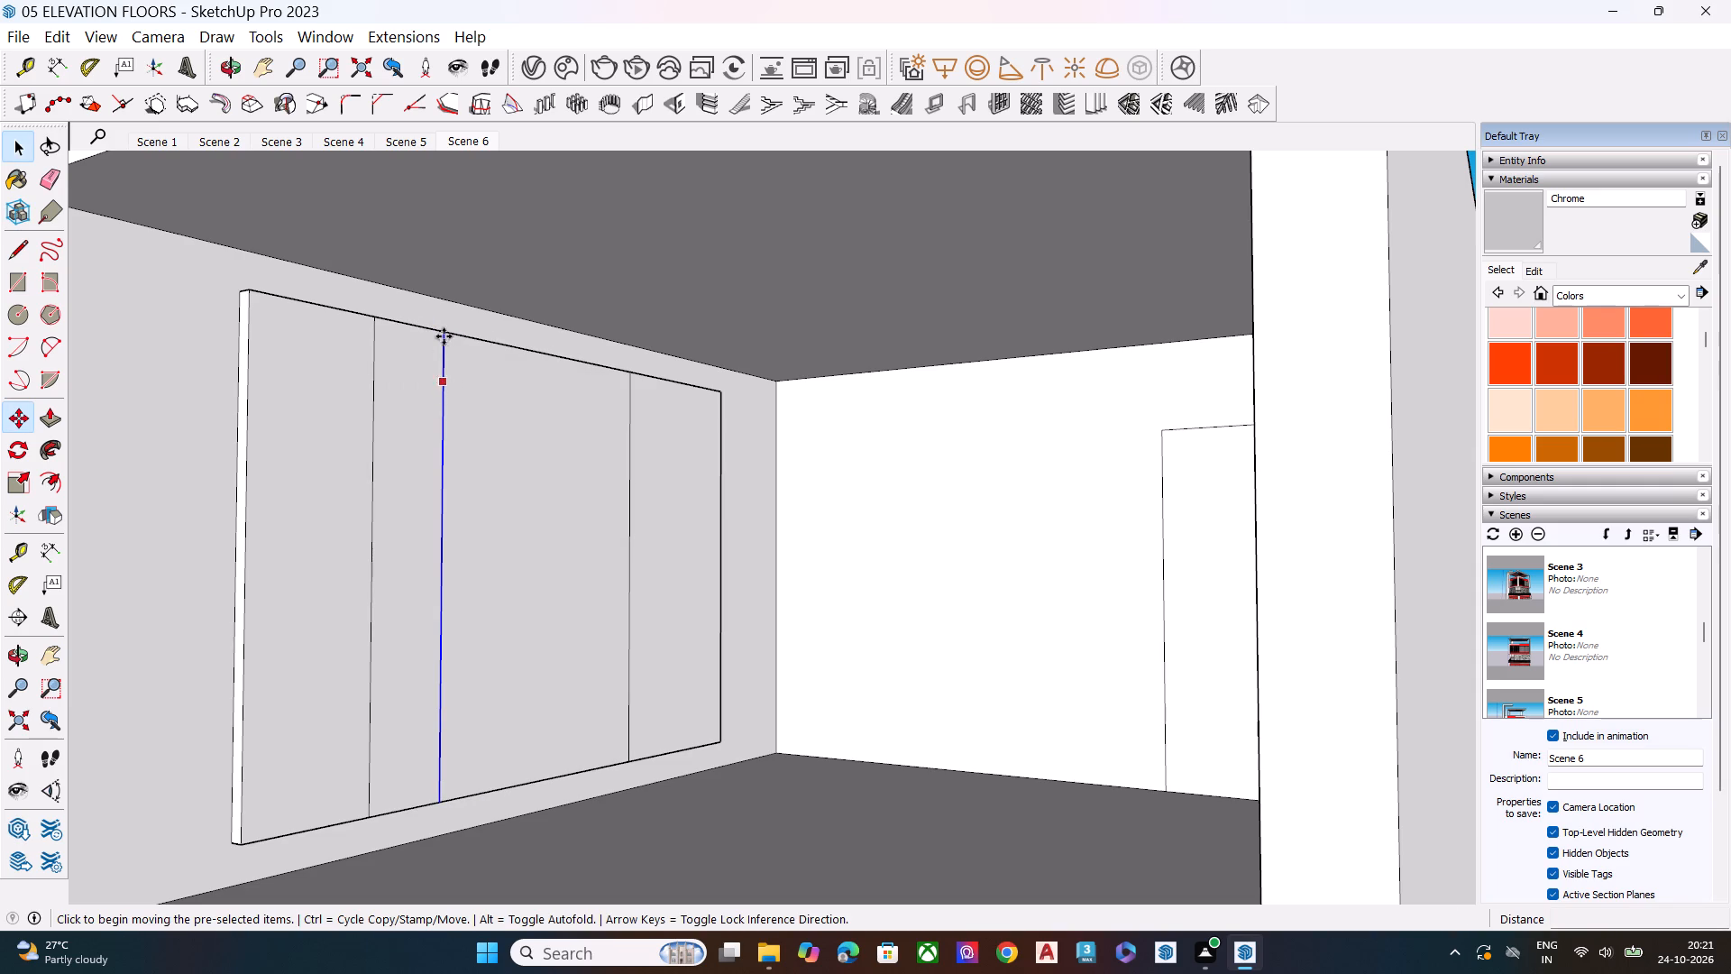
pyautogui.click(444, 332)
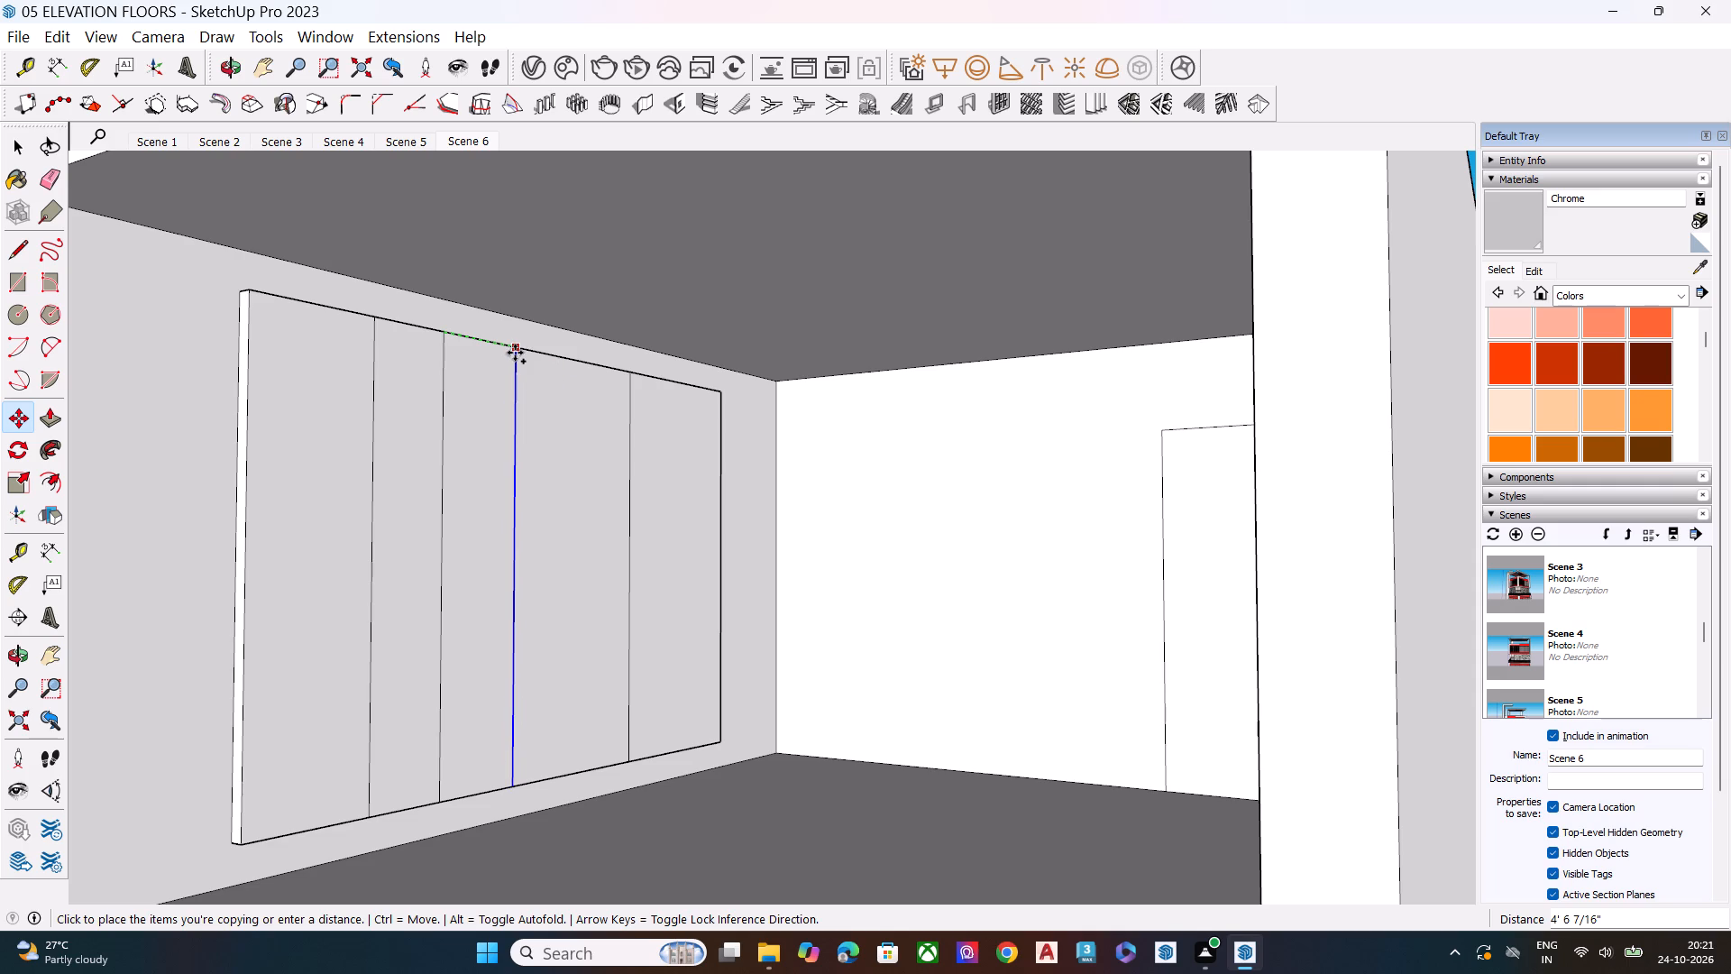
pyautogui.click(514, 353)
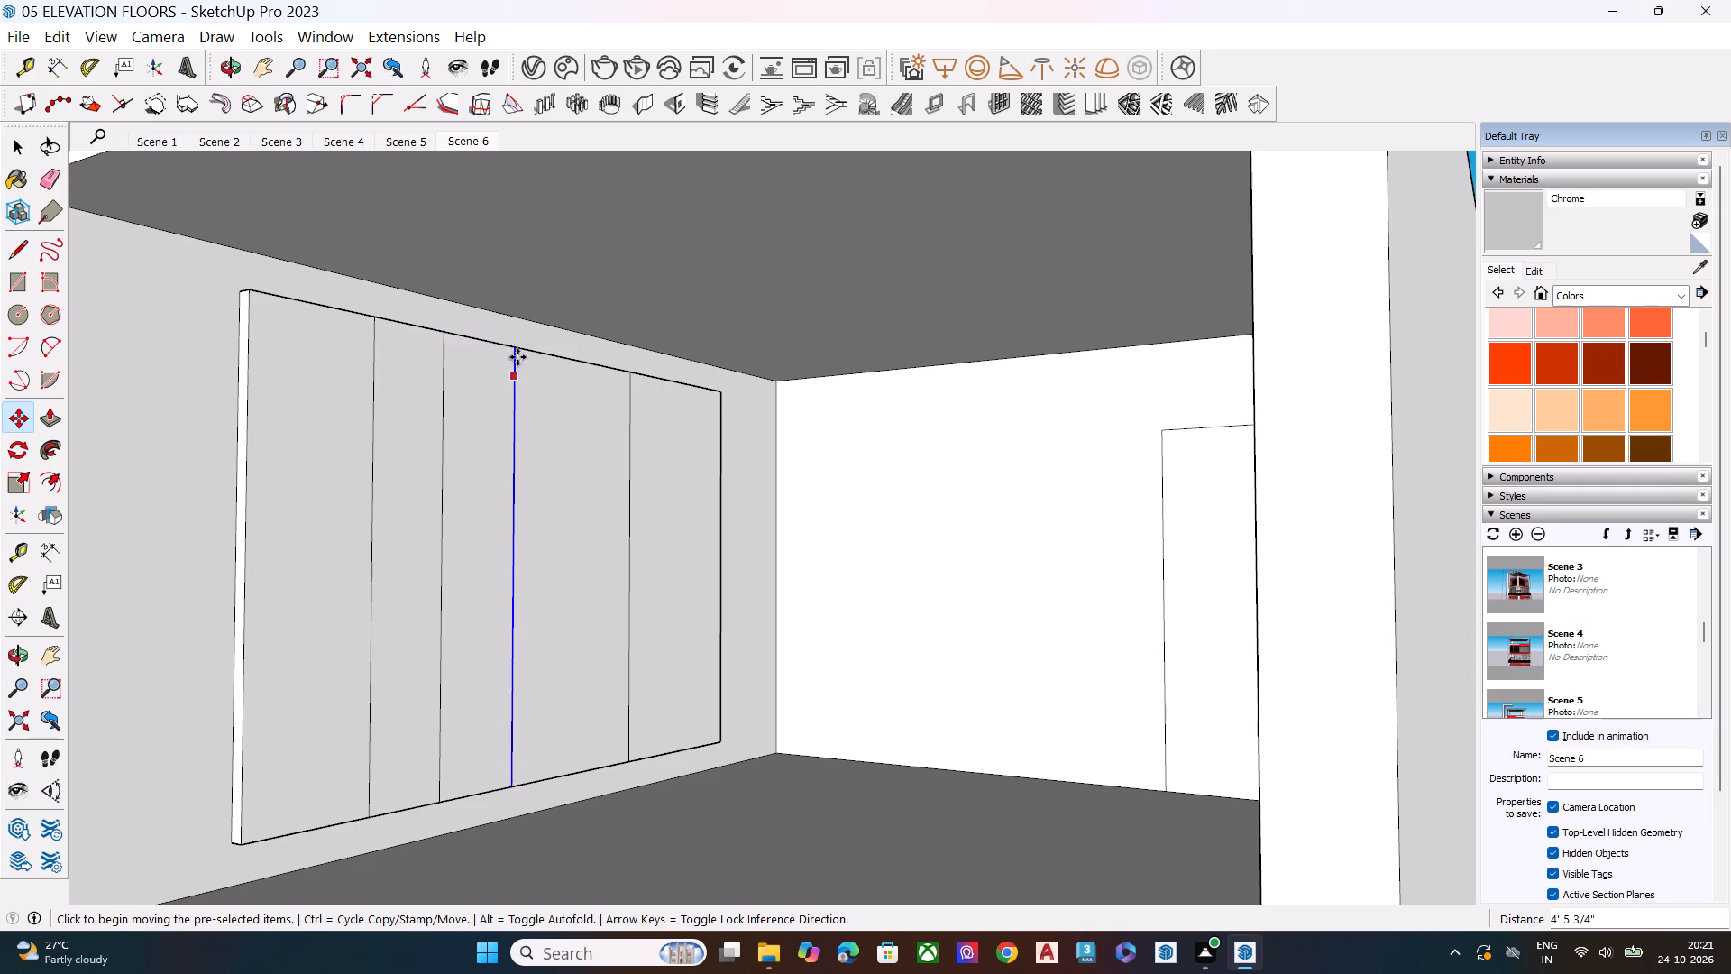
pyautogui.click(515, 345)
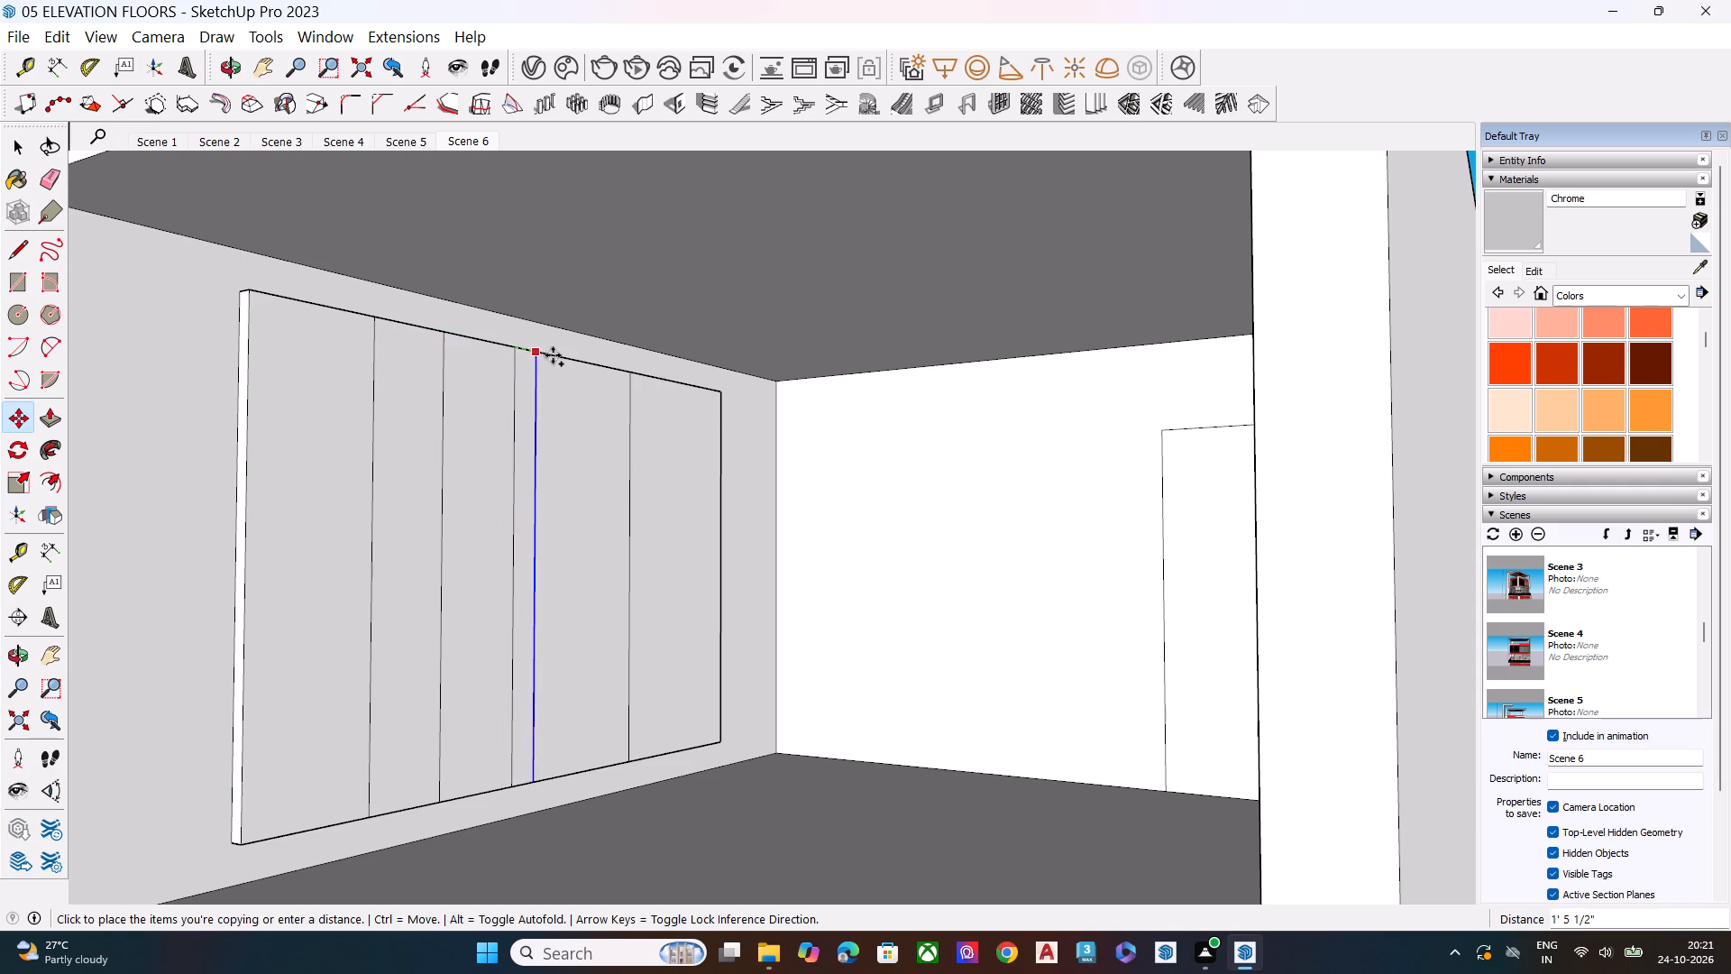
pyautogui.click(570, 360)
pyautogui.press('space')
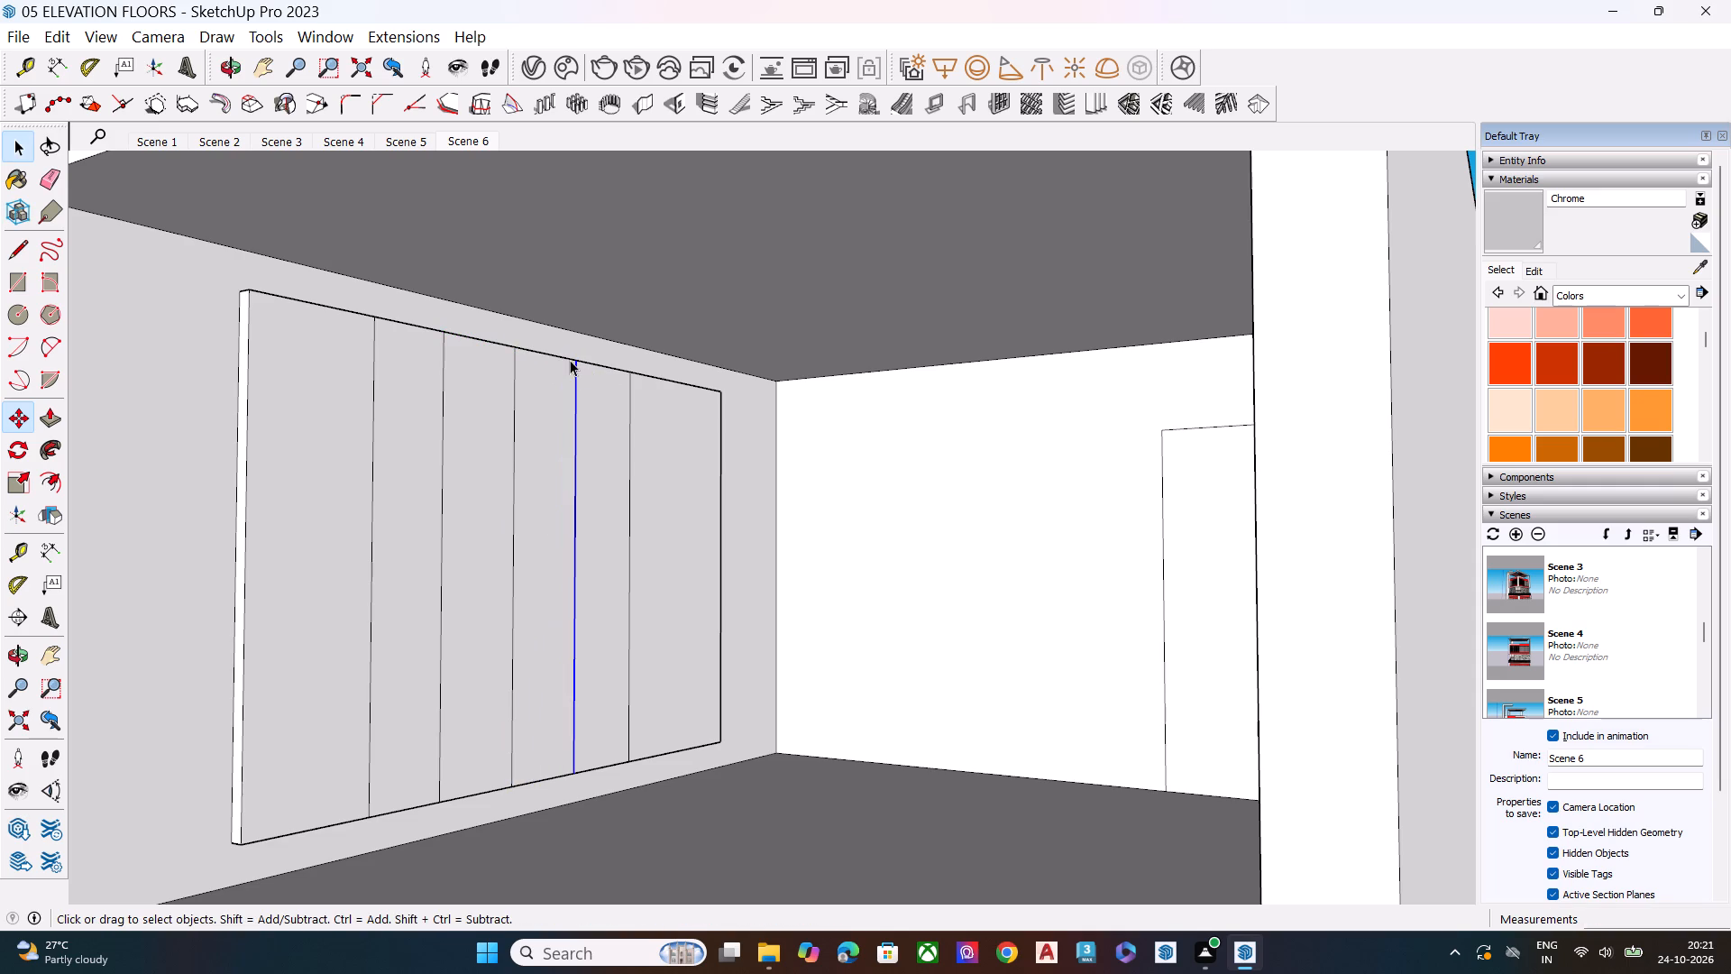
# Draw an arch with a 1' 11" bulge between the panel's first and second dividing lines, near the panel's top edge.
pyautogui.press('a')
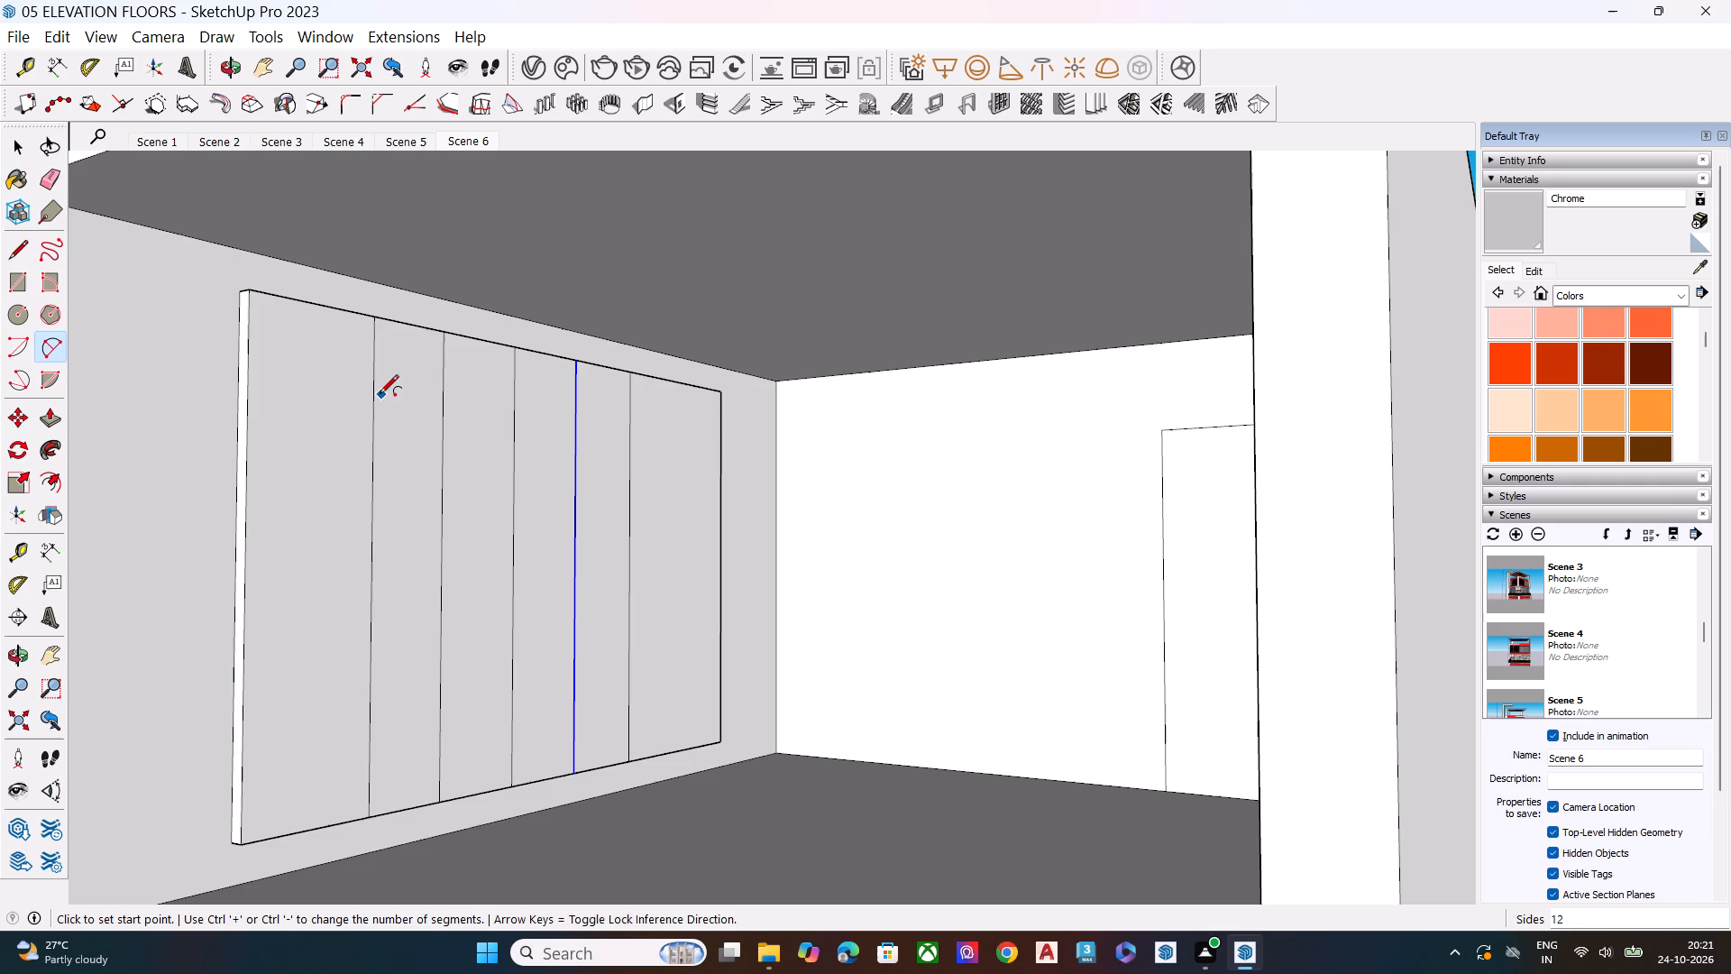
pyautogui.scroll(-7, 382, 395)
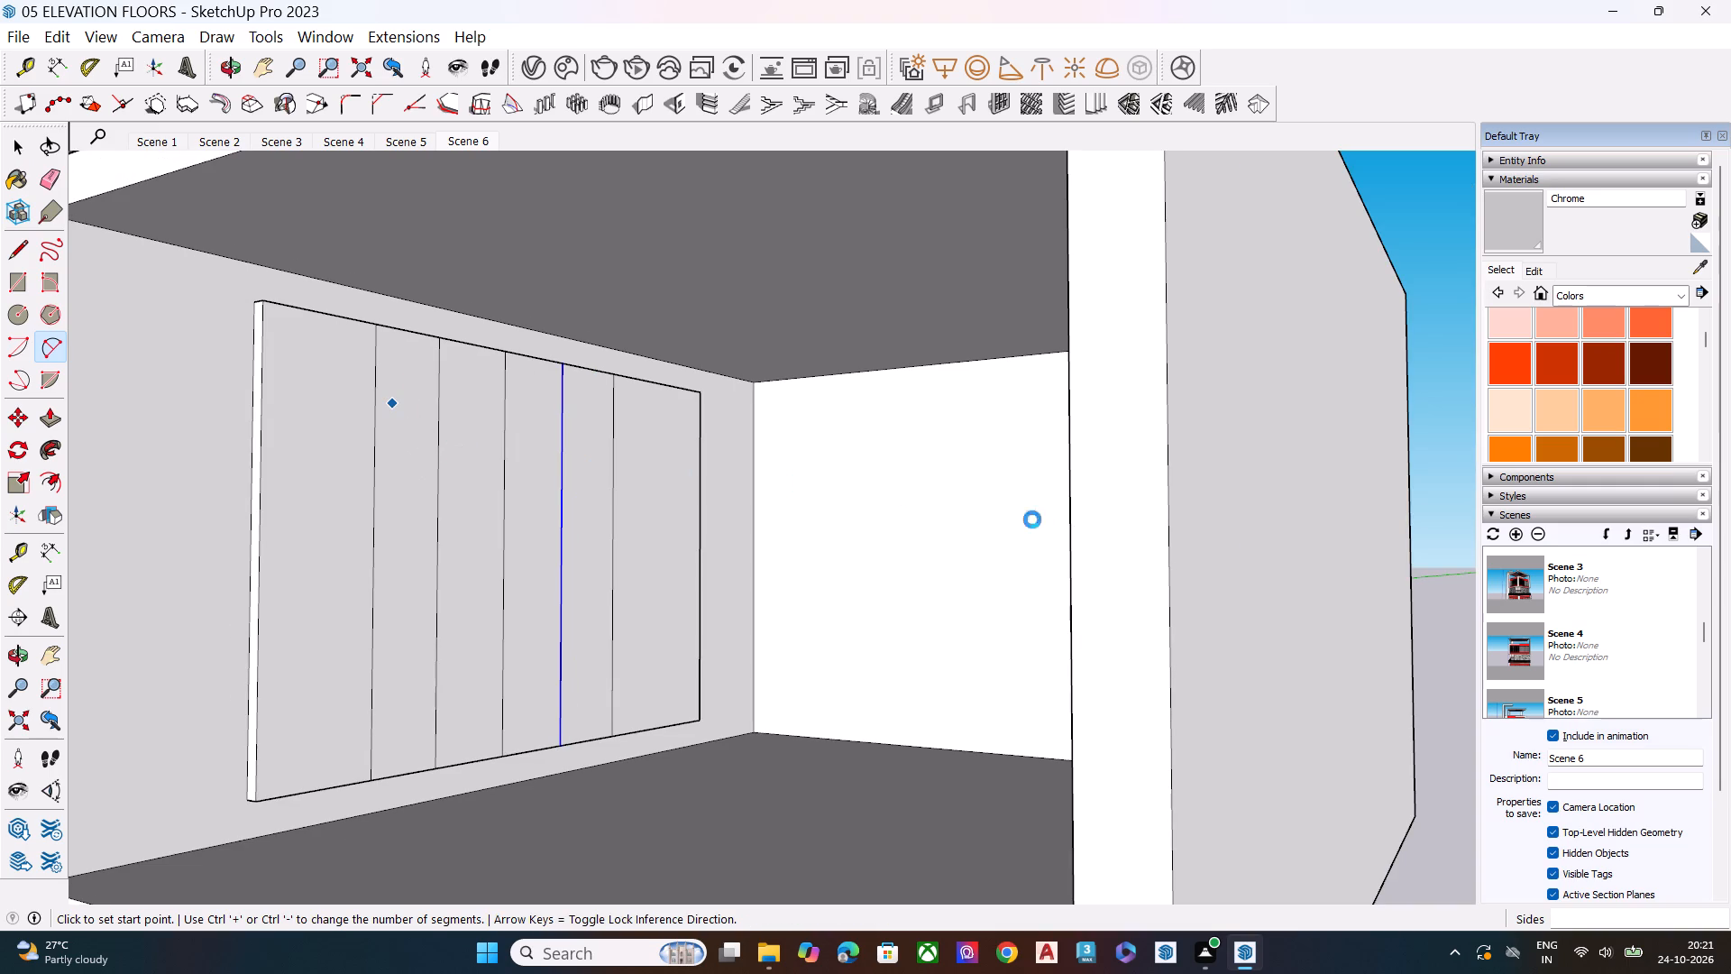
pyautogui.press('space')
pyautogui.press('space')
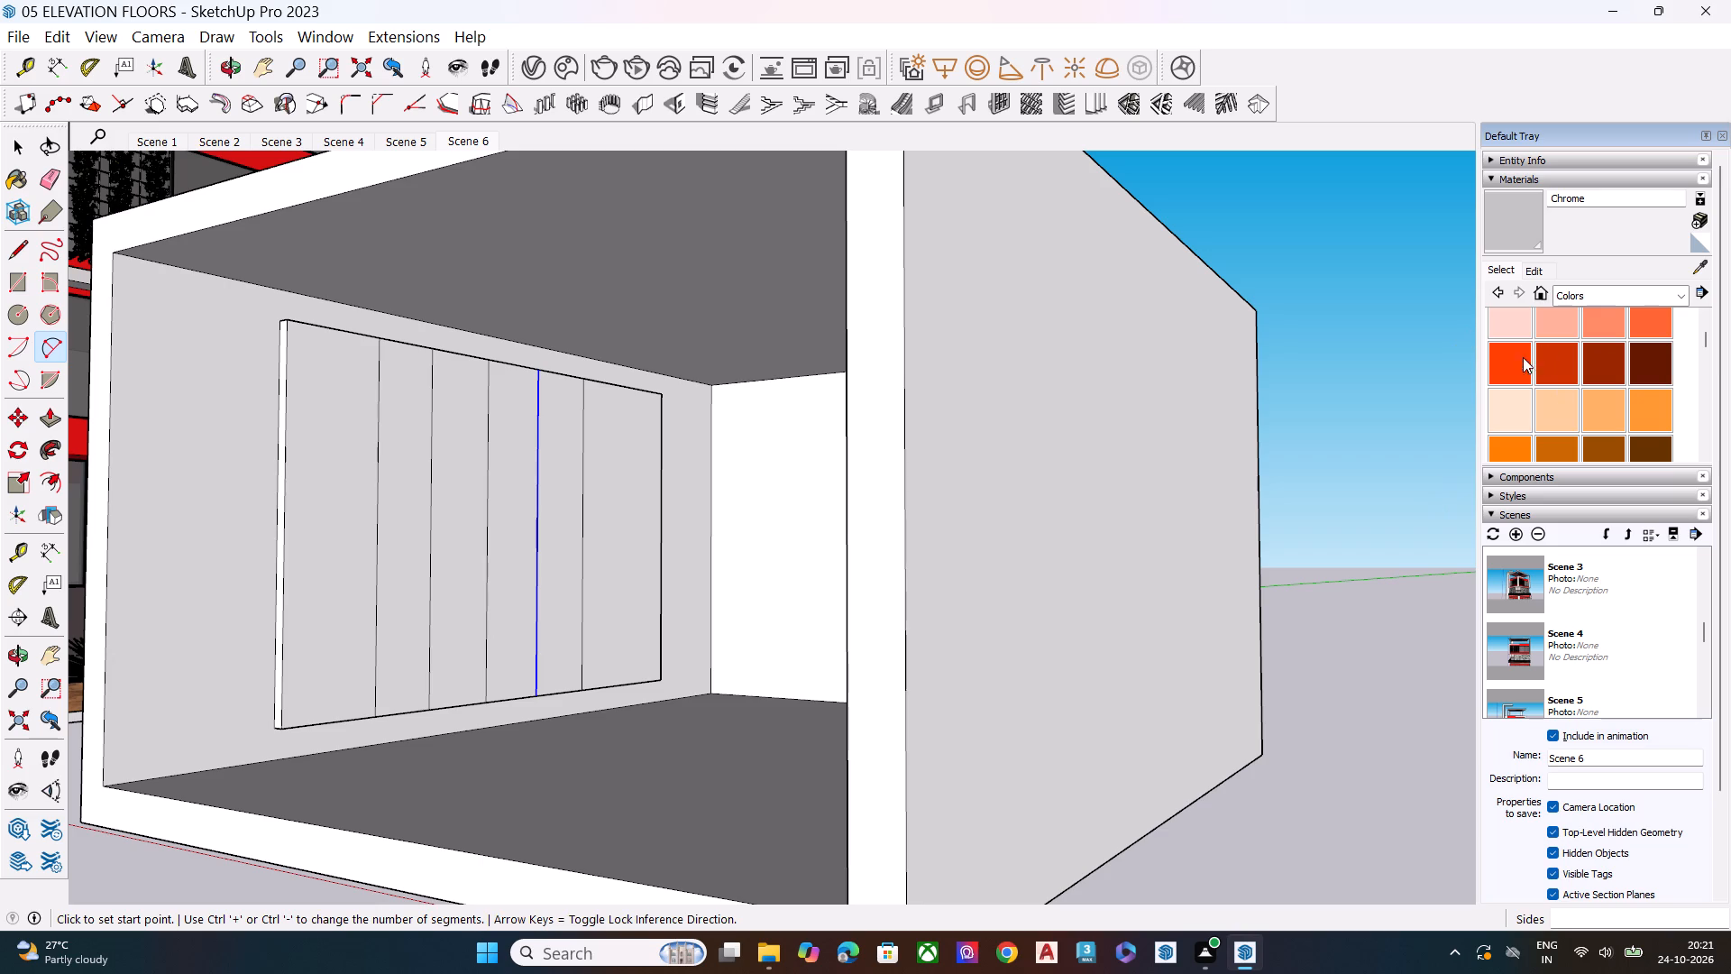
pyautogui.scroll(4, 386, 416)
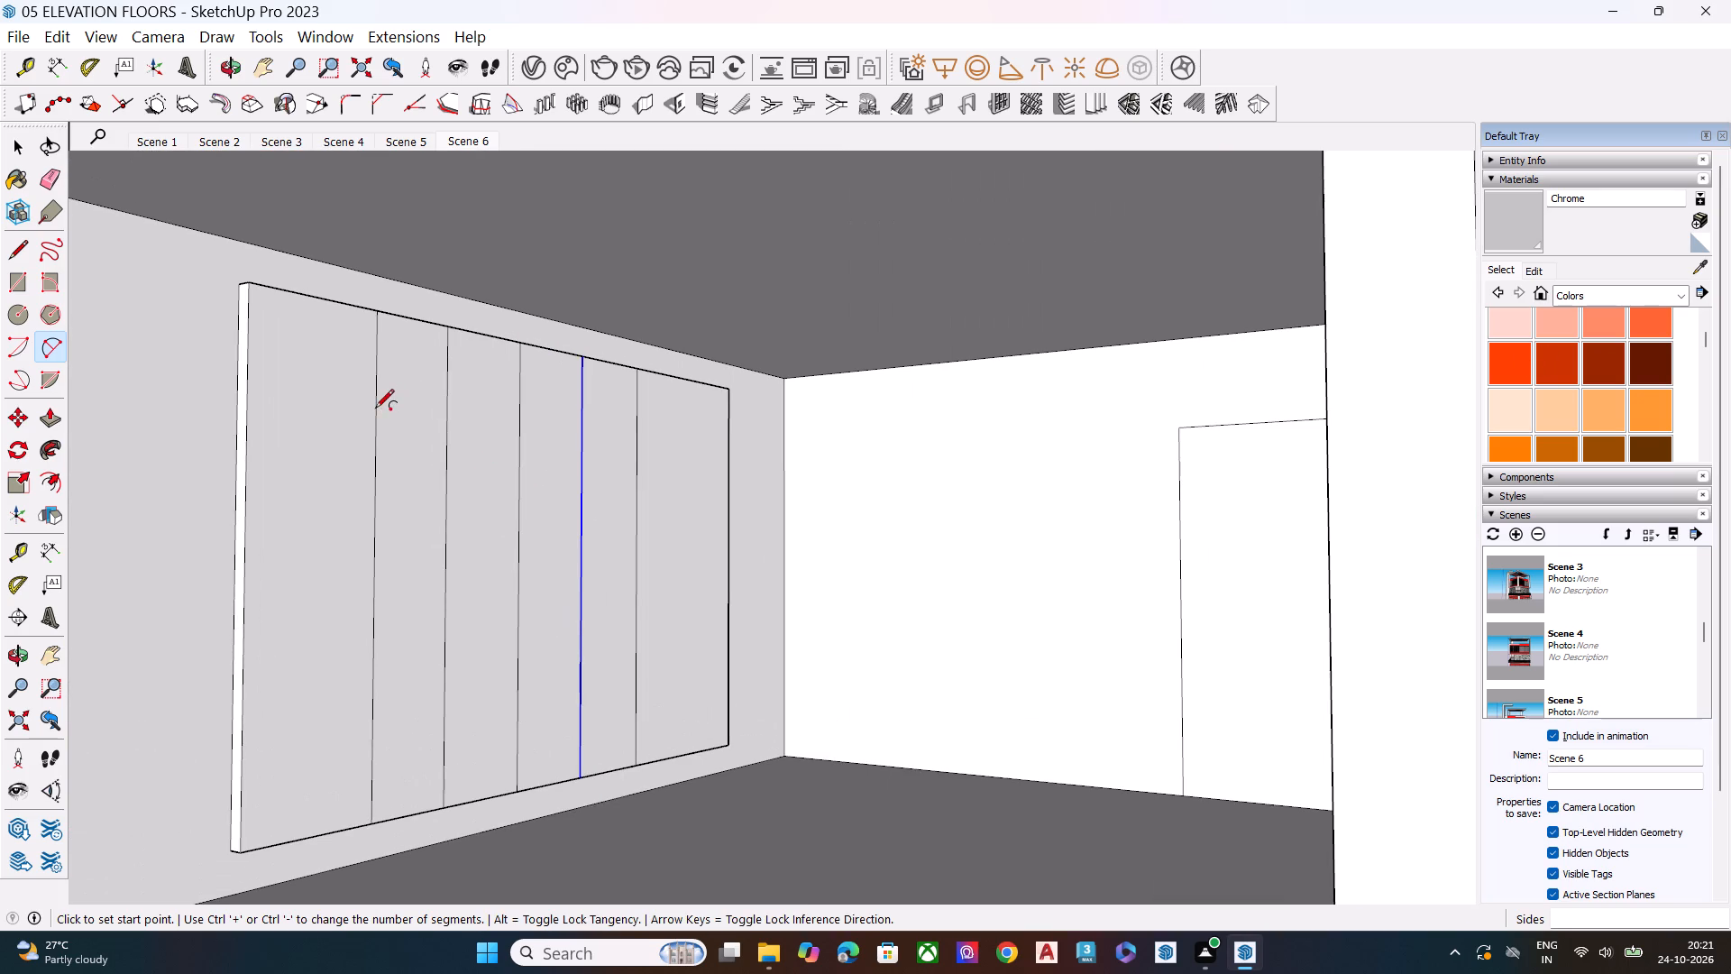
pyautogui.click(373, 372)
pyautogui.click(445, 381)
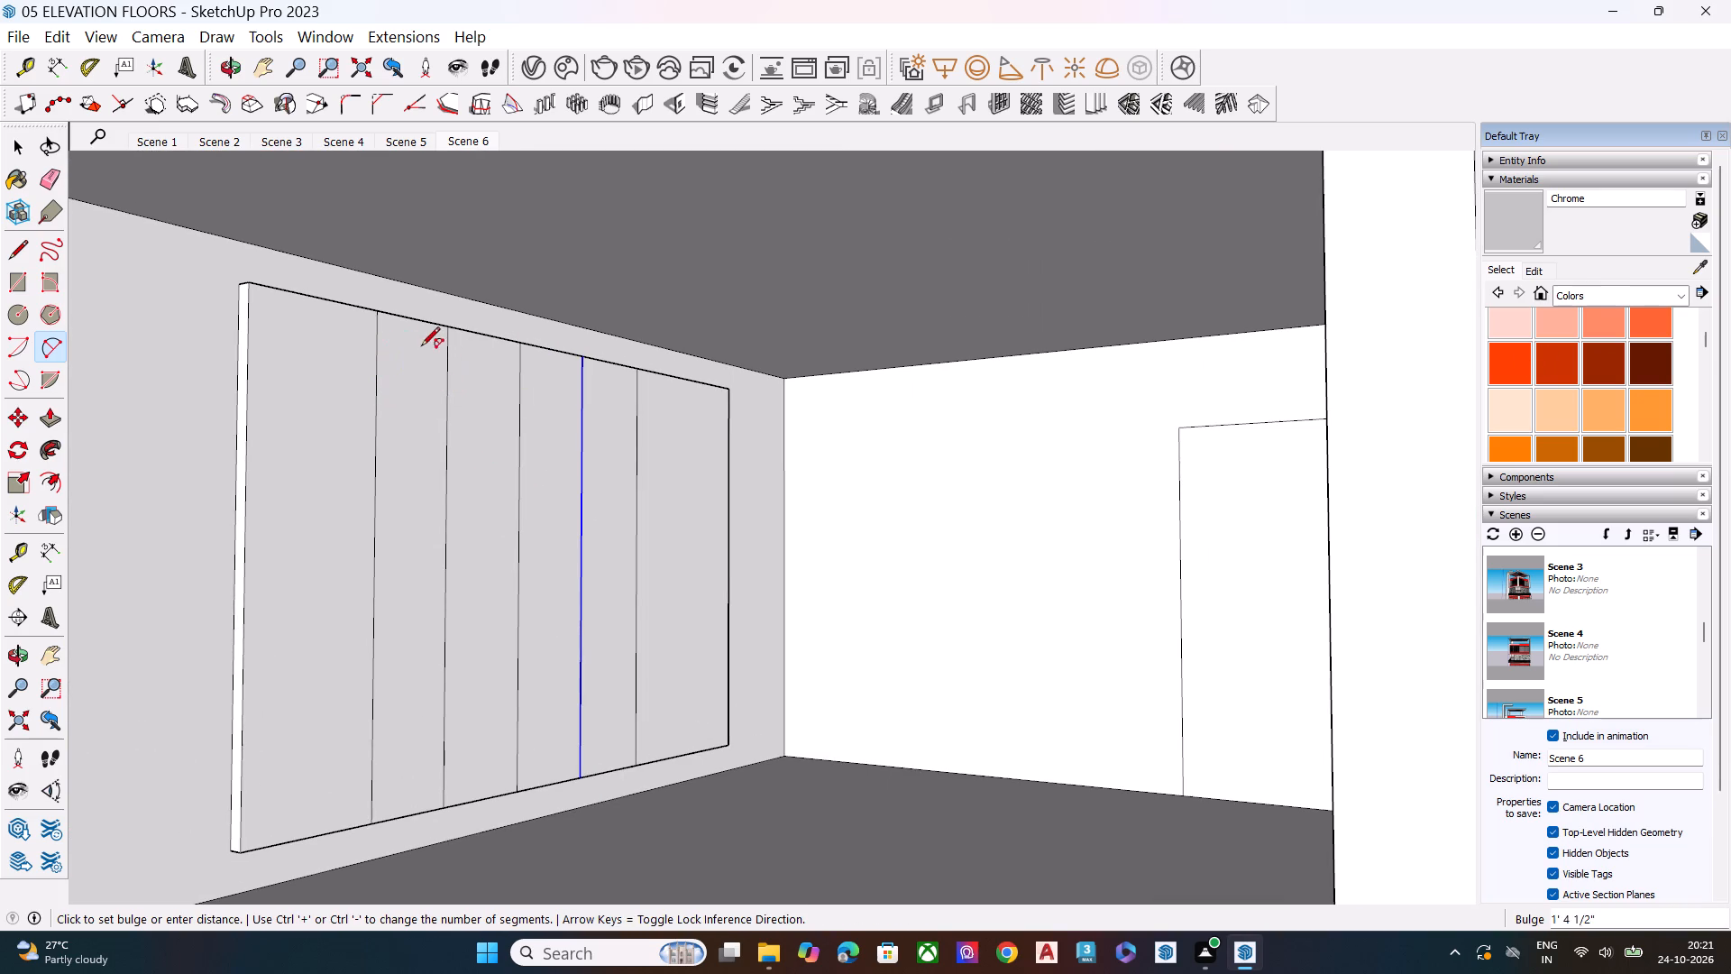
pyautogui.scroll(3, 417, 327)
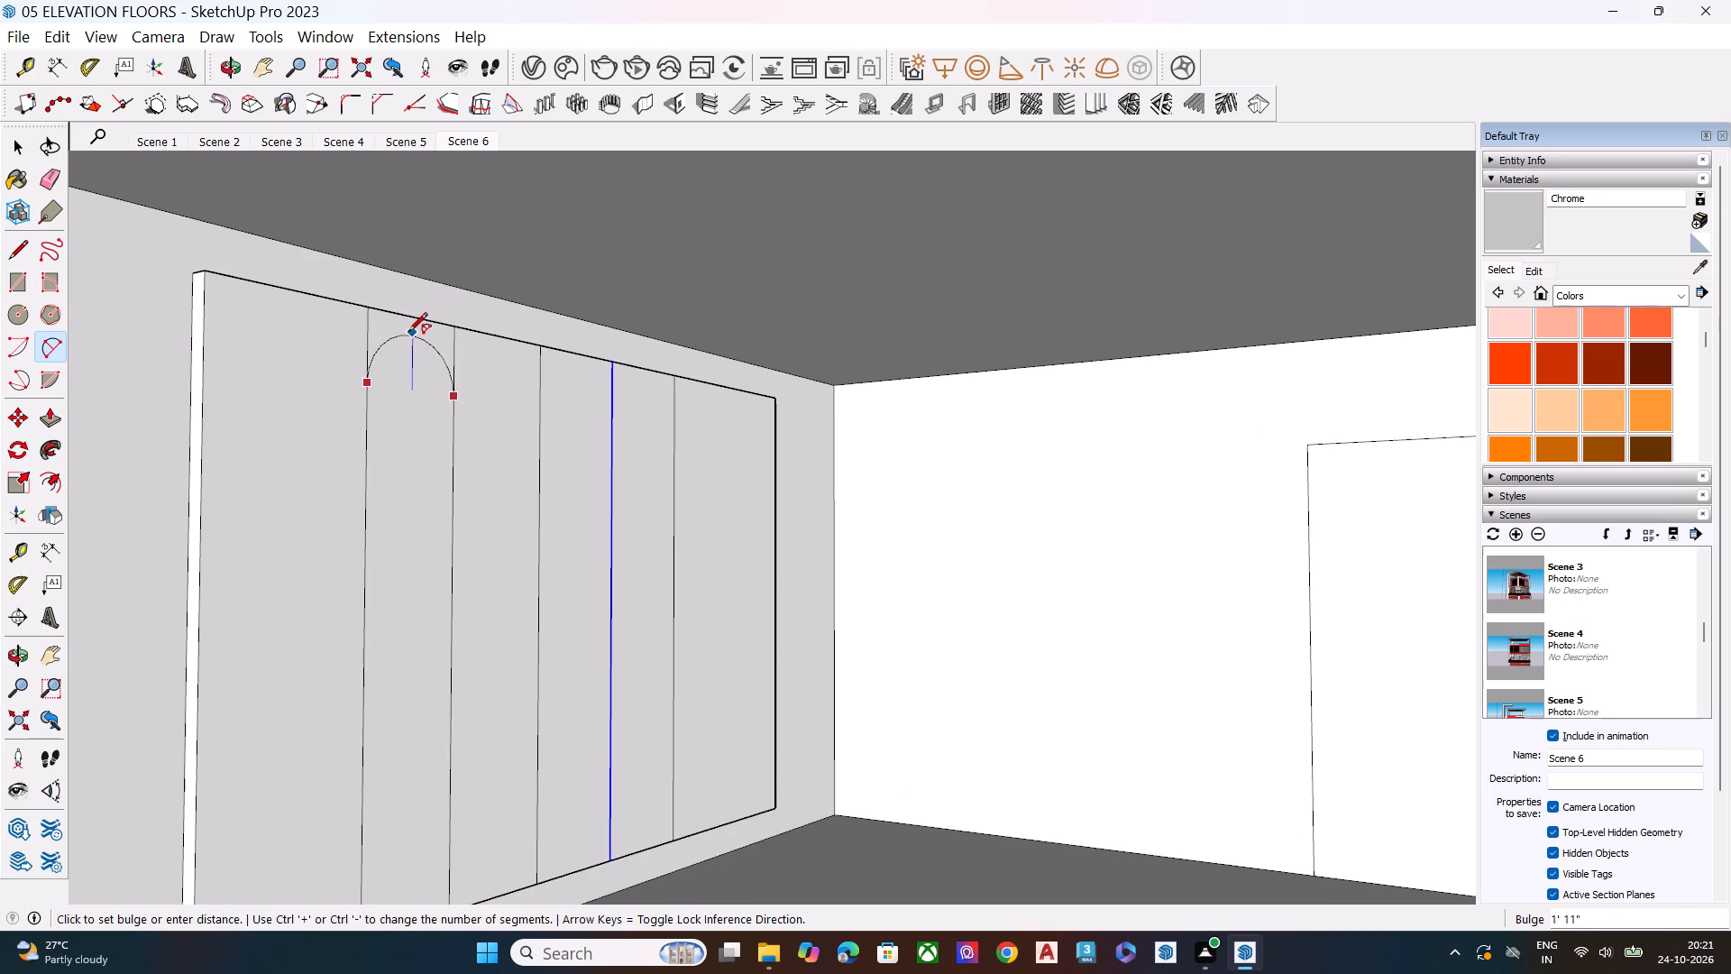
pyautogui.click(408, 334)
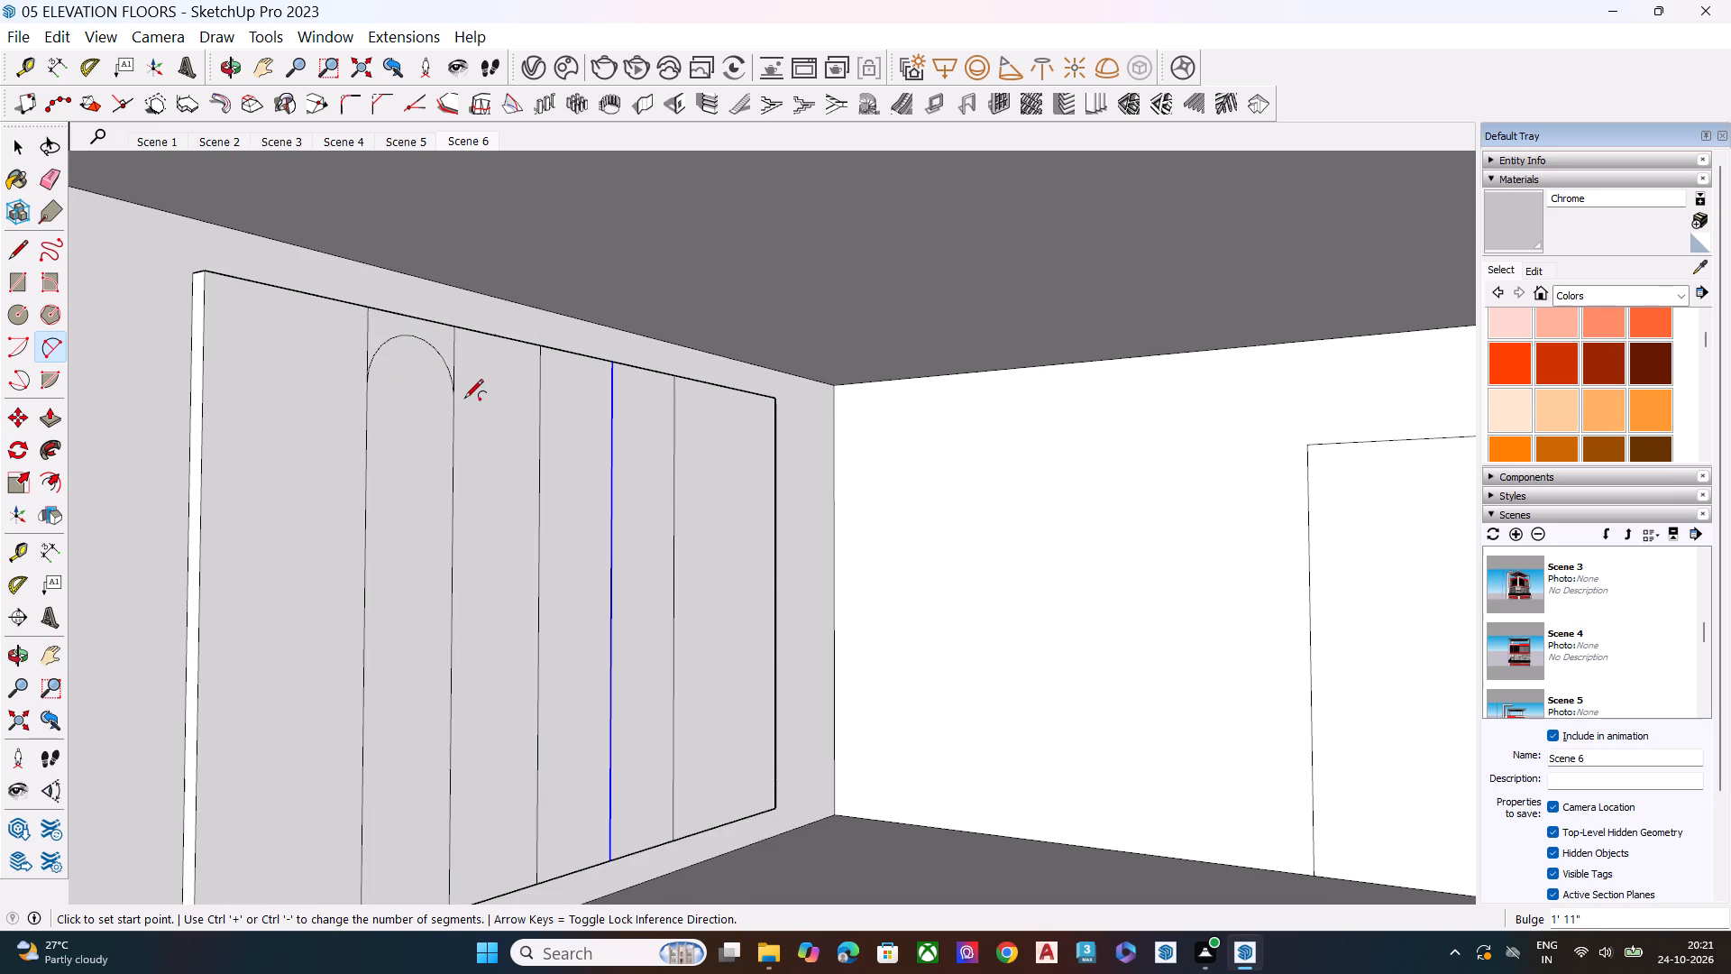
pyautogui.press('space')
# Copy the arch about 3' 10" toward the back wall so it starts at the first arch's far endpoint.
pyautogui.click(443, 359)
pyautogui.scroll(3, 384, 366)
pyautogui.scroll(-1, 380, 368)
pyautogui.scroll(3, 380, 368)
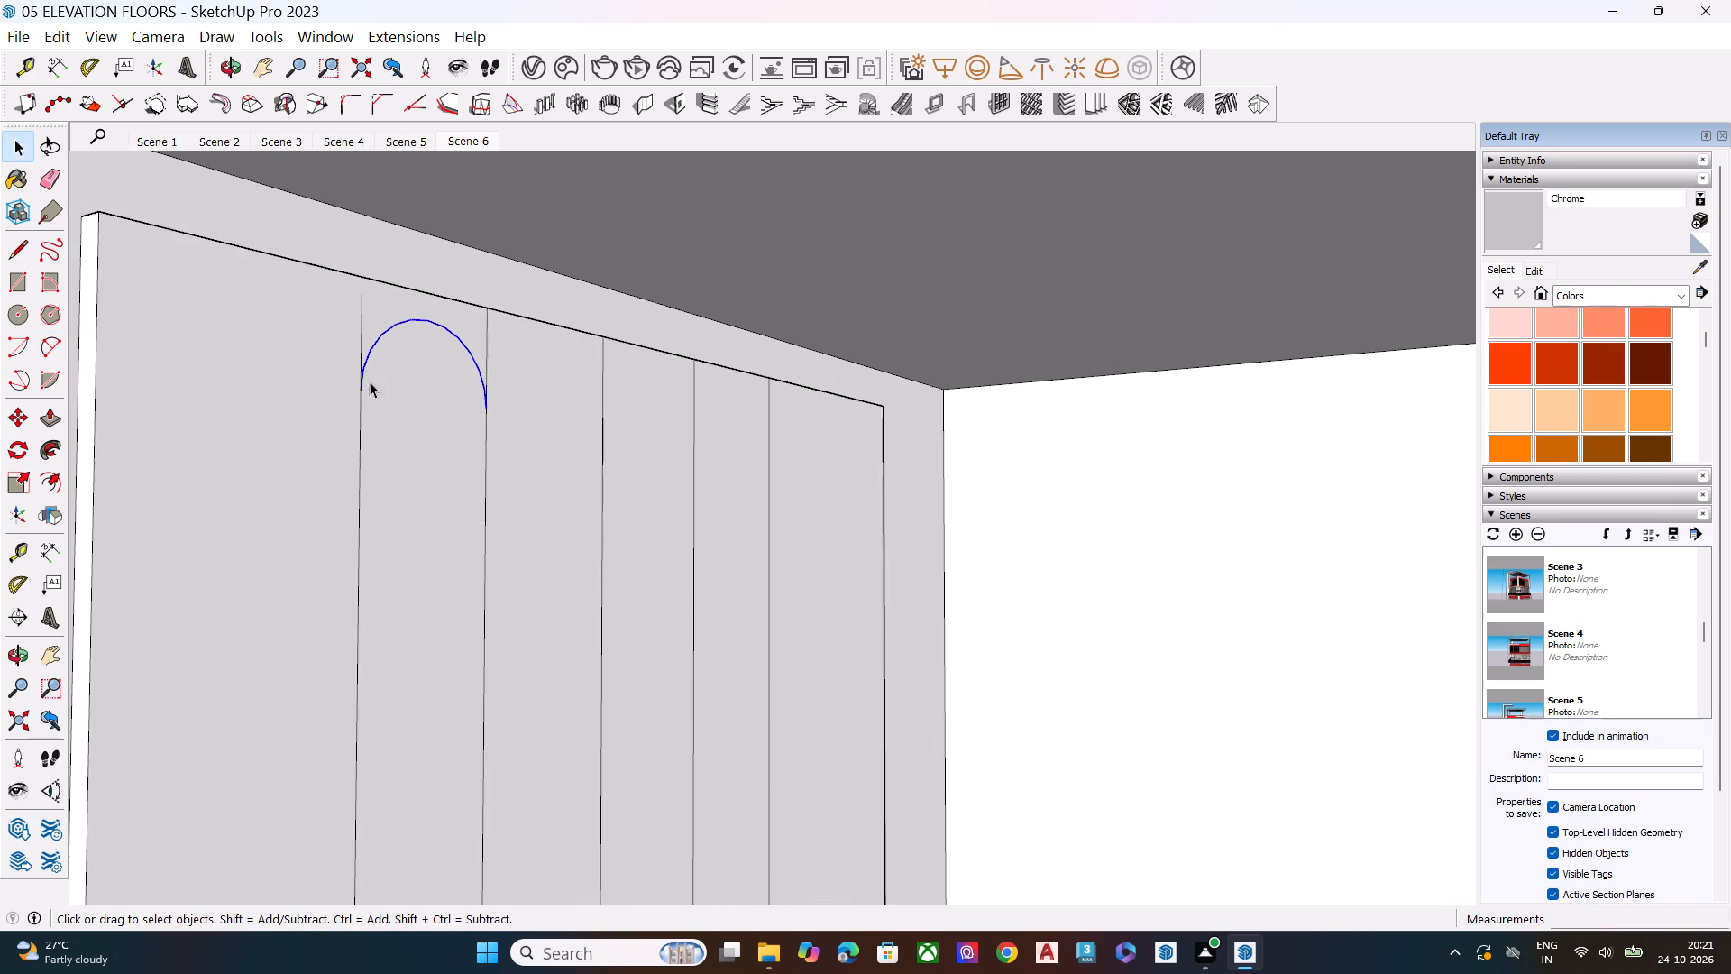
pyautogui.scroll(-1, 350, 425)
pyautogui.scroll(1, 350, 425)
pyautogui.press('m')
pyautogui.click(362, 388)
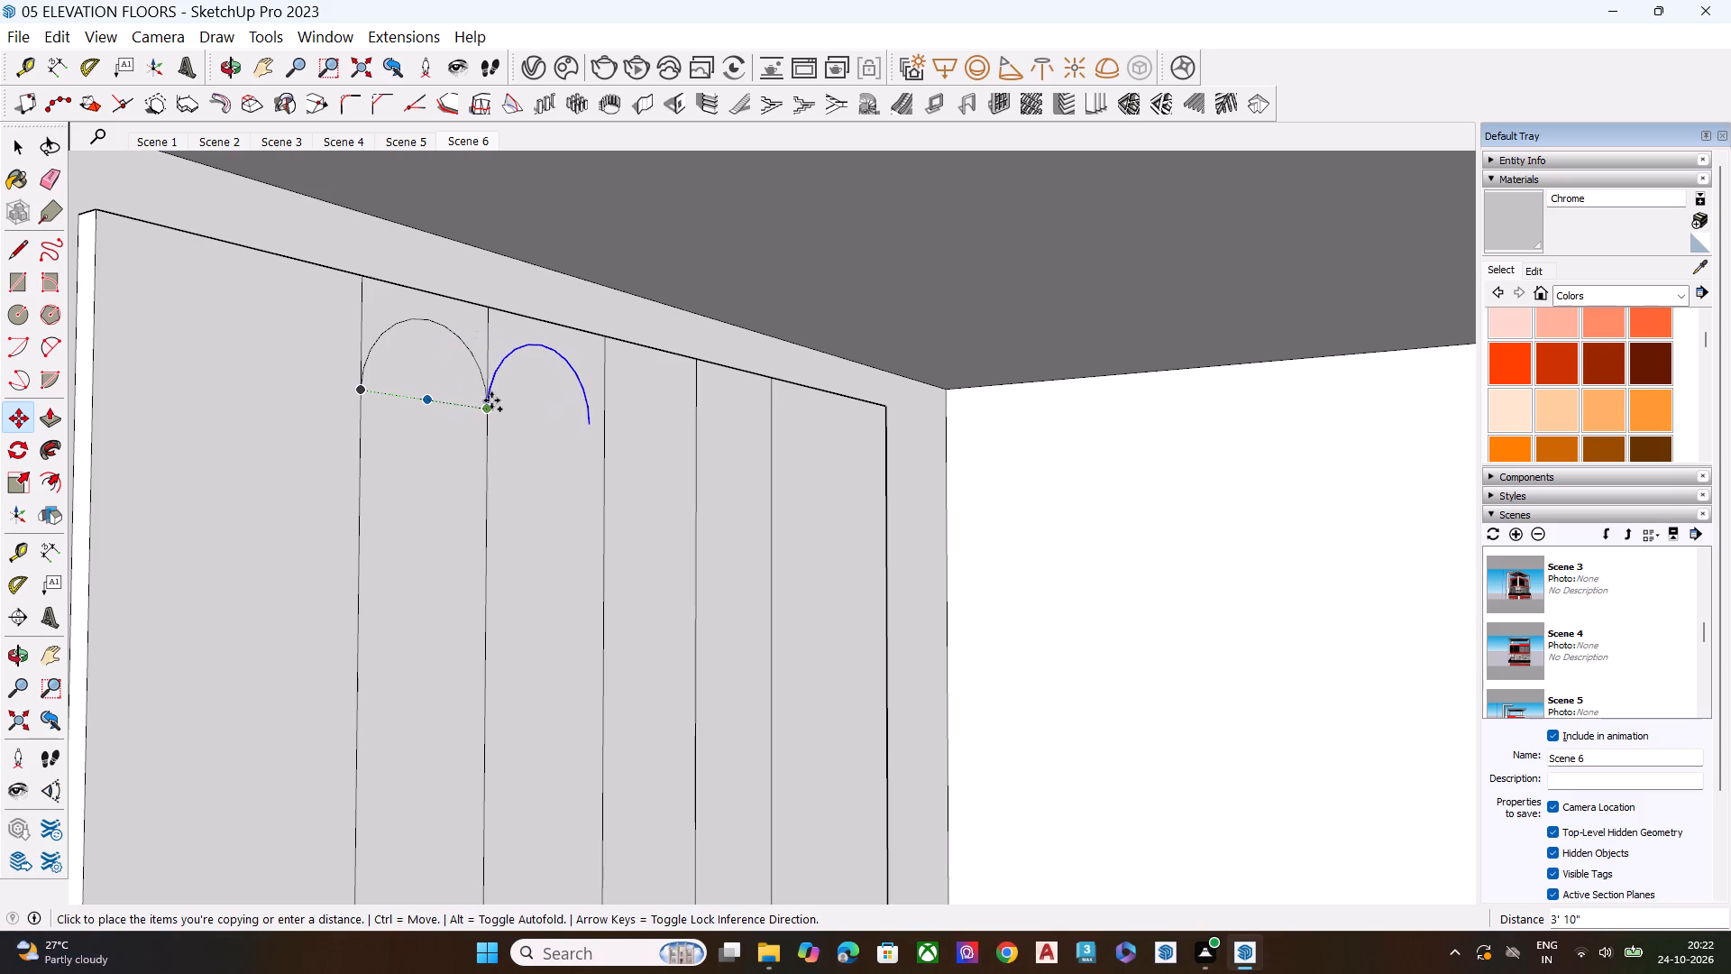
pyautogui.scroll(1, 499, 427)
pyautogui.scroll(-1, 499, 427)
pyautogui.scroll(9, 499, 427)
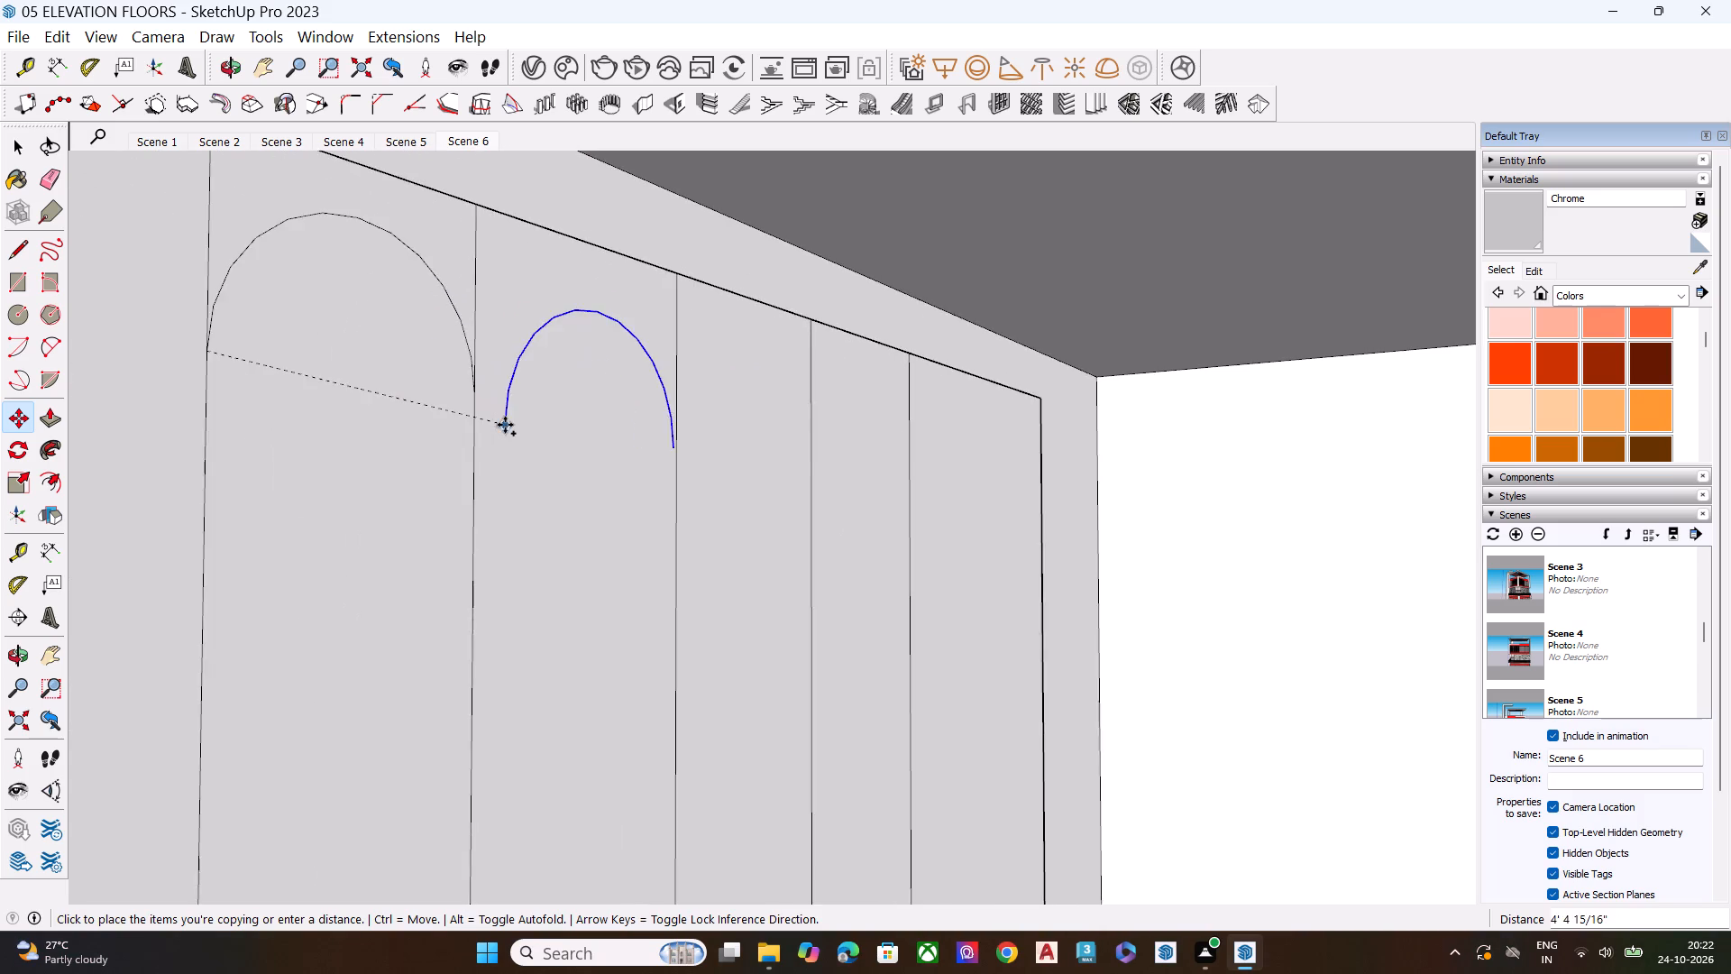
pyautogui.scroll(8, 495, 421)
pyautogui.scroll(-1, 485, 415)
pyautogui.scroll(13, 485, 414)
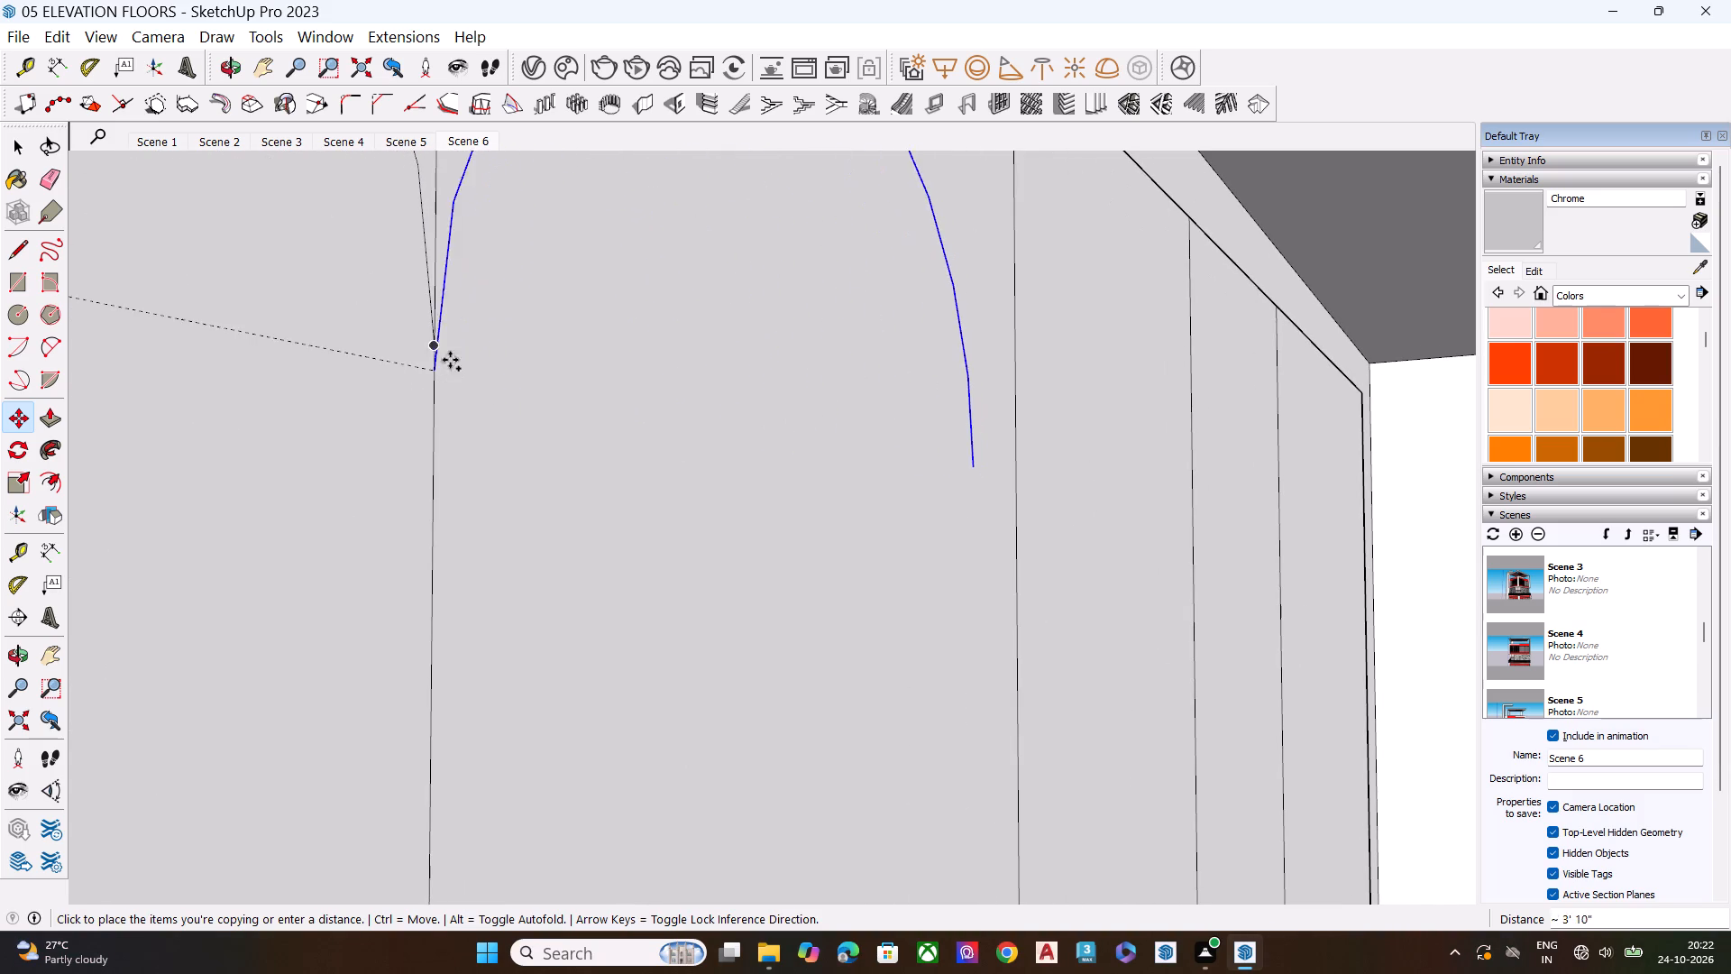
pyautogui.click(435, 335)
pyautogui.press('space')
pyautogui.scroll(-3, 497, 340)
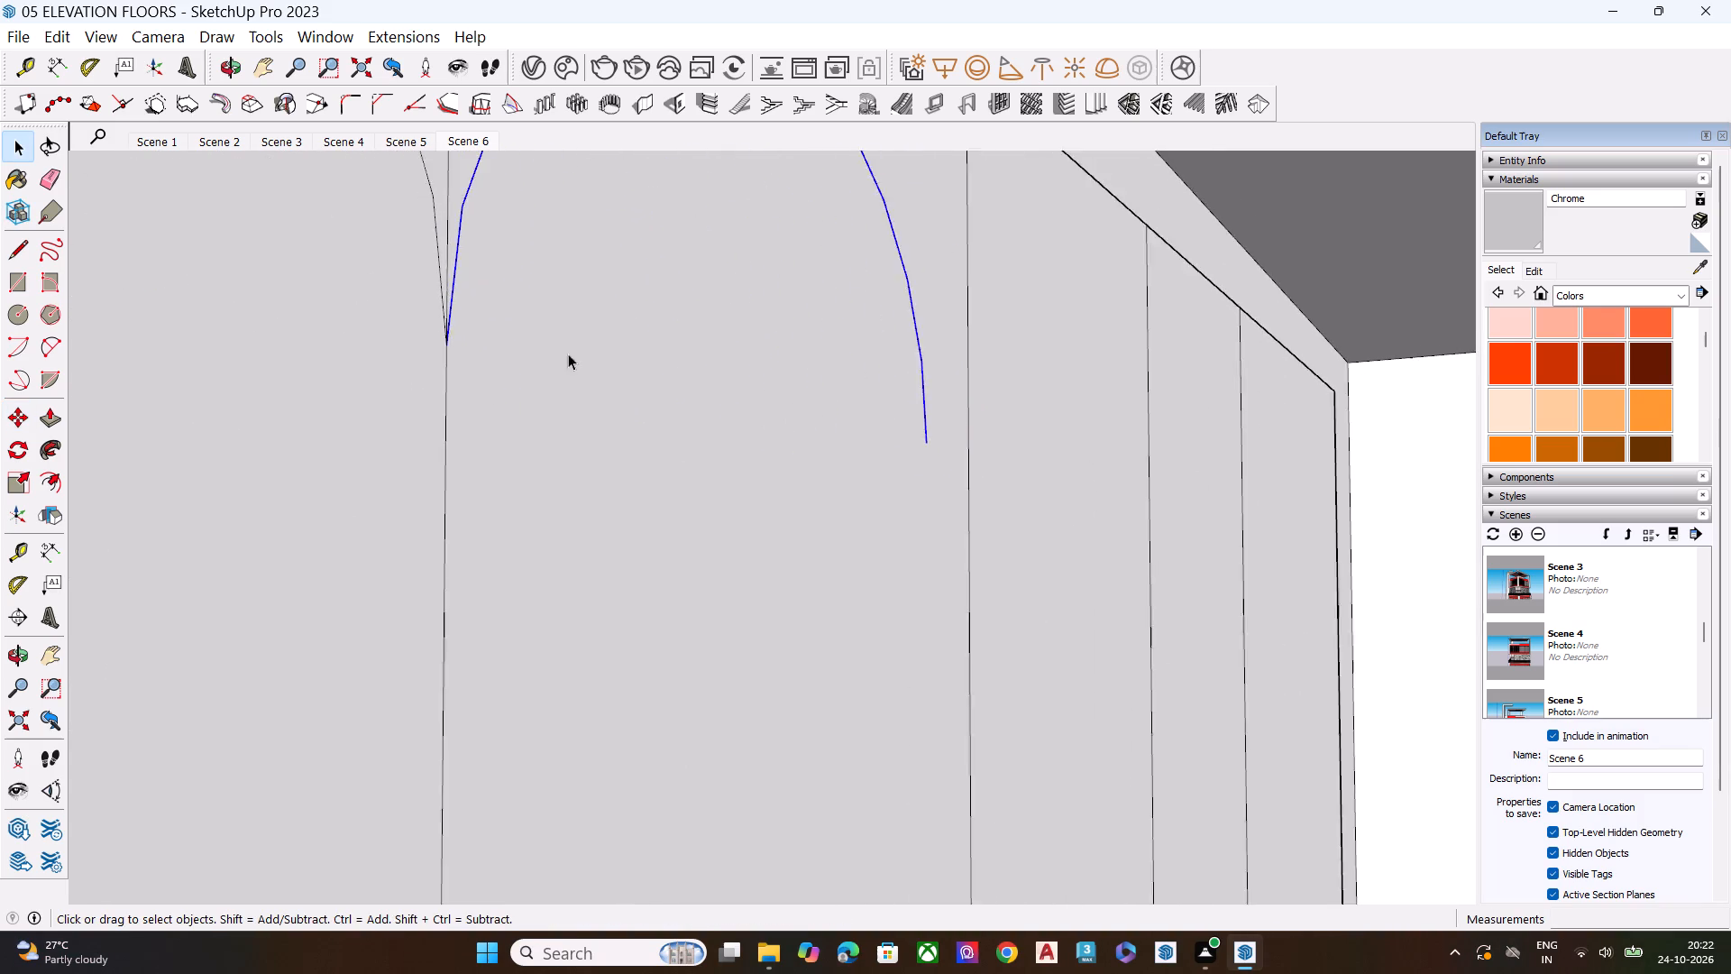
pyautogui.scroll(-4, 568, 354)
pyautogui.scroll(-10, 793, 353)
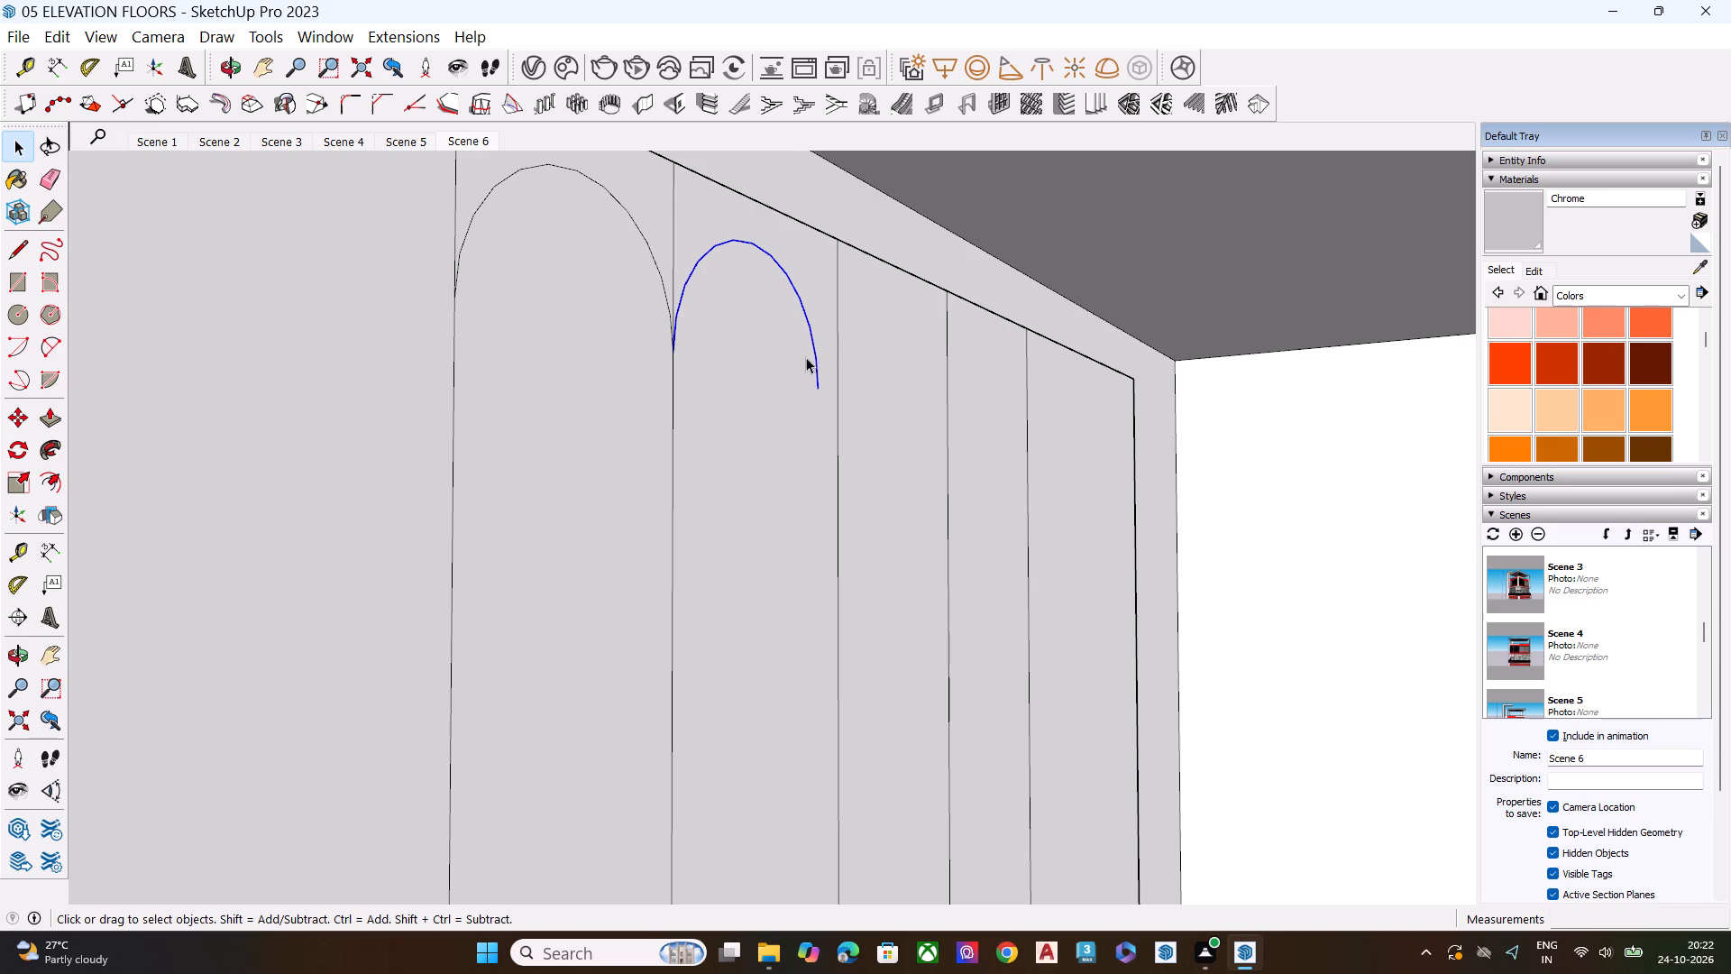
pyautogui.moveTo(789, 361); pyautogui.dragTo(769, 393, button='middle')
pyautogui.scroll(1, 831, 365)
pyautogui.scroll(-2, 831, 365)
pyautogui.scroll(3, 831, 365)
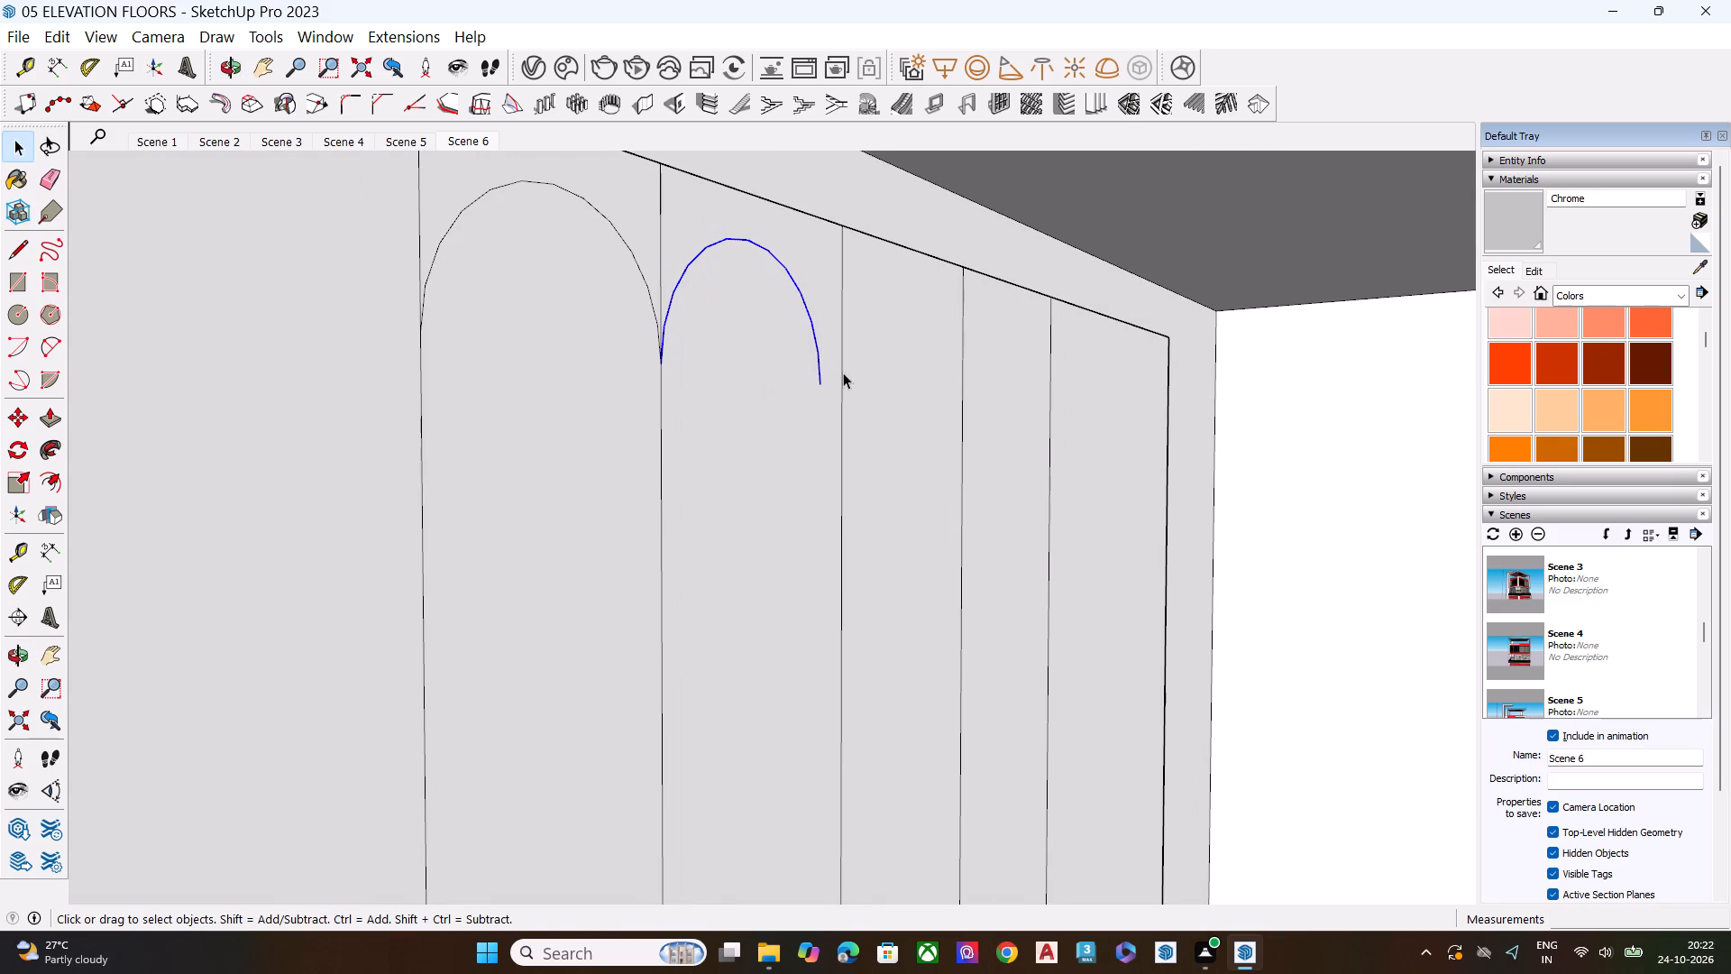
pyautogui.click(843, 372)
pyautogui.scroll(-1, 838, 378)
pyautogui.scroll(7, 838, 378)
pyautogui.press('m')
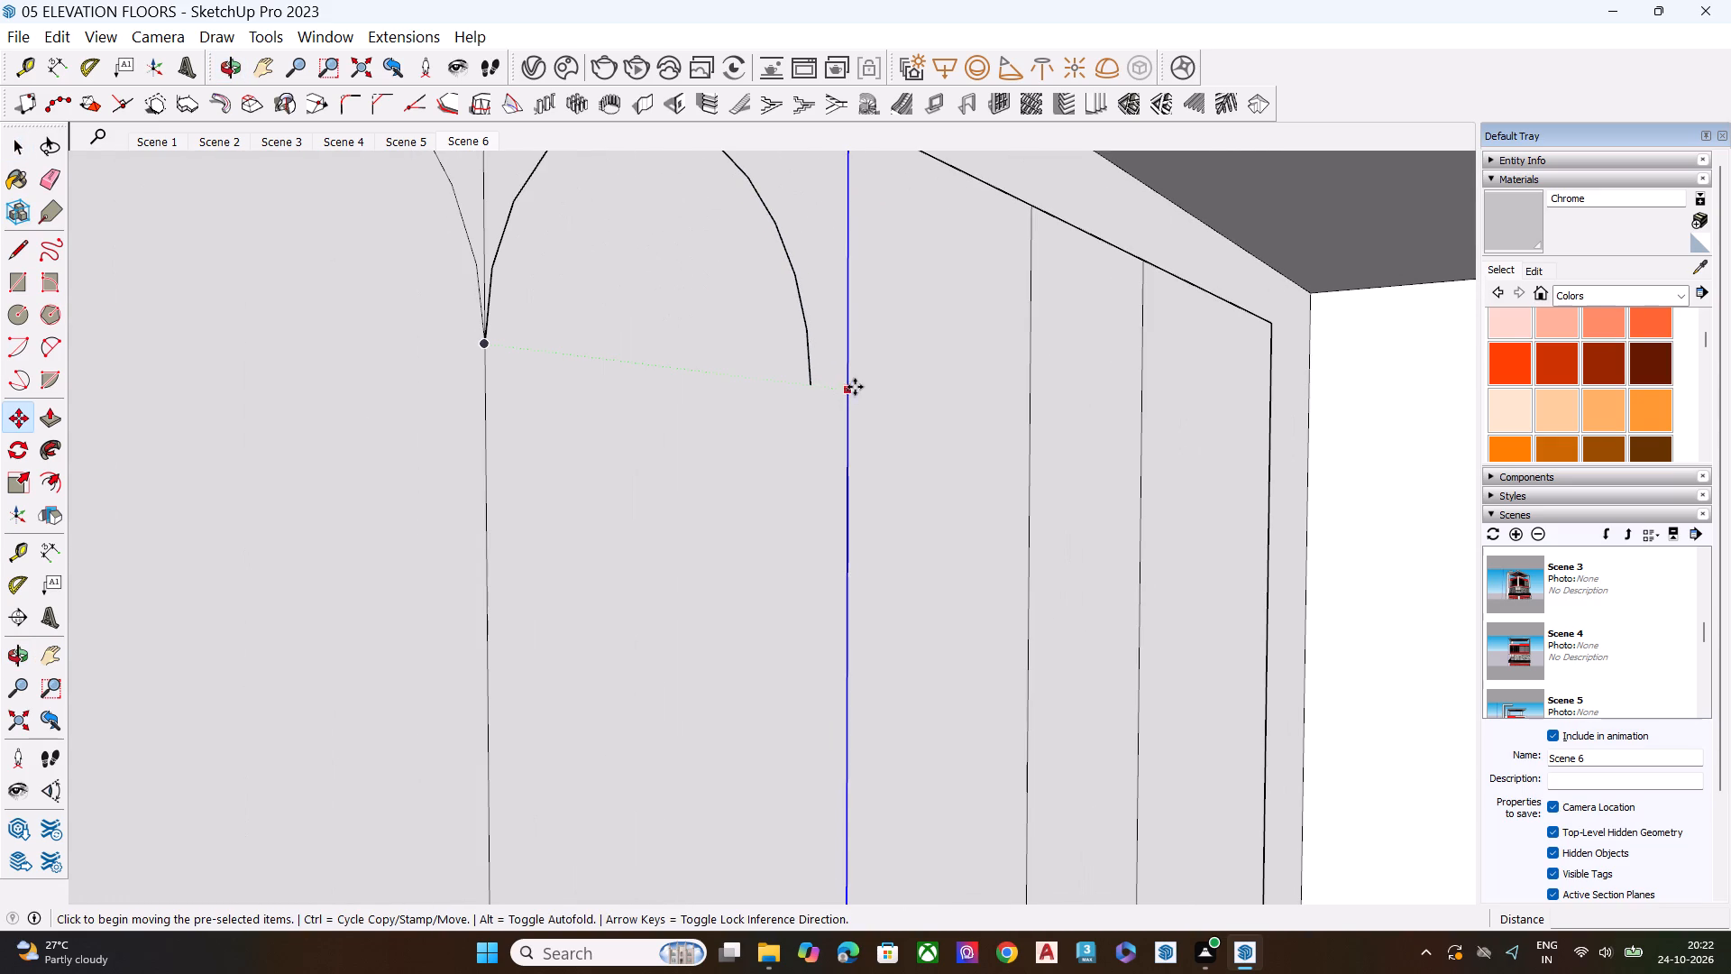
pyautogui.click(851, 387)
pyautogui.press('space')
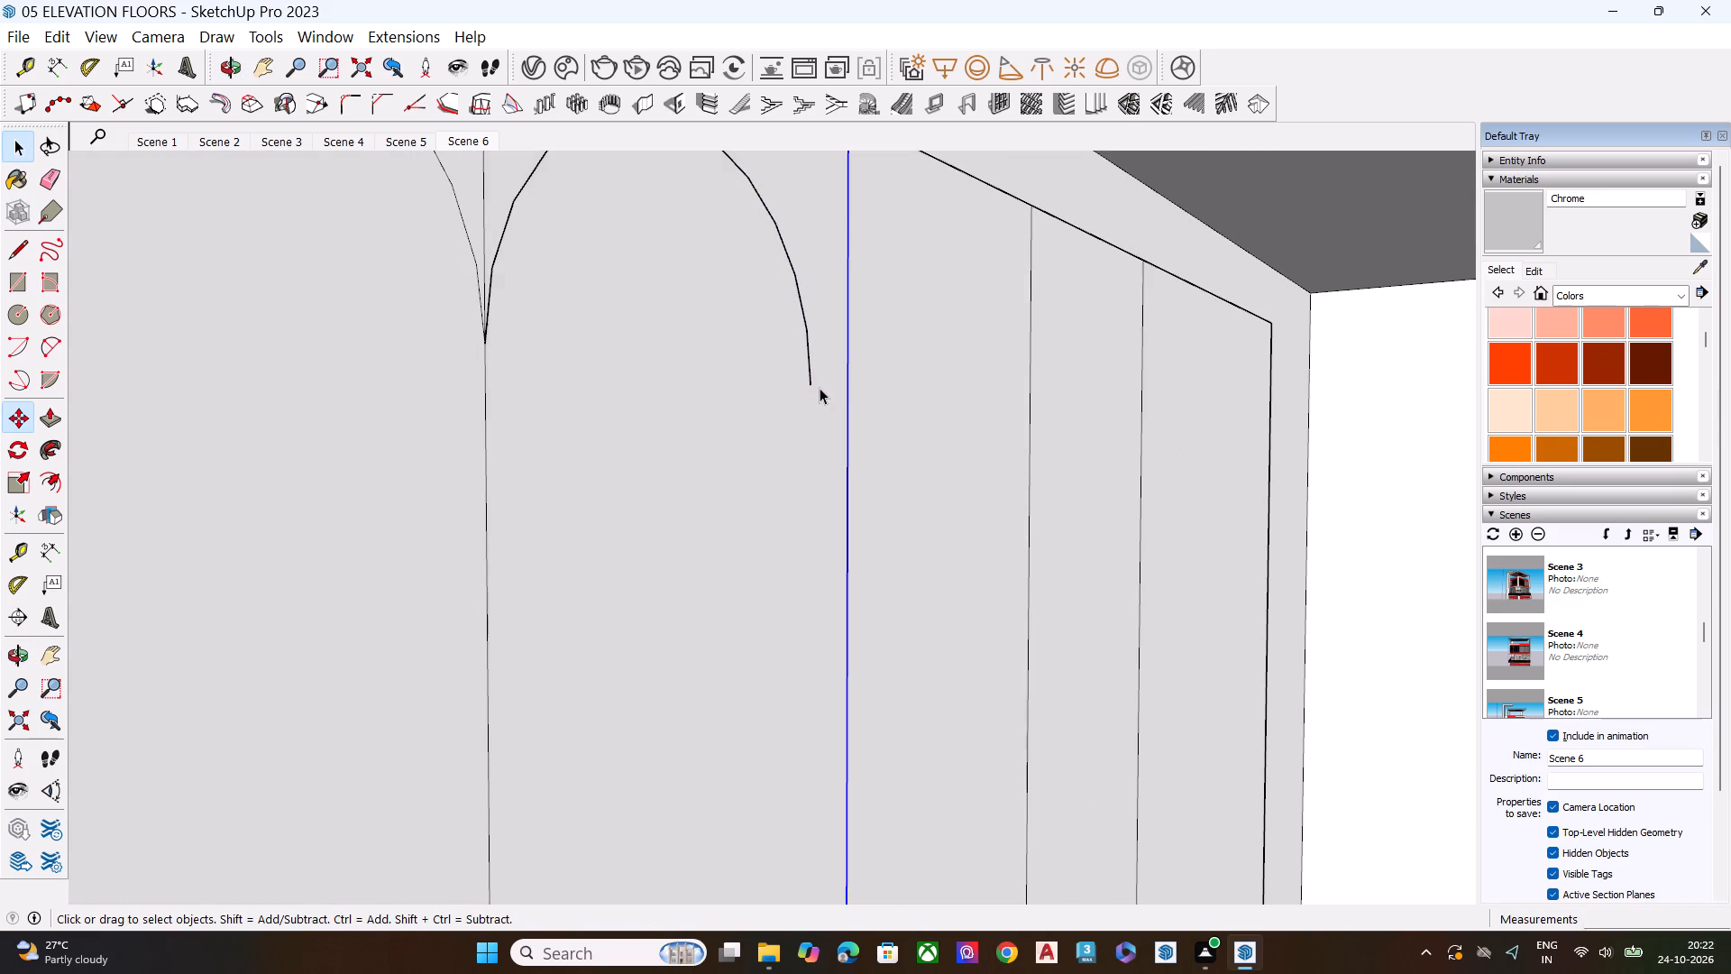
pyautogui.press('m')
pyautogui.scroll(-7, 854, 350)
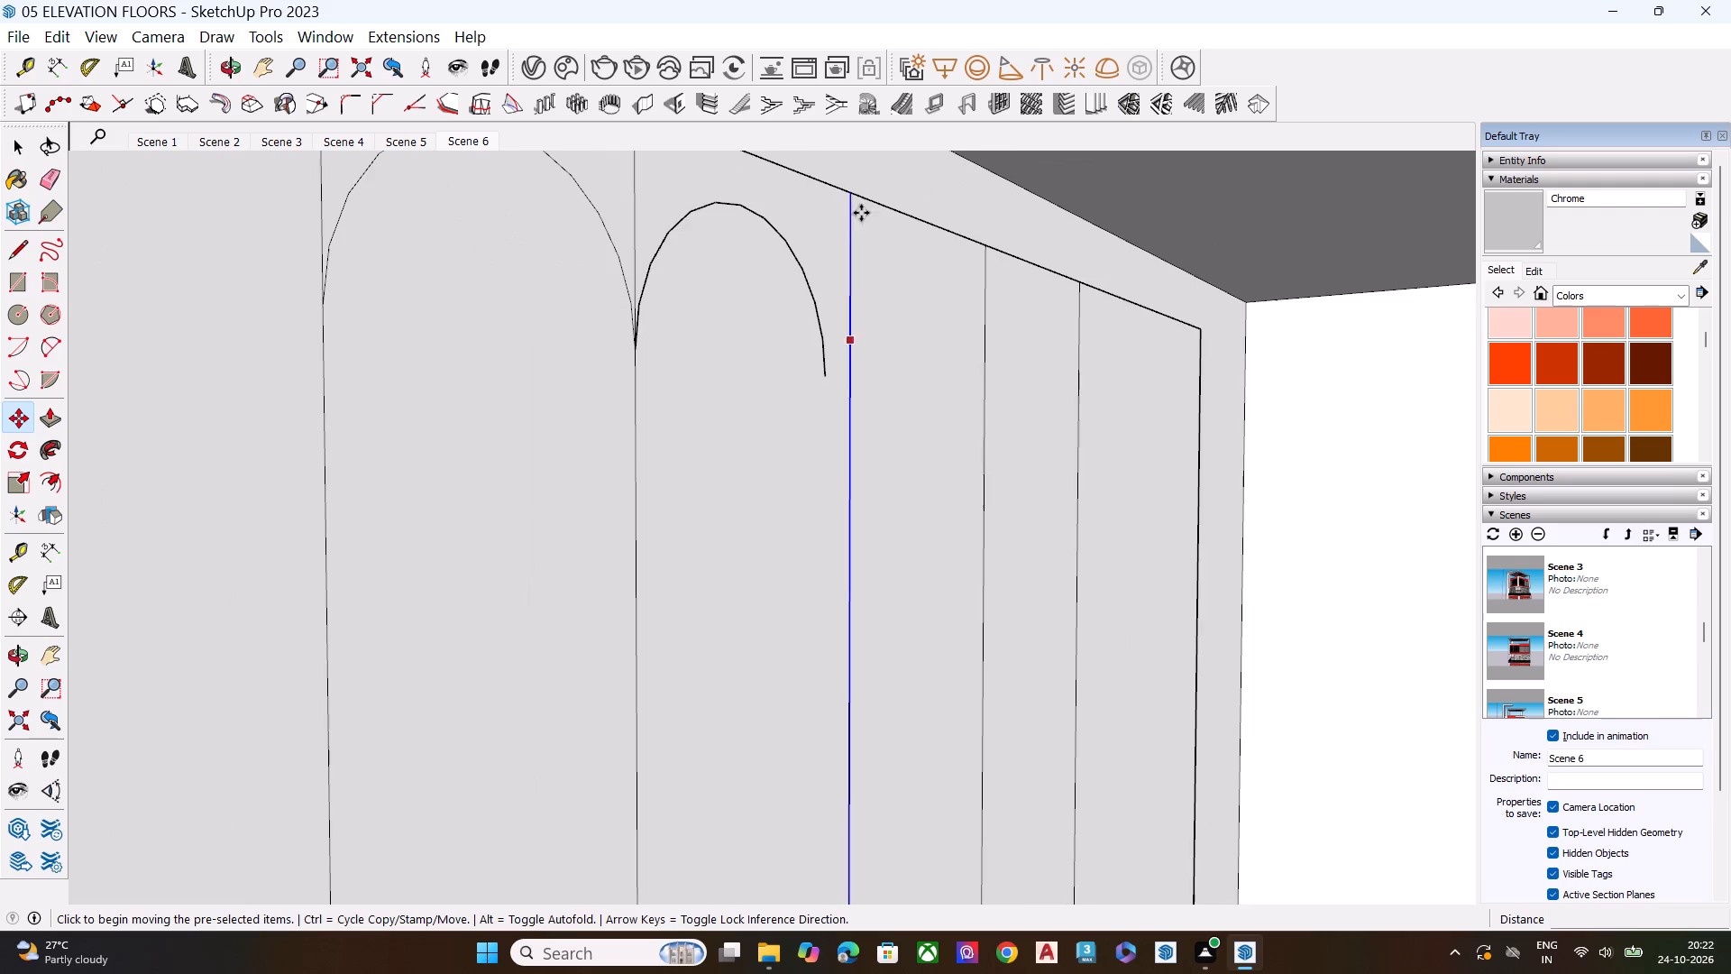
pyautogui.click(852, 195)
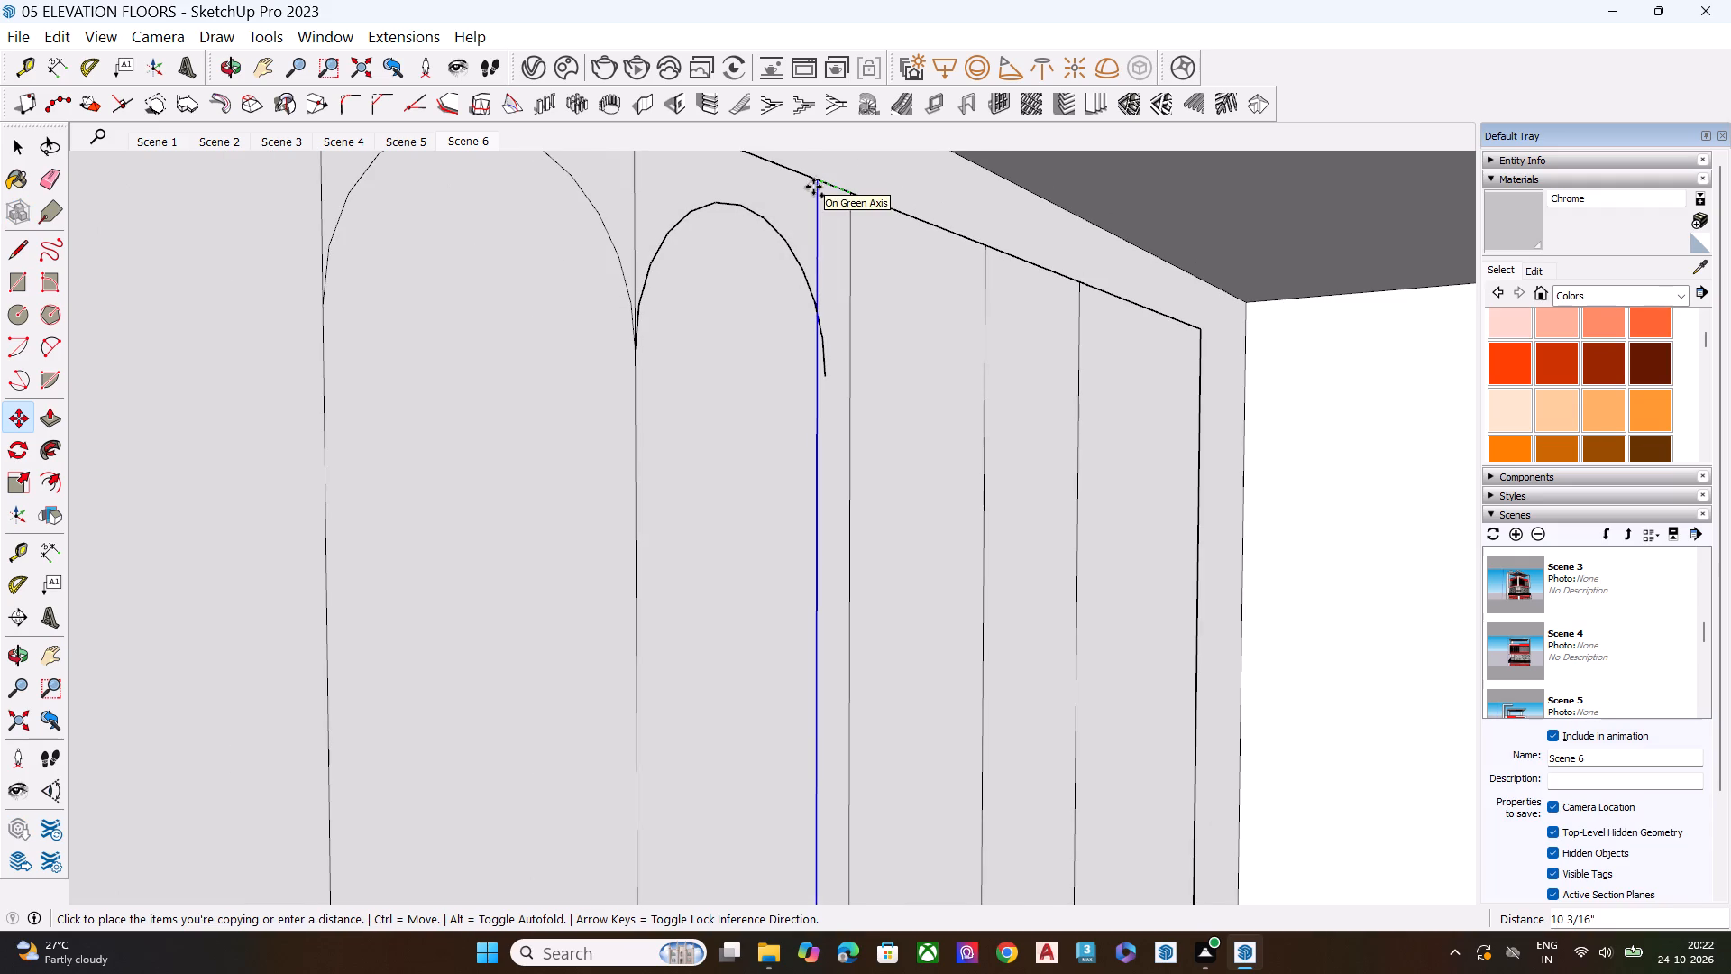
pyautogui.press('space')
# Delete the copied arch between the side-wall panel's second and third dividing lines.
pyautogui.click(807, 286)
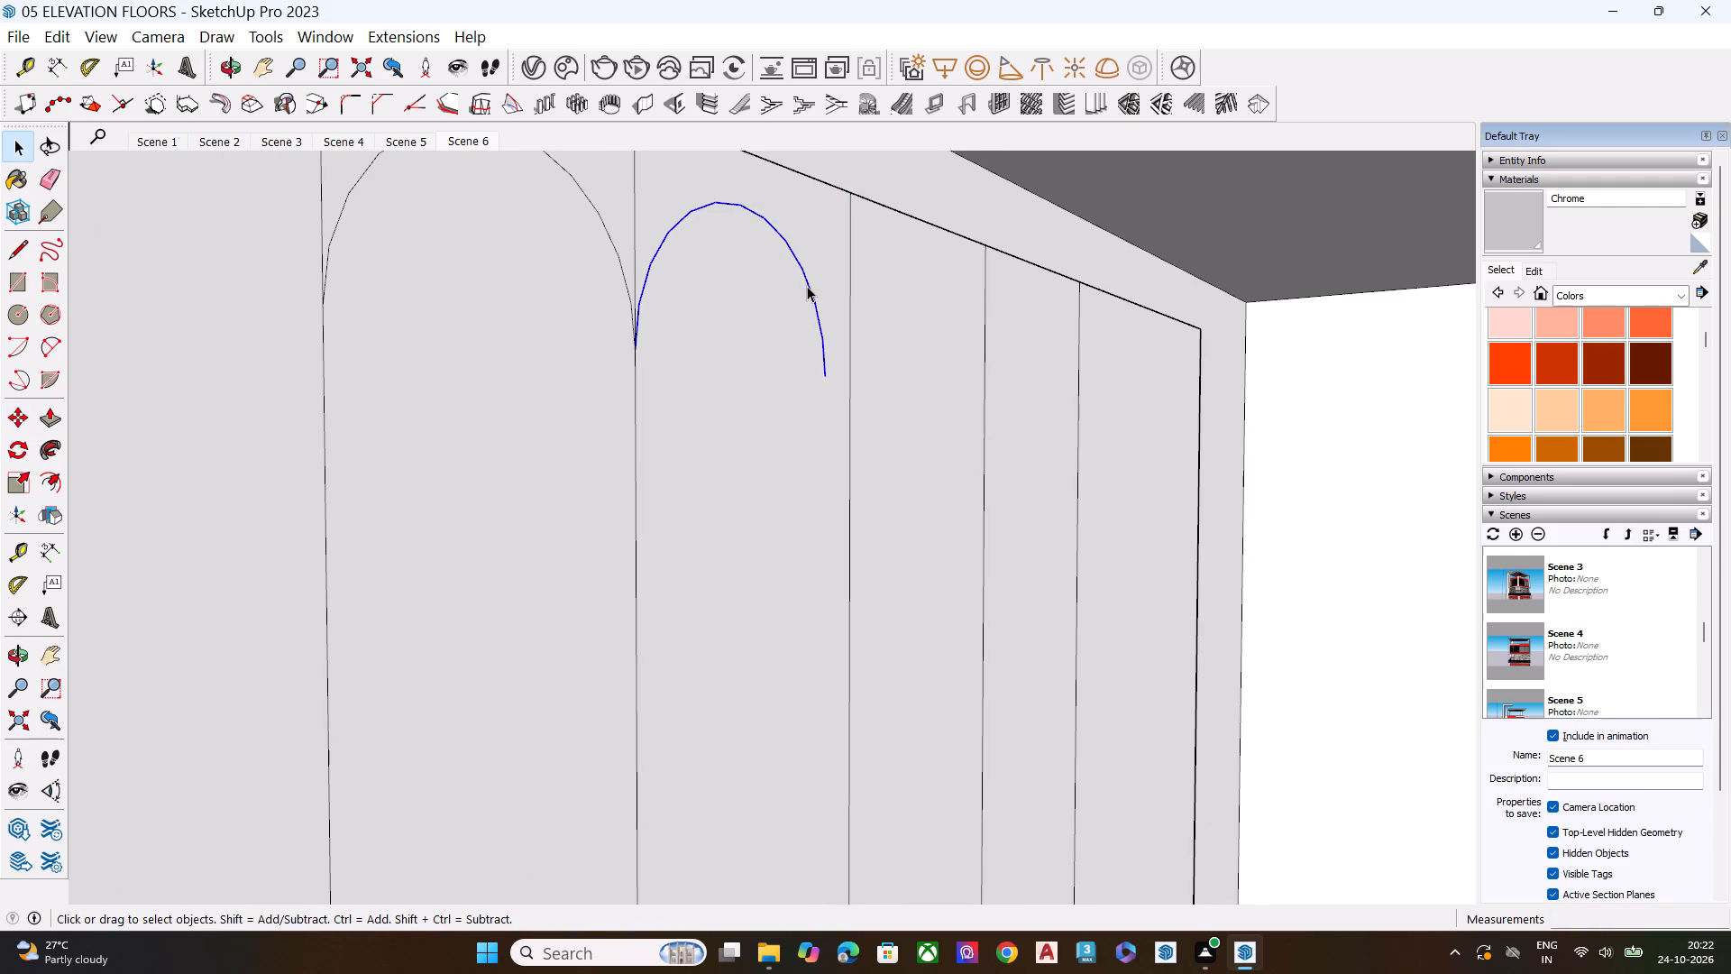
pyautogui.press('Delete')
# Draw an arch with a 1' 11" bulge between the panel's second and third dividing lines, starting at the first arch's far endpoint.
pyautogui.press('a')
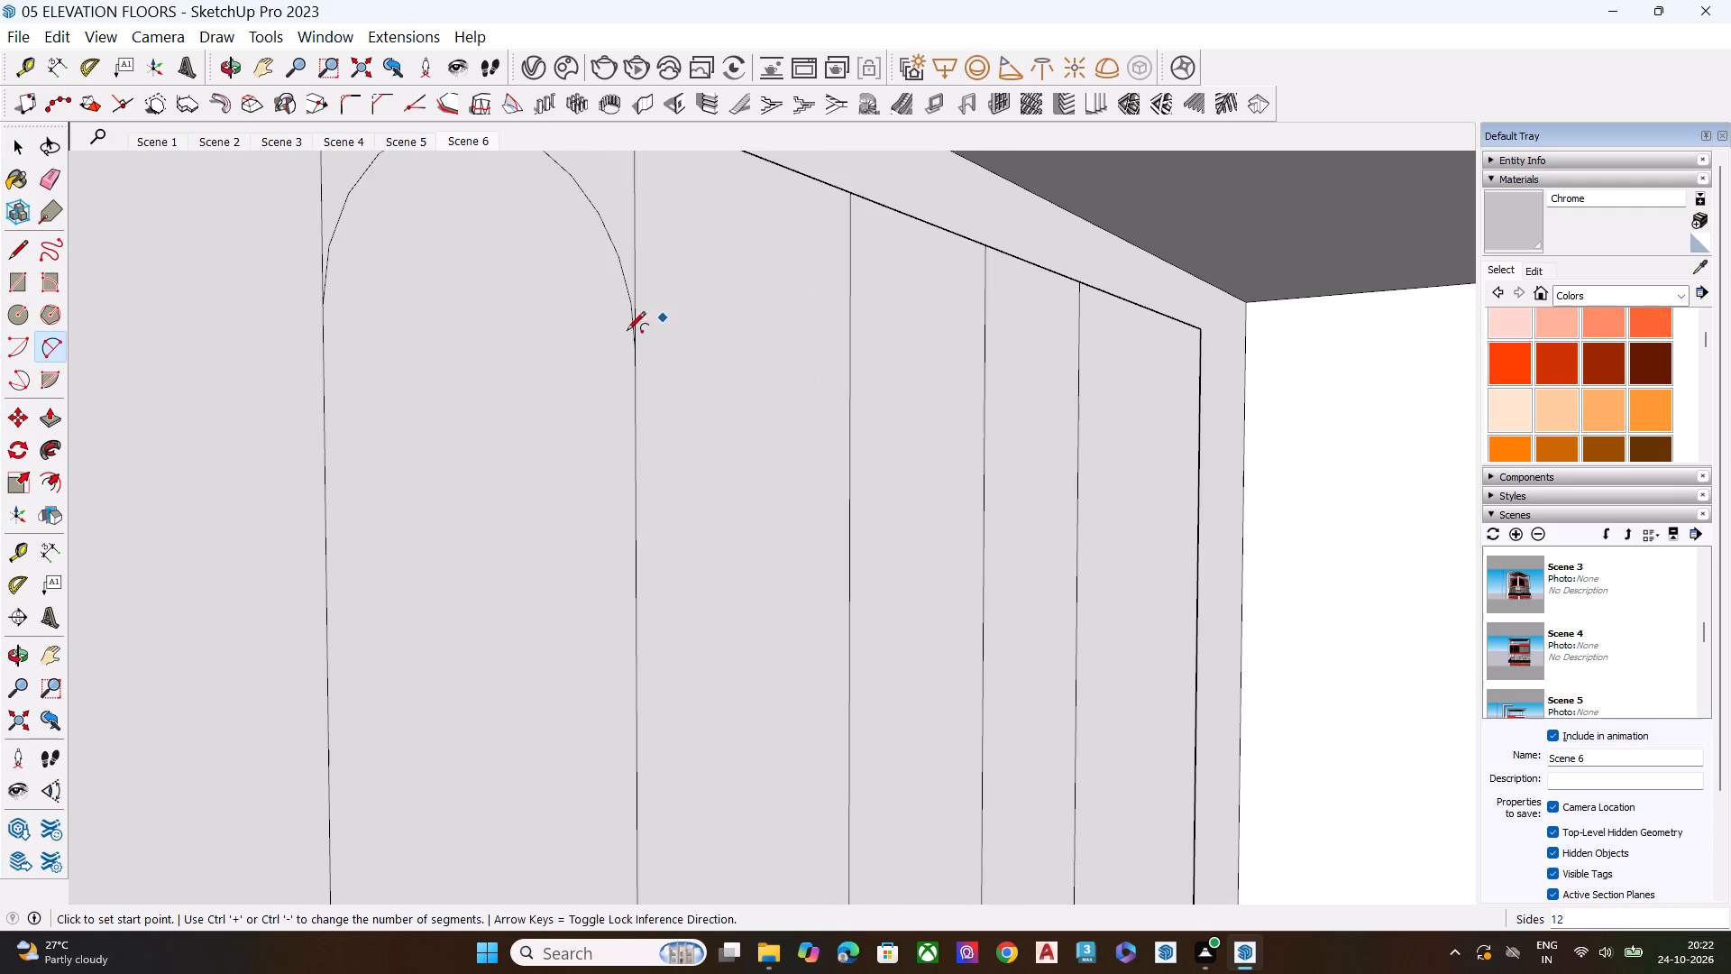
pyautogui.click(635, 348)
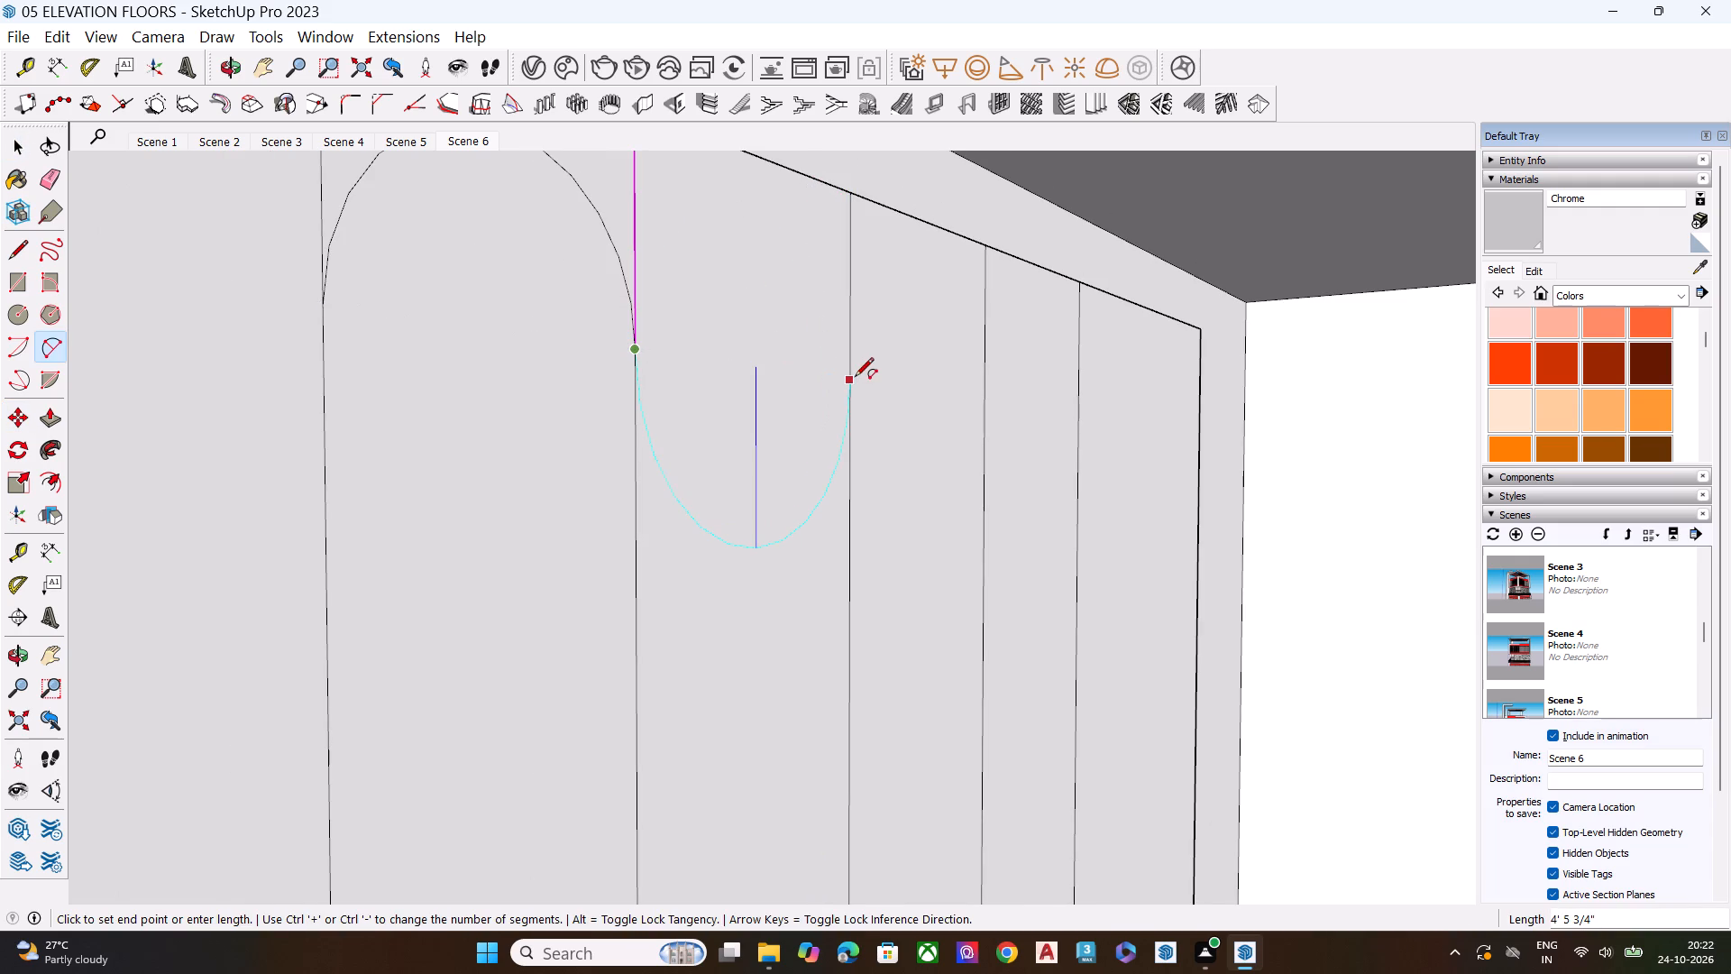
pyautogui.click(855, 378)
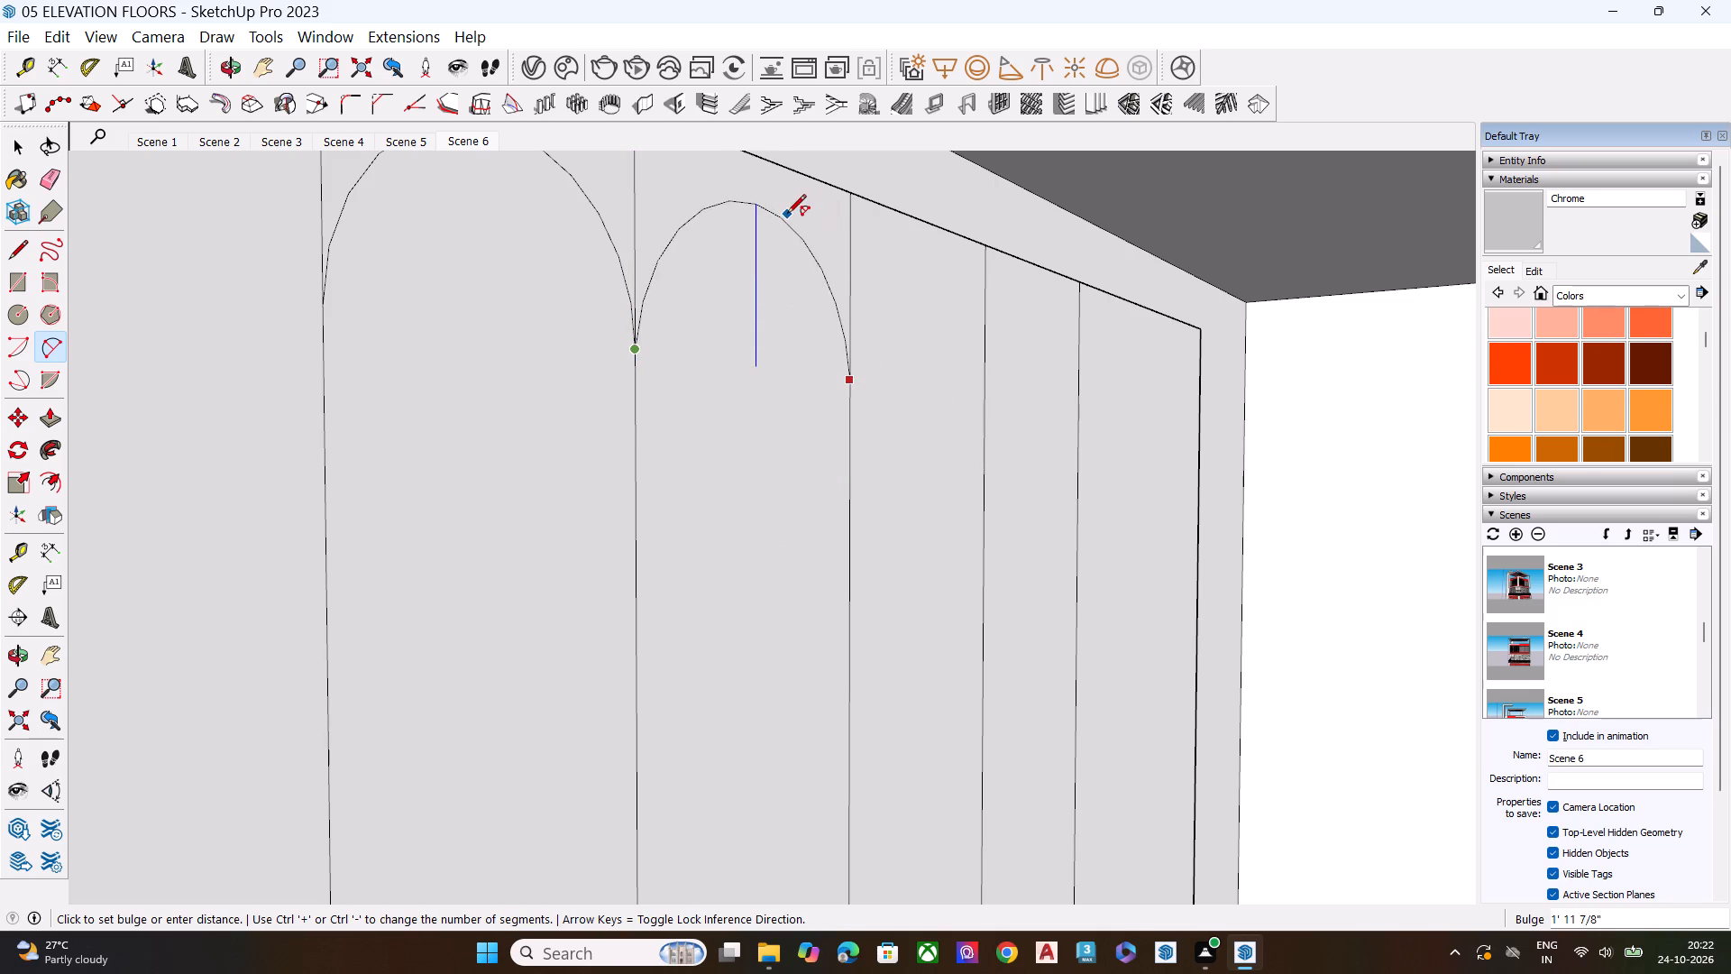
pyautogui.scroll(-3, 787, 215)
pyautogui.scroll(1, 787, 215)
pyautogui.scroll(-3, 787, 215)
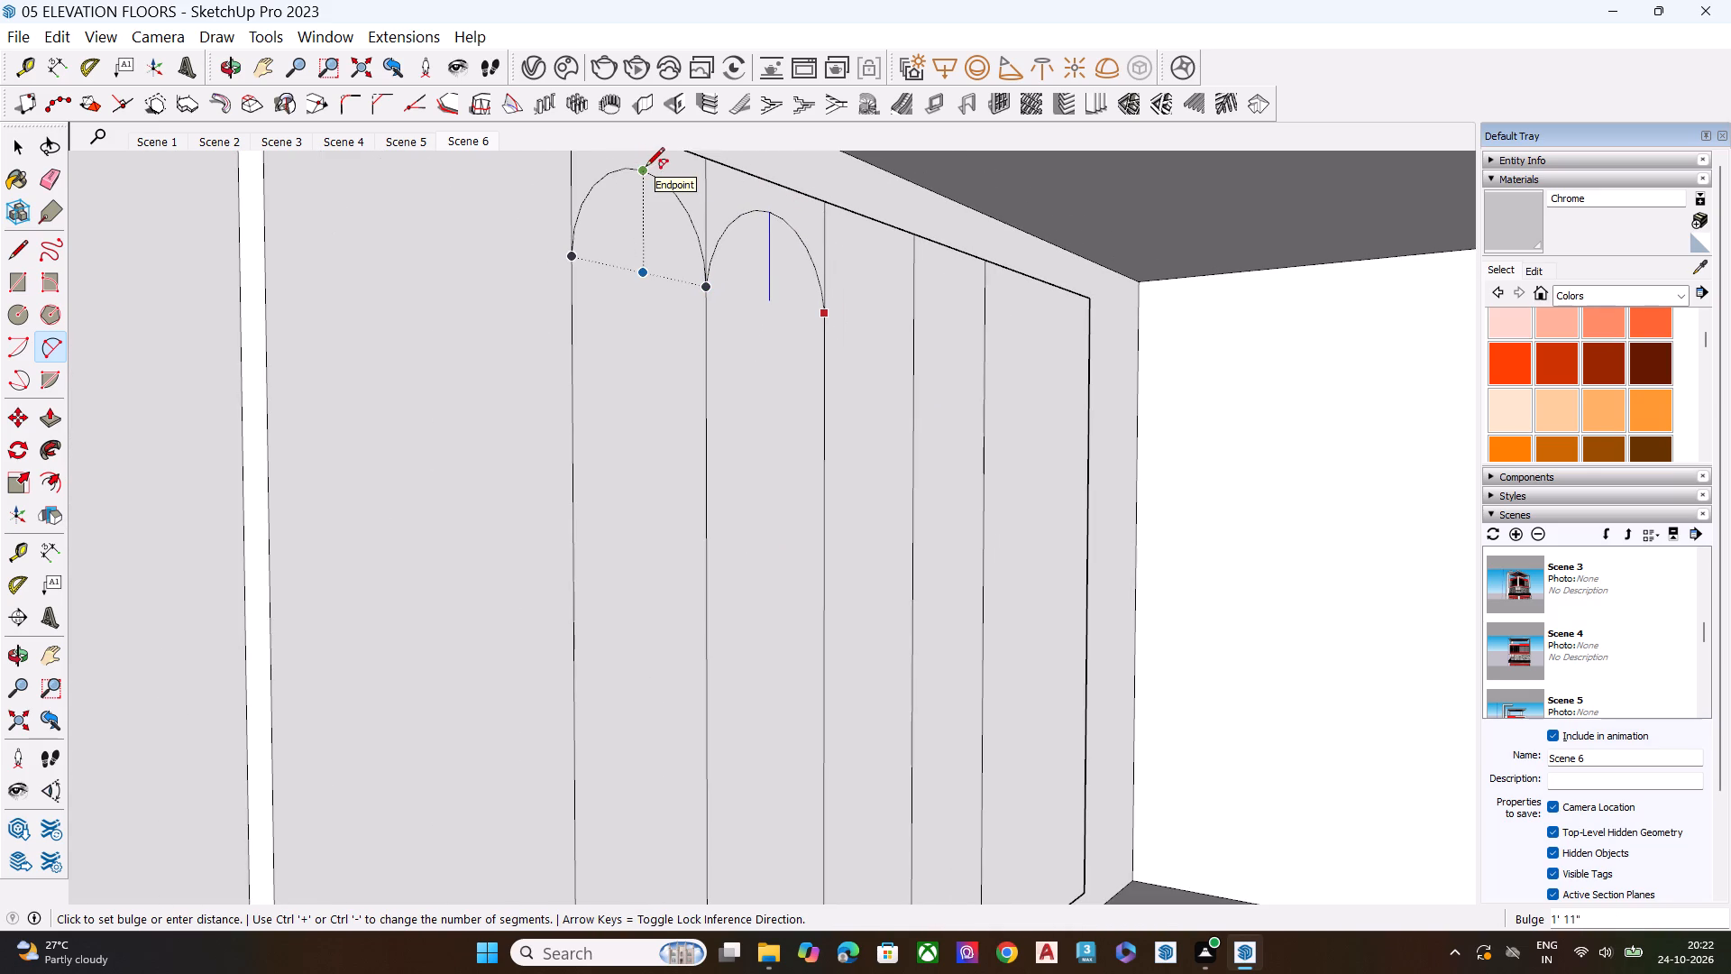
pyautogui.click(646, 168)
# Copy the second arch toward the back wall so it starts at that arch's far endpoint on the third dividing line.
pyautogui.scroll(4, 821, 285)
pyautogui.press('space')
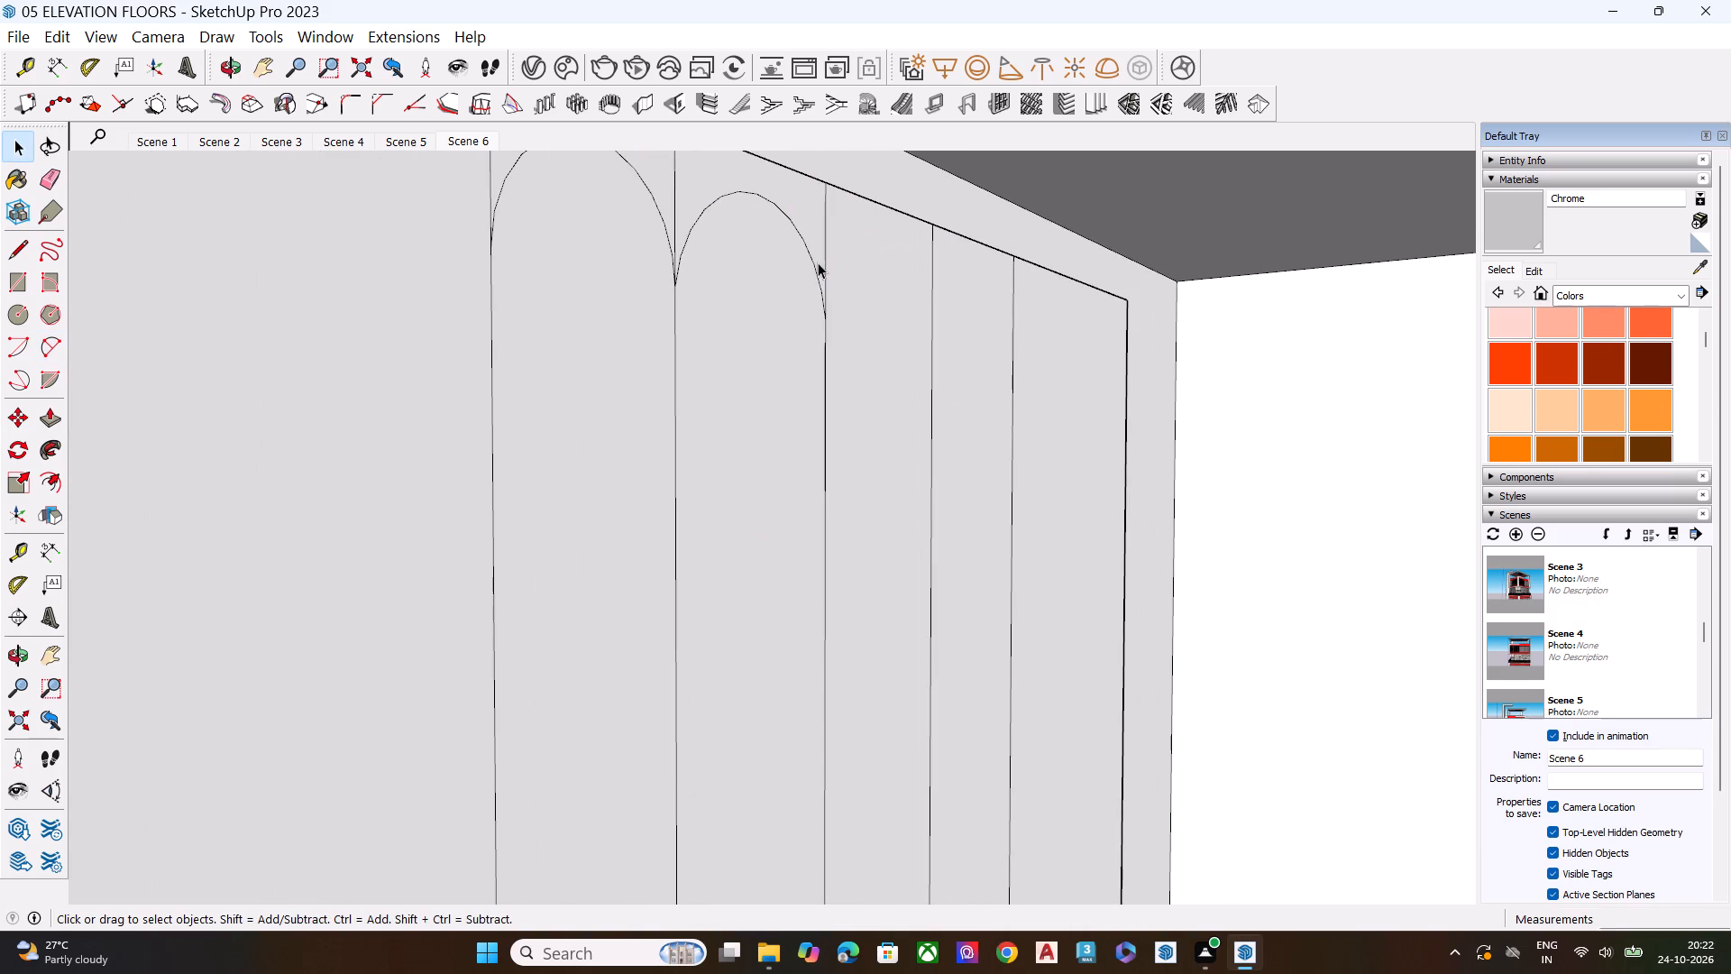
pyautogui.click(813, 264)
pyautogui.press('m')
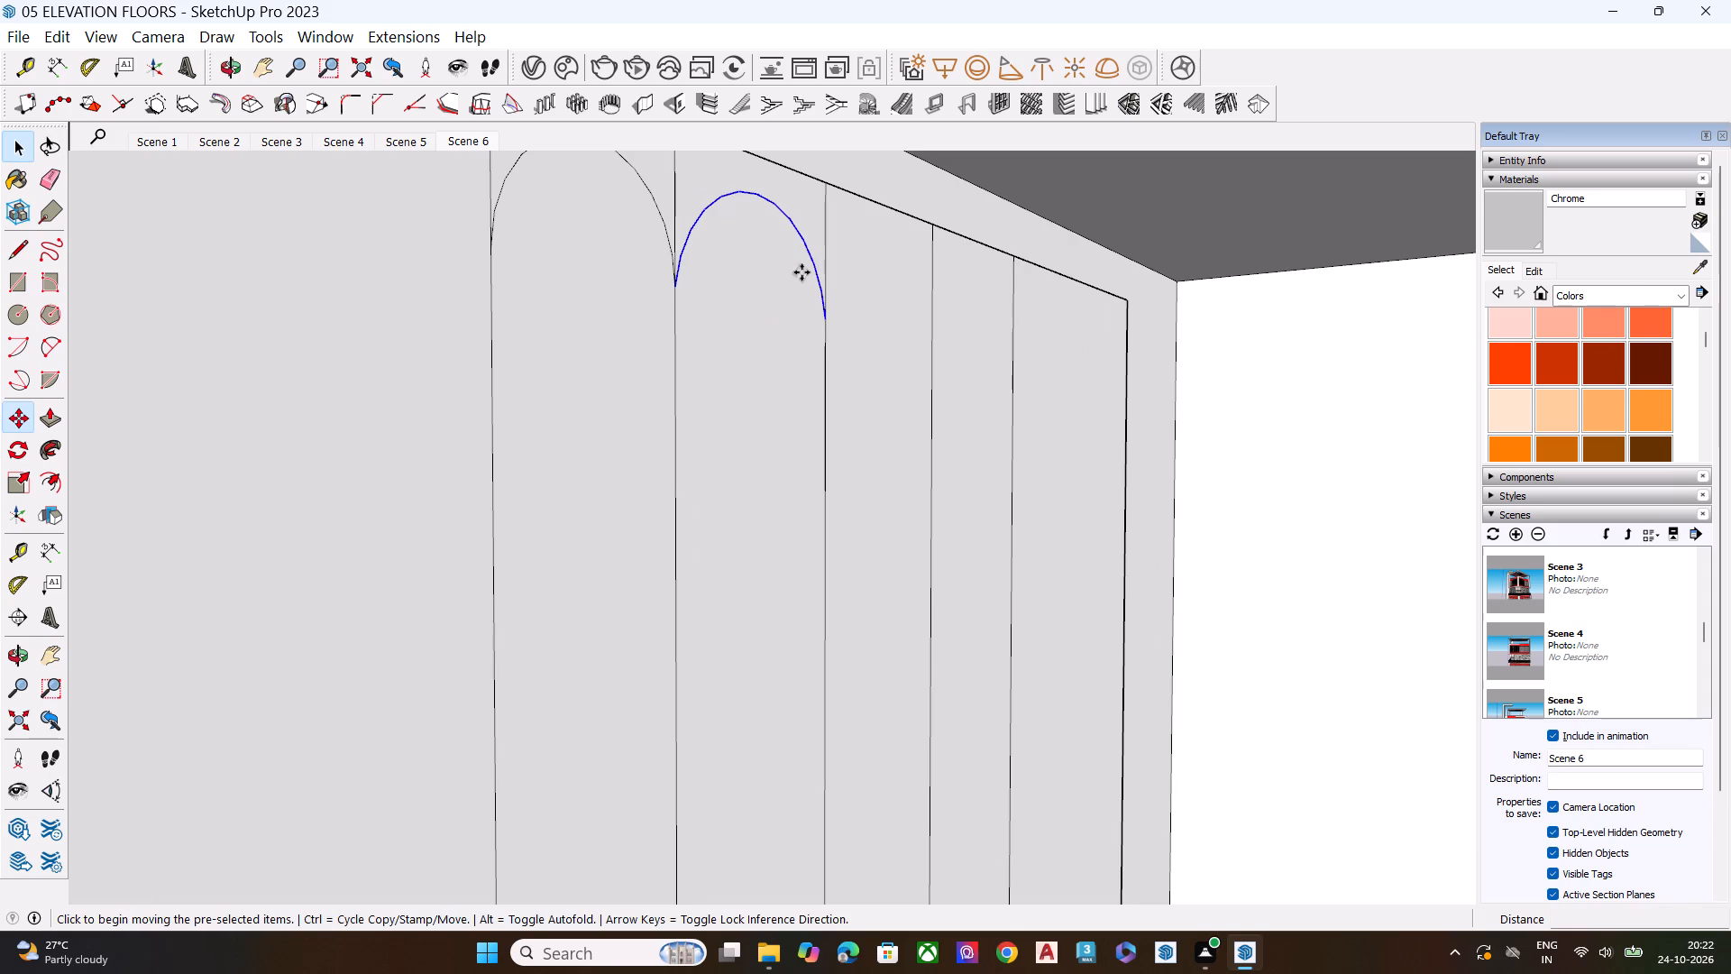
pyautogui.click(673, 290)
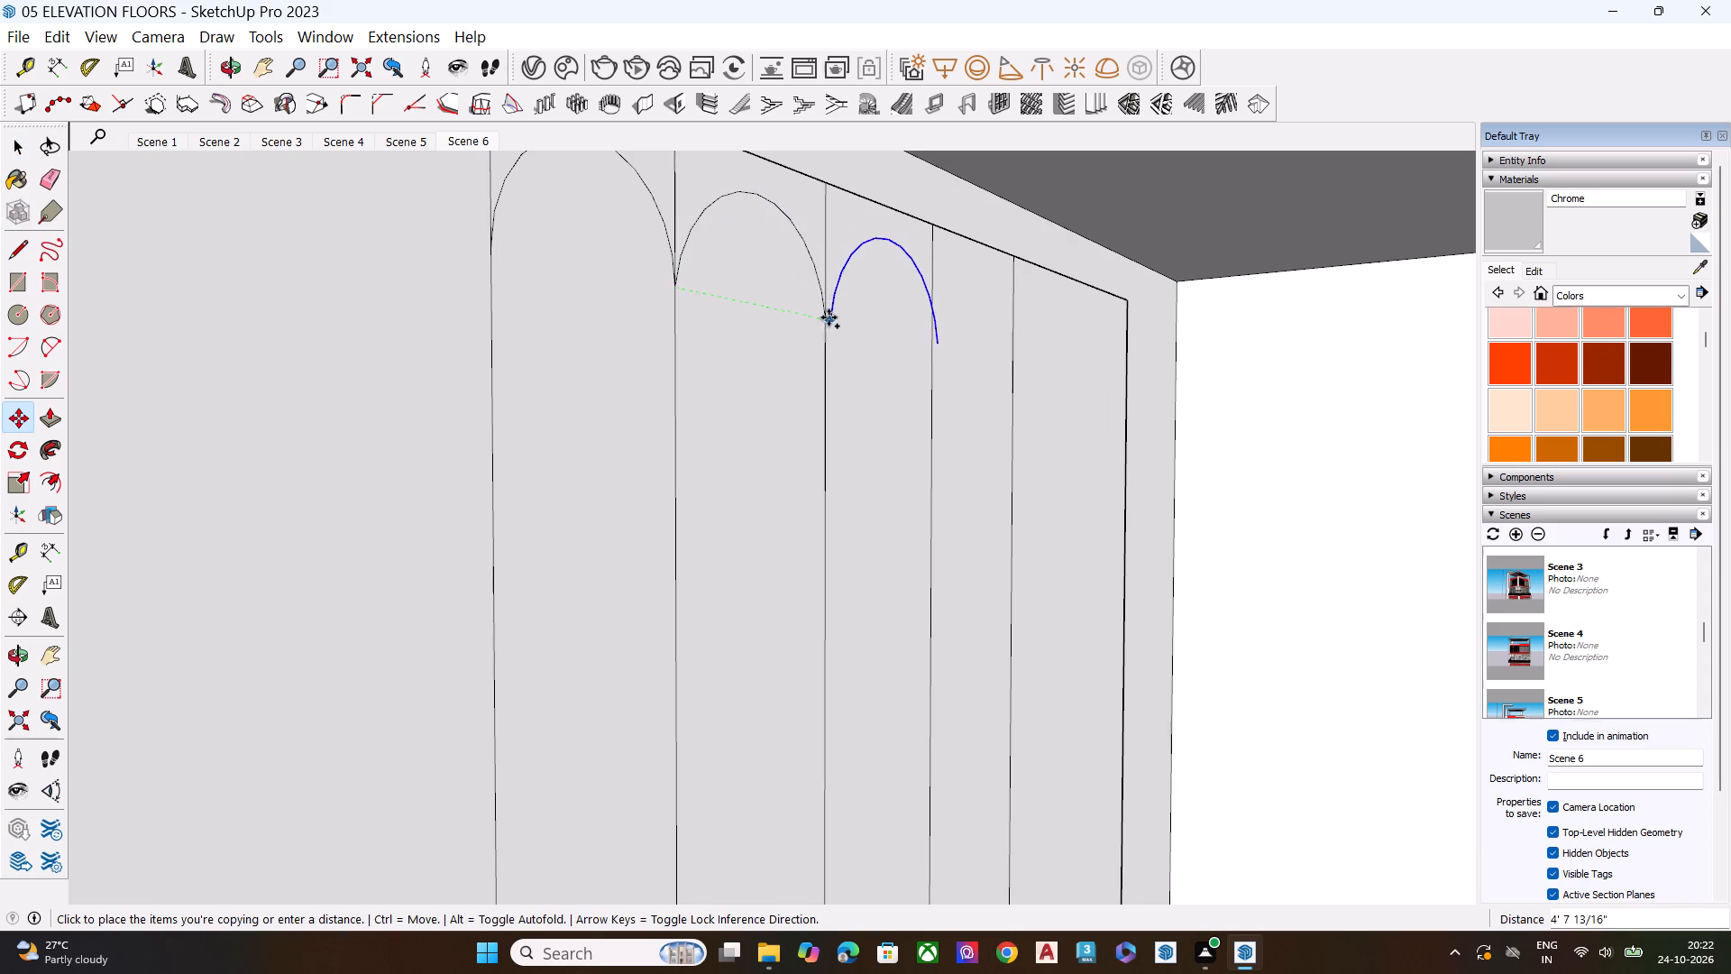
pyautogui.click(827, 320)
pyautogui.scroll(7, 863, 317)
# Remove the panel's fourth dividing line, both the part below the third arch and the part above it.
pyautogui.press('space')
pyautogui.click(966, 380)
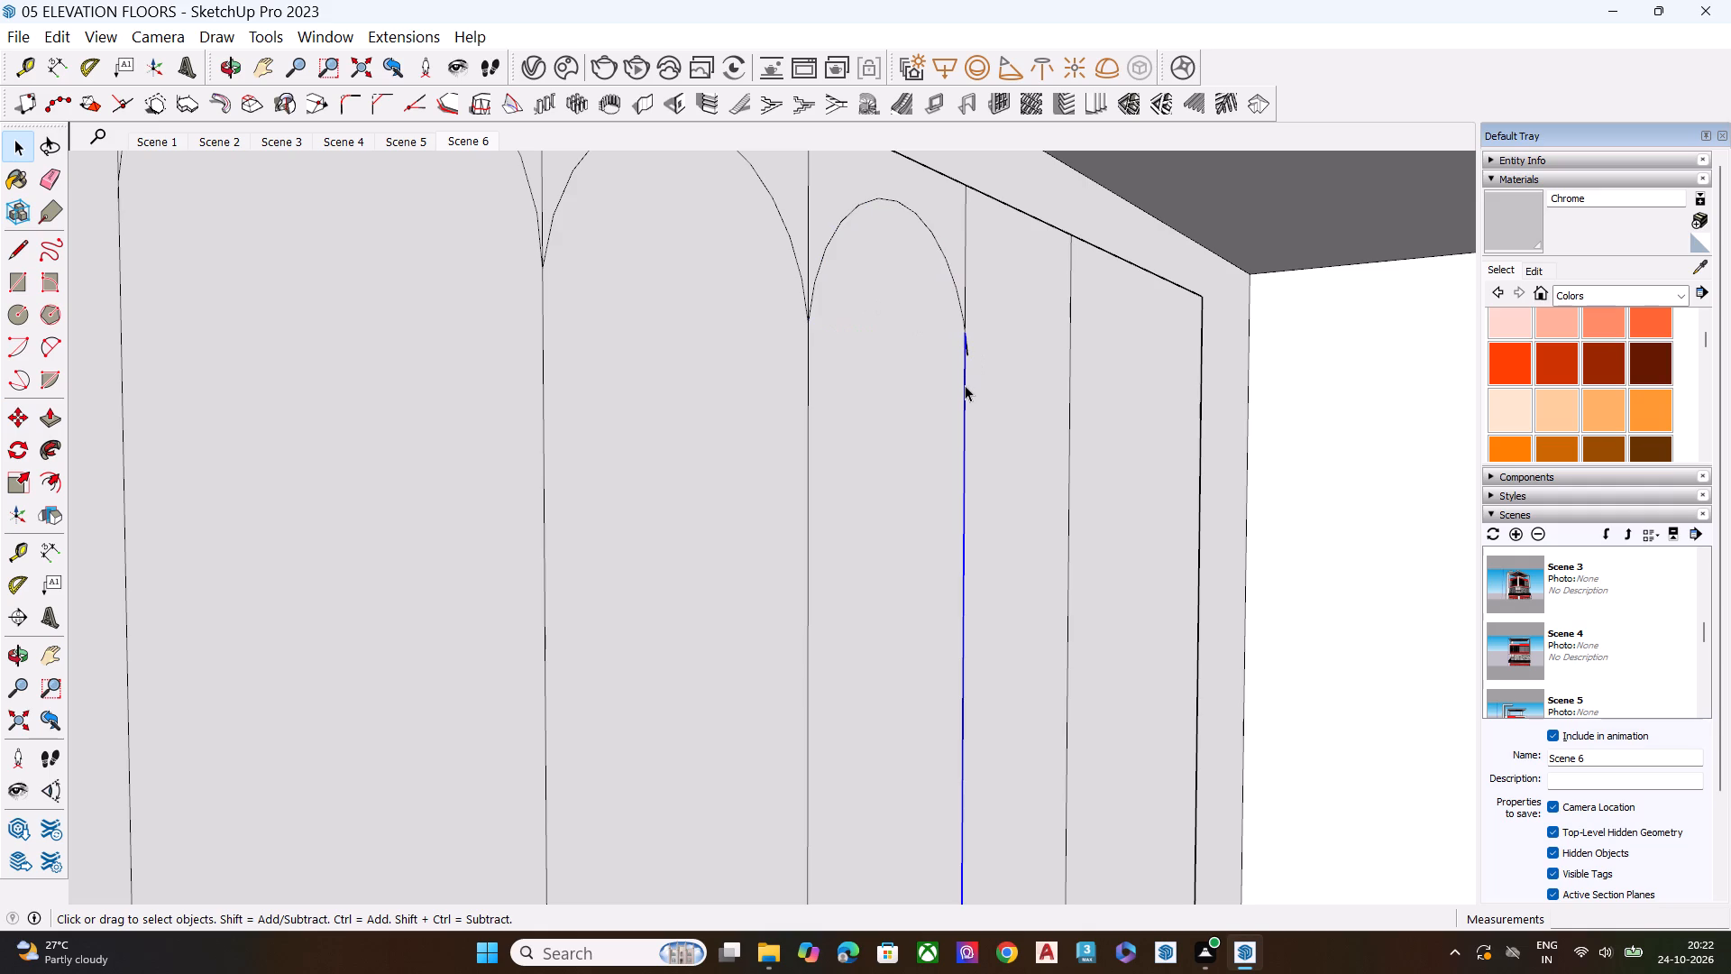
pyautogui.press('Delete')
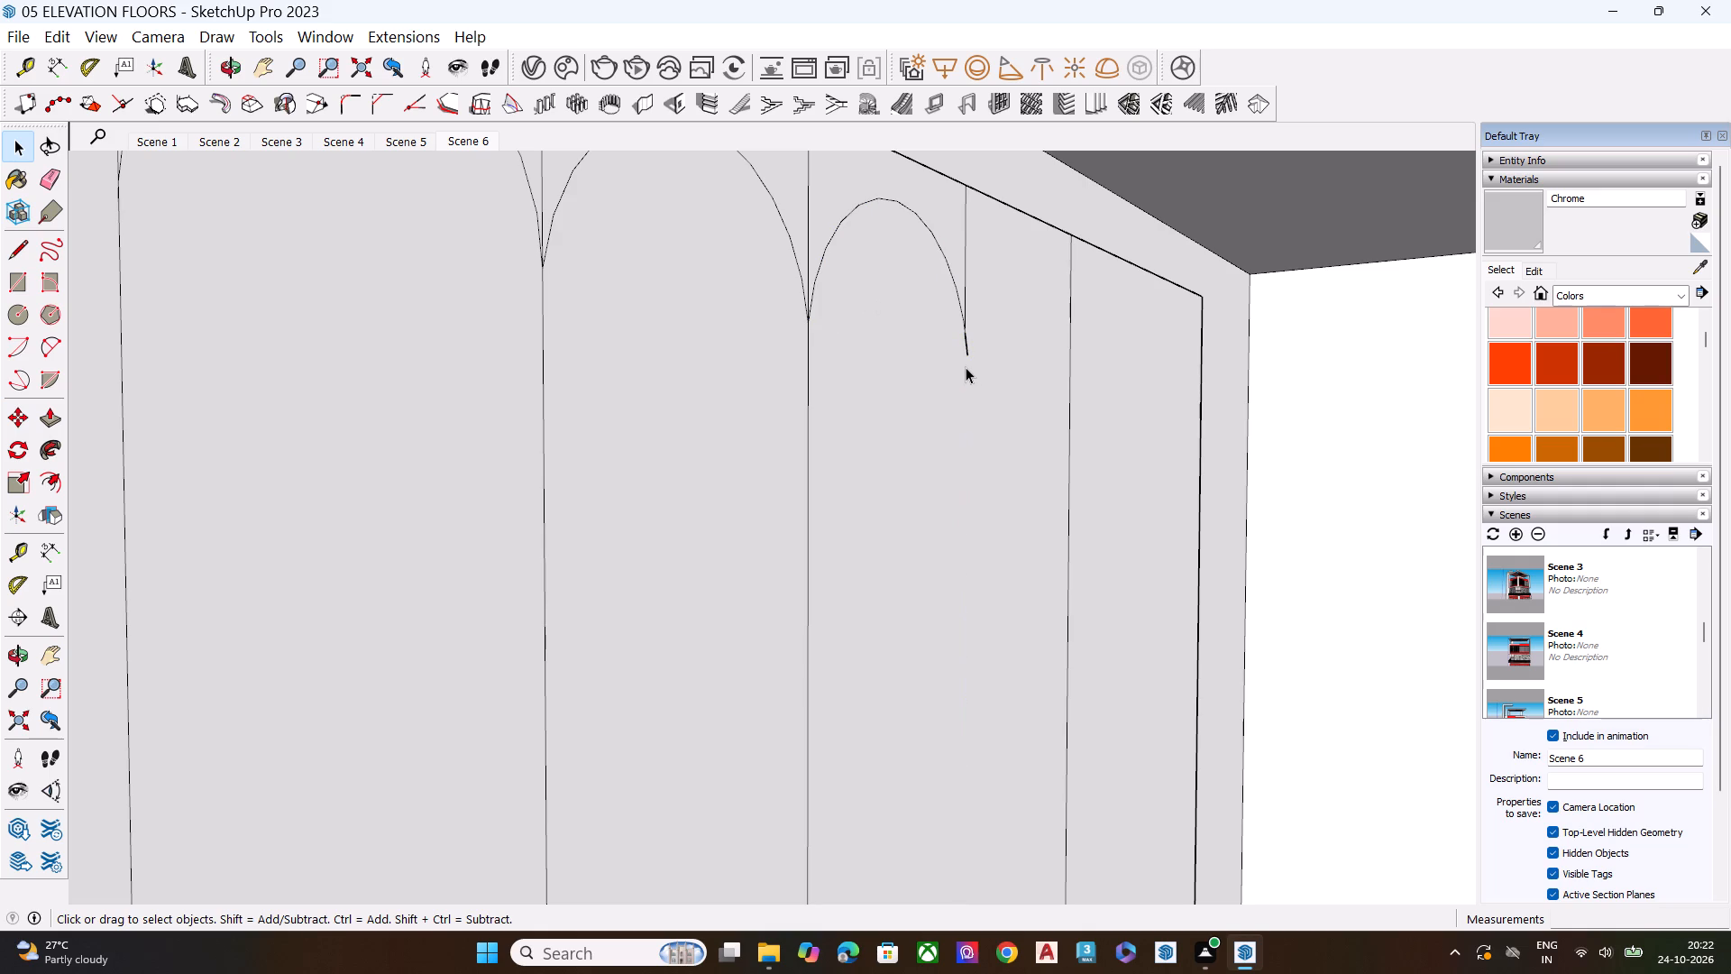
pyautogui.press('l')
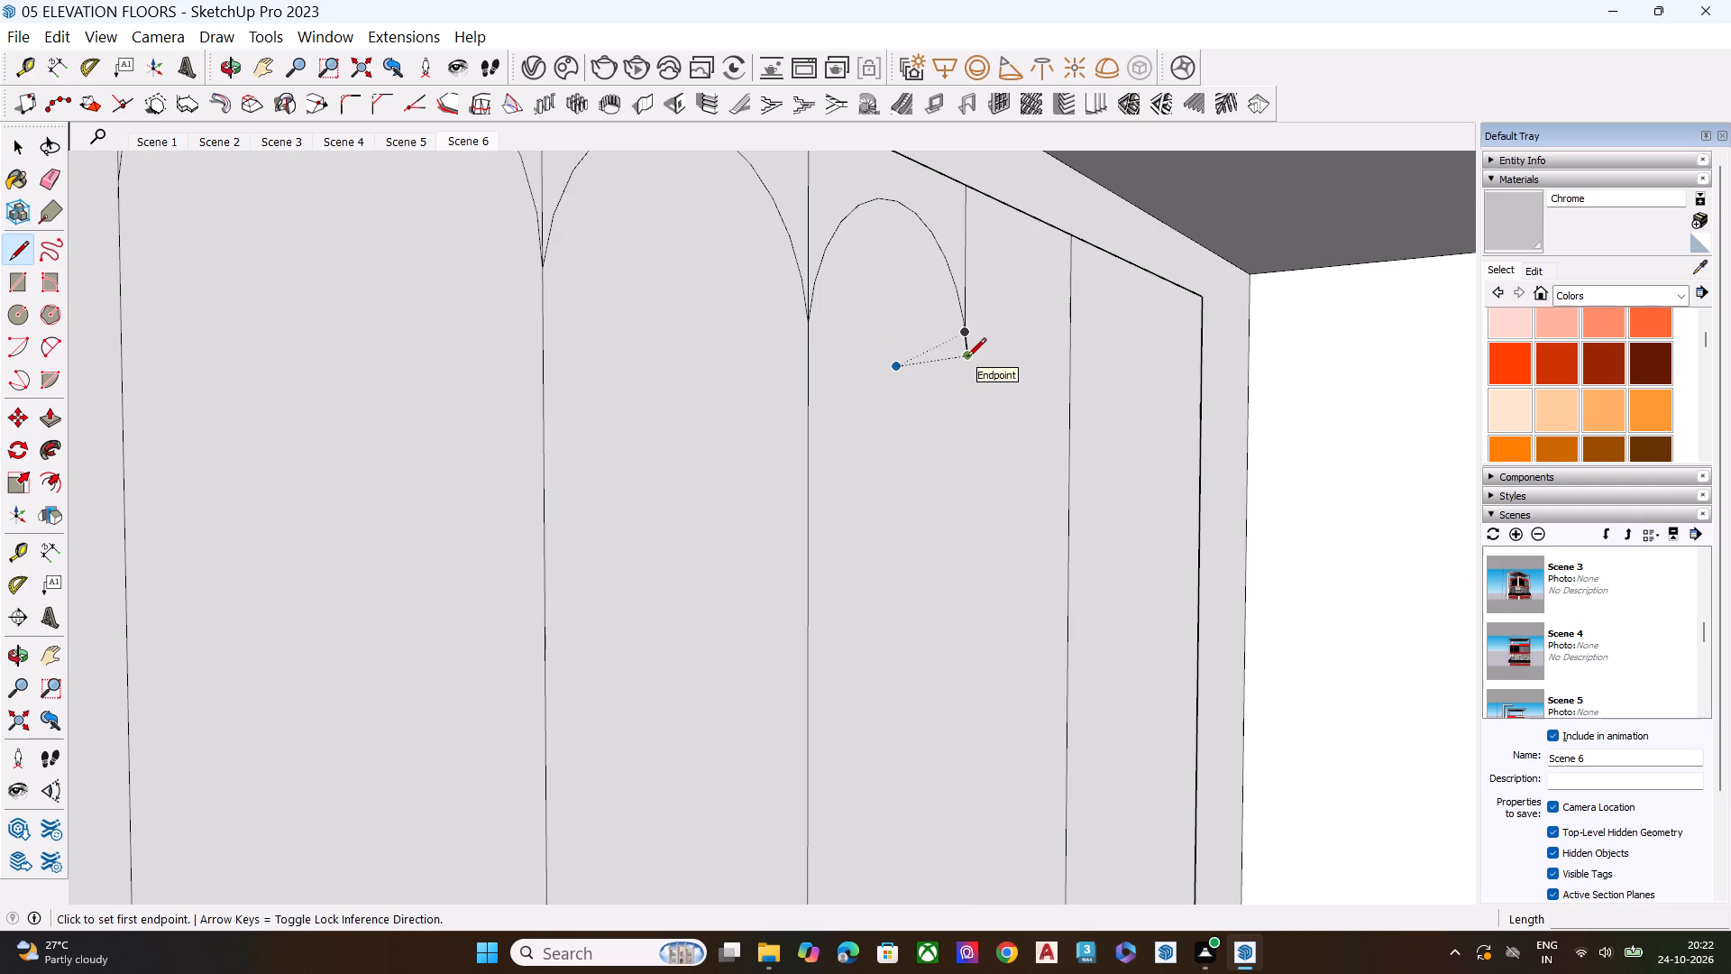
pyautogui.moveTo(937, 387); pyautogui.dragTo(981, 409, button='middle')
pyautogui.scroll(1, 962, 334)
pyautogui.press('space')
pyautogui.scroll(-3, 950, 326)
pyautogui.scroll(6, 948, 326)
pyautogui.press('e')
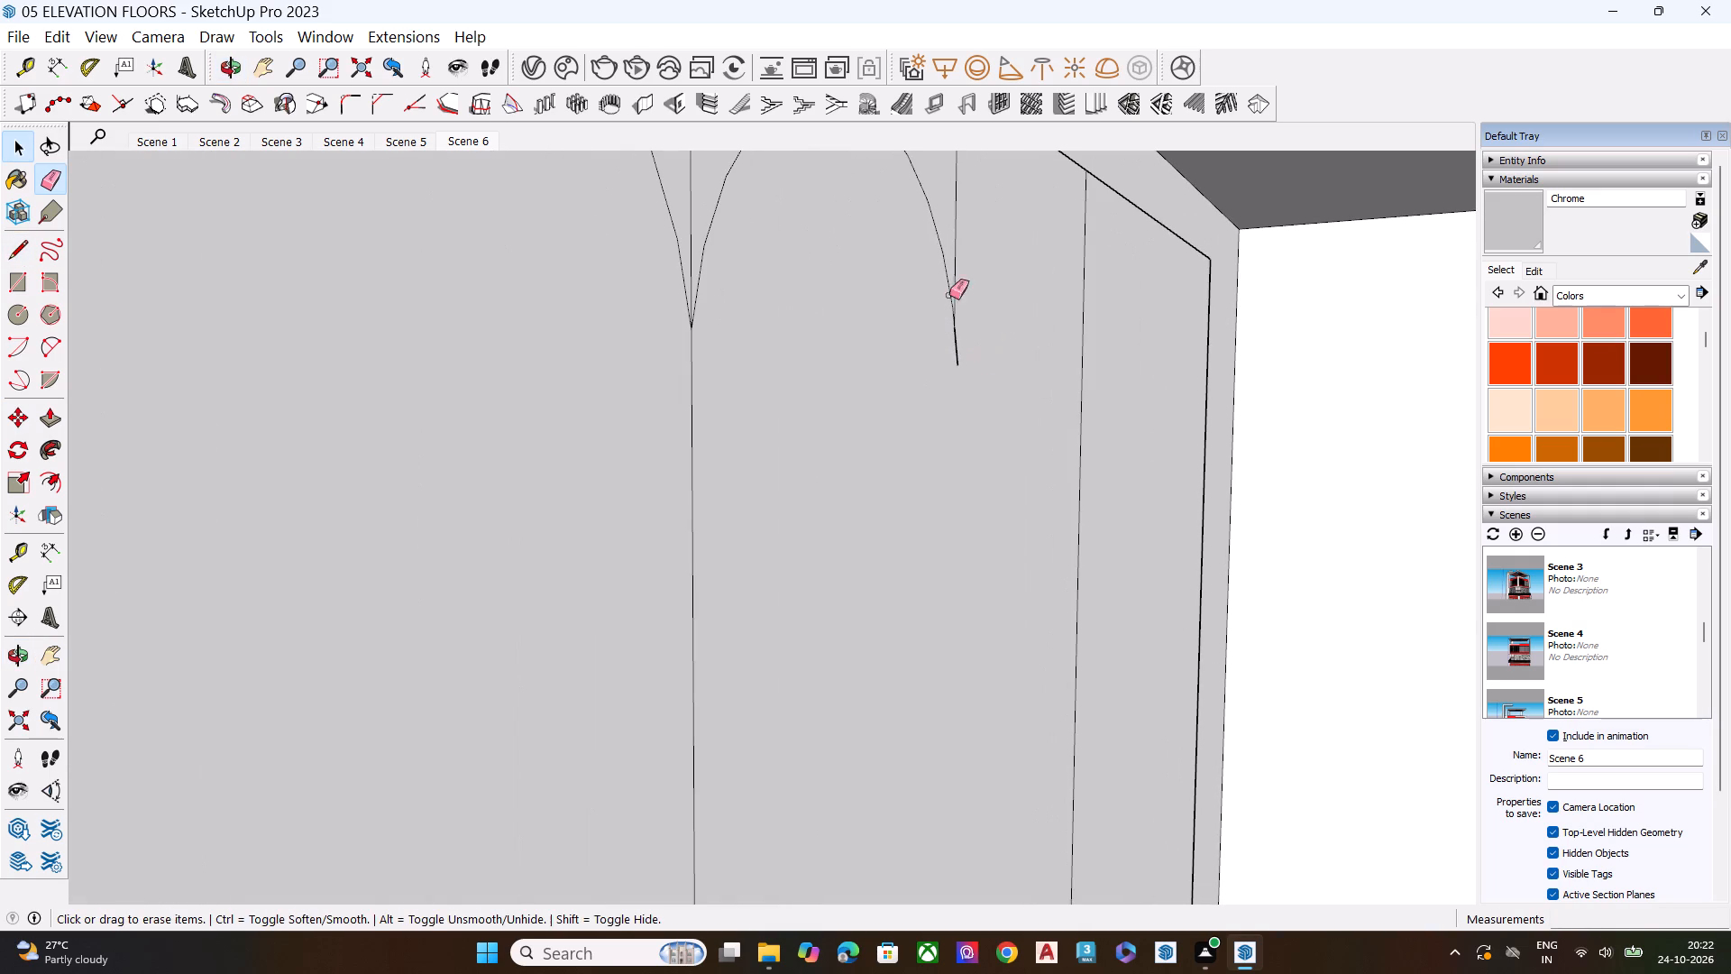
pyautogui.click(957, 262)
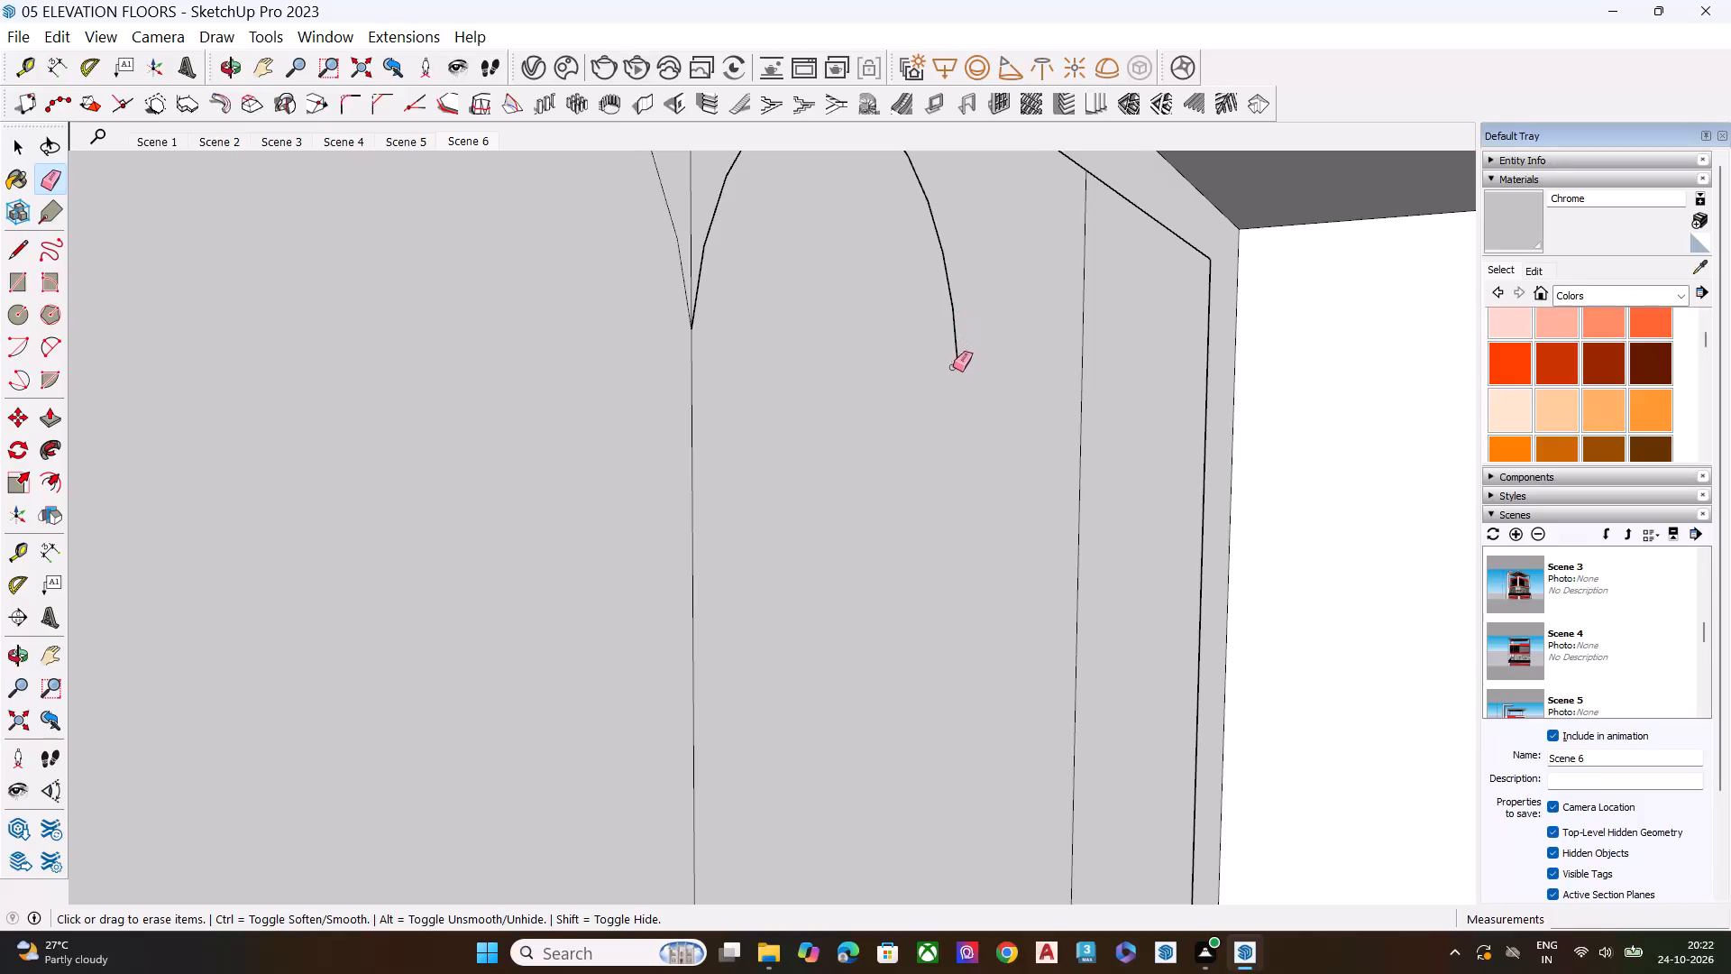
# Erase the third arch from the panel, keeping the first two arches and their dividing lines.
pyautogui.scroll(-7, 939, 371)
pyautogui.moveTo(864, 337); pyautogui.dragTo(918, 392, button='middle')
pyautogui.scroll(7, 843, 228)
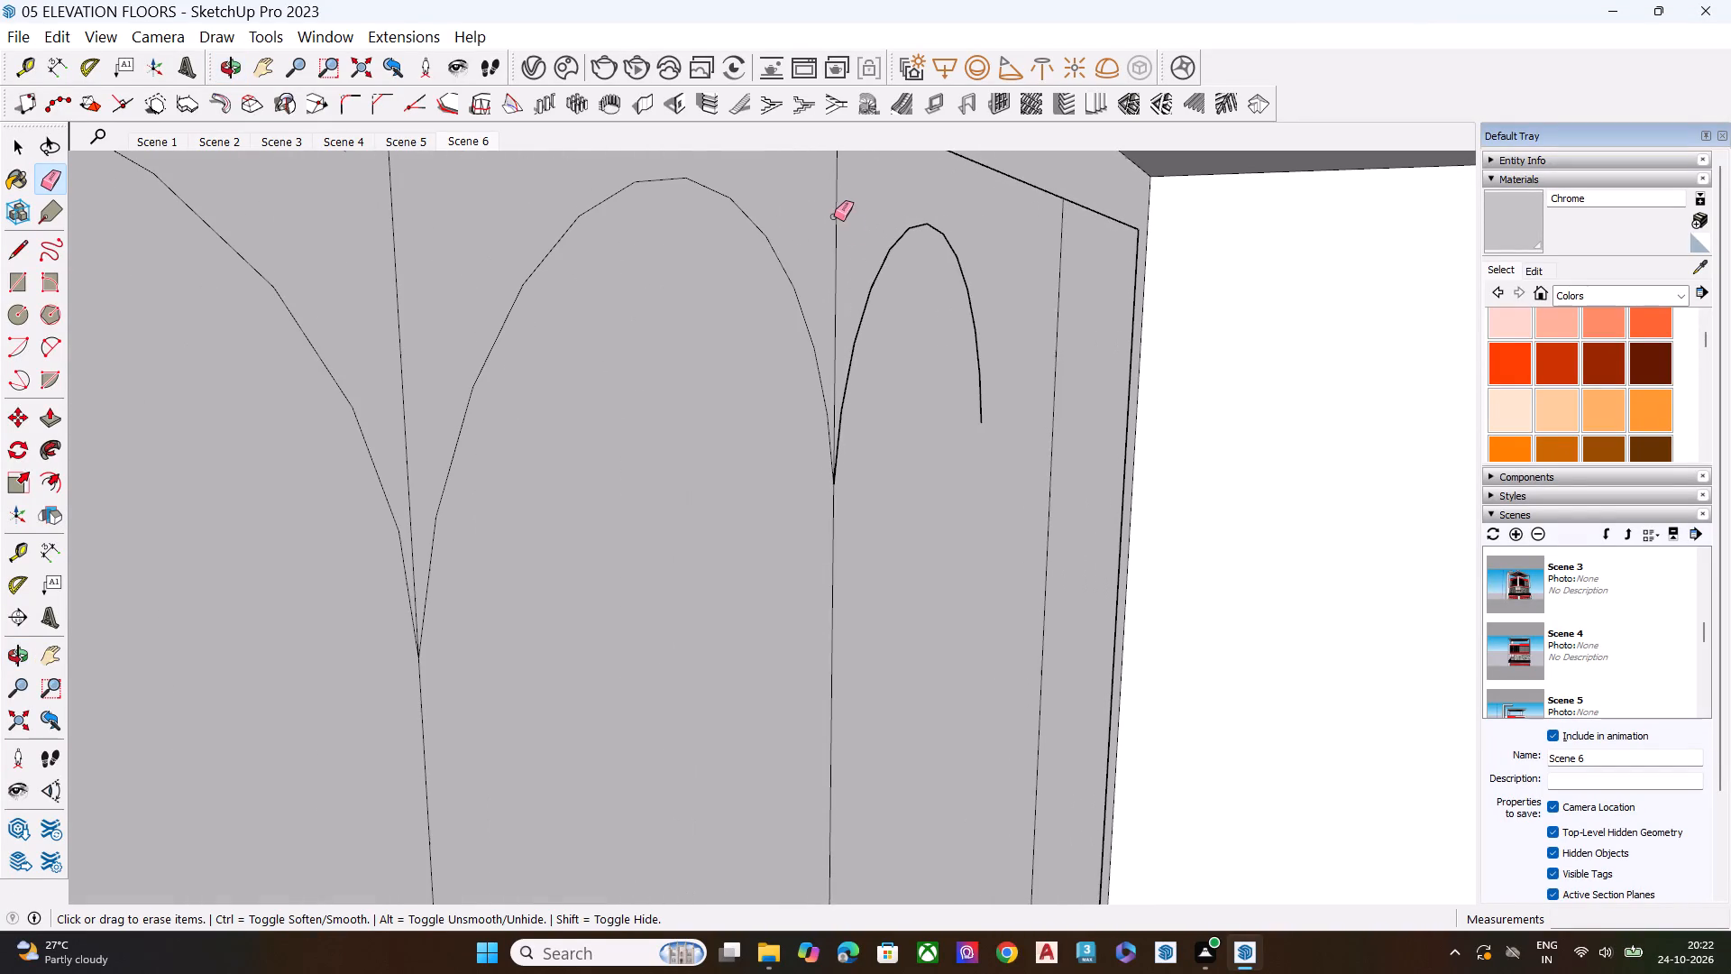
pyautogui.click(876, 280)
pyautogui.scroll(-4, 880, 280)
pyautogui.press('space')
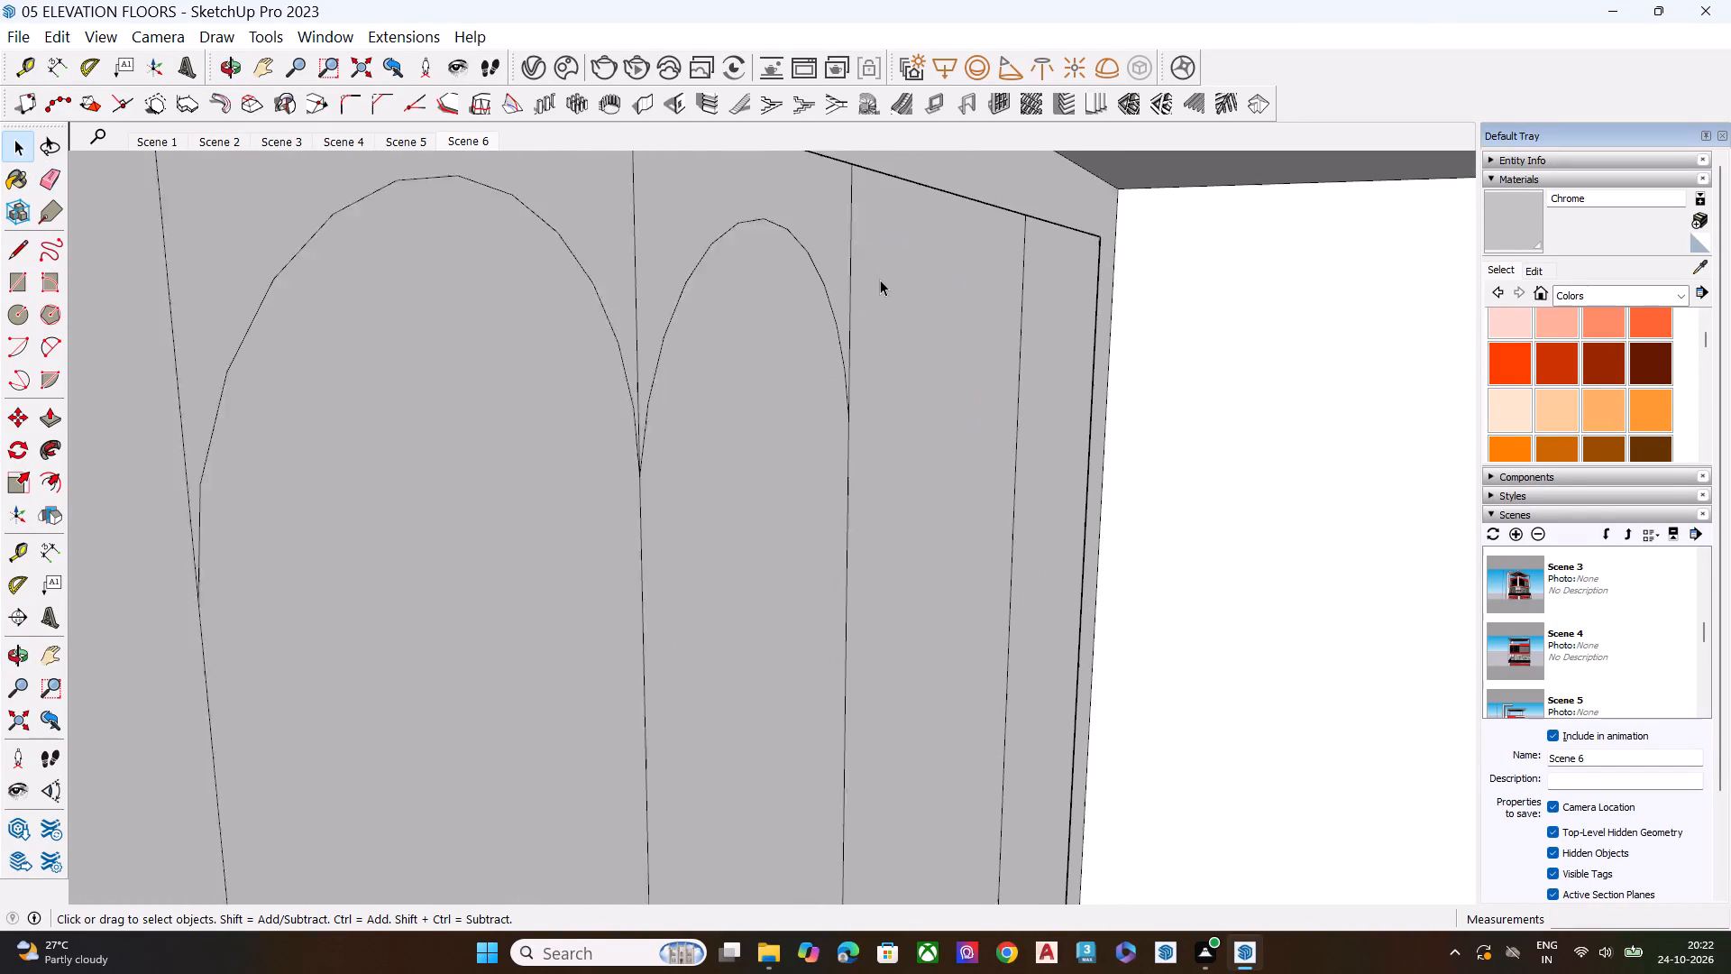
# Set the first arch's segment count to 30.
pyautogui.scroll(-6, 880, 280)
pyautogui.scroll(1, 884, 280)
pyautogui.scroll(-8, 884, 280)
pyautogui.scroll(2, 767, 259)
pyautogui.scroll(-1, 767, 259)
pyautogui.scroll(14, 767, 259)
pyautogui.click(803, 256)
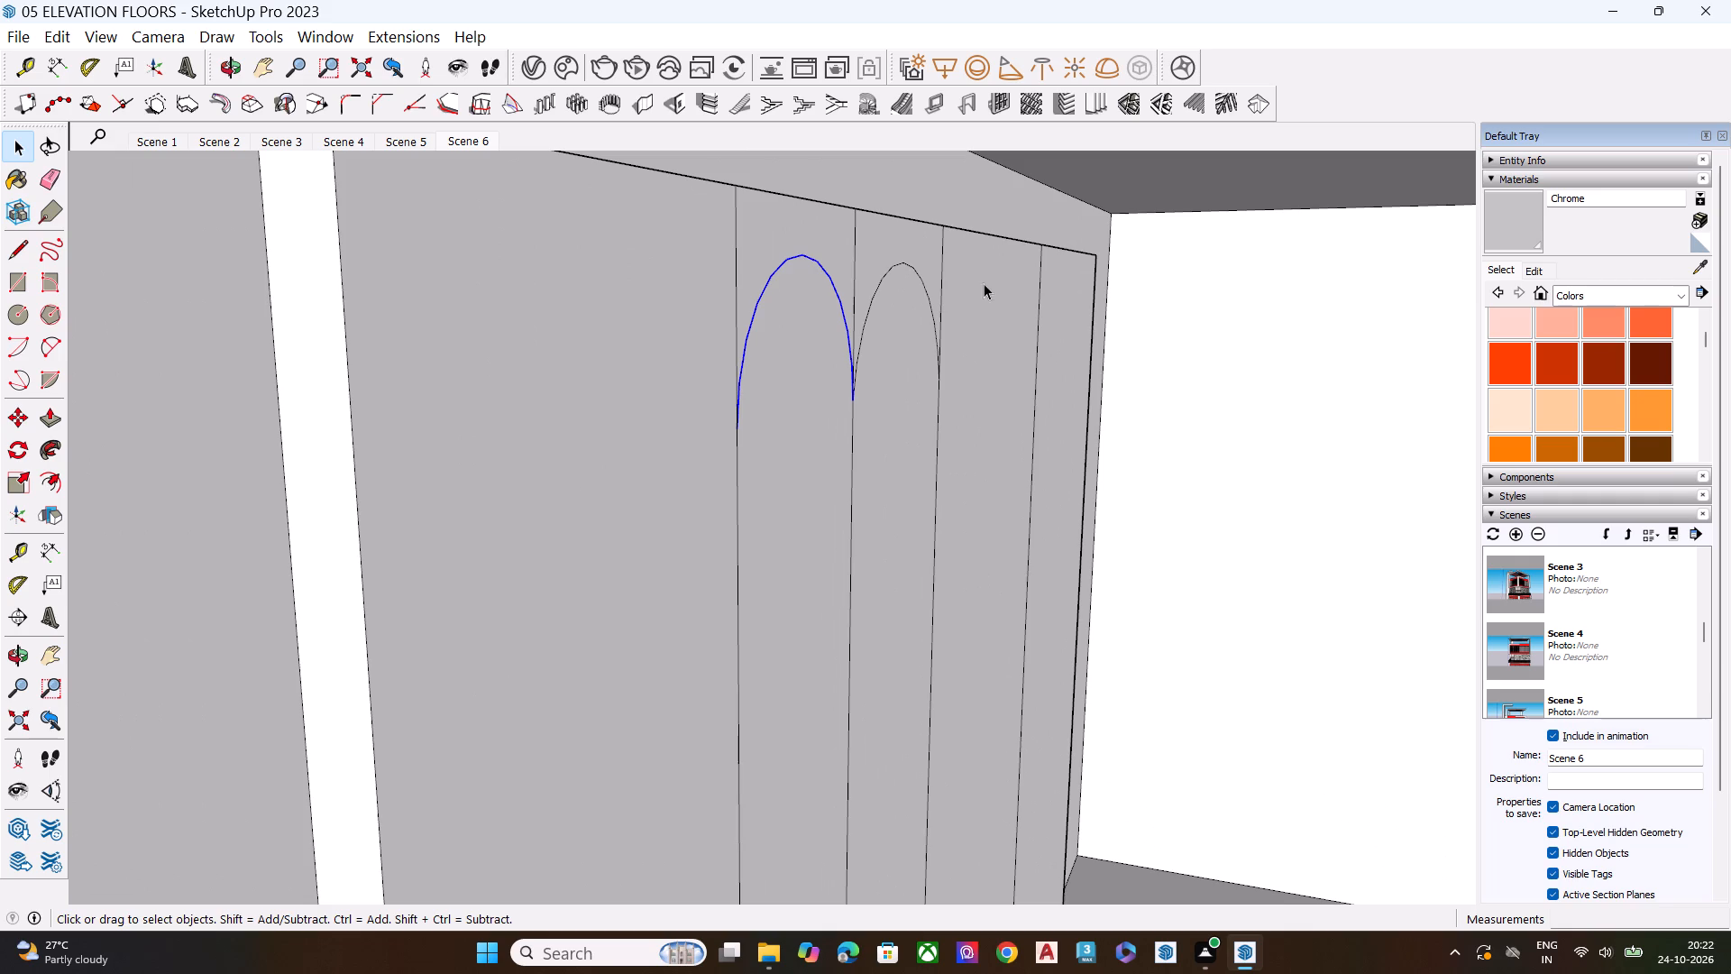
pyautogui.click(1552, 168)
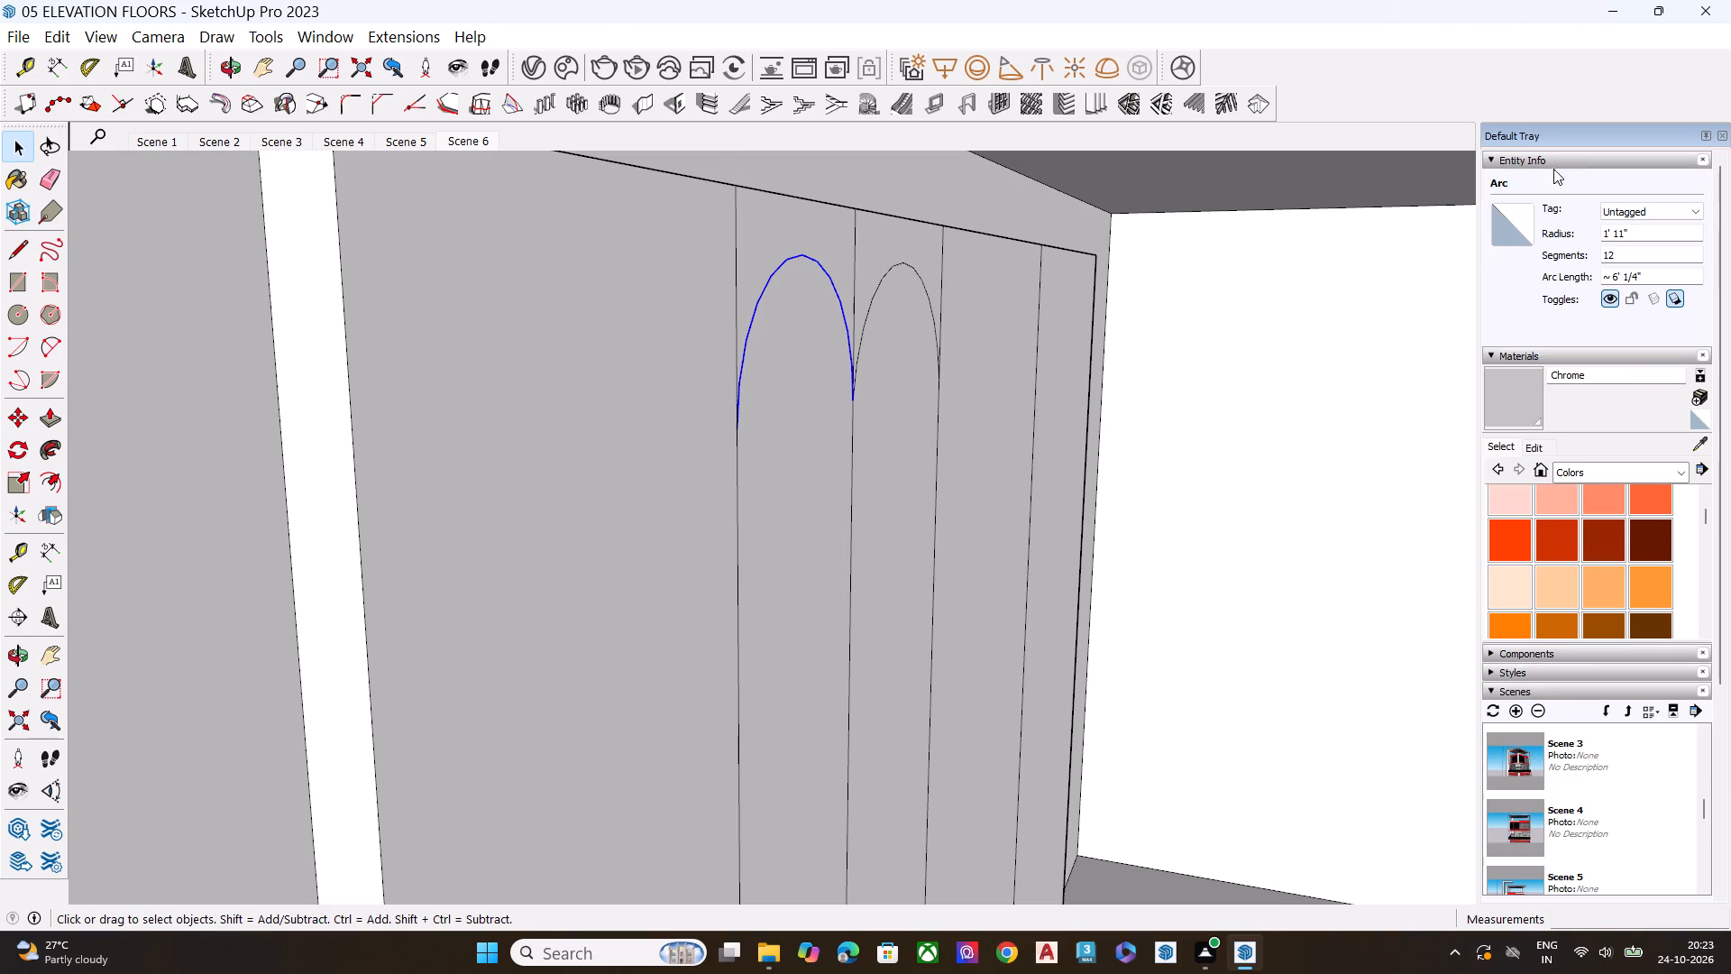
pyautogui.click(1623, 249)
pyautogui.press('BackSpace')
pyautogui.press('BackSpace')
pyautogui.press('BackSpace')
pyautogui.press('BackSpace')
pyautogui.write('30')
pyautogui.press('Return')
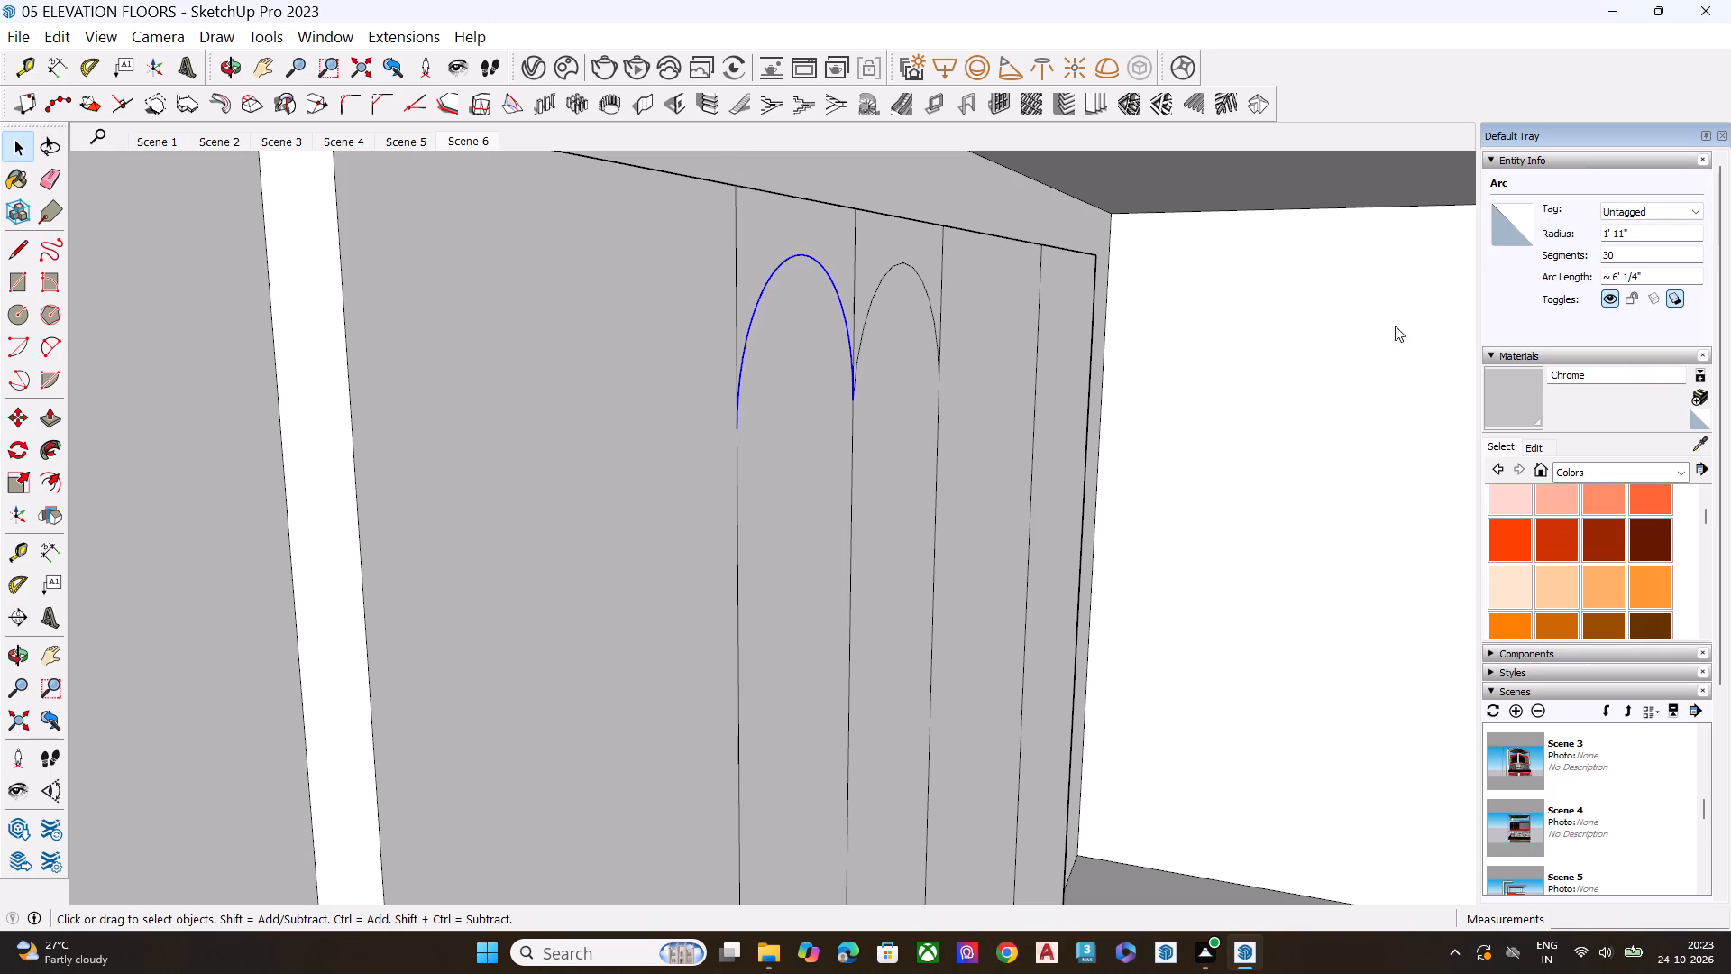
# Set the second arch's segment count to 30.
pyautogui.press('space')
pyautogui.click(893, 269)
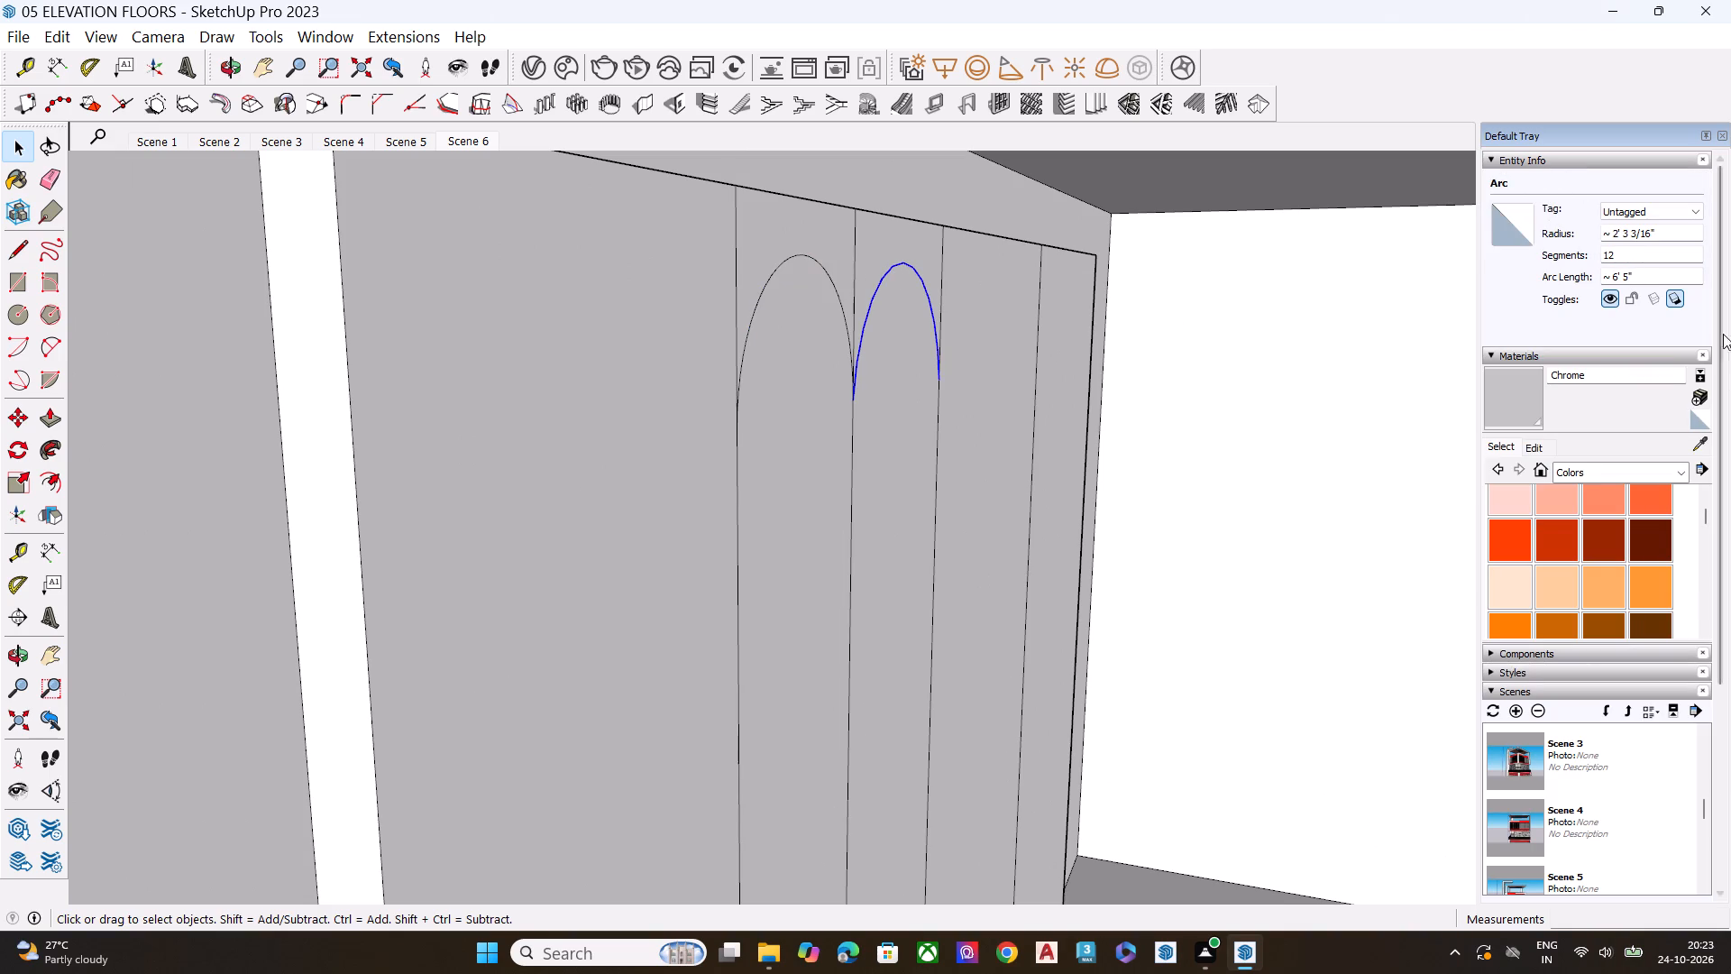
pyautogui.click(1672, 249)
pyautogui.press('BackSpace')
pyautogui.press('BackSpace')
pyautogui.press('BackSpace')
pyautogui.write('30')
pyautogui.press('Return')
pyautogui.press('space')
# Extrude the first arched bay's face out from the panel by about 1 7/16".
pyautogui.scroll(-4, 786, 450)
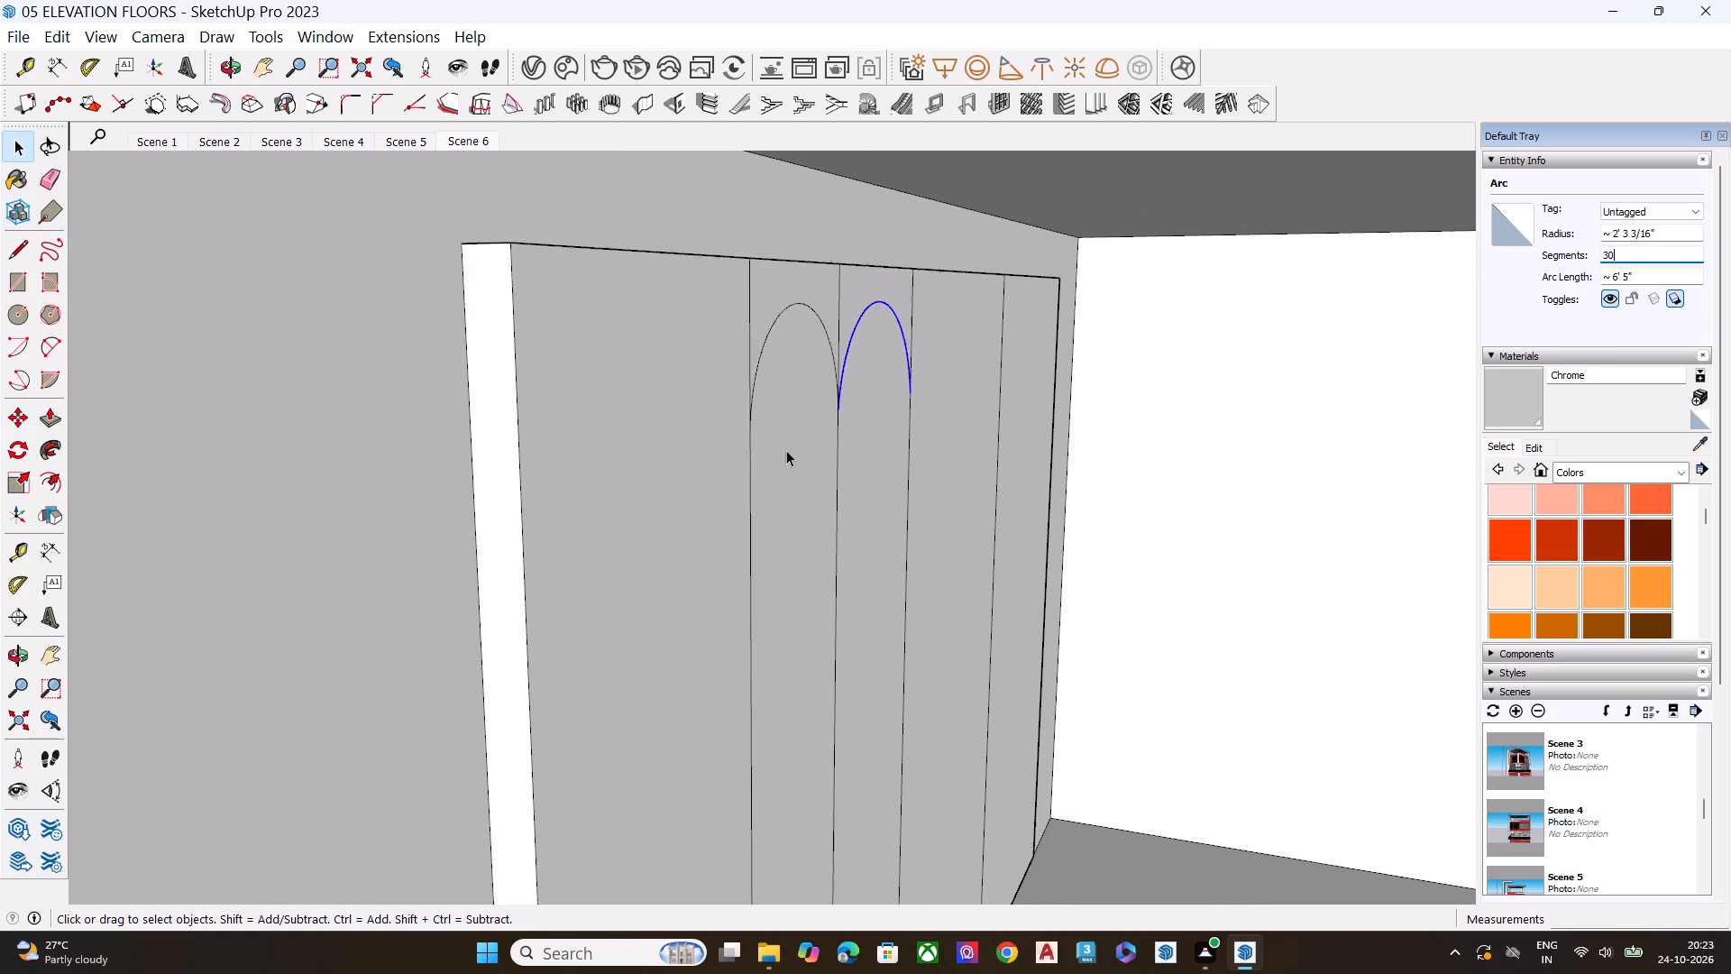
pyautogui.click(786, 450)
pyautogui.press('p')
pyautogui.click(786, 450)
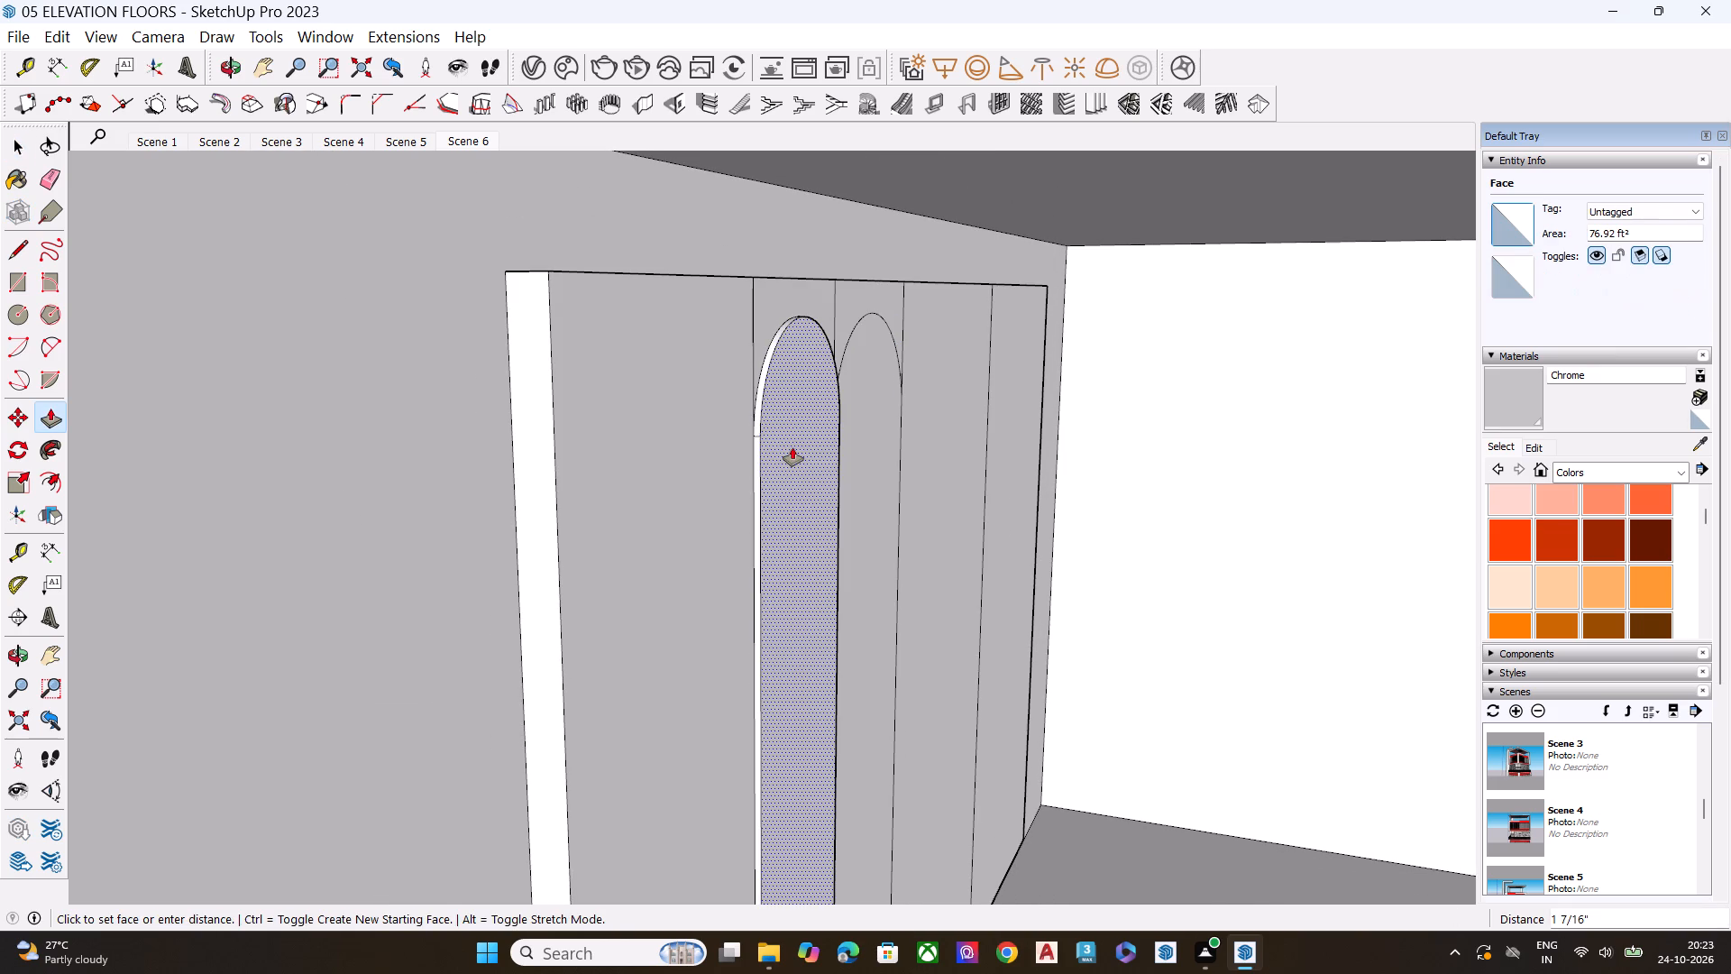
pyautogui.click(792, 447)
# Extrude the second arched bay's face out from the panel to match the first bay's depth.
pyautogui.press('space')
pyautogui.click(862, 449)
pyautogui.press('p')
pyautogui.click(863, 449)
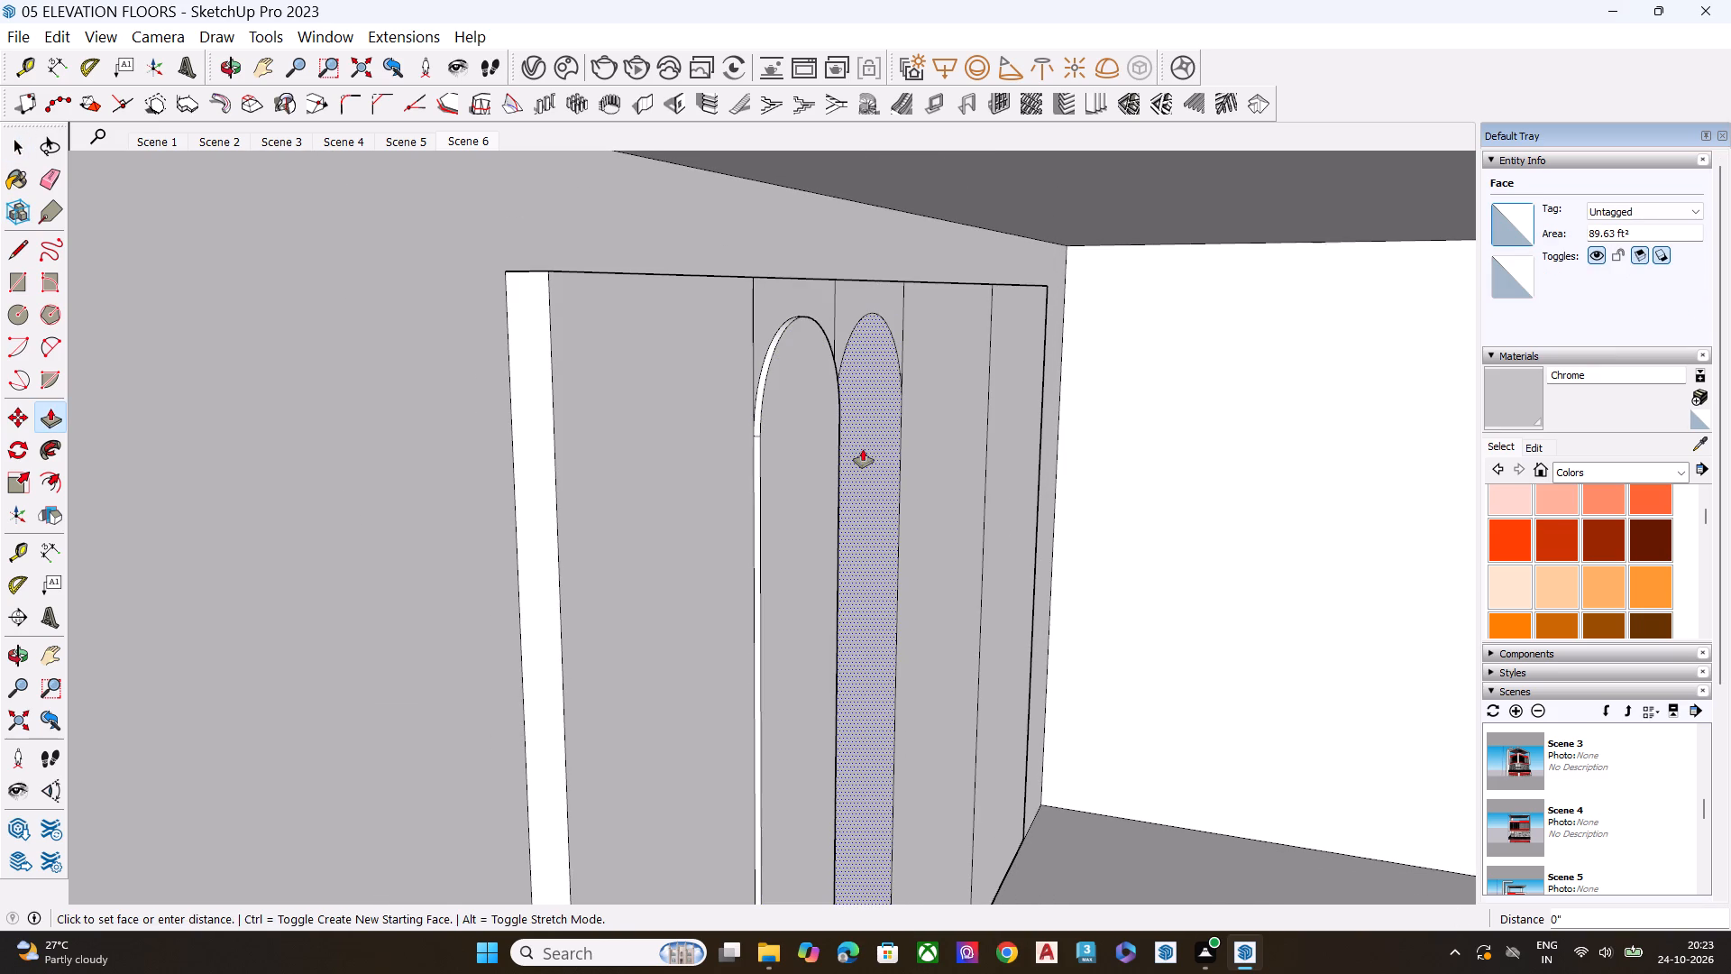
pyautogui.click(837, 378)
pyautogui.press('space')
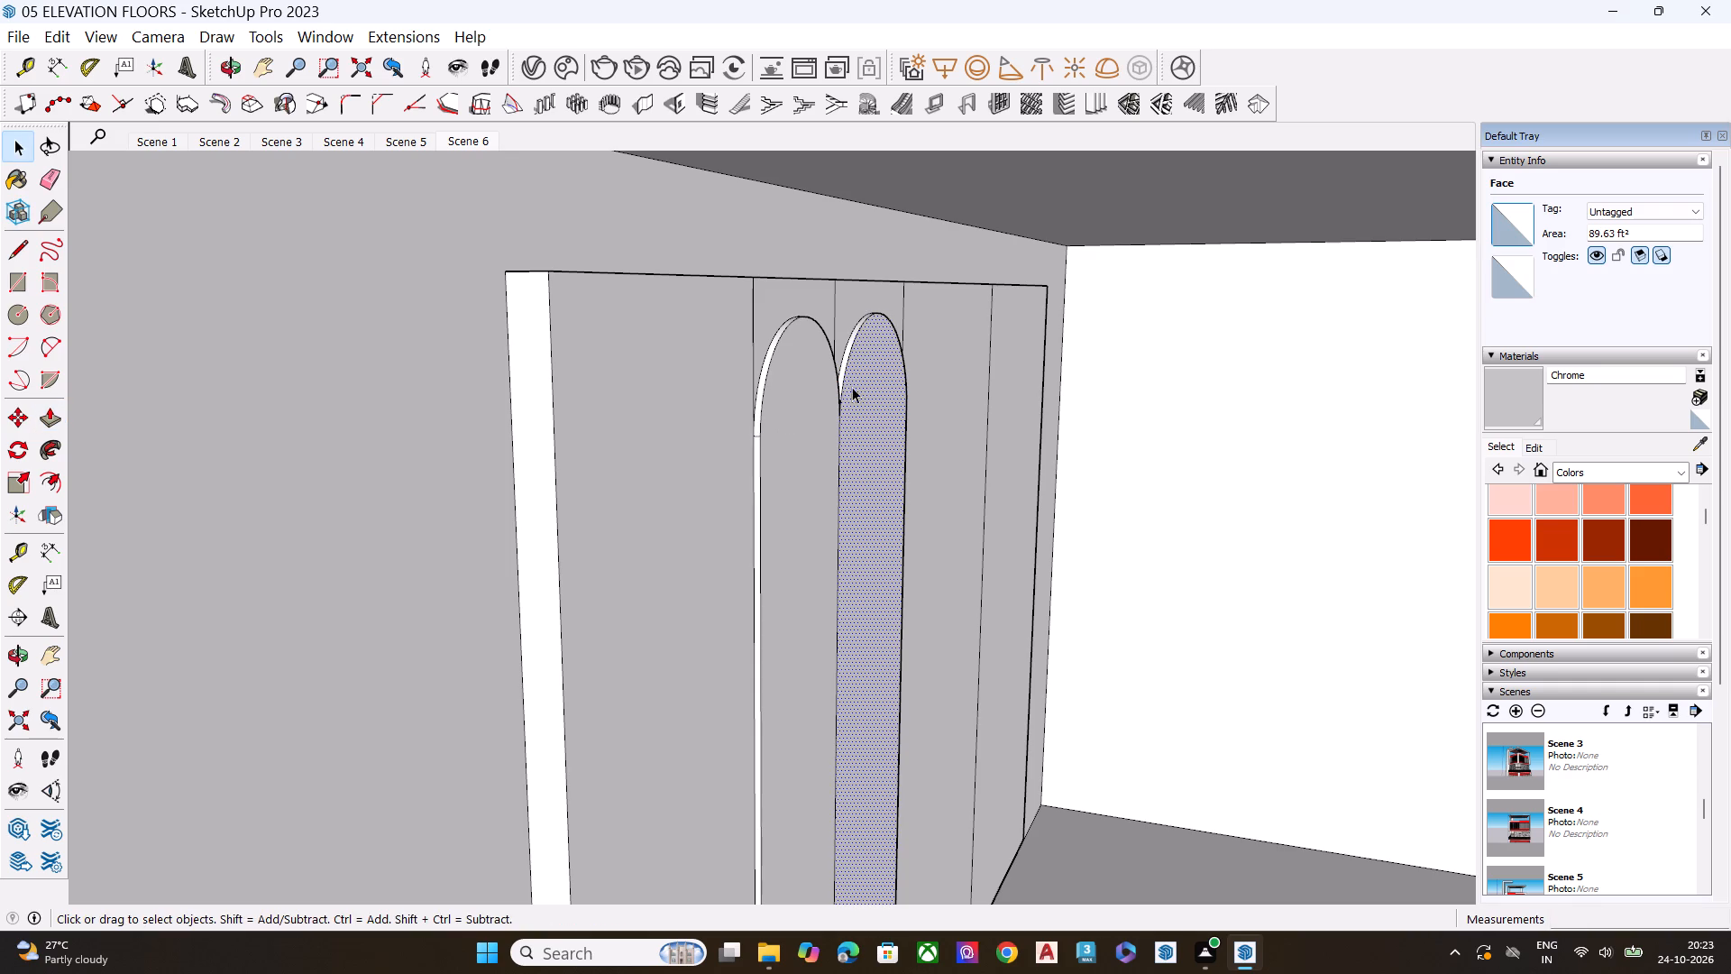
# Examine the arched bays up close and the panel's overall look within the whole box.
pyautogui.moveTo(884, 397); pyautogui.dragTo(737, 354, button='middle')
pyautogui.scroll(6, 944, 378)
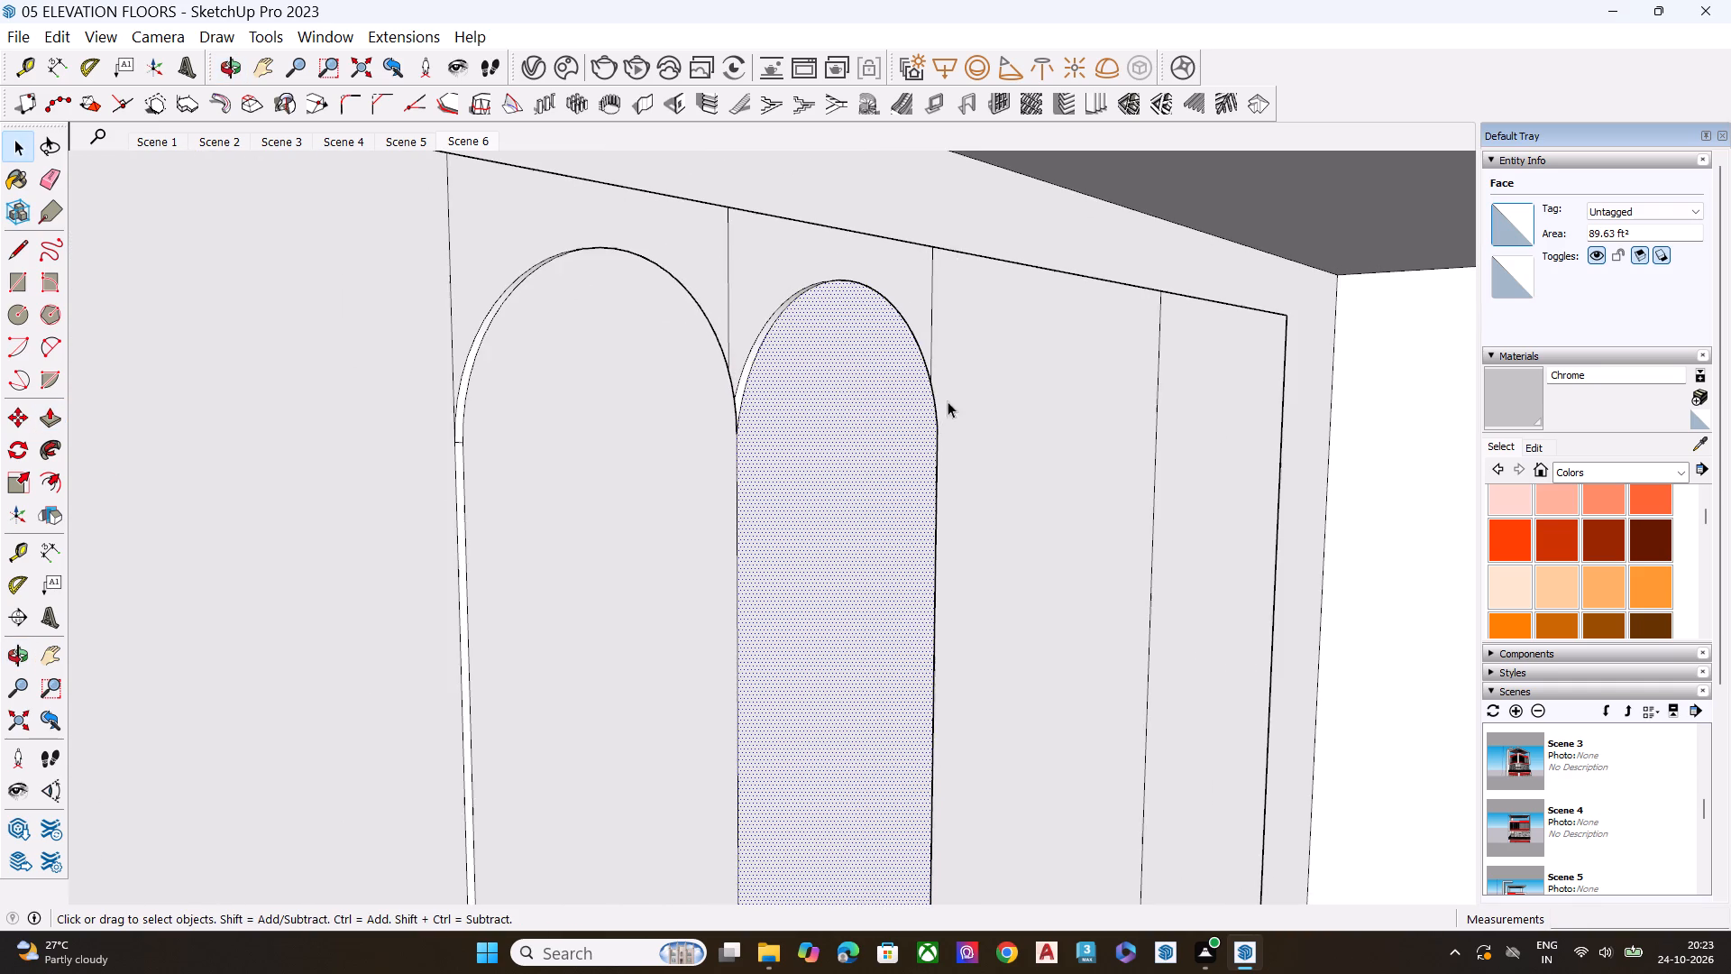
pyautogui.moveTo(907, 404); pyautogui.dragTo(733, 414, button='middle')
pyautogui.click(765, 406)
pyautogui.doubleClick(765, 406)
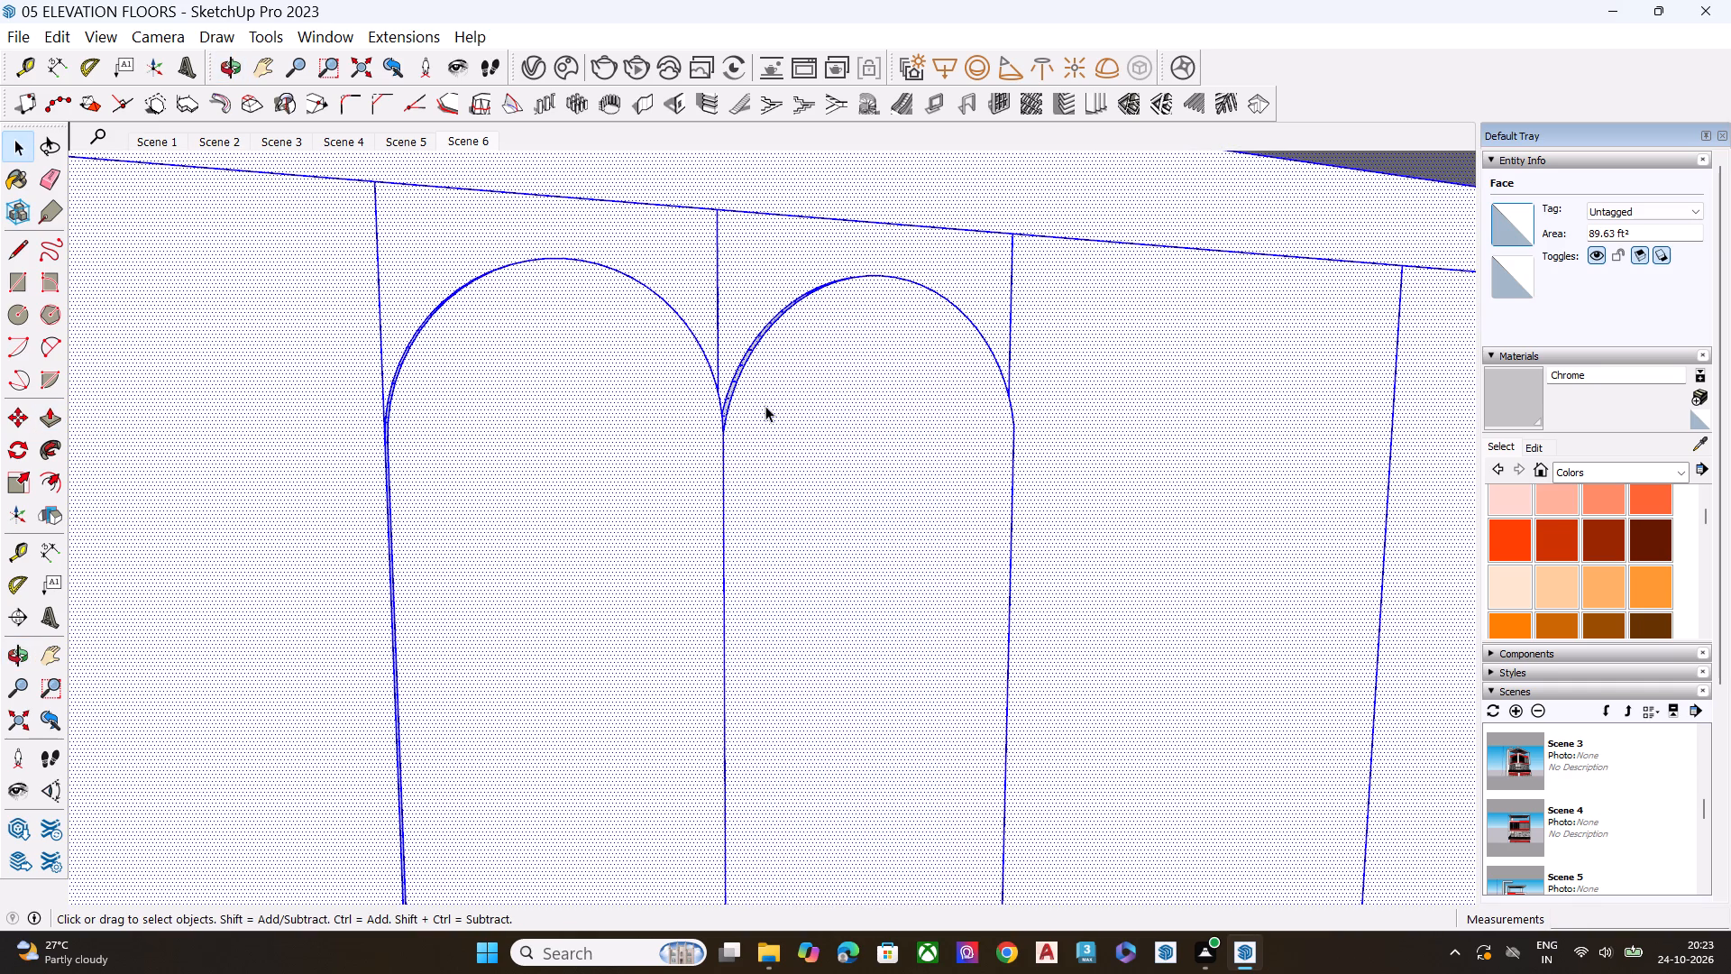
pyautogui.scroll(-11, 770, 405)
pyautogui.scroll(1, 839, 398)
pyautogui.scroll(-15, 847, 398)
pyautogui.scroll(1, 856, 397)
pyautogui.scroll(-3, 856, 397)
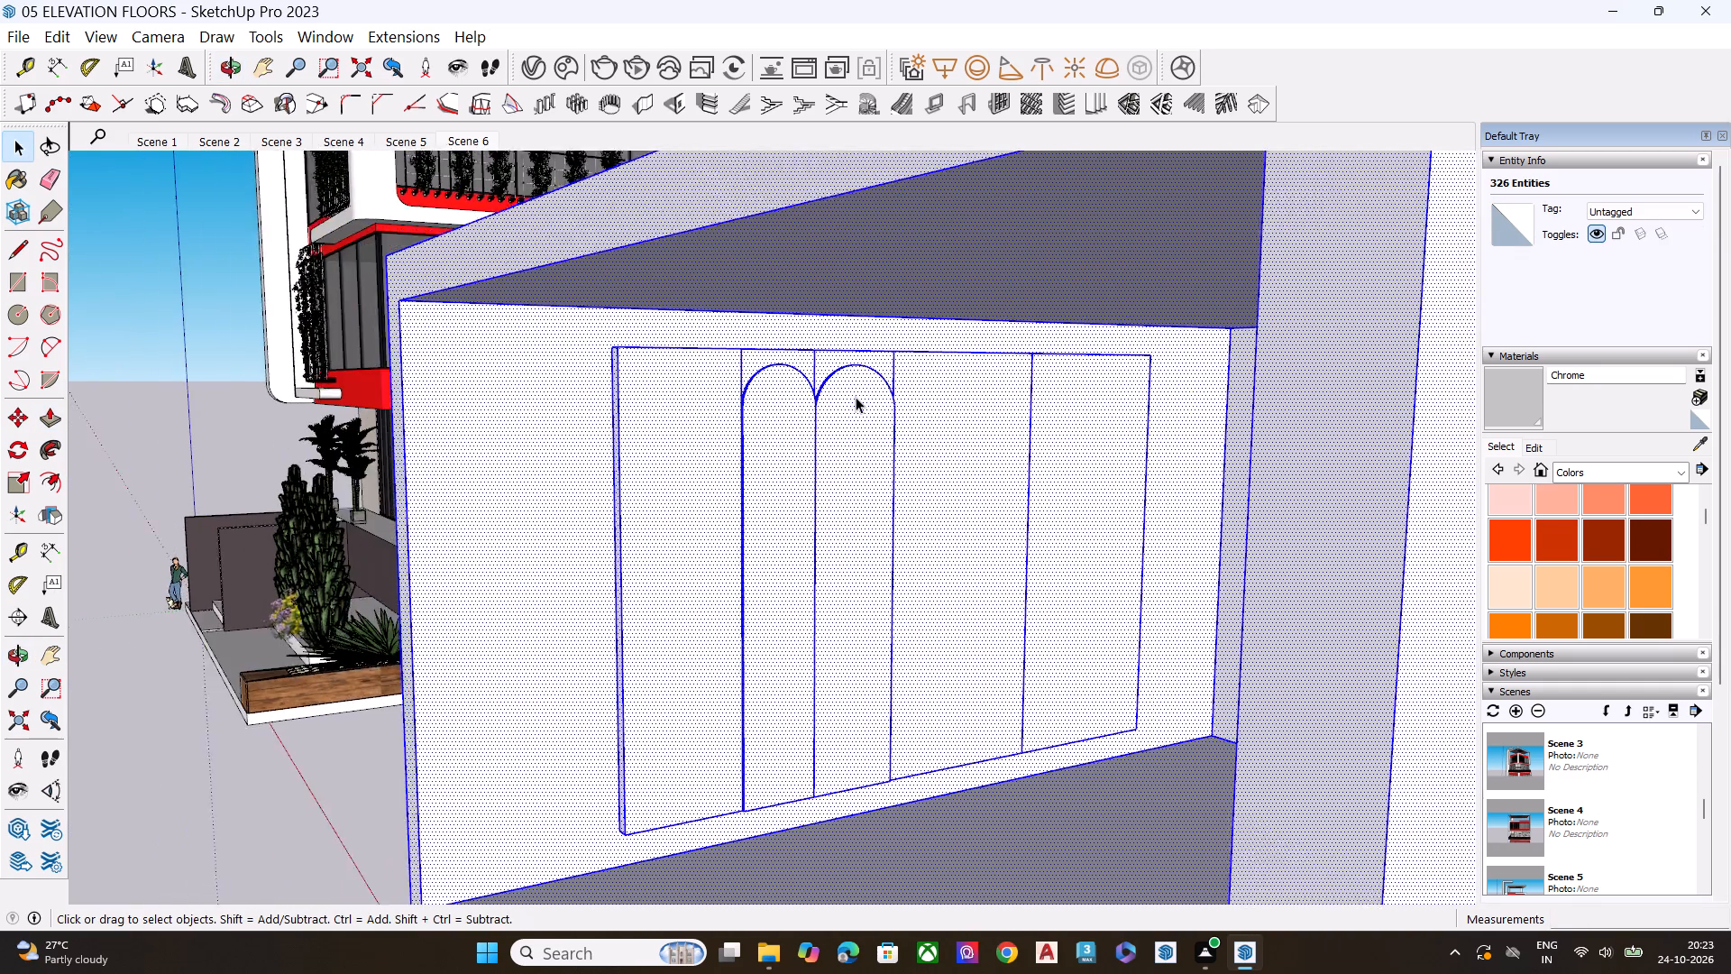
pyautogui.scroll(-1, 856, 397)
pyautogui.scroll(1, 856, 397)
pyautogui.scroll(-6, 856, 397)
pyautogui.press('space')
pyautogui.click(544, 868)
pyautogui.moveTo(772, 690); pyautogui.dragTo(817, 553, button='middle')
pyautogui.scroll(-6, 892, 586)
pyautogui.scroll(5, 880, 346)
pyautogui.scroll(-1, 889, 359)
pyautogui.scroll(1, 889, 361)
pyautogui.scroll(-2, 891, 363)
pyautogui.scroll(4, 893, 367)
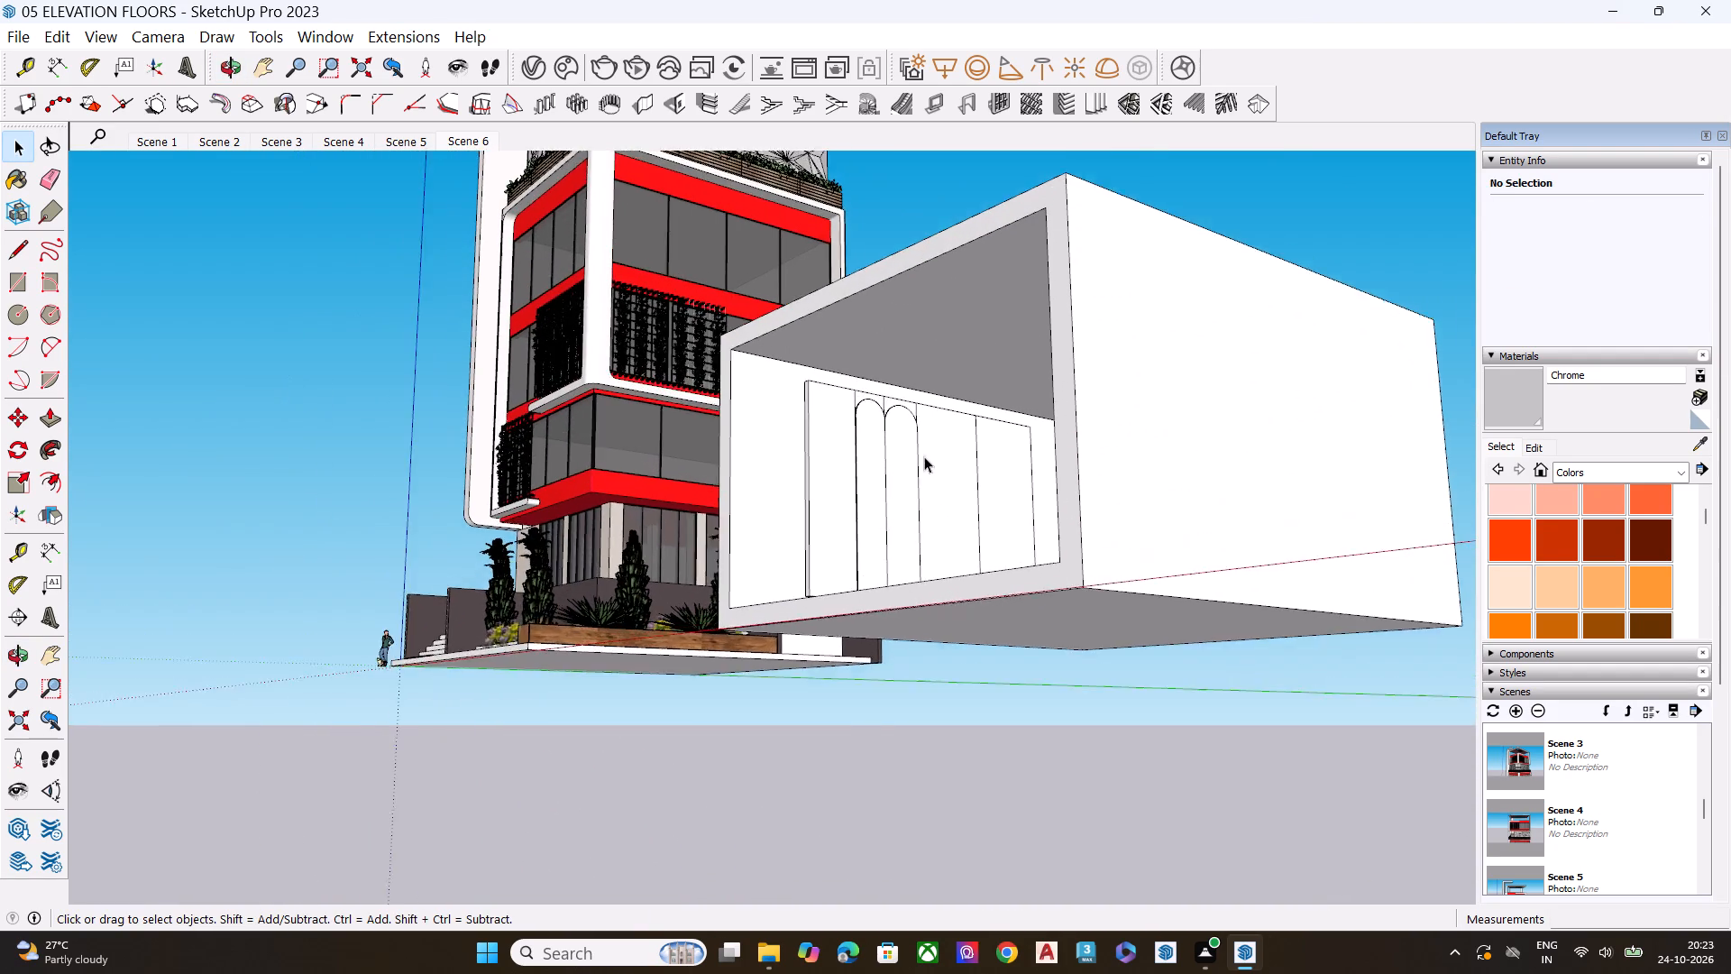
pyautogui.moveTo(928, 484); pyautogui.dragTo(938, 546, button='middle')
pyautogui.scroll(5, 937, 528)
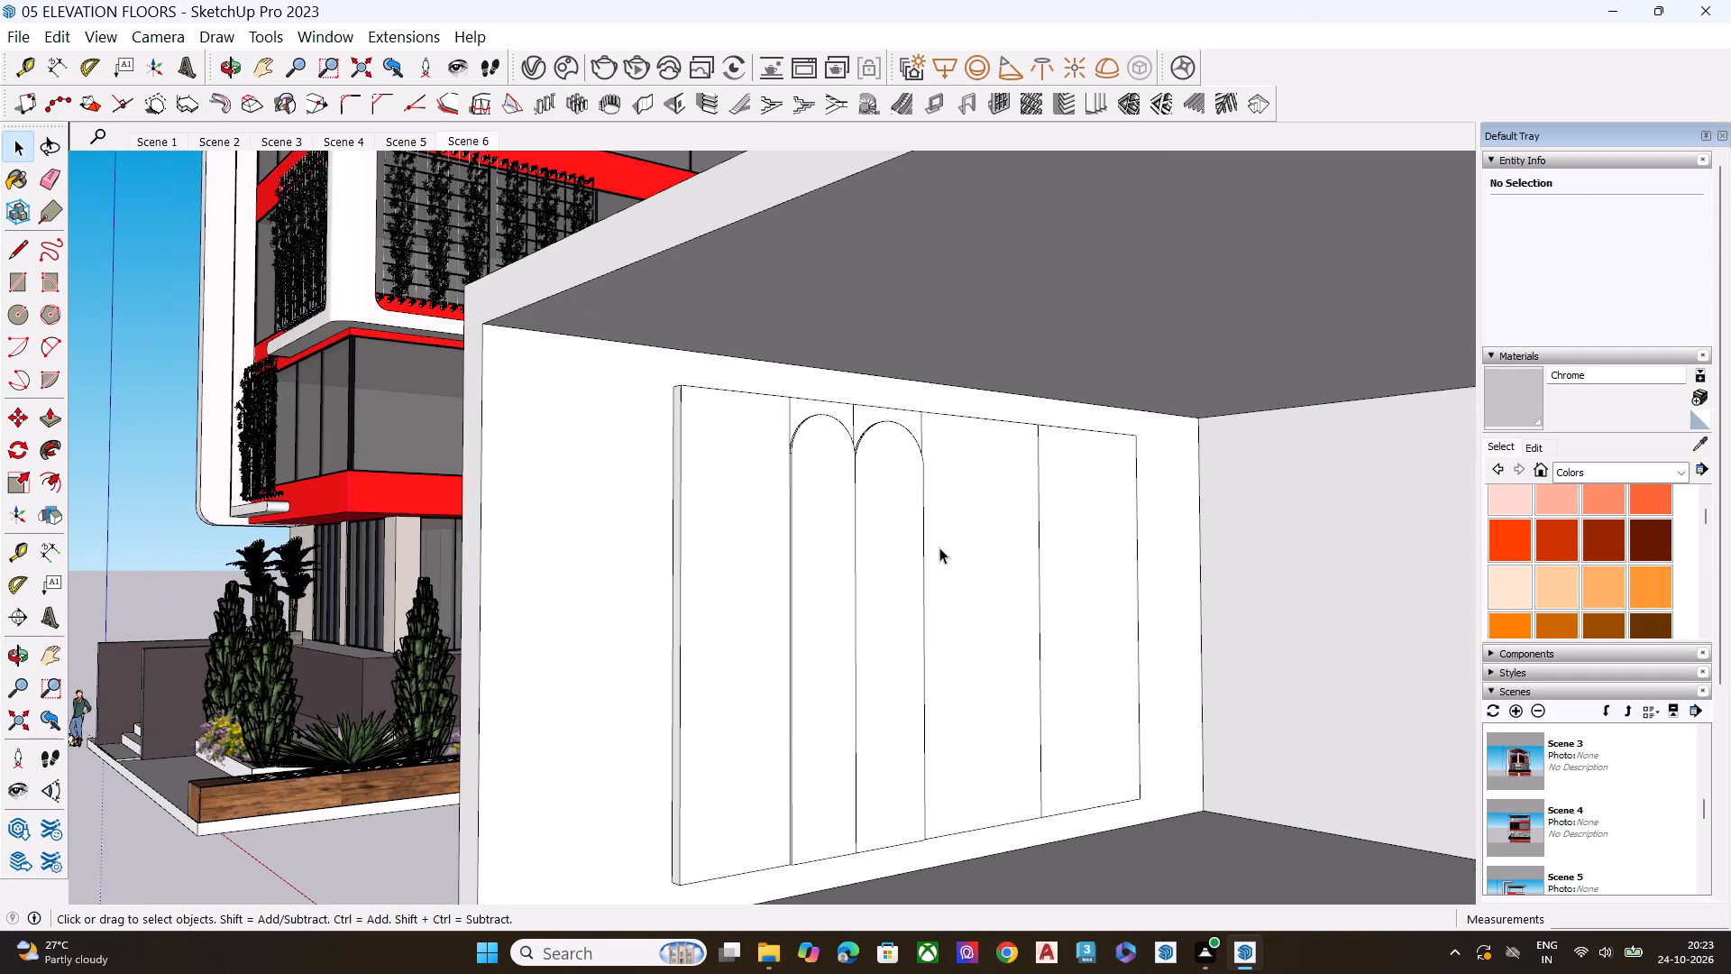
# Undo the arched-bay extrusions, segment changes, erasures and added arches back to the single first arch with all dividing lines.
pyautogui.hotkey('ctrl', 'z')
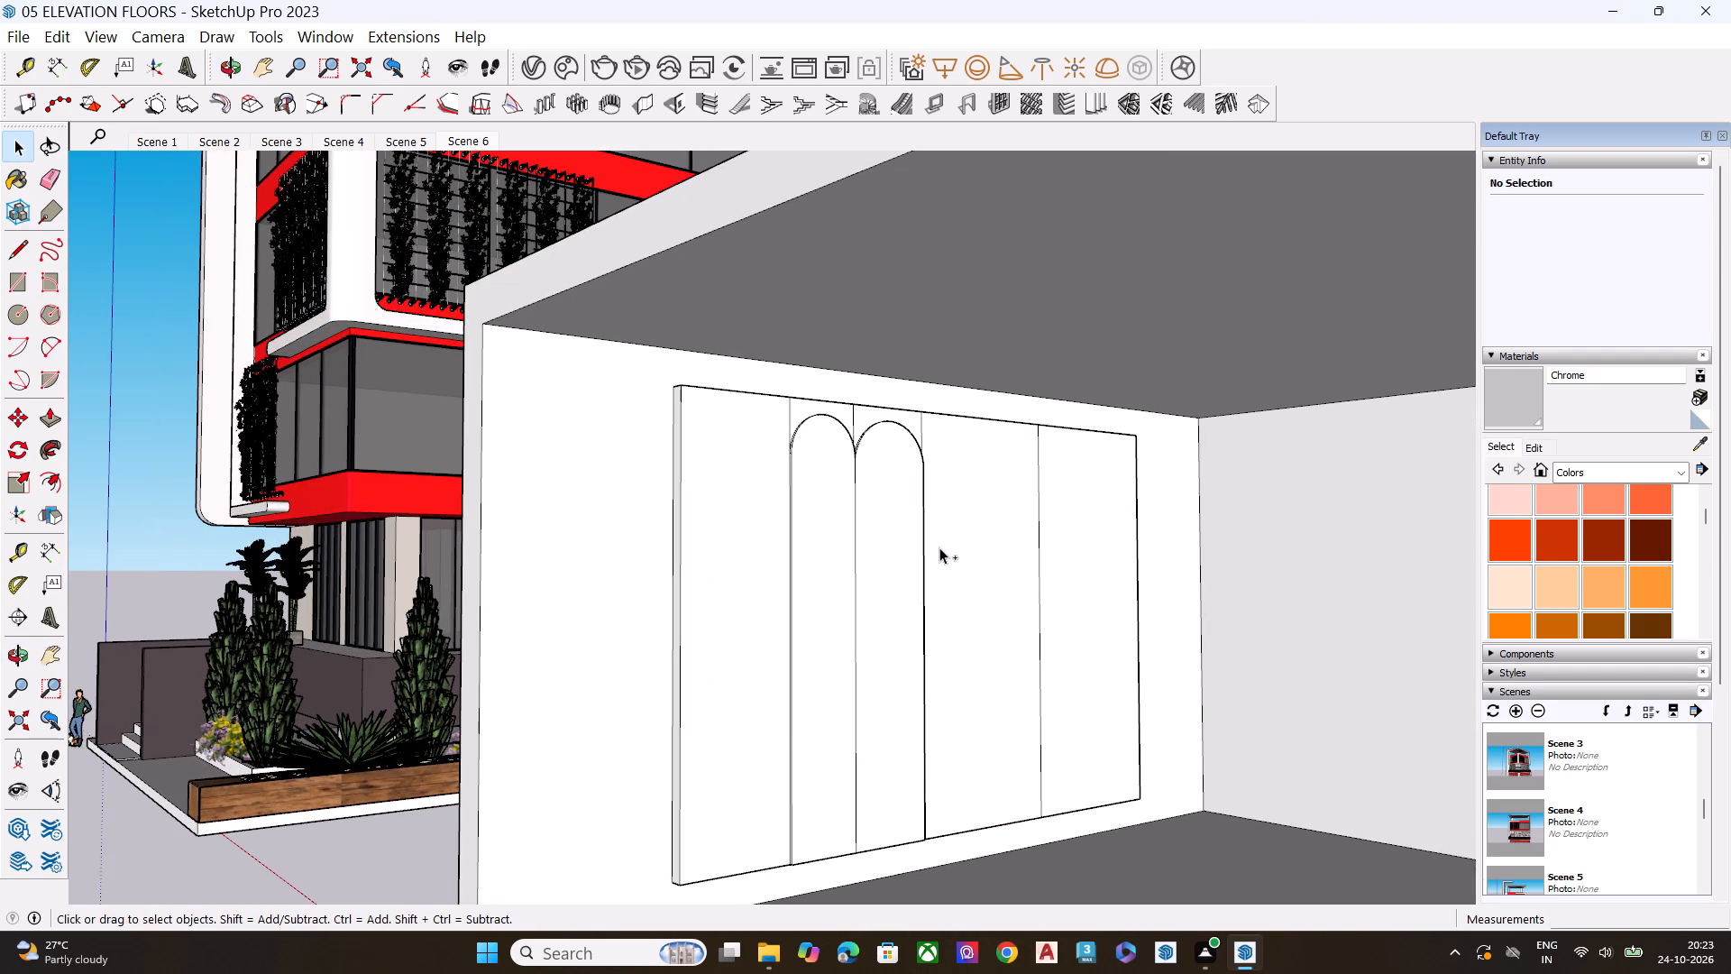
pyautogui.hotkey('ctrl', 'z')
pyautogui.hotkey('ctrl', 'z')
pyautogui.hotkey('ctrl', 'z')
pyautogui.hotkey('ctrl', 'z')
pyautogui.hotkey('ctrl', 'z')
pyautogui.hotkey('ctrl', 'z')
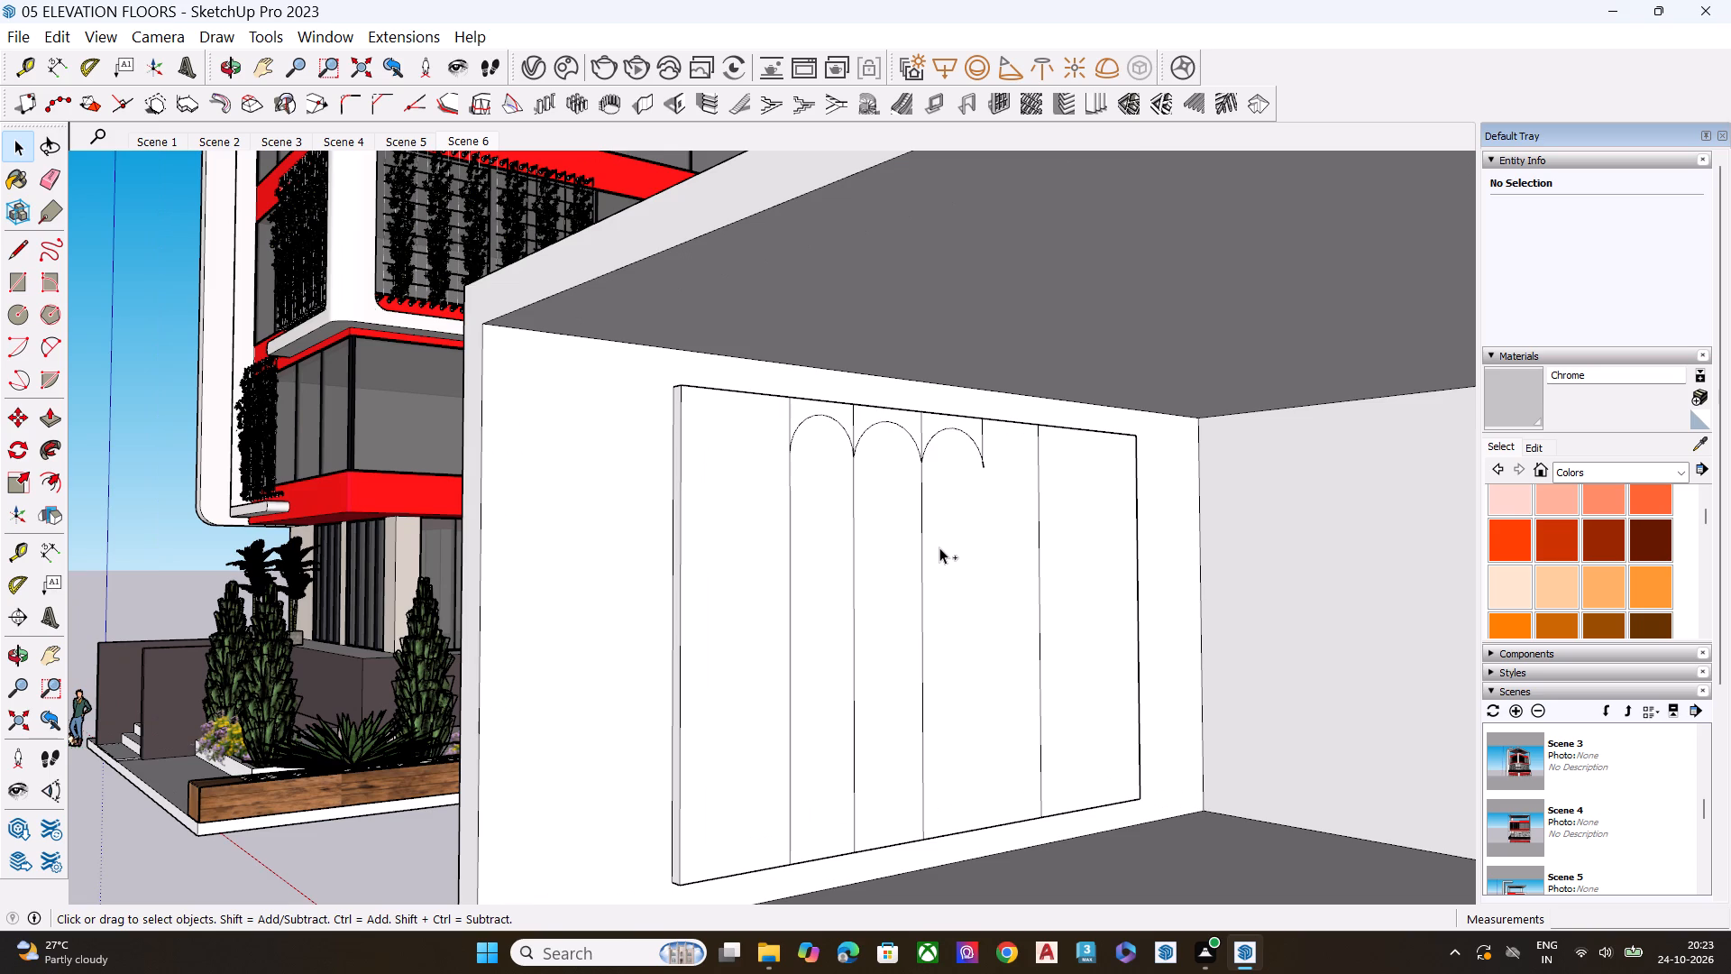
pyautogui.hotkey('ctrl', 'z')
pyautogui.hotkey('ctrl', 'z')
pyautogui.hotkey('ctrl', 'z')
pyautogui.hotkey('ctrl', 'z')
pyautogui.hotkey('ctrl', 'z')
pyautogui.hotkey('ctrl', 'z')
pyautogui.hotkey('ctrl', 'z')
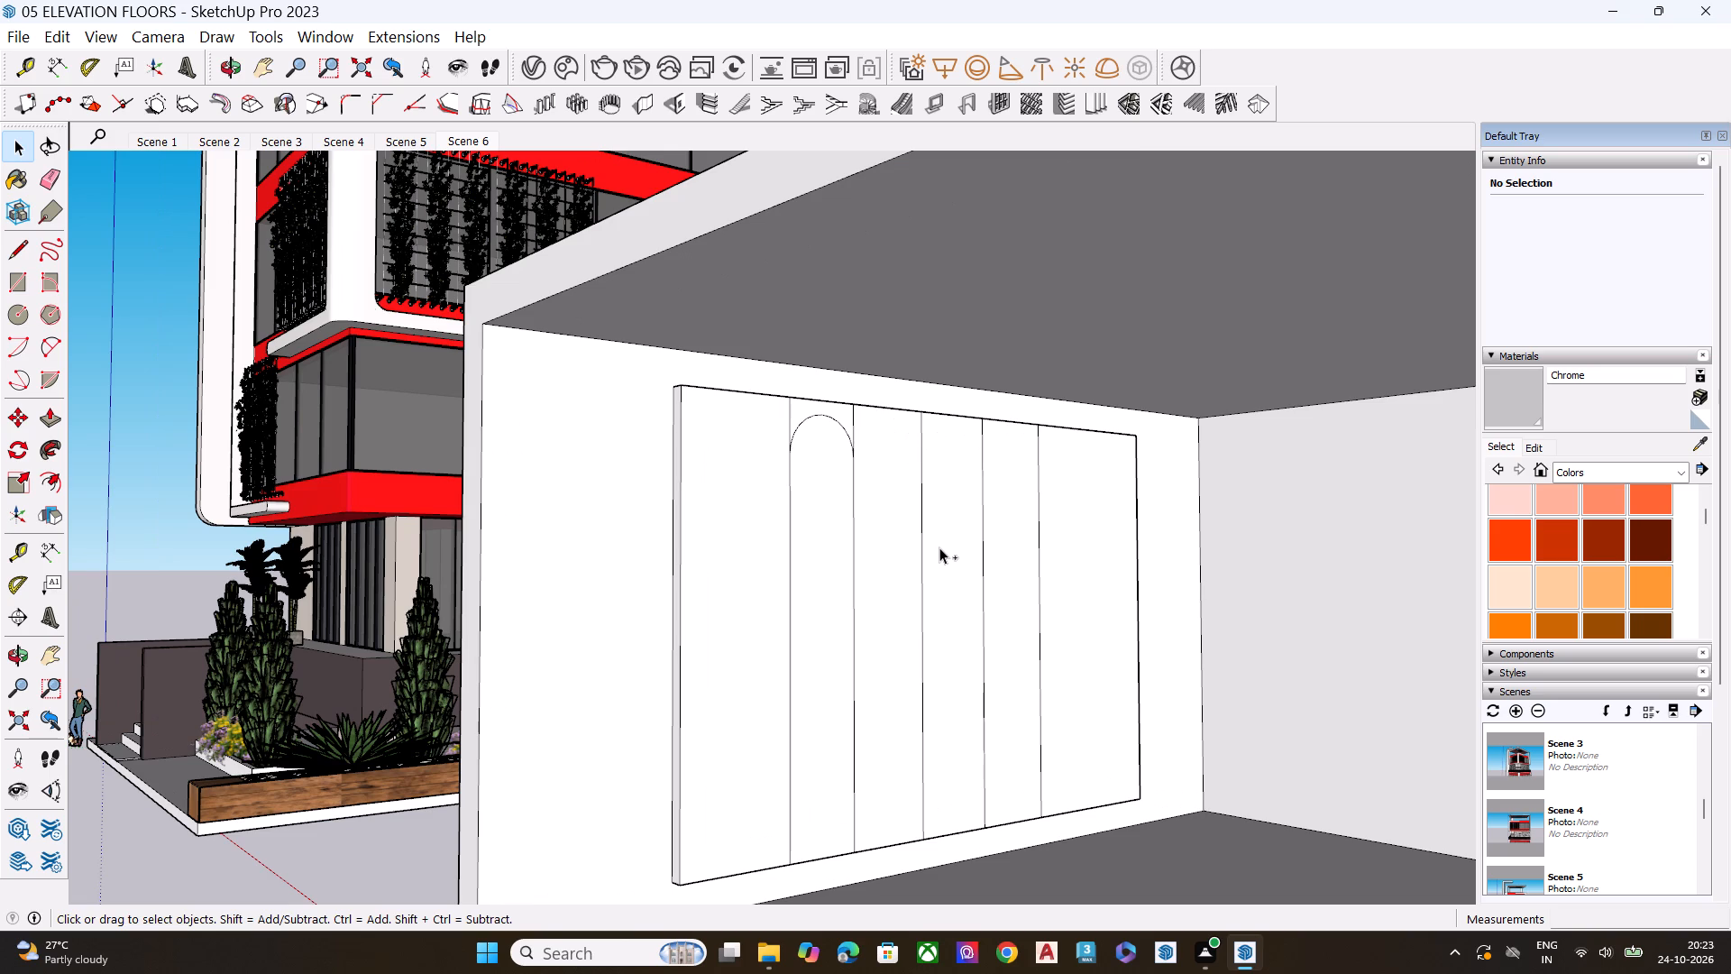
# Undo the first arch, the dividing lines and the panel's extrusion, back to the flat rectangular outline on the side wall.
pyautogui.hotkey('ctrl', 'z')
pyautogui.hotkey('ctrl', 'z')
pyautogui.hotkey('ctrl', 'z')
pyautogui.hotkey('ctrl', 'z')
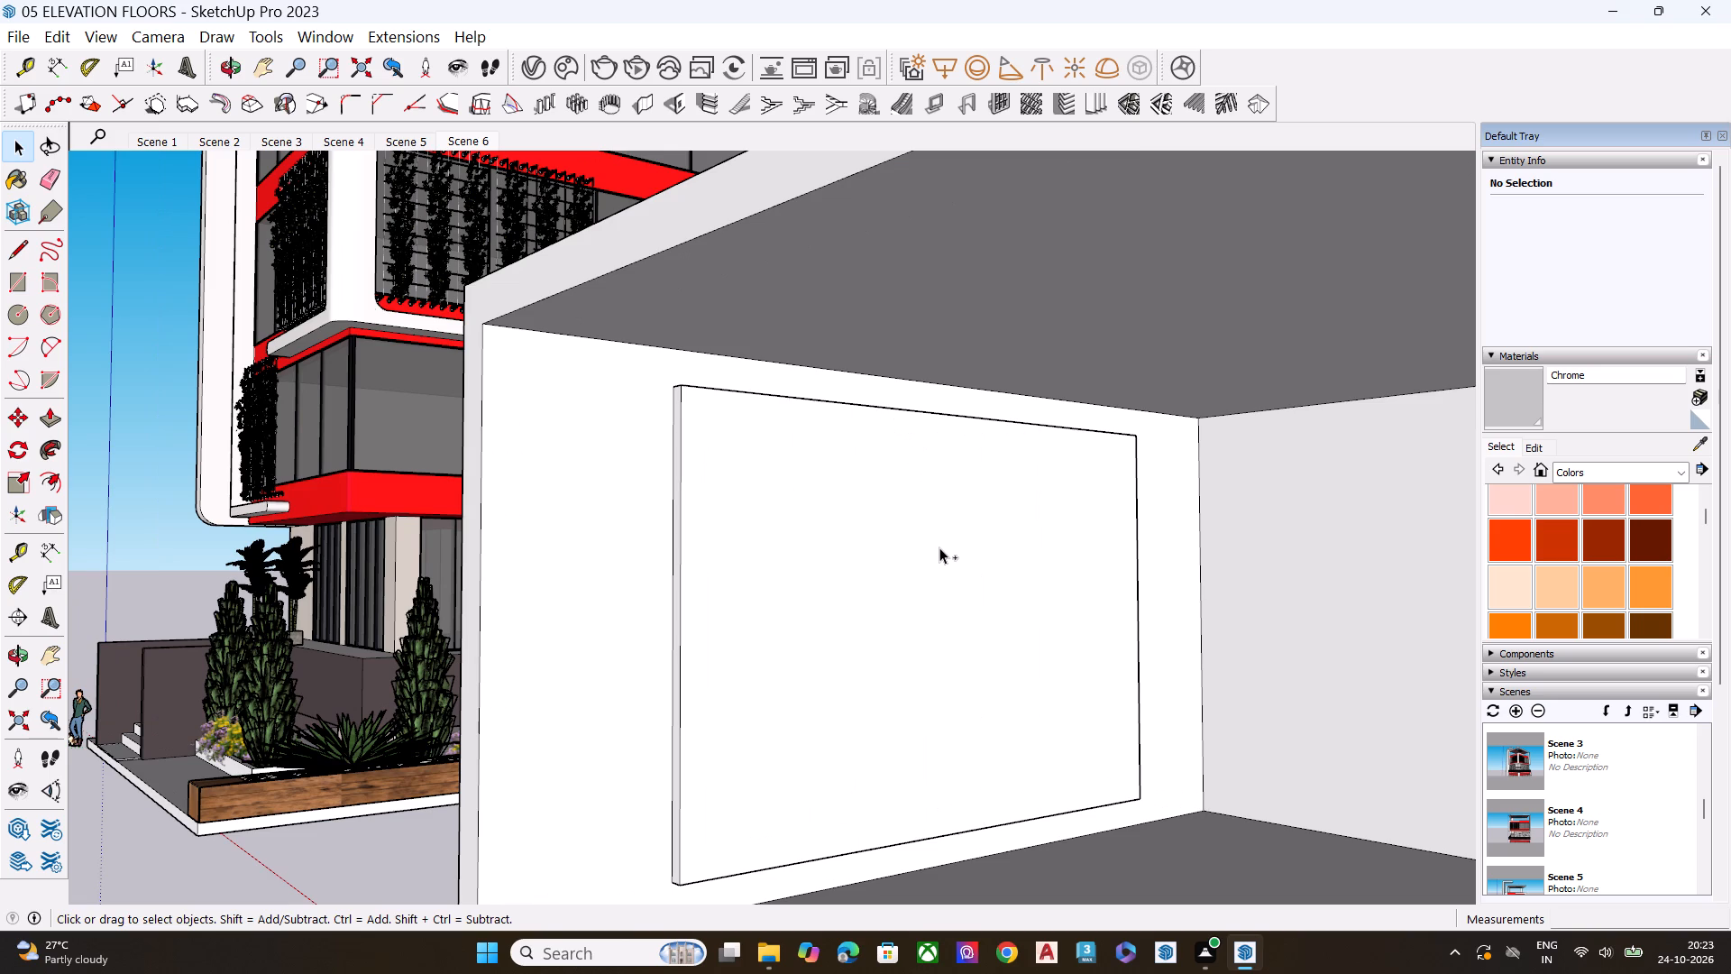
pyautogui.press('space')
pyautogui.click(939, 547)
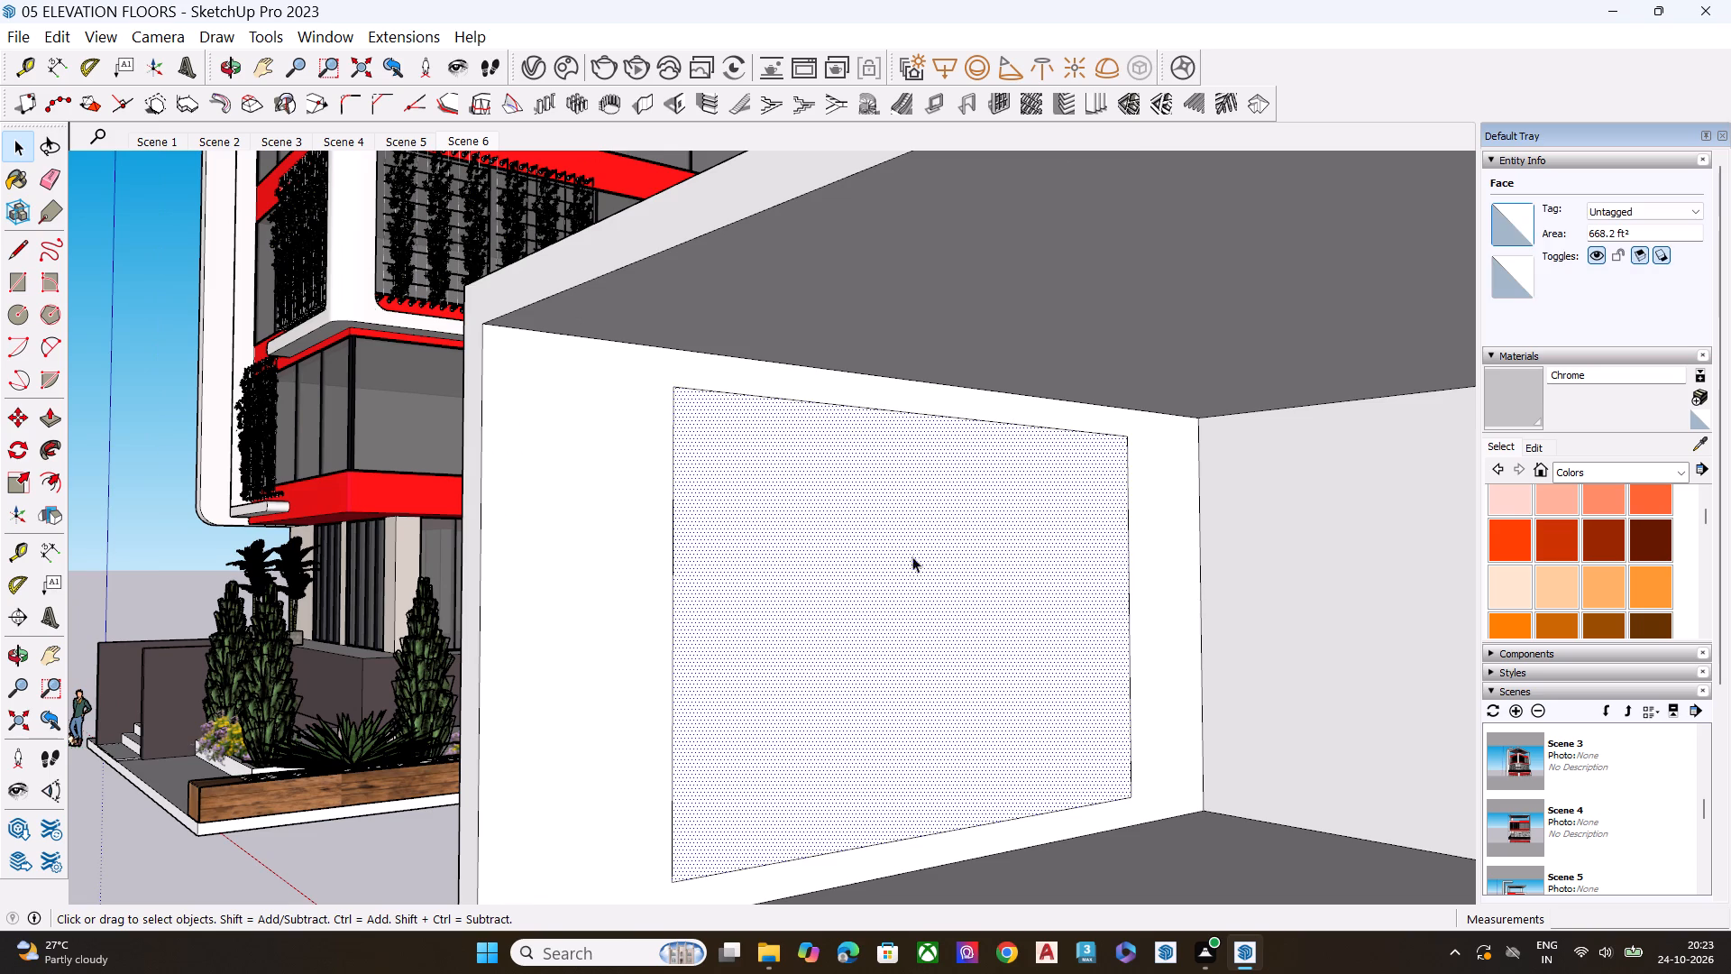
pyautogui.press('space')
pyautogui.click(141, 520)
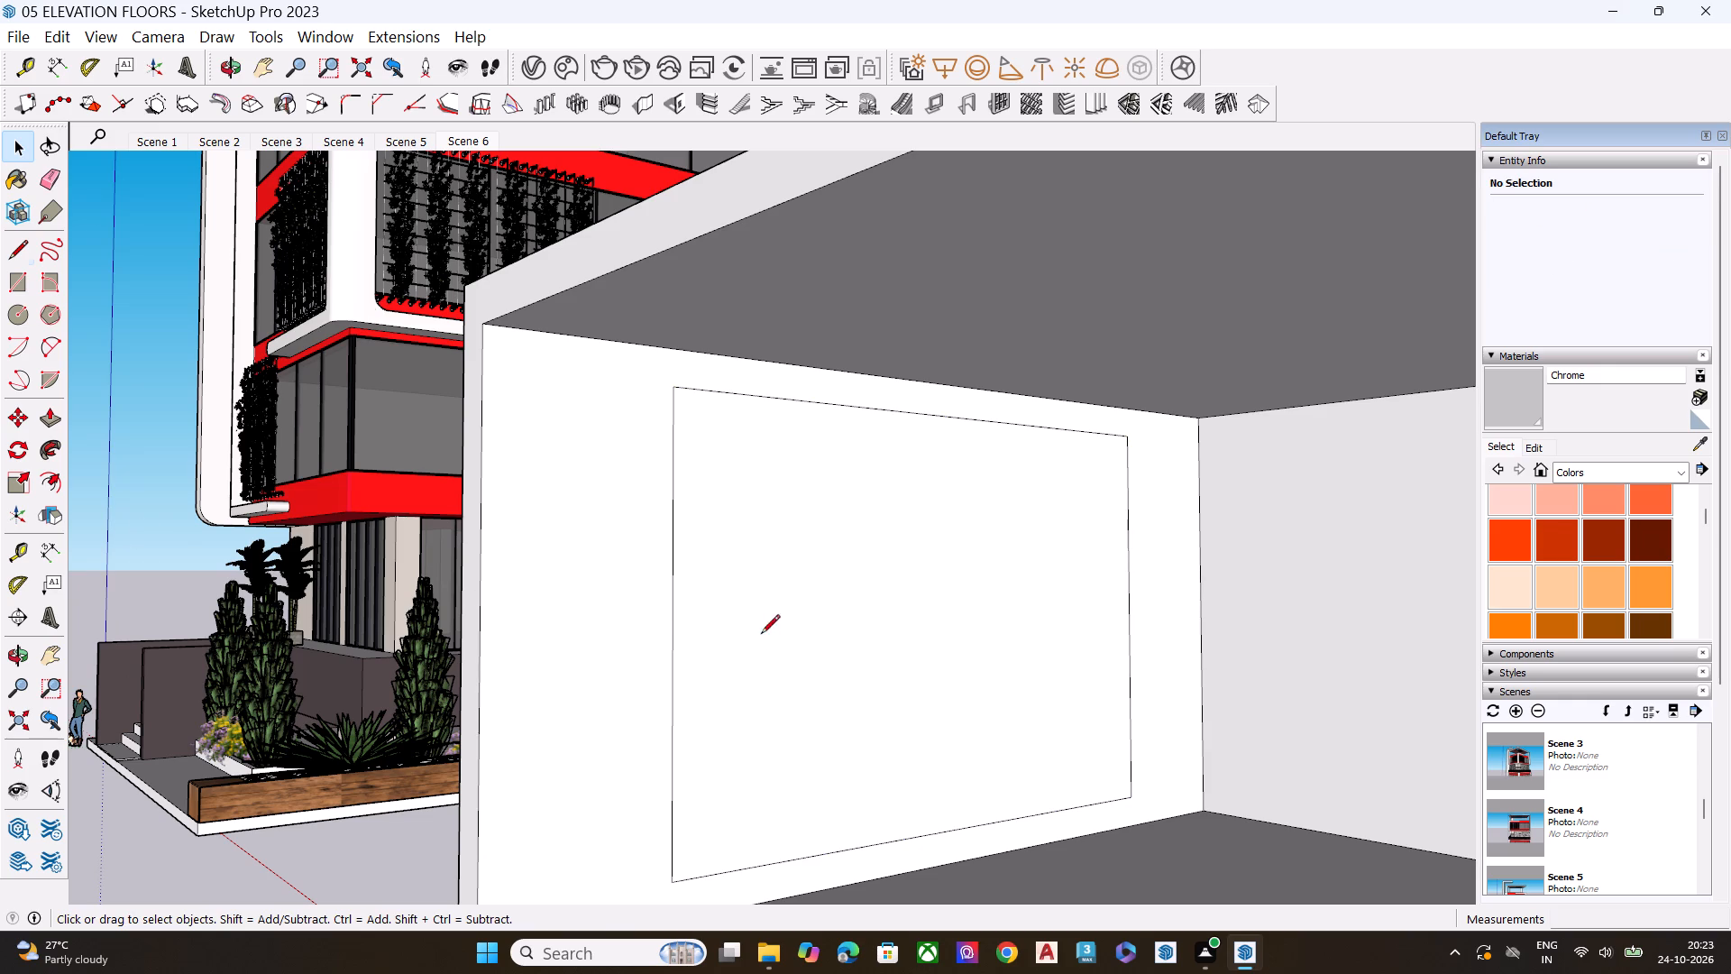
# Divide the side-wall panel outline into four quarters with one horizontal and one vertical line through the edge midpoints.
pyautogui.press('l')
pyautogui.click(673, 634)
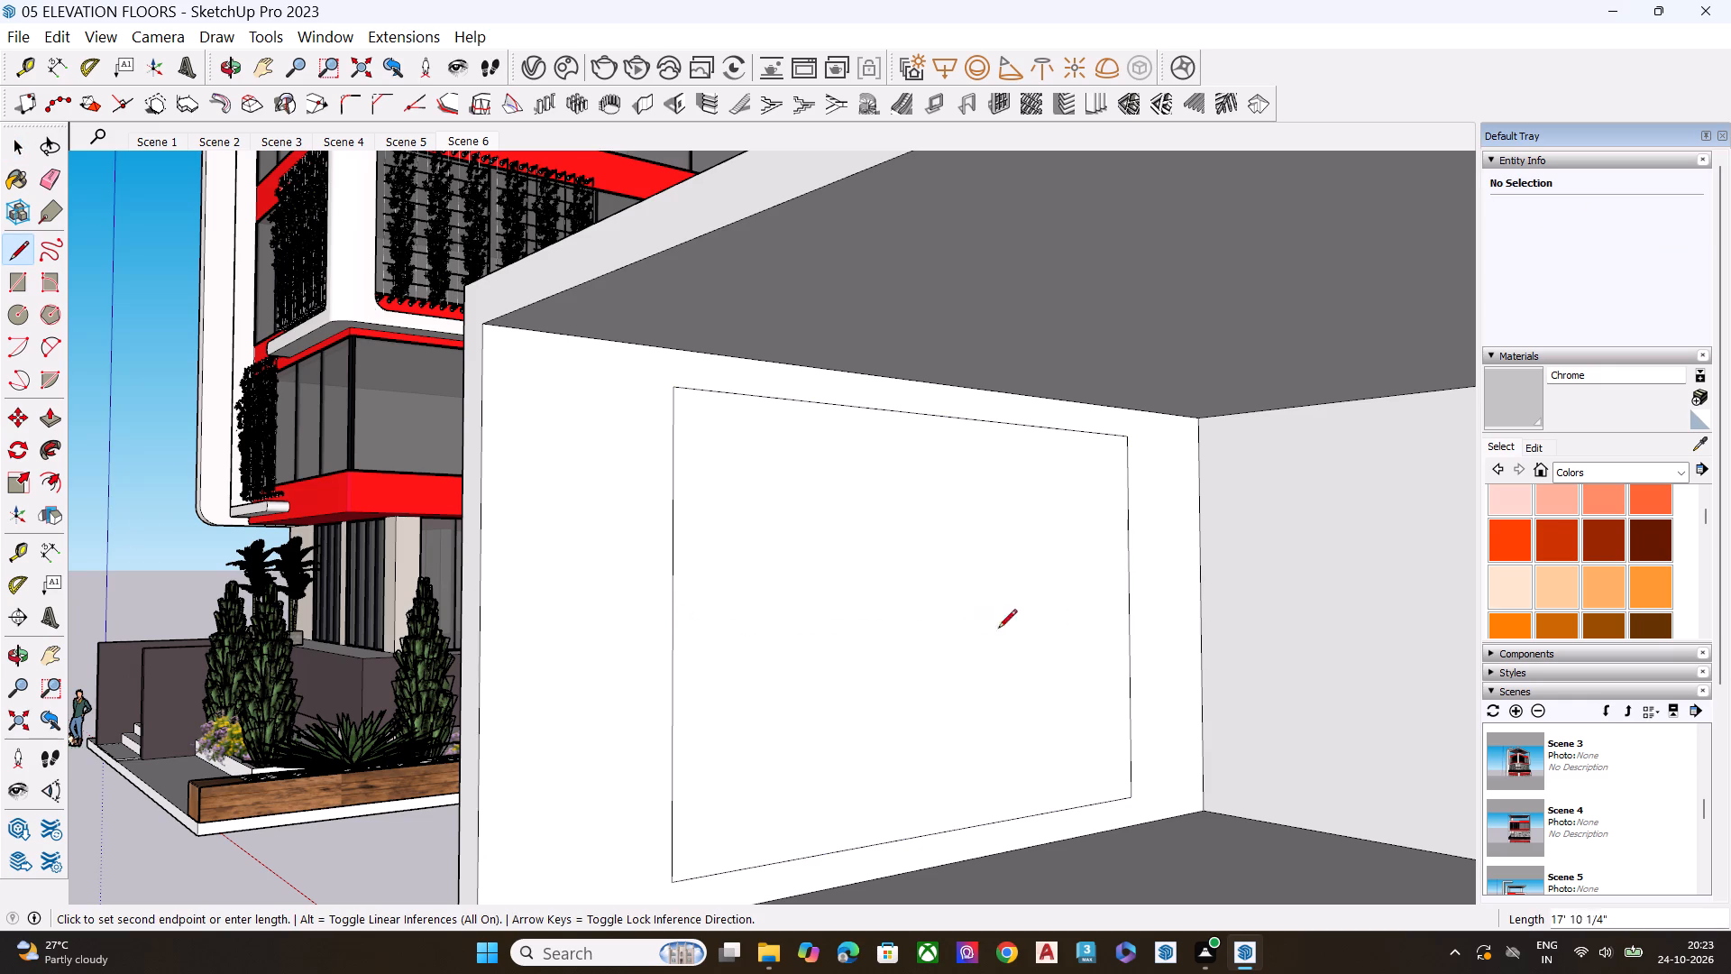
pyautogui.click(1129, 620)
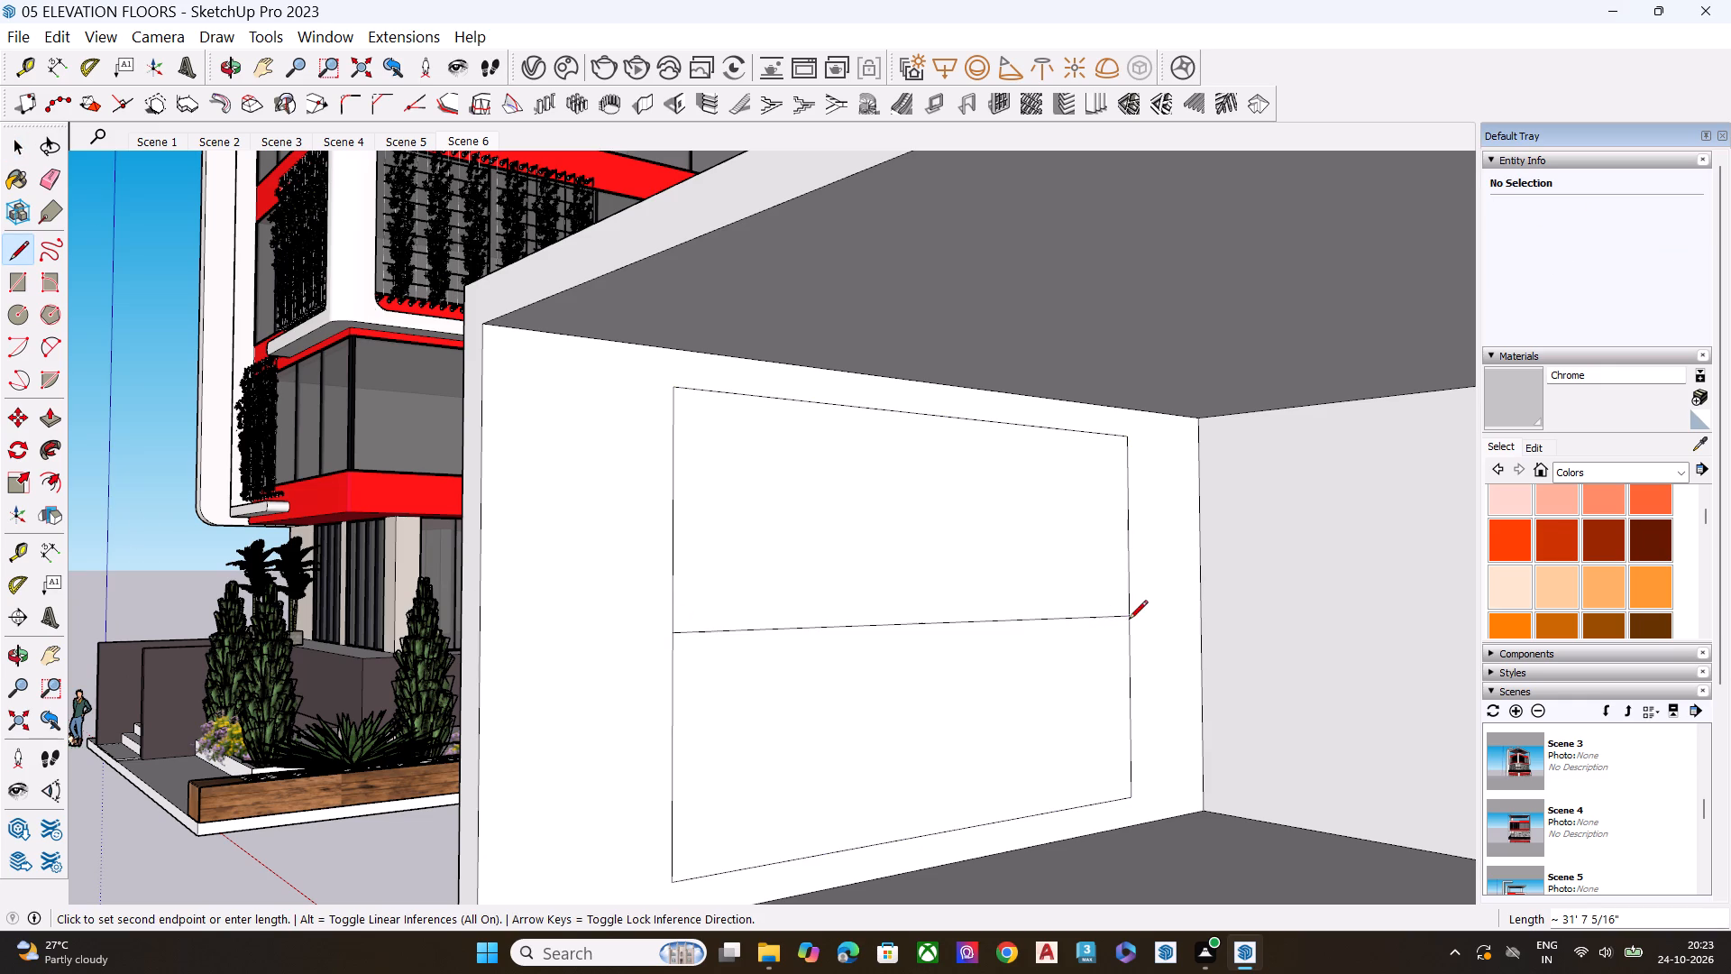
pyautogui.click(935, 416)
pyautogui.click(940, 834)
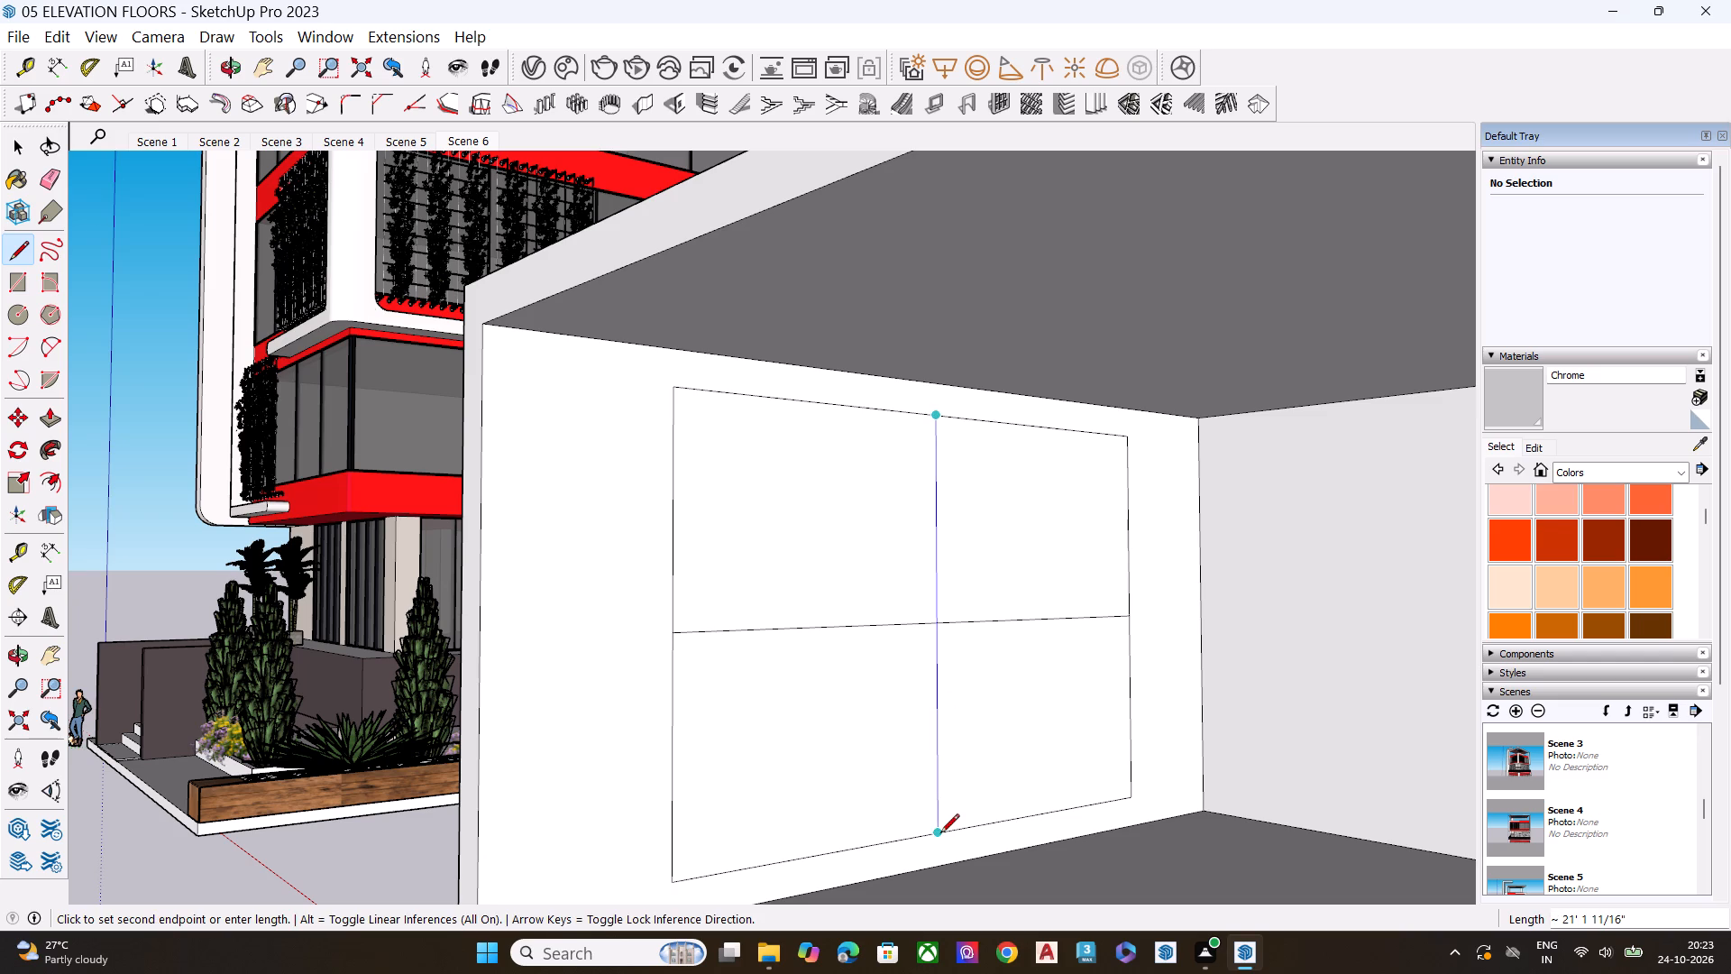
pyautogui.press('space')
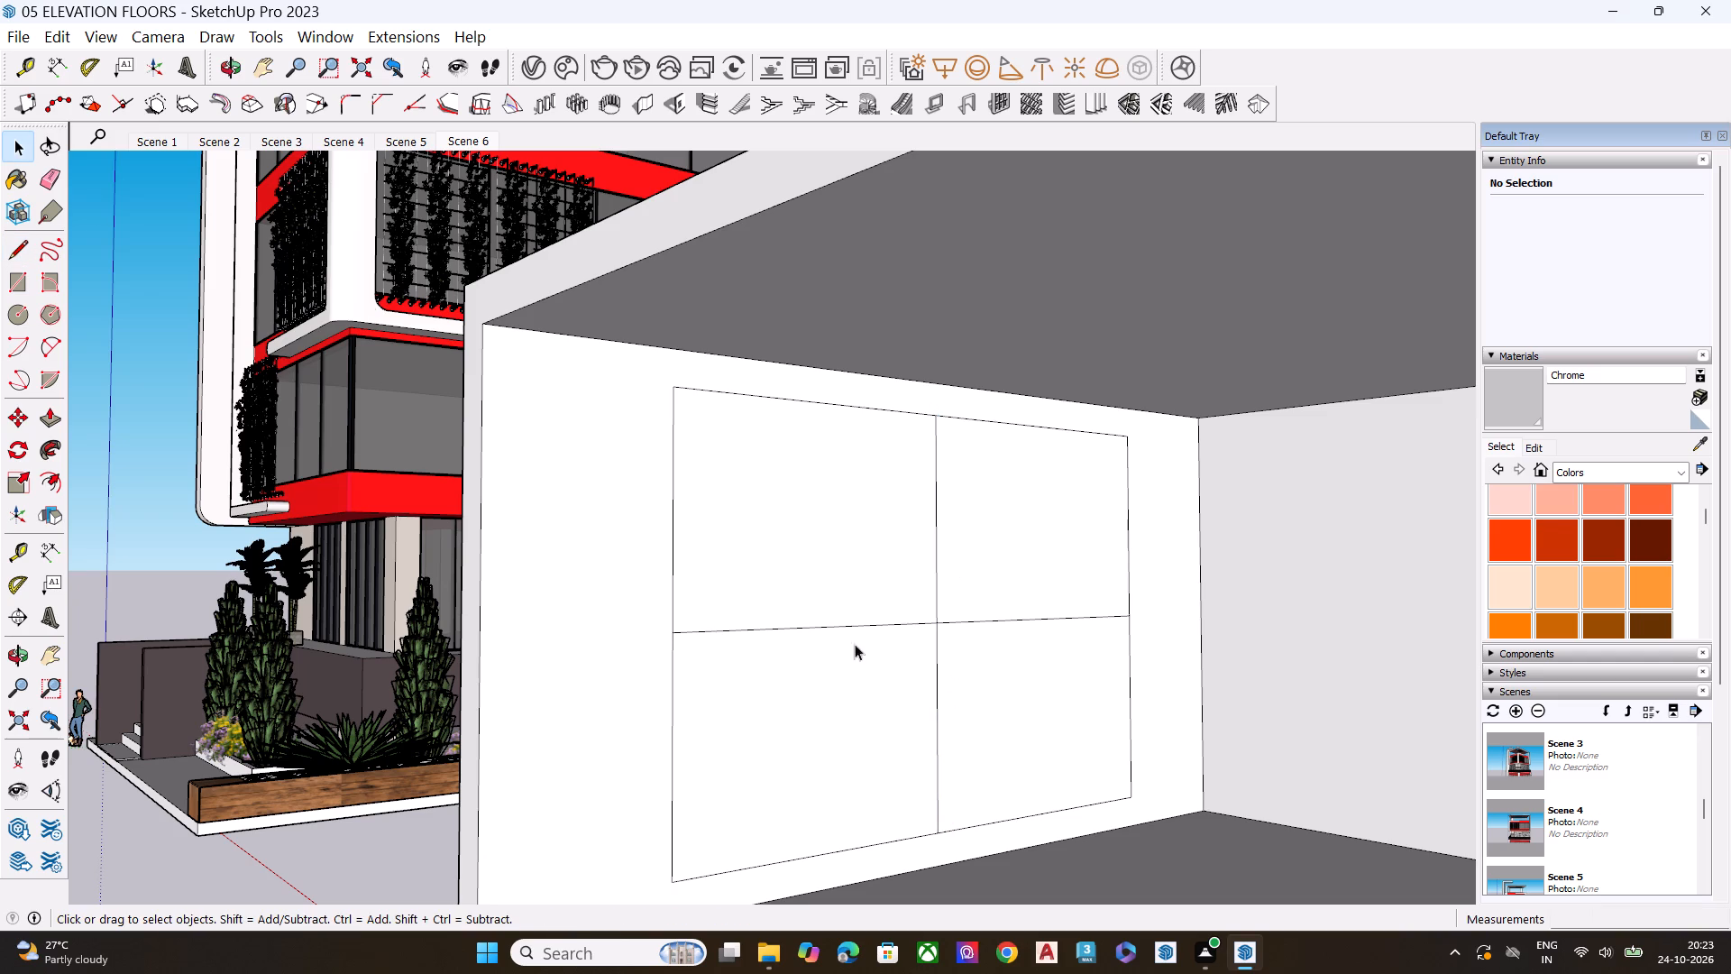
# Add a vertical line through the middle of each half, from top edge to bottom edge, making four columns.
pyautogui.press('l')
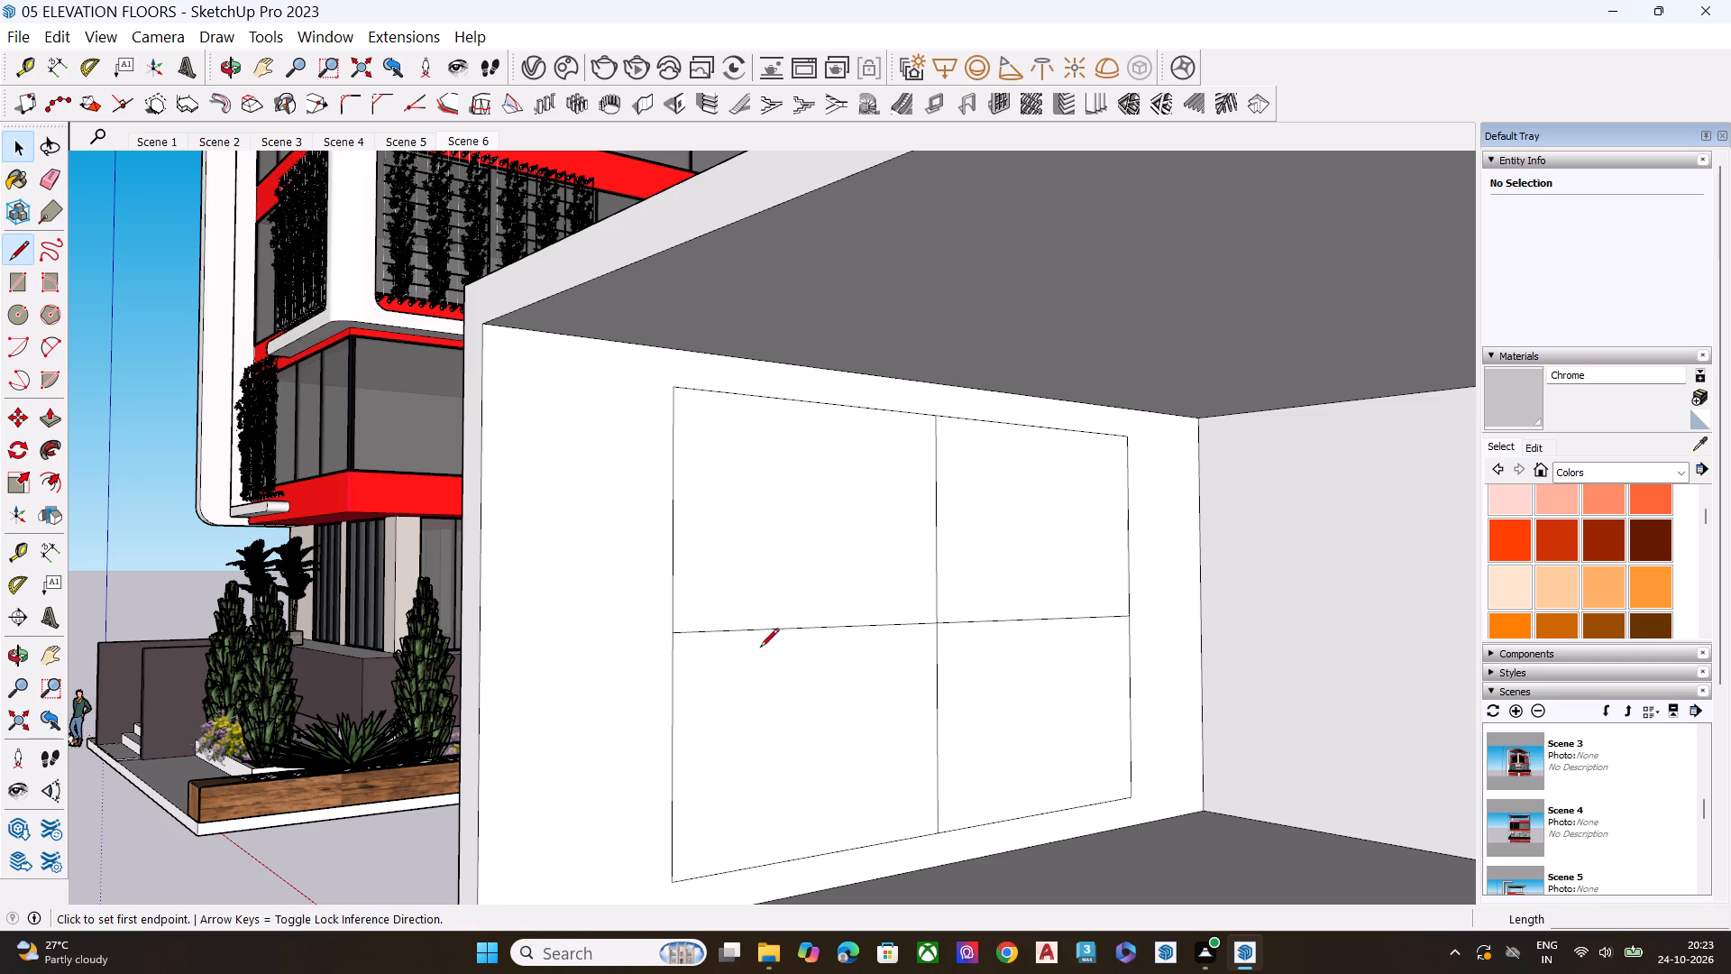
pyautogui.click(818, 401)
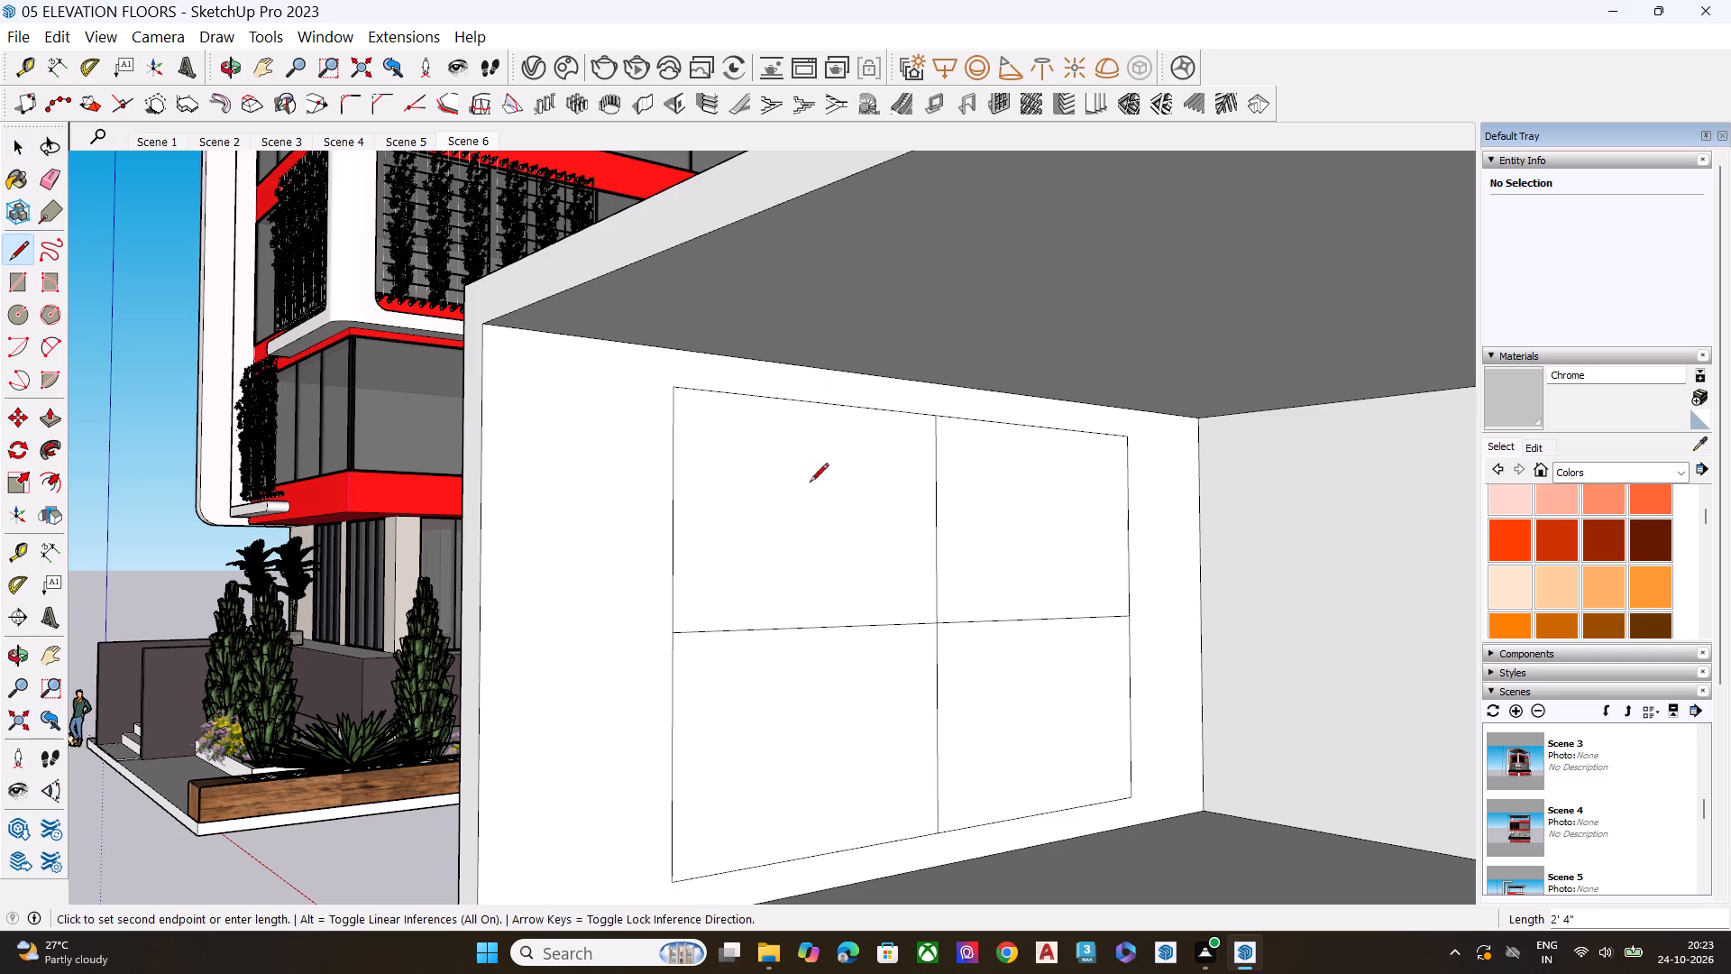
pyautogui.click(818, 856)
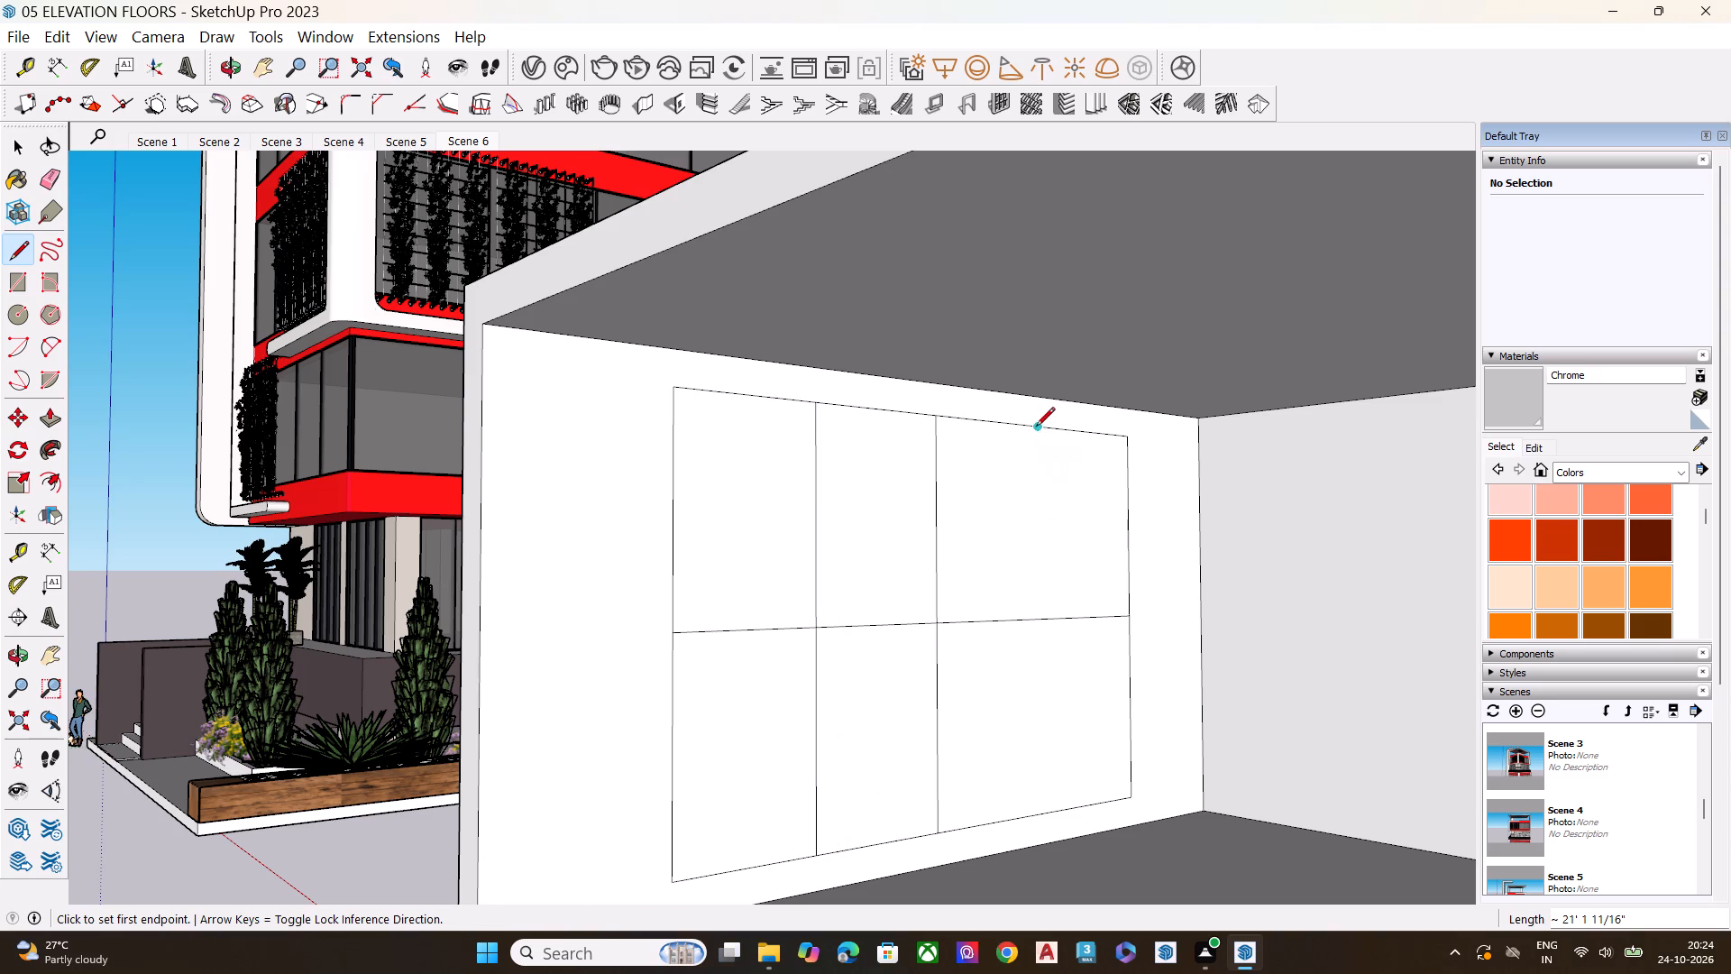
pyautogui.click(1038, 426)
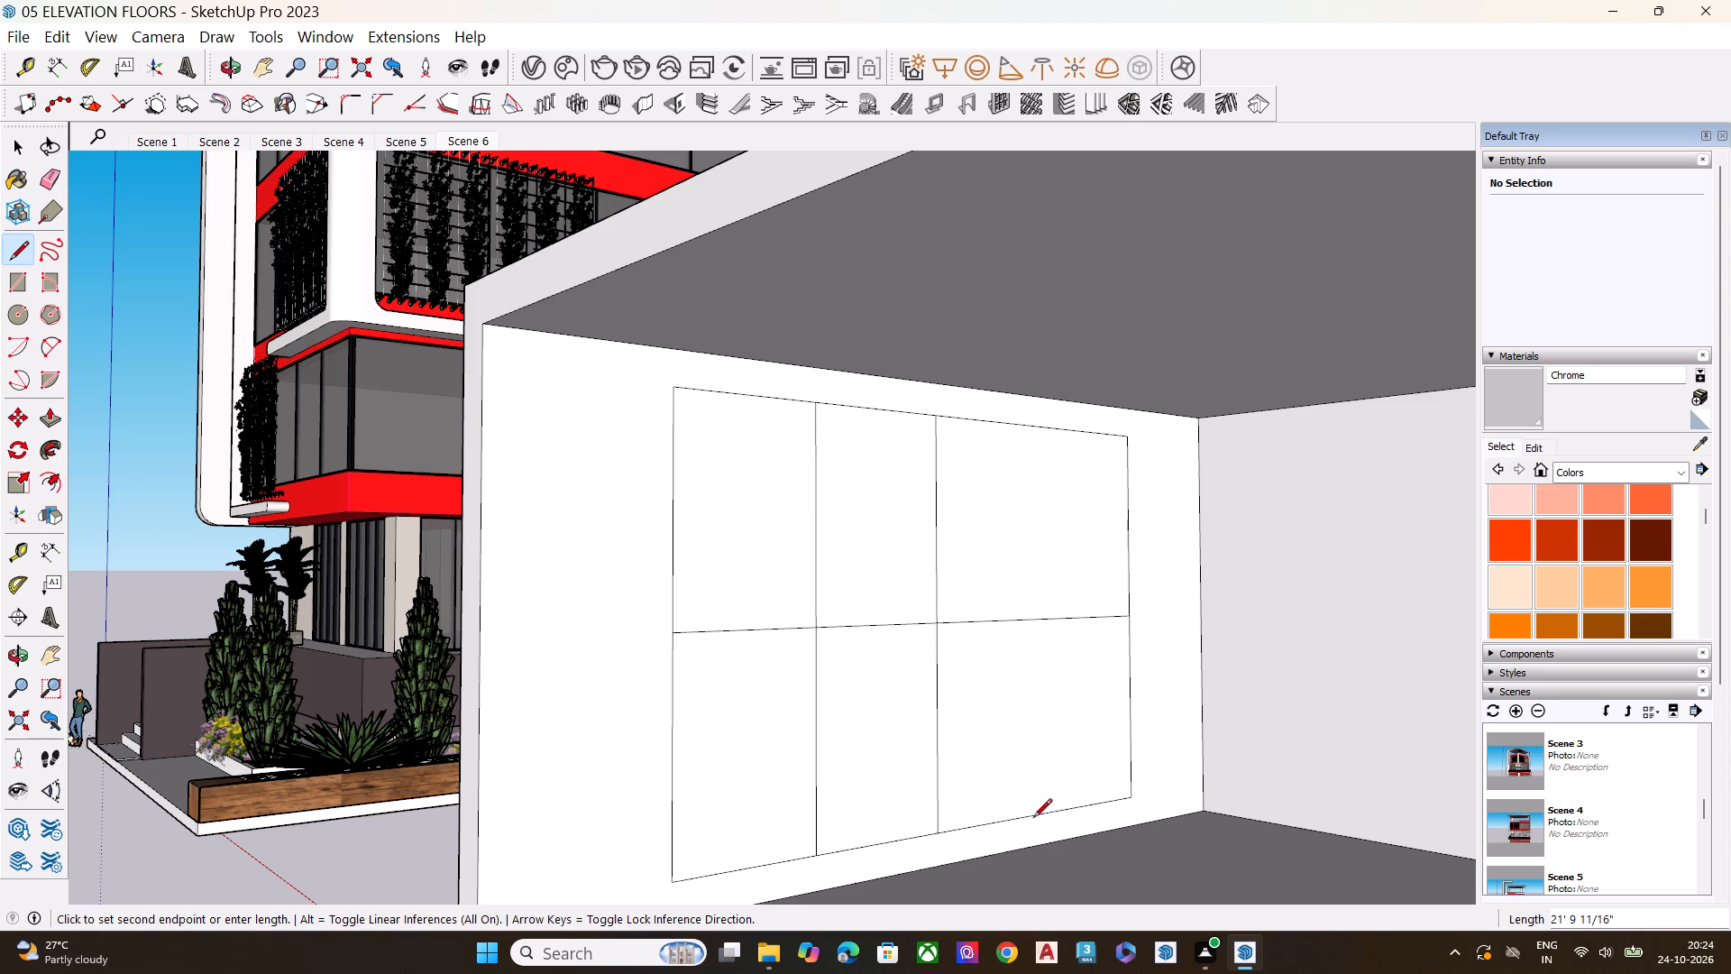
pyautogui.click(1035, 815)
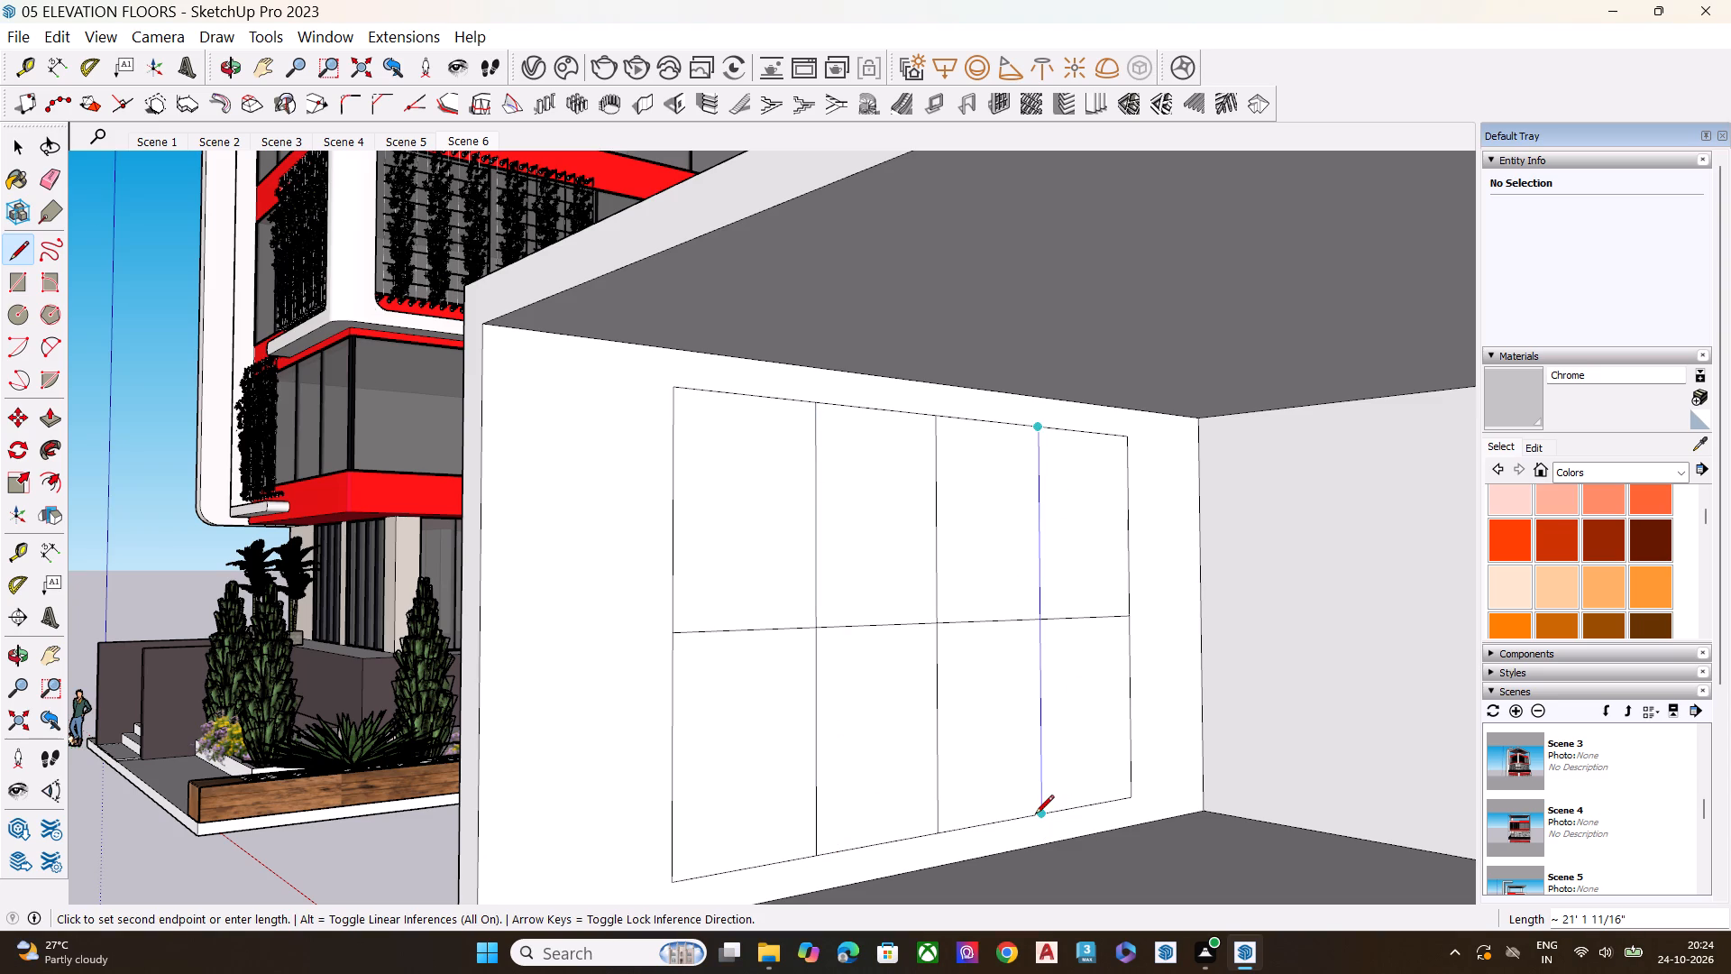
pyautogui.press('space')
# Split each of the four columns with a full-height vertical line through its midpoint, making eight equal columns.
pyautogui.scroll(1, 662, 567)
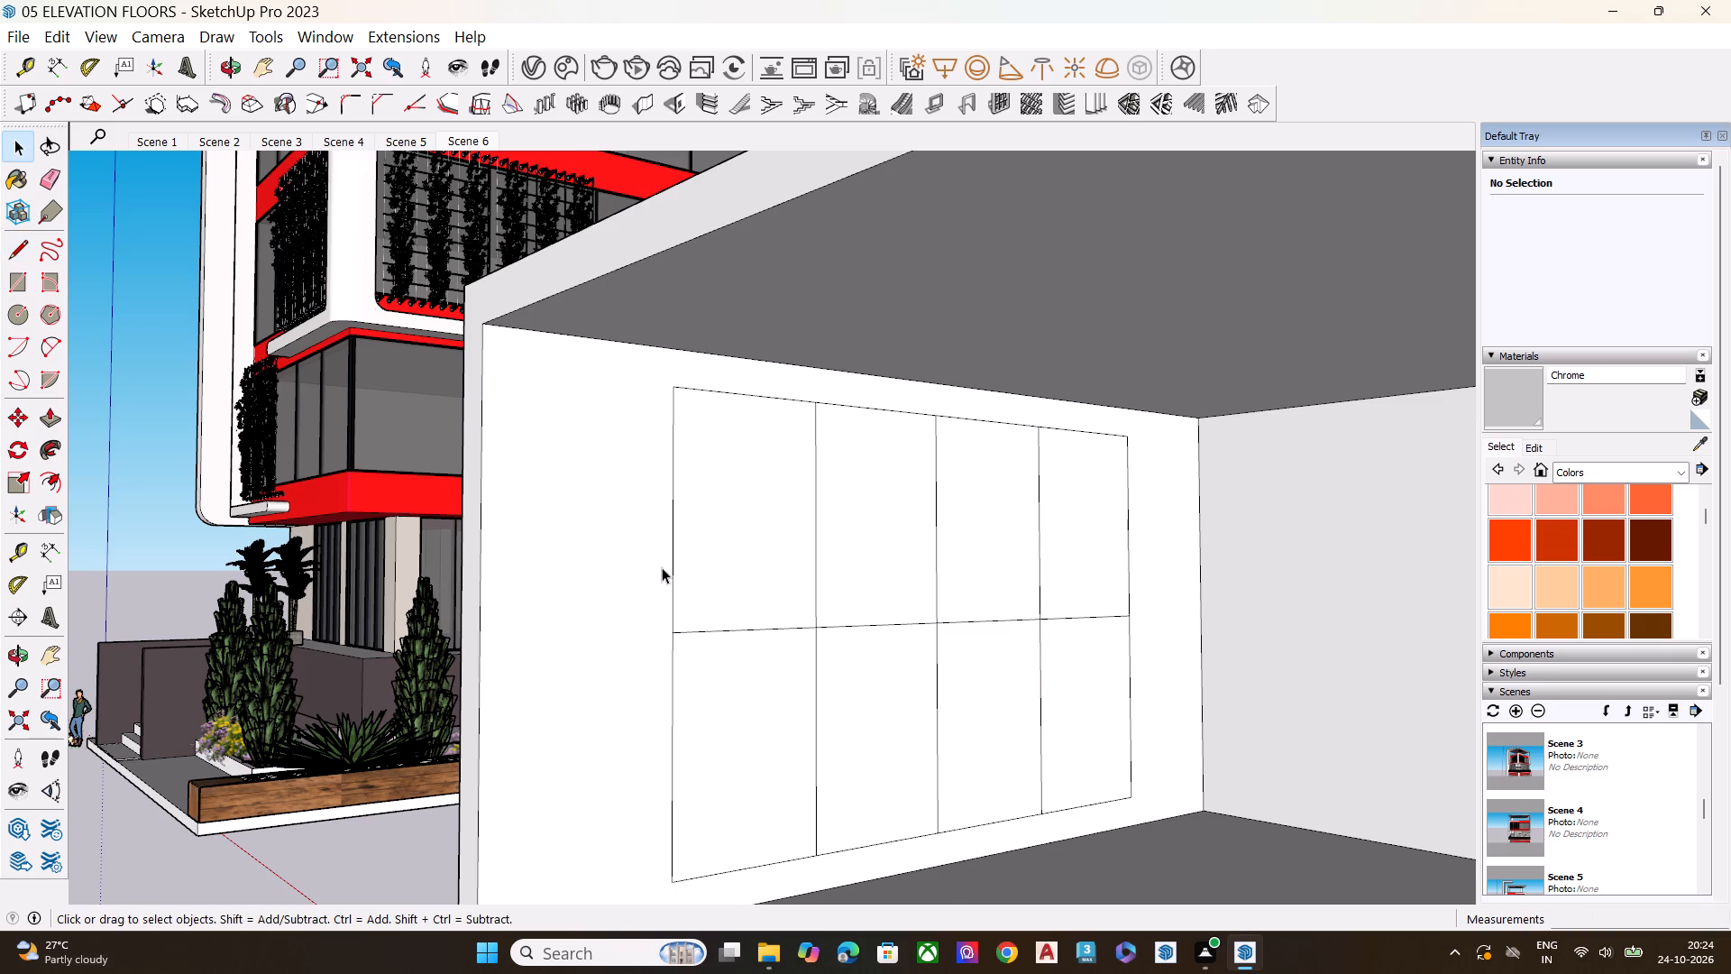
pyautogui.press('a')
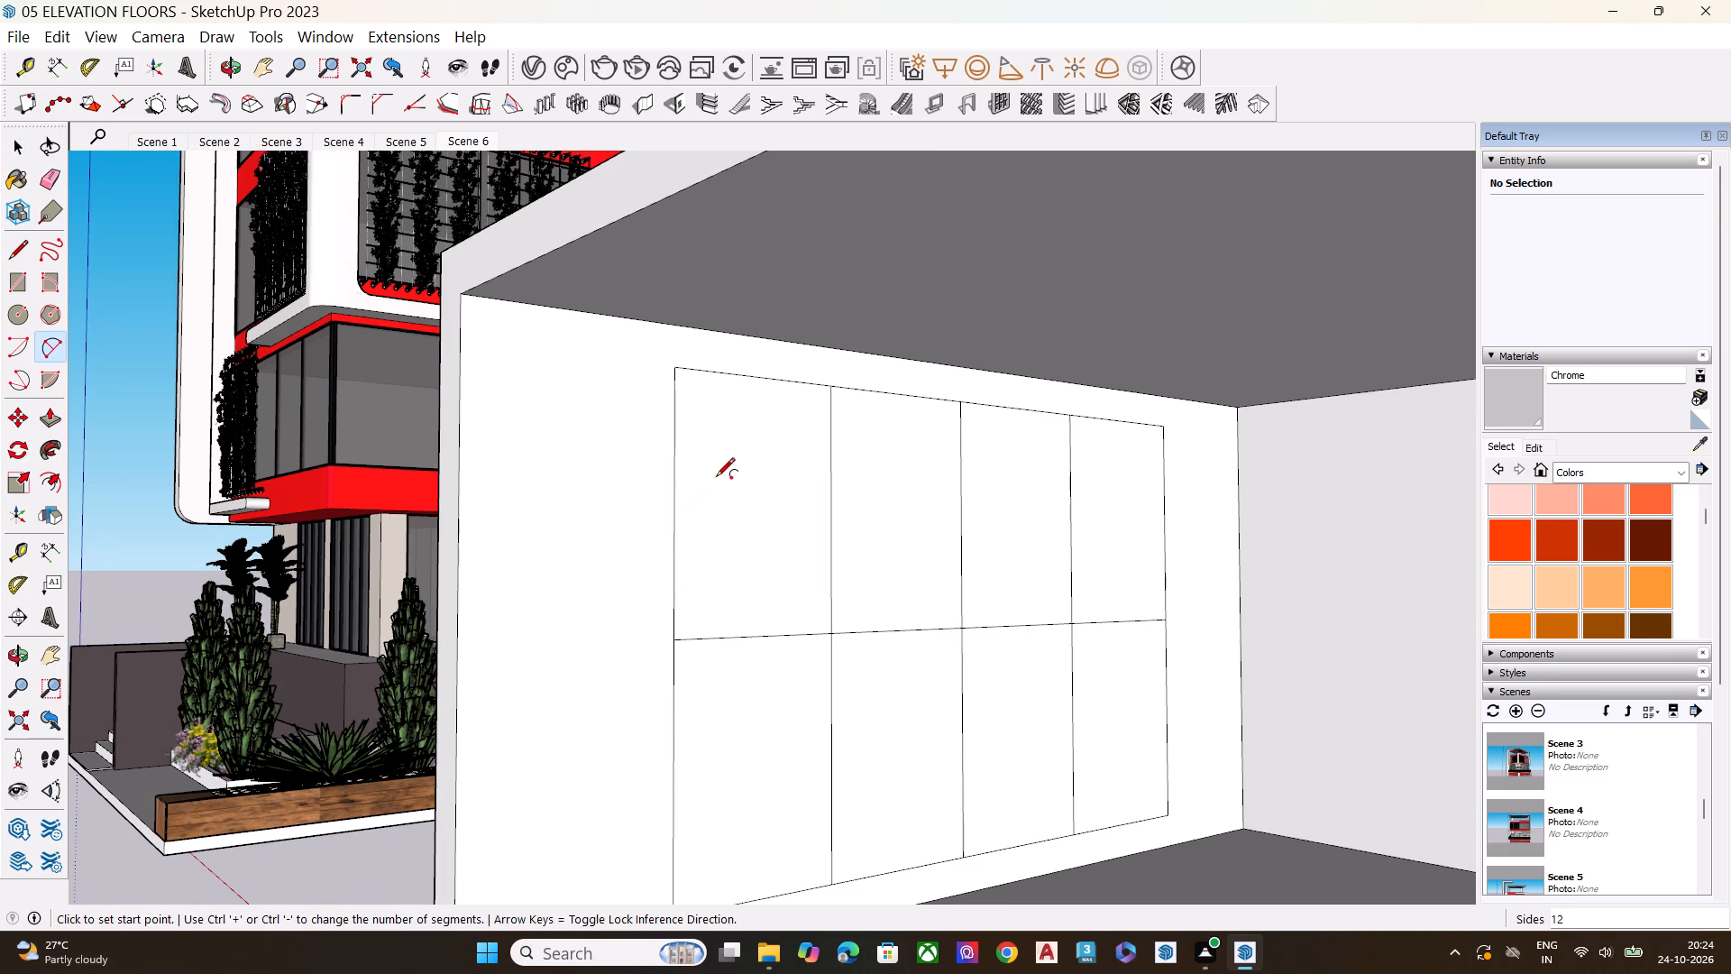
pyautogui.press('space')
pyautogui.write('l')
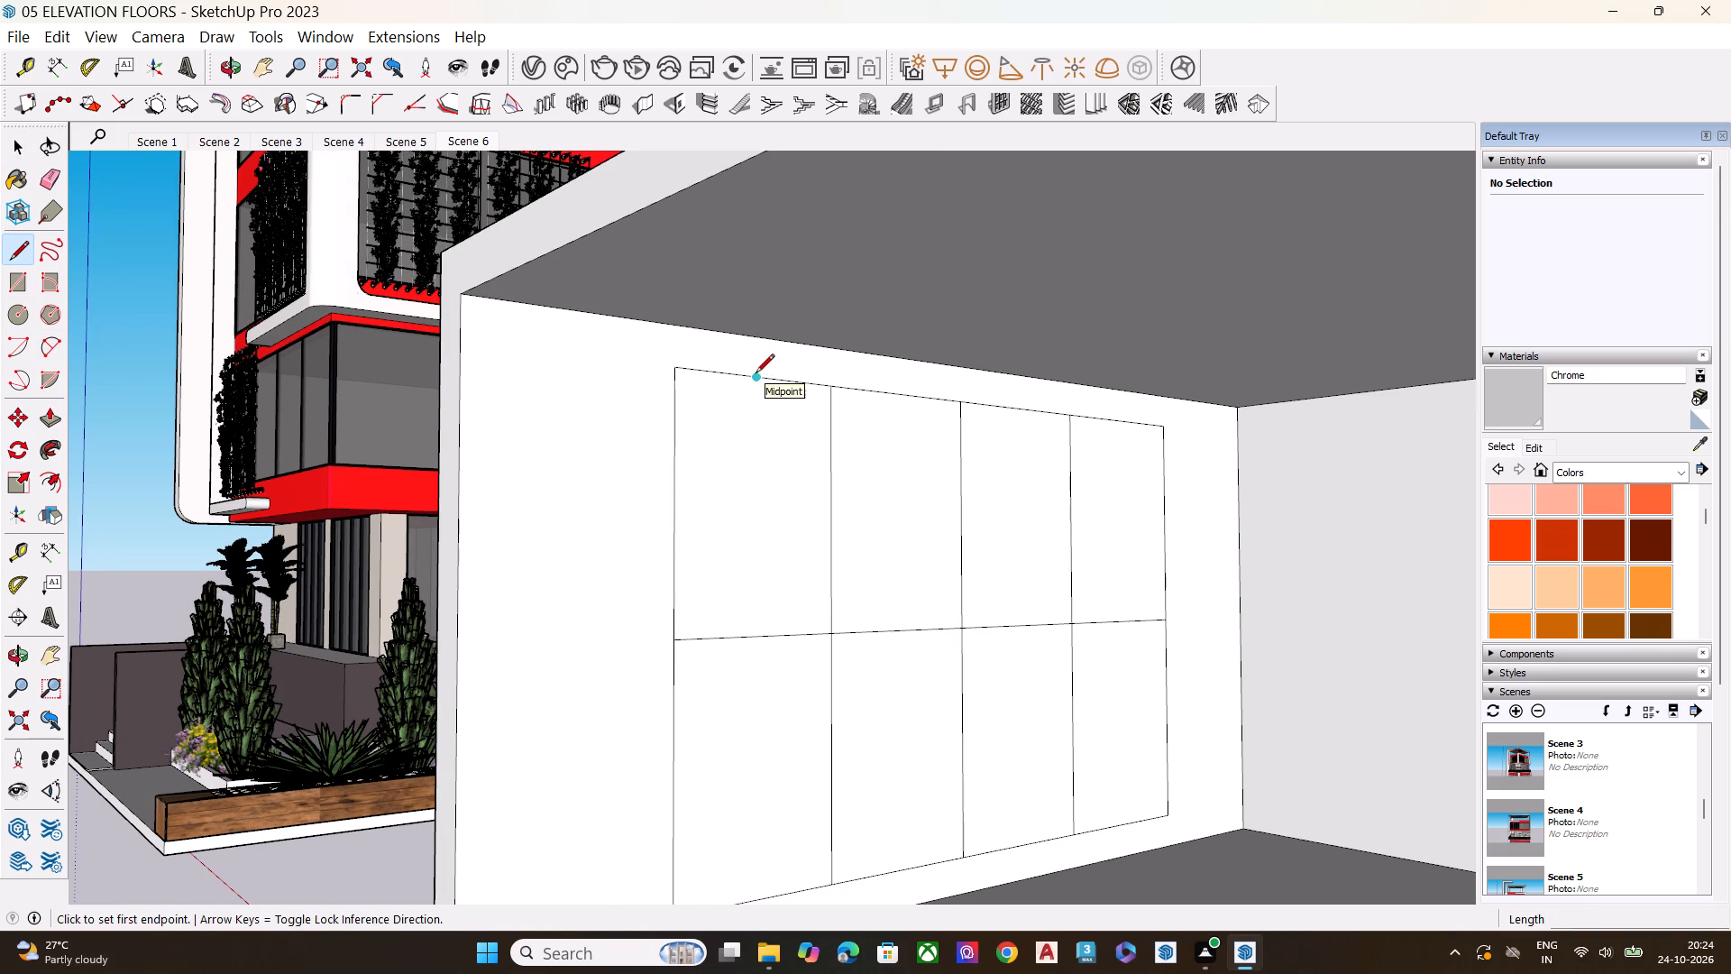
pyautogui.click(756, 374)
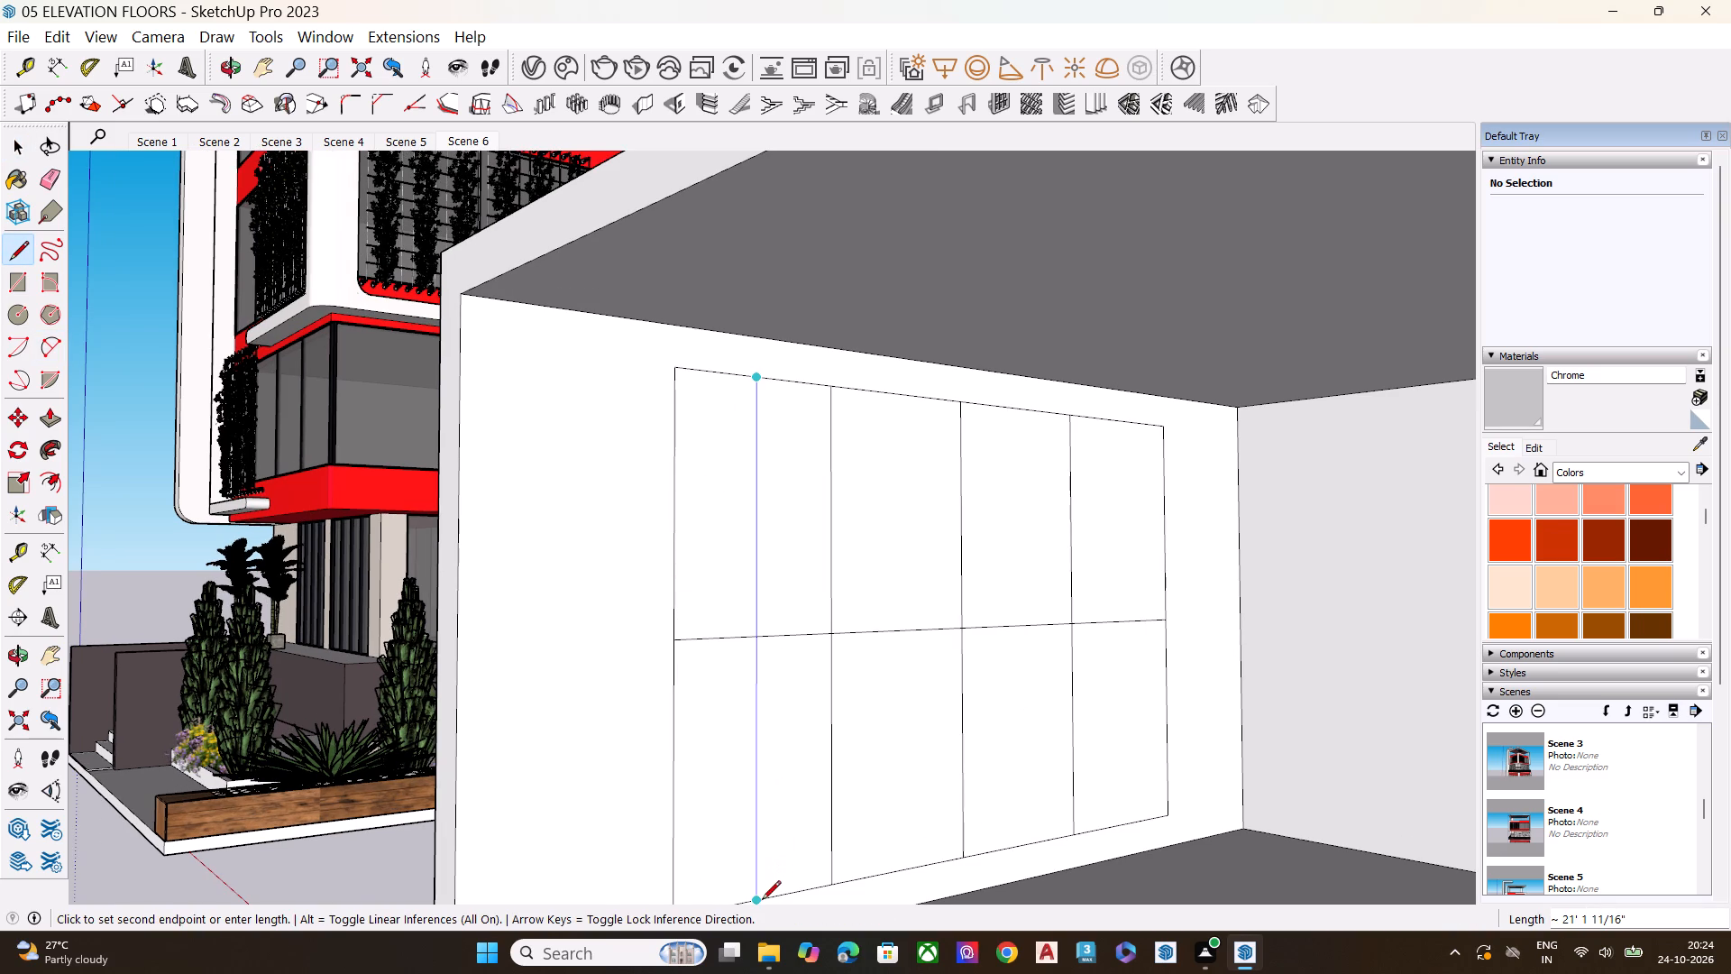
pyautogui.click(762, 901)
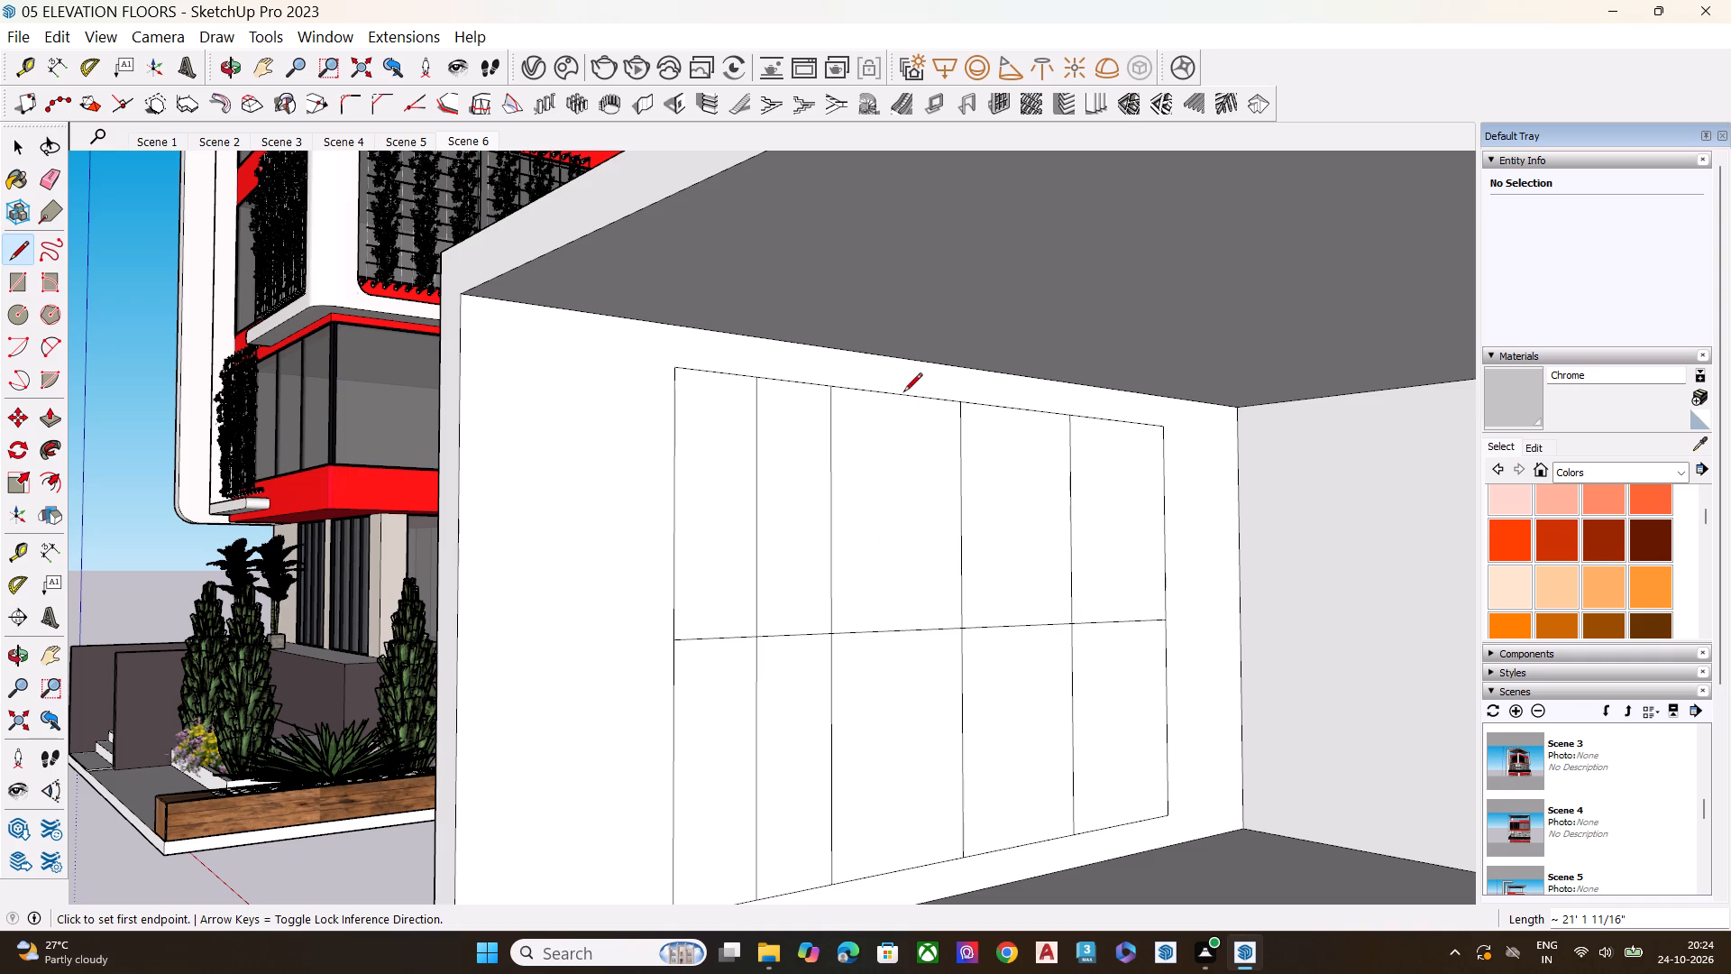
pyautogui.click(901, 396)
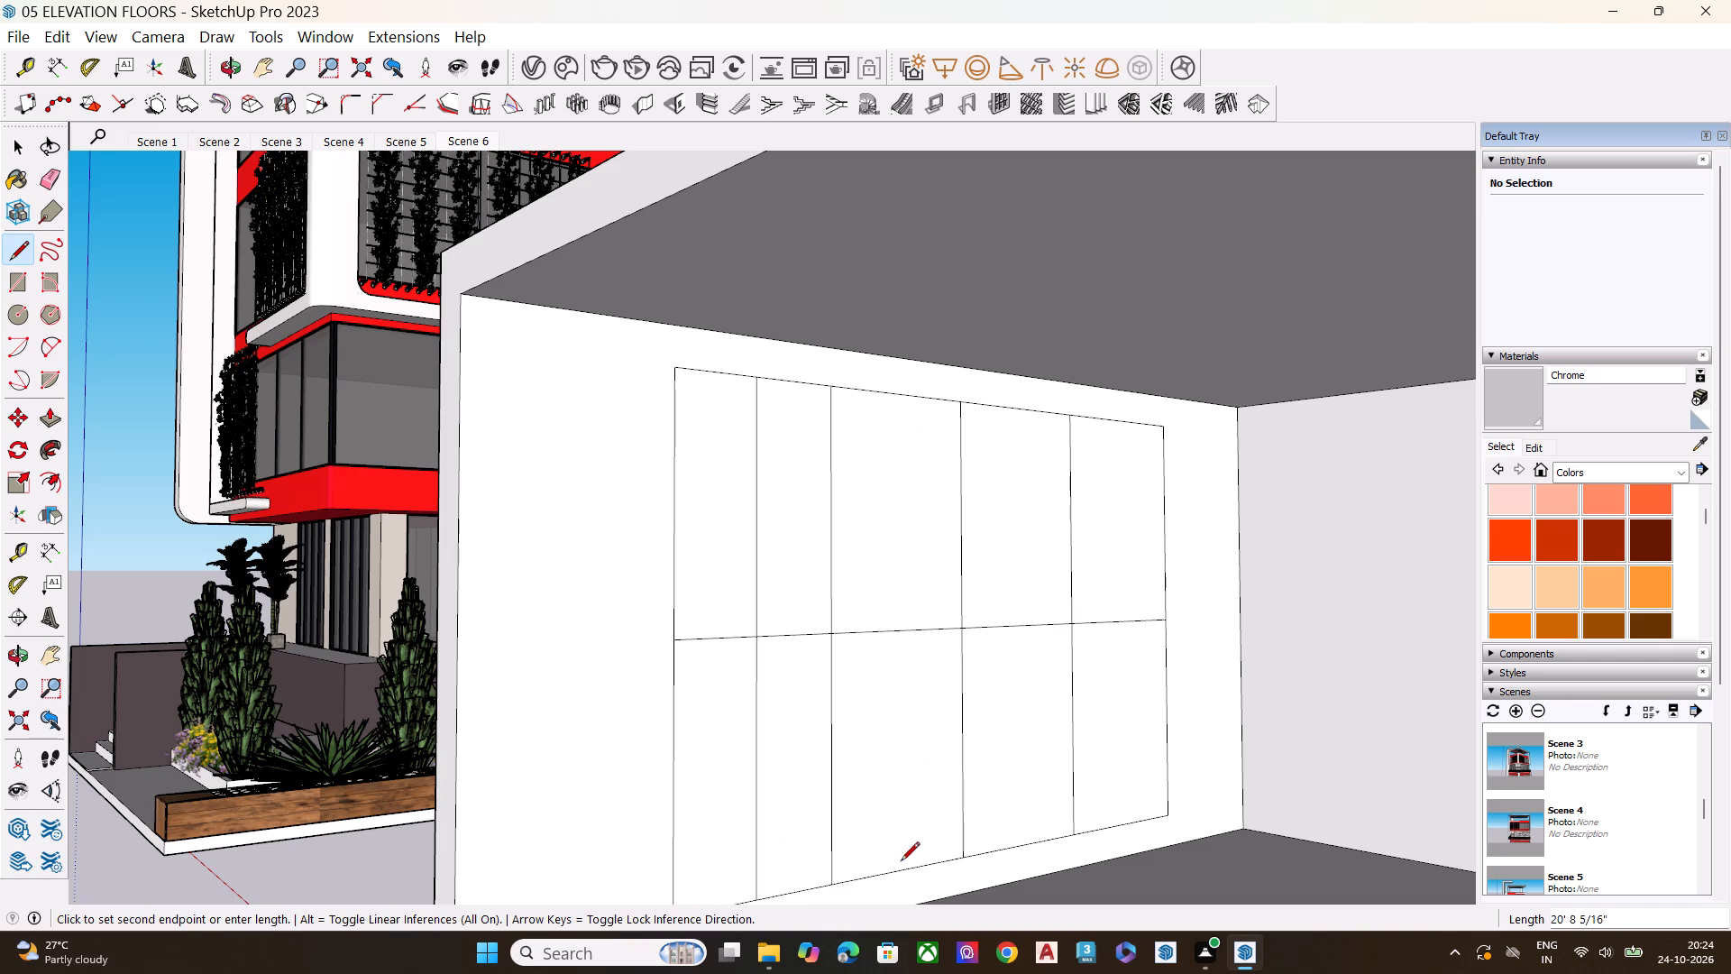
pyautogui.click(900, 868)
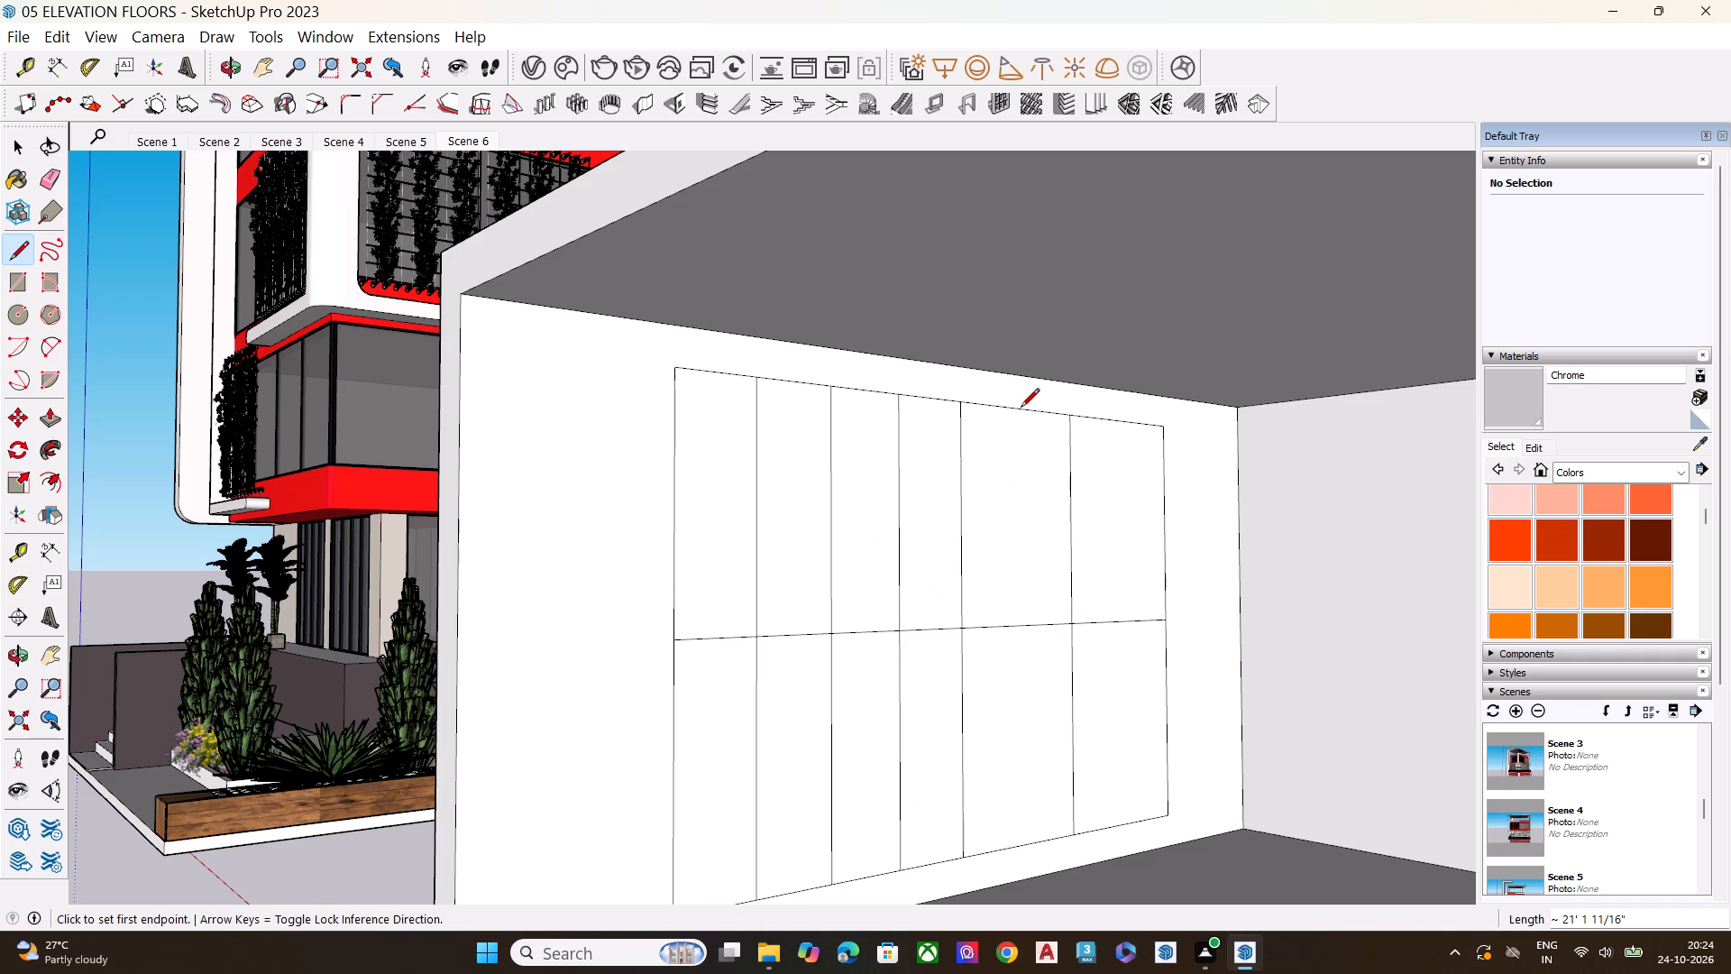
pyautogui.click(1017, 411)
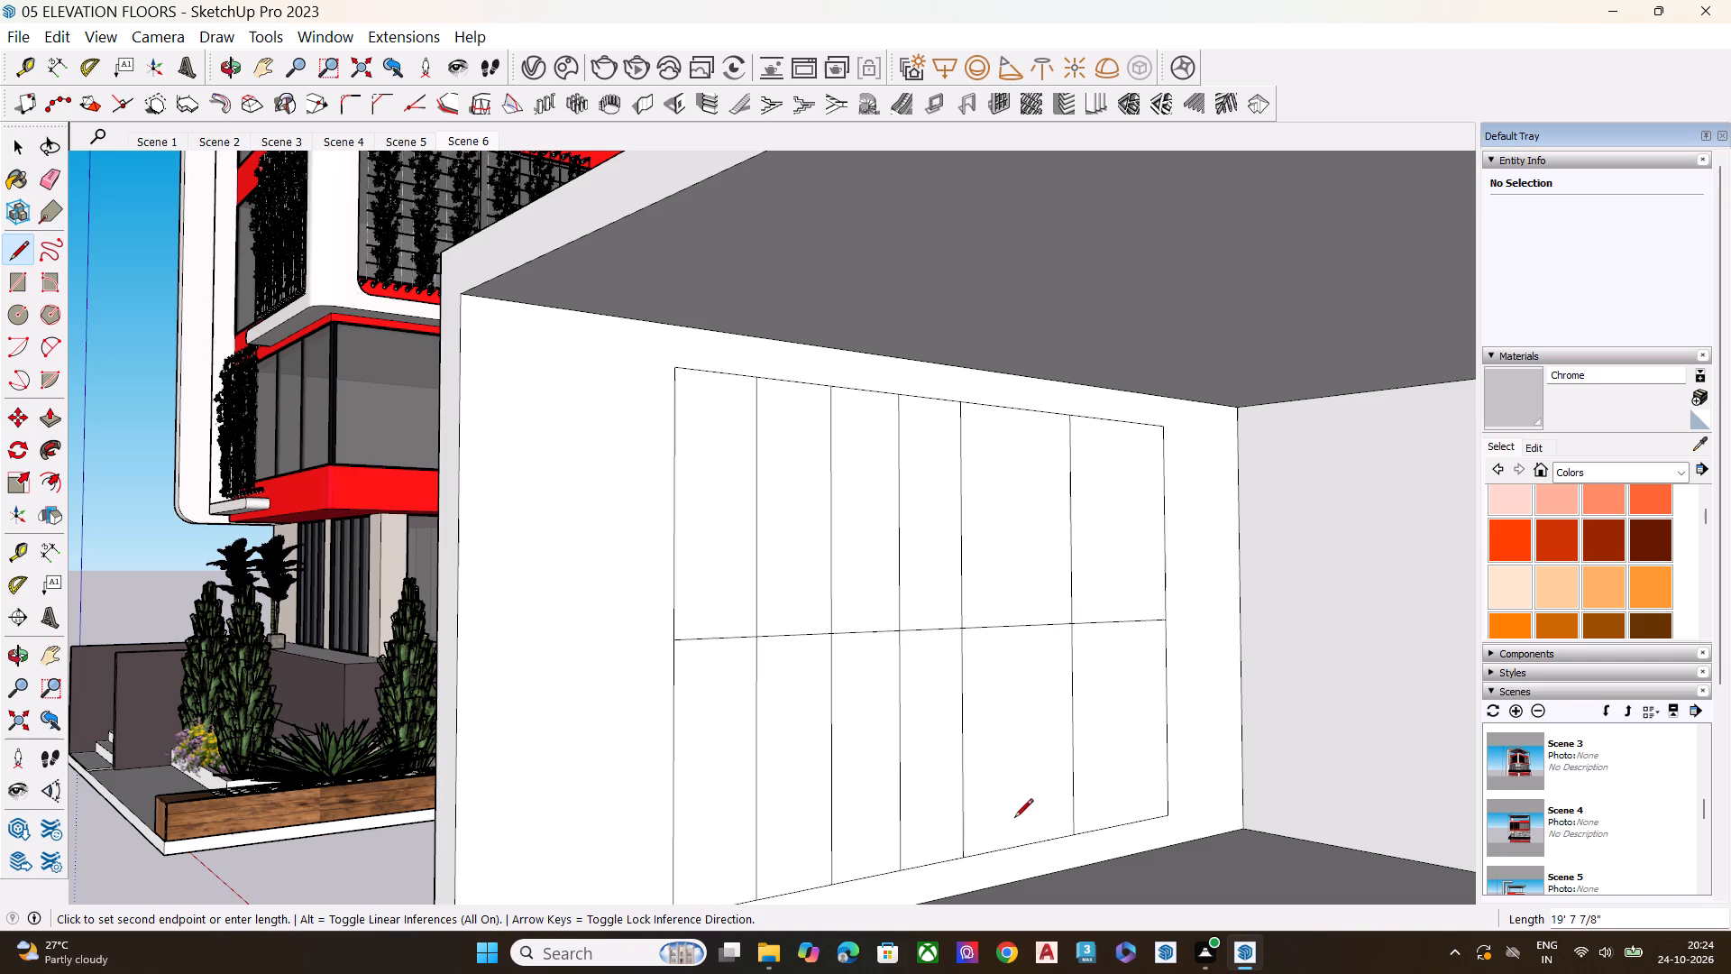
pyautogui.click(1021, 848)
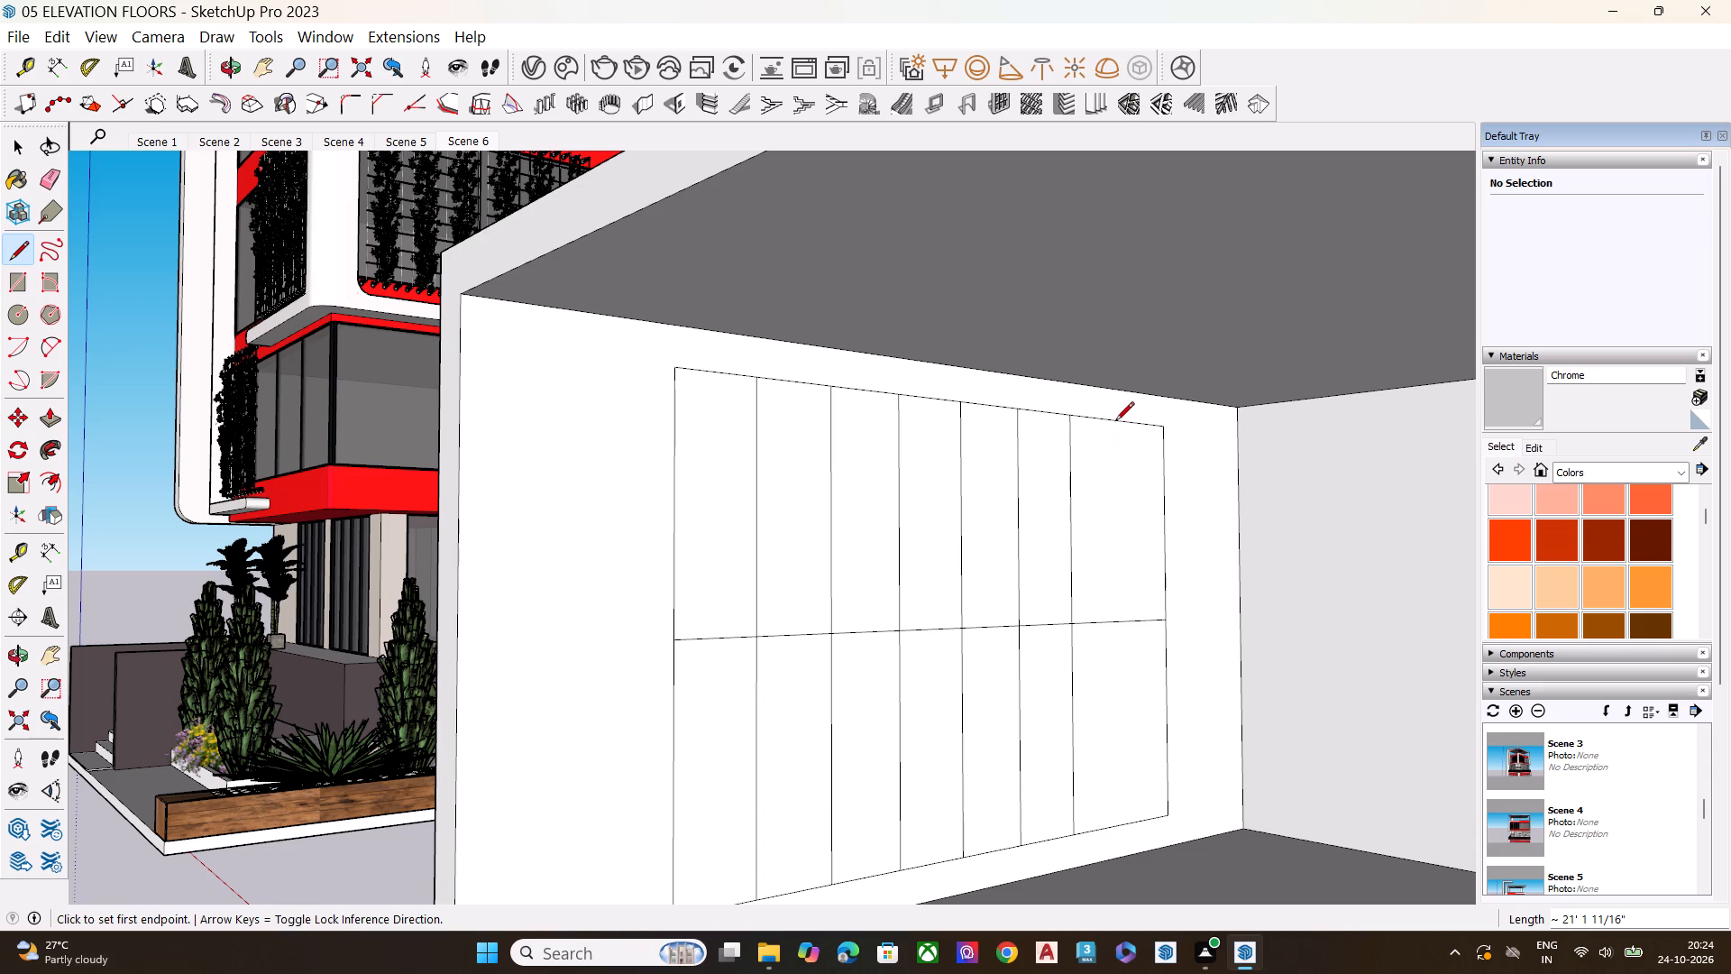
pyautogui.click(1118, 420)
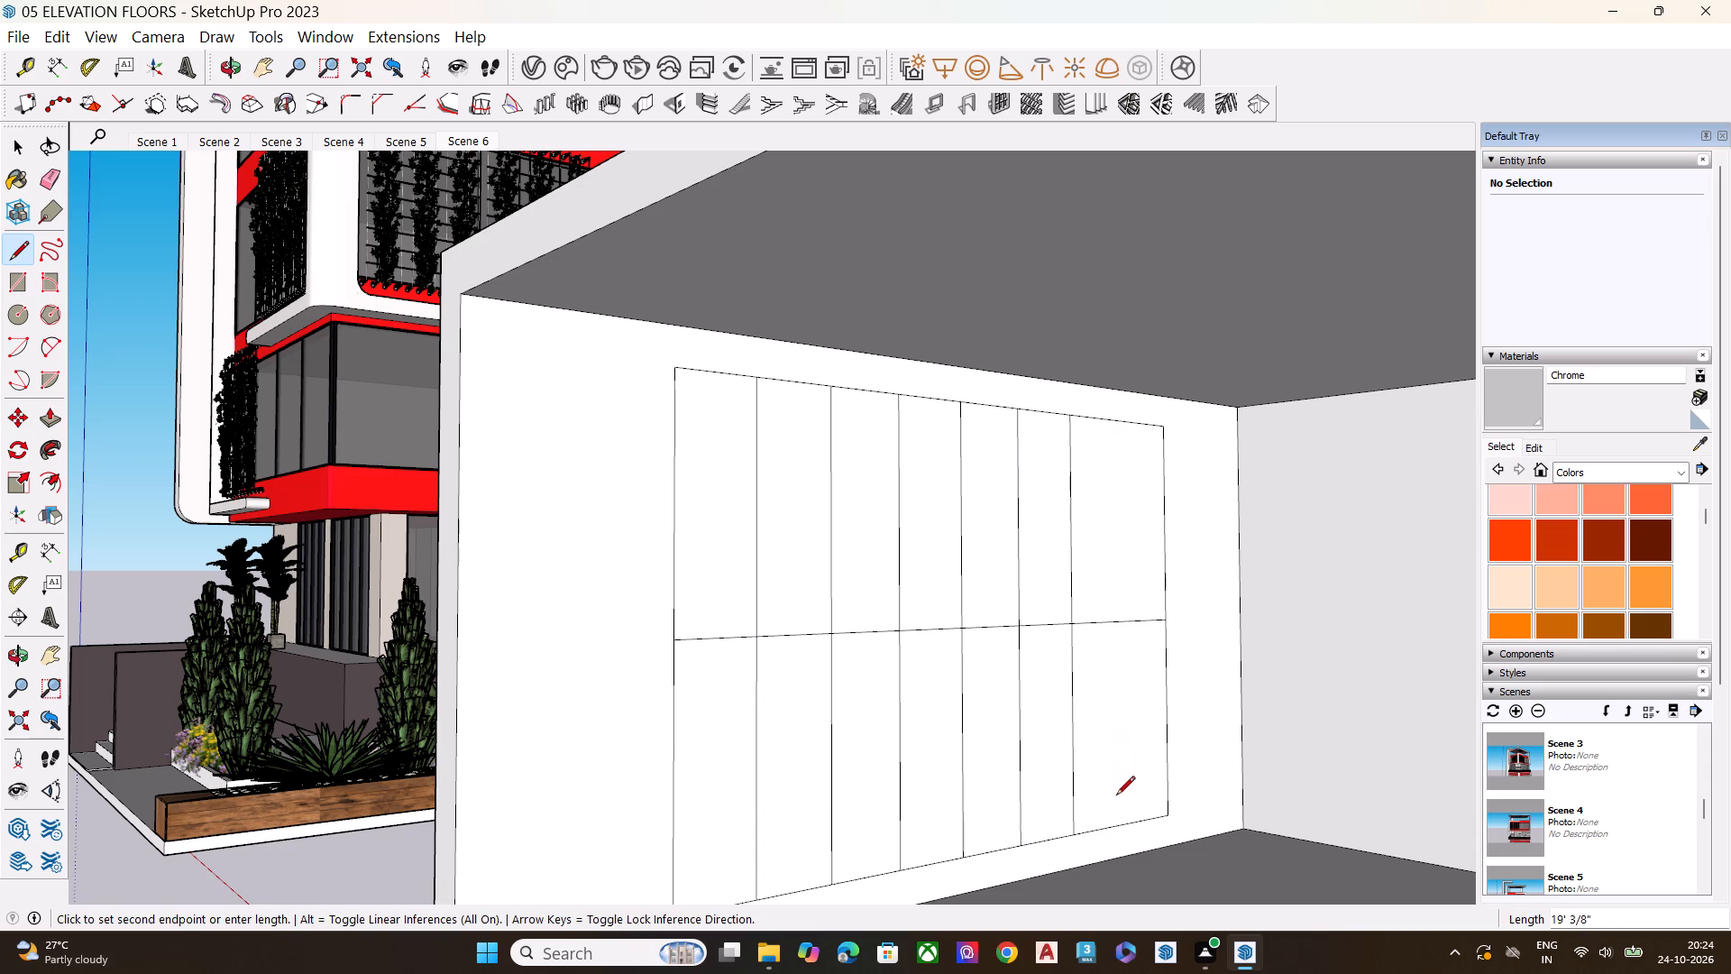
pyautogui.click(1124, 823)
pyautogui.press('space')
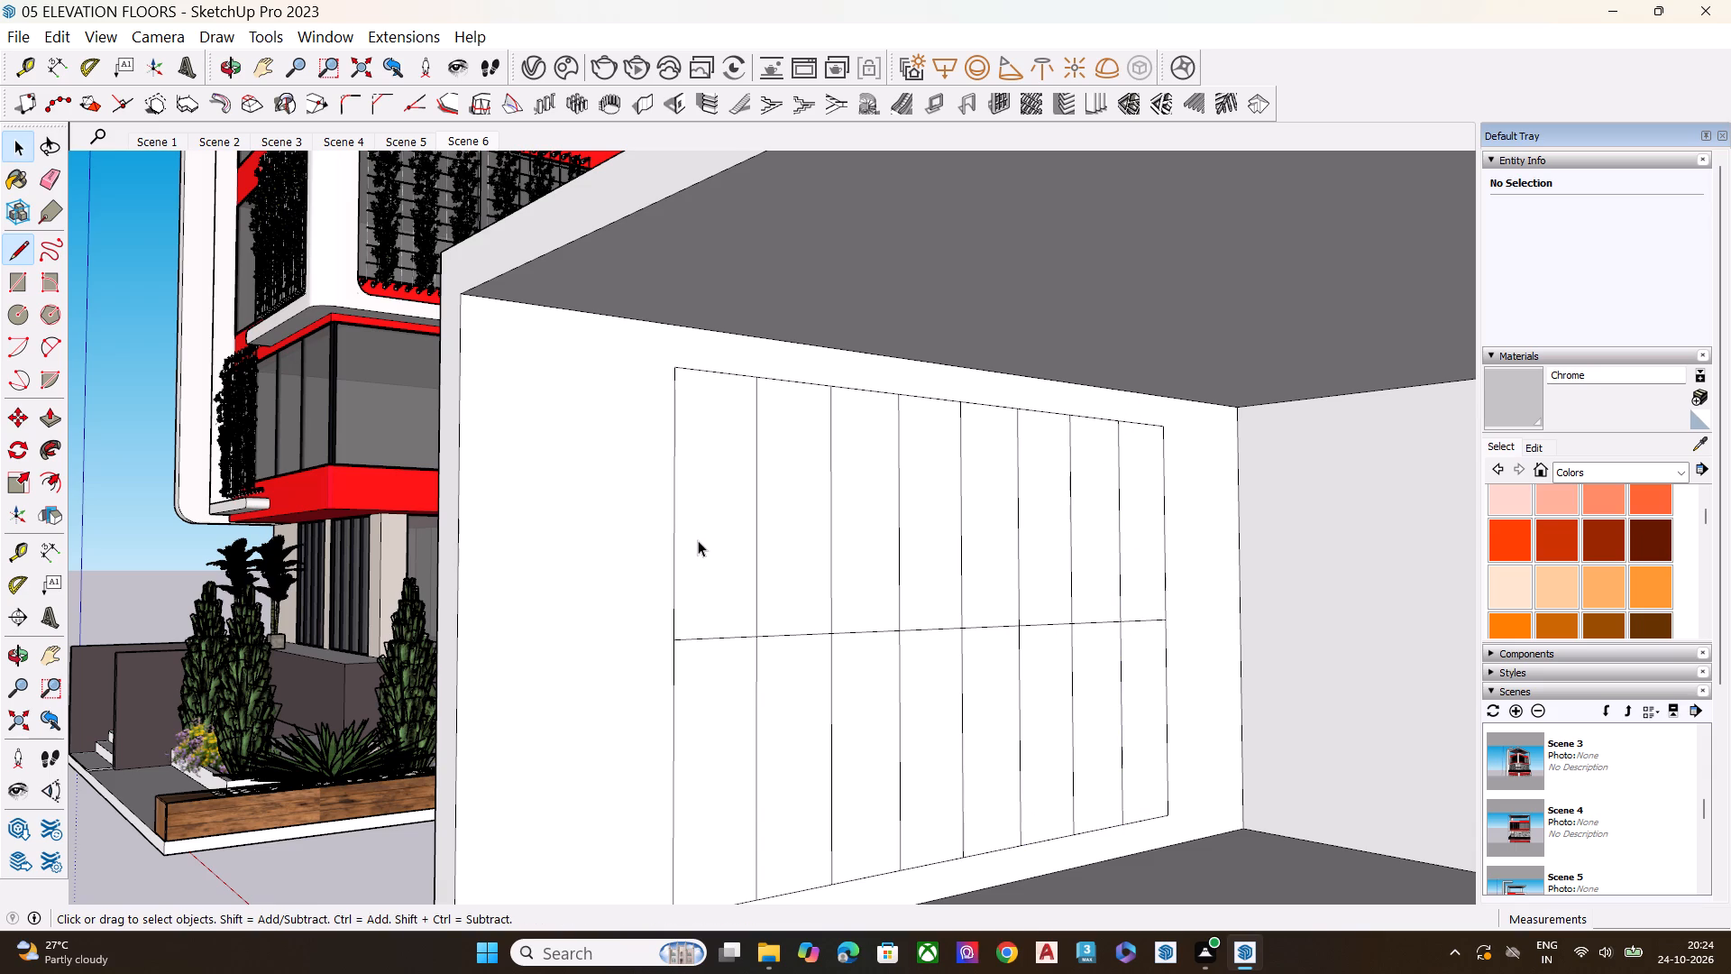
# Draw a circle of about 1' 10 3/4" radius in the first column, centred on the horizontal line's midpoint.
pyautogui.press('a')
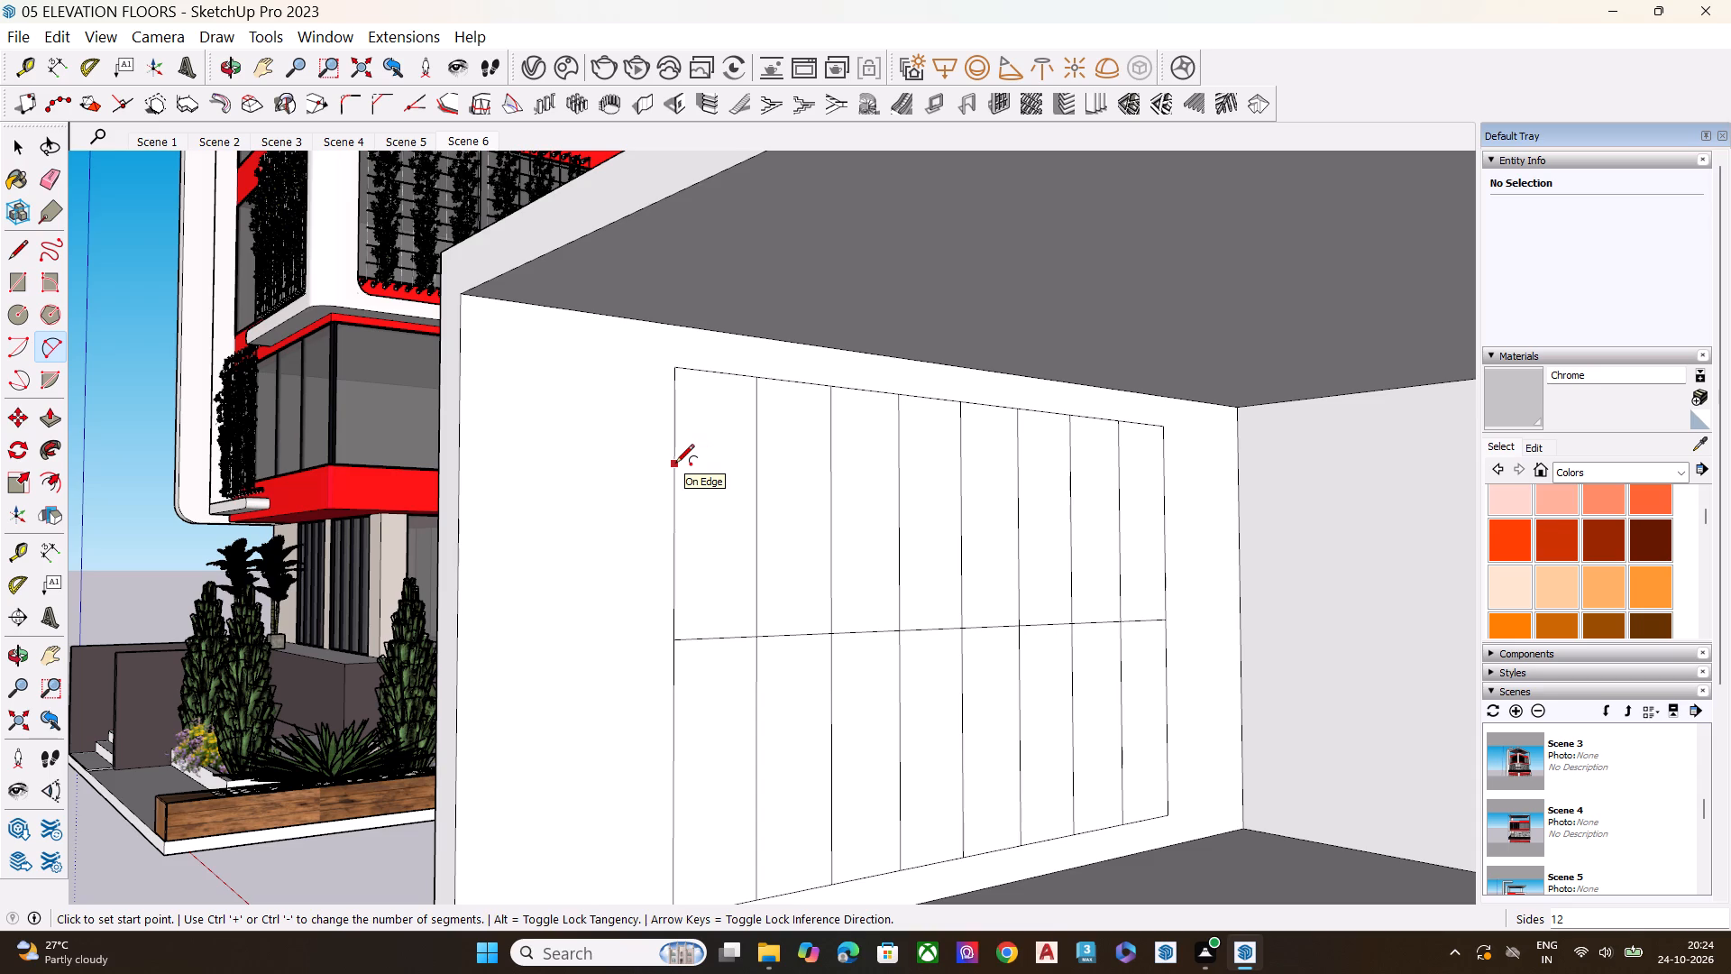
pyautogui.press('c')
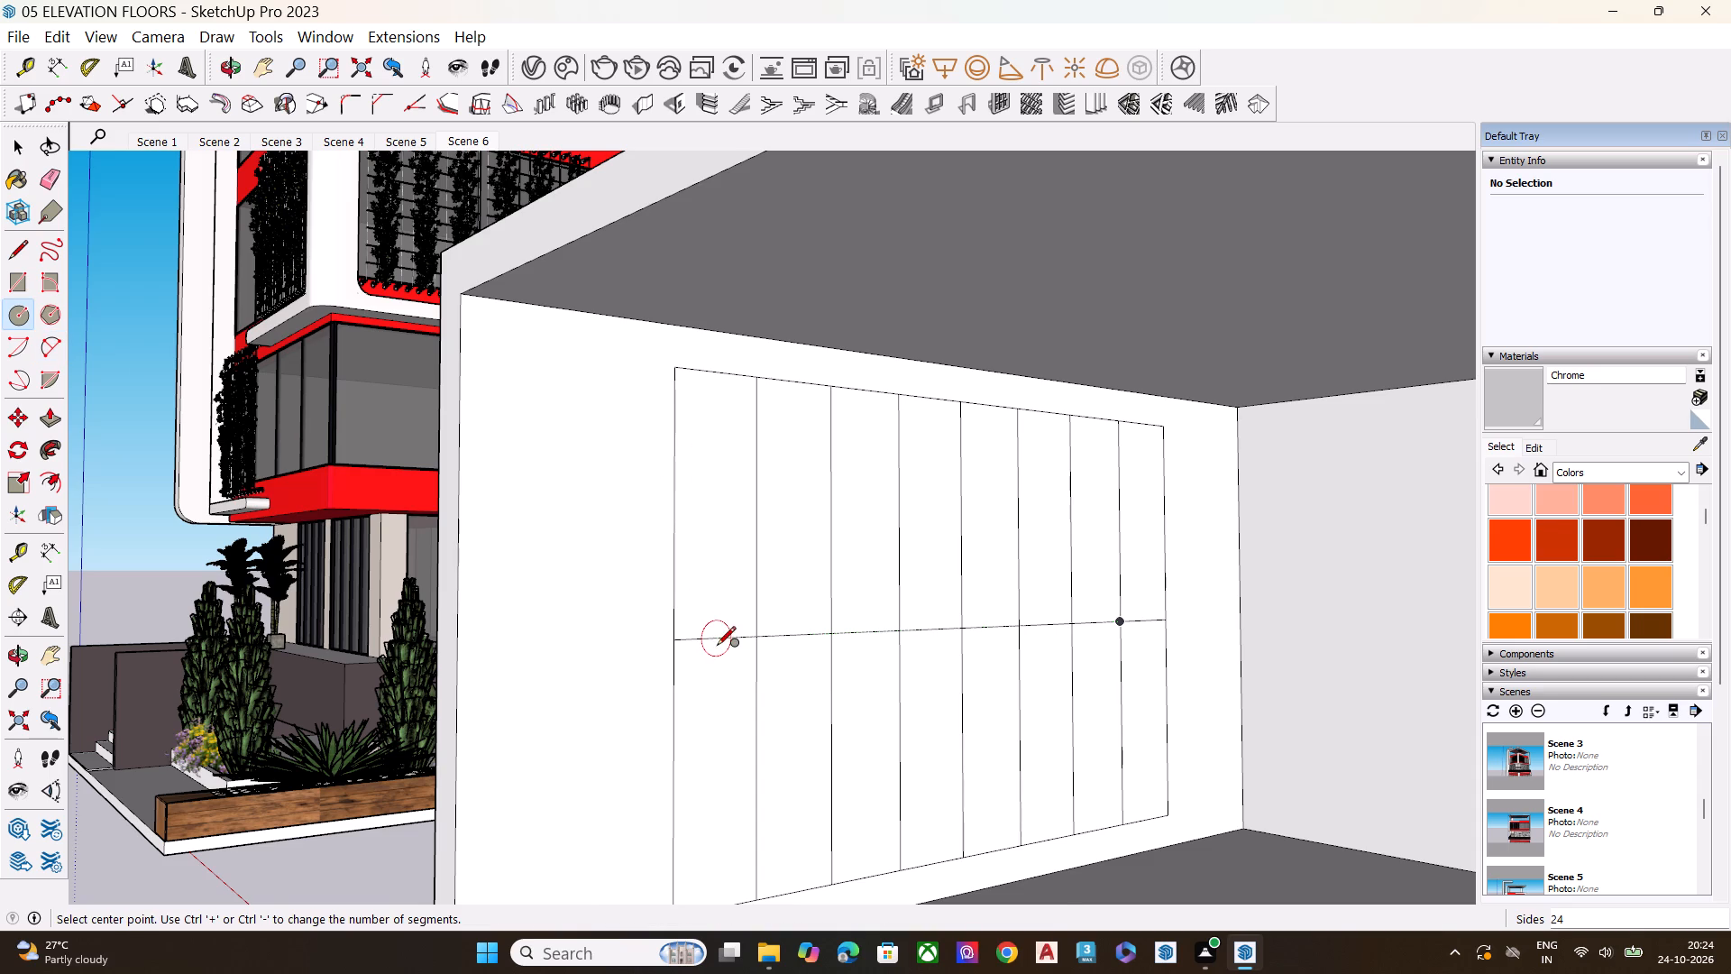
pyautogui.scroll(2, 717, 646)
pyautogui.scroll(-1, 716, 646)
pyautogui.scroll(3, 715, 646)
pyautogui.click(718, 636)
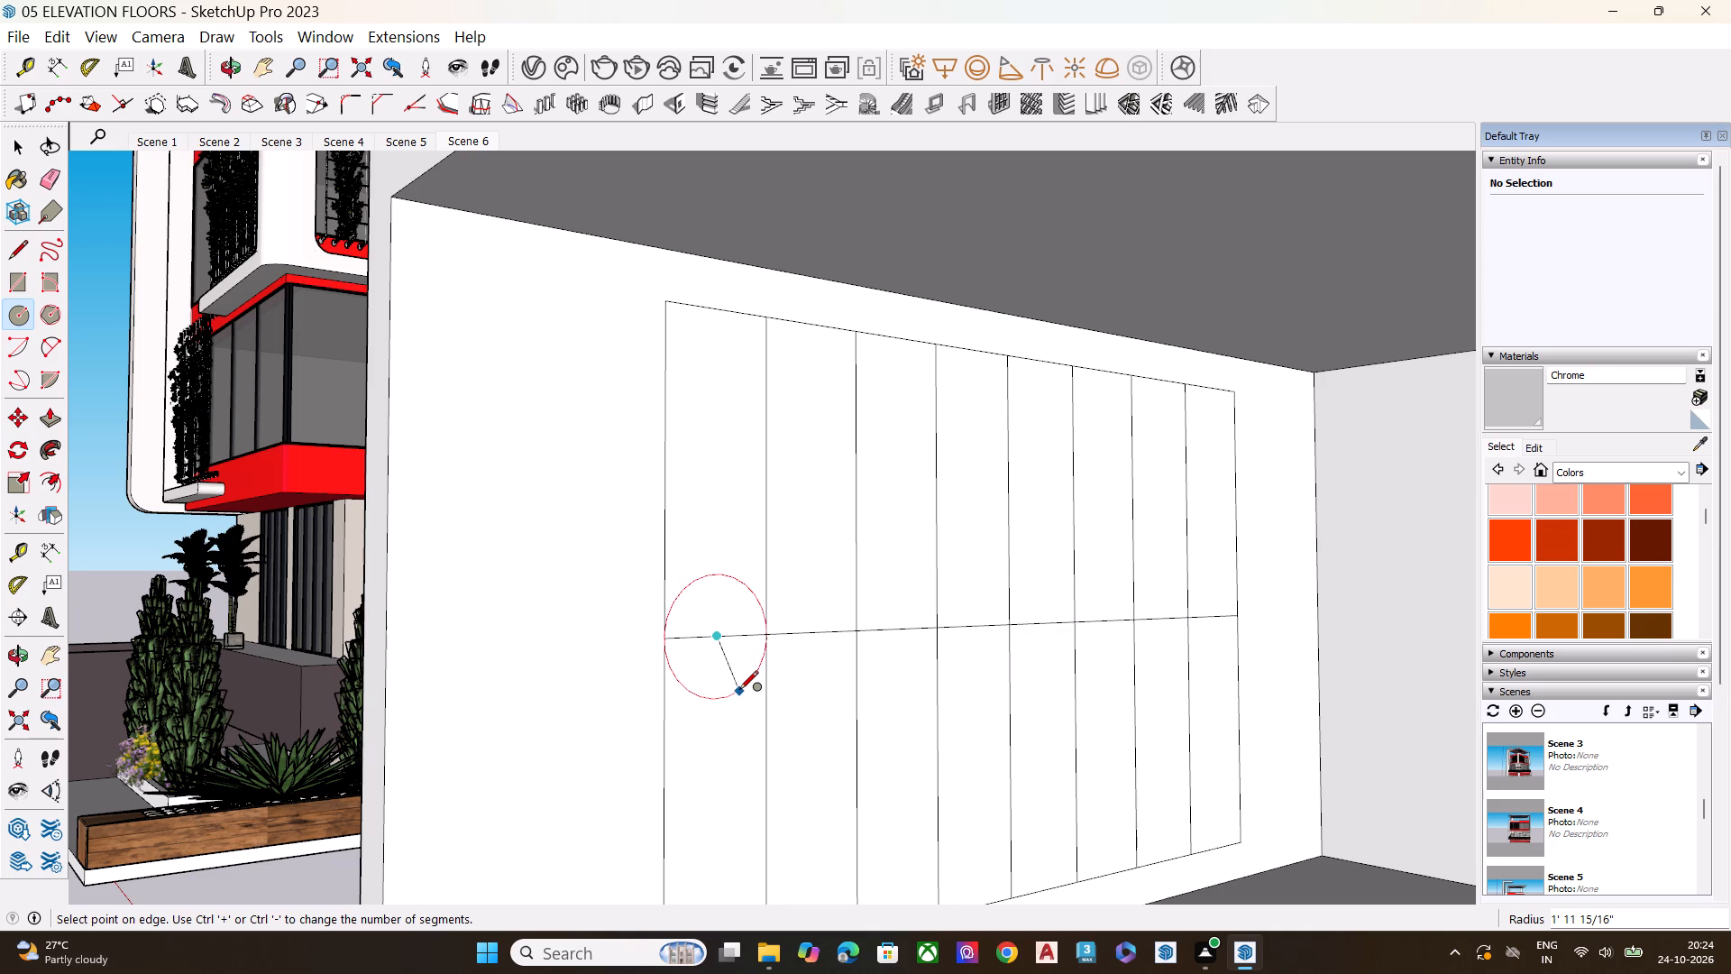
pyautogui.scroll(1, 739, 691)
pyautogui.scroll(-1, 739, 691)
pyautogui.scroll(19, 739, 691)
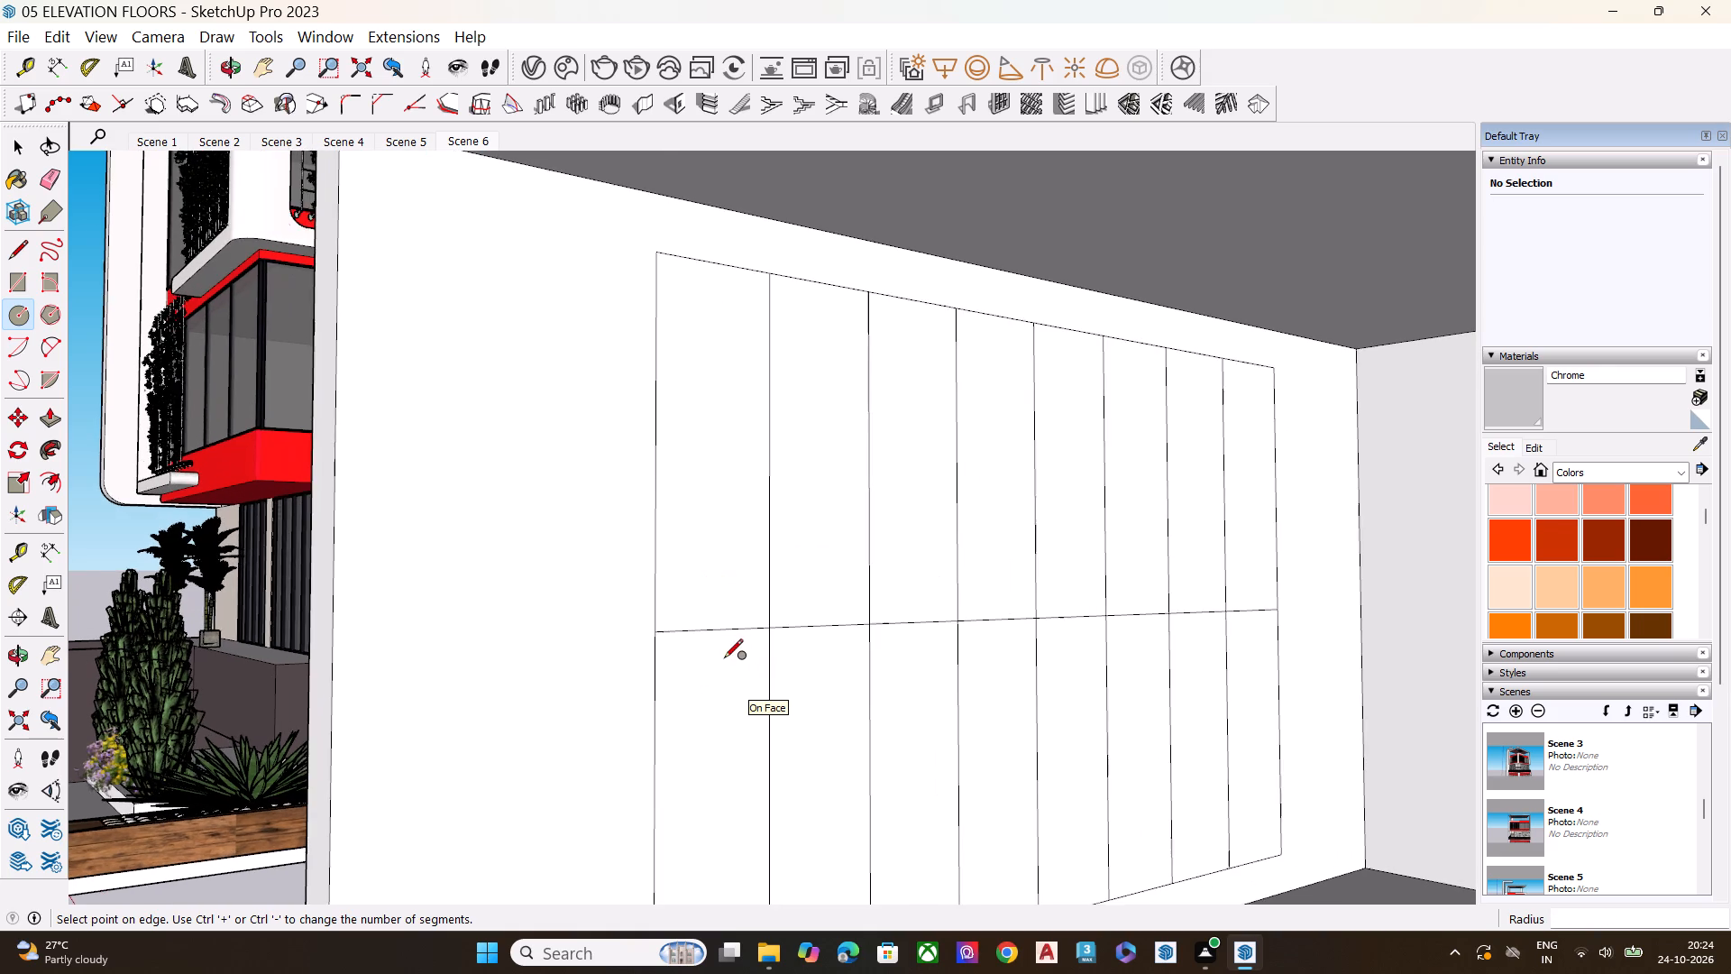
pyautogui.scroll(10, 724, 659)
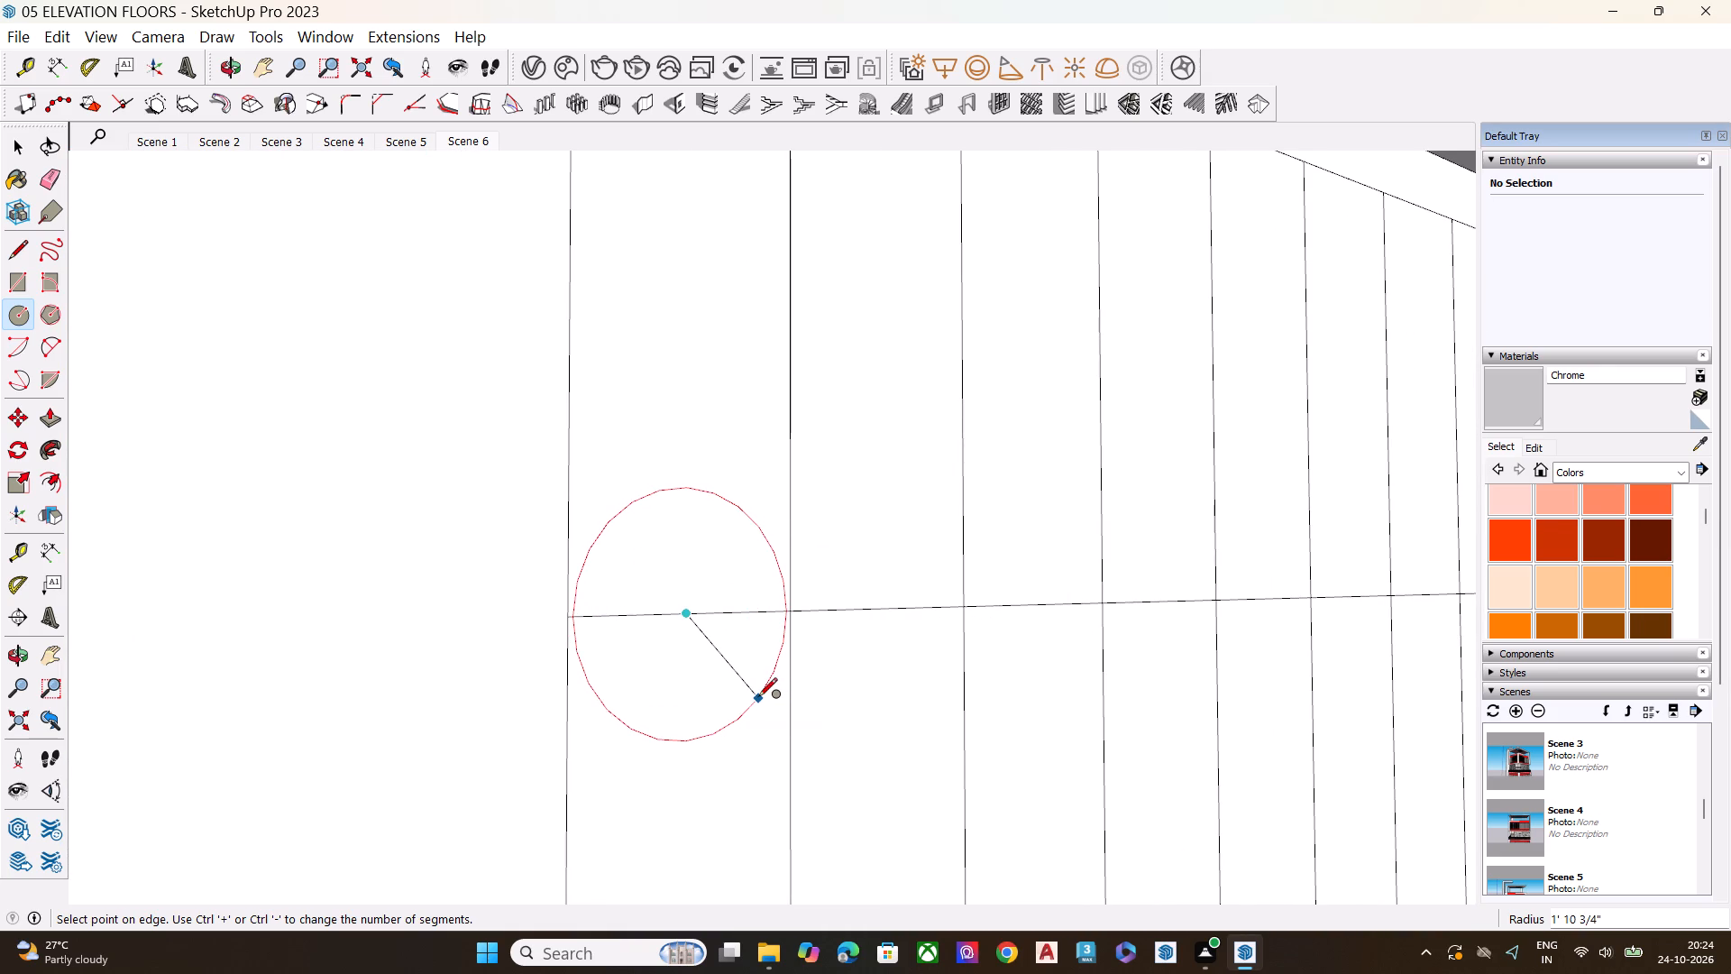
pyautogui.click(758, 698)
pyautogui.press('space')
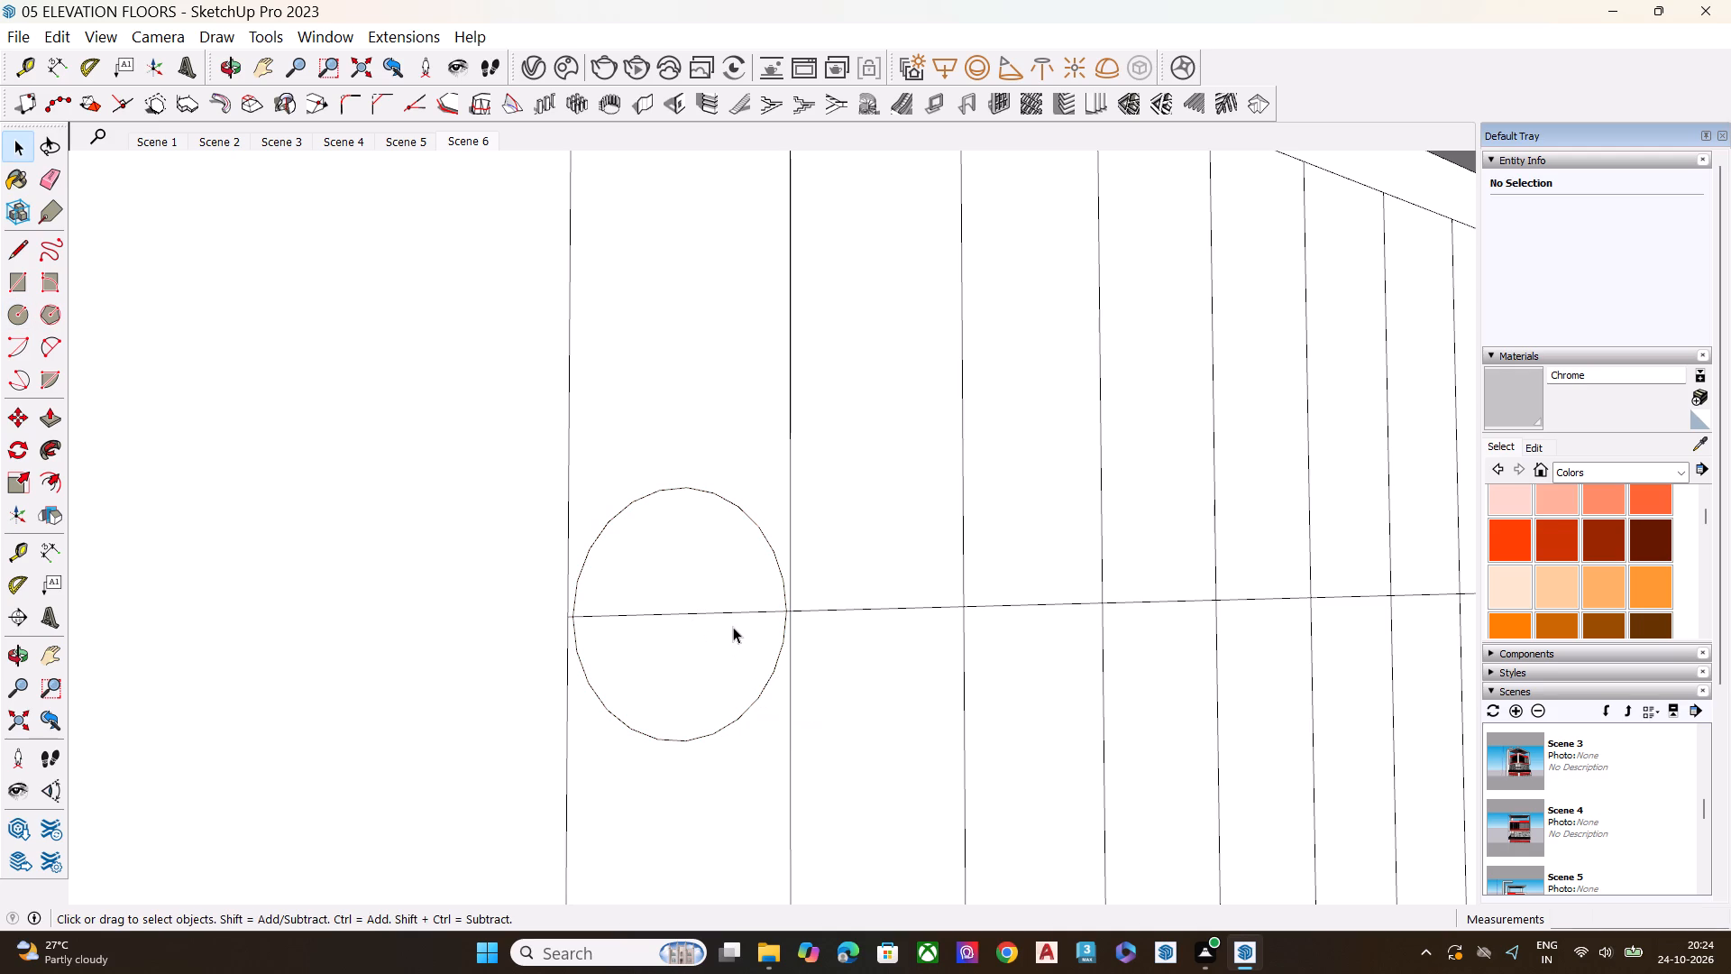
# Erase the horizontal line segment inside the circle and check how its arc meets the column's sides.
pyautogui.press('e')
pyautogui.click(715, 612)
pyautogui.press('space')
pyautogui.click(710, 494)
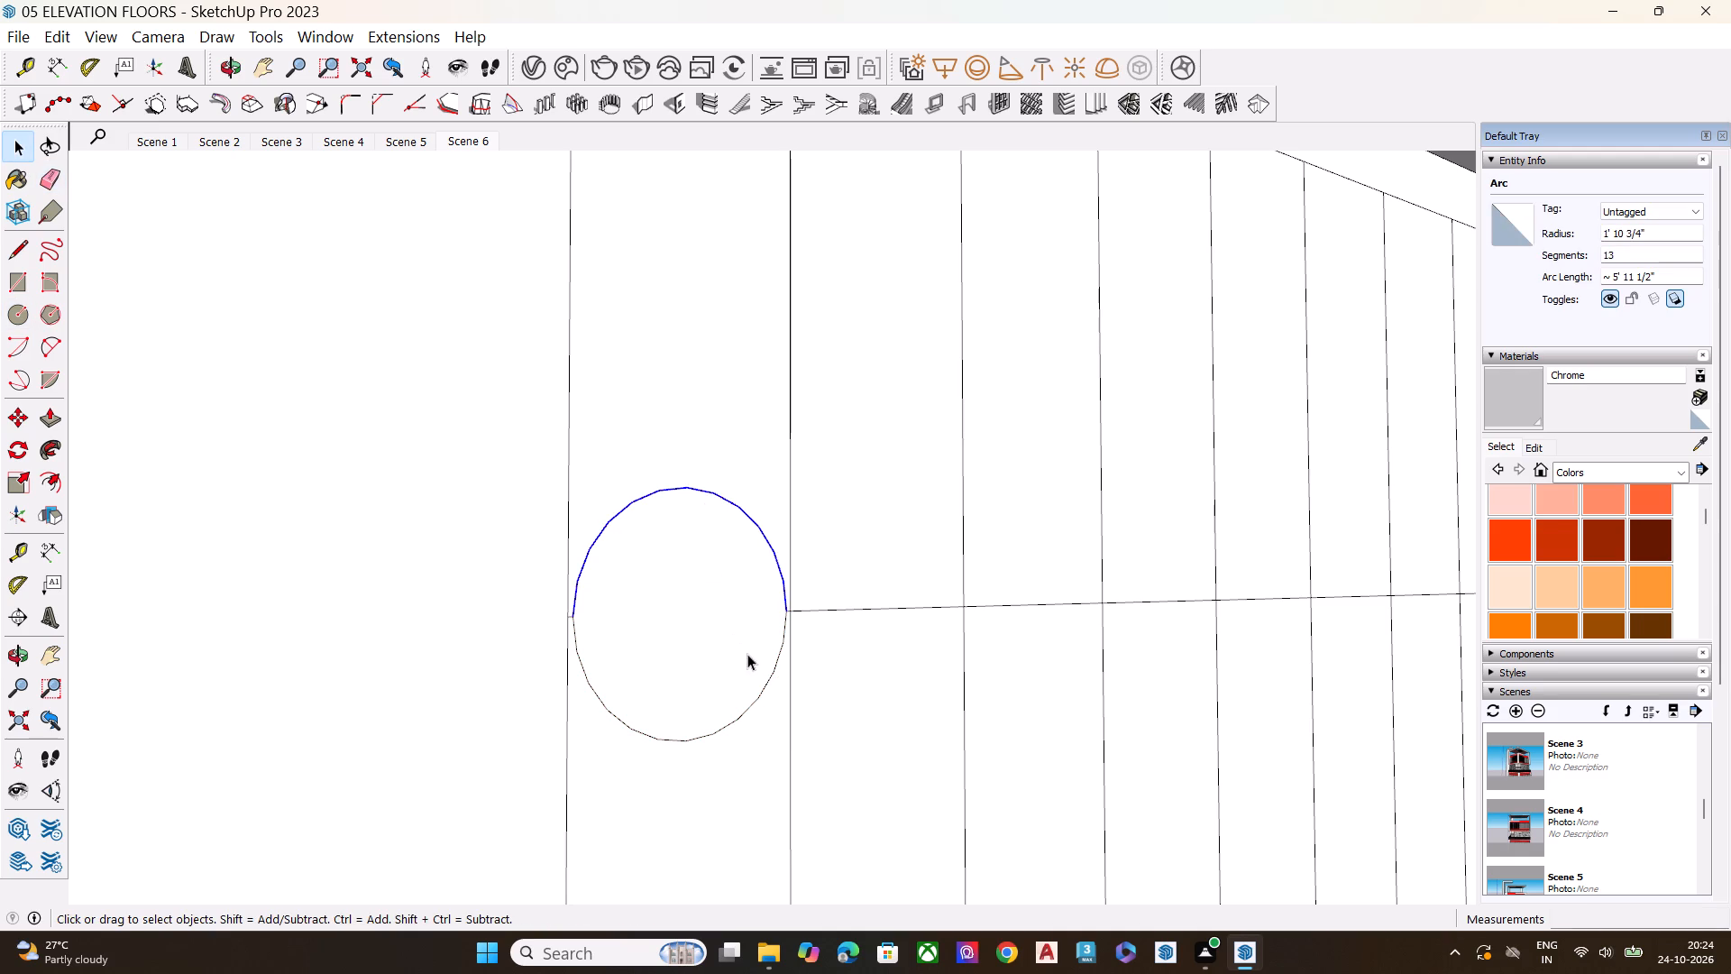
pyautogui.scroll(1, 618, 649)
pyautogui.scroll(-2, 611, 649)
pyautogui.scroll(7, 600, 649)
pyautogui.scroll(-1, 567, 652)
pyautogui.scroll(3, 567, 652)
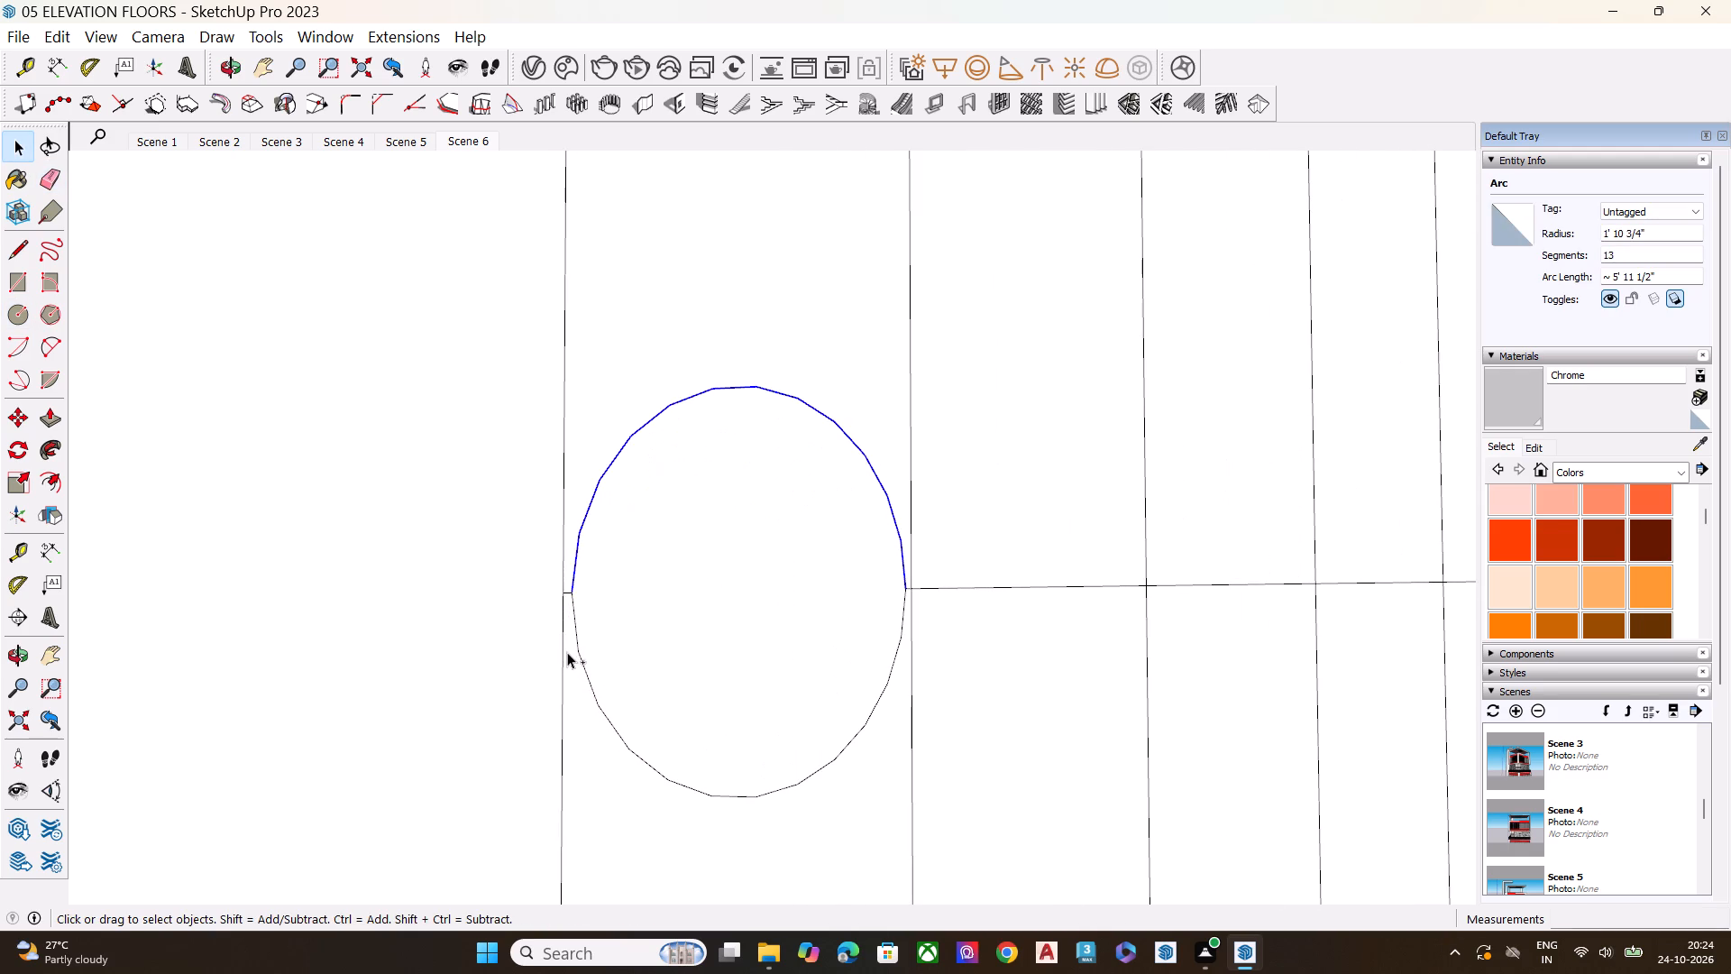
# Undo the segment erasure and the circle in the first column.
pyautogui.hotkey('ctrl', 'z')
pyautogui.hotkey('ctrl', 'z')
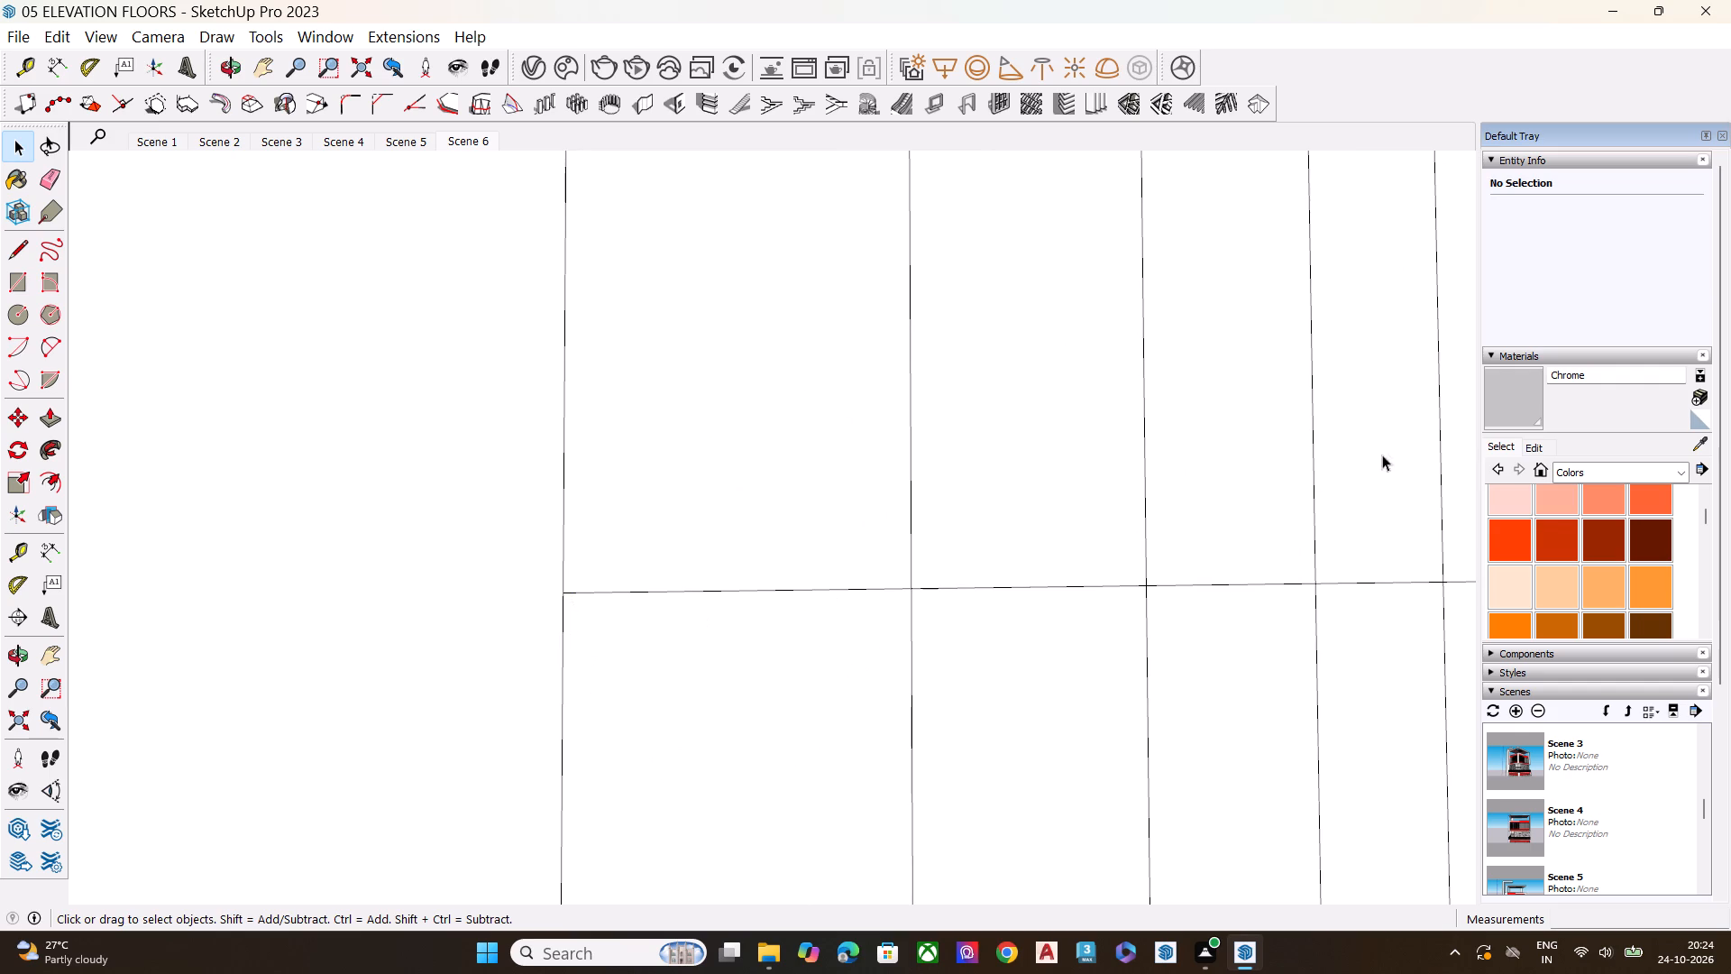
# Draw a circle of about 1' 11" radius at the first column's horizontal midpoint, reaching both column lines.
pyautogui.press('c')
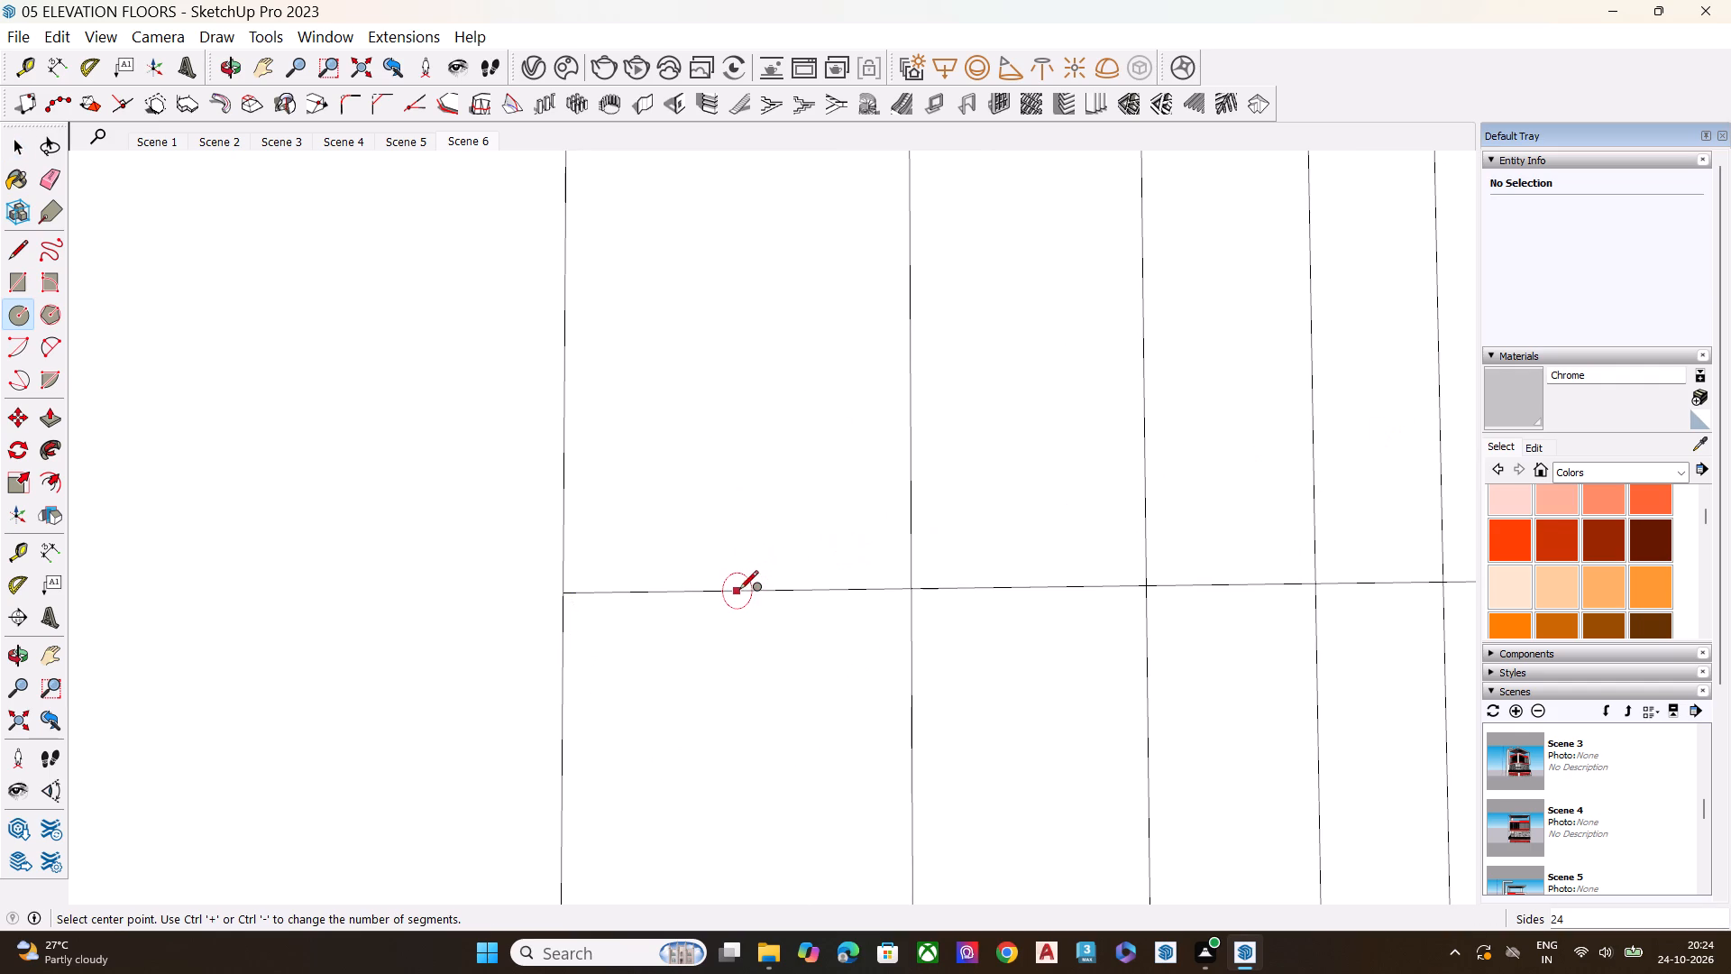
pyautogui.click(757, 592)
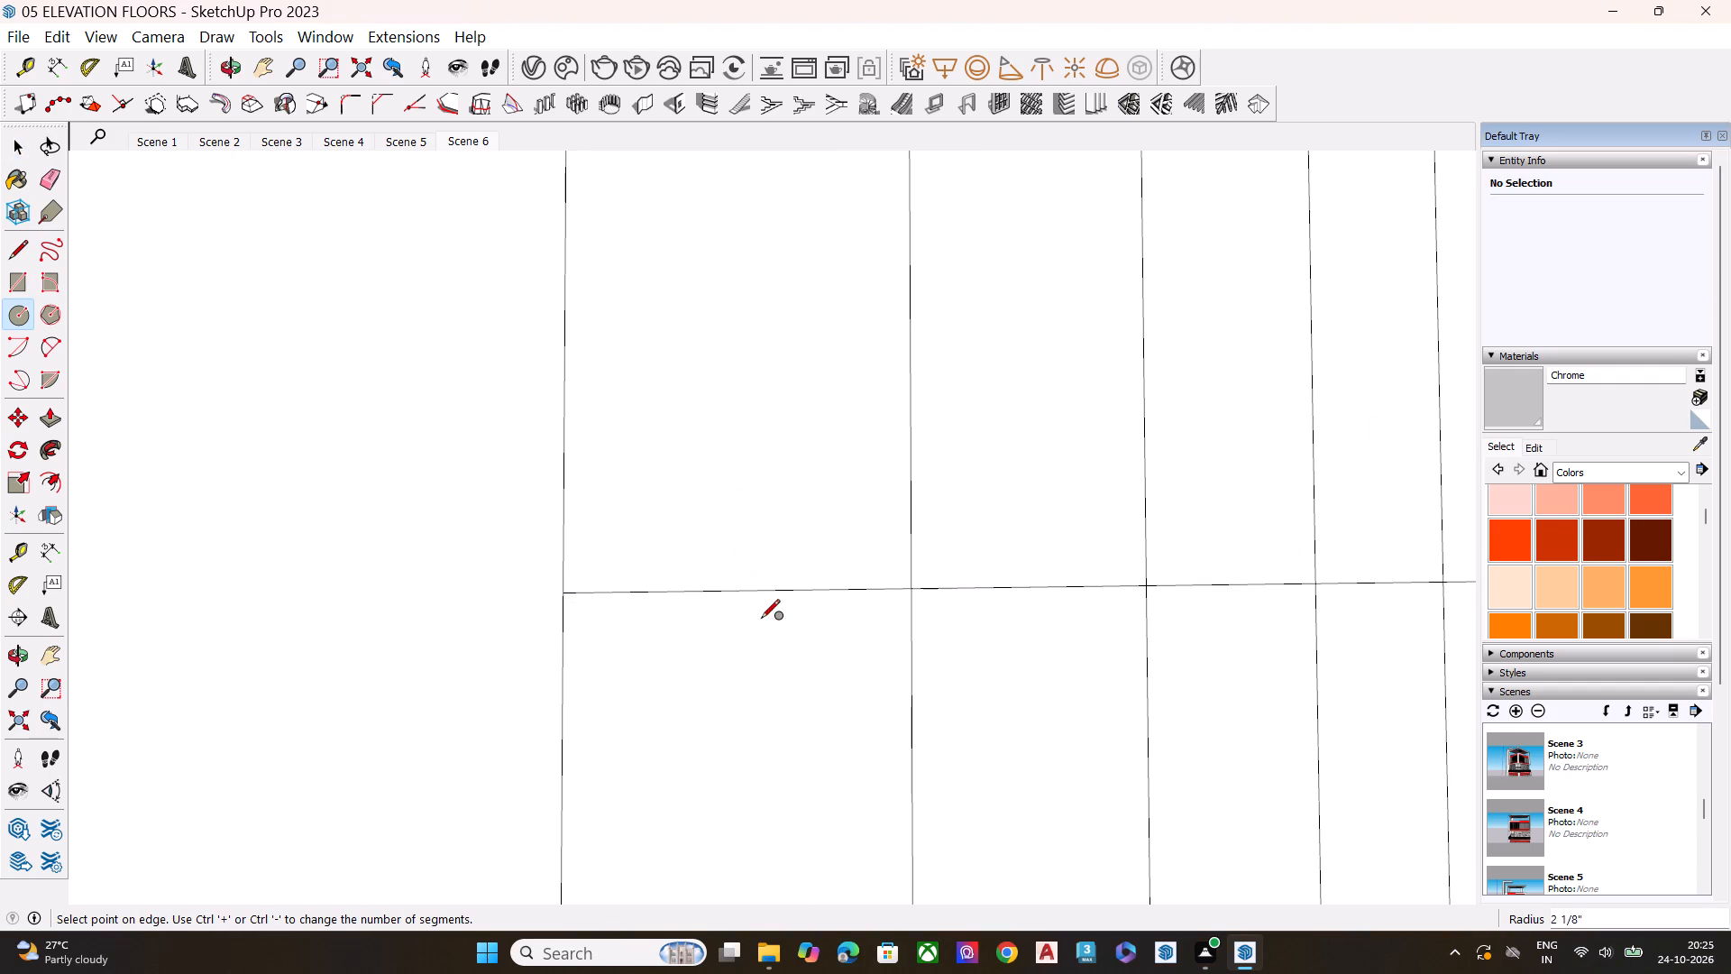
pyautogui.click(886, 700)
pyautogui.press('space')
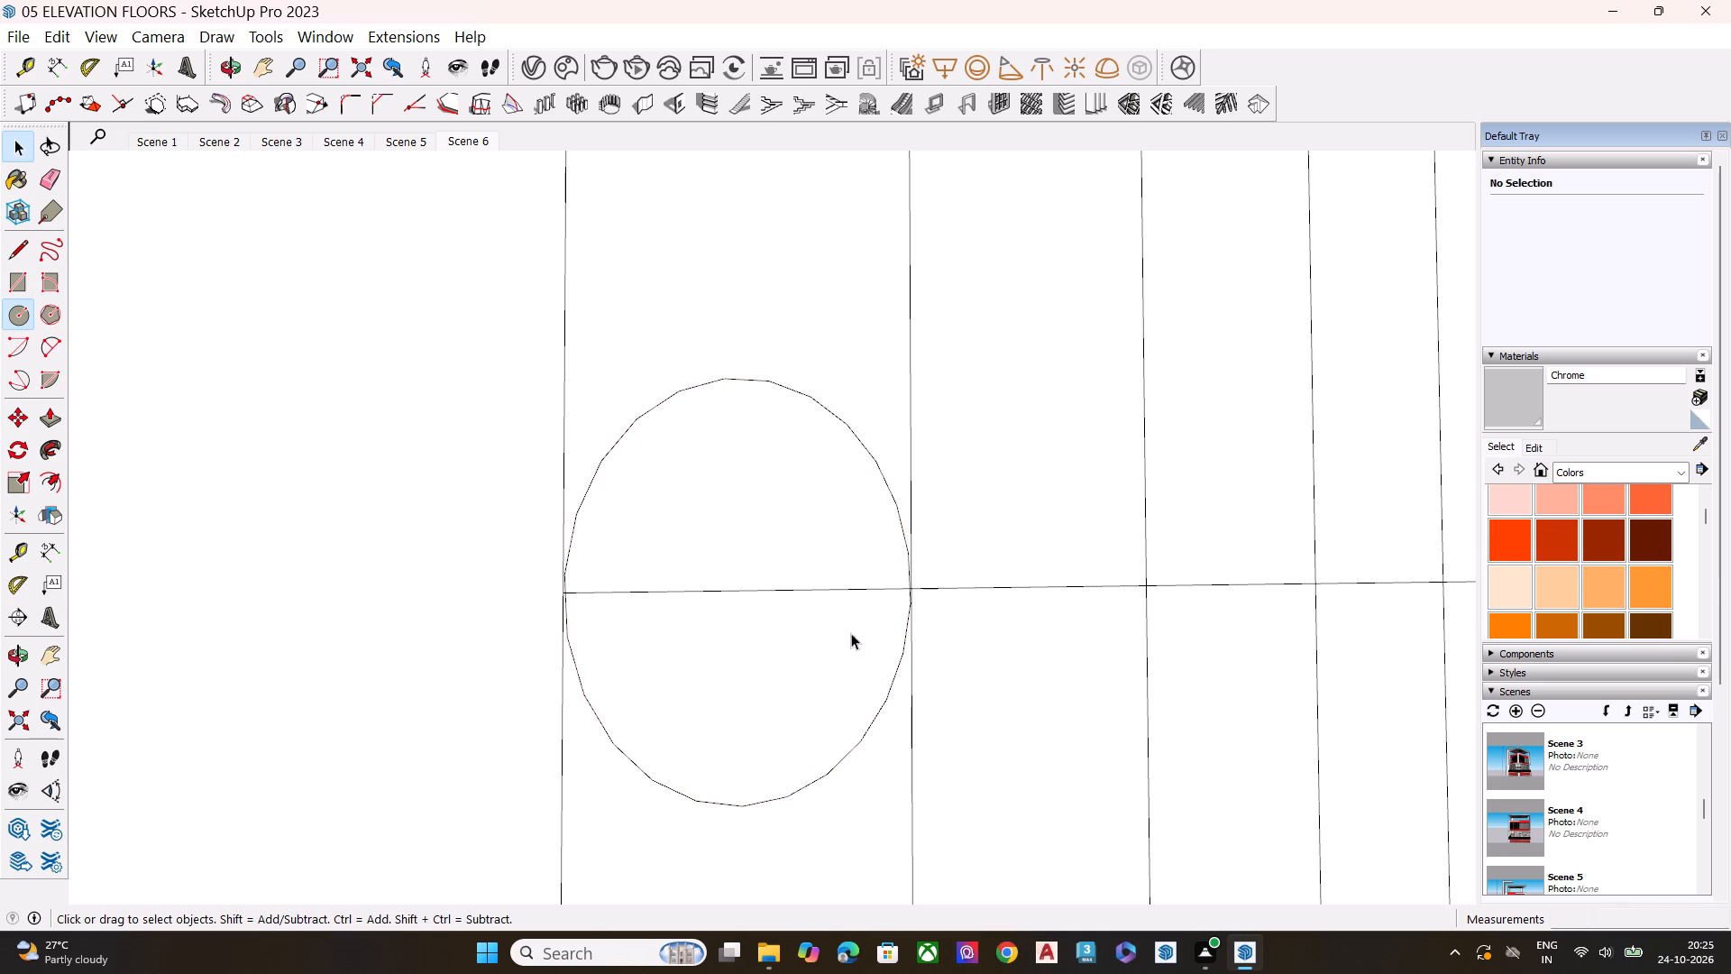
# Delete the horizontal line segment crossing the circle in the first column.
pyautogui.click(793, 589)
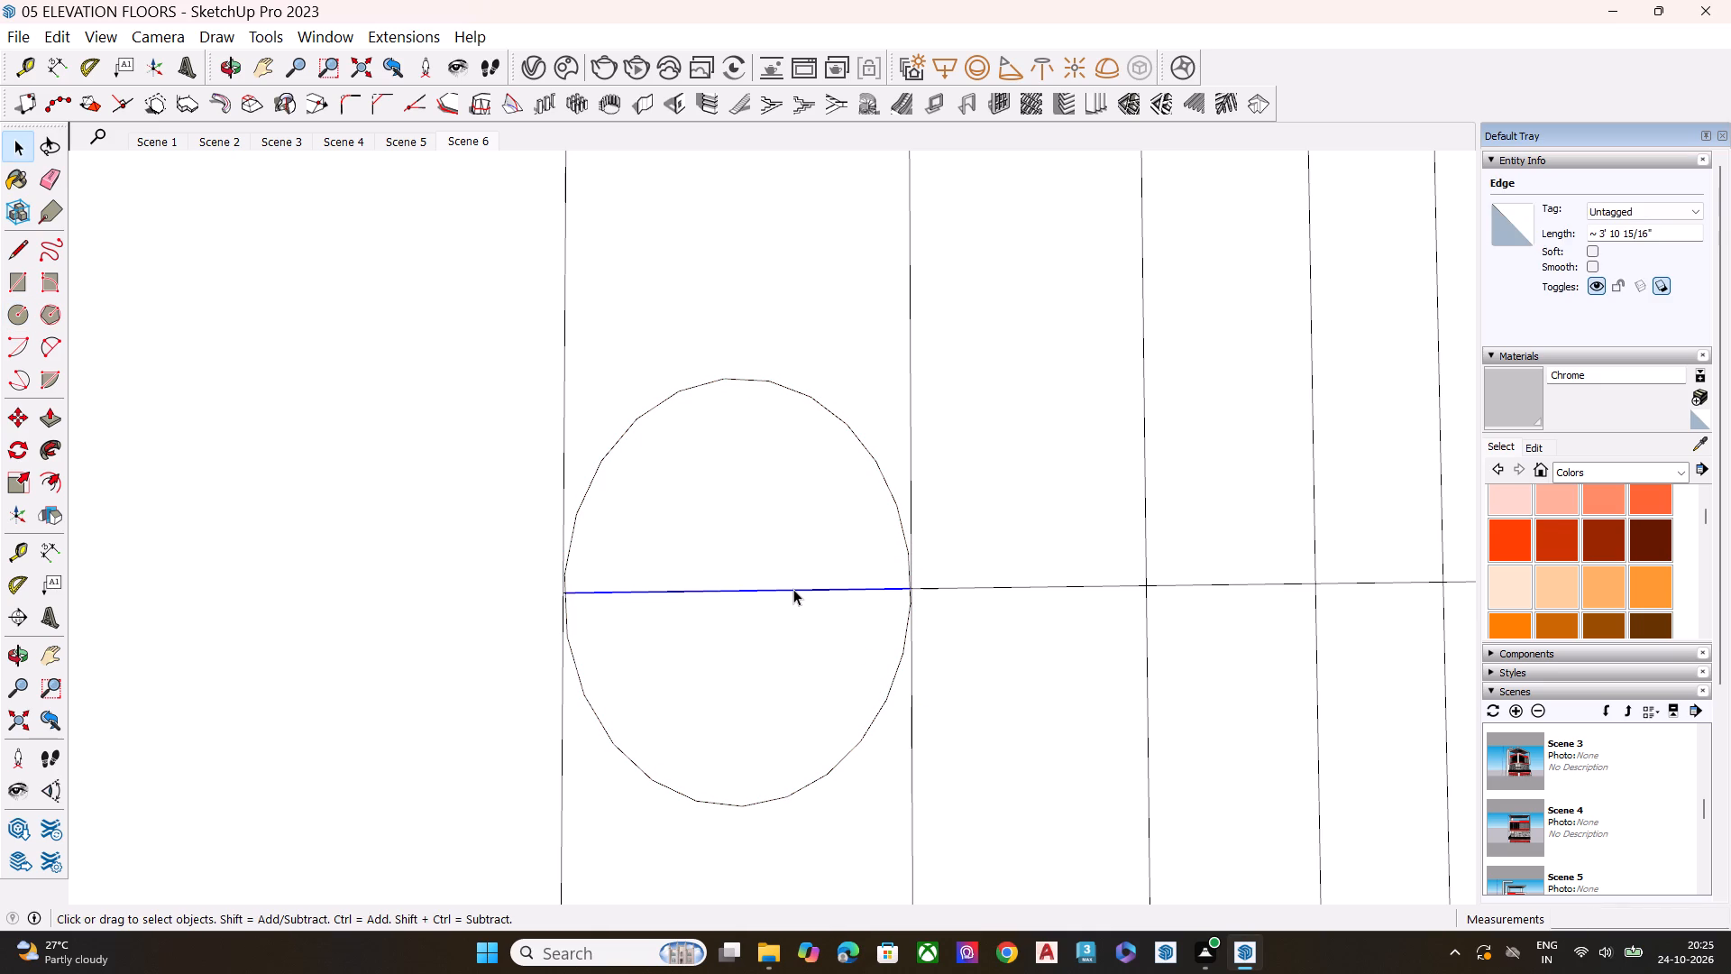
pyautogui.press('Delete')
# Examine the upper and lower arcs of the circle in the first column and where they meet the column lines.
pyautogui.click(712, 382)
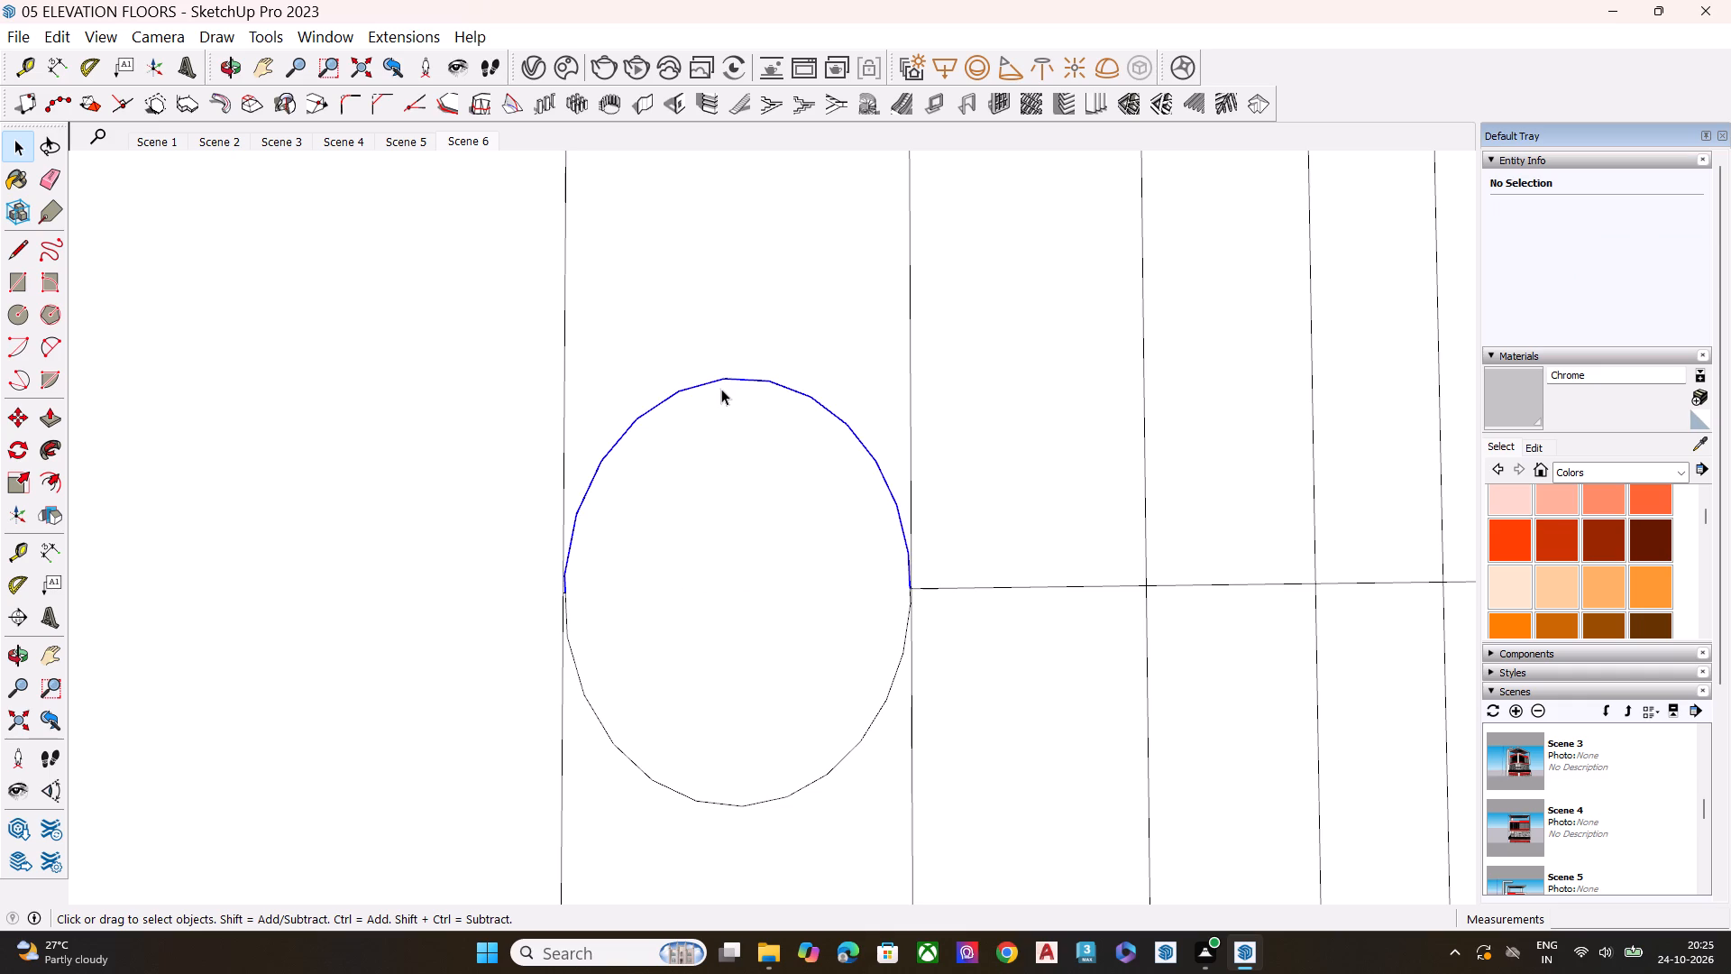
pyautogui.moveTo(806, 427); pyautogui.dragTo(967, 519, button='middle')
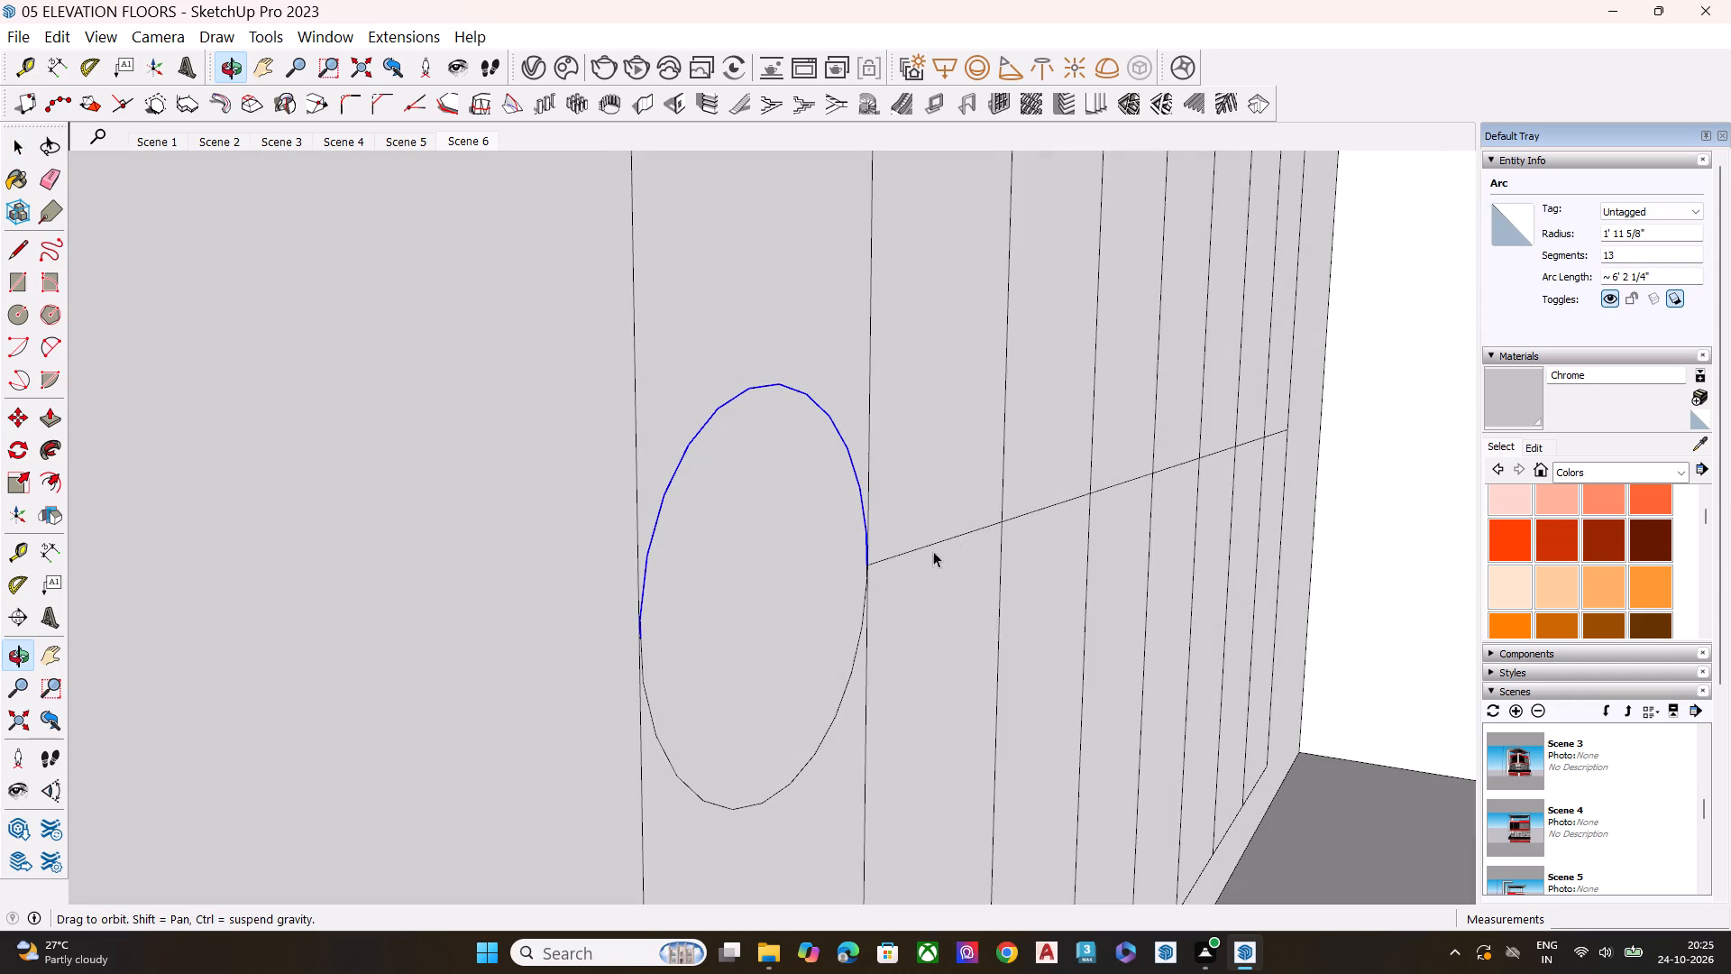
pyautogui.scroll(2, 849, 621)
pyautogui.scroll(-2, 835, 650)
pyautogui.scroll(2, 835, 651)
pyautogui.scroll(-1, 838, 663)
pyautogui.scroll(1, 839, 668)
pyautogui.click(855, 668)
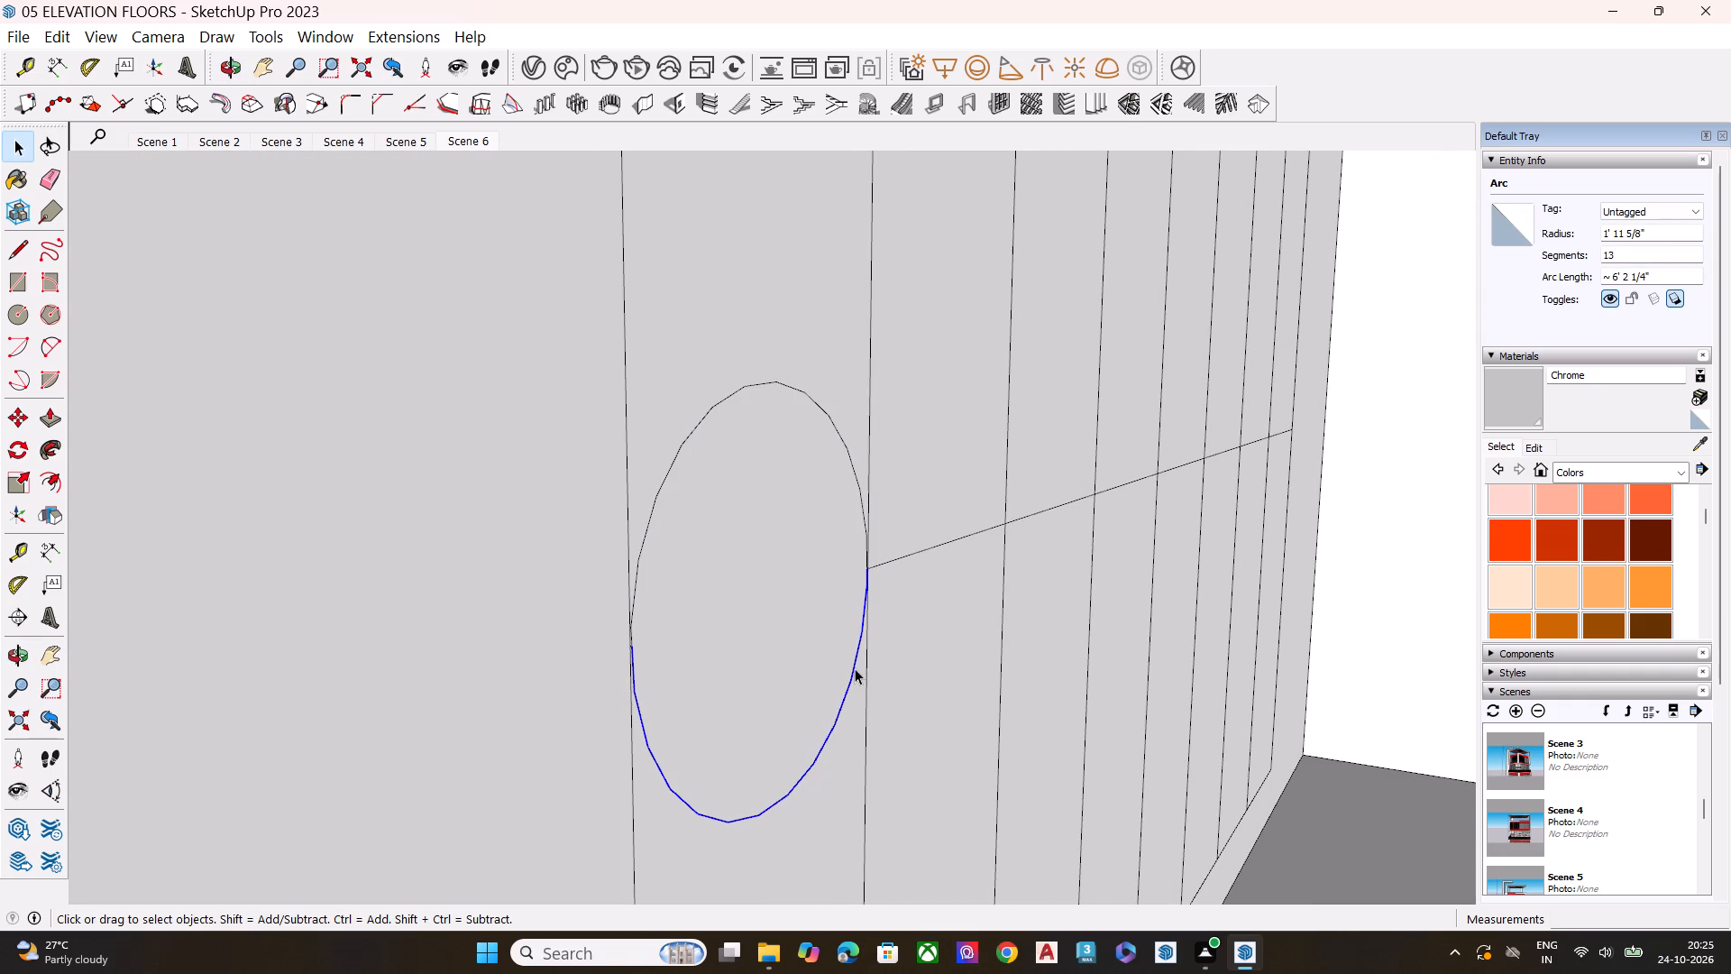
pyautogui.keyDown('ctrl'); pyautogui.click(864, 519); pyautogui.keyUp('ctrl')
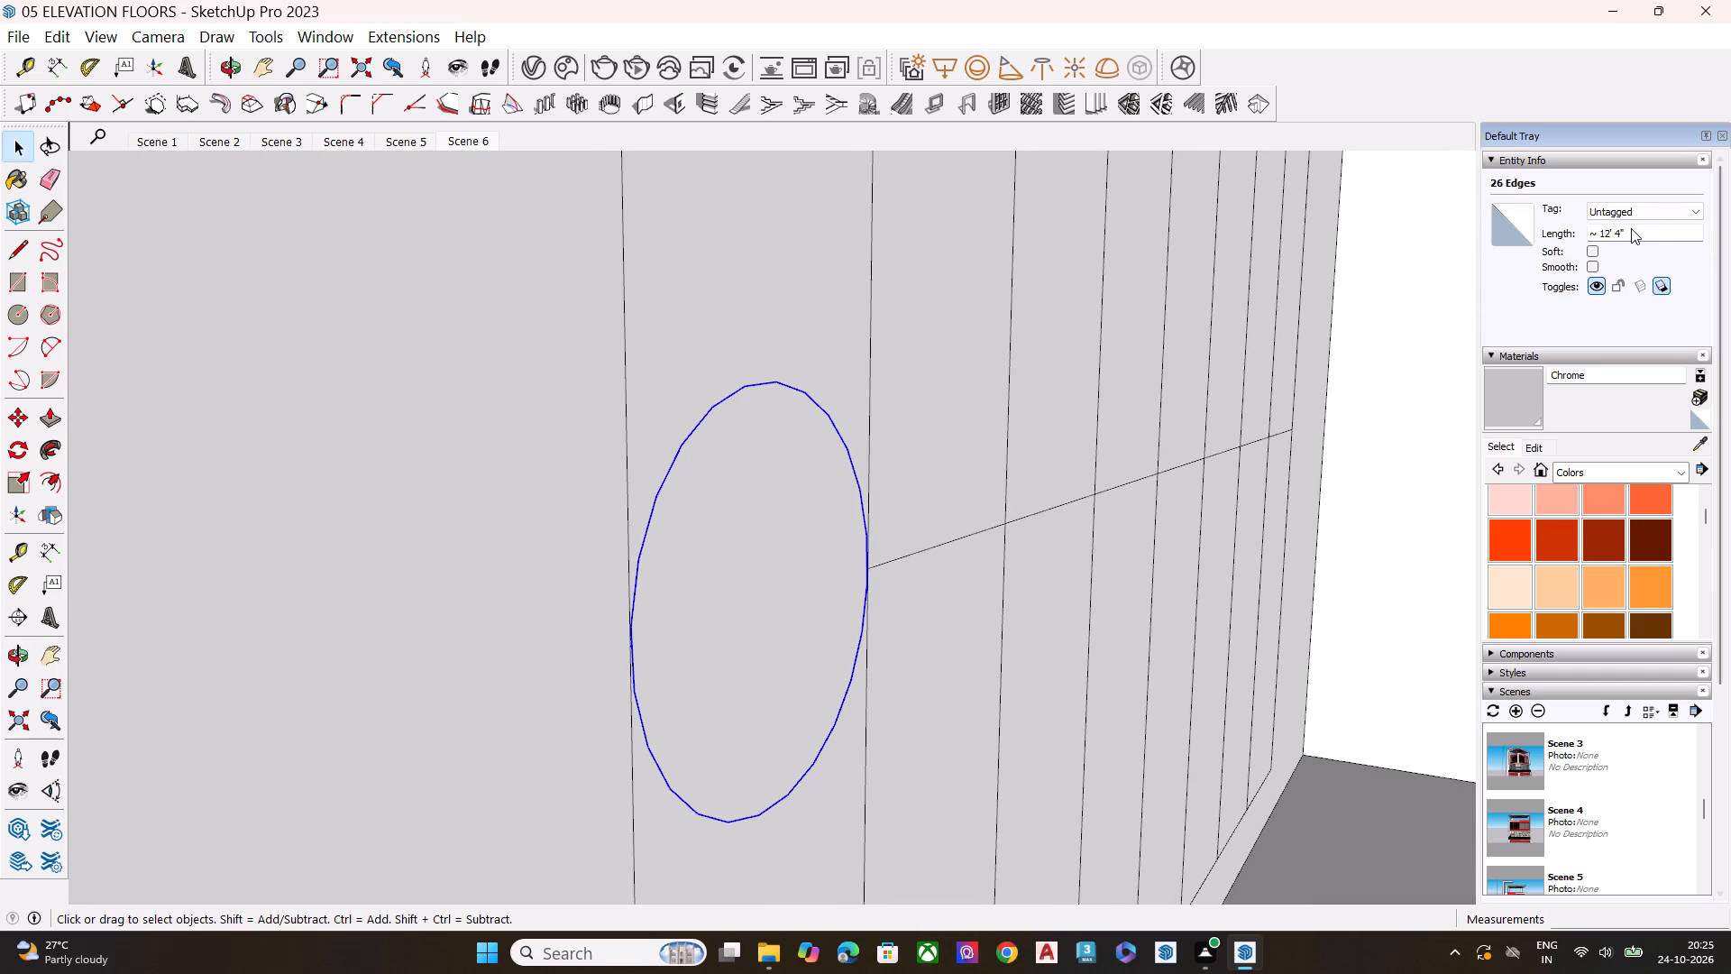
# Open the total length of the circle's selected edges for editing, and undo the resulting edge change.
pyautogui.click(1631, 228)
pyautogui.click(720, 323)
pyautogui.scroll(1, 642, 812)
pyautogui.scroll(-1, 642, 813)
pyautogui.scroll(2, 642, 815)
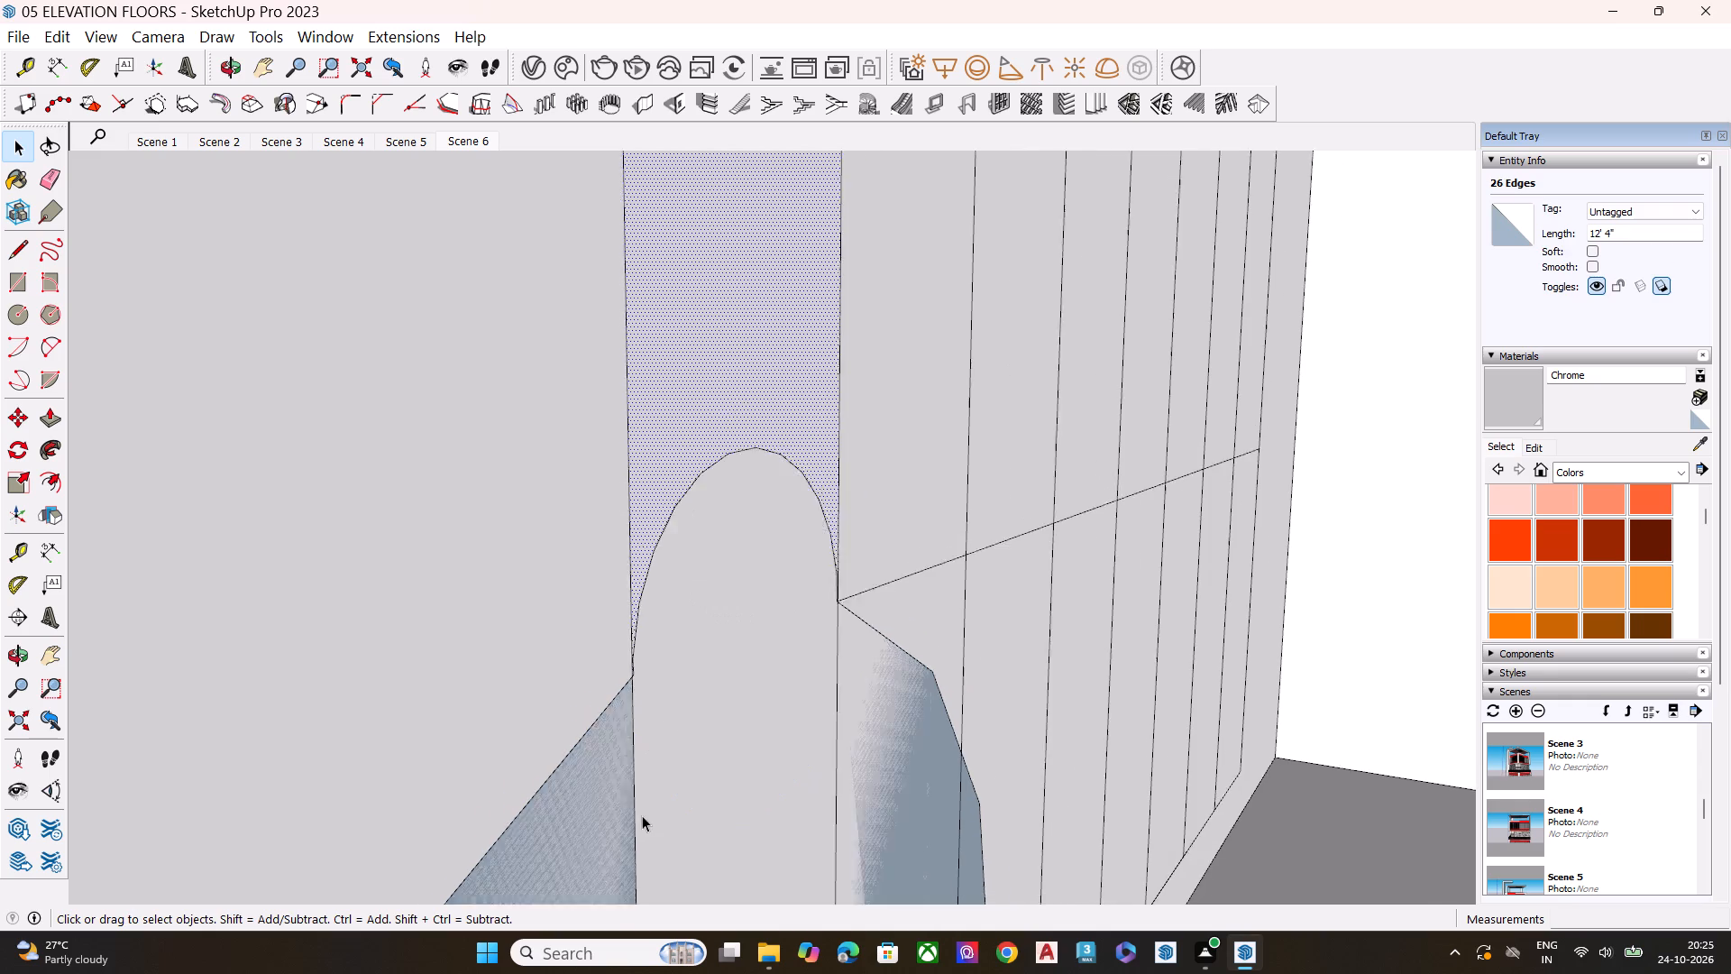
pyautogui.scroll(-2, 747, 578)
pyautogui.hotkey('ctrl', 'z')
# Delete the leftover short horizontal segment between the circle and the first column's outer vertical line.
pyautogui.scroll(7, 631, 590)
pyautogui.scroll(3, 681, 748)
pyautogui.scroll(-2, 716, 740)
pyautogui.scroll(2, 721, 740)
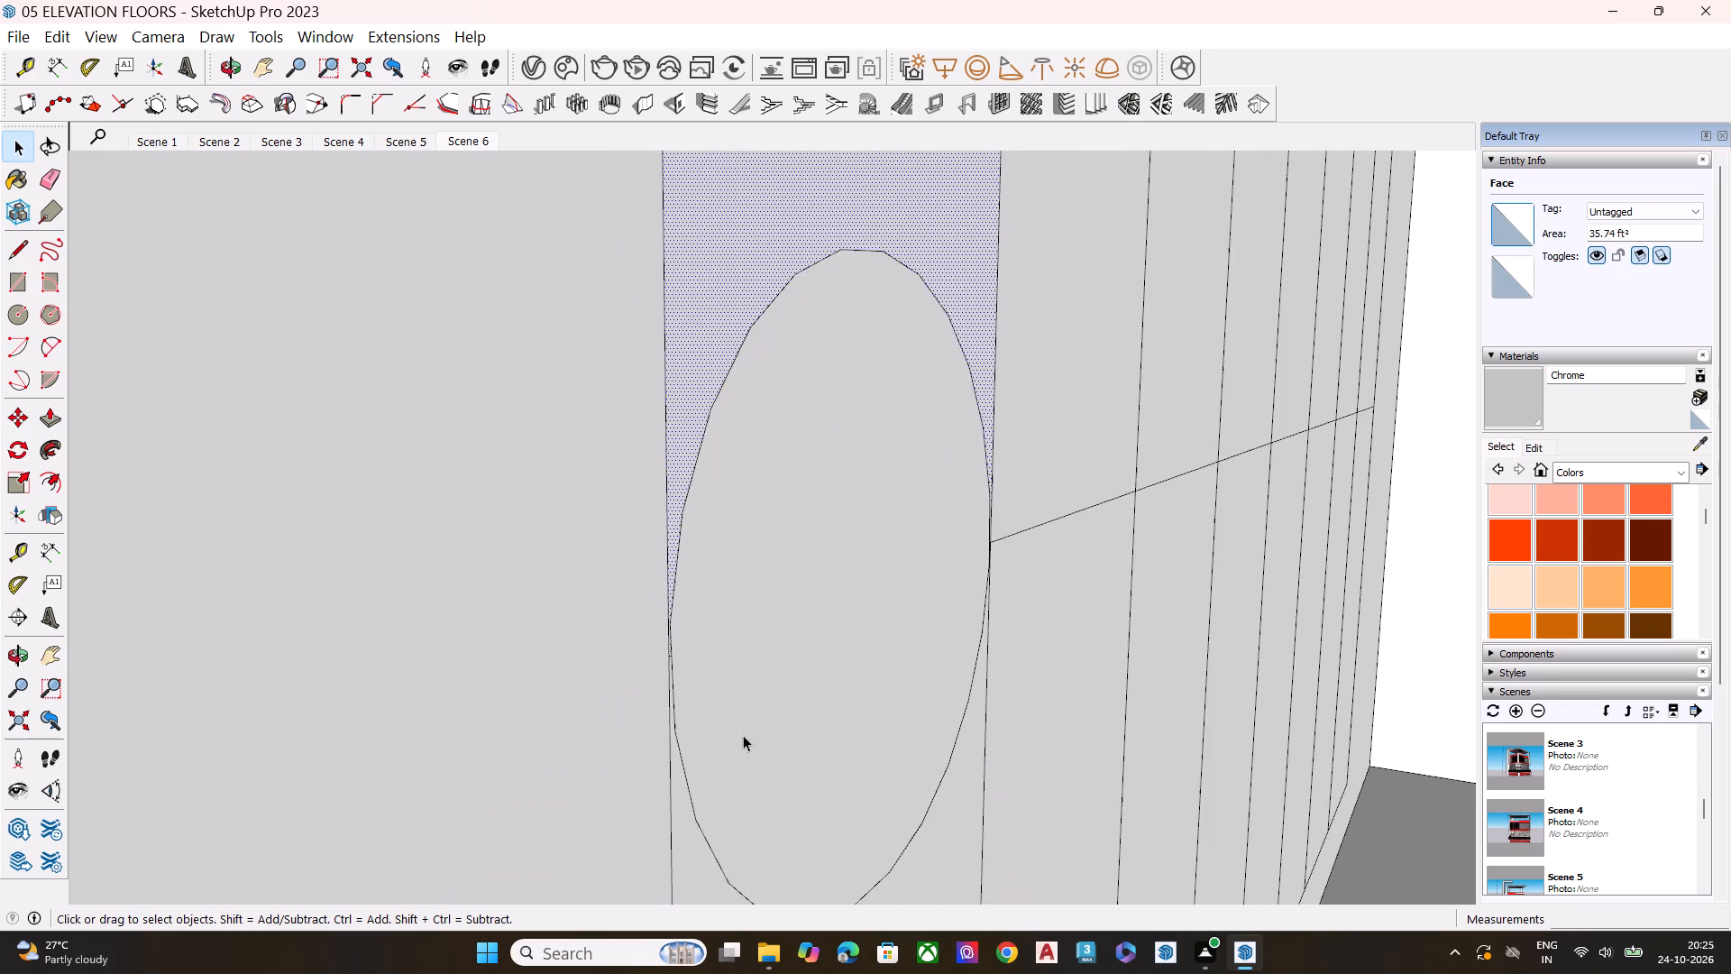
pyautogui.press('space')
pyautogui.scroll(11, 678, 651)
pyautogui.scroll(-2, 654, 658)
pyautogui.scroll(10, 654, 658)
pyautogui.scroll(-1, 658, 651)
pyautogui.scroll(2, 658, 651)
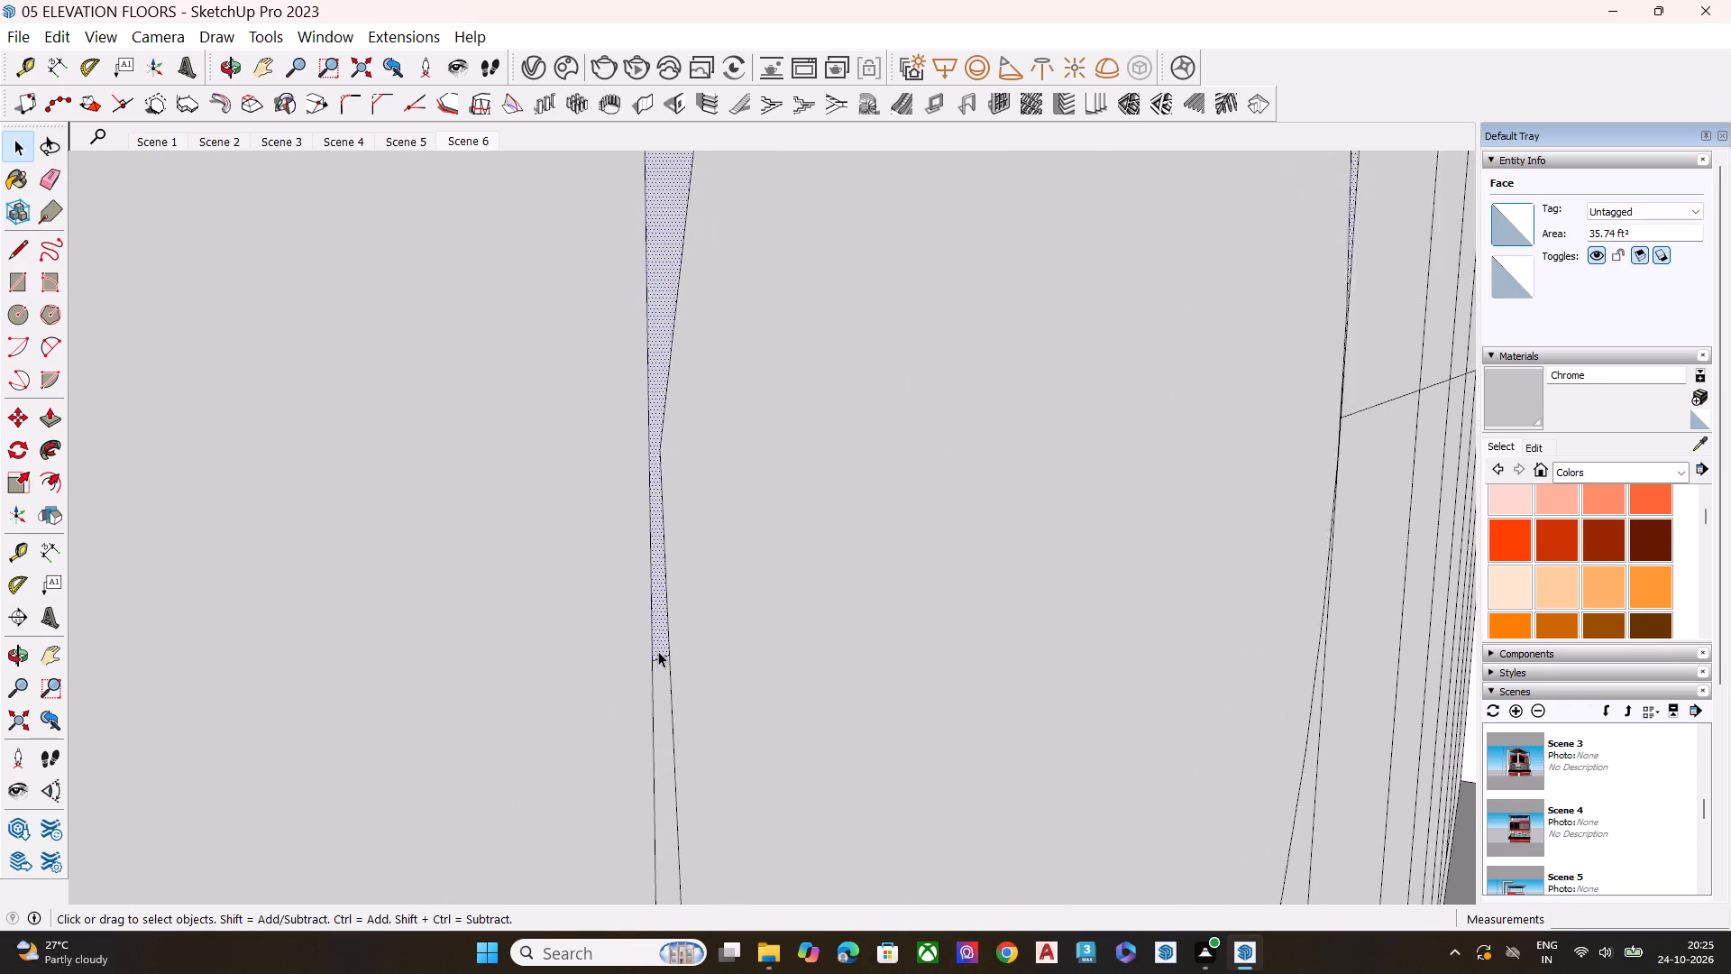
pyautogui.scroll(4, 658, 651)
pyautogui.click(658, 662)
pyautogui.press('Delete')
# Delete the leftover short horizontal segment between the circle and the line dividing the first and second columns.
pyautogui.scroll(-2, 620, 593)
pyautogui.scroll(1, 637, 581)
pyautogui.scroll(-7, 637, 581)
pyautogui.scroll(2, 654, 573)
pyautogui.scroll(-5, 654, 573)
pyautogui.scroll(1, 647, 583)
pyautogui.scroll(-6, 647, 584)
pyautogui.moveTo(998, 593); pyautogui.dragTo(875, 612, button='middle')
pyautogui.scroll(-1, 1496, 412)
pyautogui.scroll(2, 1488, 409)
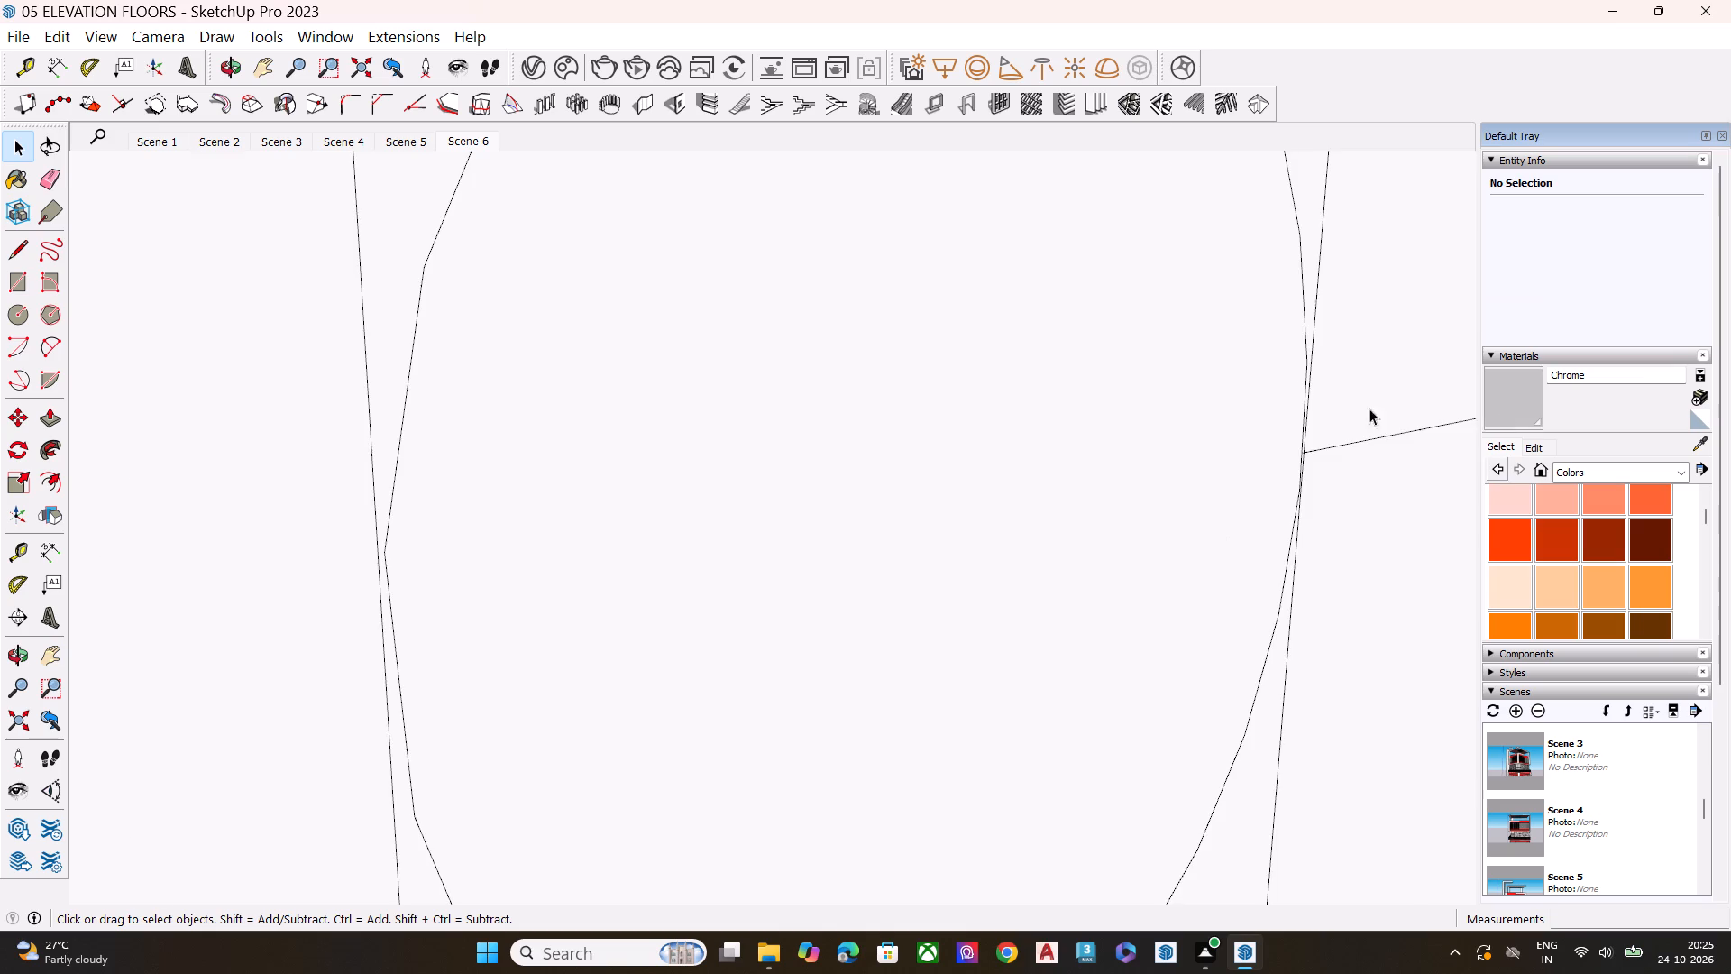
pyautogui.scroll(4, 1369, 409)
pyautogui.scroll(1, 1308, 465)
pyautogui.scroll(-2, 1308, 465)
pyautogui.scroll(10, 1308, 465)
pyautogui.scroll(-2, 1294, 478)
pyautogui.scroll(8, 1294, 478)
pyautogui.scroll(-2, 1256, 470)
pyautogui.scroll(3, 1256, 470)
pyautogui.scroll(-1, 1256, 470)
pyautogui.scroll(1, 1256, 470)
pyautogui.scroll(-2, 1256, 470)
pyautogui.scroll(1, 1256, 470)
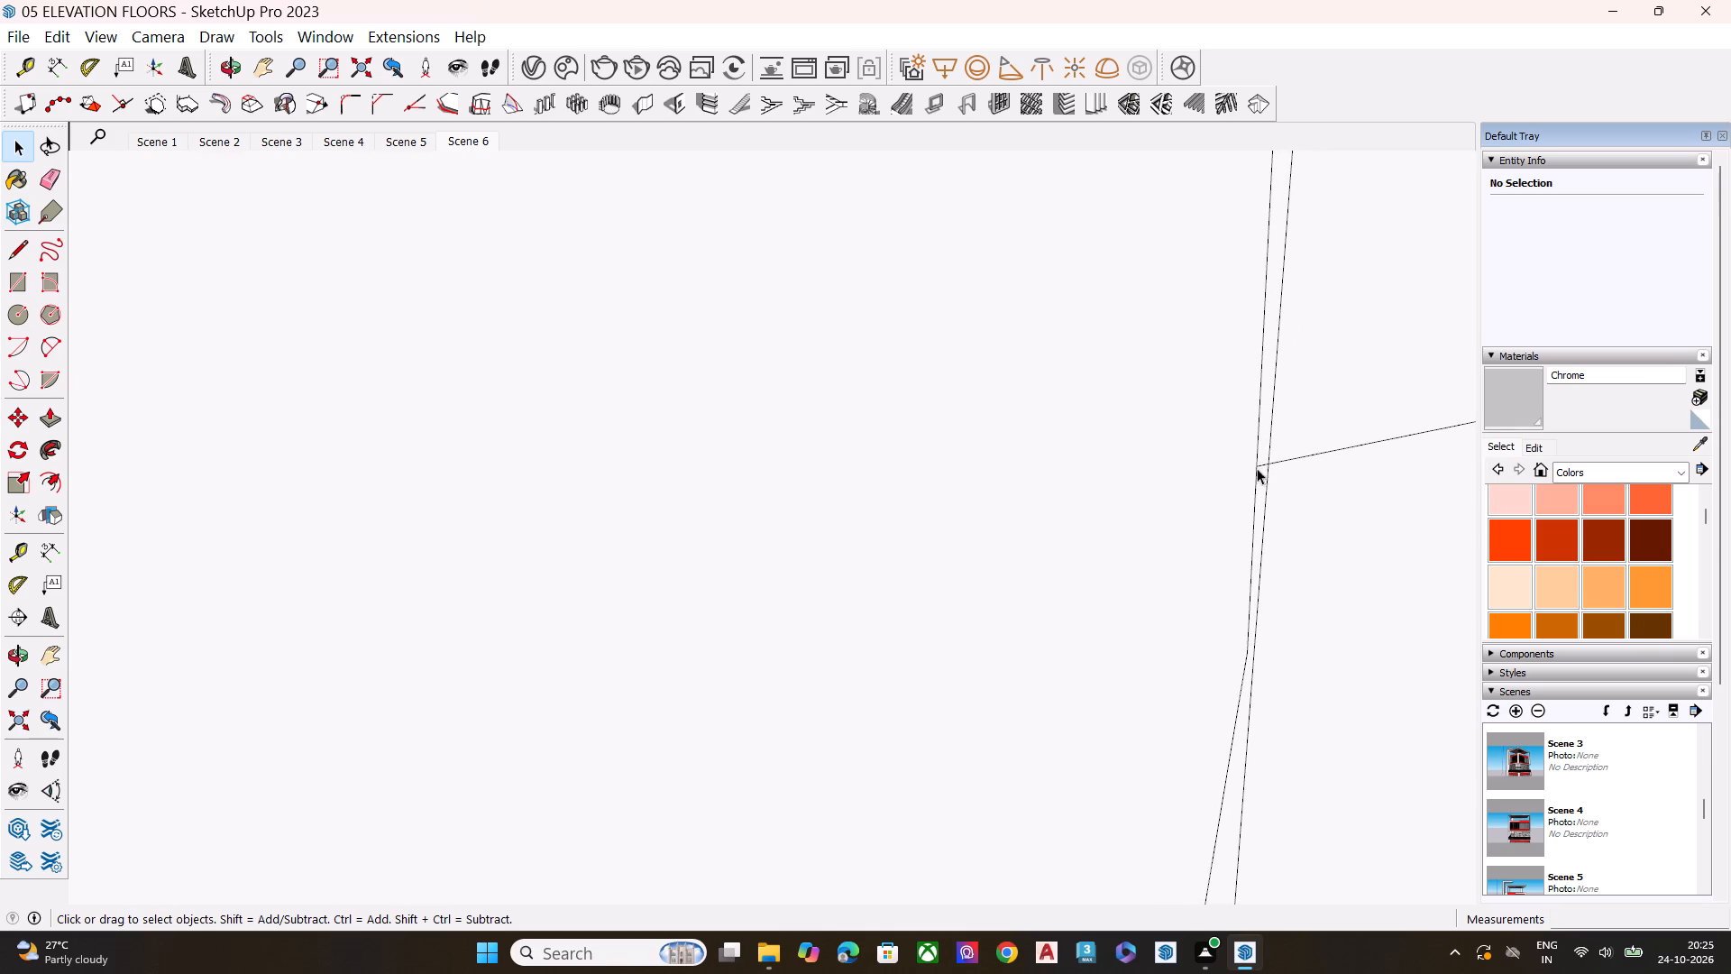
pyautogui.click(1262, 464)
pyautogui.press('Delete')
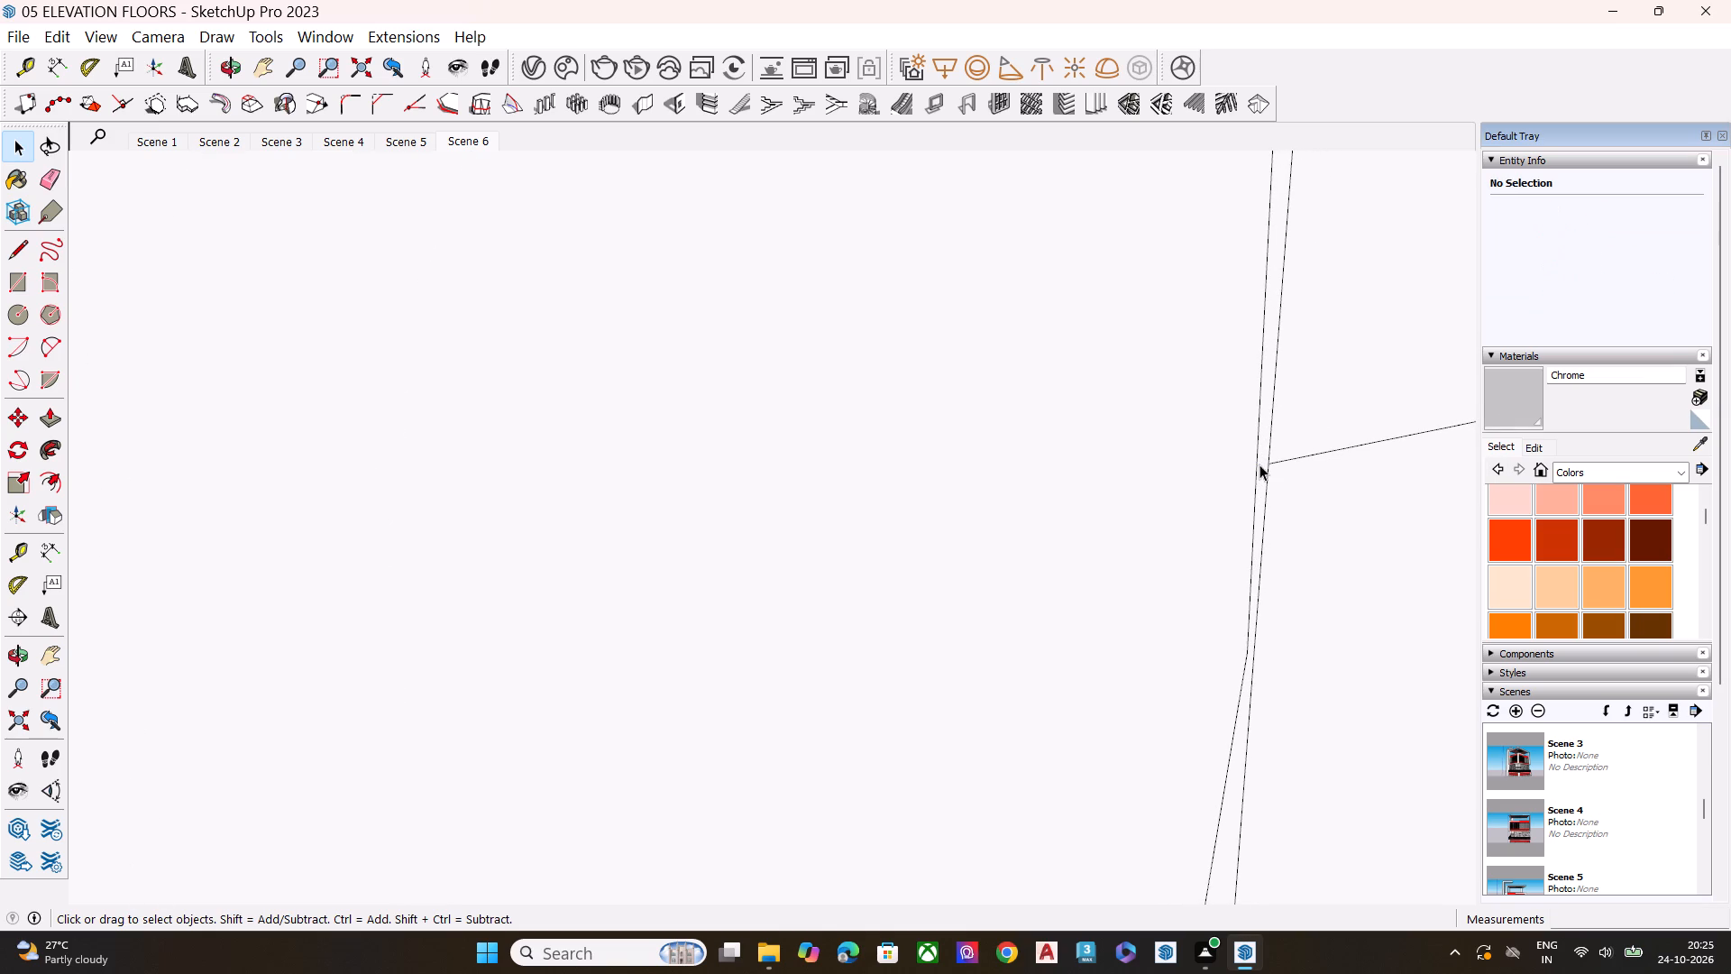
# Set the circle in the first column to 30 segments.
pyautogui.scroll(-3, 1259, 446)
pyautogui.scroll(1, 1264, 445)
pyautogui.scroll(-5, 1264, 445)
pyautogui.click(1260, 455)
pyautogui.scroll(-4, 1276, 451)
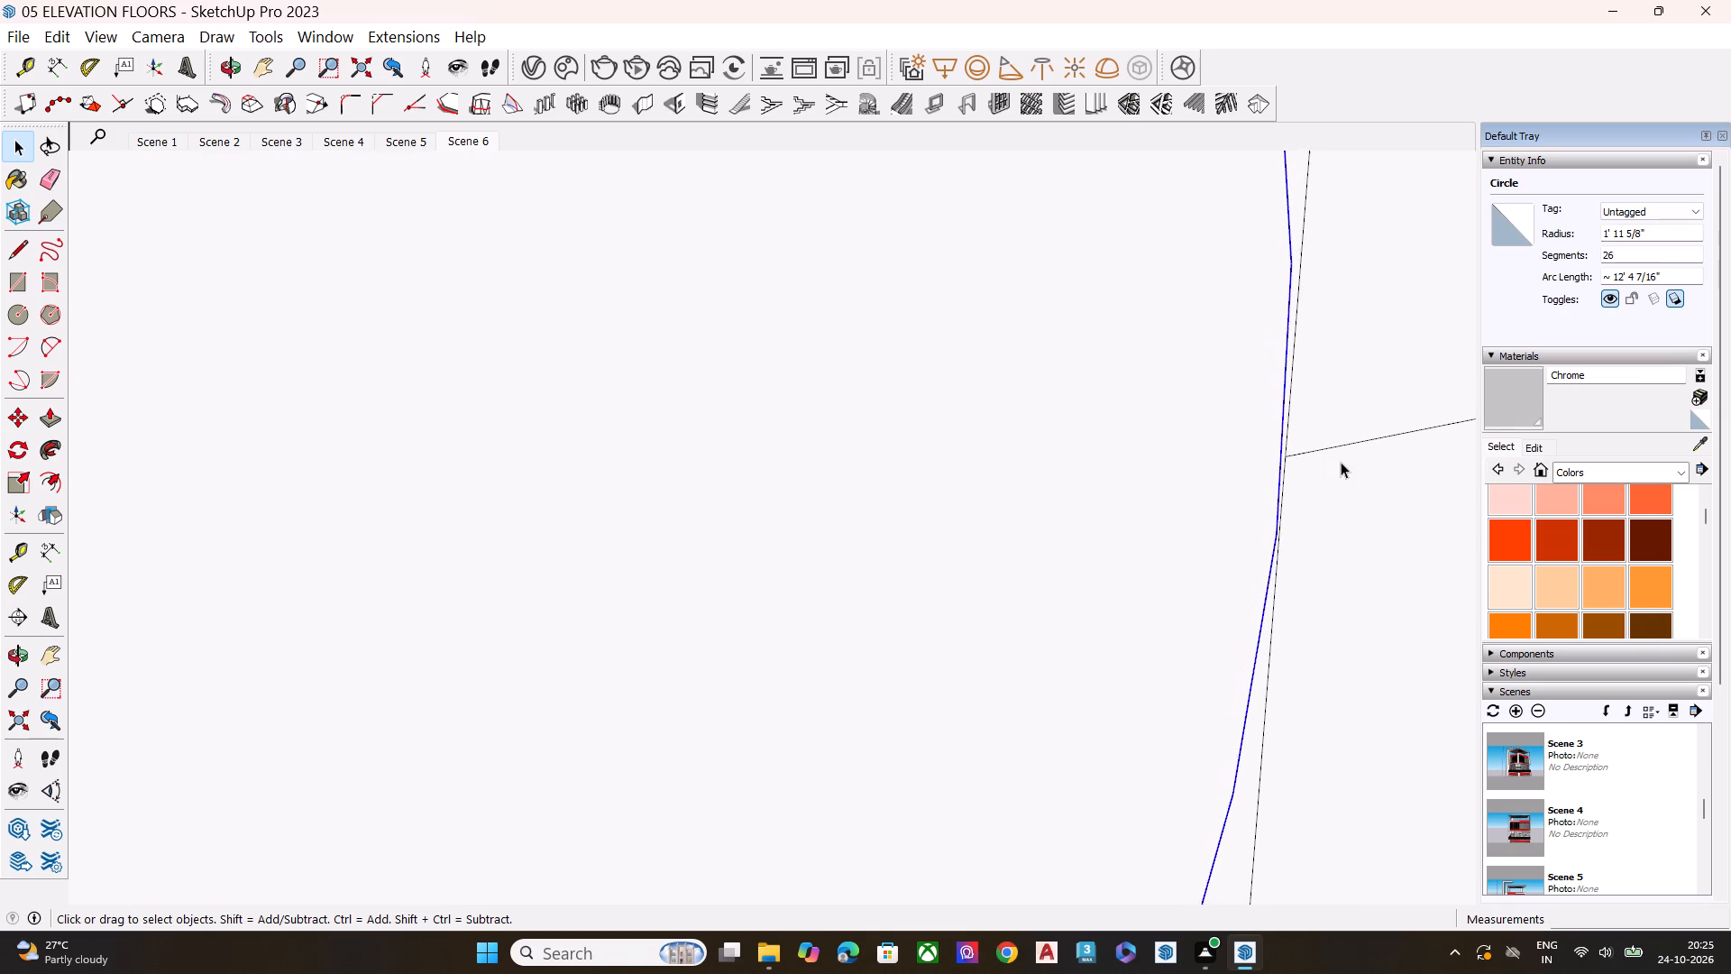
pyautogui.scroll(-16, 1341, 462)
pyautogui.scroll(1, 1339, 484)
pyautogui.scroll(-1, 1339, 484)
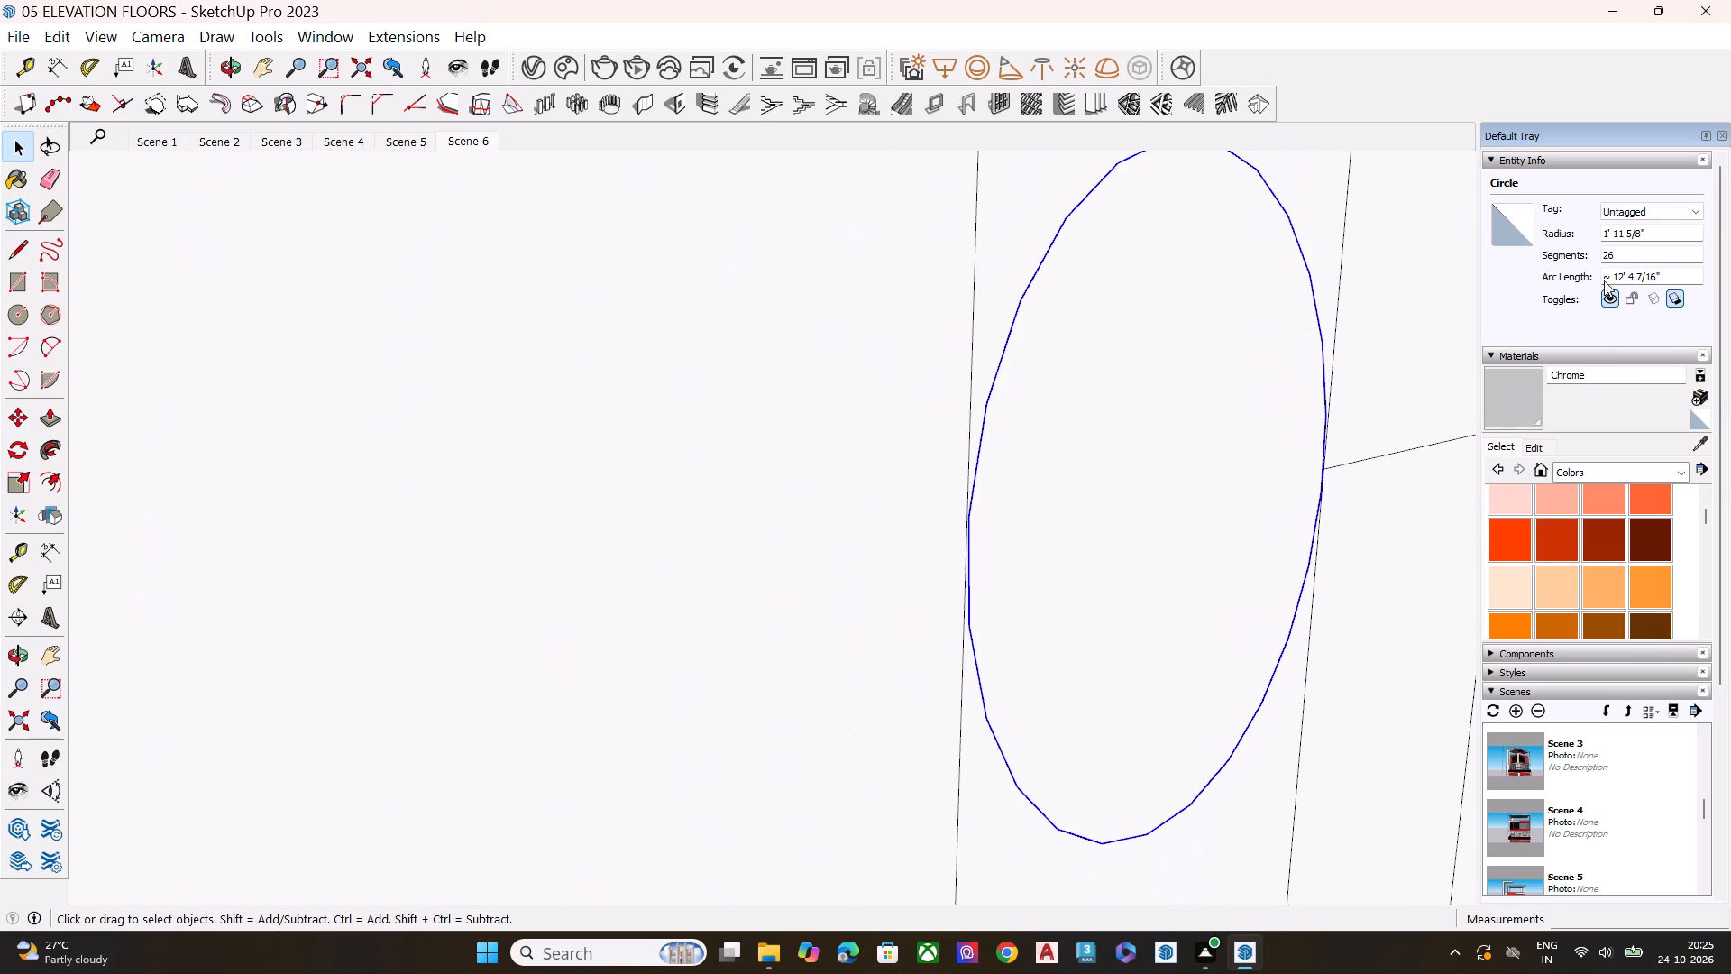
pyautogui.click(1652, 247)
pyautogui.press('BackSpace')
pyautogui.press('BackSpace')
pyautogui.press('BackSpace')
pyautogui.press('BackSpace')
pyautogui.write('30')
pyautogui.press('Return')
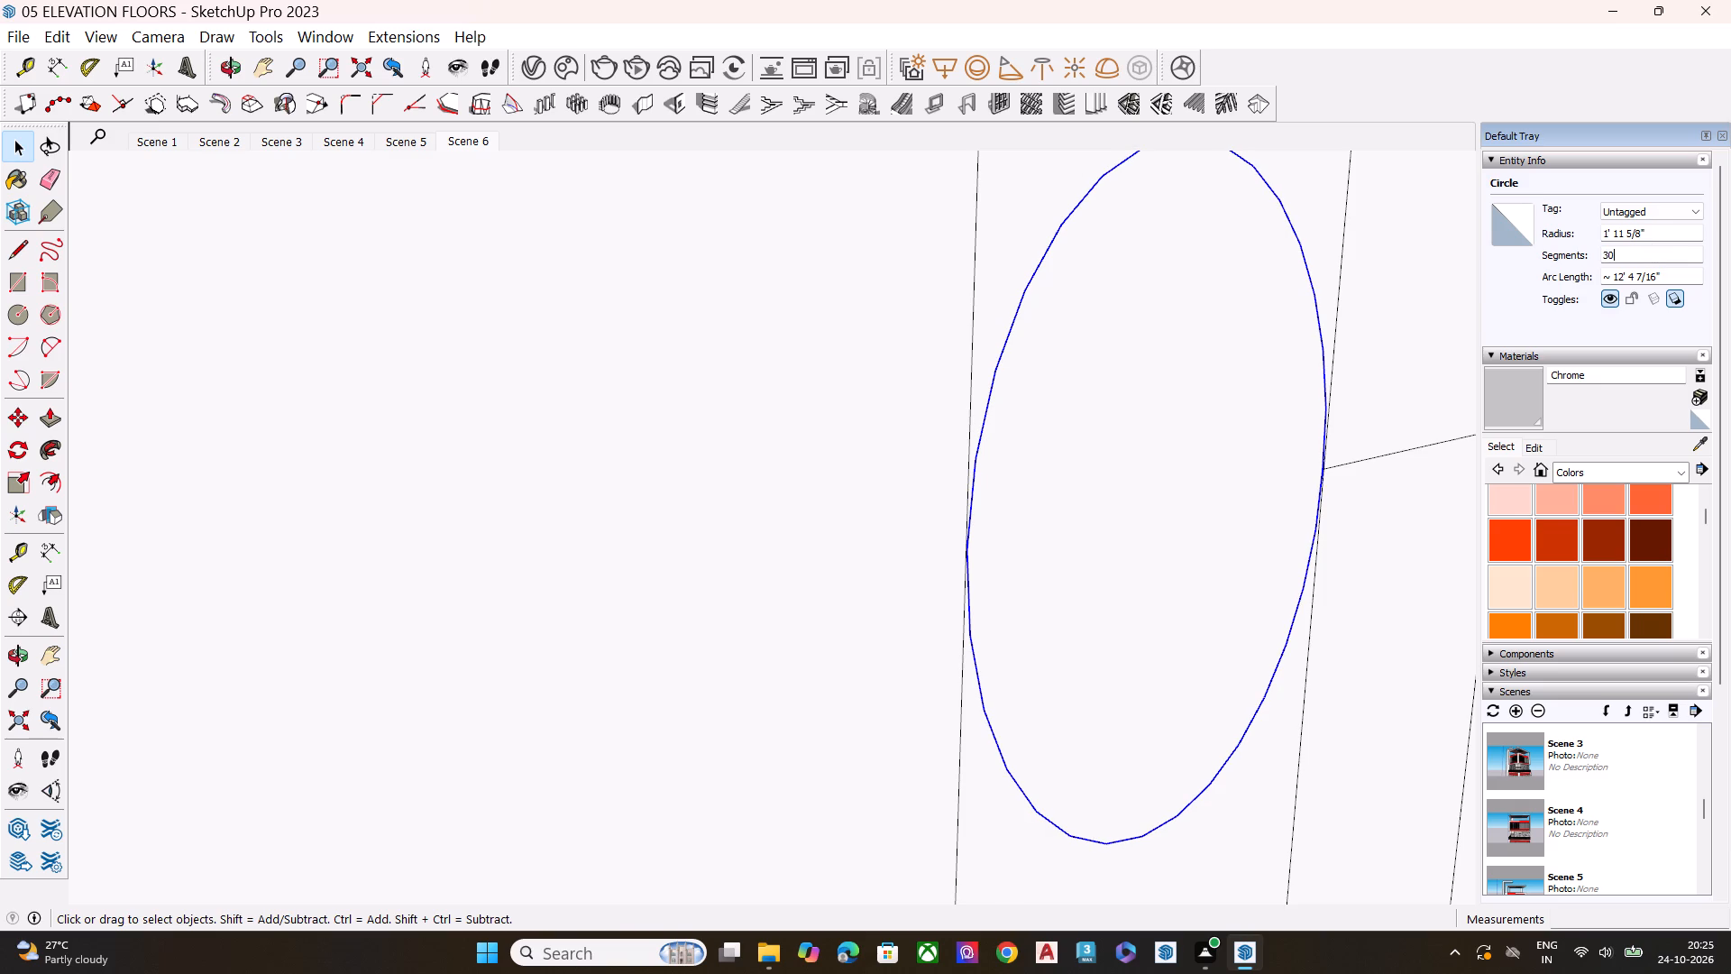
# Set the circle in the first column to 50 segments and clear the selection.
pyautogui.scroll(-4, 1360, 489)
pyautogui.moveTo(1091, 549); pyautogui.dragTo(1066, 497, button='middle')
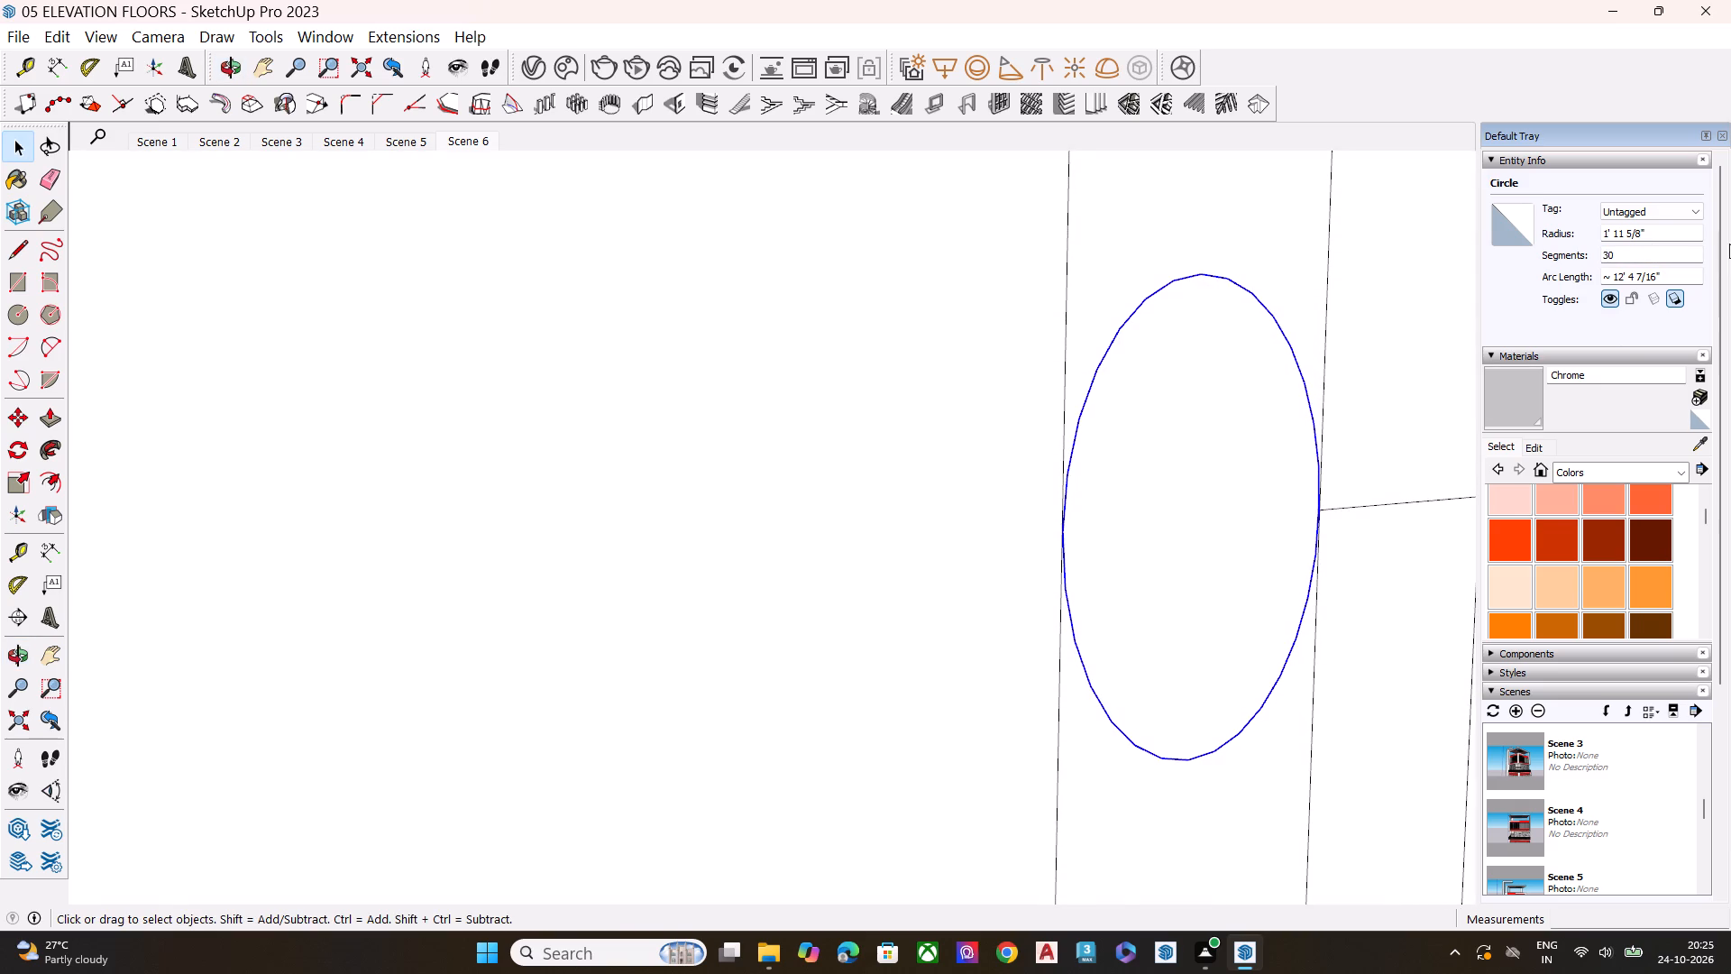
pyautogui.click(1631, 257)
pyautogui.press('BackSpace')
pyautogui.press('BackSpace')
pyautogui.press('BackSpace')
pyautogui.press('BackSpace')
pyautogui.write('50')
pyautogui.press('Return')
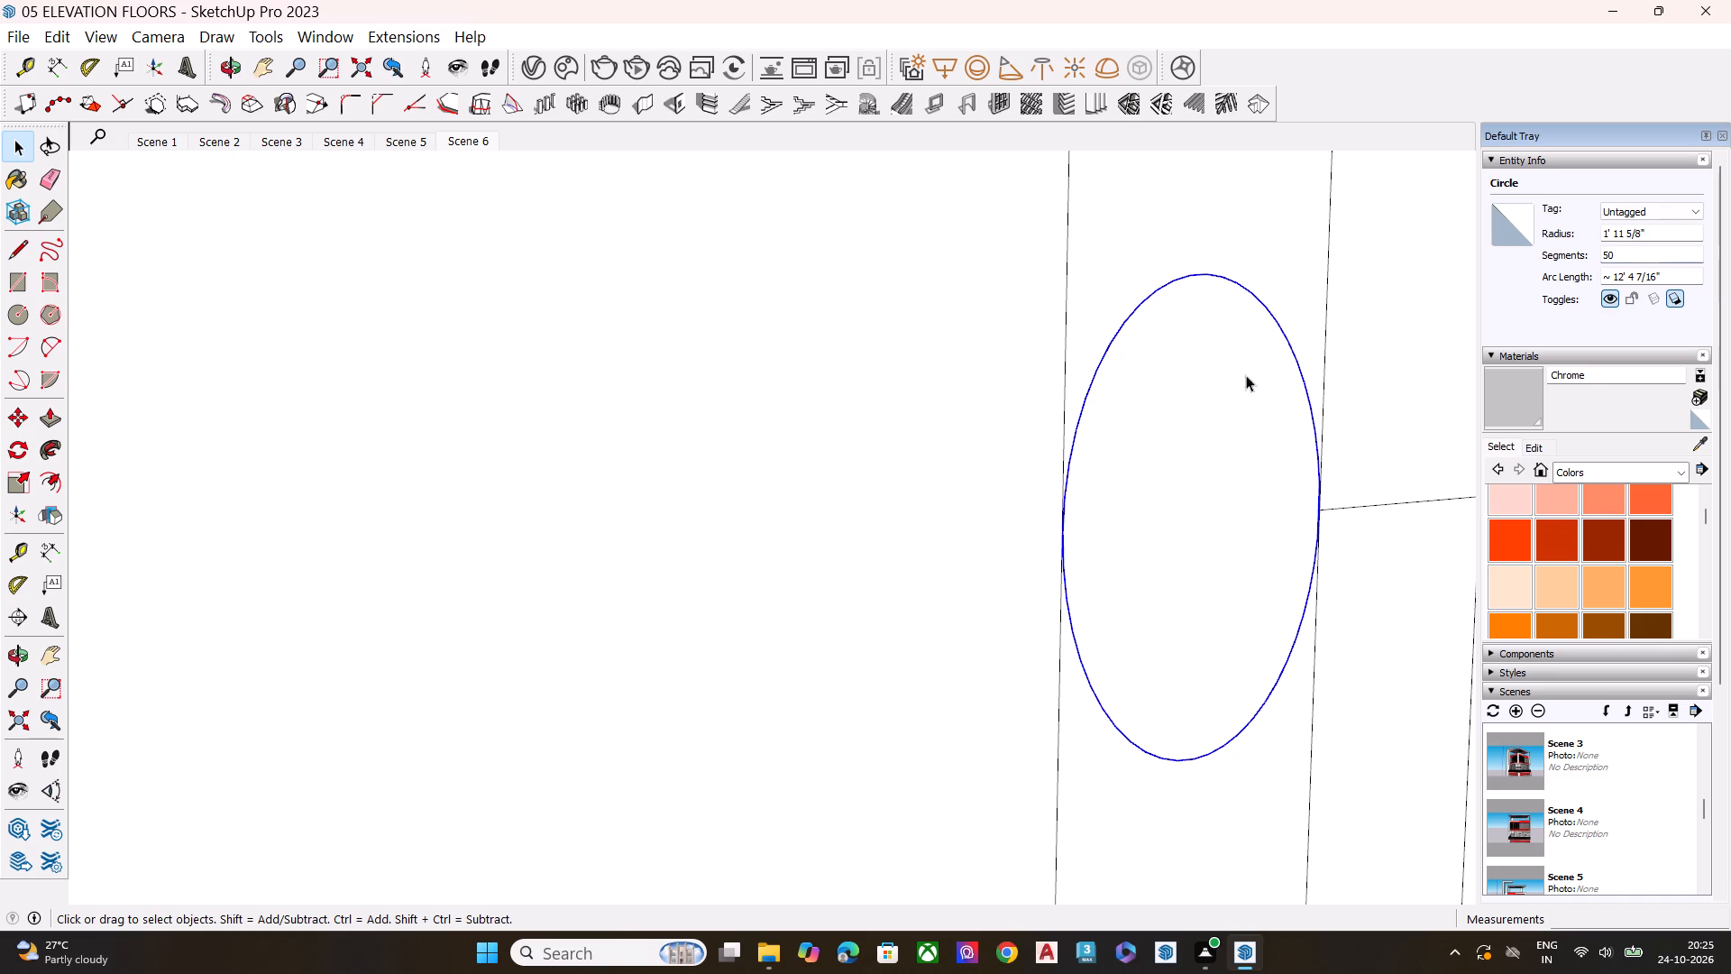
pyautogui.scroll(8, 1245, 287)
pyautogui.scroll(-1, 1113, 381)
pyautogui.scroll(1, 1108, 383)
pyautogui.scroll(-14, 1097, 394)
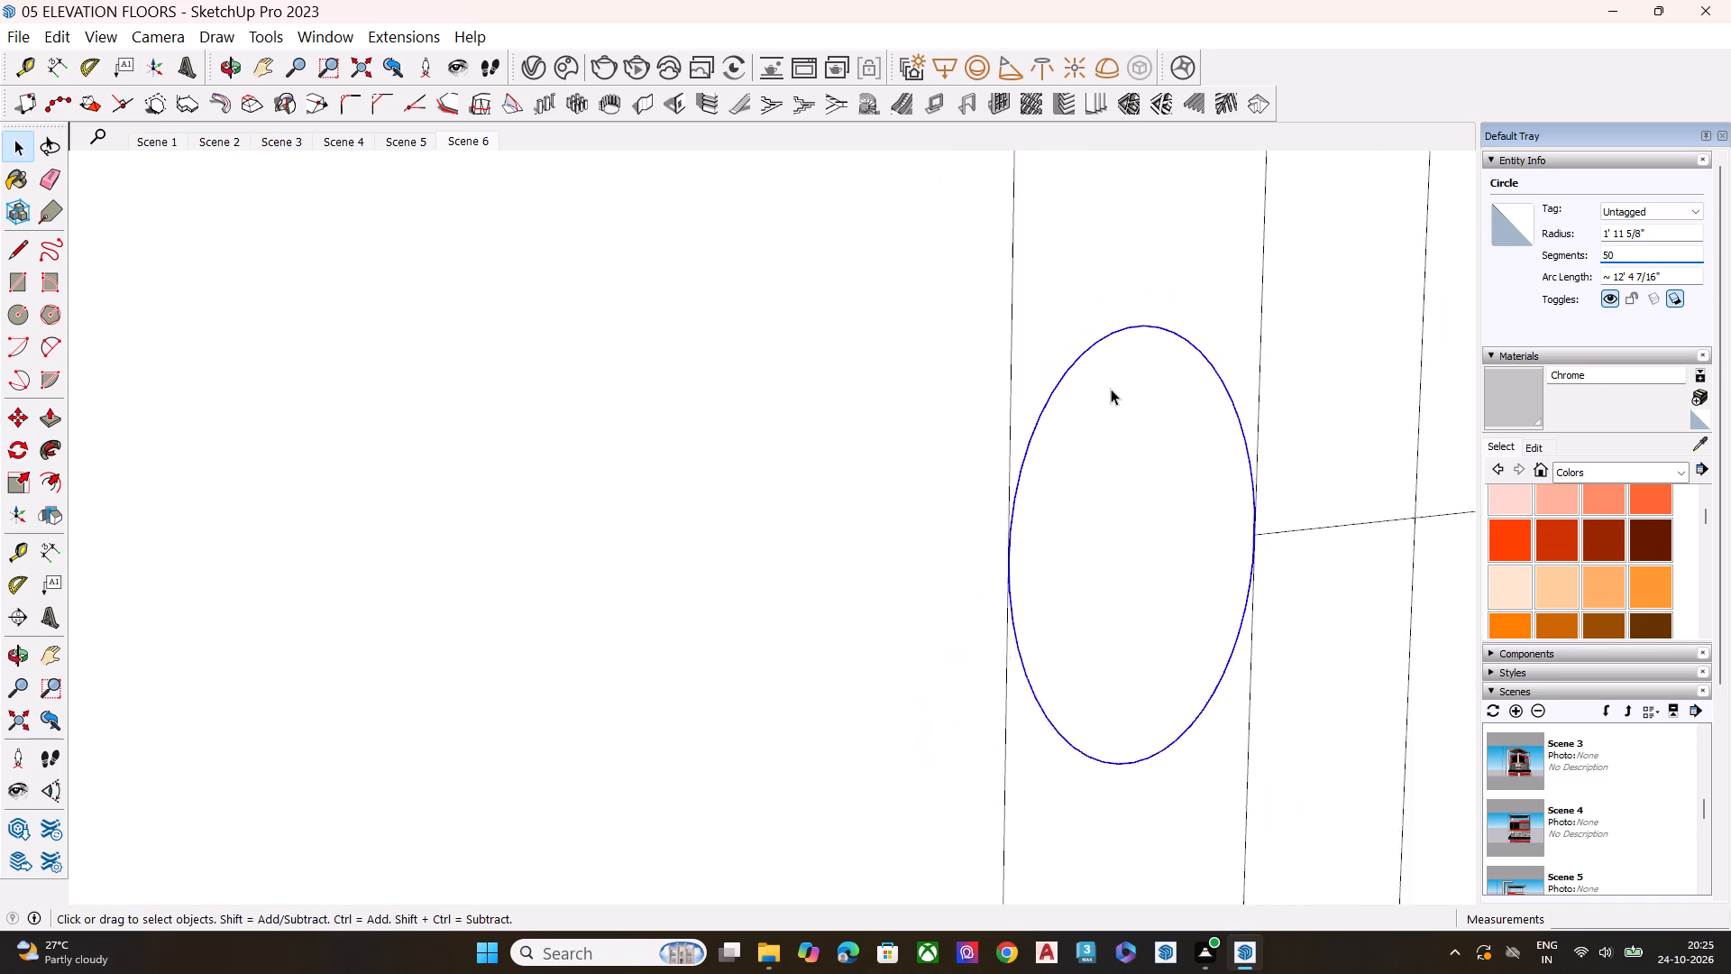
pyautogui.scroll(-6, 1111, 389)
pyautogui.scroll(1, 1120, 377)
pyautogui.scroll(-15, 1120, 377)
pyautogui.press('space')
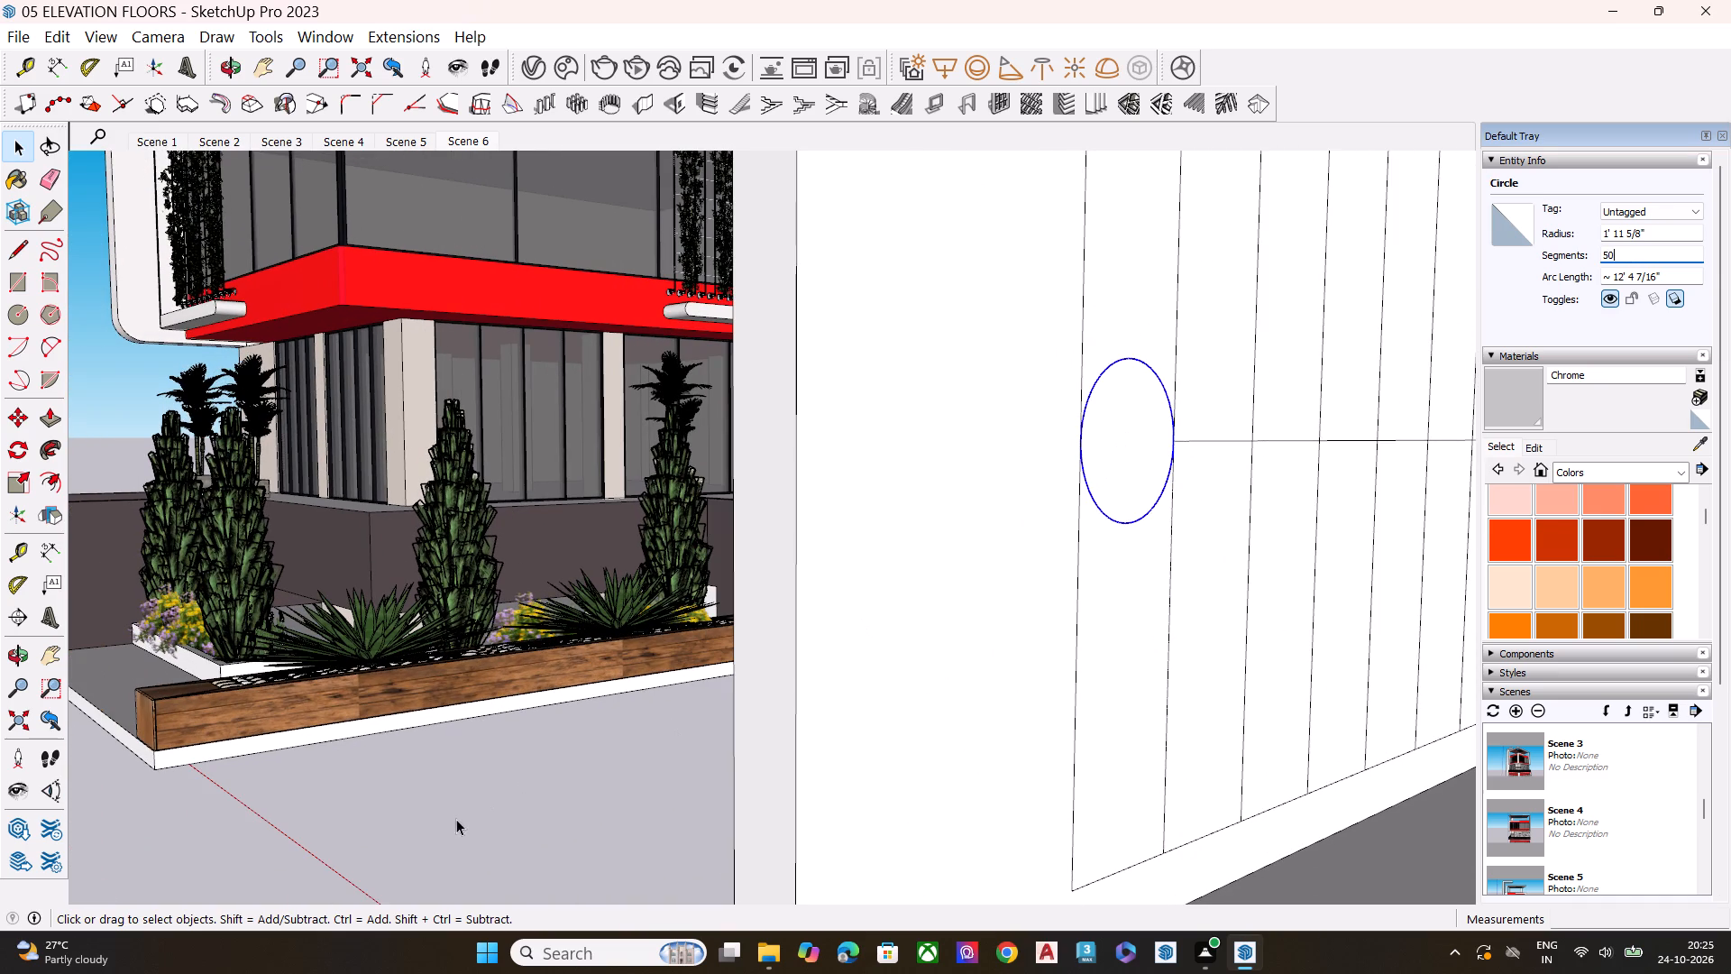
pyautogui.click(472, 810)
# Draw two horizontal lines about 3' 11" long across the first column, one just above and one just below the circle.
pyautogui.scroll(-9, 921, 501)
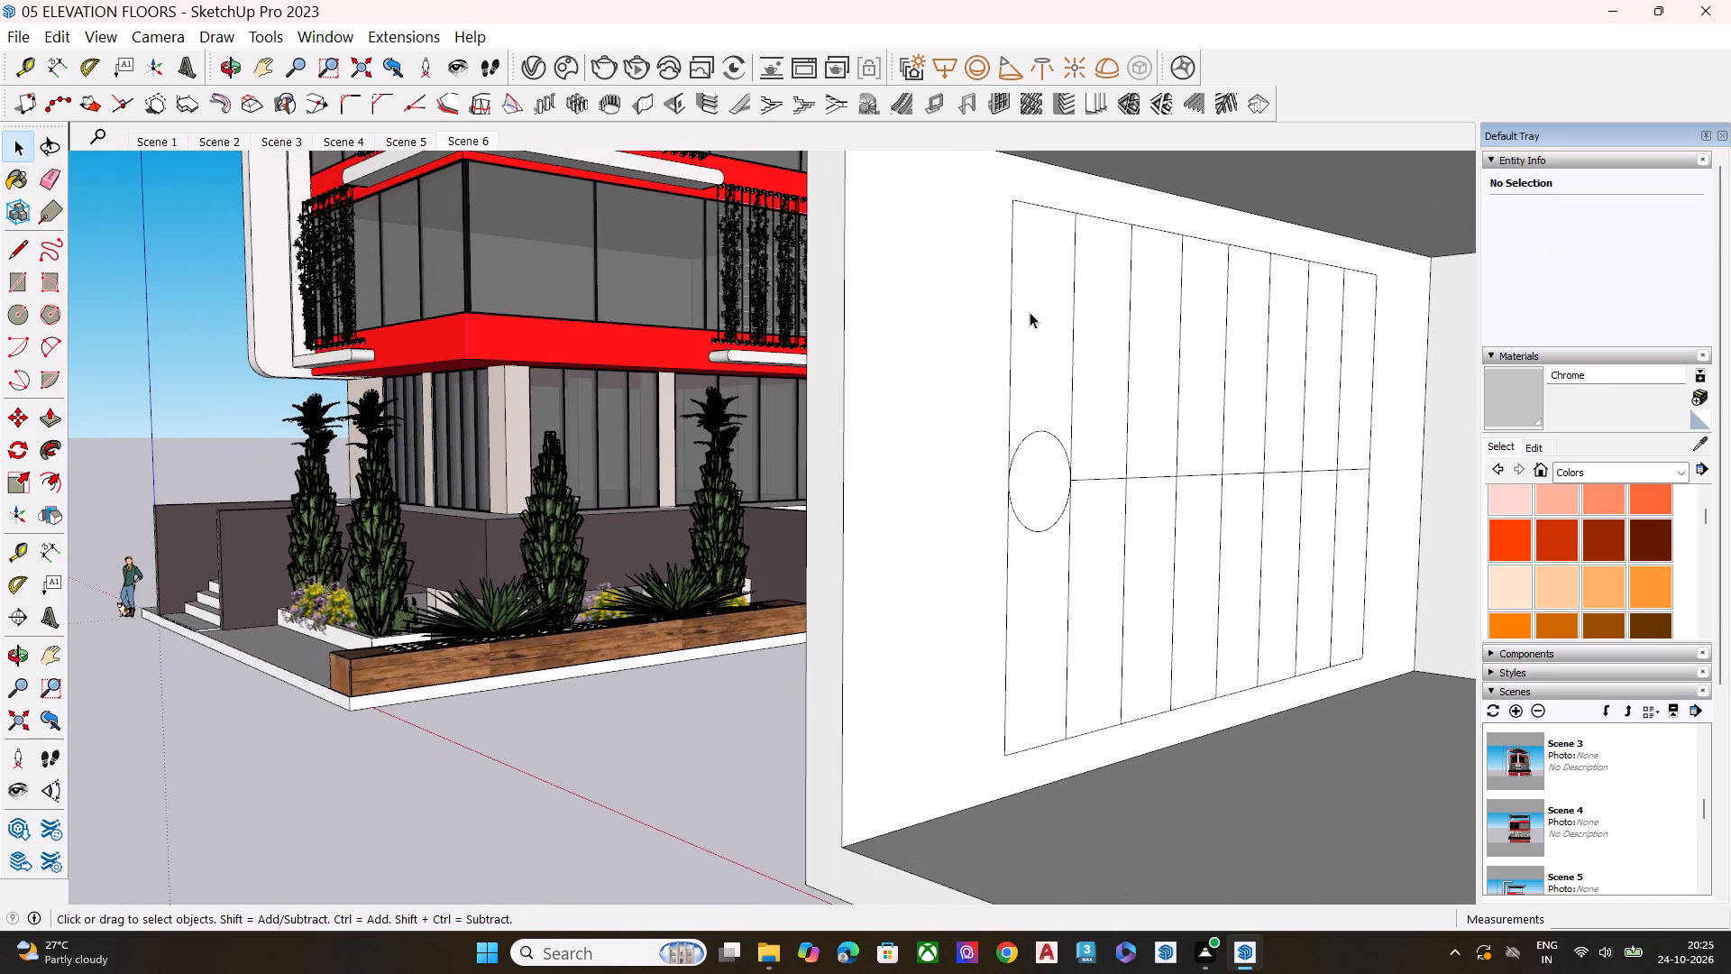
pyautogui.scroll(6, 1053, 307)
pyautogui.press('l')
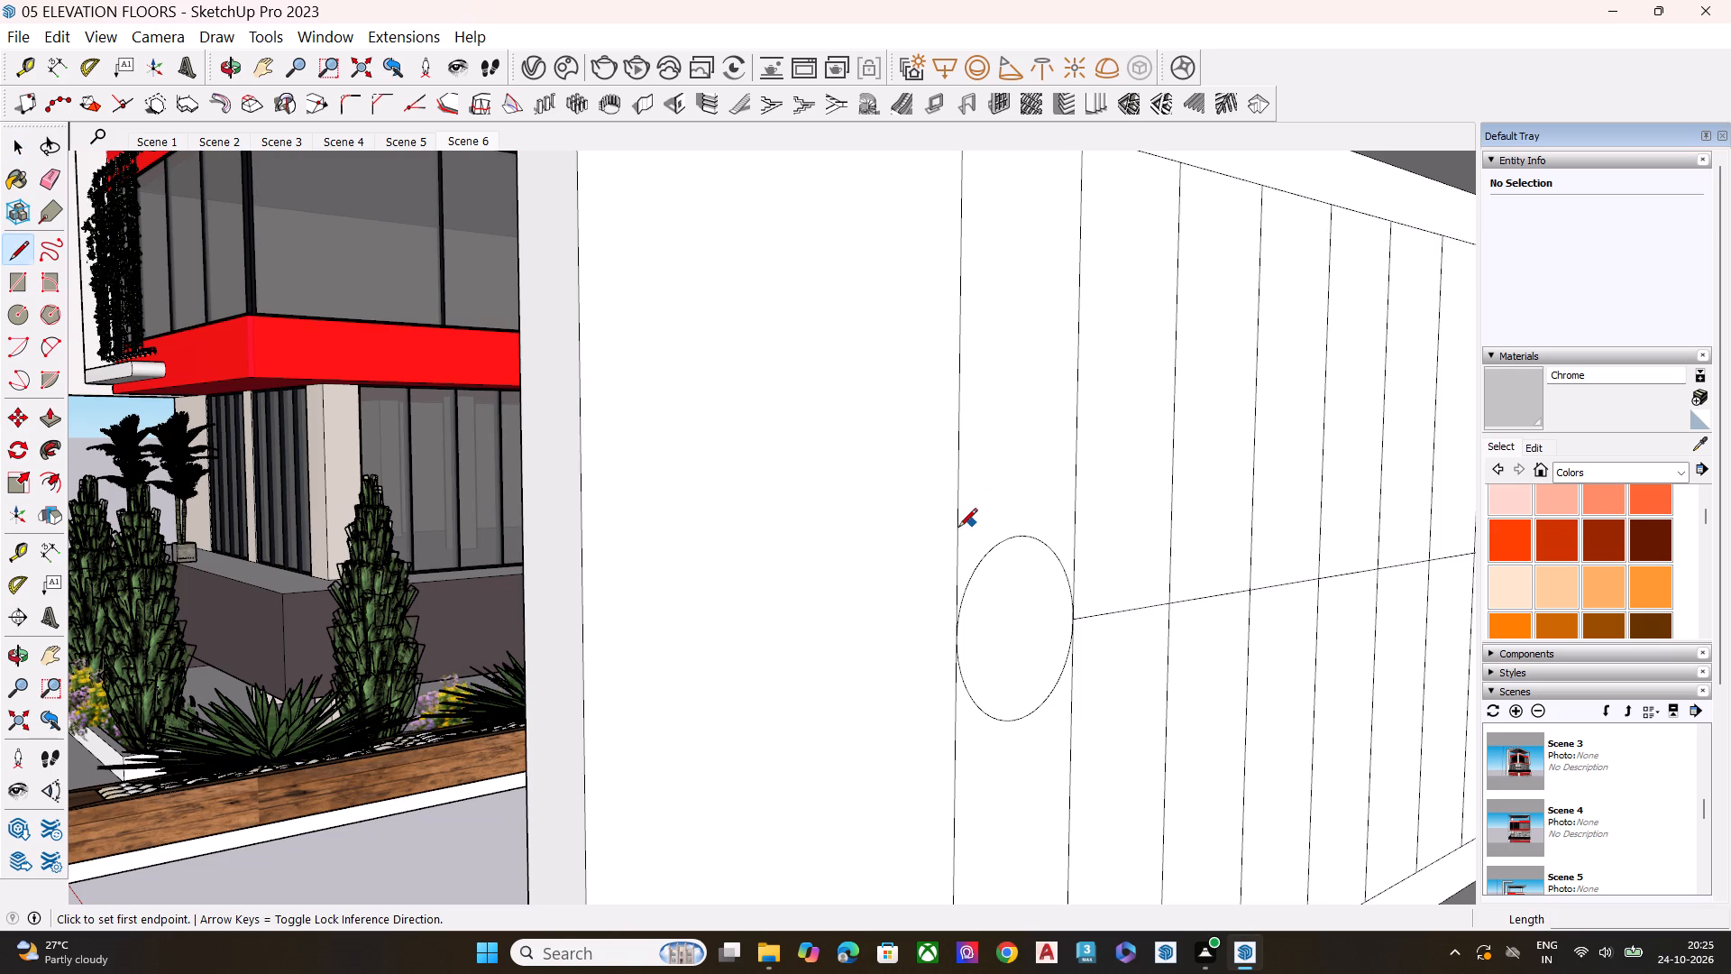
pyautogui.click(958, 528)
pyautogui.click(1073, 514)
pyautogui.scroll(-4, 1059, 397)
pyautogui.scroll(3, 1002, 724)
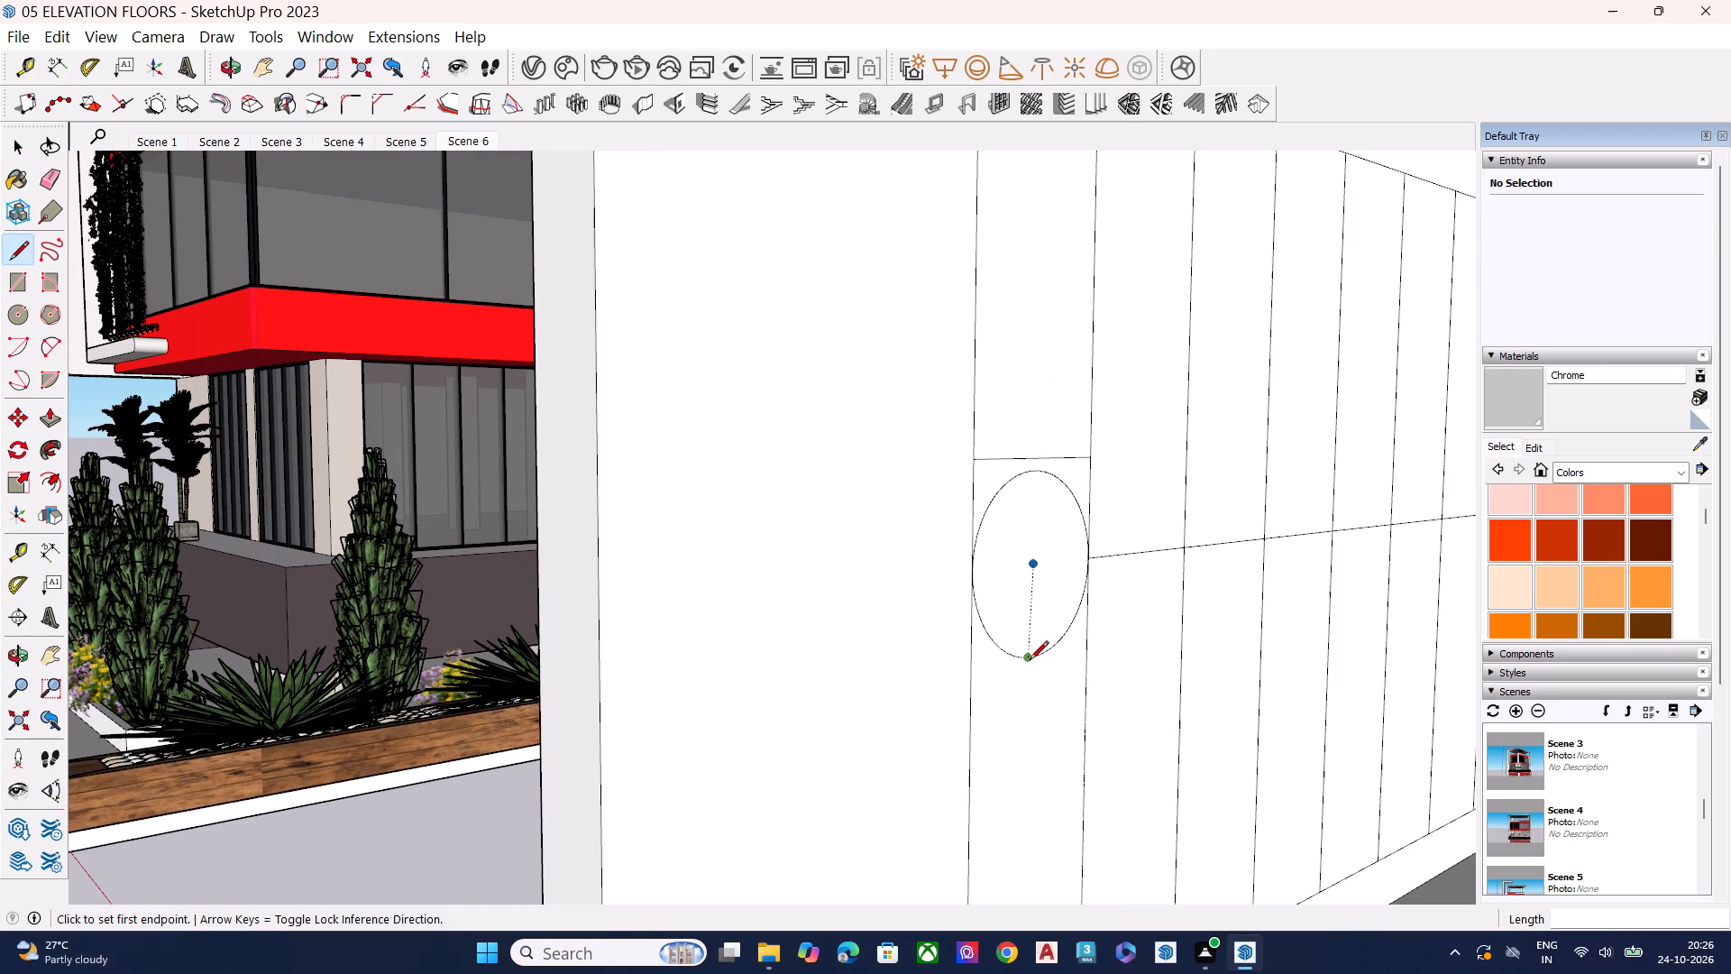
pyautogui.click(973, 682)
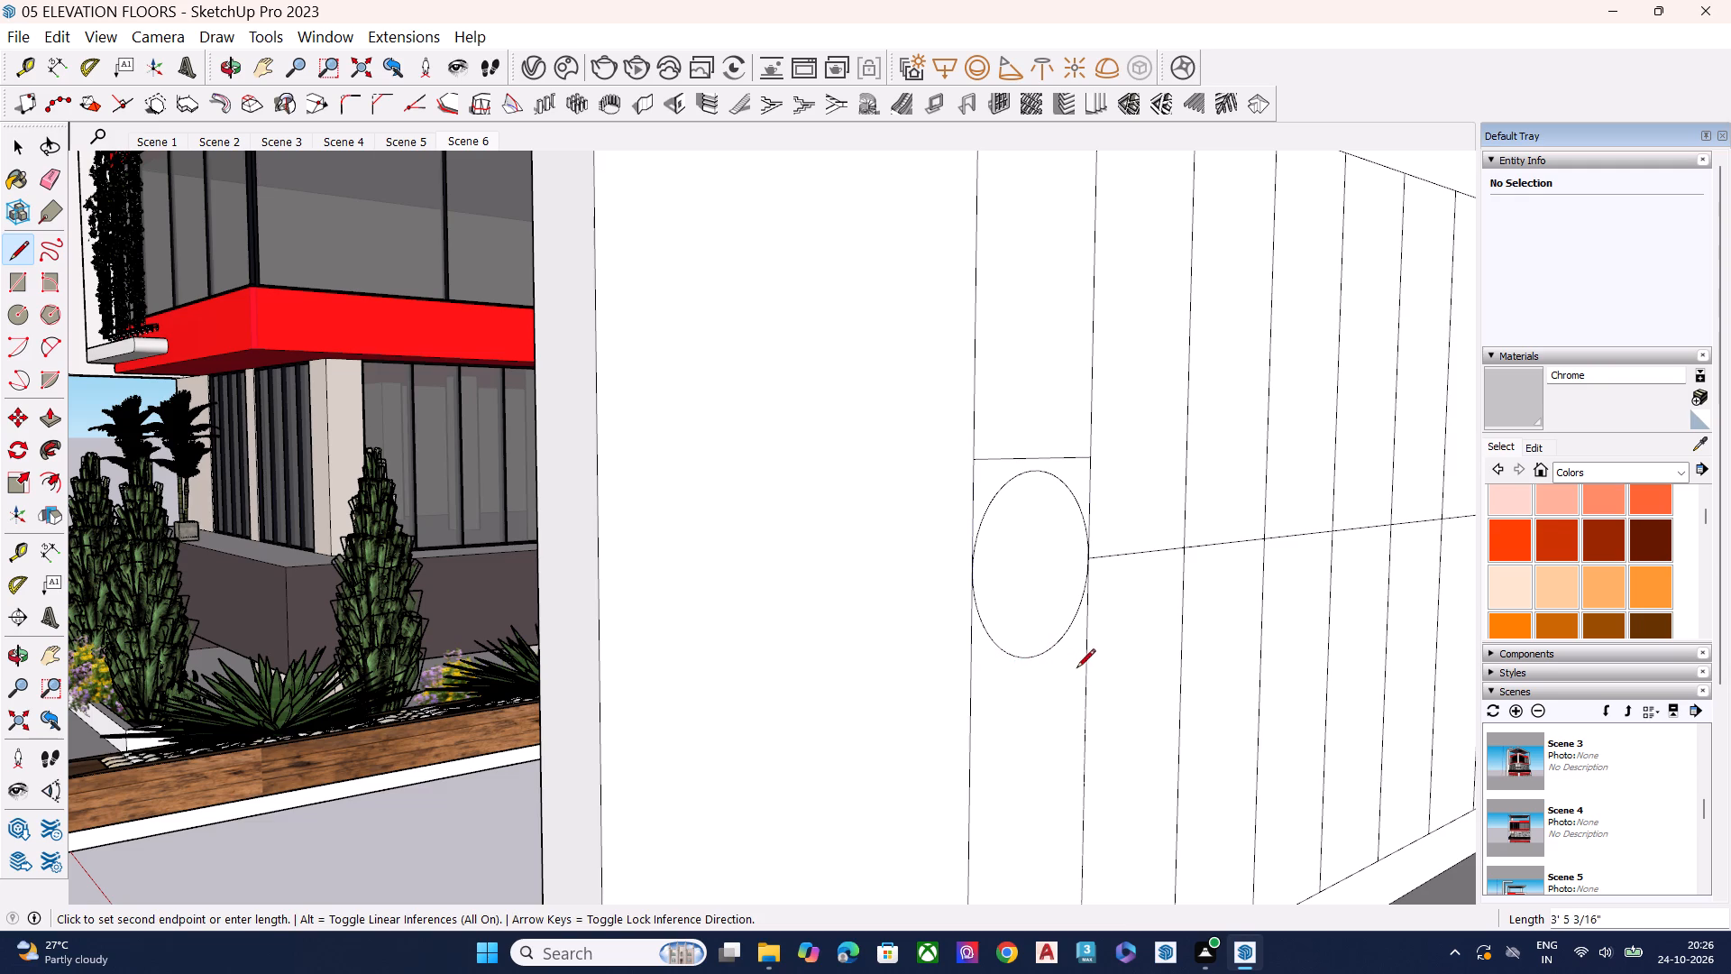
pyautogui.click(1086, 662)
pyautogui.press('space')
# Draw a horizontal line about 3' 11" long across the first column, slightly above its bottom edge.
pyautogui.scroll(-15, 1076, 424)
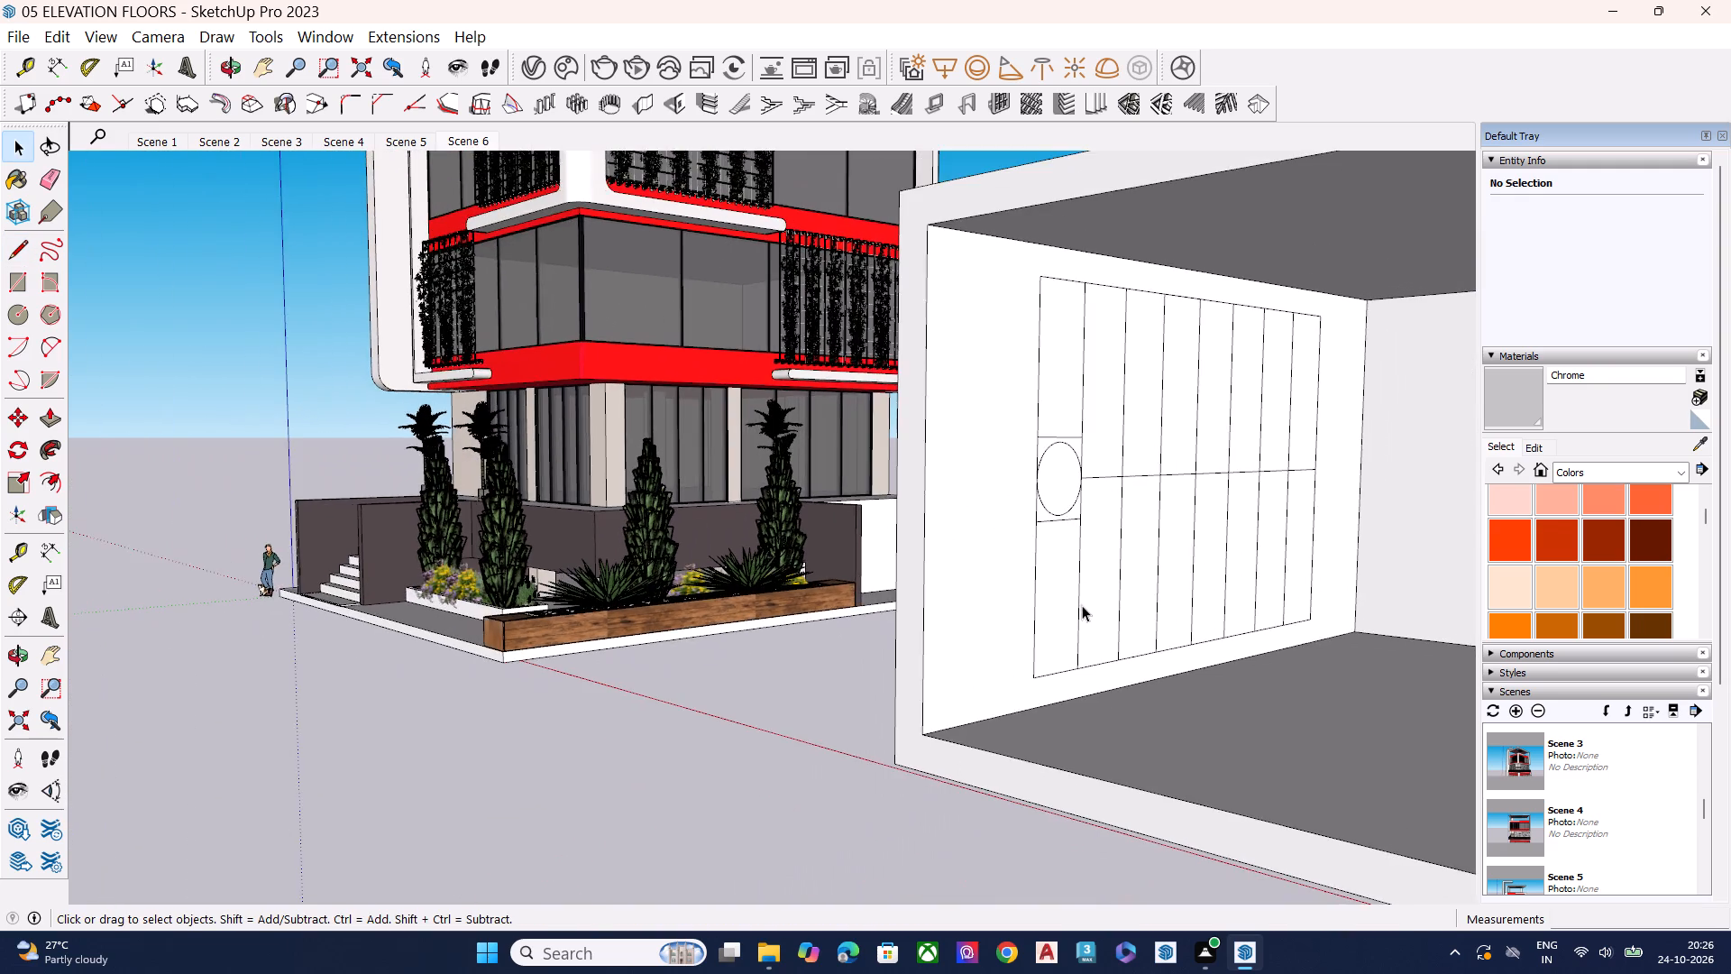
pyautogui.scroll(6, 1082, 631)
pyautogui.press('l')
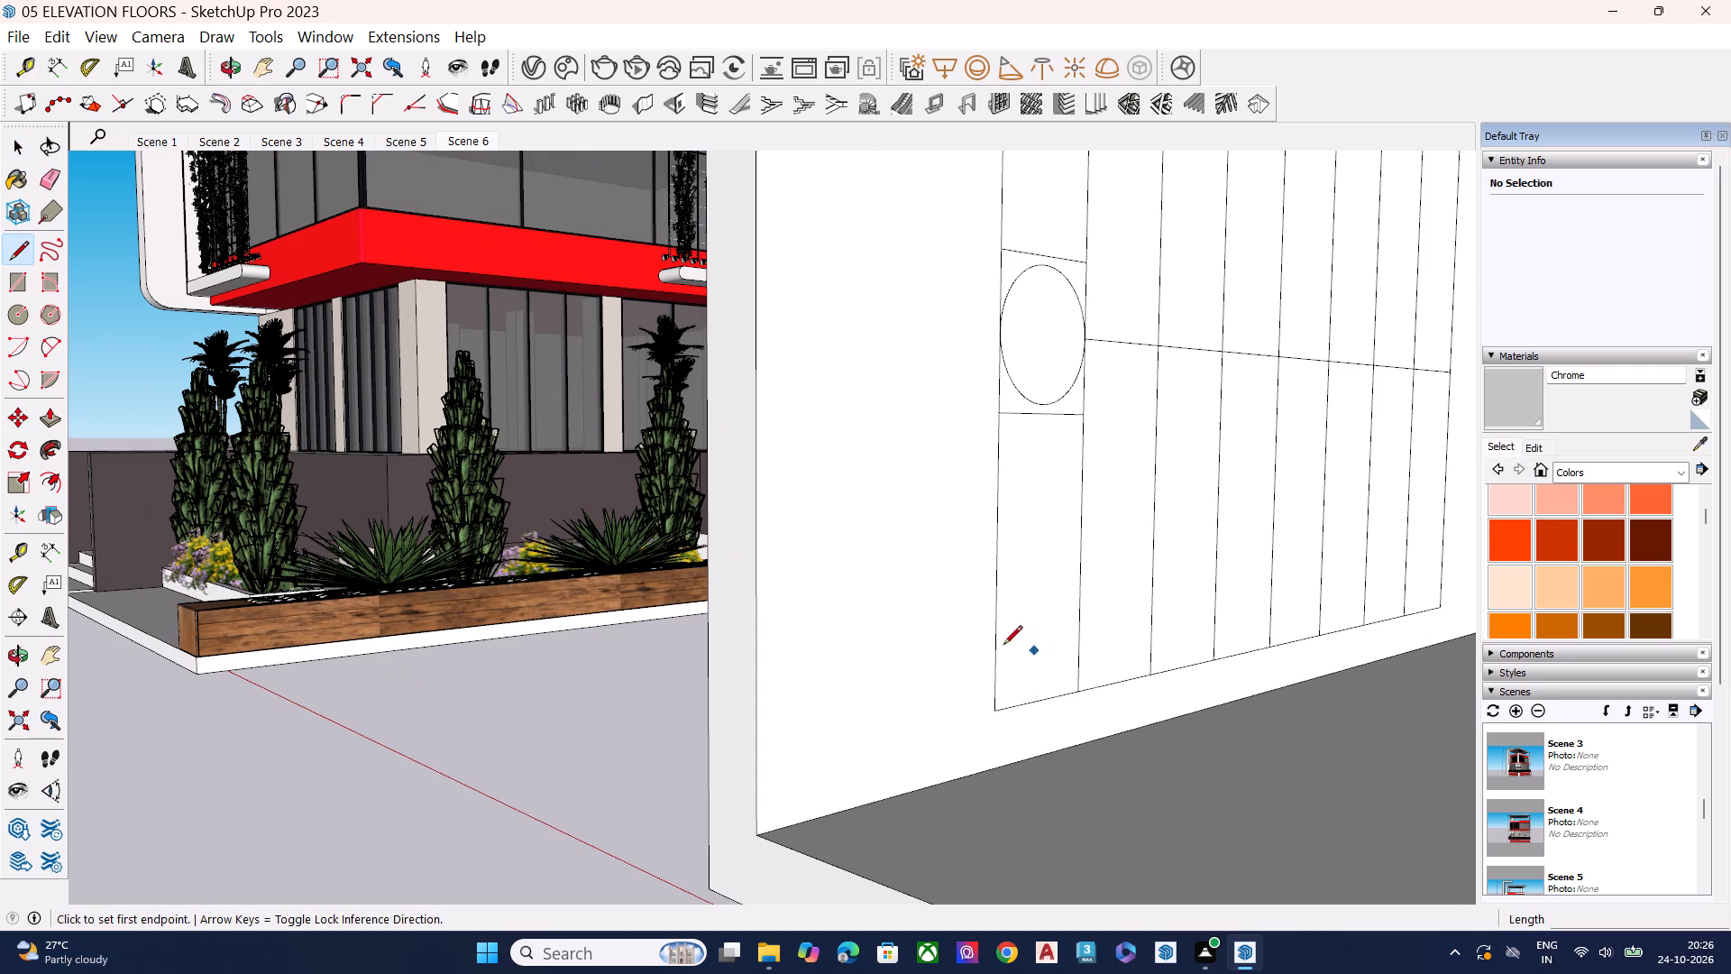
pyautogui.click(997, 650)
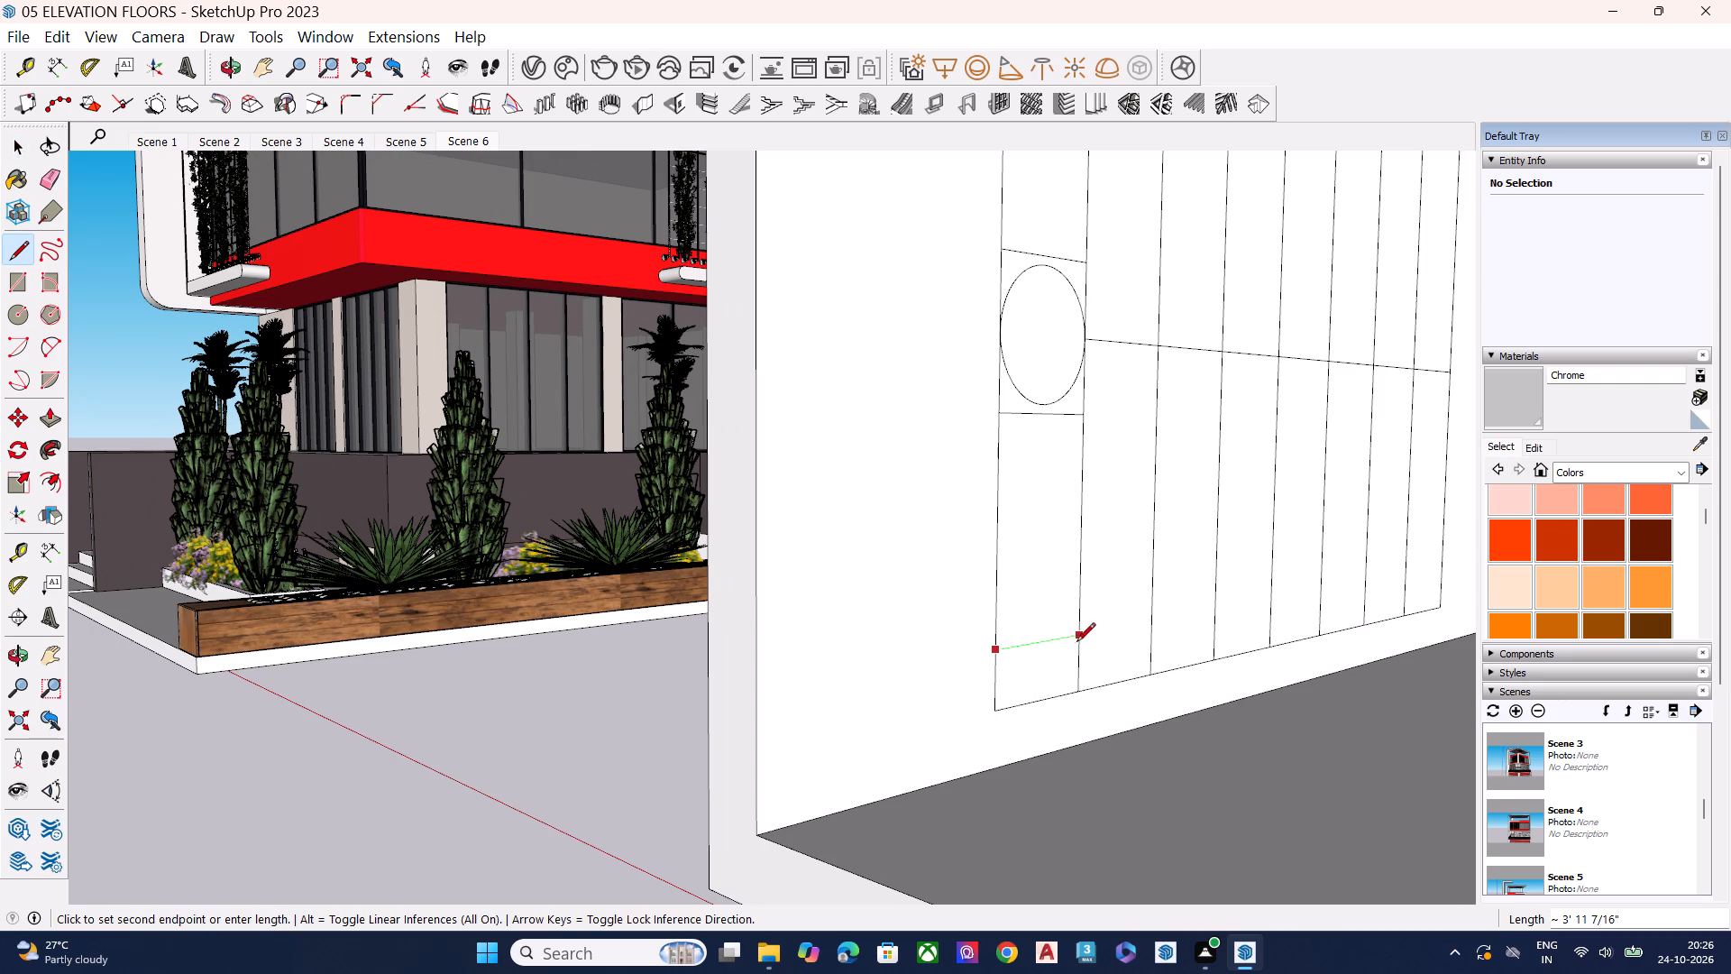
pyautogui.click(1077, 641)
pyautogui.press('space')
# Draw a two-point arc across the first column's lower part, bulging downward to touch the horizontal line near the bottom.
pyautogui.press('a')
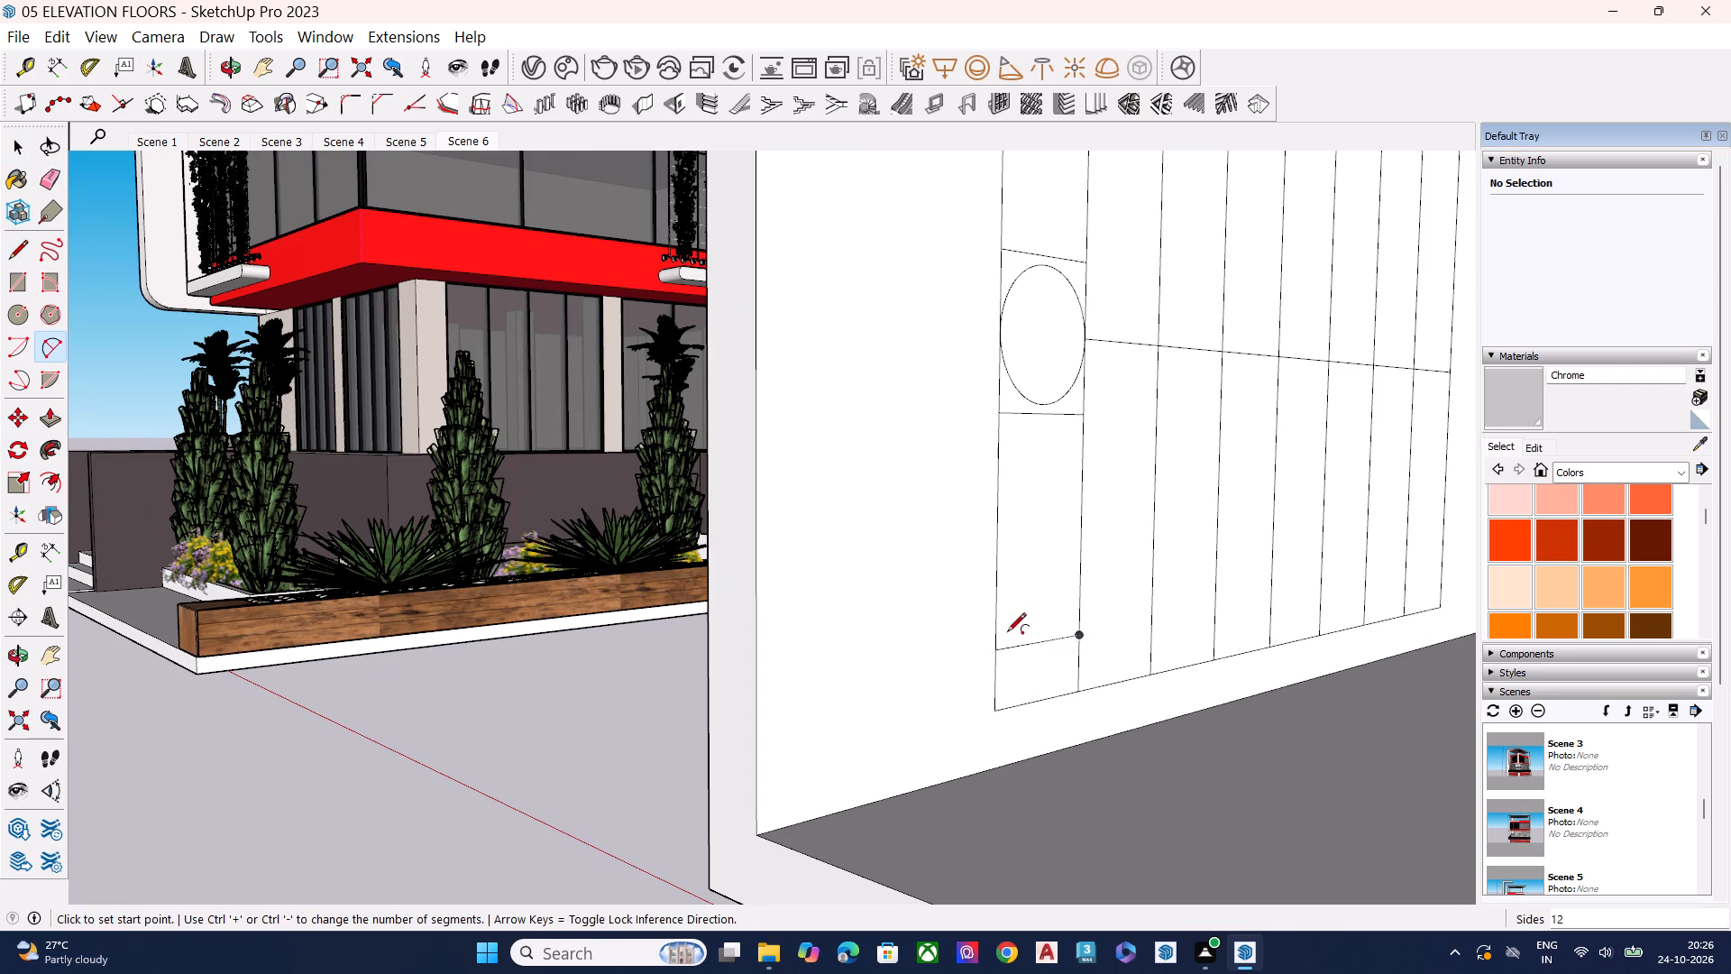
pyautogui.click(998, 572)
pyautogui.click(1081, 563)
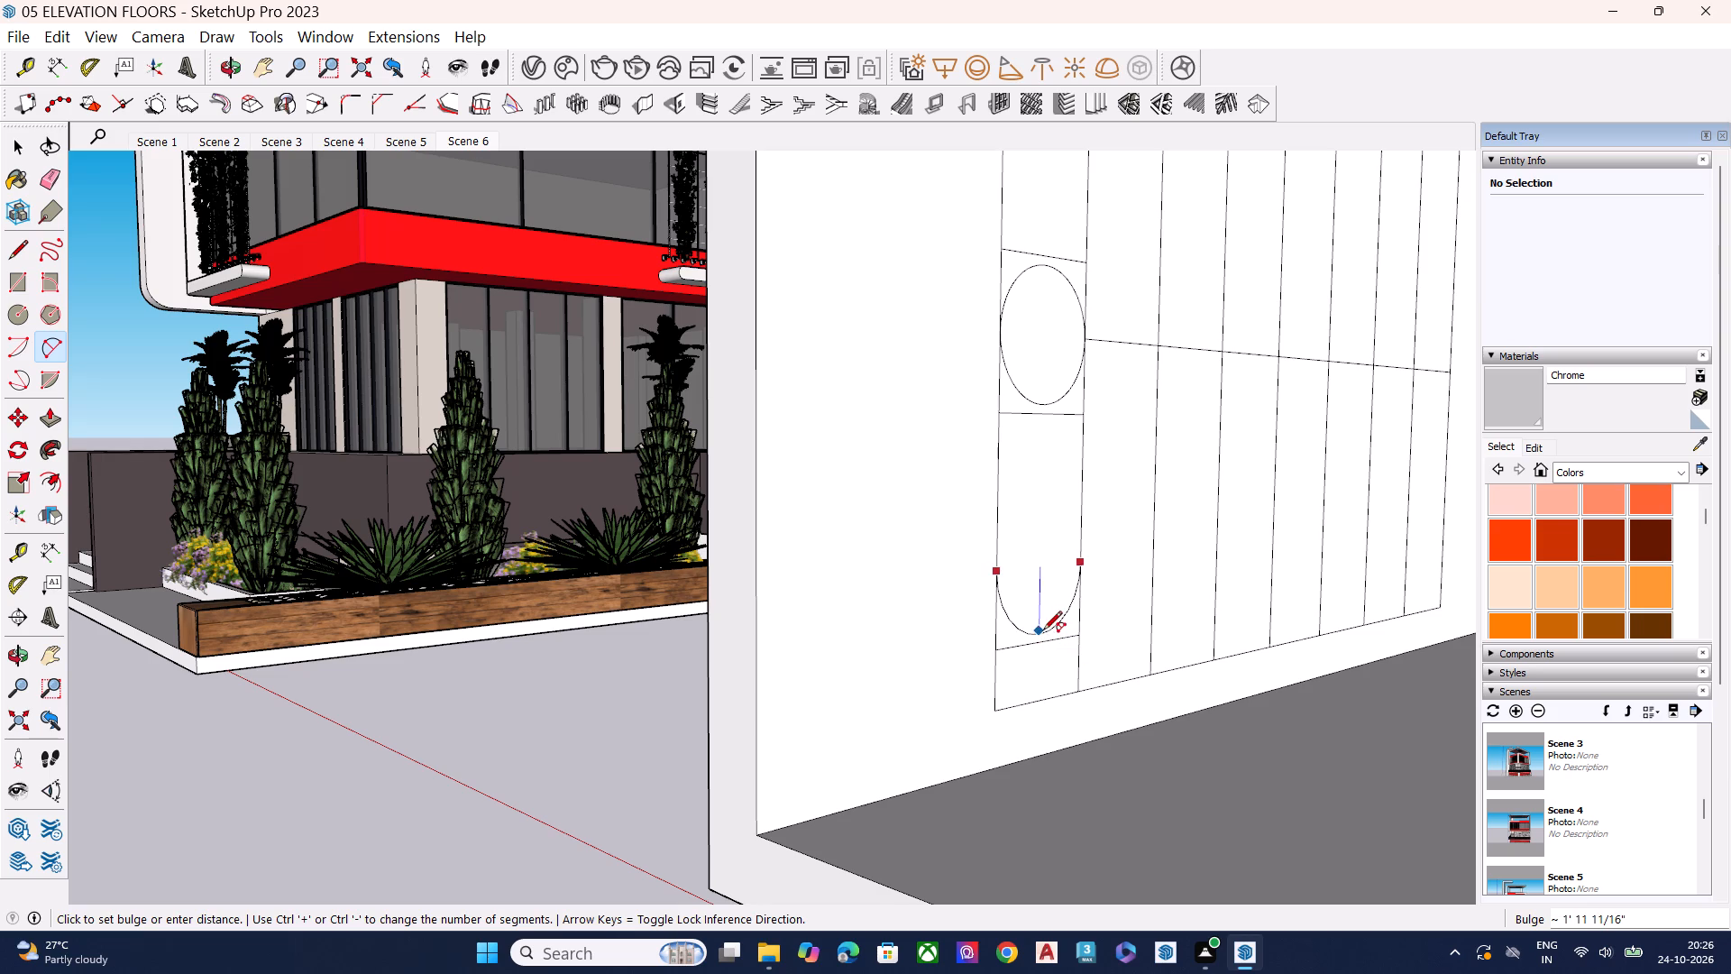
pyautogui.scroll(-3, 1043, 631)
pyautogui.scroll(11, 1043, 631)
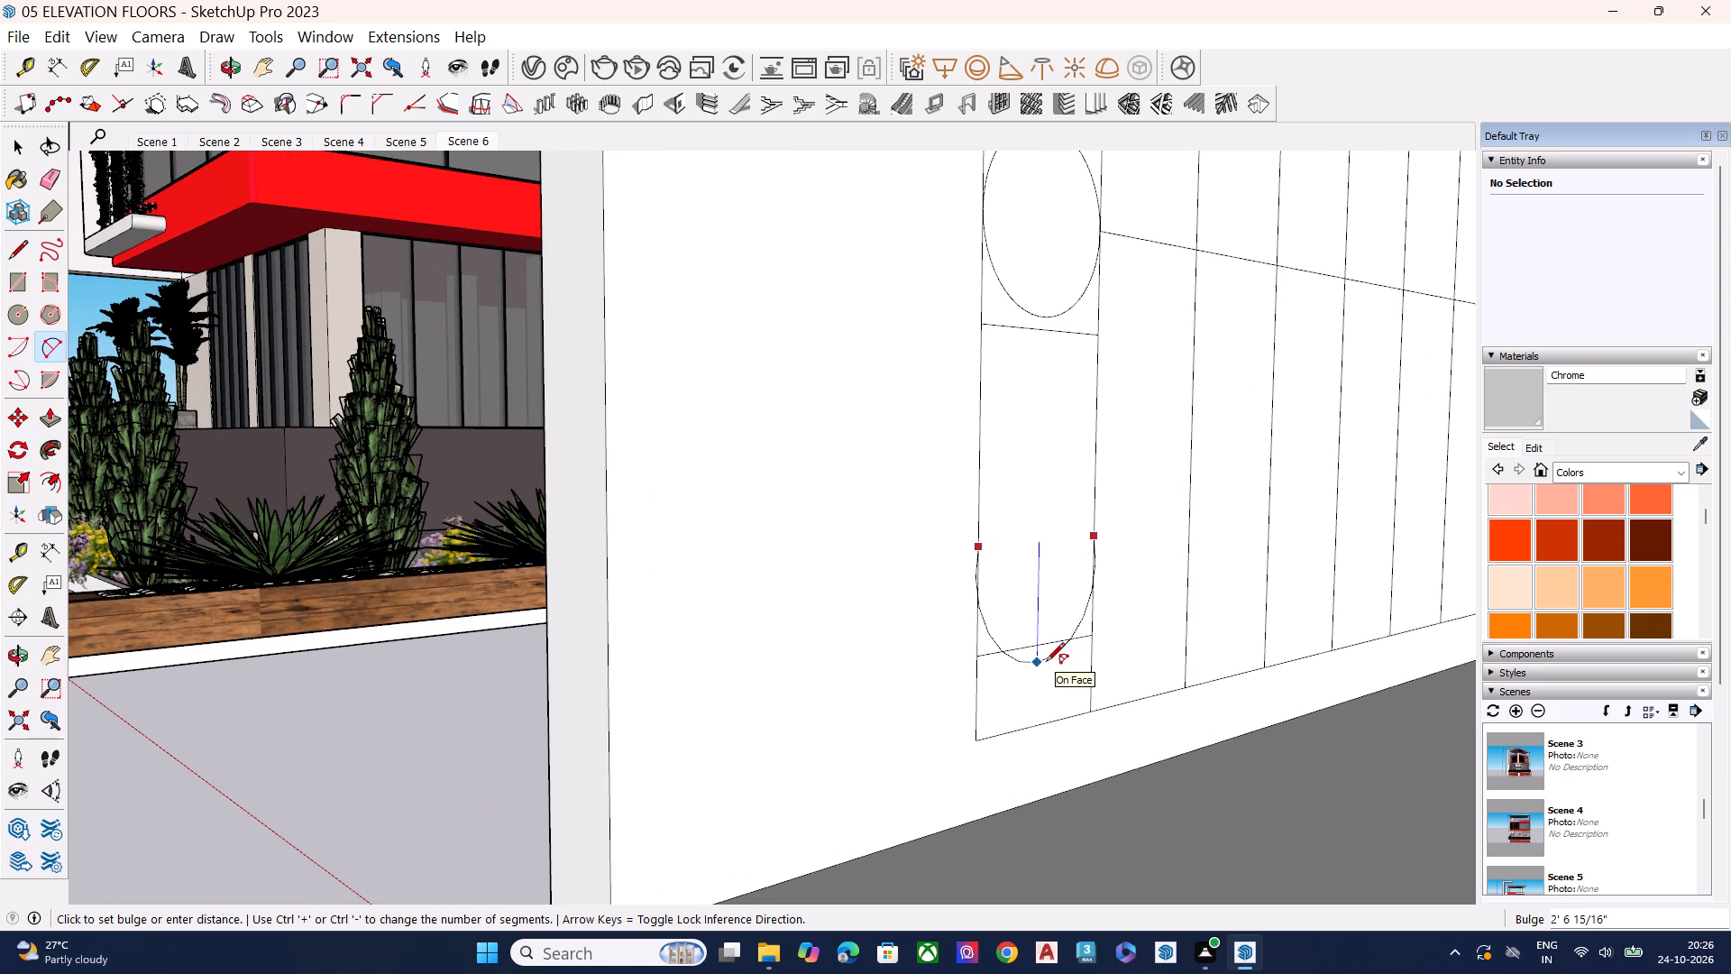
pyautogui.scroll(1, 1046, 639)
pyautogui.scroll(-1, 1046, 639)
pyautogui.scroll(3, 1046, 639)
pyautogui.click(1046, 639)
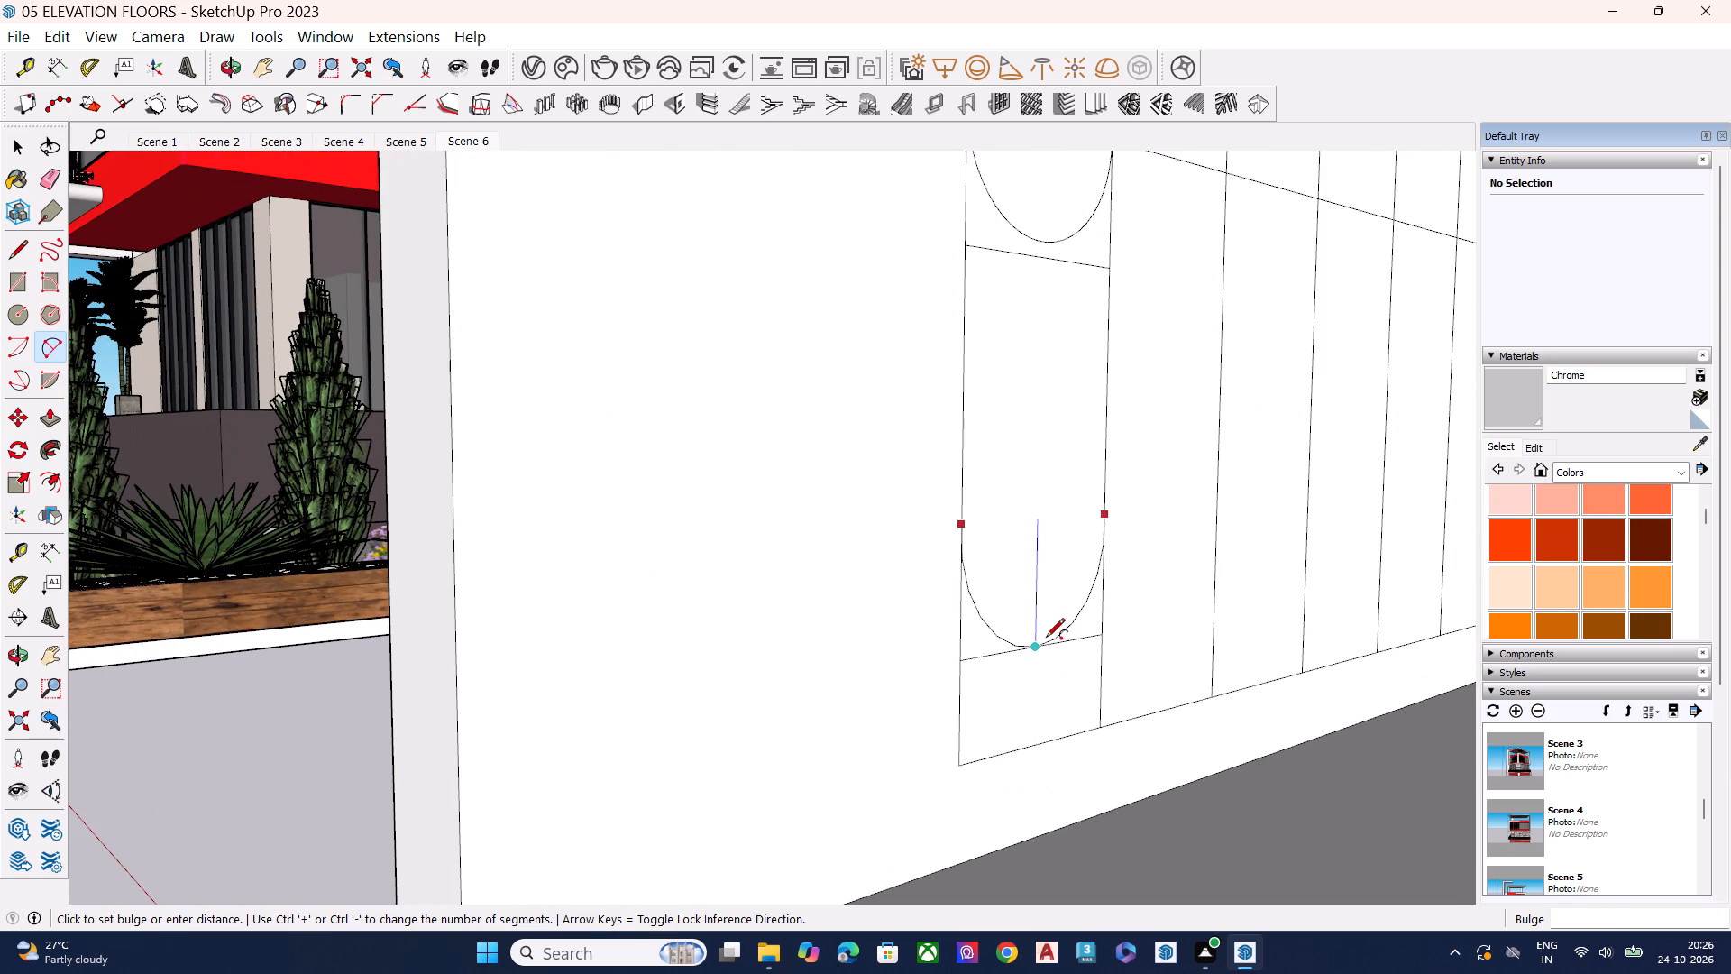
pyautogui.press('space')
# Delete both halves of the horizontal line beneath the new arc at the first column's bottom.
pyautogui.click(1068, 641)
pyautogui.press('Delete')
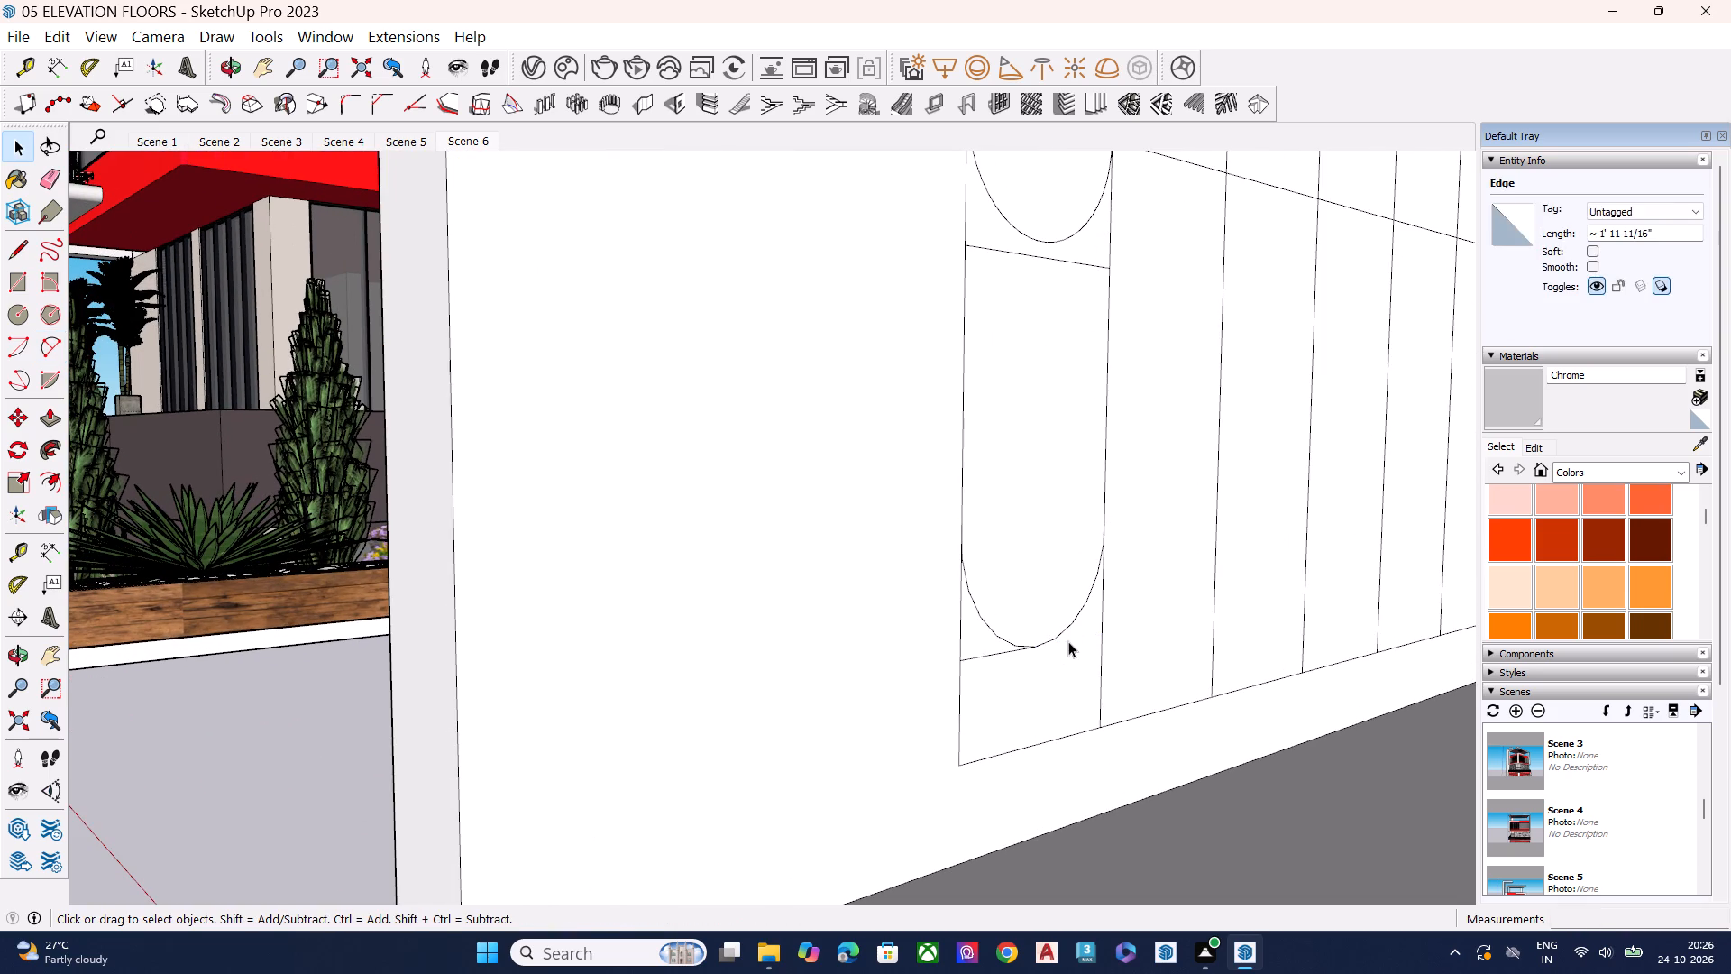
pyautogui.click(1005, 651)
pyautogui.press('Delete')
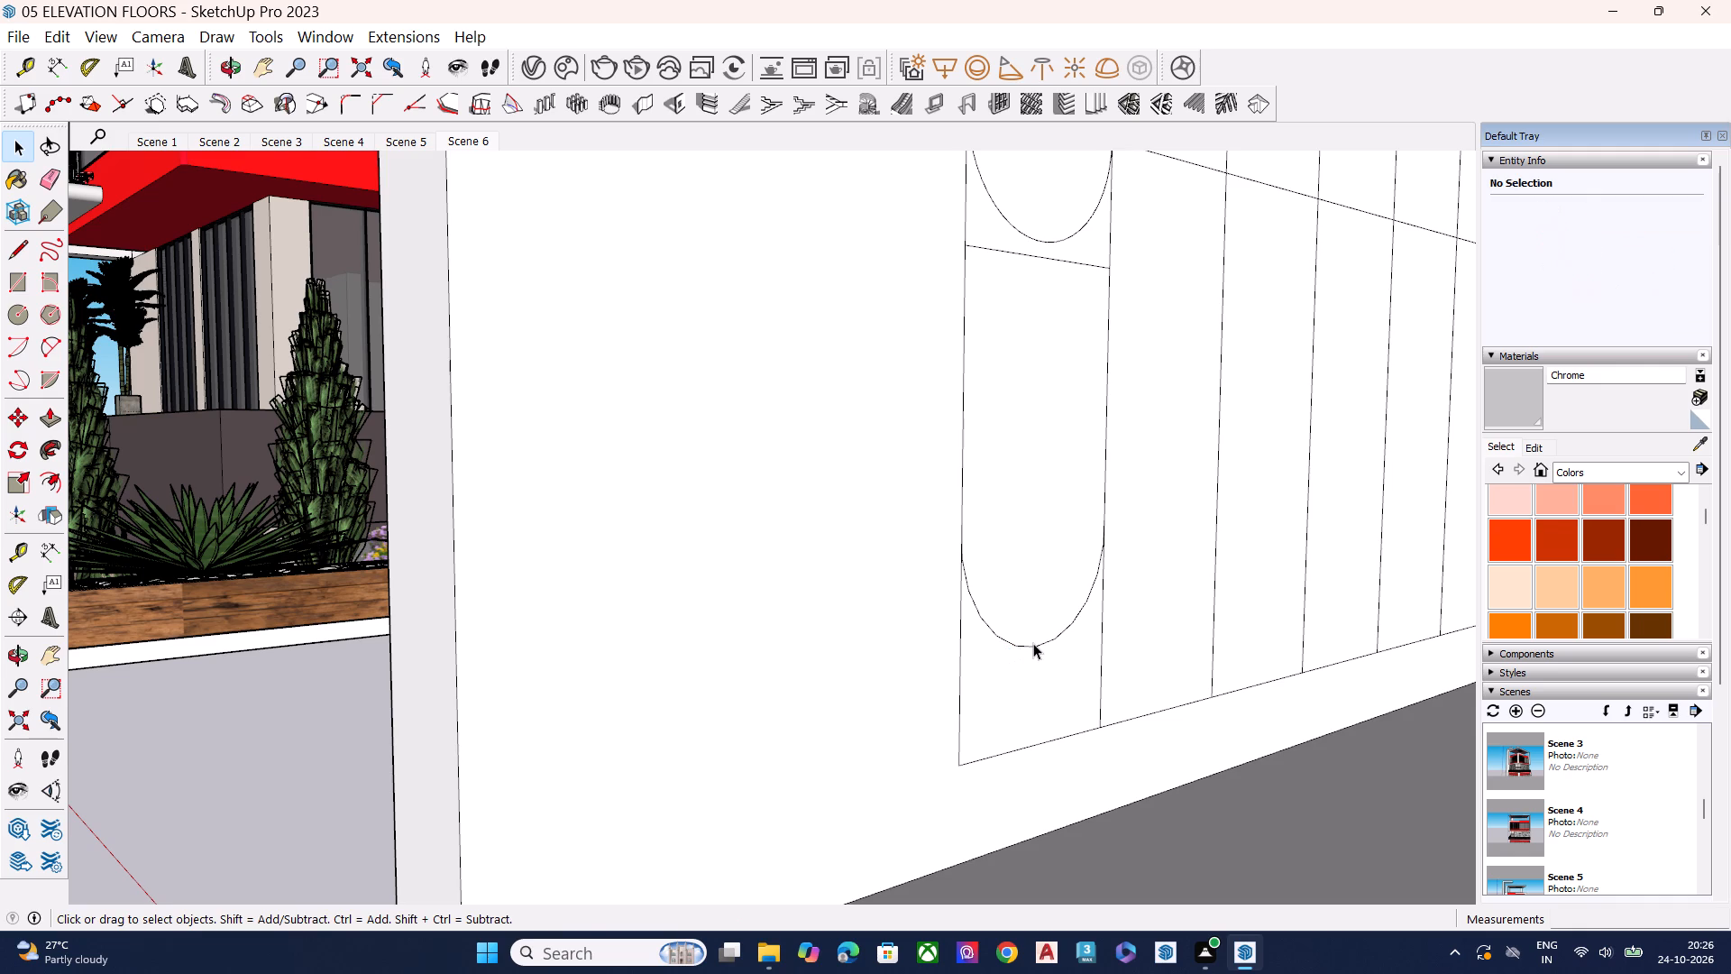
# Set the arc at the bottom of the first column to 30 segments.
pyautogui.click(1036, 647)
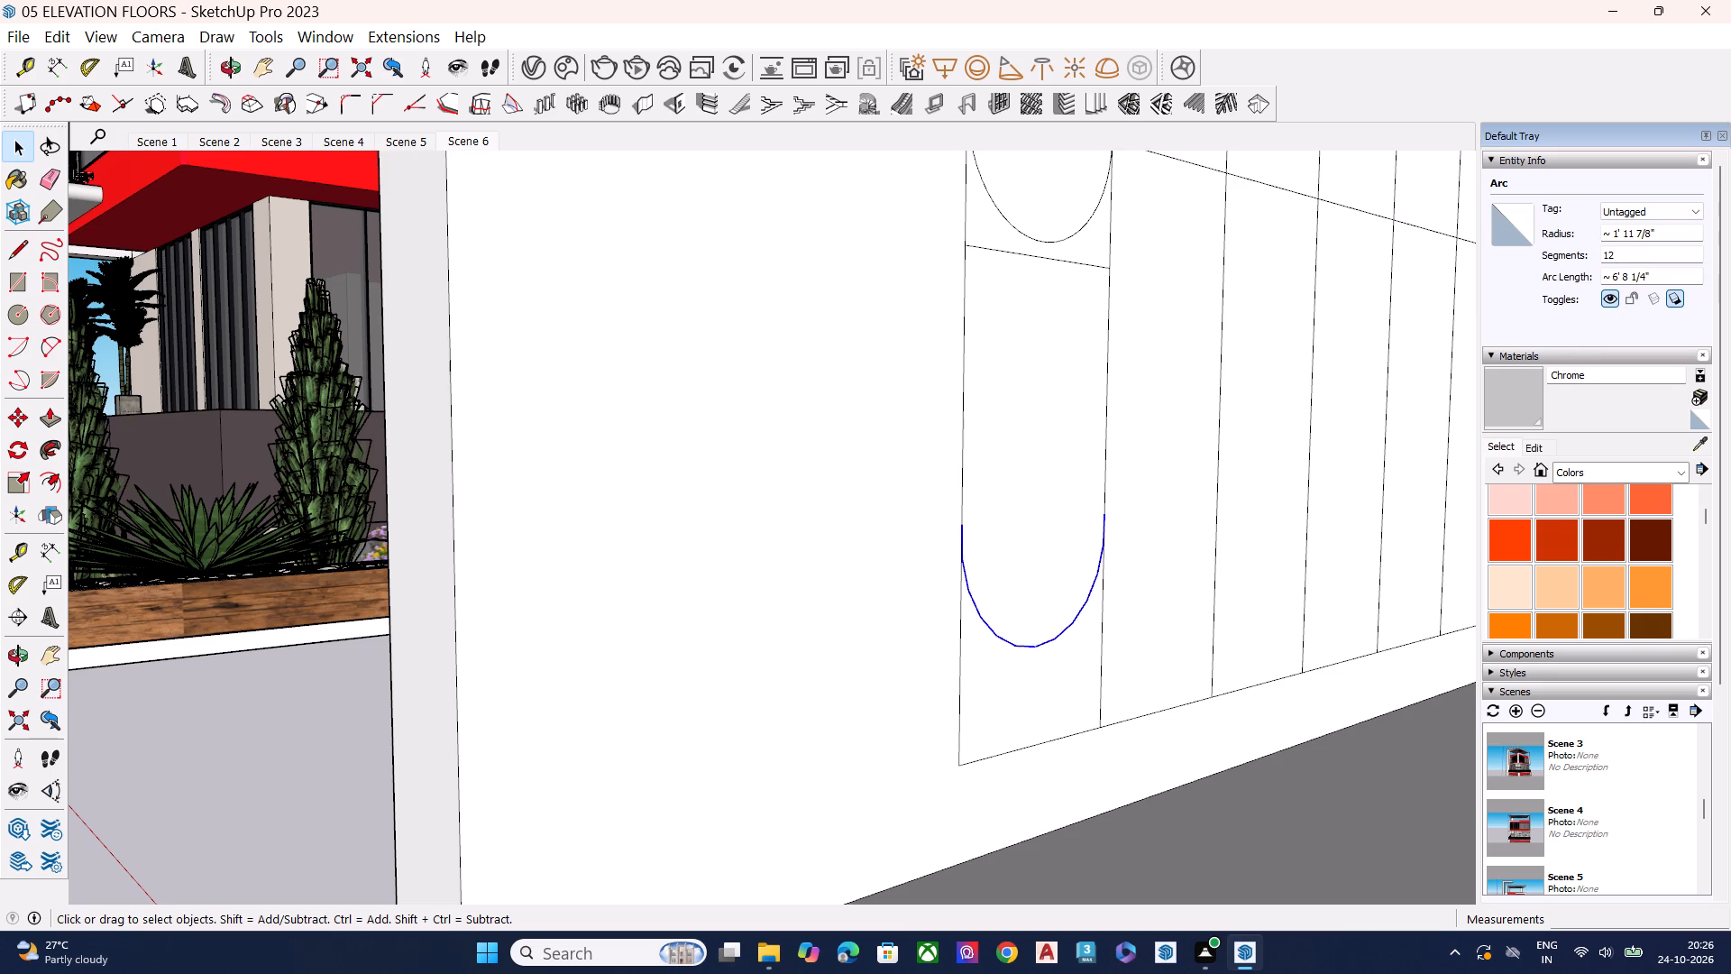
pyautogui.click(1635, 255)
pyautogui.press('BackSpace')
pyautogui.press('BackSpace')
pyautogui.press('BackSpace')
pyautogui.press('BackSpace')
pyautogui.write('30')
pyautogui.press('Return')
pyautogui.scroll(-4, 1064, 694)
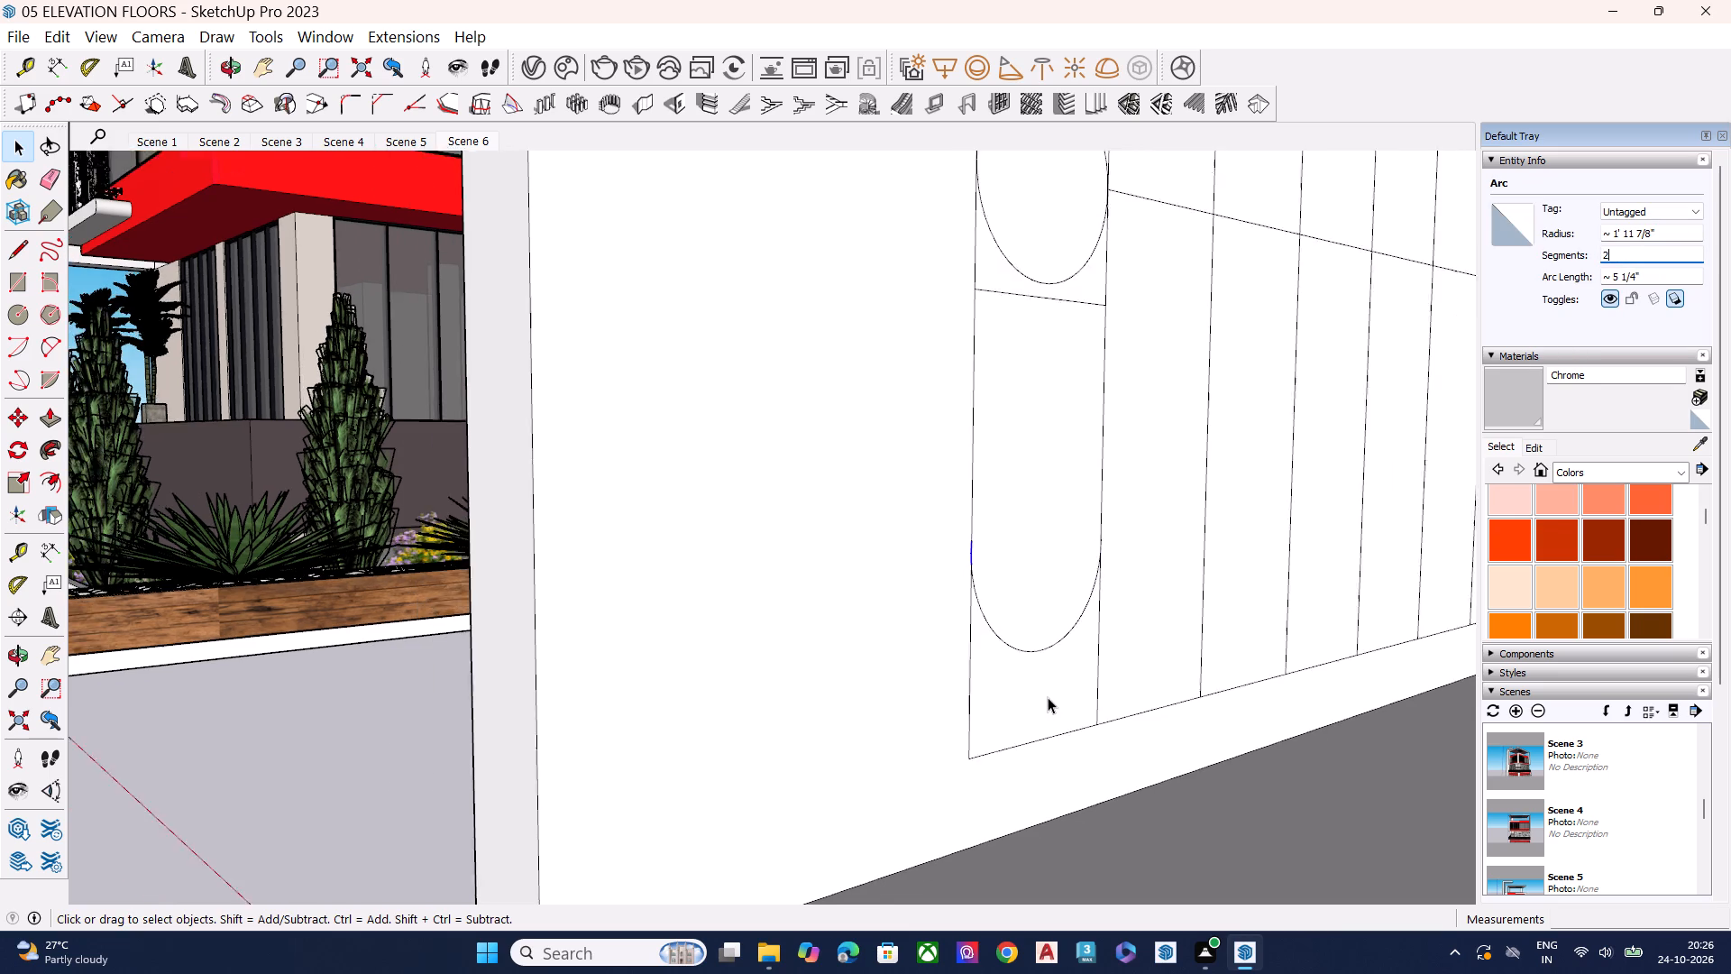
pyautogui.scroll(-4, 1048, 697)
pyautogui.click(509, 782)
# Draw a two-point arc about 3' 11" wide across the first column near its top, bulging upward toward the top edge.
pyautogui.moveTo(1118, 578); pyautogui.dragTo(1101, 661, button='middle')
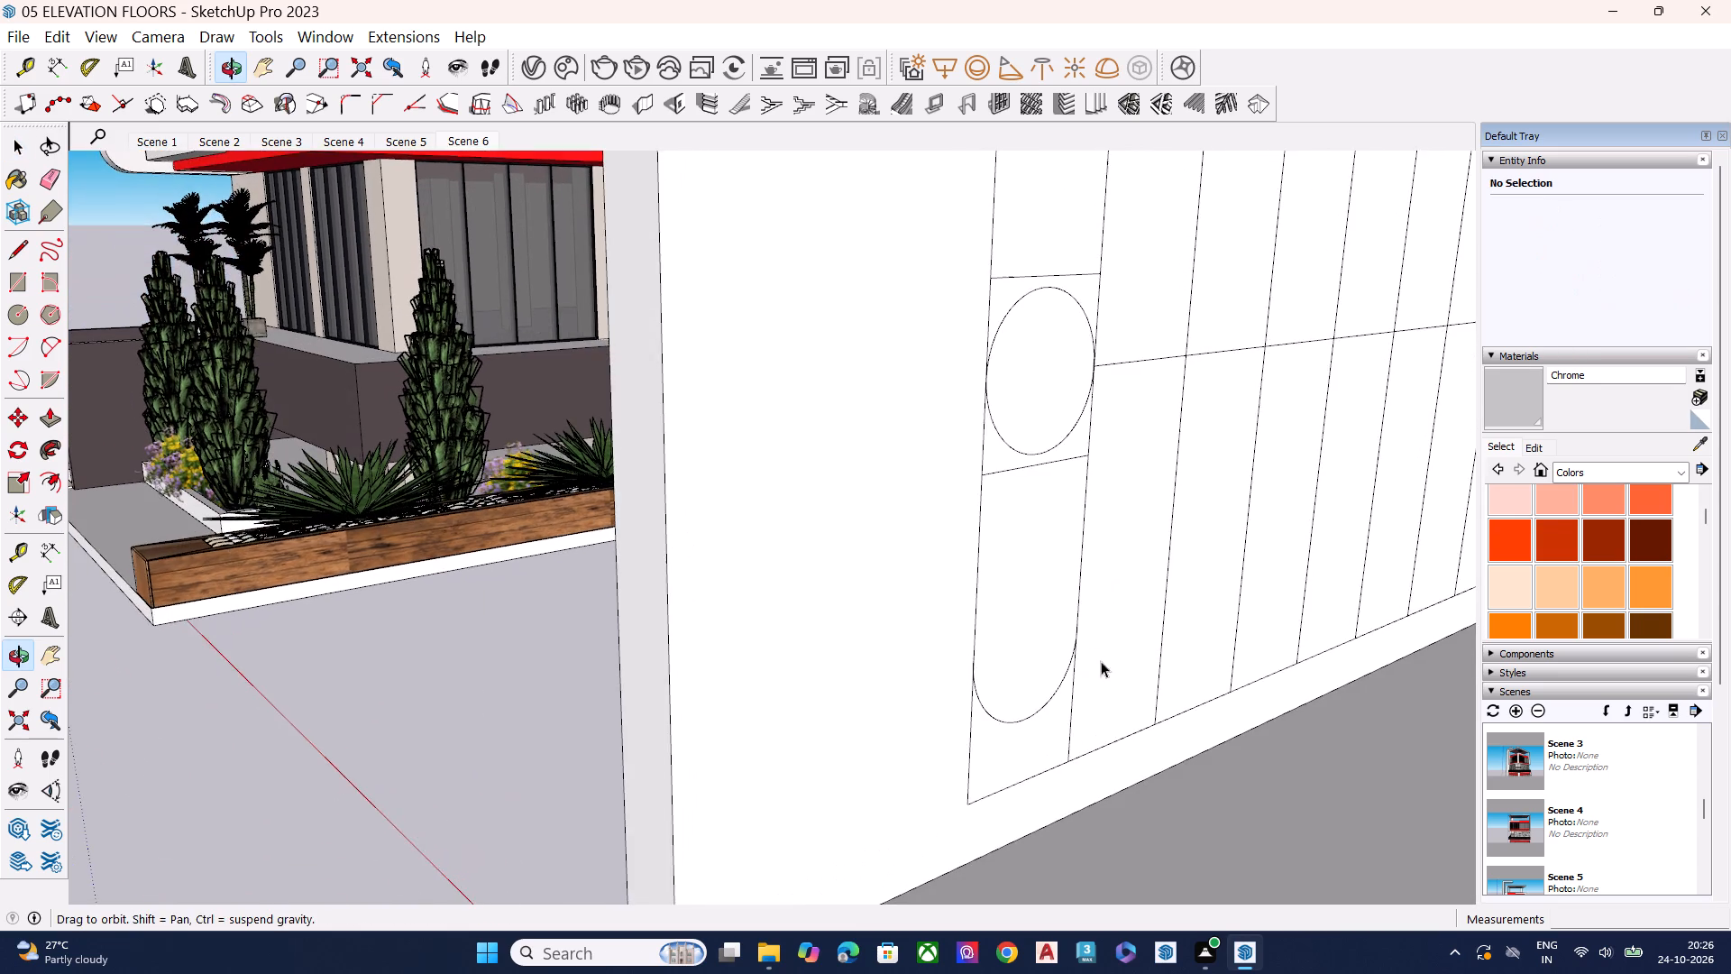
pyautogui.scroll(-4, 920, 664)
pyautogui.scroll(2, 920, 665)
pyautogui.scroll(-6, 920, 667)
pyautogui.scroll(2, 956, 363)
pyautogui.scroll(-1, 956, 361)
pyautogui.scroll(4, 956, 361)
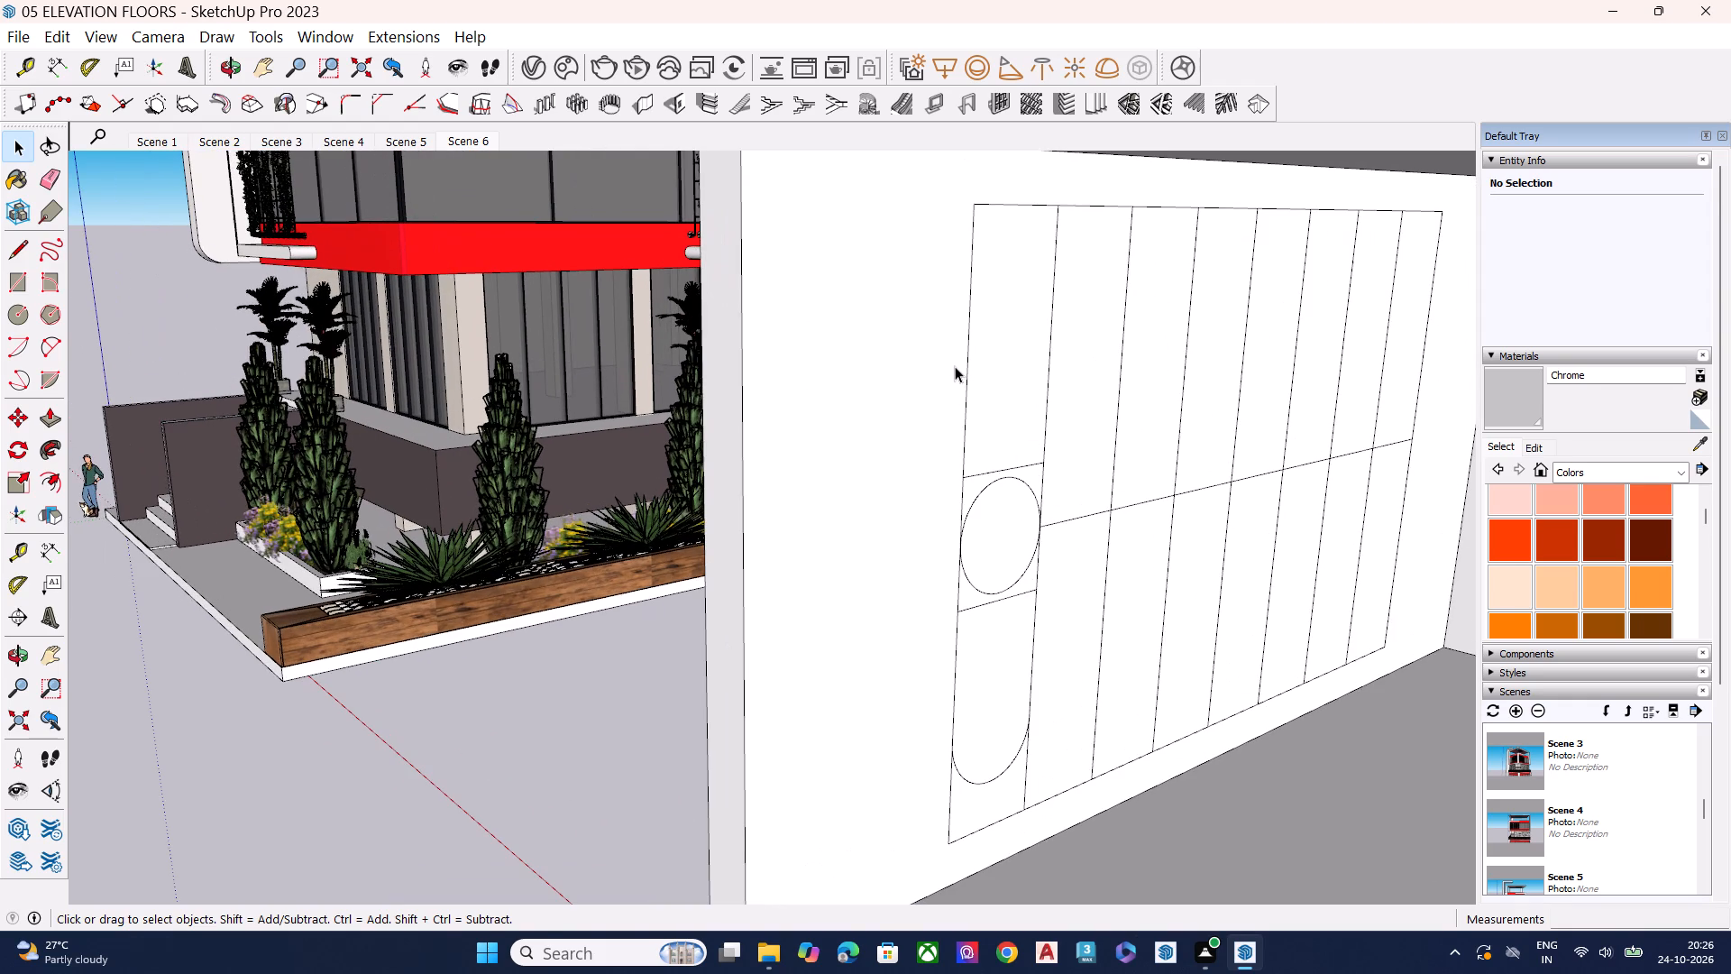
pyautogui.press('a')
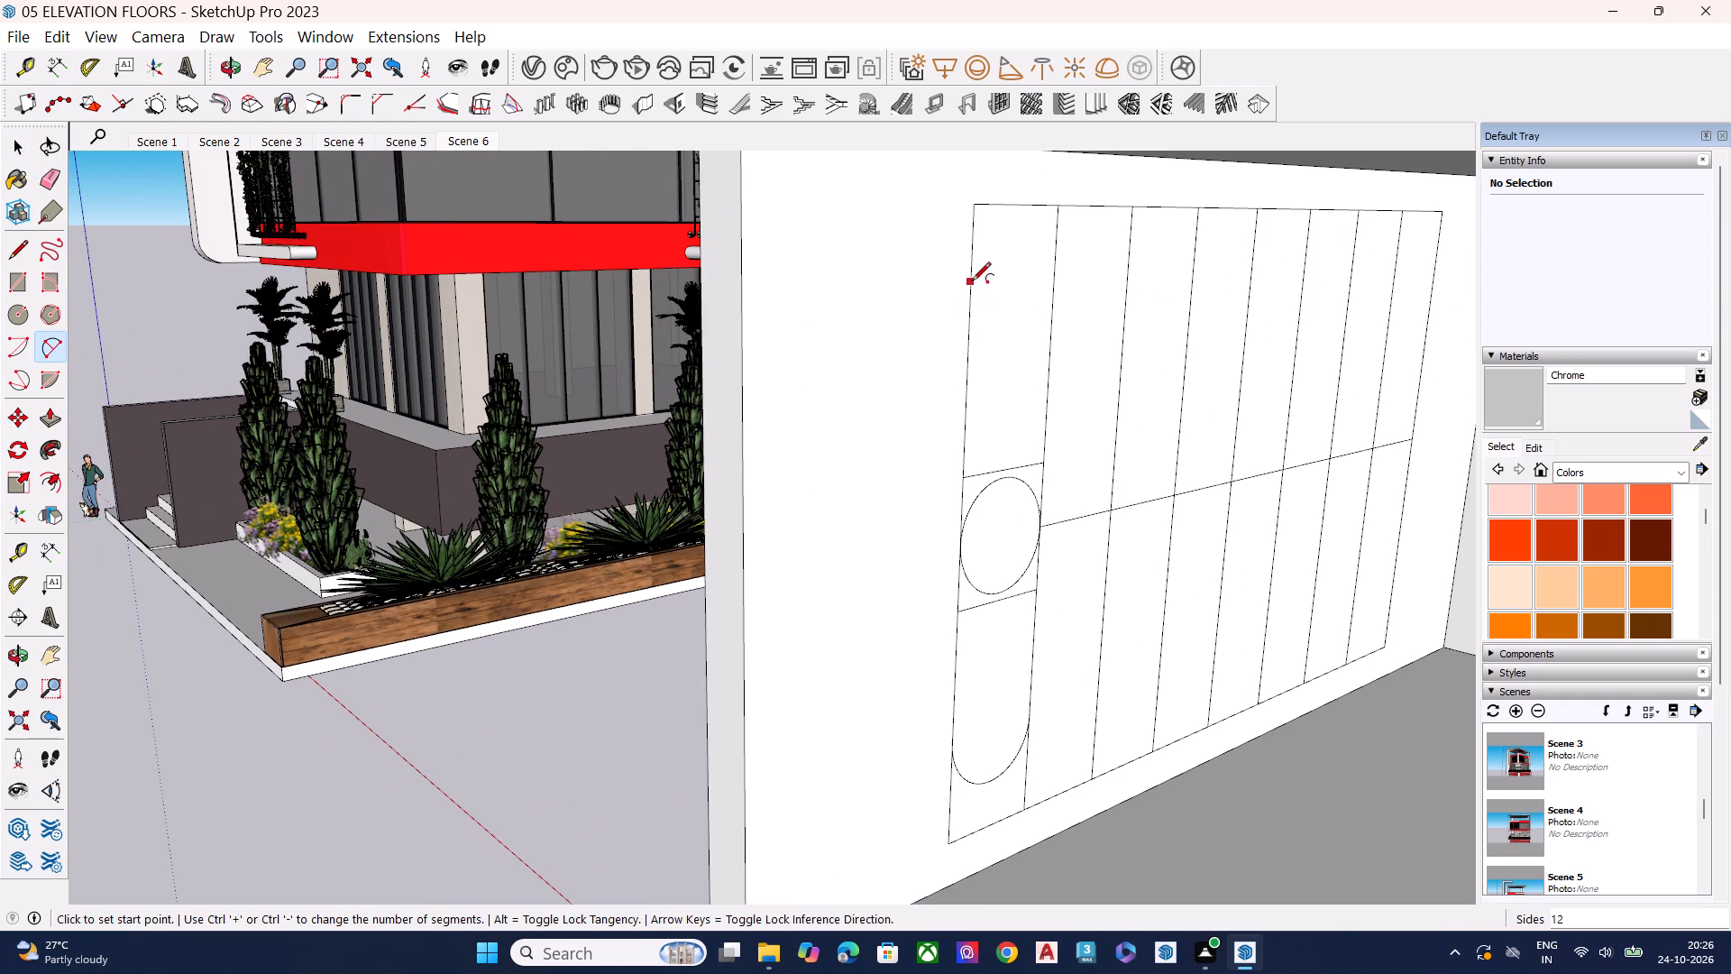
pyautogui.click(972, 295)
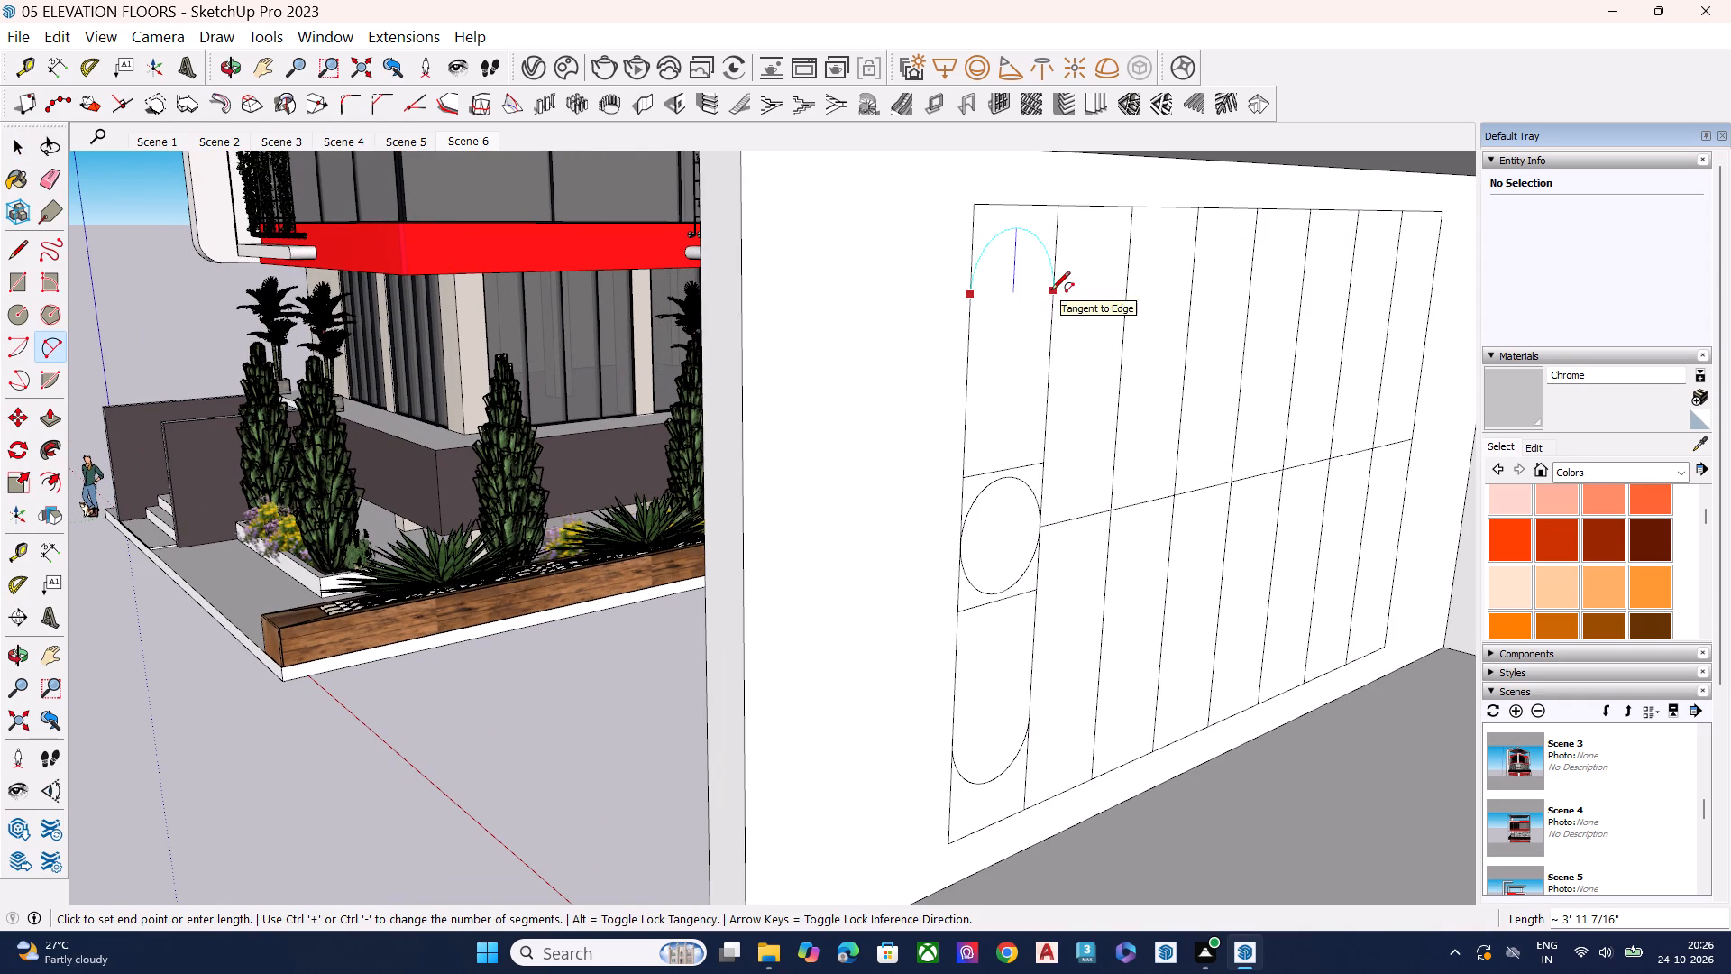
pyautogui.click(1051, 291)
pyautogui.scroll(5, 1023, 238)
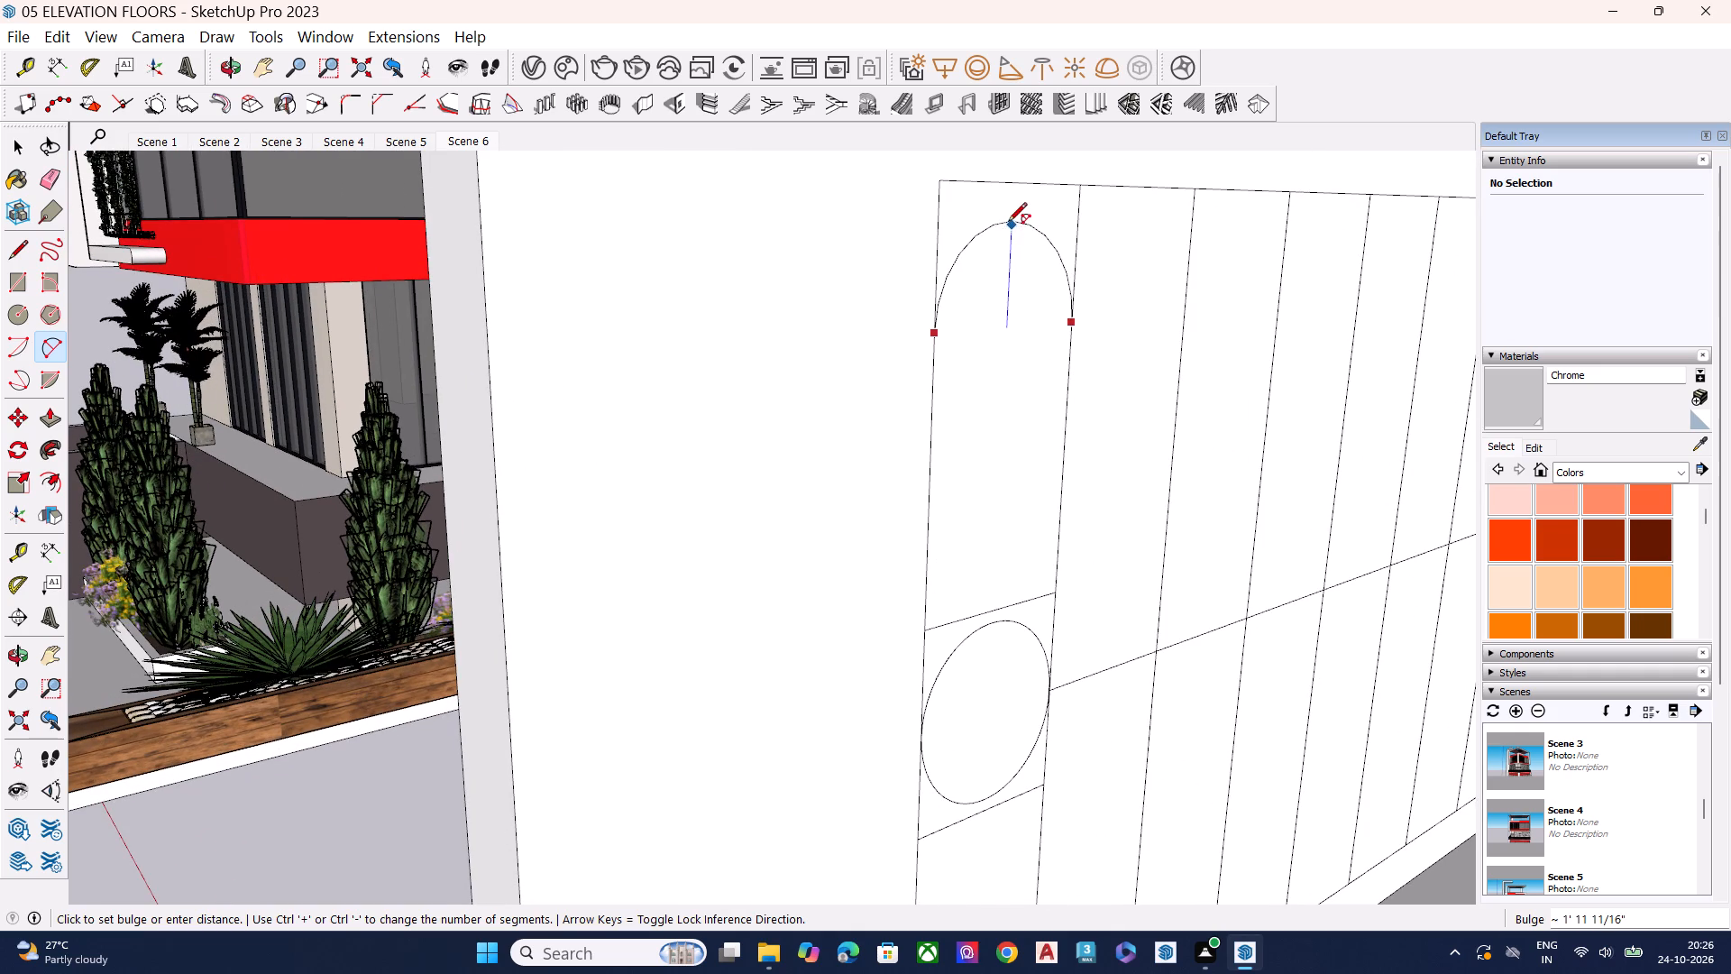
pyautogui.click(1011, 231)
pyautogui.press('space')
# Set the first column's top arc to 30 segments.
pyautogui.click(1013, 231)
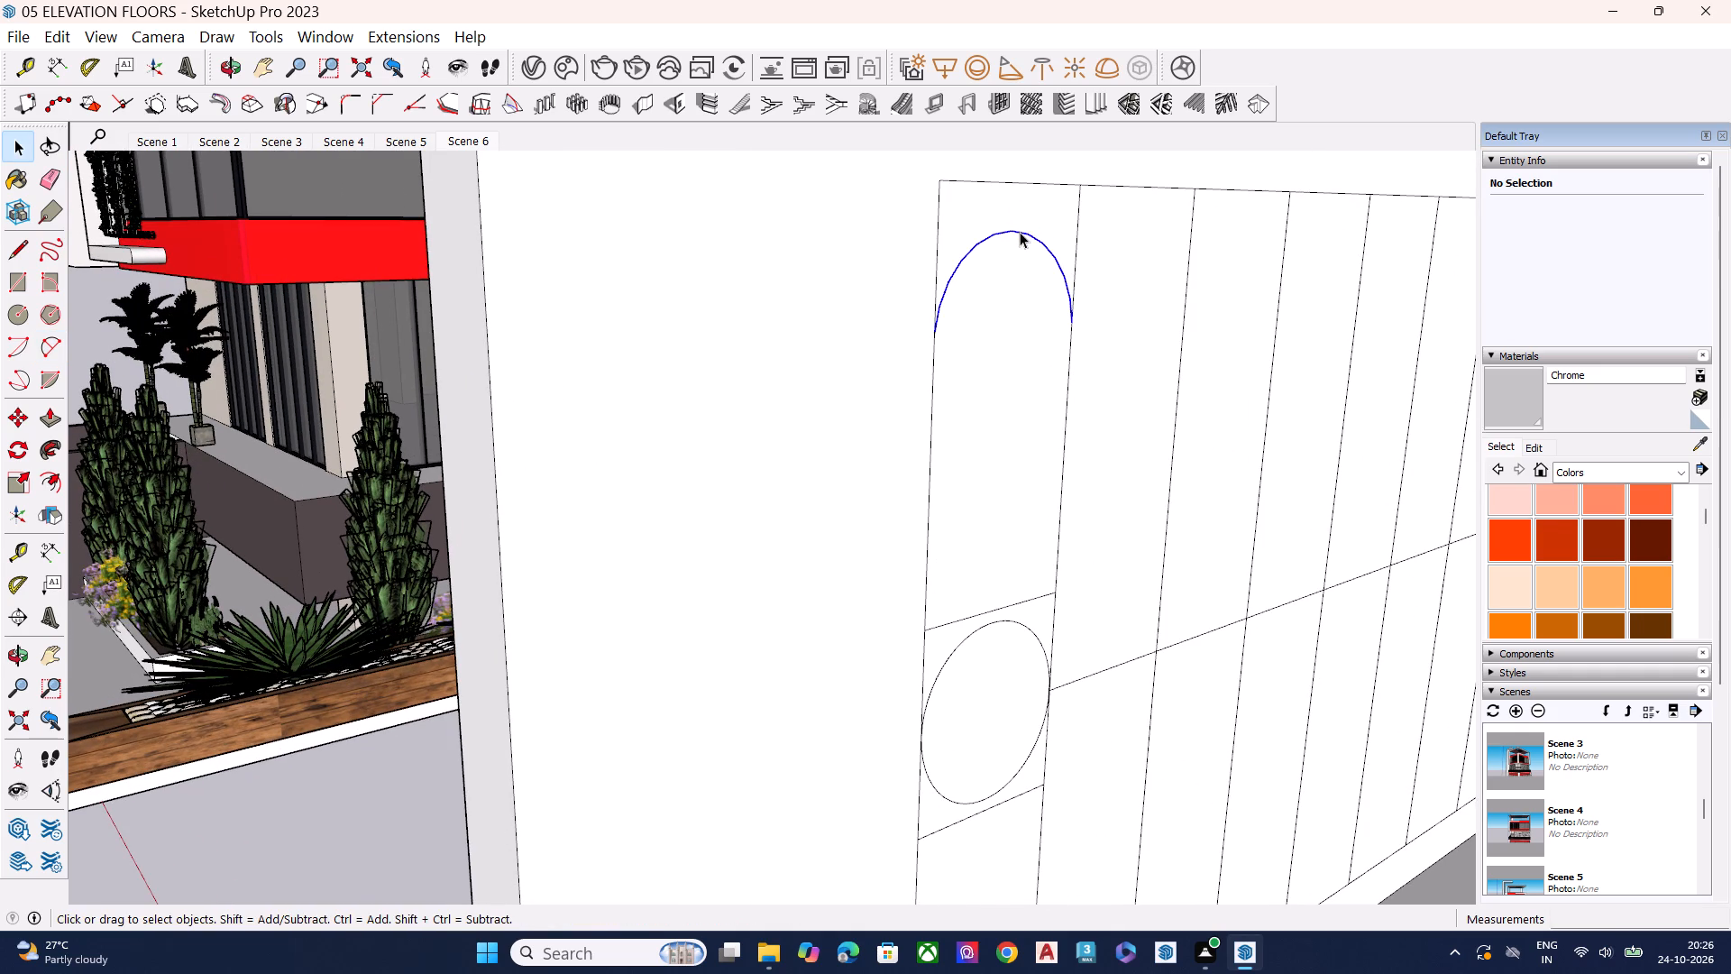
pyautogui.click(1626, 257)
pyautogui.press('BackSpace')
pyautogui.press('BackSpace')
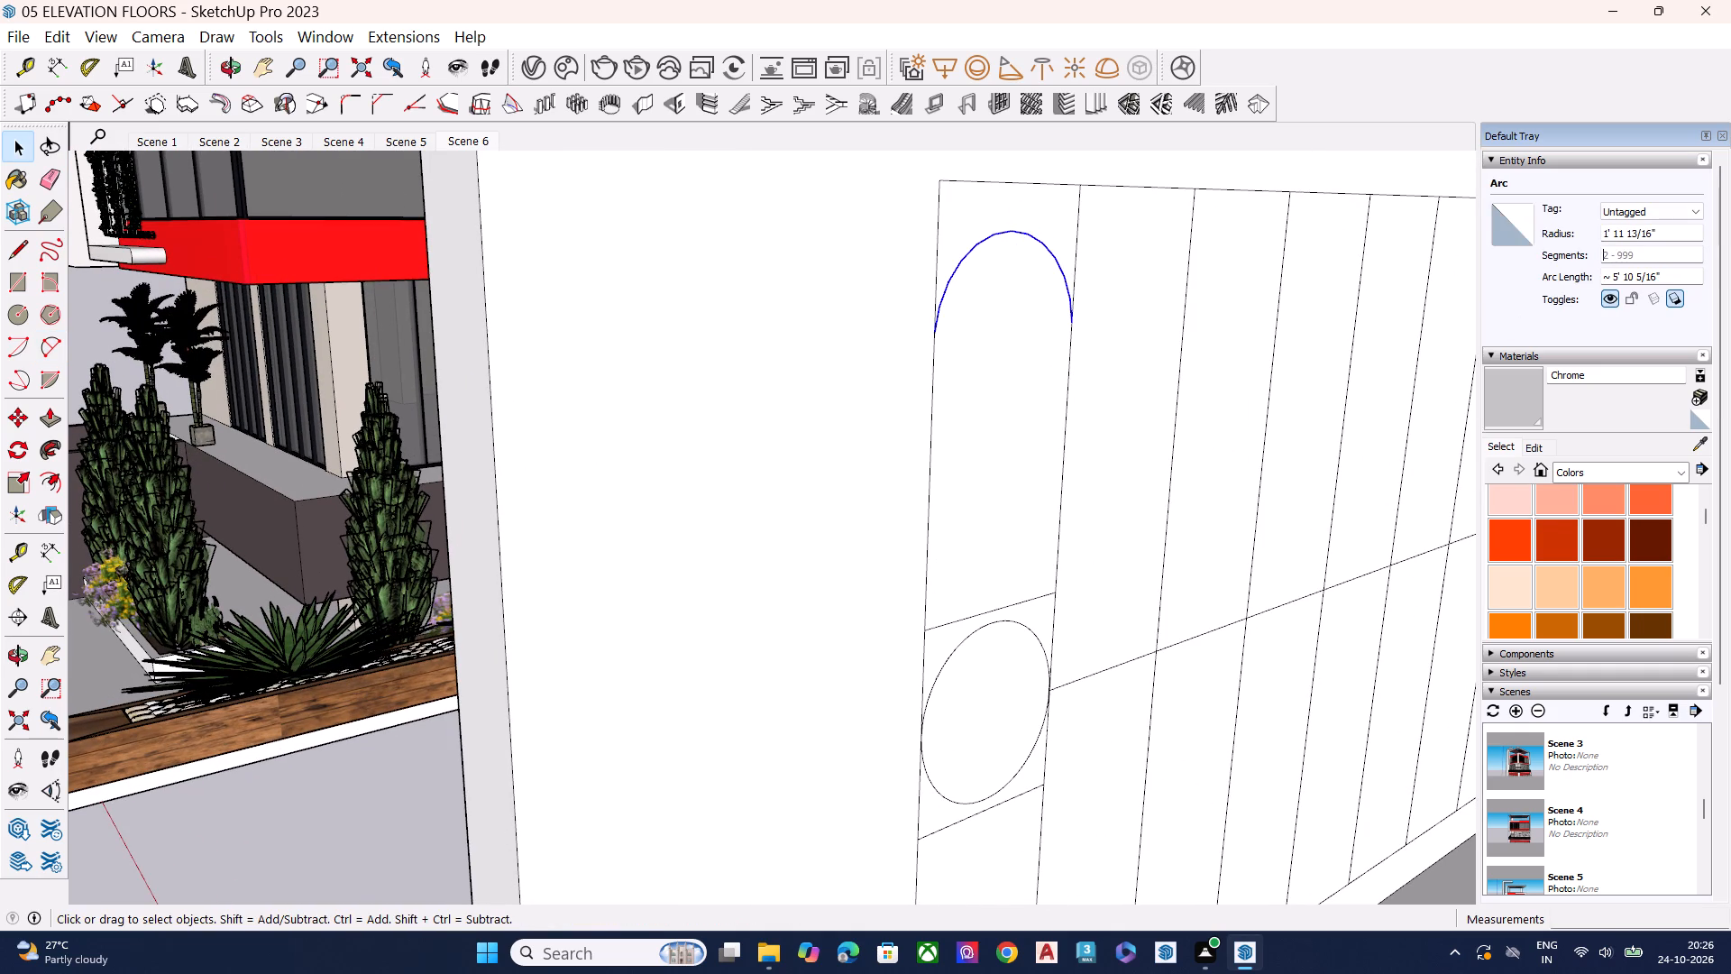
pyautogui.press('BackSpace')
pyautogui.press('BackSpace')
pyautogui.write('30')
pyautogui.press('Return')
pyautogui.press('space')
# Delete the two horizontal lines directly above and below the circle in the first column.
pyautogui.scroll(-8, 1244, 361)
pyautogui.moveTo(1080, 454); pyautogui.dragTo(1121, 428, button='middle')
pyautogui.scroll(5, 1077, 492)
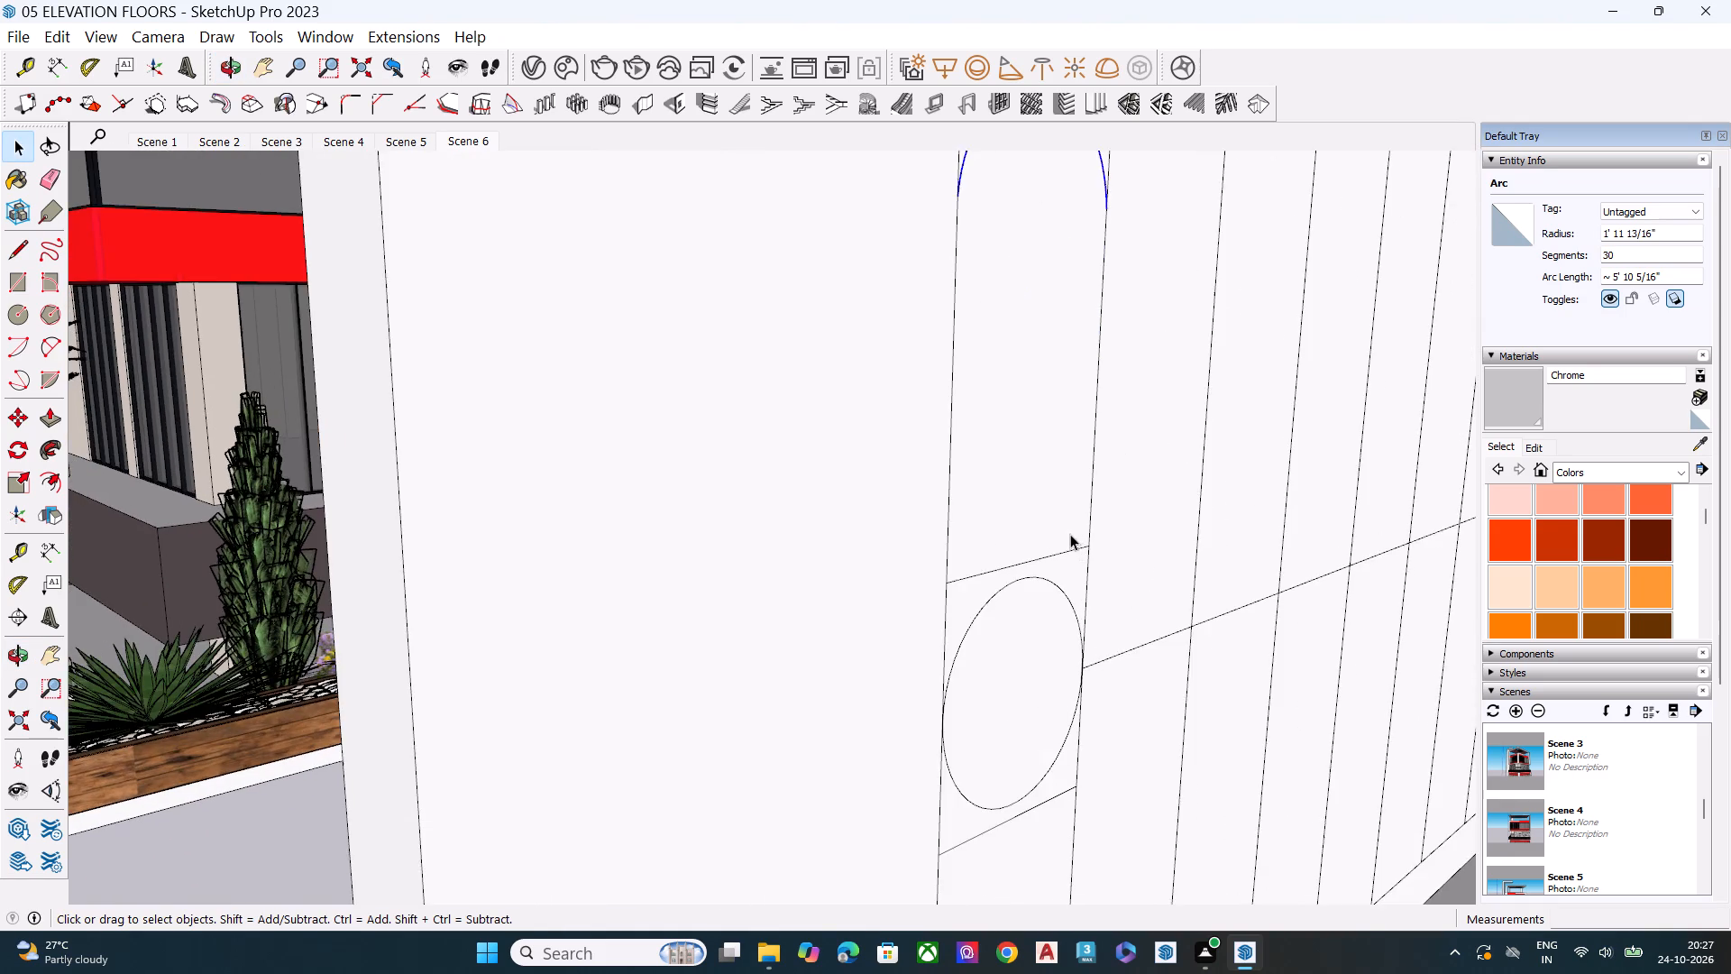
pyautogui.scroll(-9, 948, 401)
pyautogui.moveTo(1044, 503); pyautogui.dragTo(1008, 432, button='middle')
pyautogui.scroll(4, 1010, 441)
pyautogui.scroll(-1, 1006, 483)
pyautogui.scroll(3, 1006, 483)
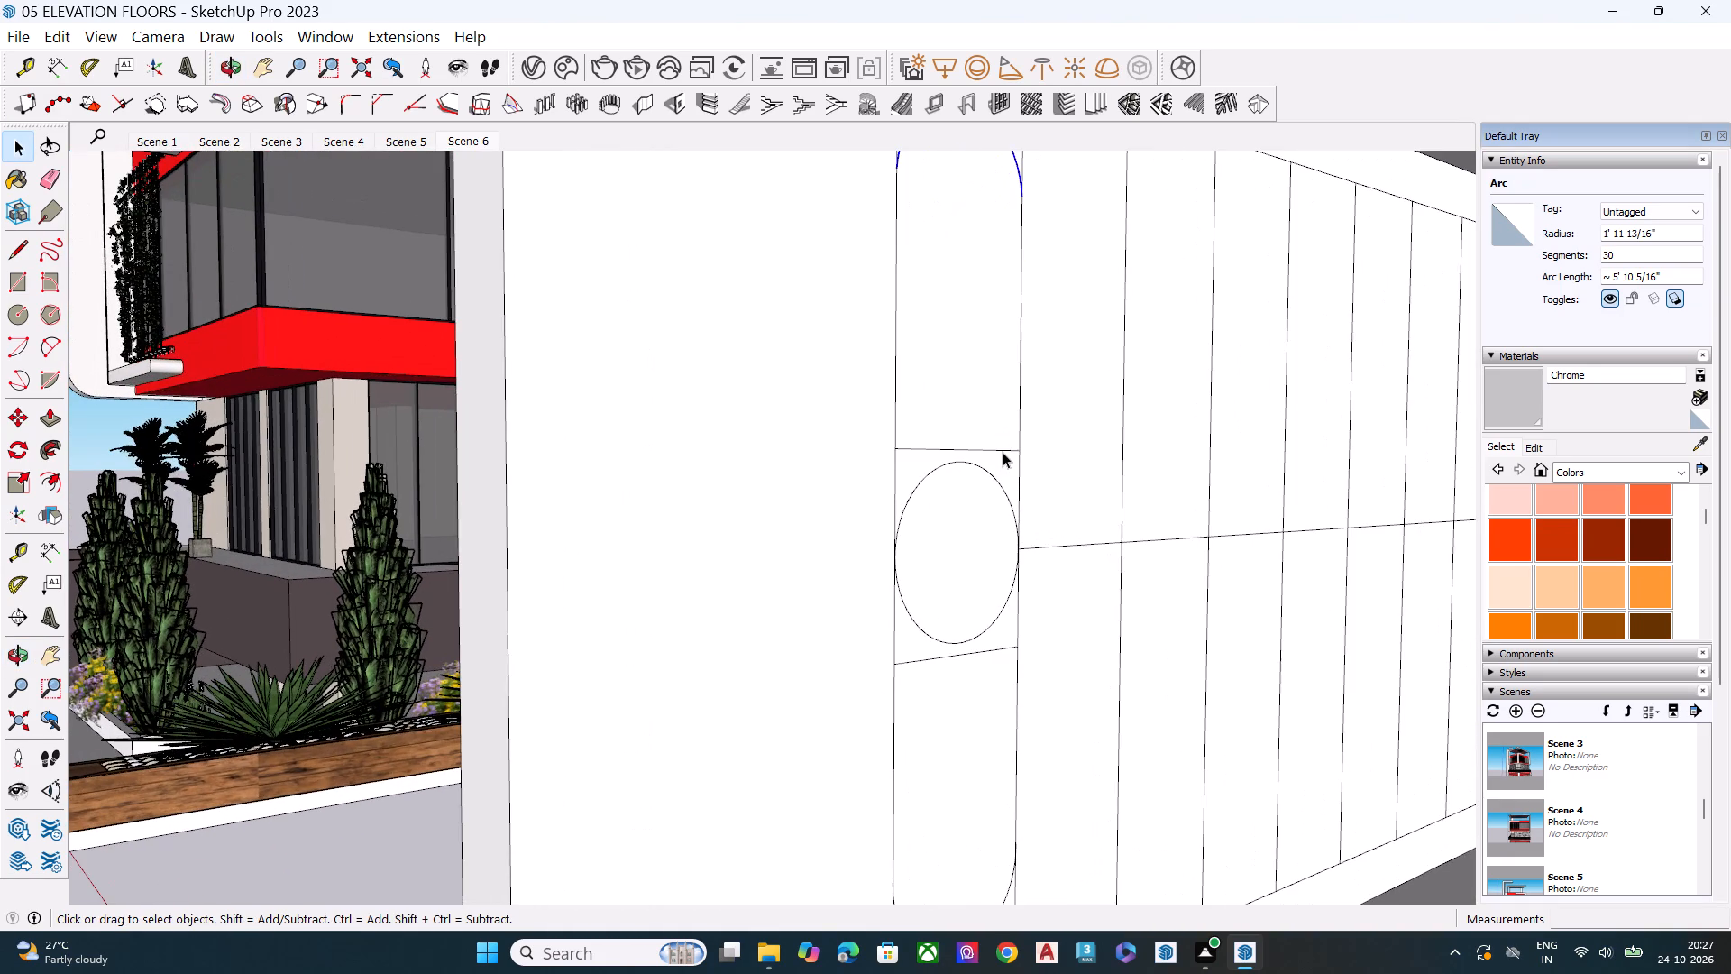
pyautogui.click(1005, 449)
pyautogui.press('Delete')
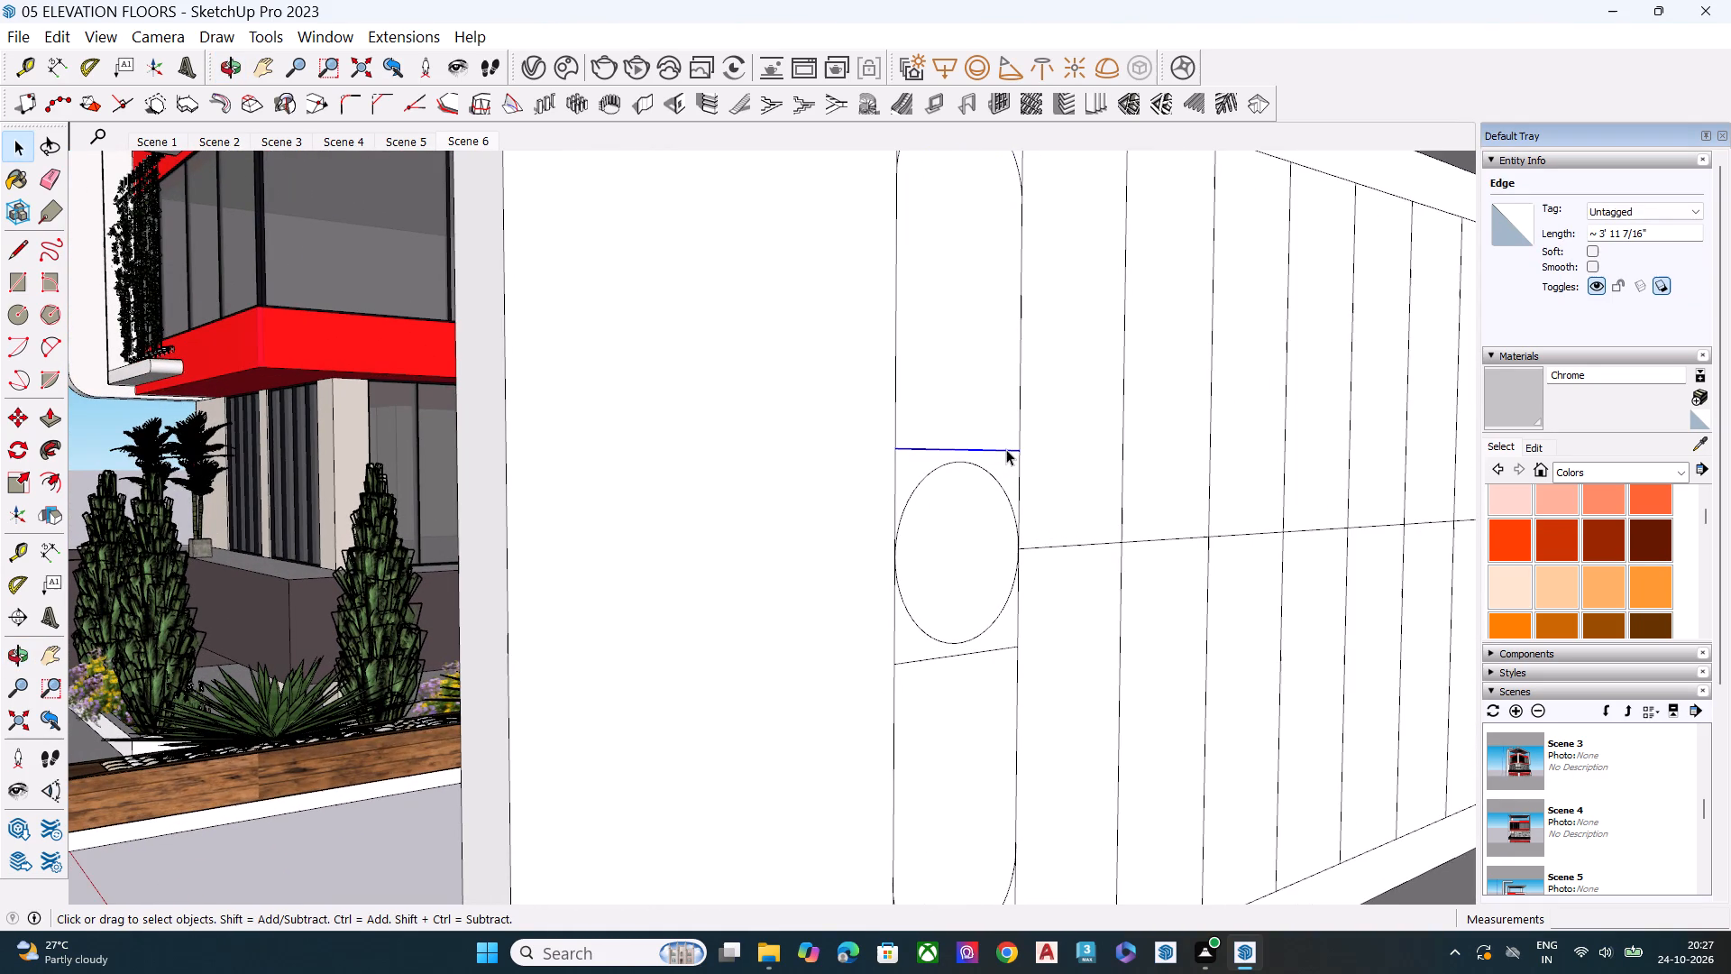
pyautogui.click(993, 653)
pyautogui.click(1003, 648)
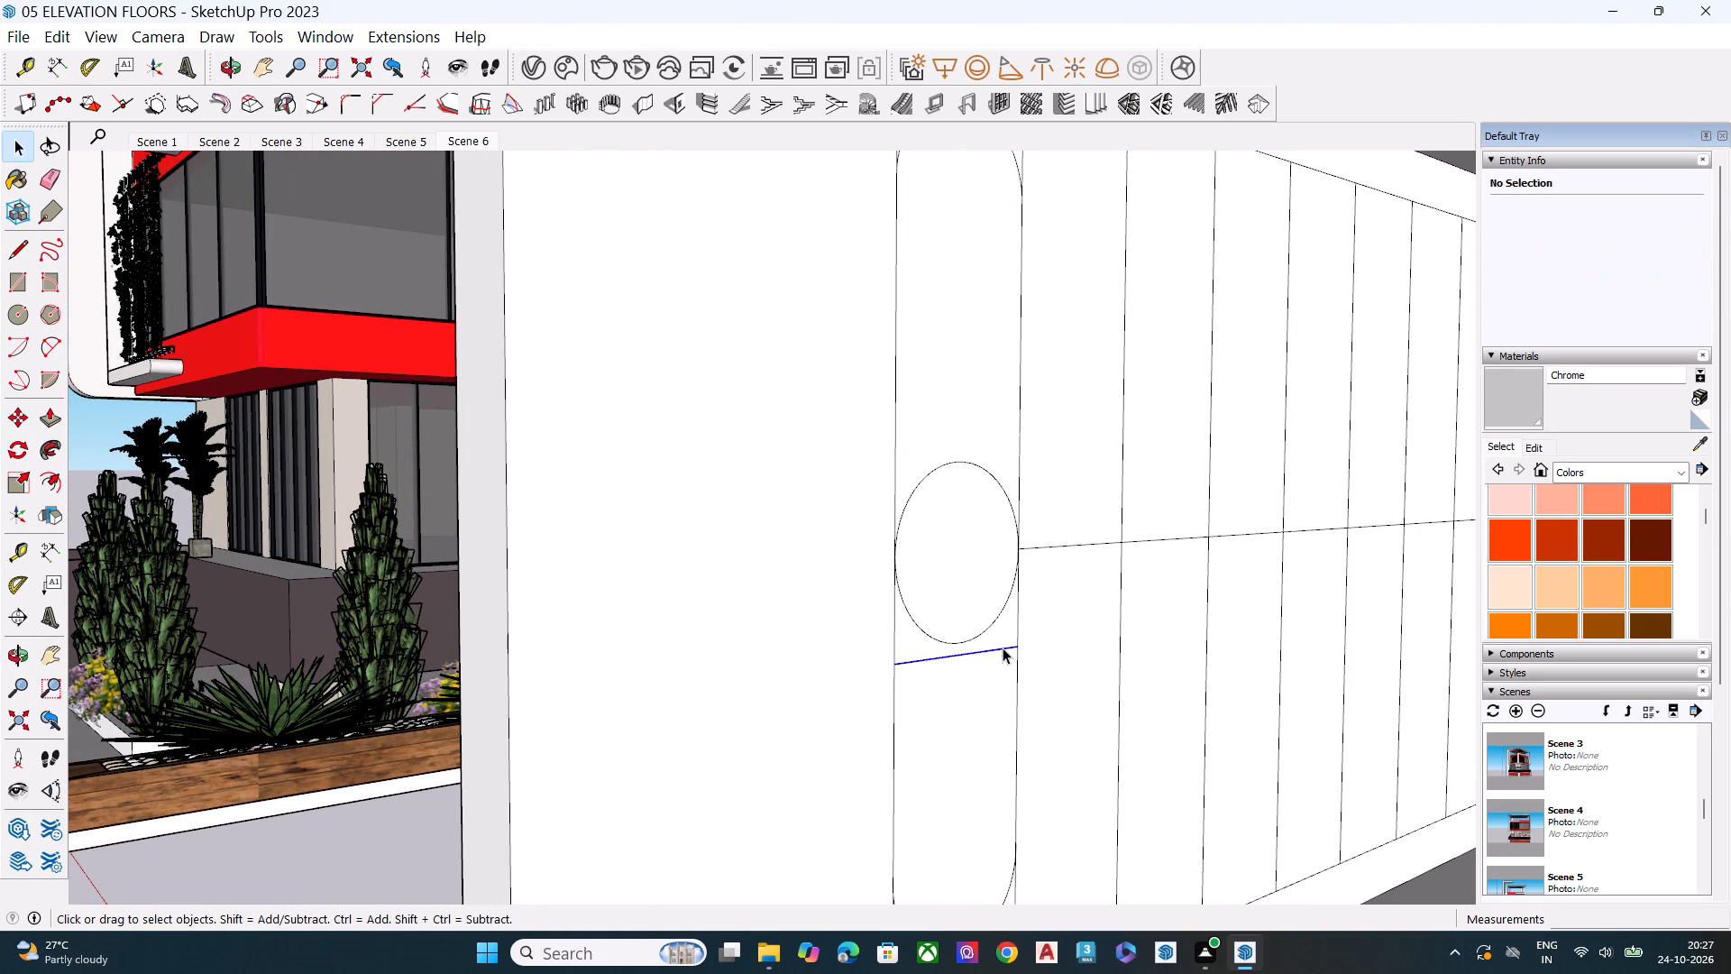
pyautogui.press('Delete')
# Push the circle's face in the first column a short distance into the wall.
pyautogui.click(966, 574)
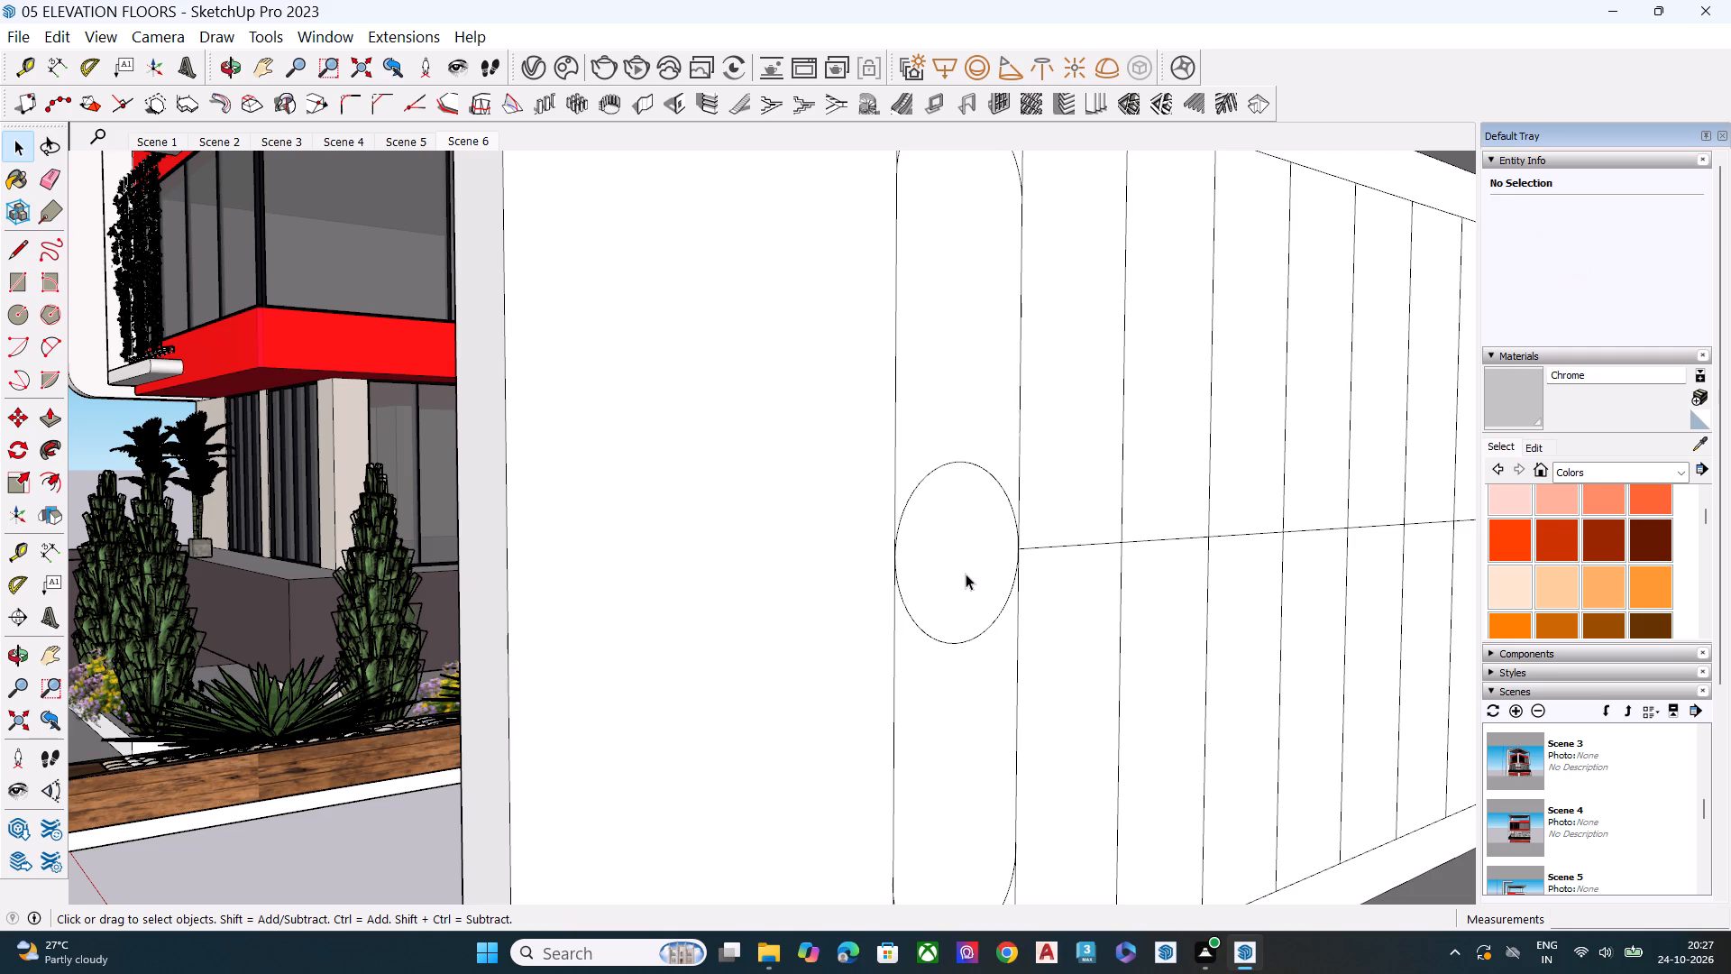
pyautogui.press('p')
pyautogui.click(966, 574)
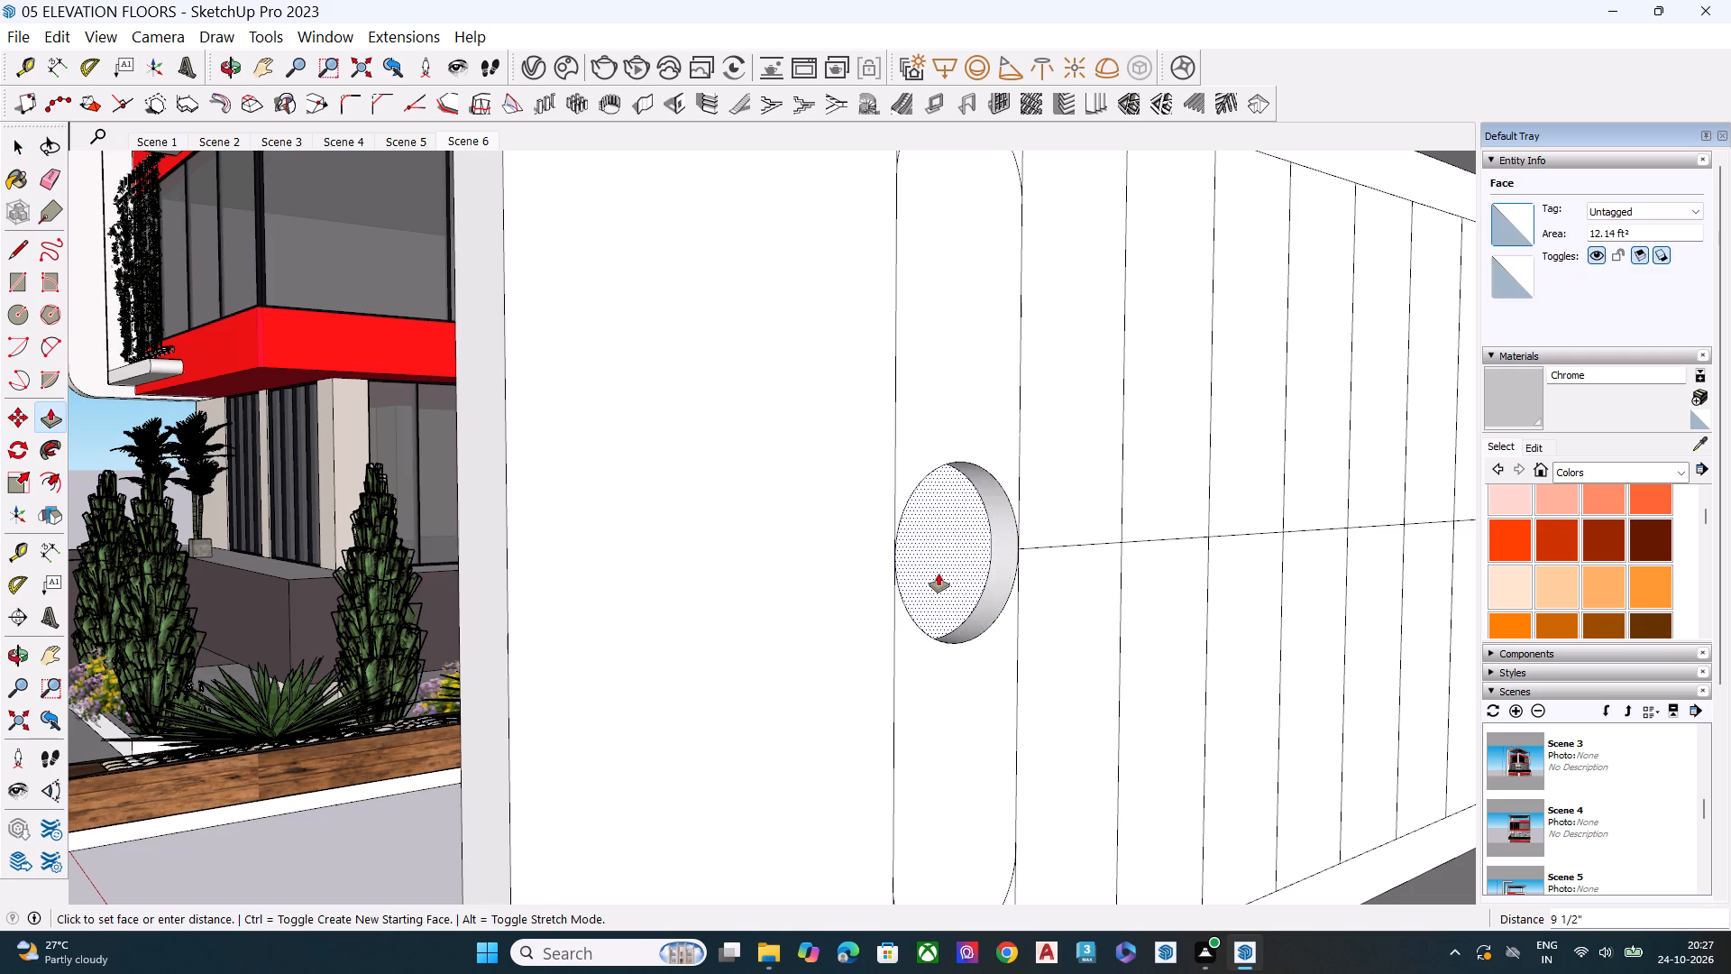
pyautogui.click(958, 577)
pyautogui.press('space')
# Pull the first column's round-ended face surrounding the circle outward by about 2 1/4".
pyautogui.click(979, 708)
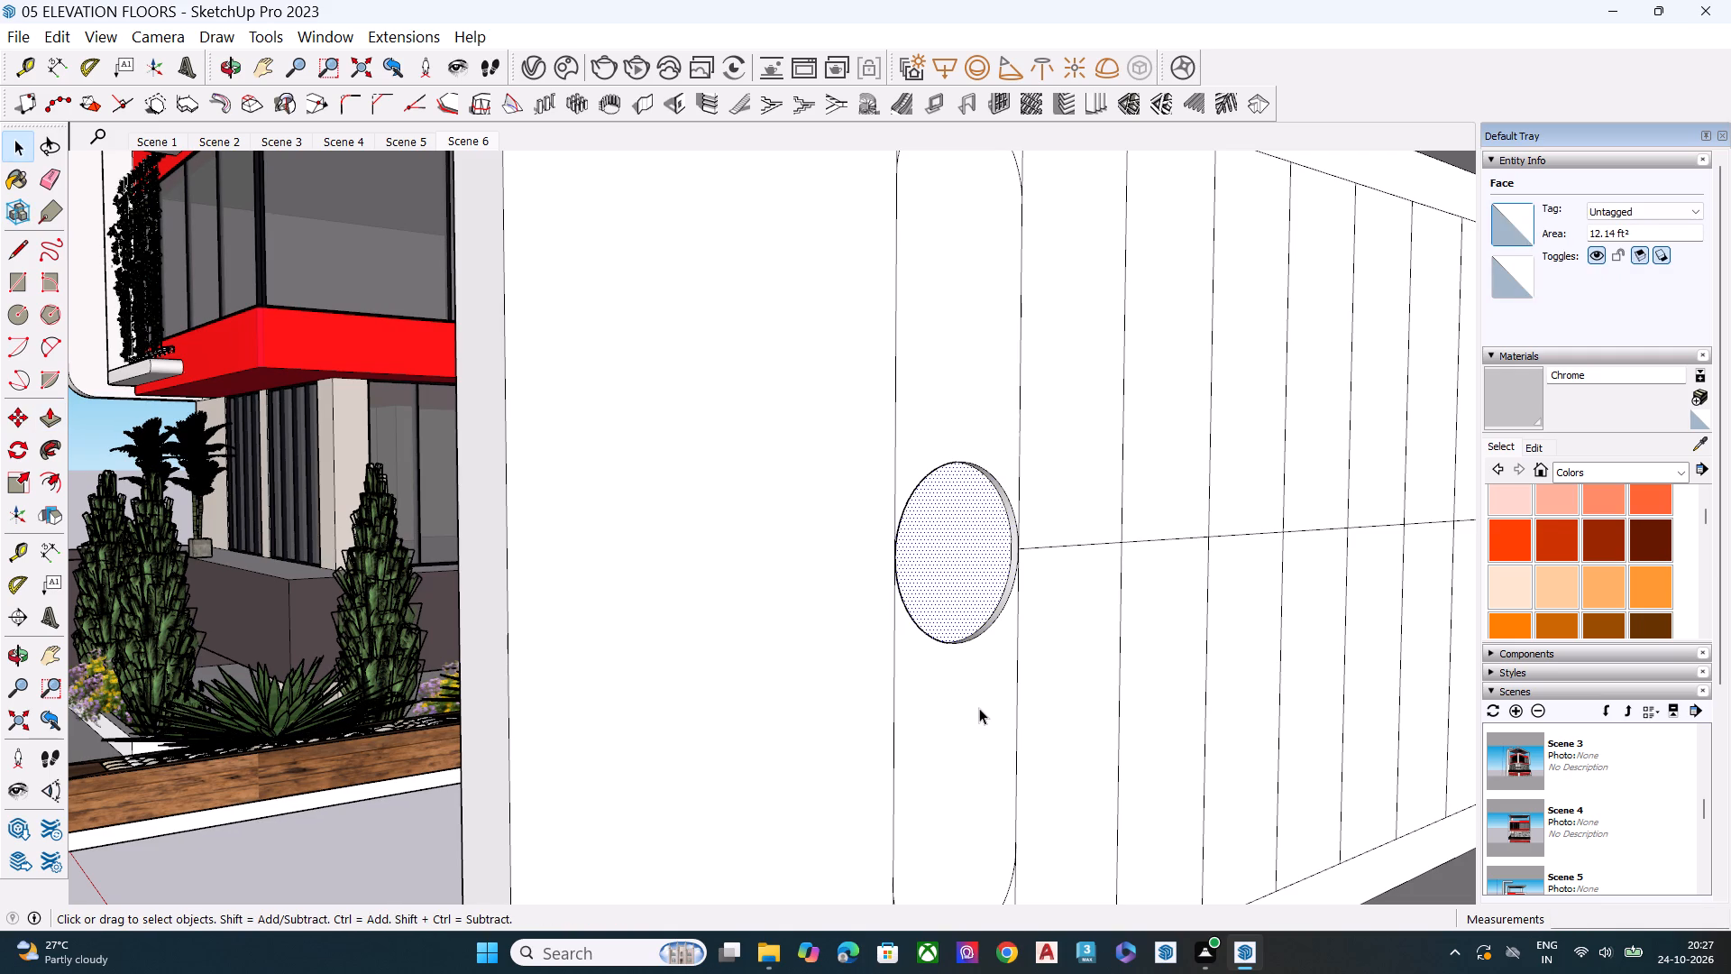
pyautogui.press('p')
pyautogui.click(975, 708)
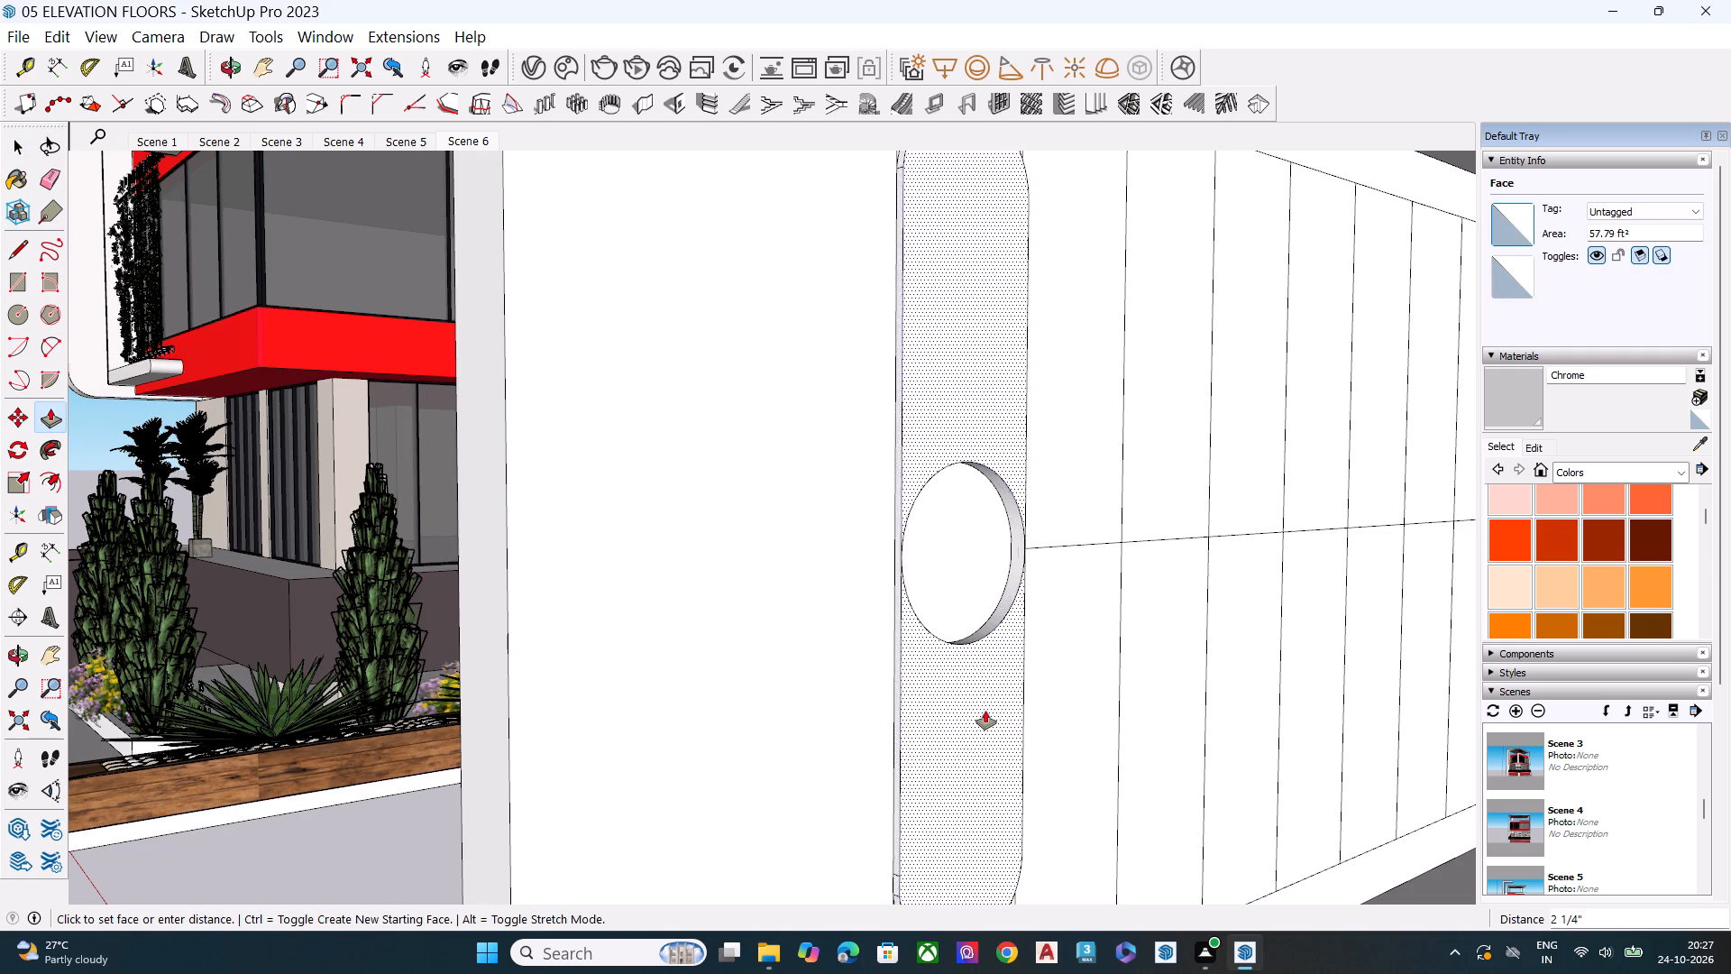
pyautogui.click(985, 711)
pyautogui.press('space')
# Pull the first column's round-ended face farther out from the wall, leaving the circle recessed within it.
pyautogui.scroll(-4, 956, 564)
pyautogui.scroll(1, 963, 562)
pyautogui.scroll(-4, 963, 562)
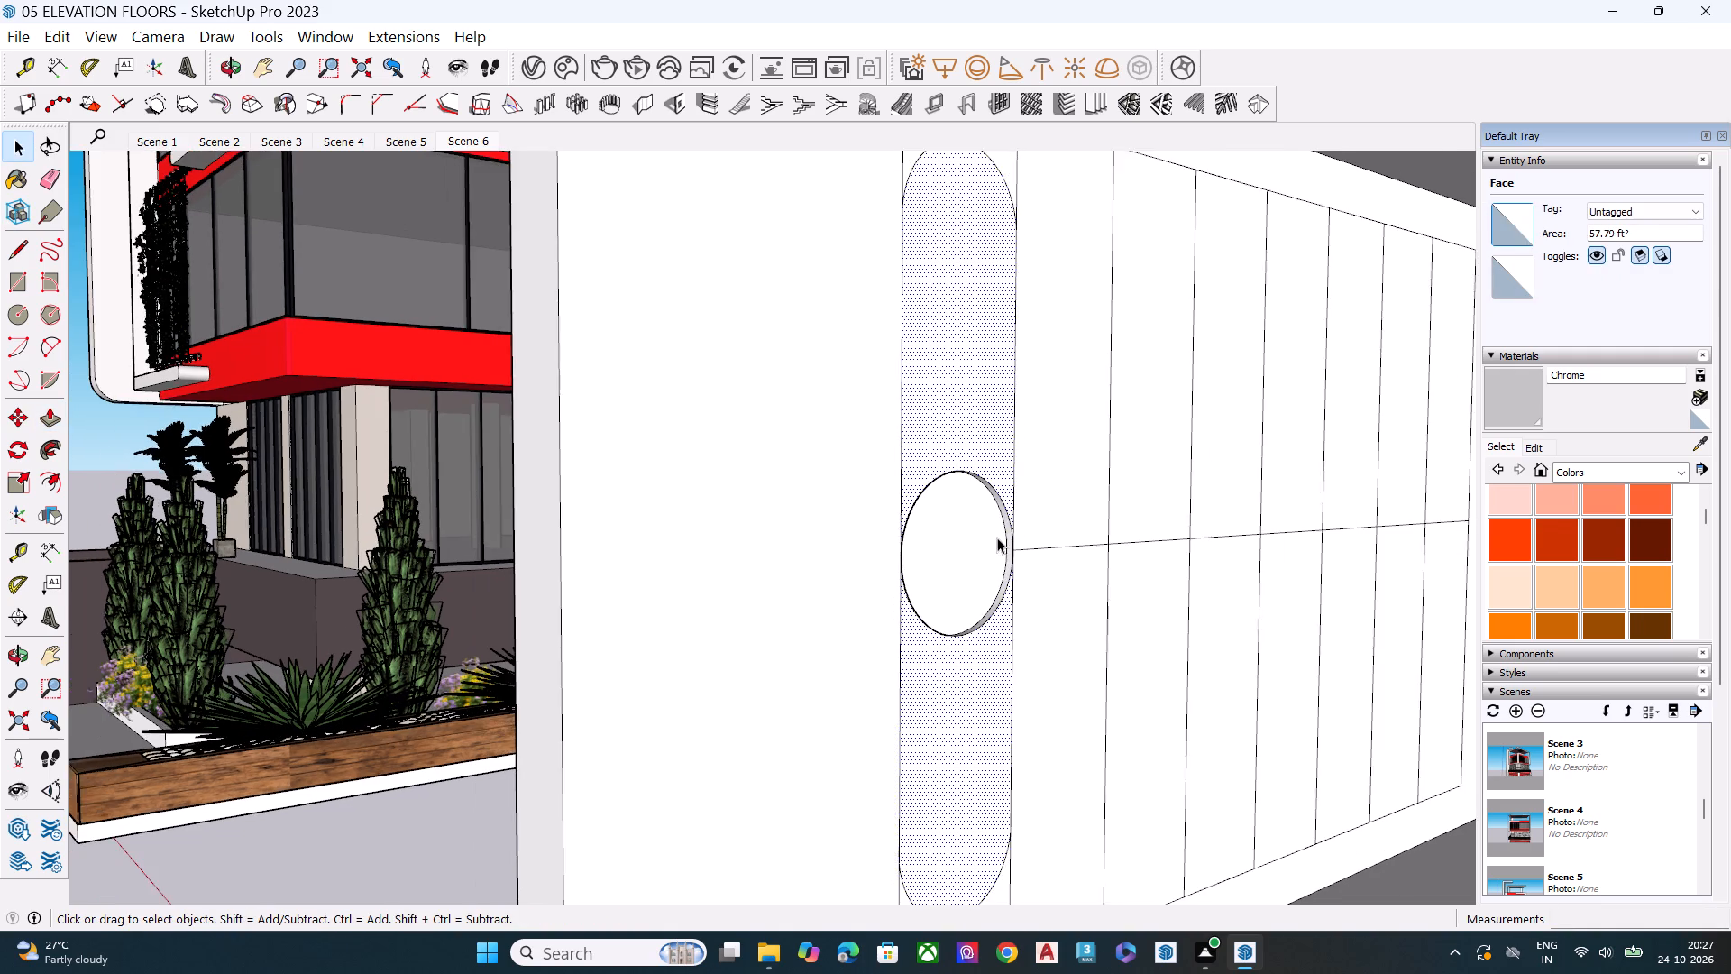
pyautogui.scroll(-7, 990, 565)
pyautogui.press('p')
pyautogui.click(964, 660)
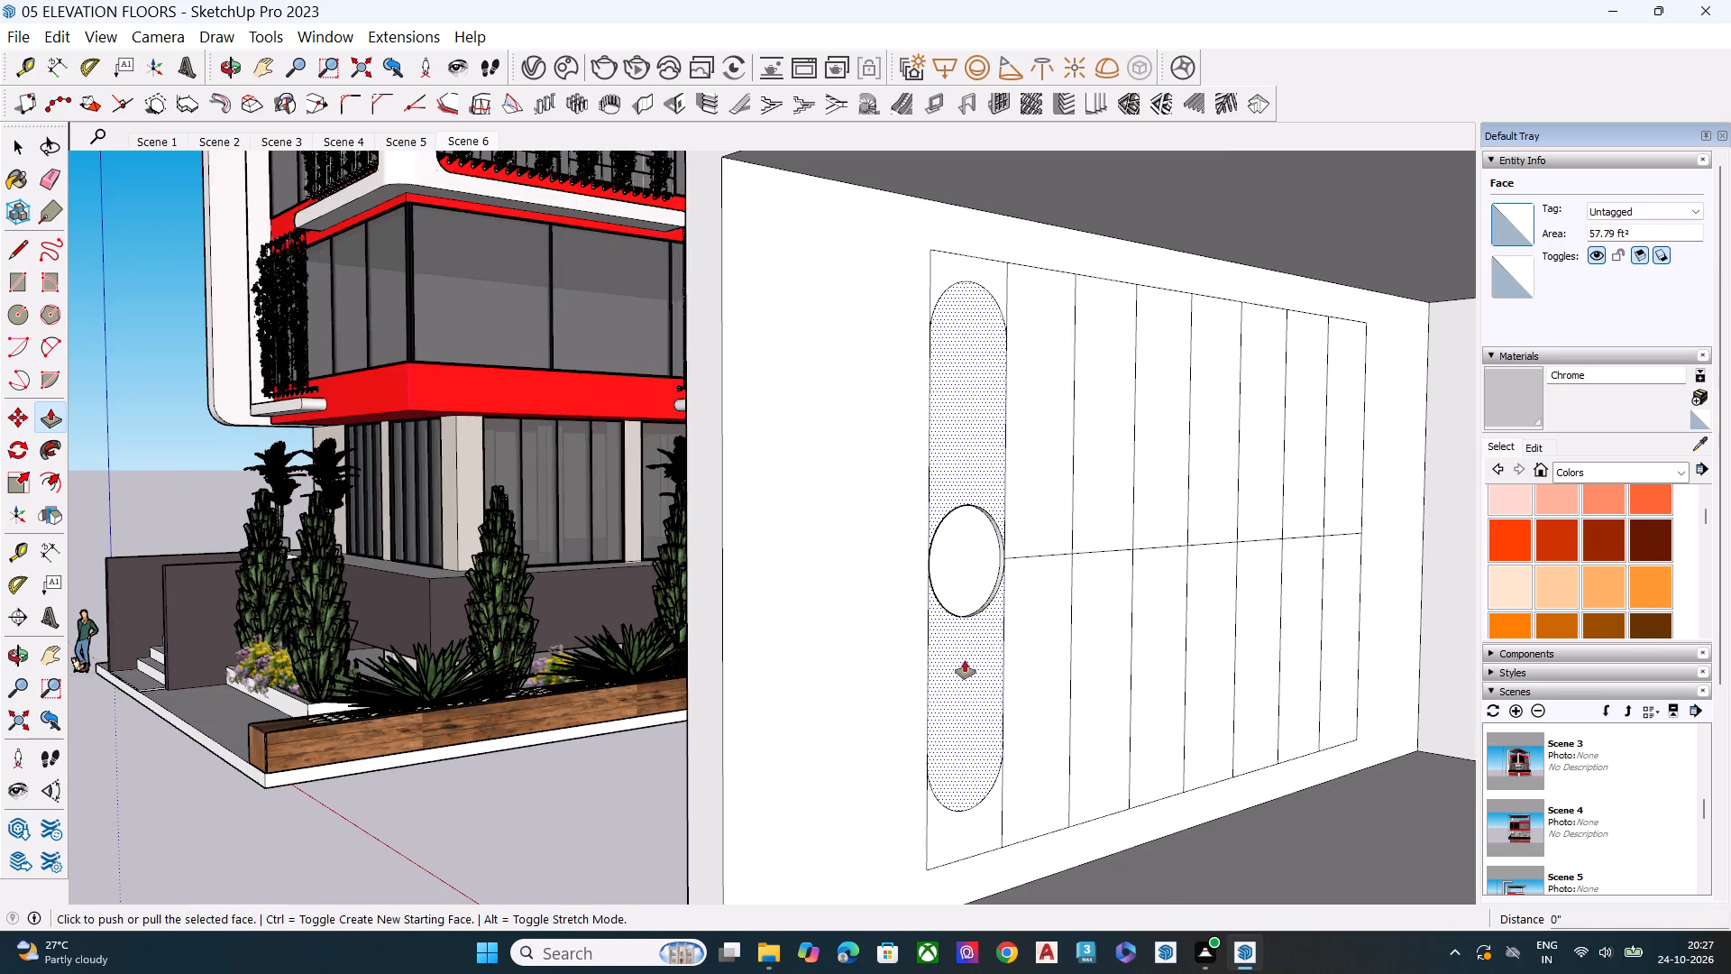
pyautogui.click(979, 660)
pyautogui.press('space')
pyautogui.click(583, 792)
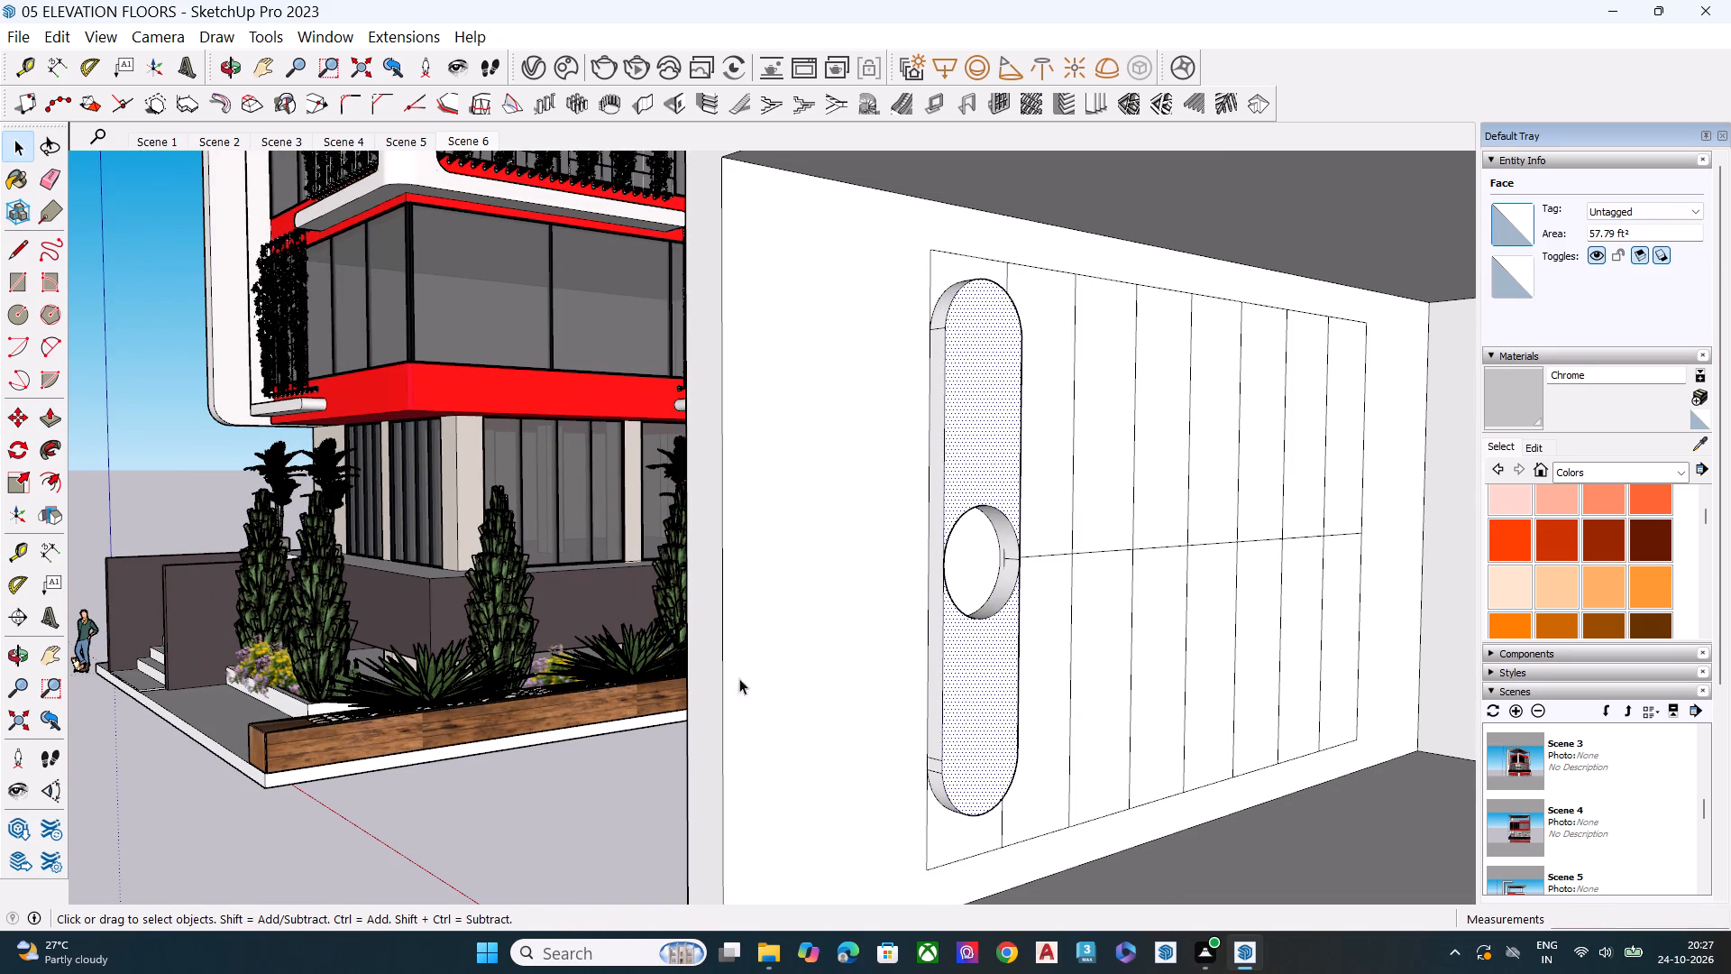
# Inspect the raised round-ended column and its recessed circle from several angles.
pyautogui.scroll(-5, 929, 582)
pyautogui.moveTo(1048, 586); pyautogui.dragTo(1107, 526, button='middle')
pyautogui.moveTo(1052, 547); pyautogui.dragTo(1003, 586, button='middle')
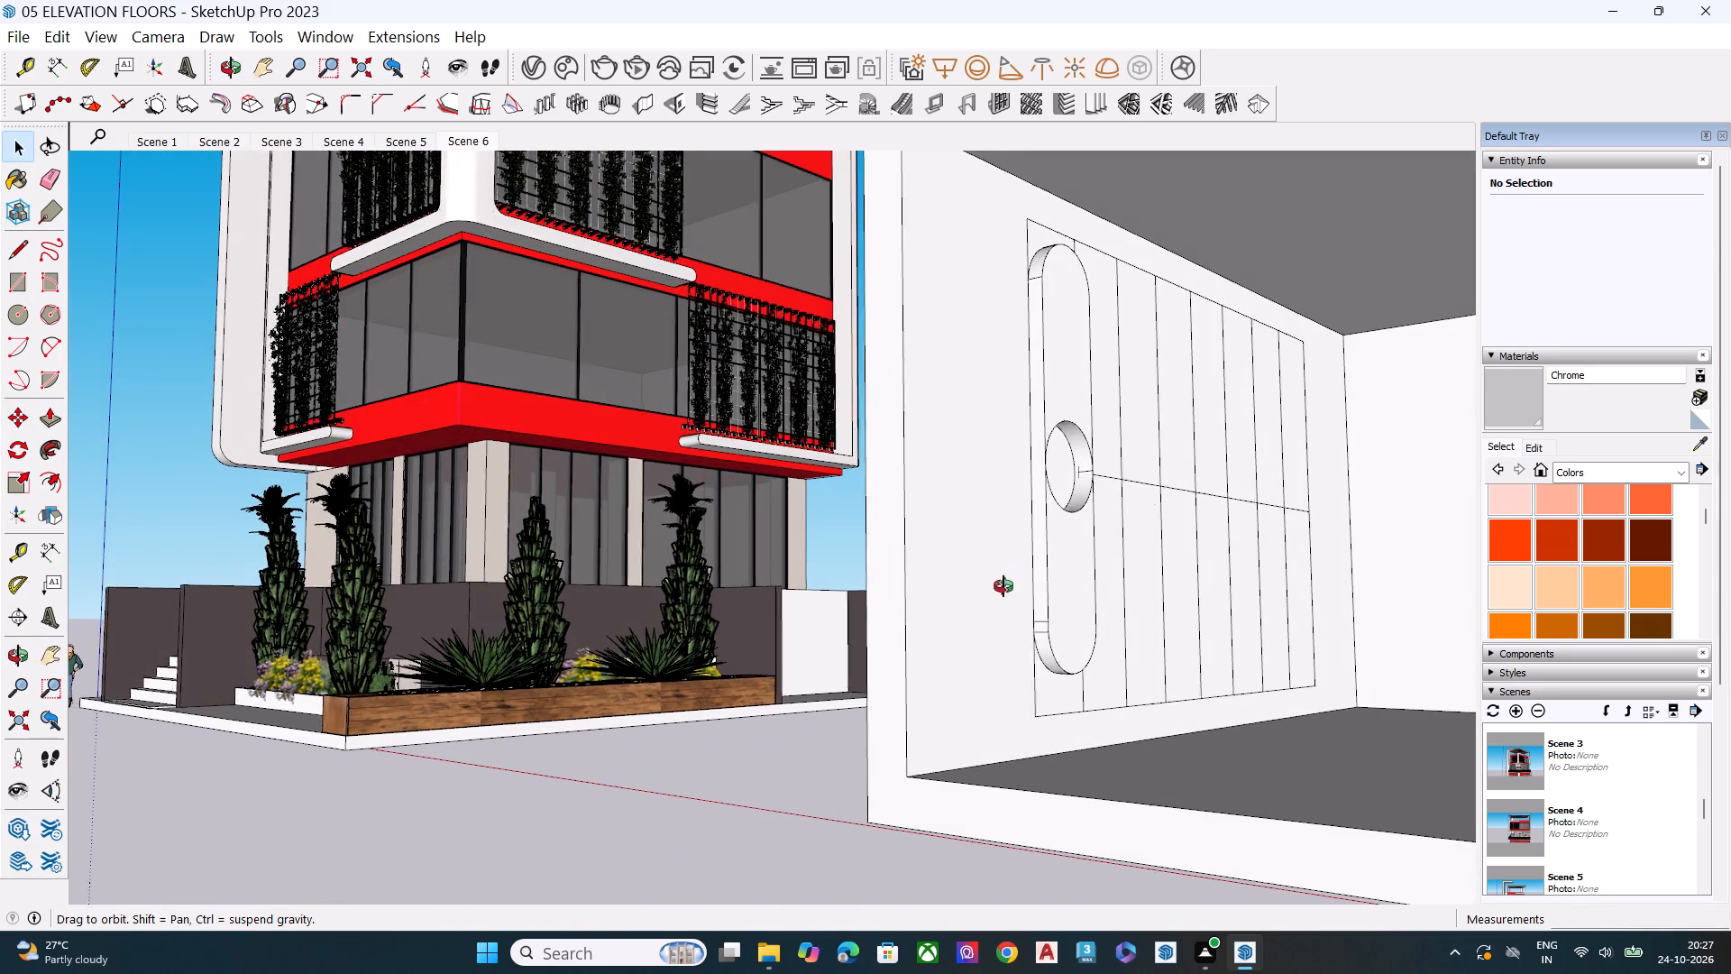
pyautogui.moveTo(1003, 586); pyautogui.dragTo(944, 643, button='middle')
pyautogui.scroll(3, 969, 465)
pyautogui.scroll(-2, 969, 465)
pyautogui.scroll(2, 969, 465)
pyautogui.scroll(-6, 1147, 688)
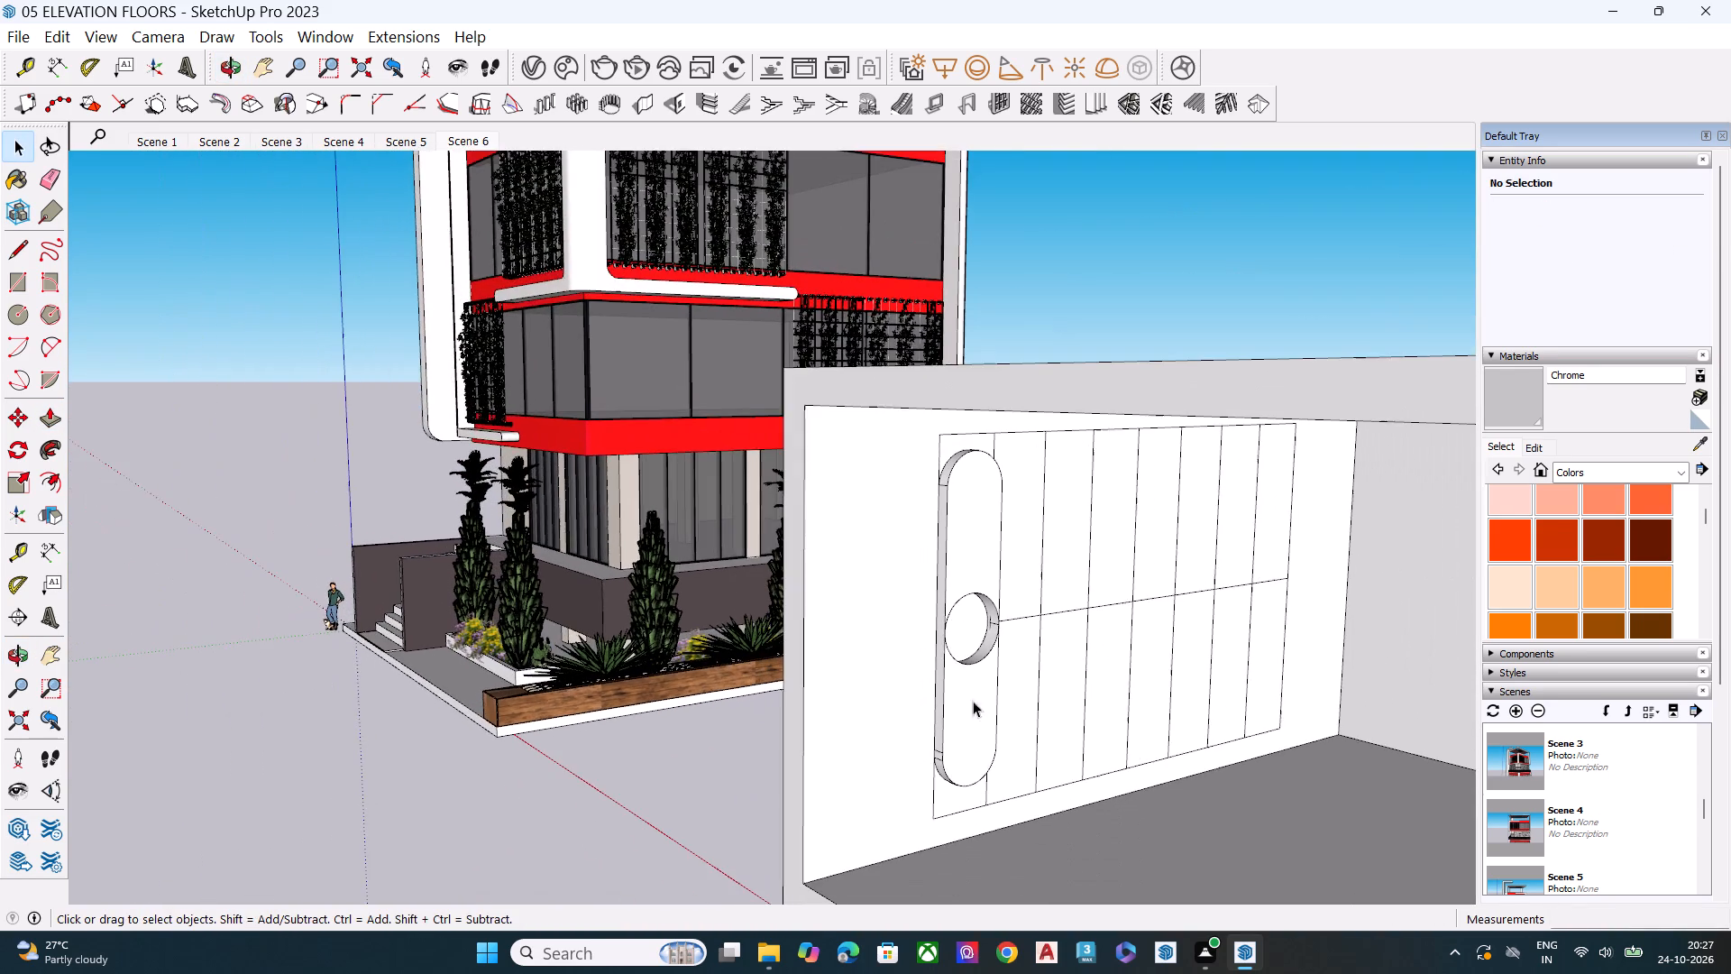
pyautogui.moveTo(971, 740); pyautogui.dragTo(948, 666, button='middle')
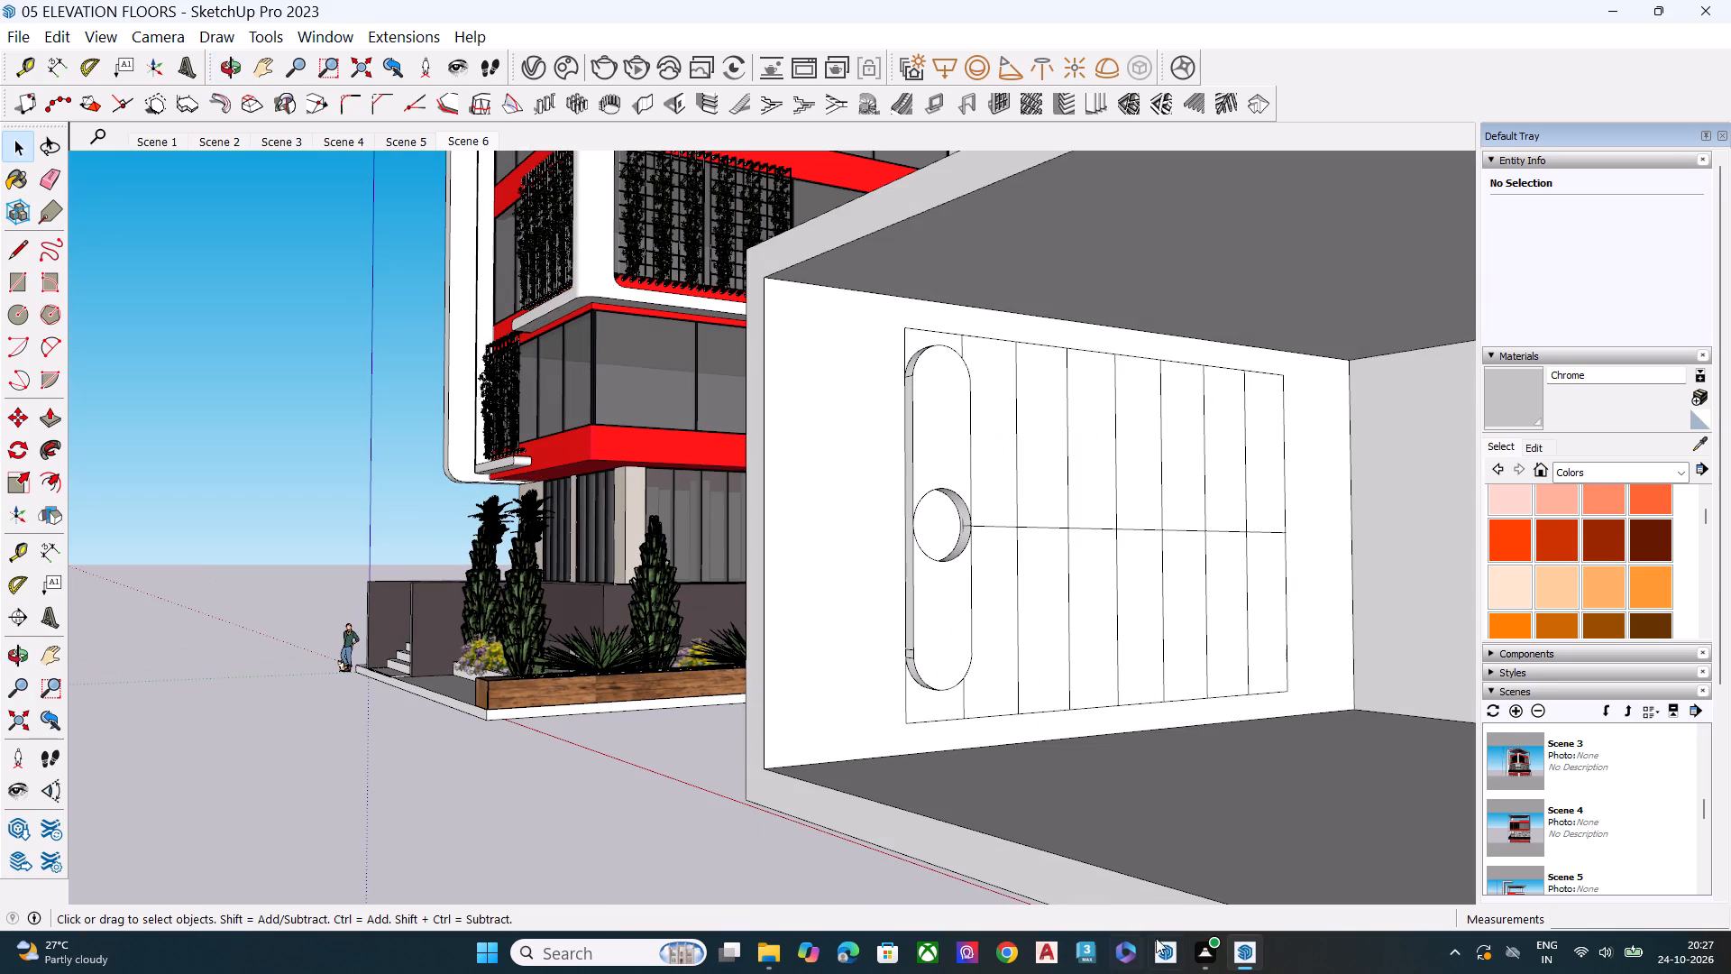
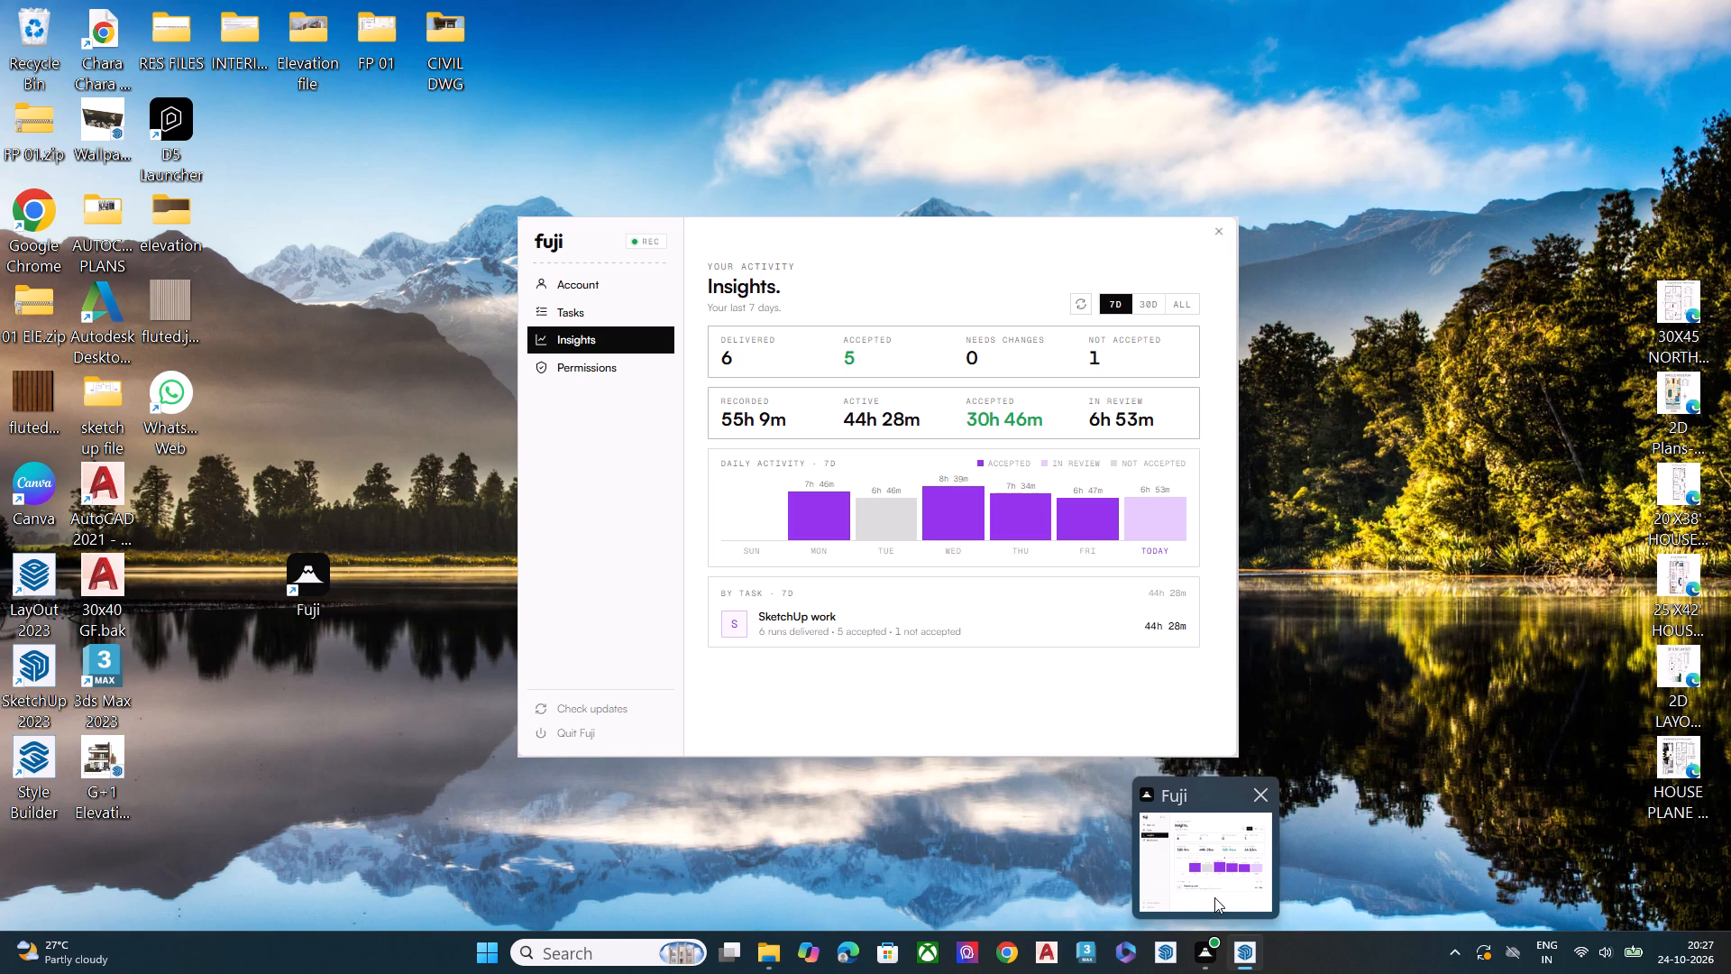
# Erase the horizontal centre line's segment crossing the second column beside the first column's circle.
pyautogui.scroll(-6, 722, 629)
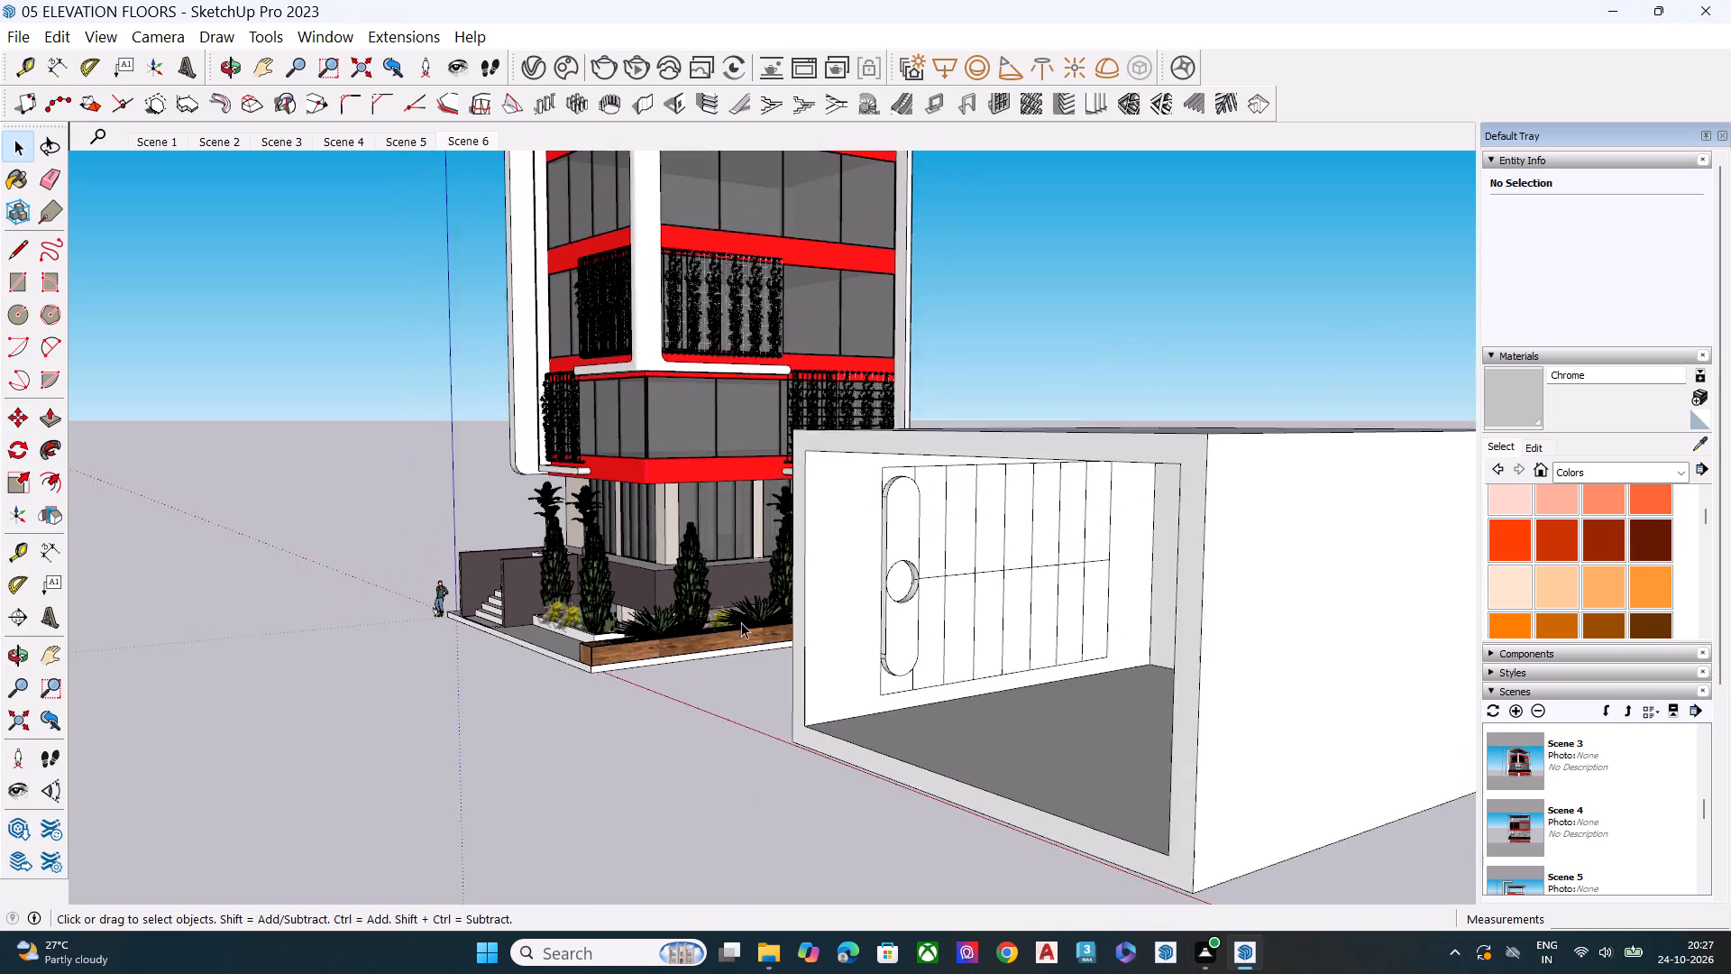
pyautogui.moveTo(1031, 628); pyautogui.dragTo(1096, 541, button='middle')
pyautogui.scroll(9, 1061, 545)
pyautogui.press('space')
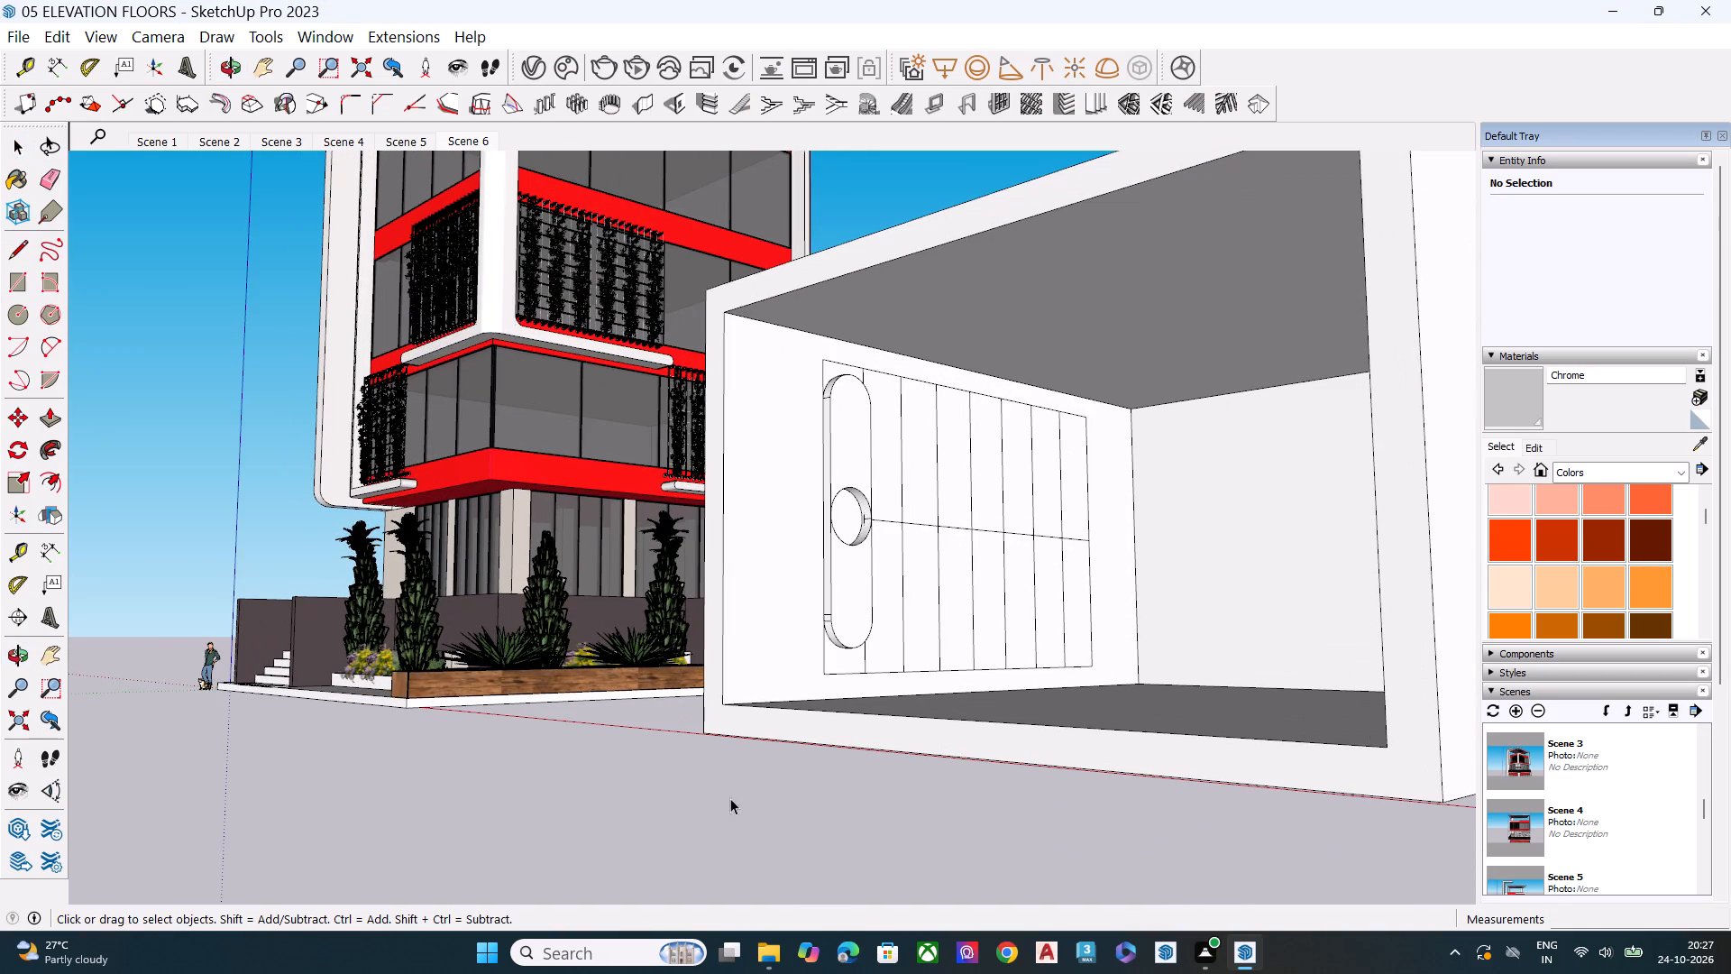
pyautogui.click(718, 843)
pyautogui.scroll(7, 834, 552)
pyautogui.scroll(-4, 876, 508)
pyautogui.scroll(5, 876, 505)
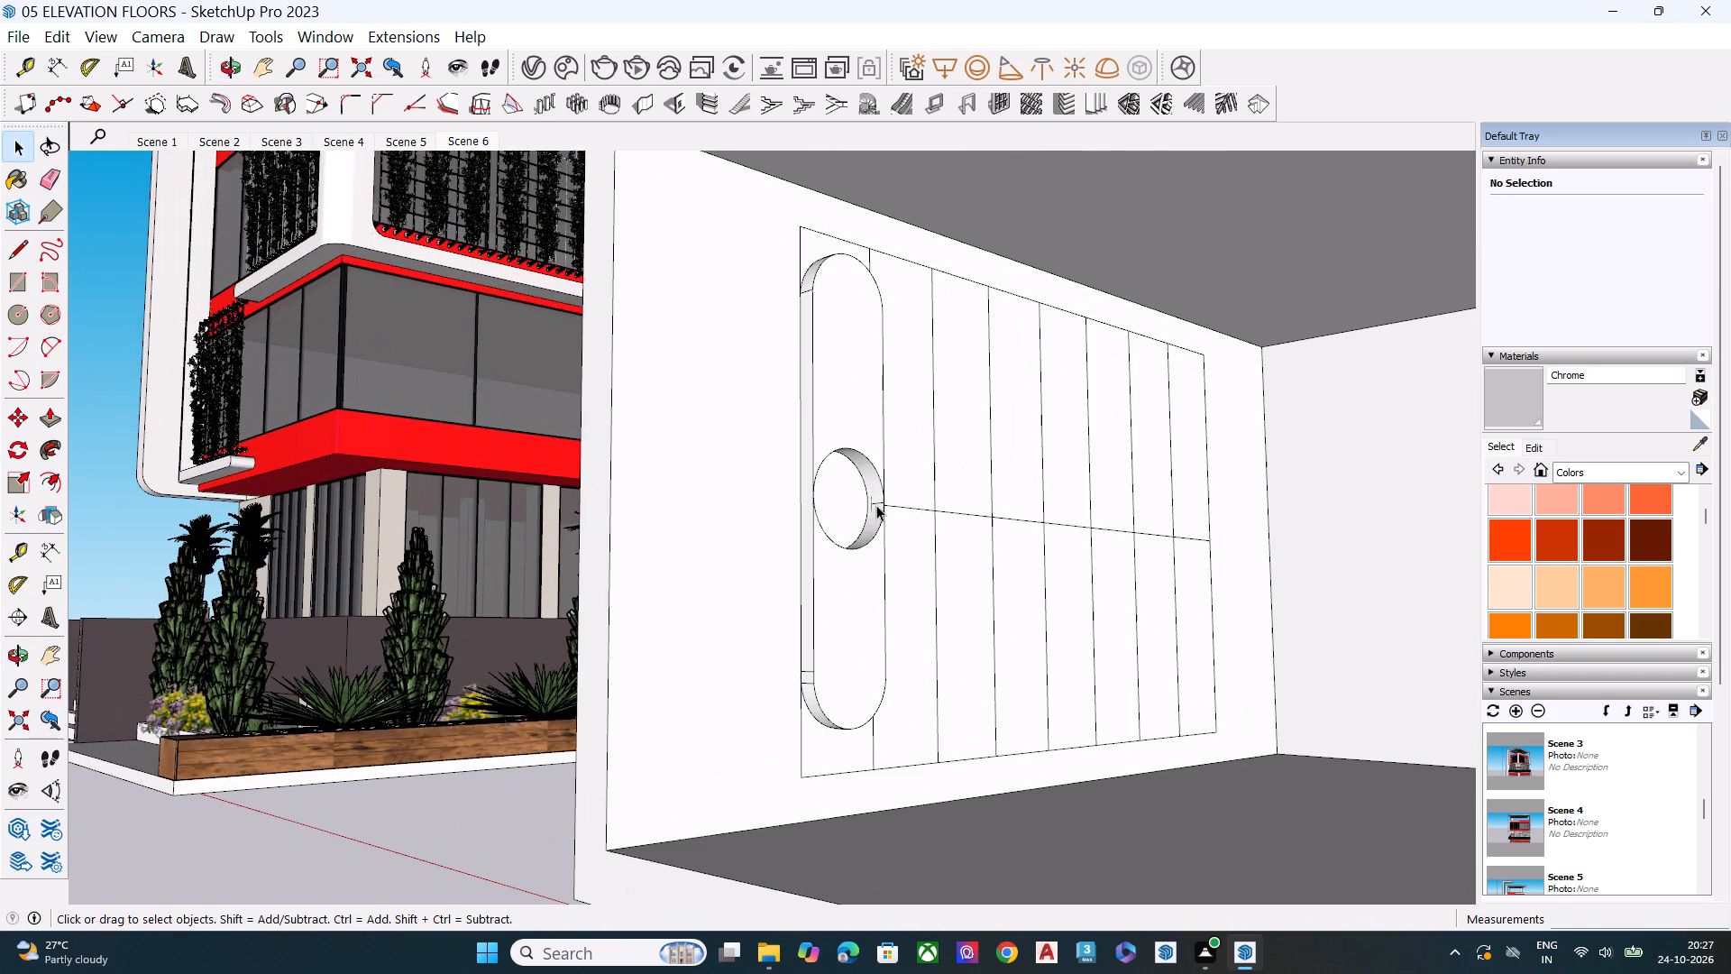
pyautogui.press('e')
pyautogui.scroll(-1, 876, 498)
pyautogui.scroll(15, 876, 498)
pyautogui.scroll(-3, 875, 502)
pyautogui.scroll(4, 875, 502)
pyautogui.scroll(-1, 871, 502)
pyautogui.scroll(9, 871, 502)
pyautogui.scroll(-9, 880, 486)
pyautogui.scroll(1, 880, 486)
pyautogui.scroll(-1, 880, 486)
pyautogui.scroll(1, 881, 476)
pyautogui.scroll(-7, 881, 476)
pyautogui.scroll(7, 878, 490)
pyautogui.click(878, 498)
pyautogui.click(871, 500)
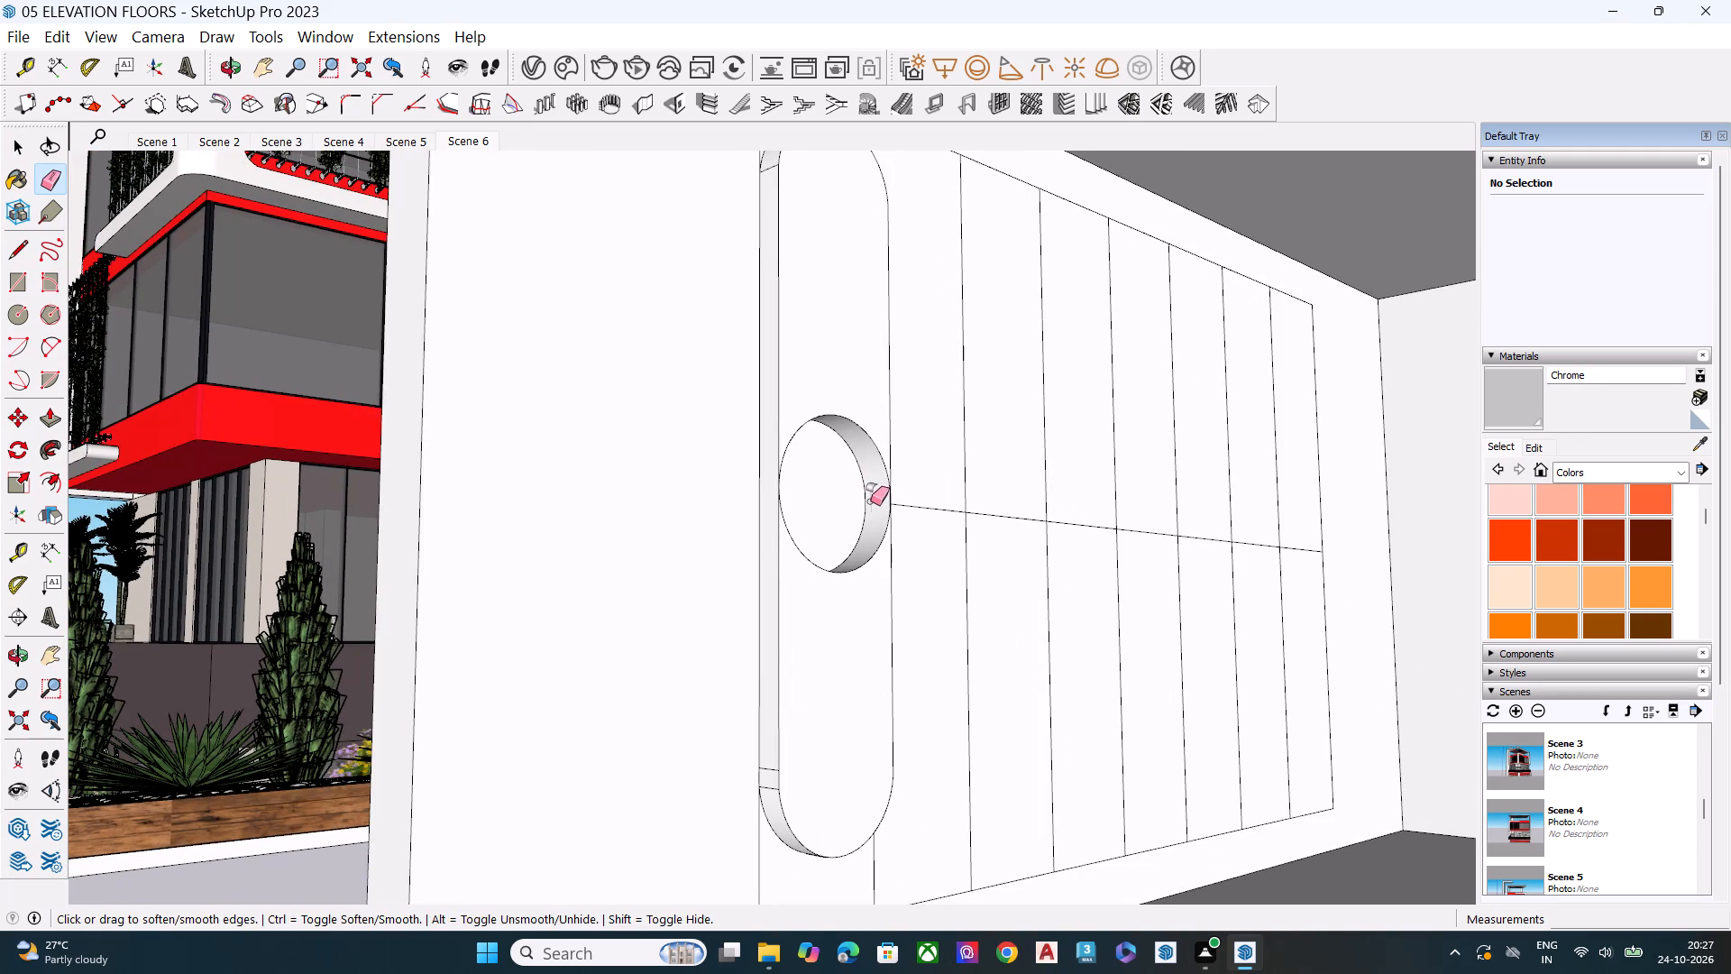
pyautogui.press('space')
# Copy the first column's round-ended face with its circle outline into the second column, directly against the first raised shape.
pyautogui.scroll(-12, 921, 502)
pyautogui.doubleClick(892, 436)
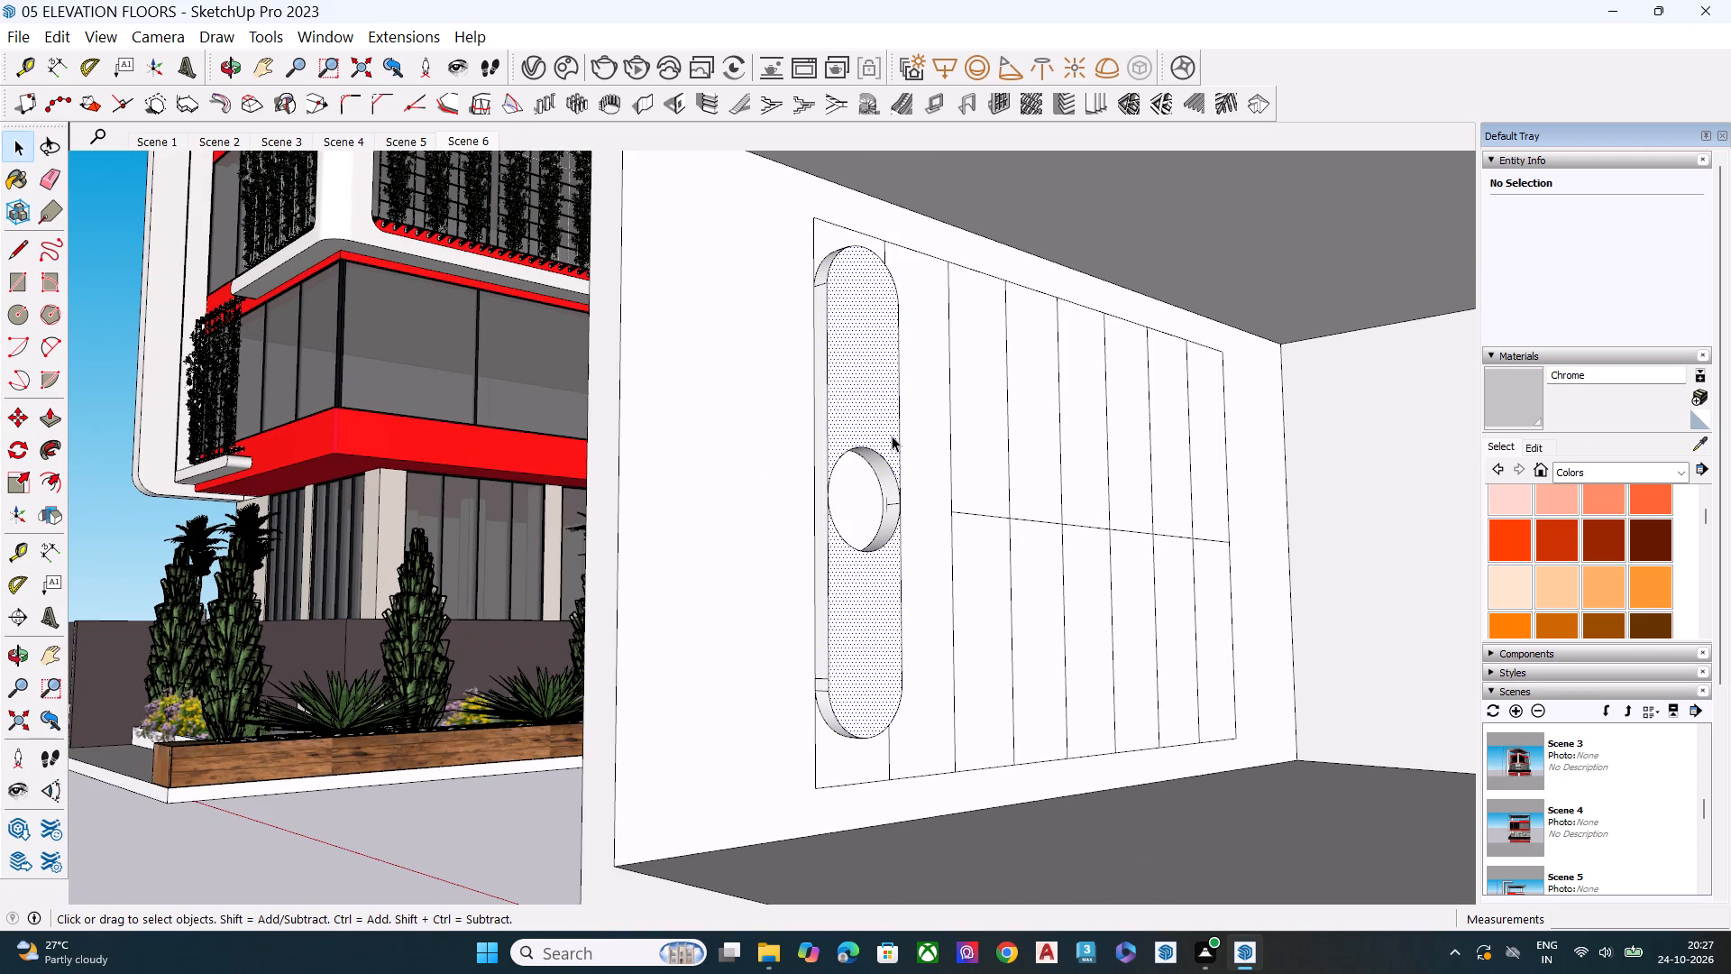
pyautogui.press('m')
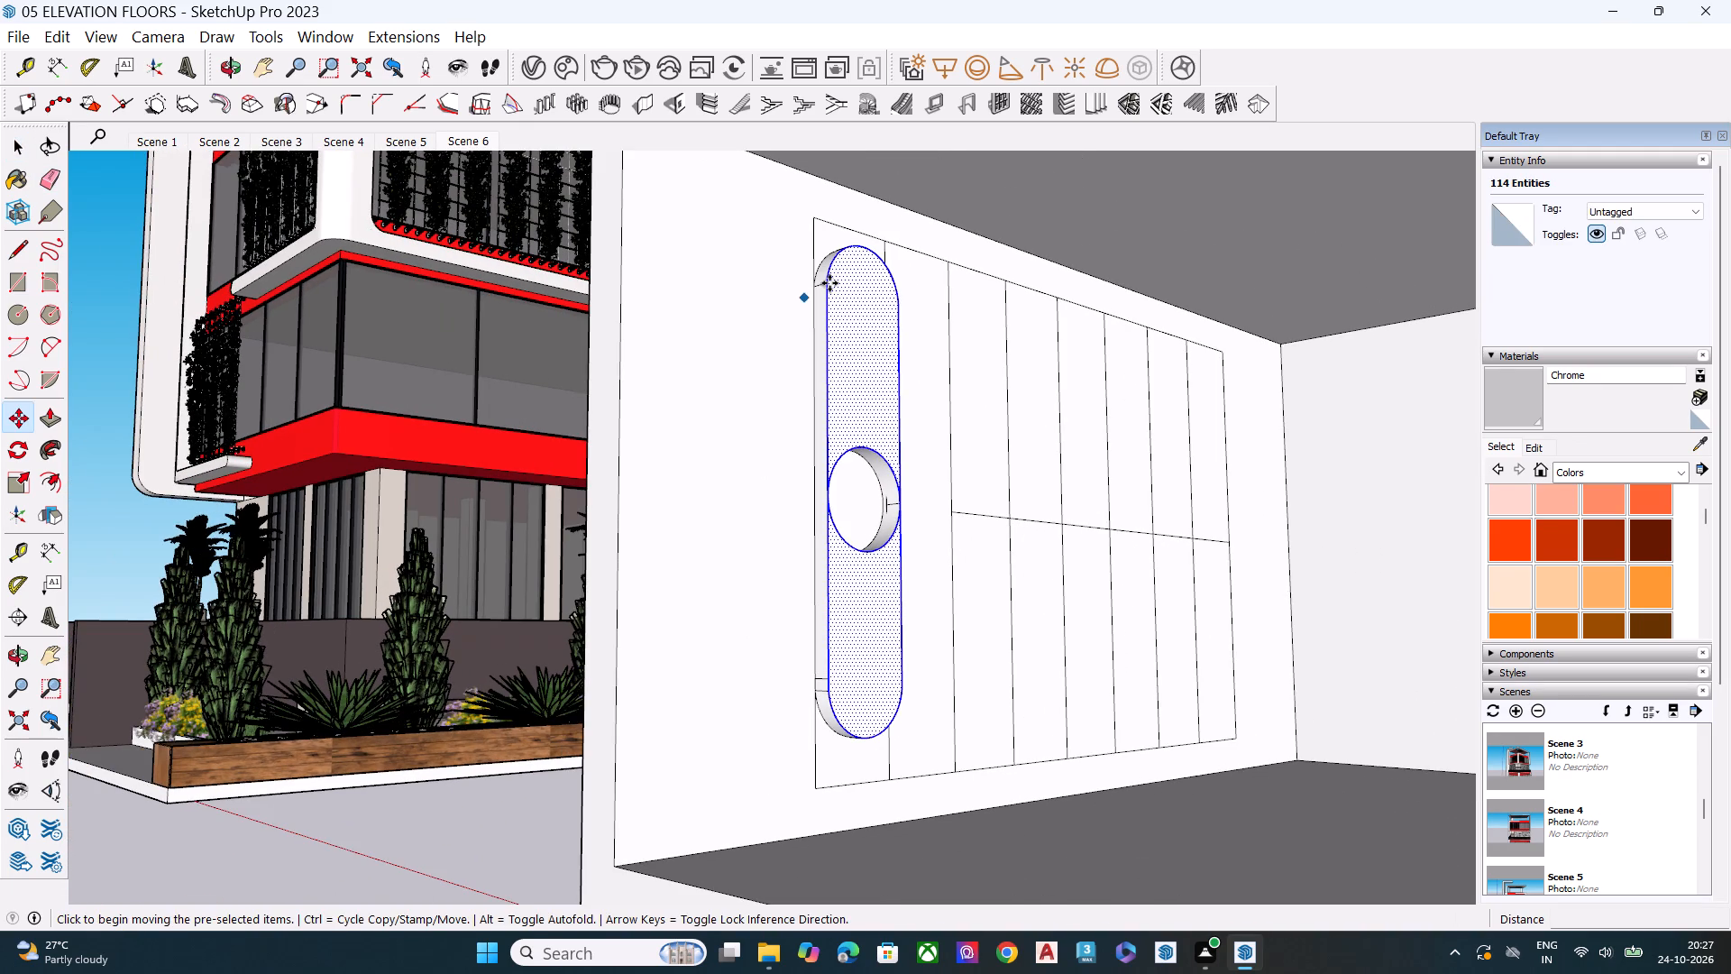
pyautogui.click(827, 283)
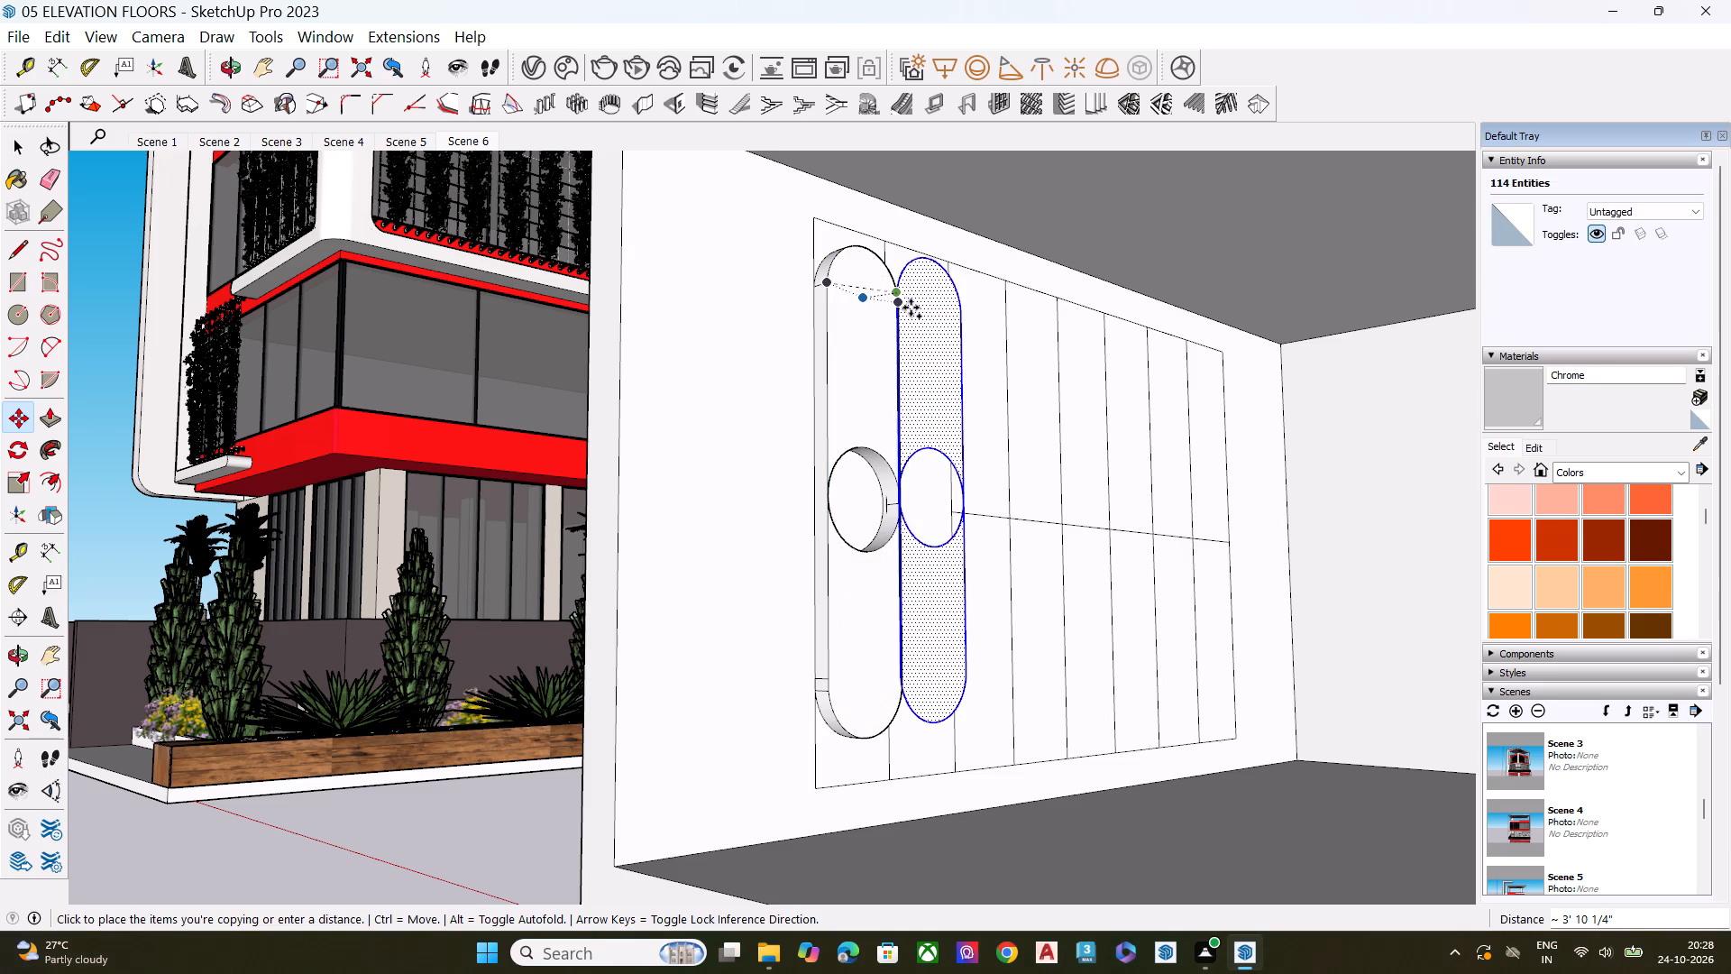
pyautogui.moveTo(911, 309); pyautogui.dragTo(860, 422, button='middle')
pyautogui.scroll(3, 846, 430)
pyautogui.scroll(-1, 844, 439)
pyautogui.scroll(1, 843, 439)
pyautogui.scroll(-1, 843, 441)
pyautogui.scroll(3, 841, 445)
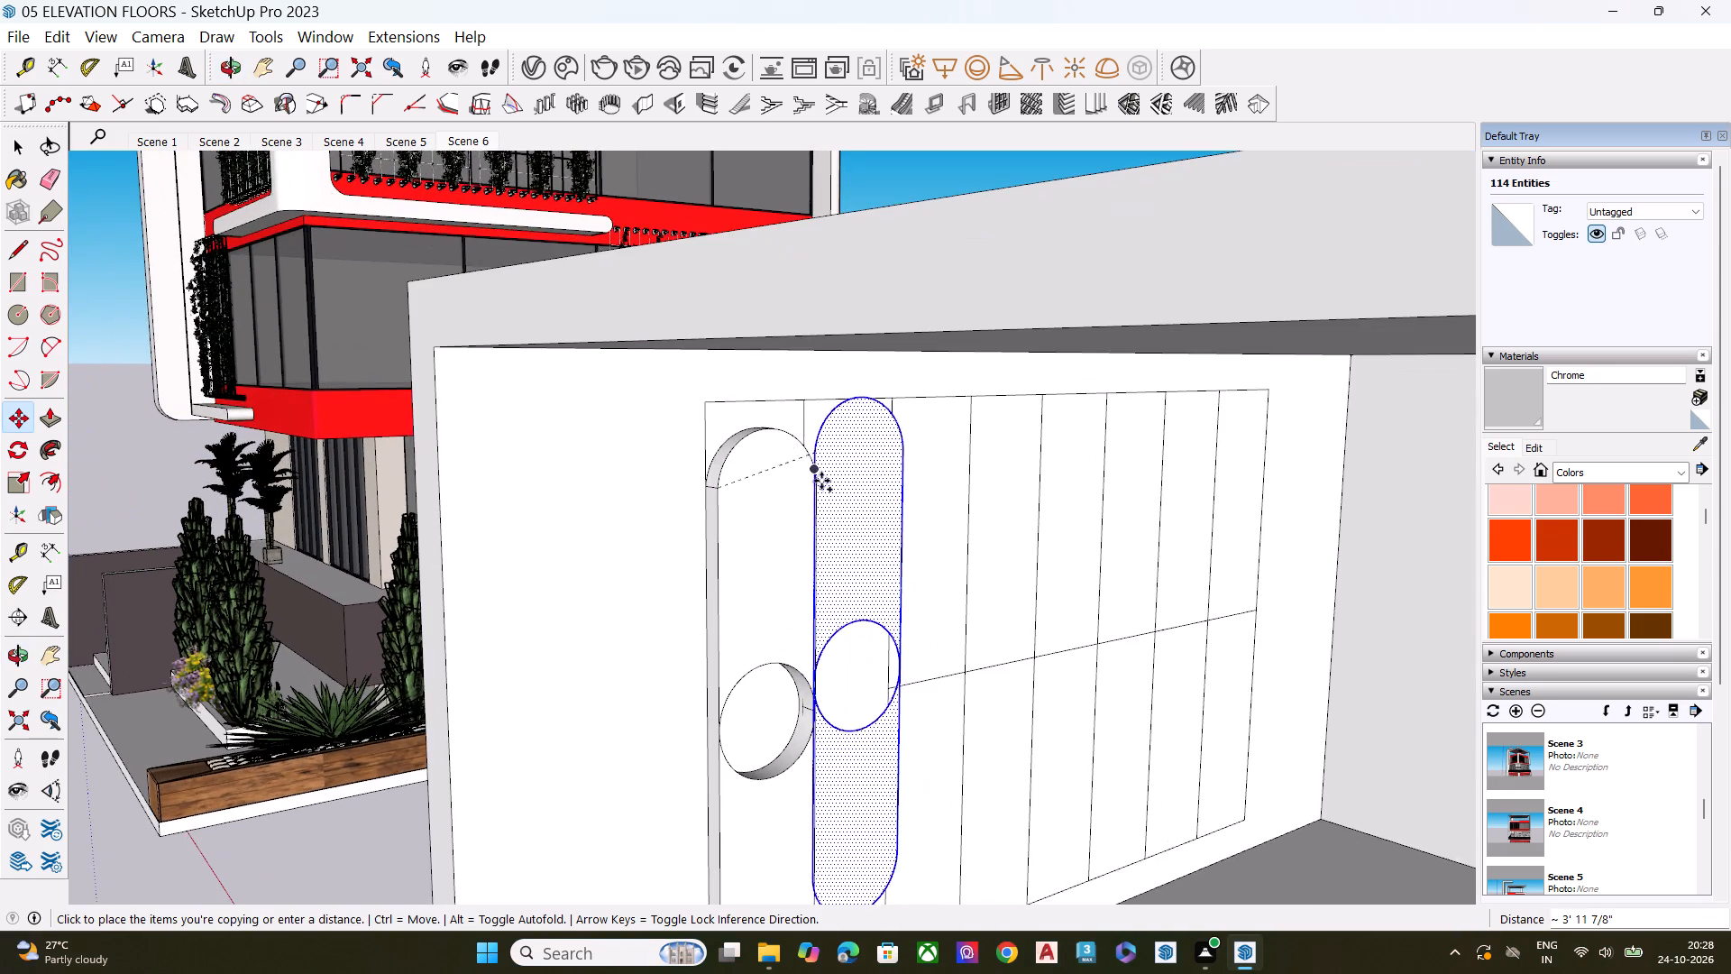
pyautogui.scroll(10, 810, 494)
pyautogui.moveTo(809, 486); pyautogui.dragTo(669, 533, button='middle')
pyautogui.scroll(6, 774, 495)
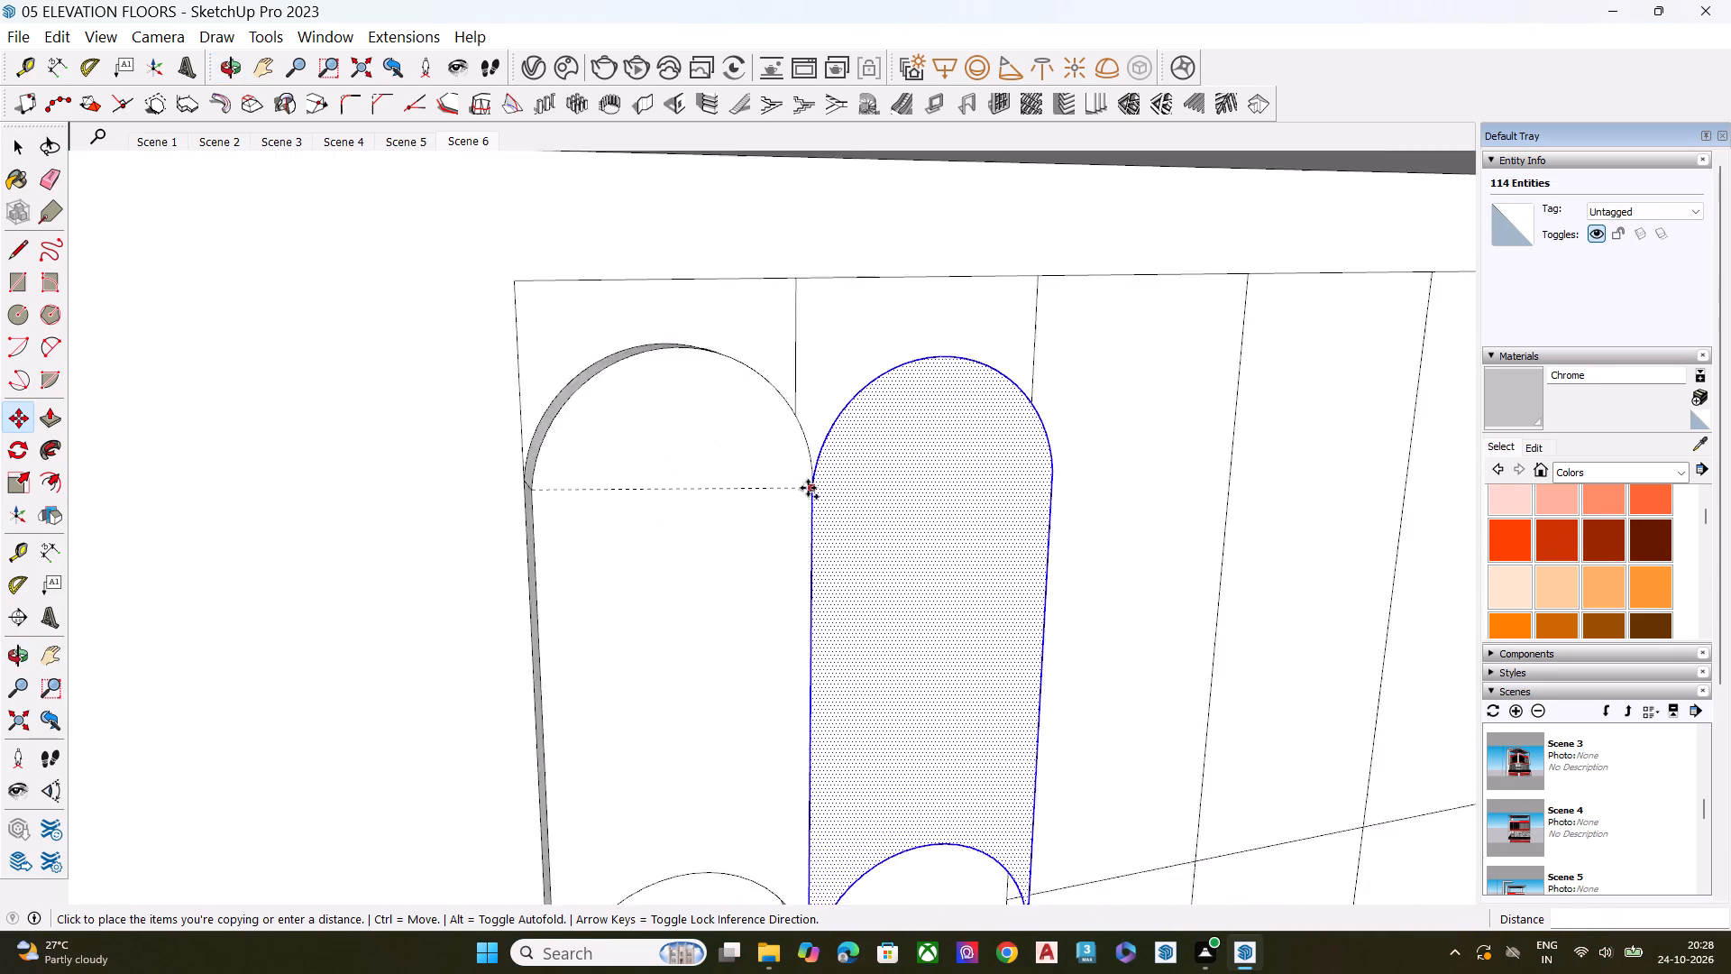
pyautogui.scroll(2, 808, 488)
pyautogui.moveTo(830, 478); pyautogui.dragTo(664, 515, button='middle')
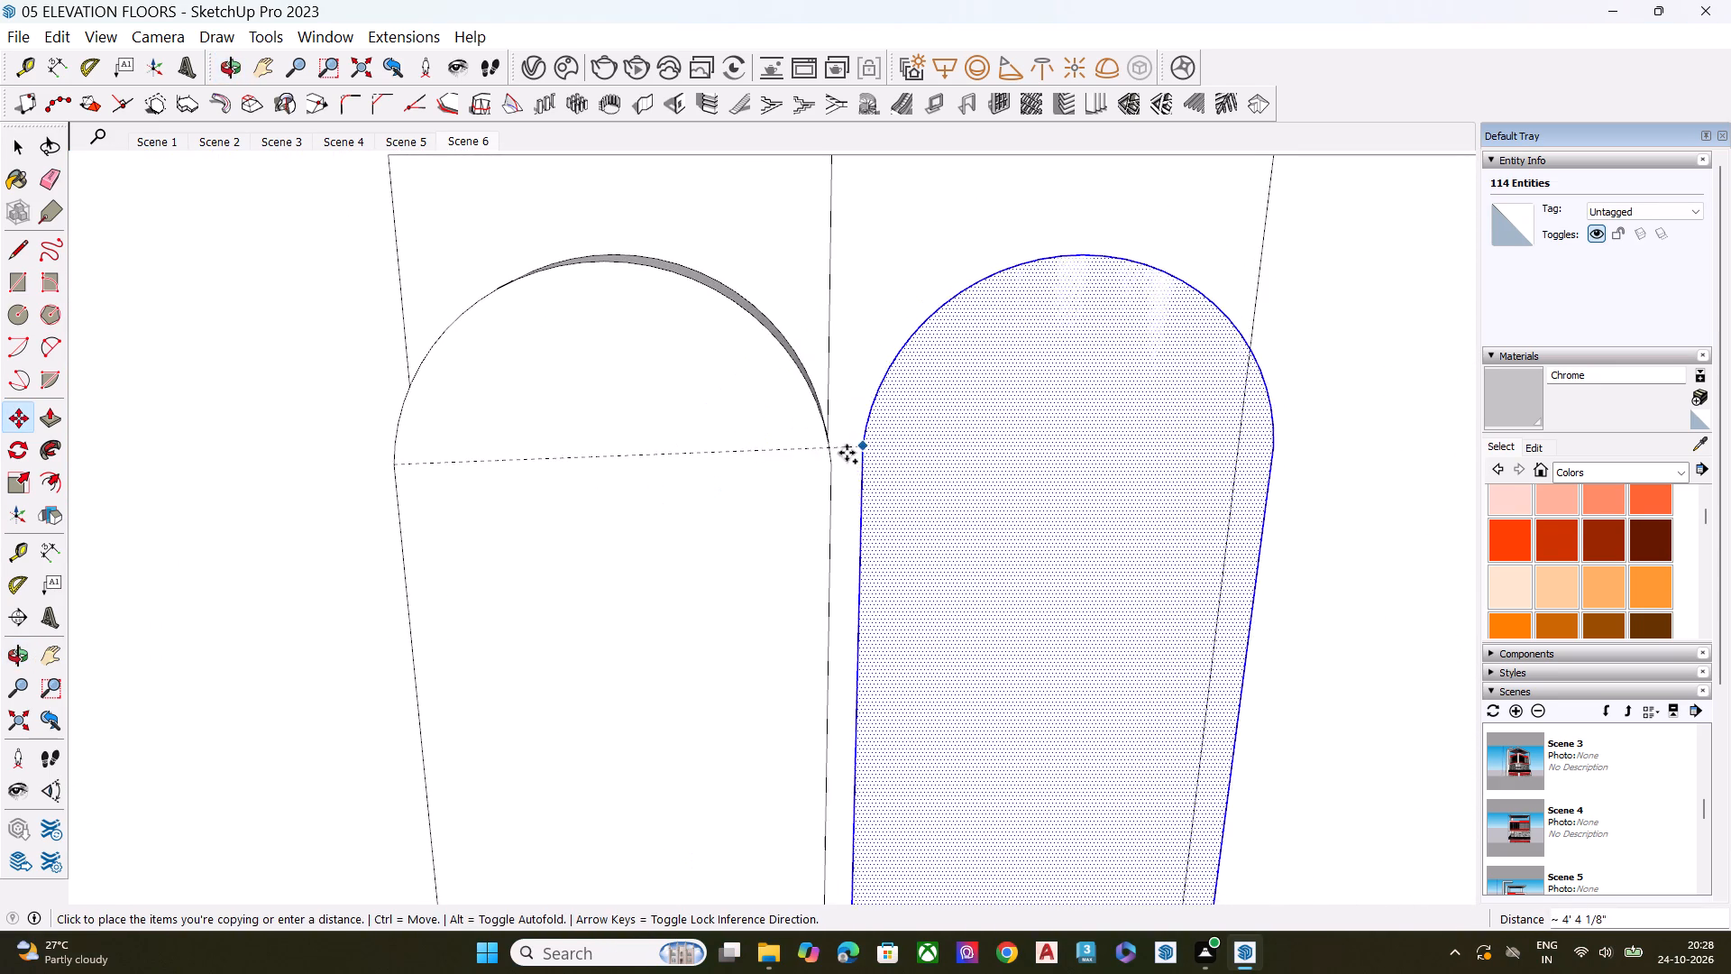
pyautogui.moveTo(852, 449); pyautogui.dragTo(751, 501, button='middle')
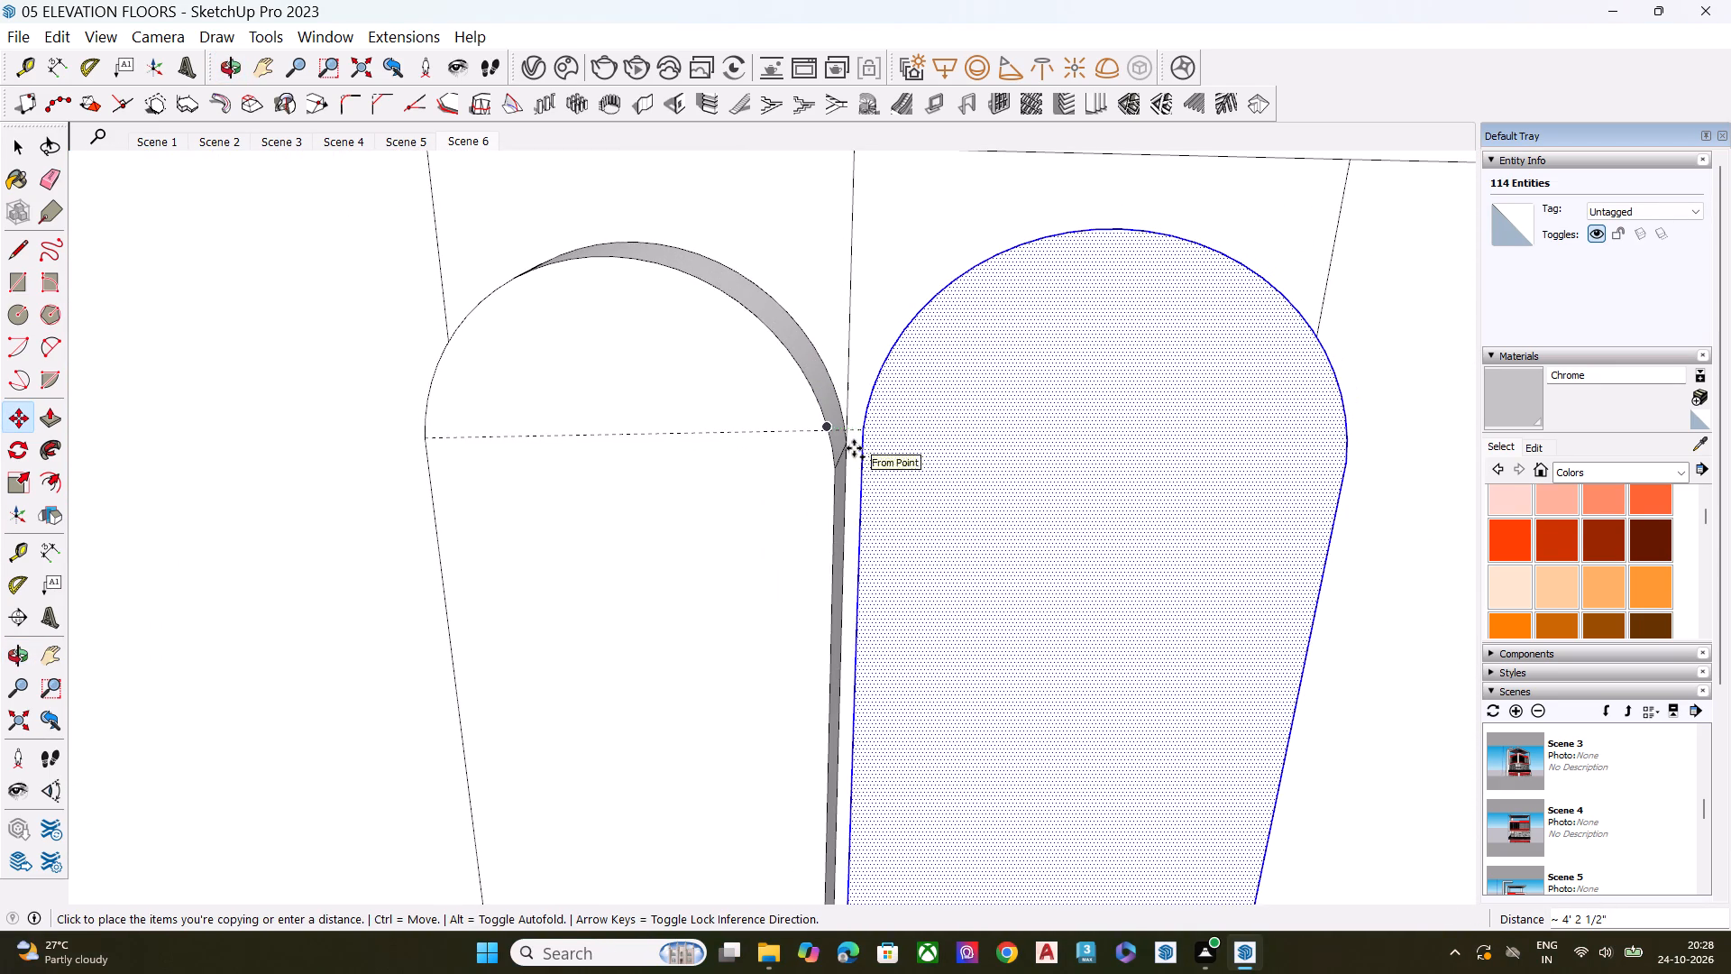
pyautogui.click(849, 448)
pyautogui.press('space')
# Pull the second column's round-ended face outward about 8 1/4", flush with the first column's raised face, leaving its circle recessed.
pyautogui.scroll(-2, 881, 400)
pyautogui.scroll(1, 881, 400)
pyautogui.scroll(-1, 881, 400)
pyautogui.scroll(1, 881, 400)
pyautogui.scroll(-2, 881, 400)
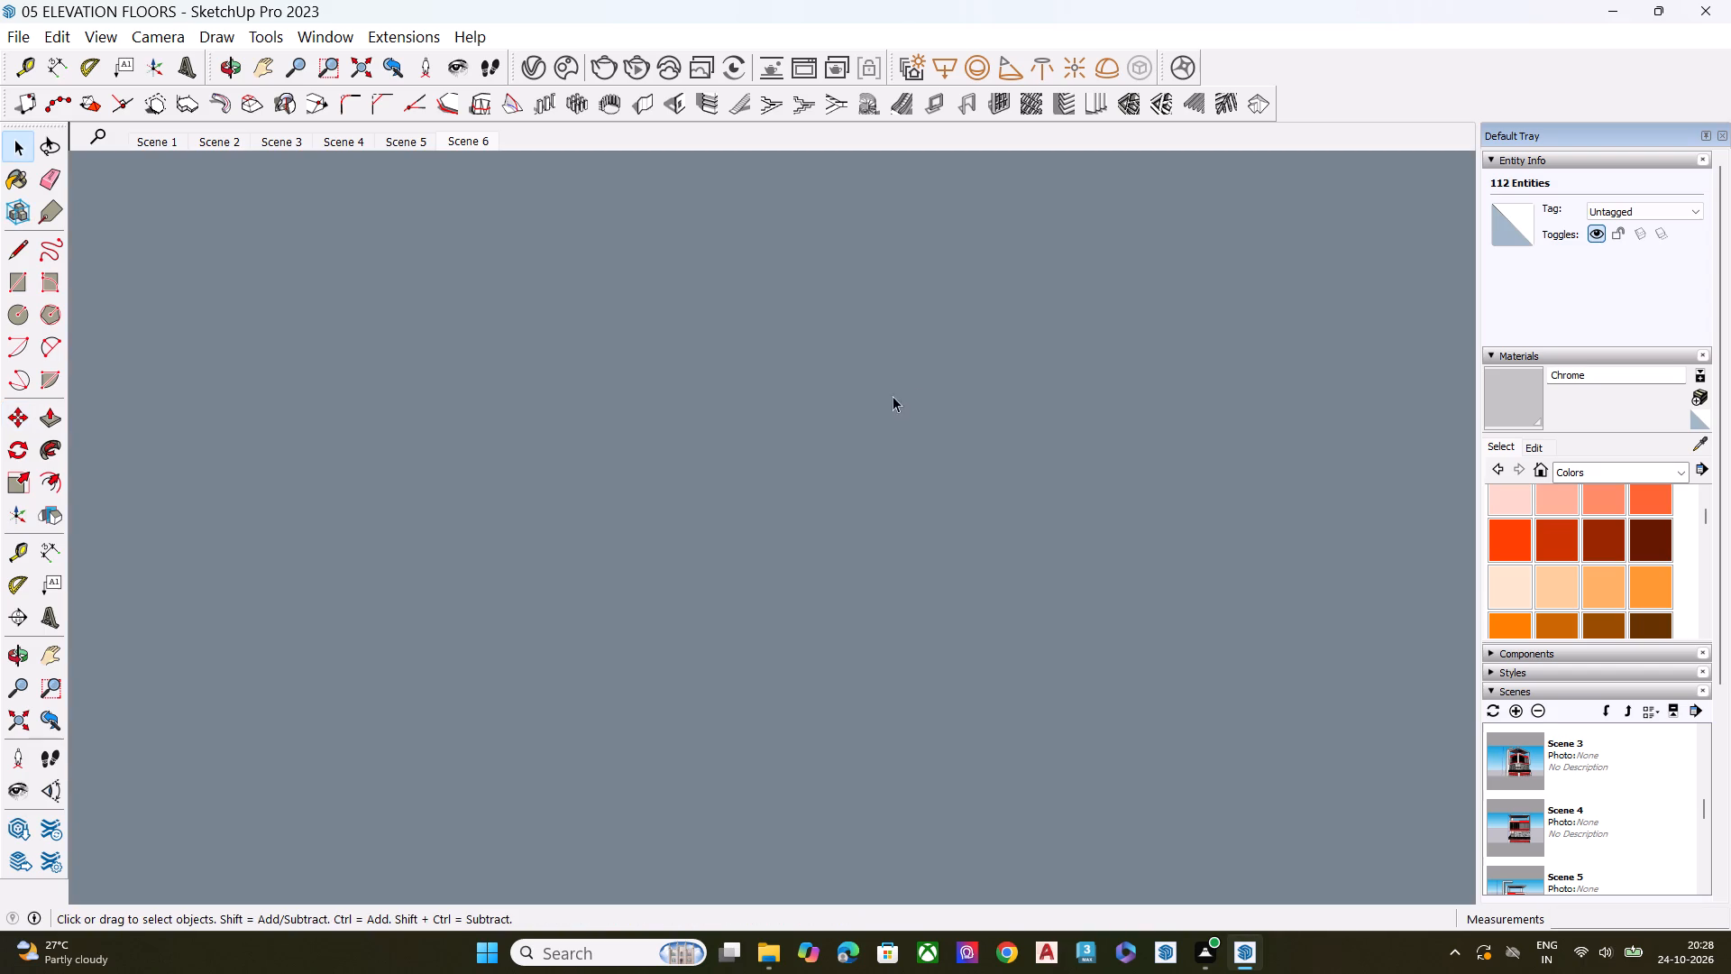
pyautogui.click(17, 728)
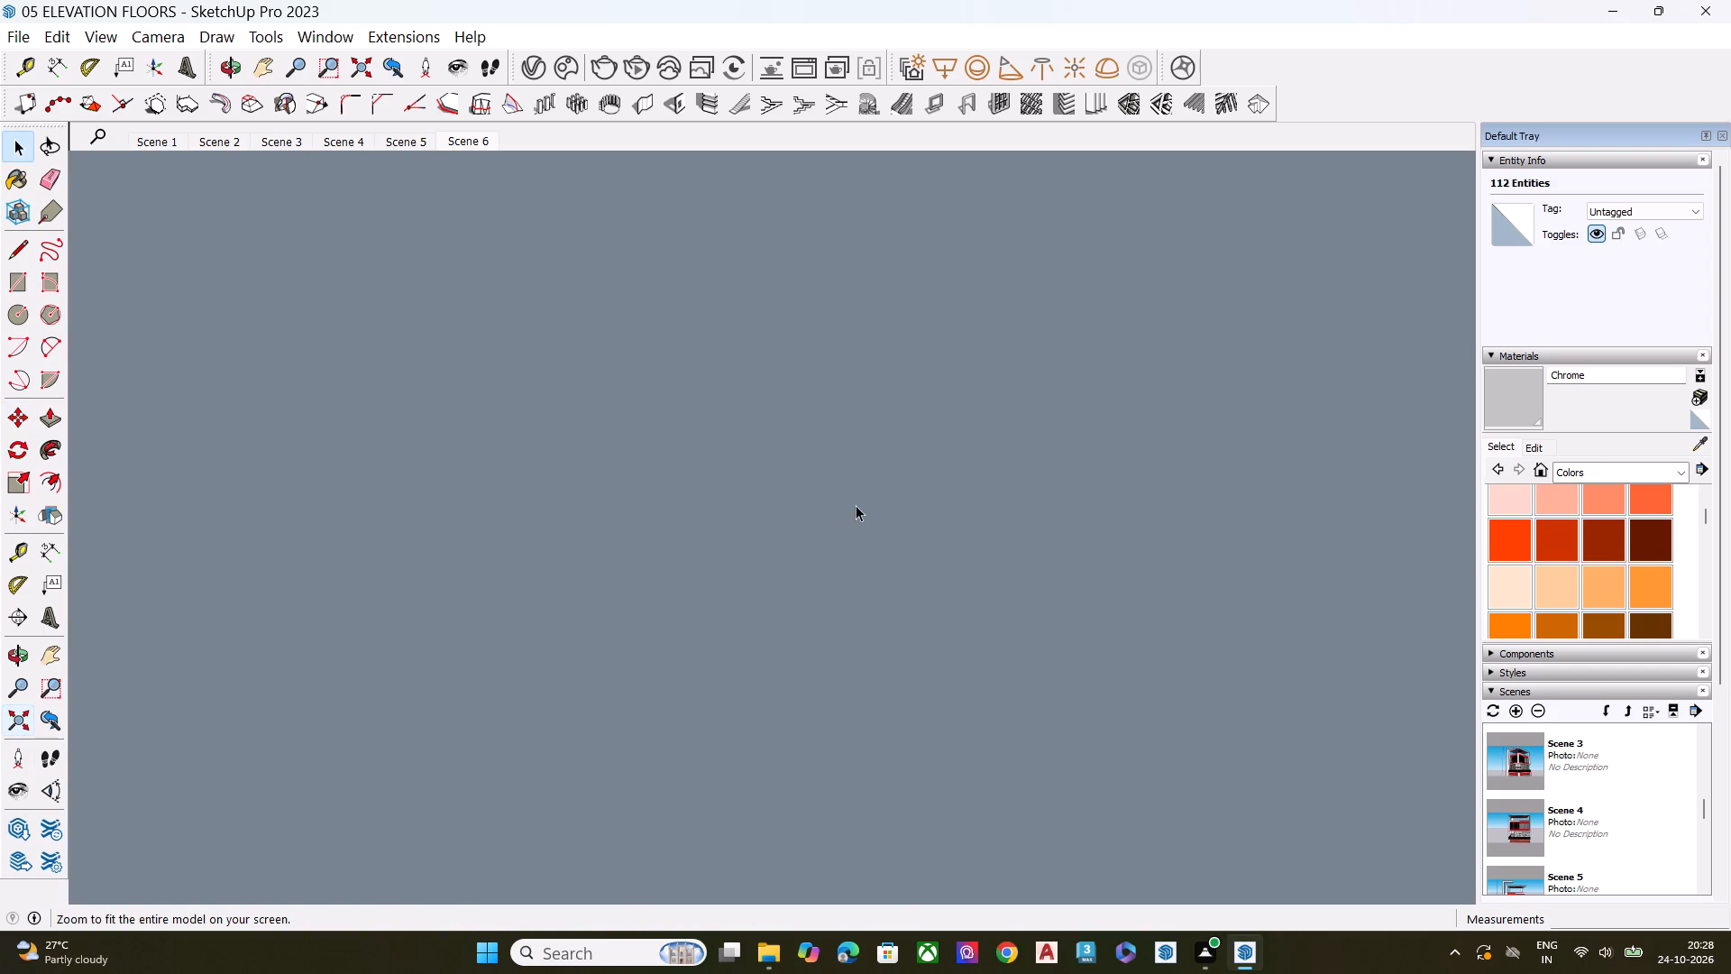
pyautogui.moveTo(864, 538); pyautogui.dragTo(1216, 362, button='middle')
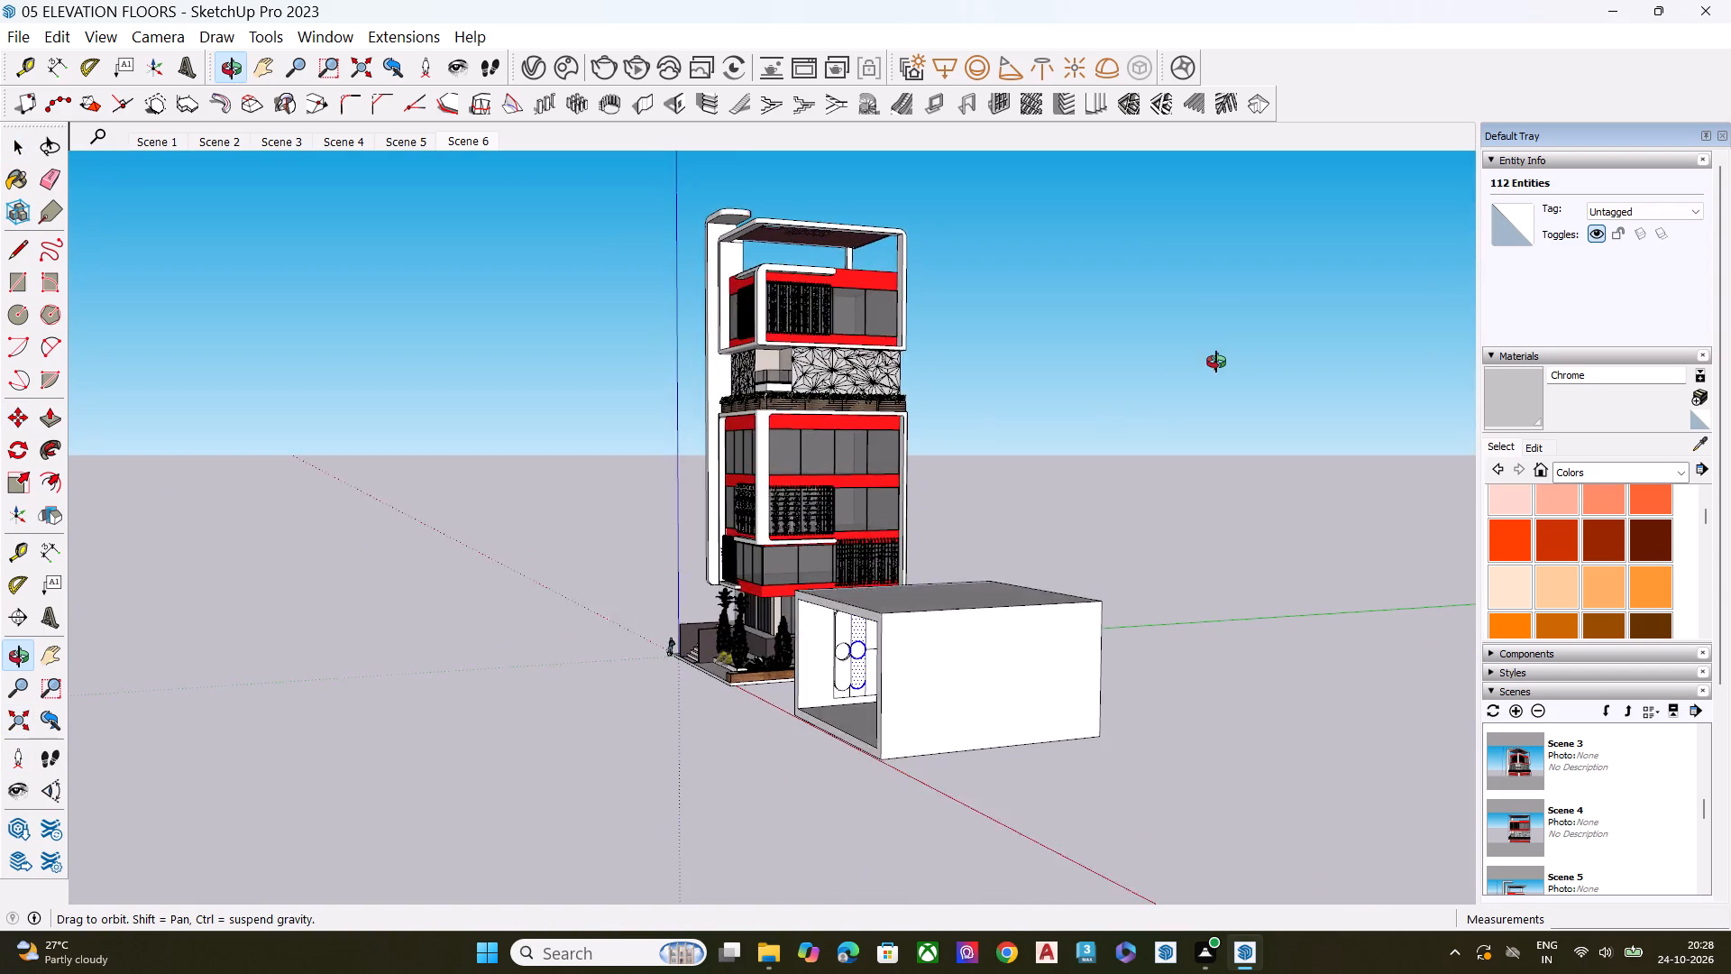
pyautogui.moveTo(1216, 362); pyautogui.dragTo(1240, 354, button='middle')
pyautogui.scroll(13, 982, 666)
pyautogui.scroll(8, 871, 562)
pyautogui.scroll(-1, 871, 562)
pyautogui.scroll(1, 871, 562)
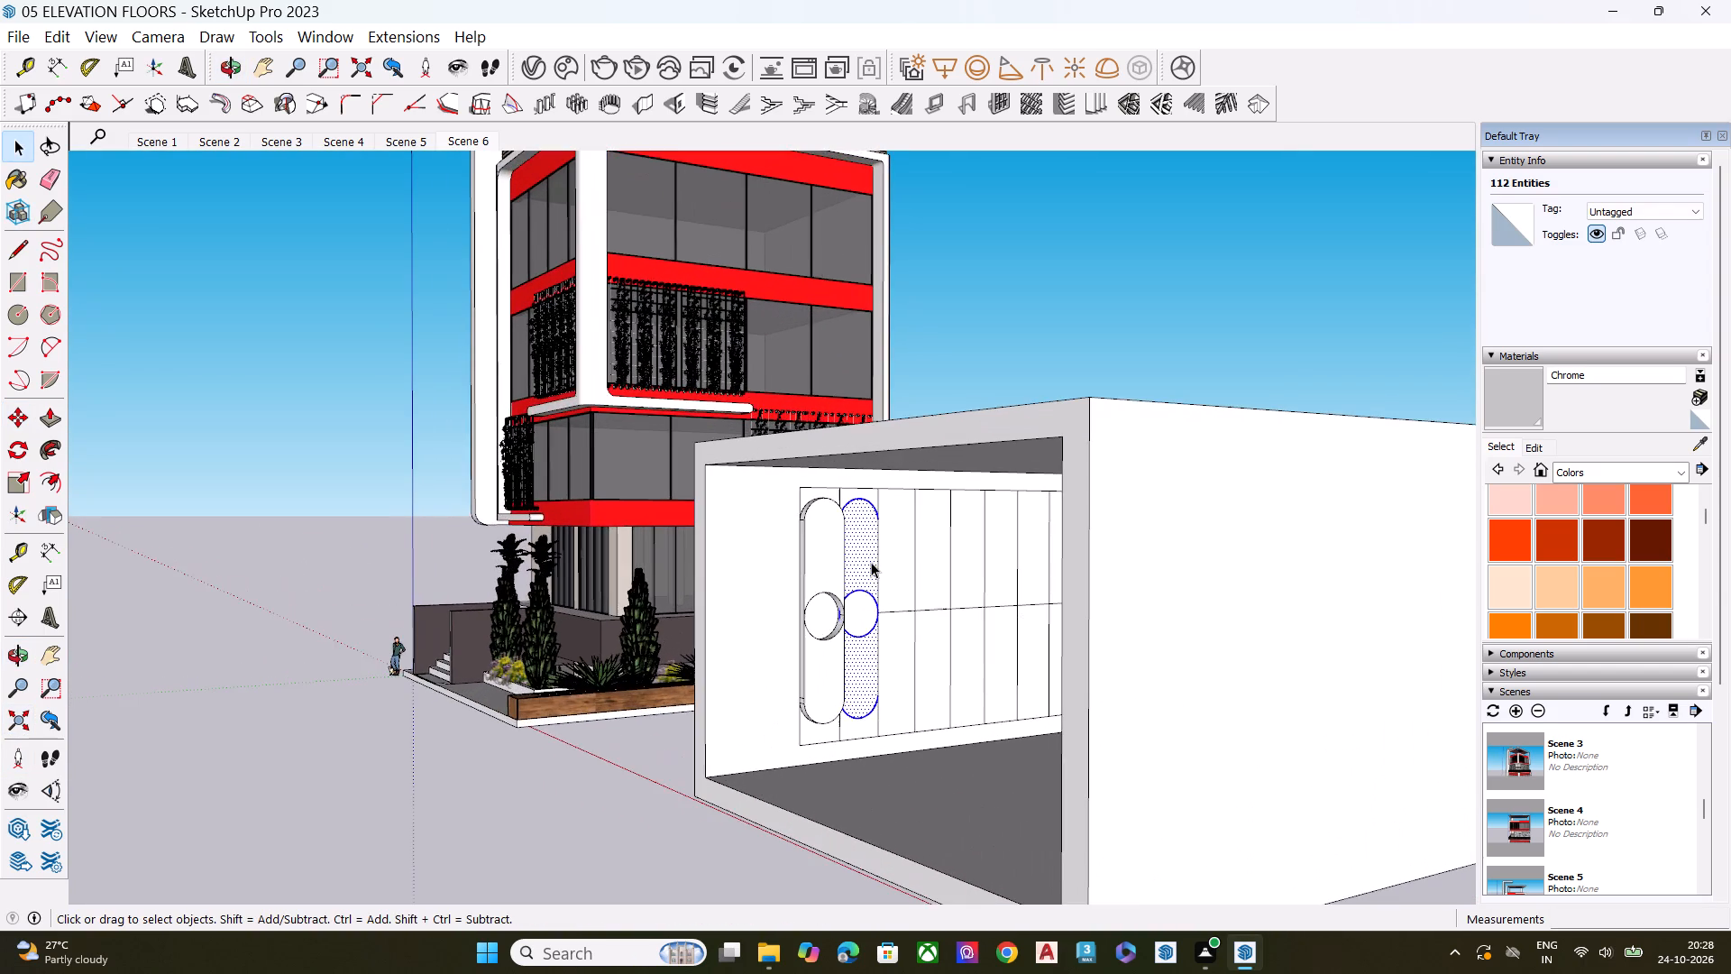
pyautogui.scroll(11, 843, 602)
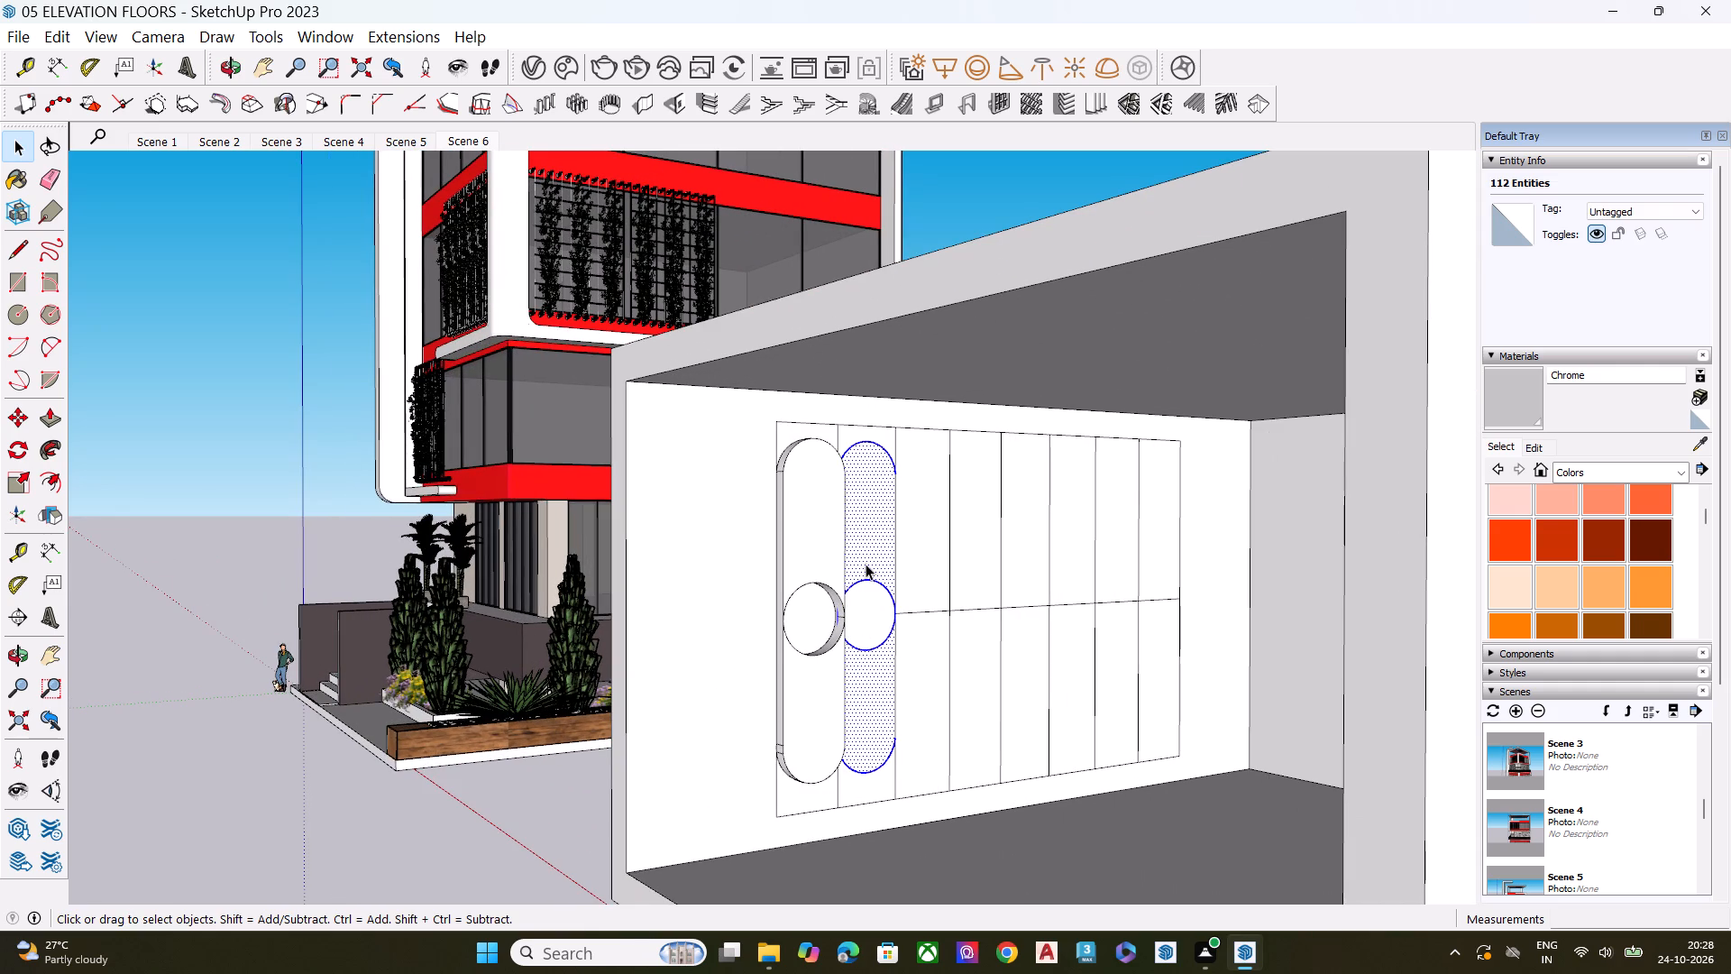
pyautogui.press('p')
pyautogui.click(865, 561)
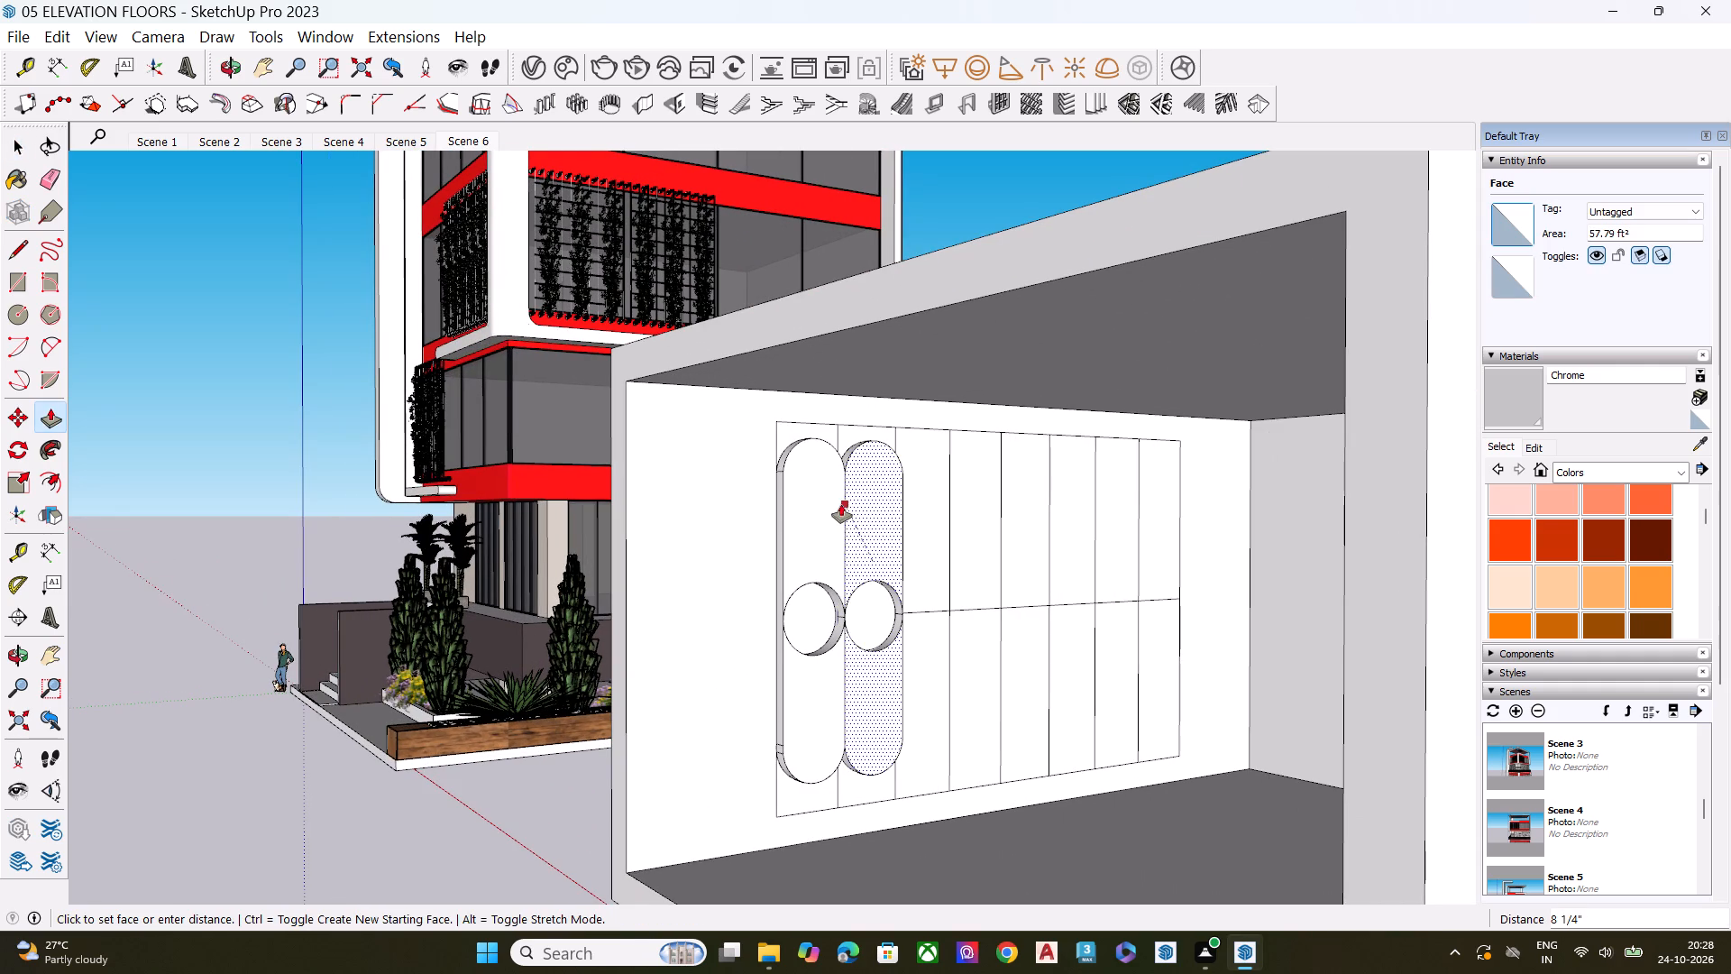
pyautogui.click(789, 516)
pyautogui.press('space')
# Copy the second column's round-ended face and circle outline about 3' 11" along the wall into the third column.
pyautogui.scroll(10, 870, 527)
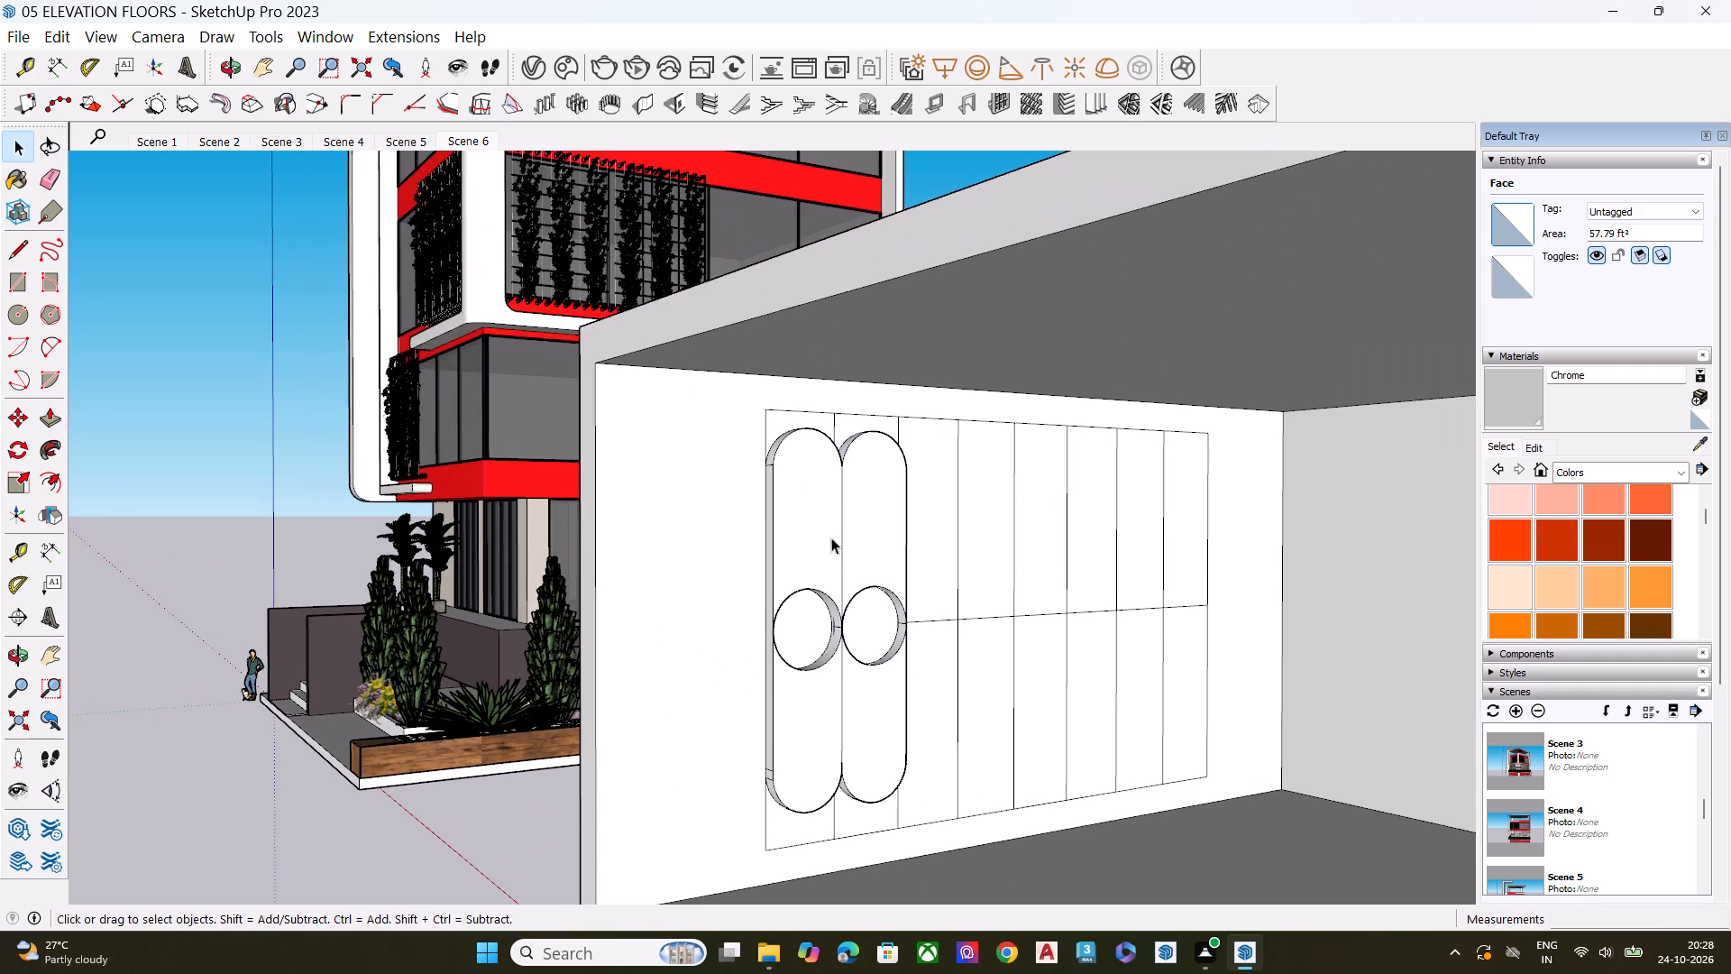
pyautogui.scroll(3, 811, 553)
pyautogui.scroll(-1, 809, 555)
pyautogui.scroll(1, 809, 555)
pyautogui.scroll(-1, 808, 557)
pyautogui.scroll(6, 805, 562)
pyautogui.moveTo(867, 536); pyautogui.dragTo(513, 542, button='middle')
pyautogui.scroll(1, 529, 540)
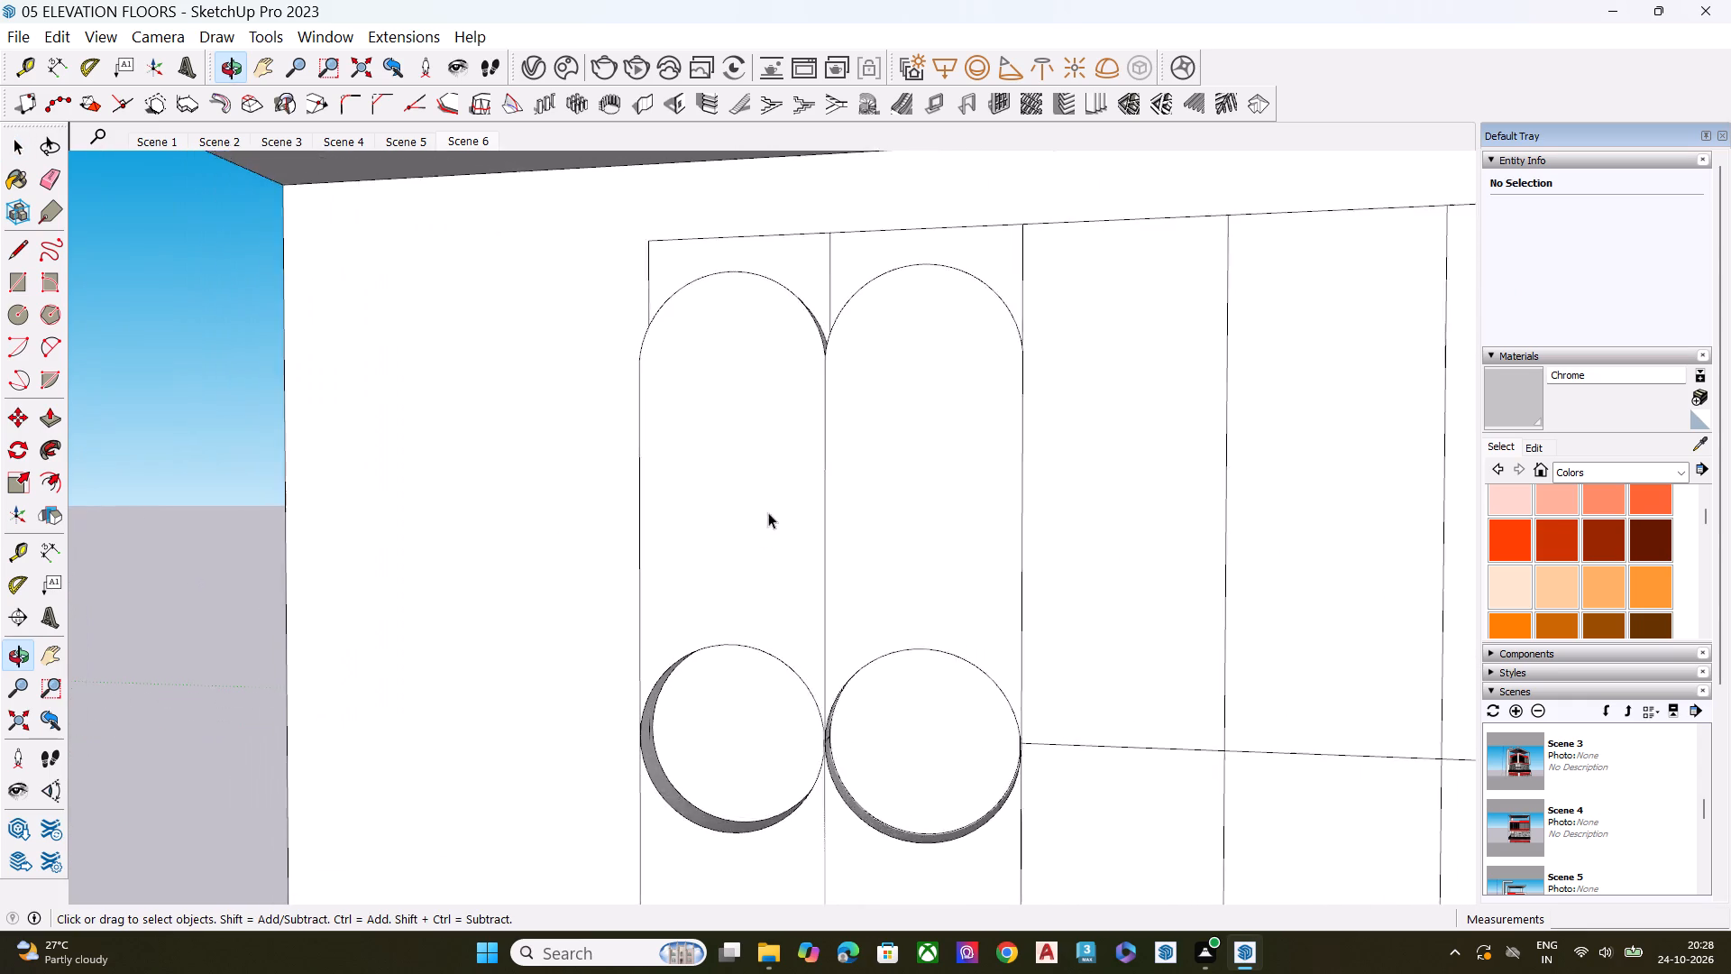
pyautogui.click(867, 495)
pyautogui.moveTo(875, 505); pyautogui.dragTo(856, 536, button='middle')
pyautogui.moveTo(896, 538); pyautogui.dragTo(1067, 510, button='middle')
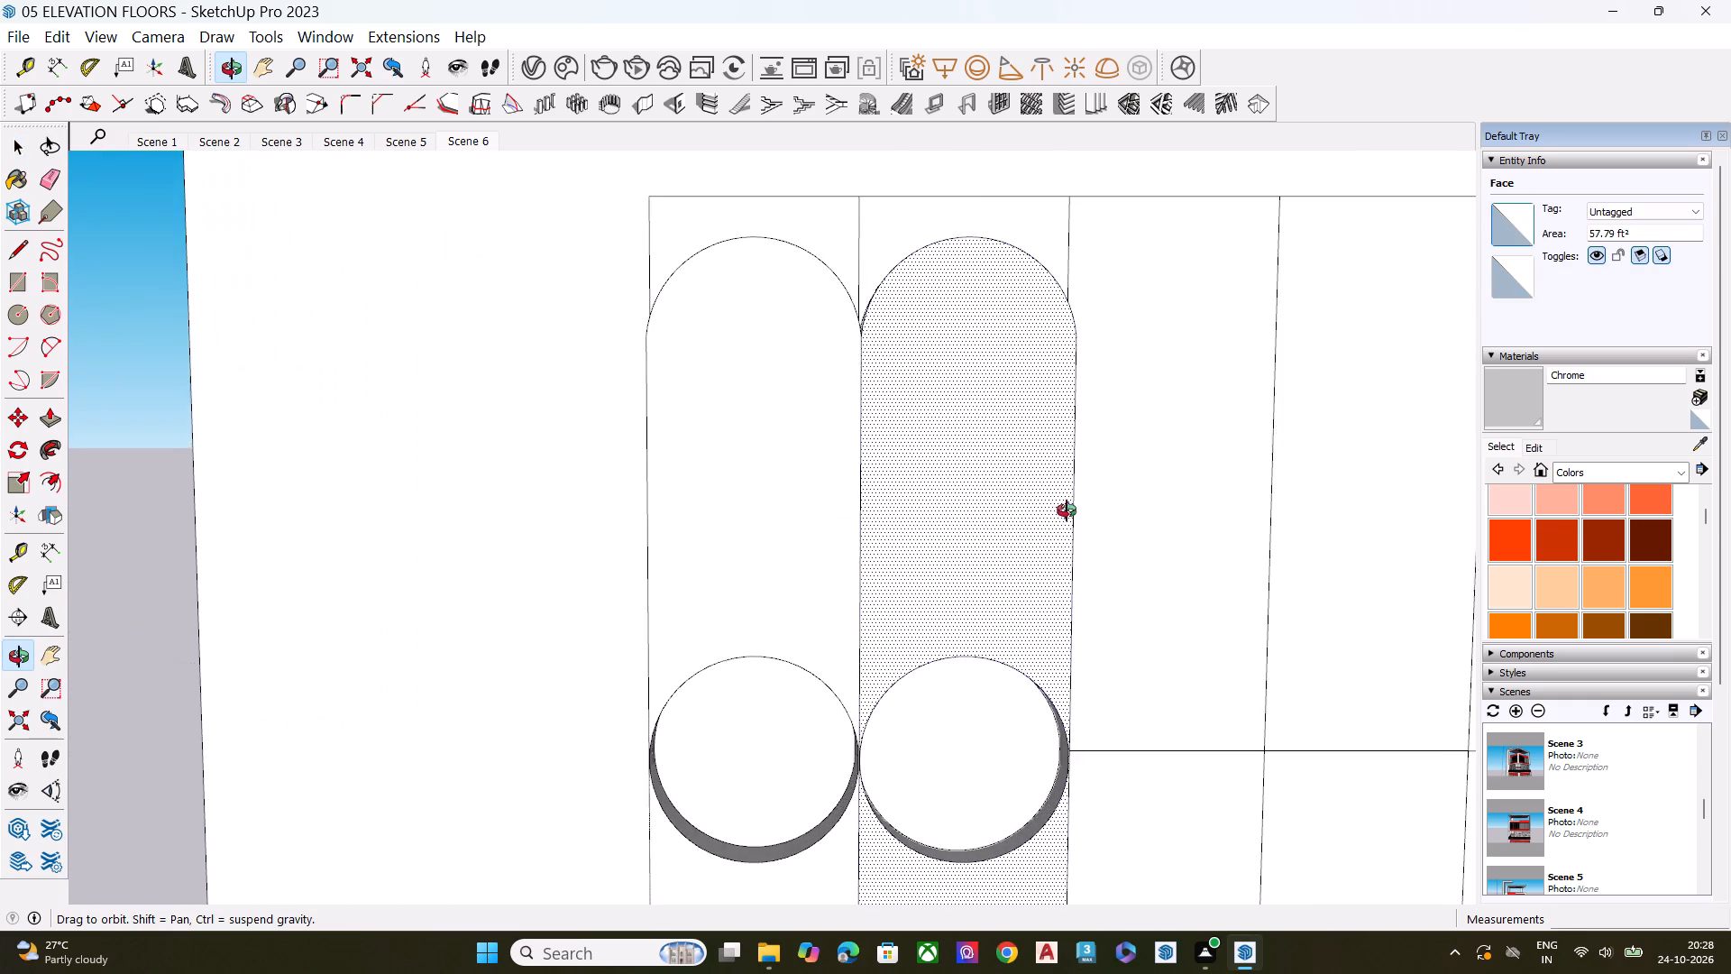
pyautogui.moveTo(1067, 510); pyautogui.dragTo(1115, 495, button='middle')
pyautogui.doubleClick(980, 517)
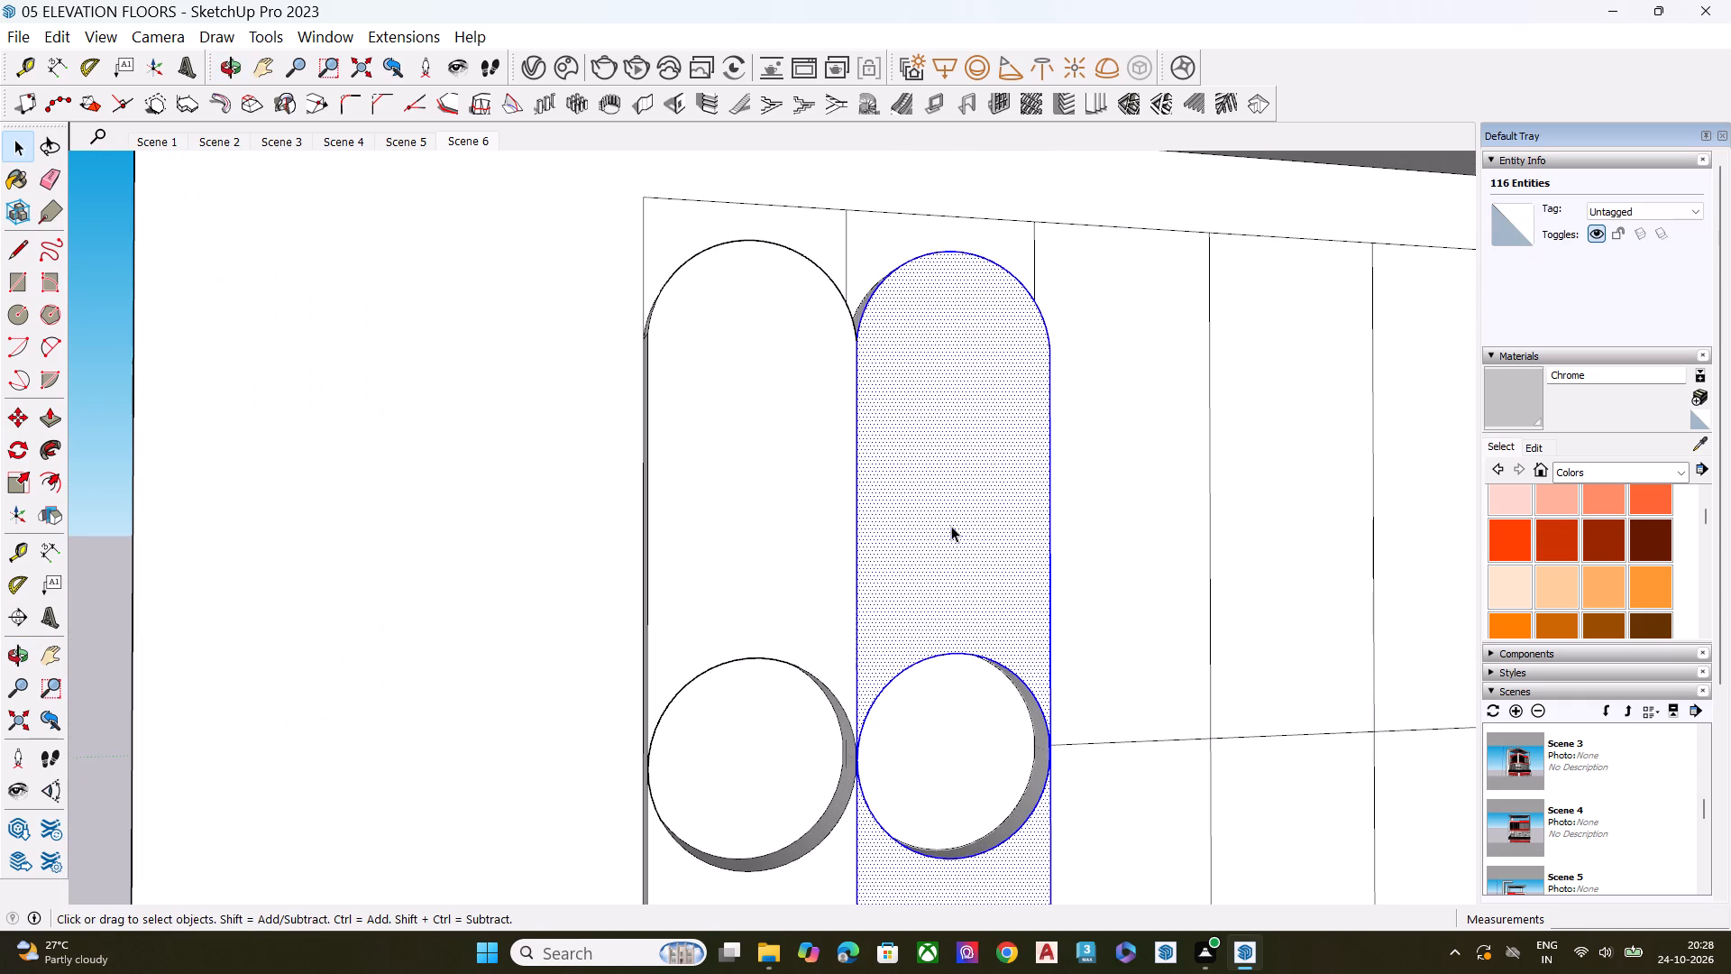
pyautogui.press('m')
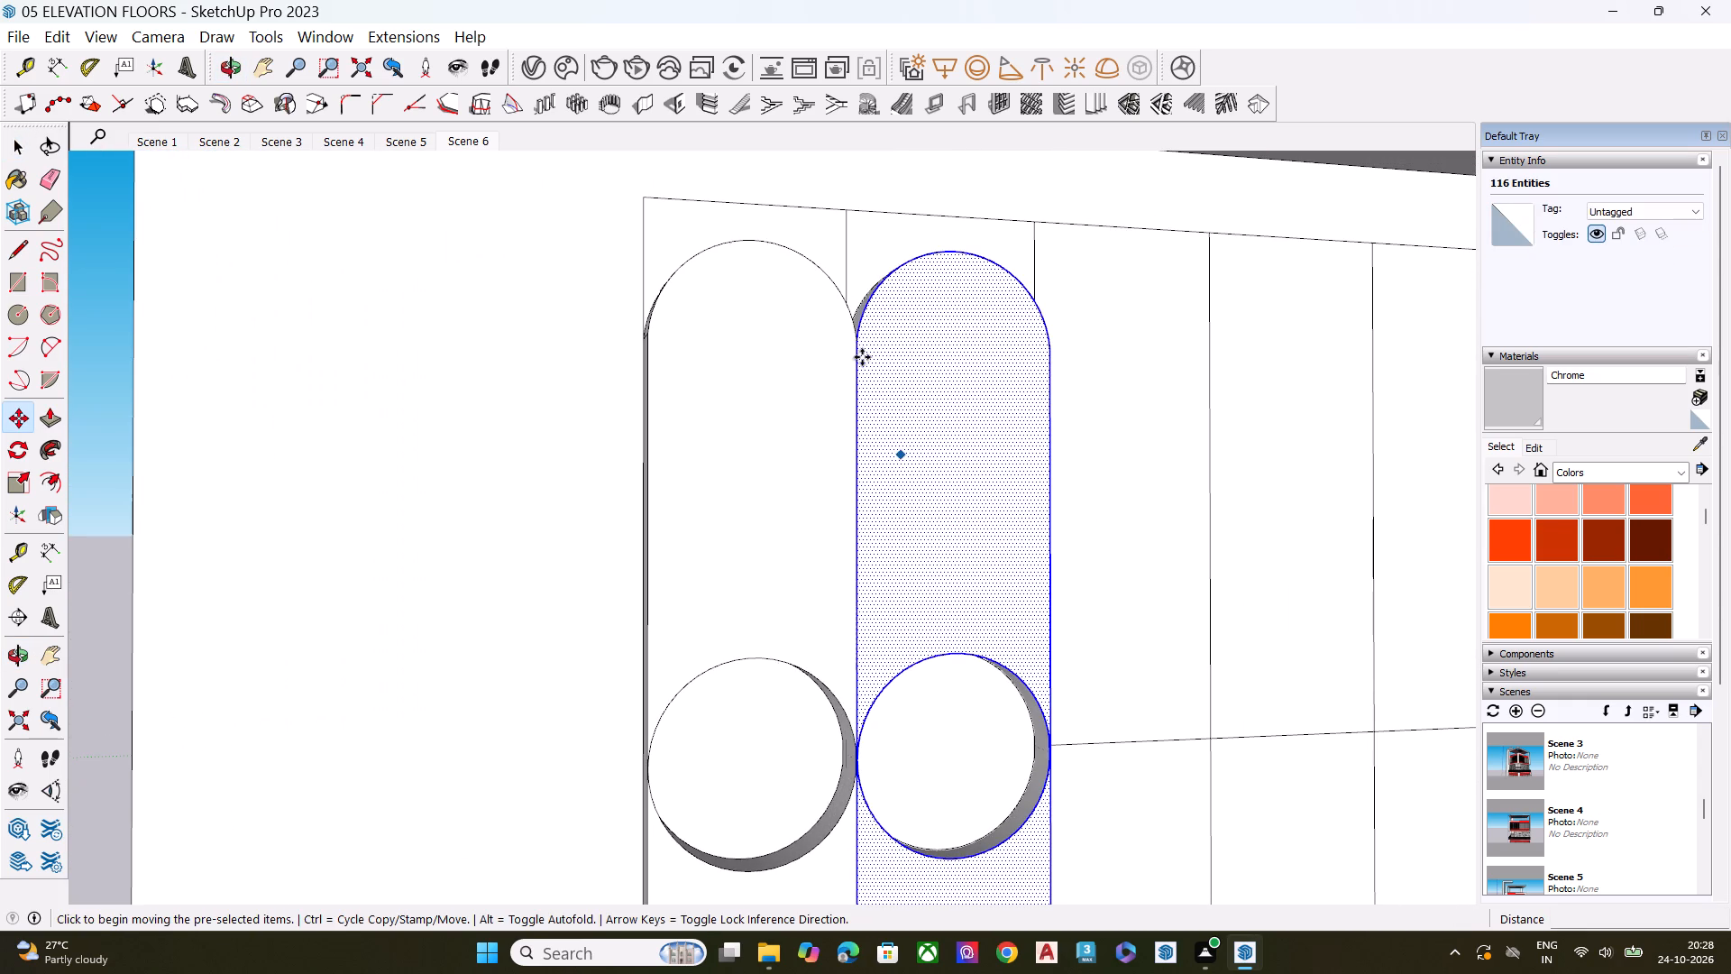
pyautogui.click(856, 343)
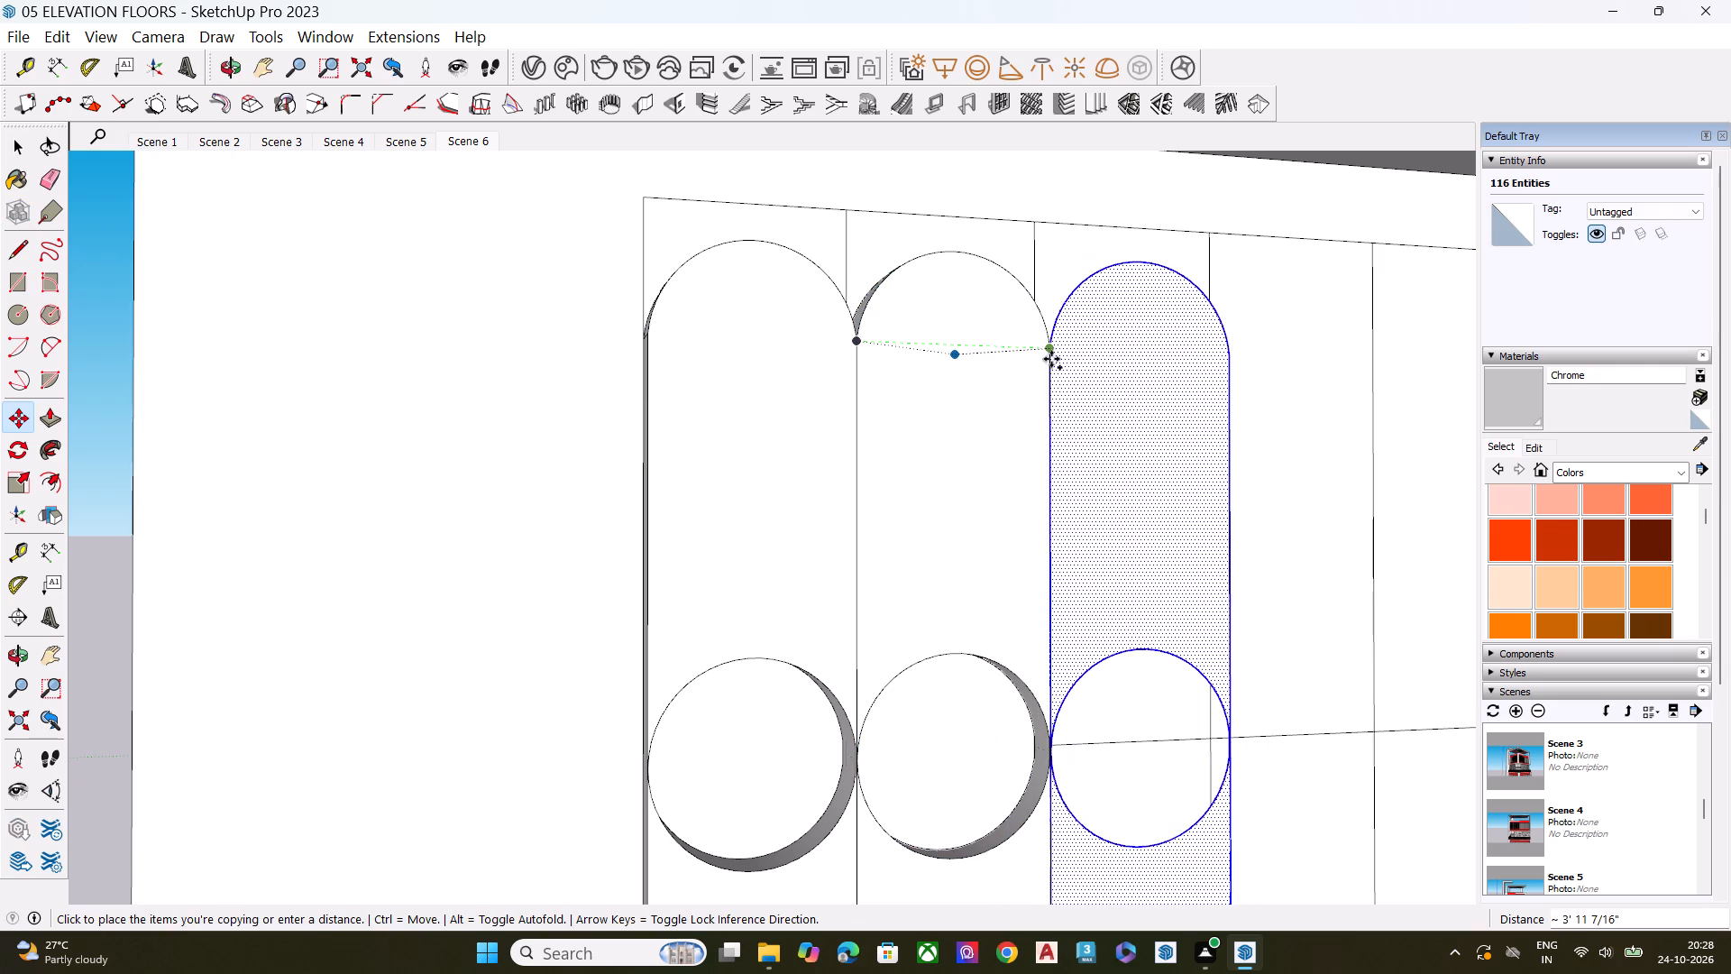
pyautogui.moveTo(1051, 359); pyautogui.dragTo(675, 478, button='middle')
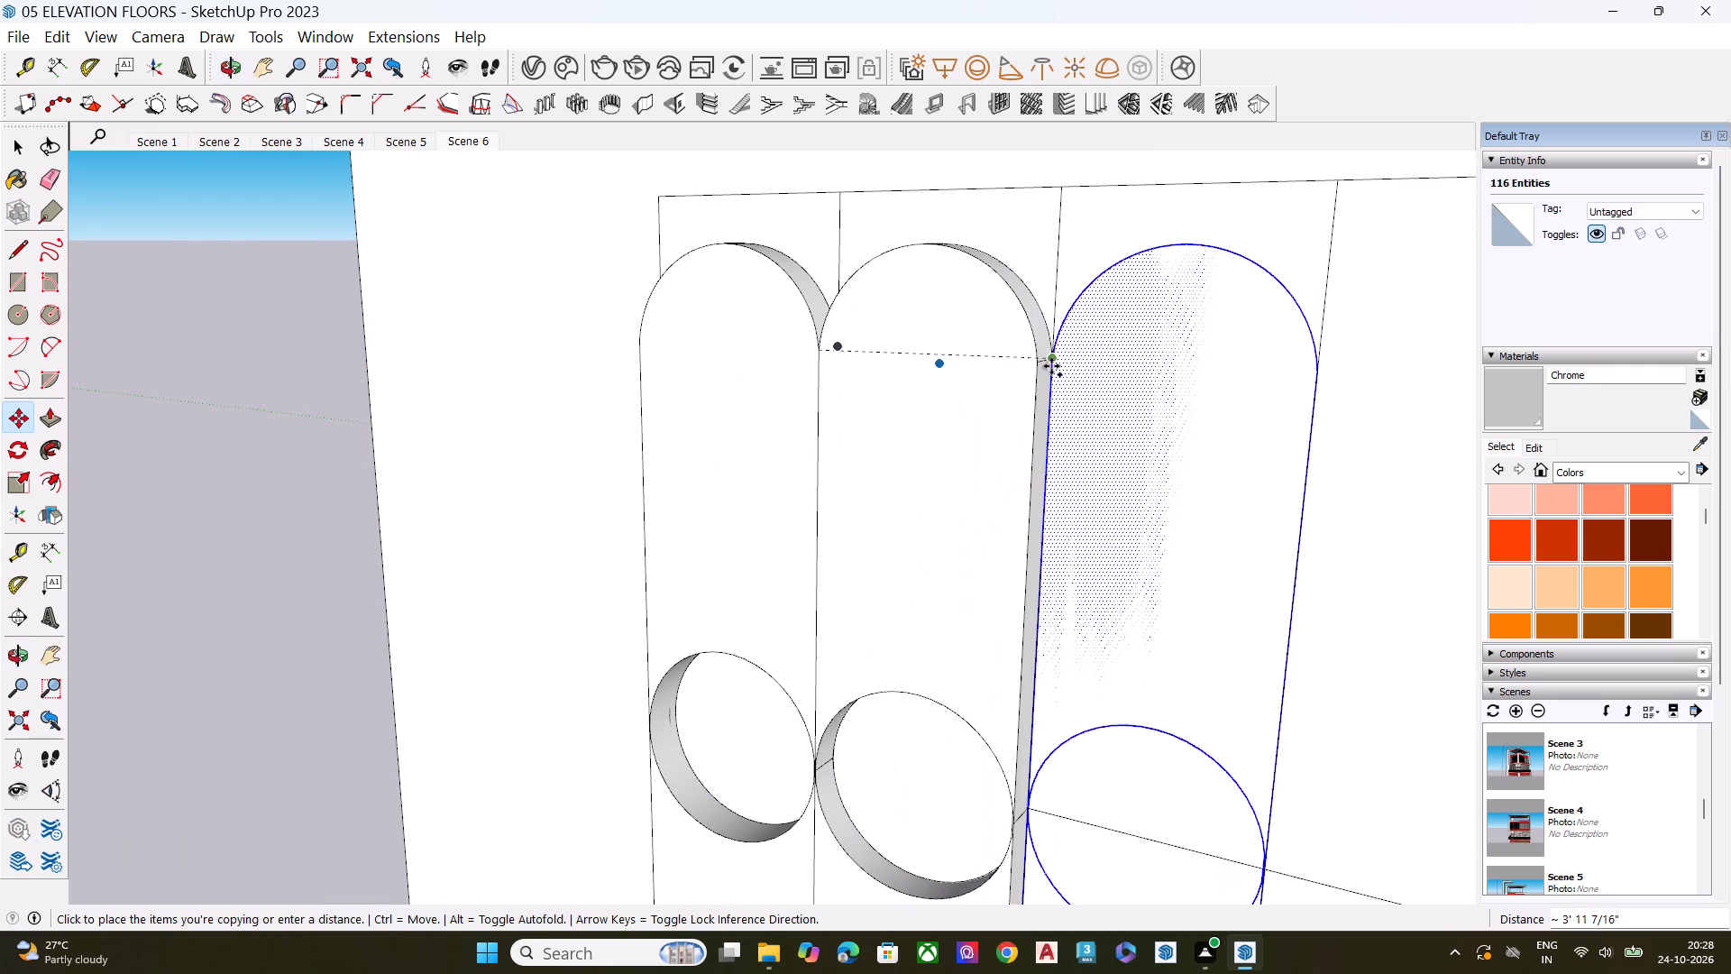
pyautogui.click(1056, 363)
pyautogui.press('space')
# Pull the third column's round-ended face outward flush with the second column's raised face, leaving its circle recessed.
pyautogui.doubleClick(1140, 448)
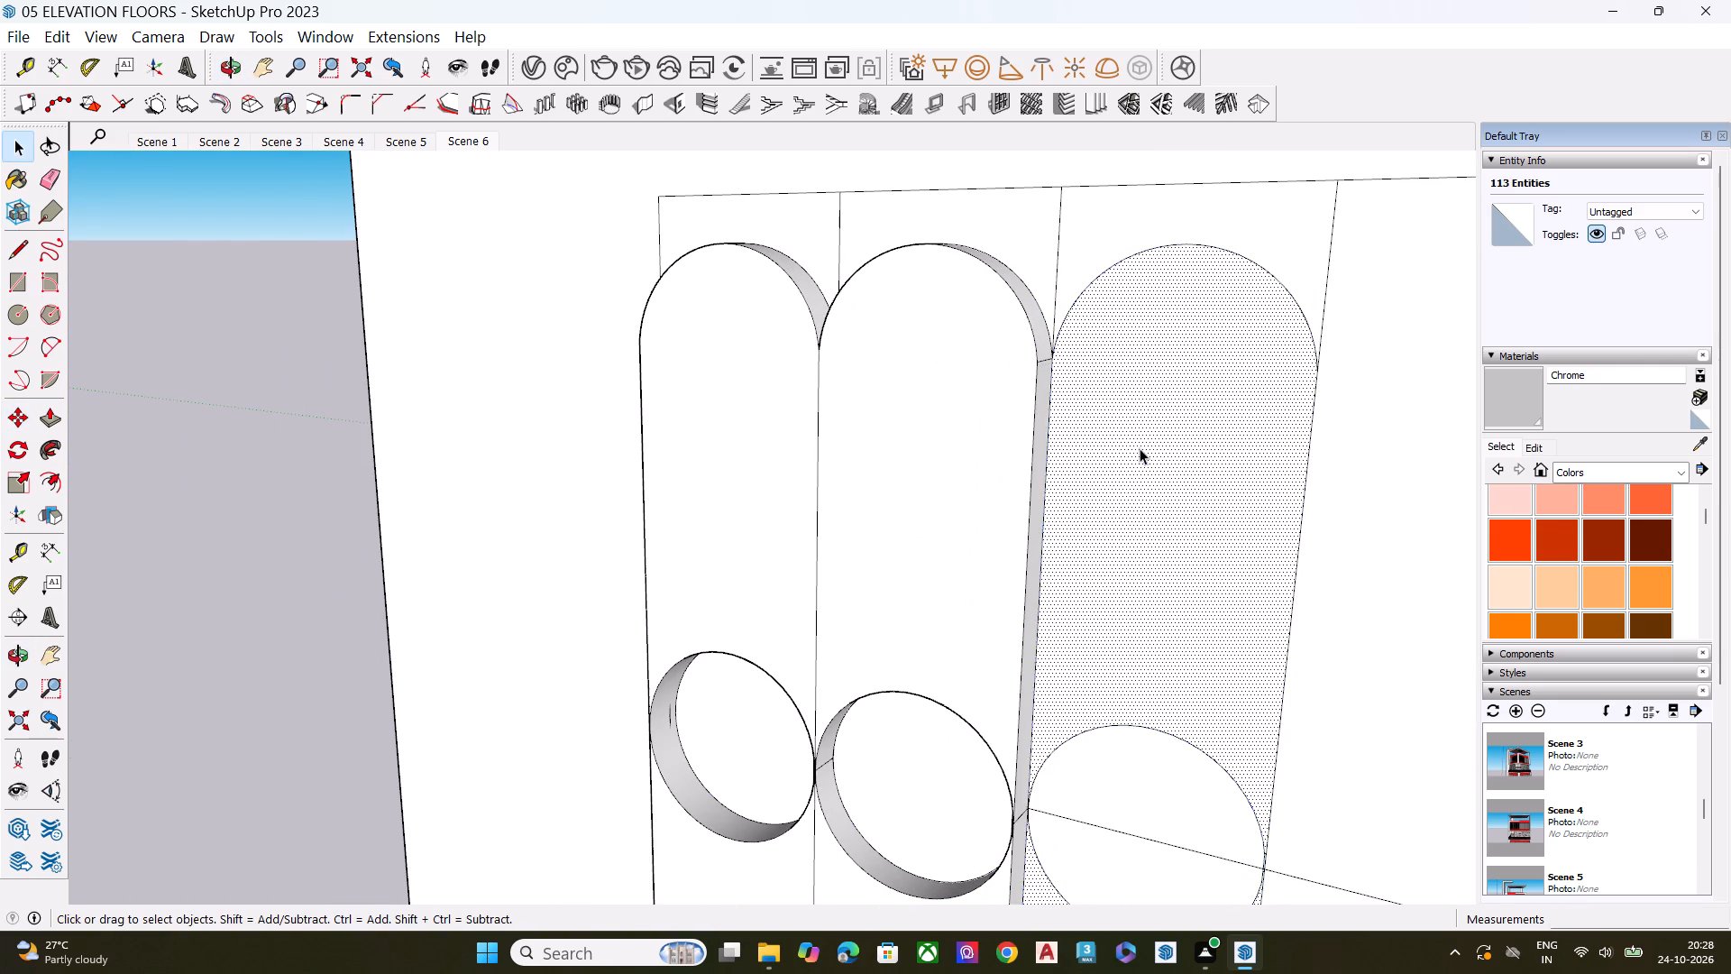
pyautogui.press('p')
pyautogui.click(1140, 448)
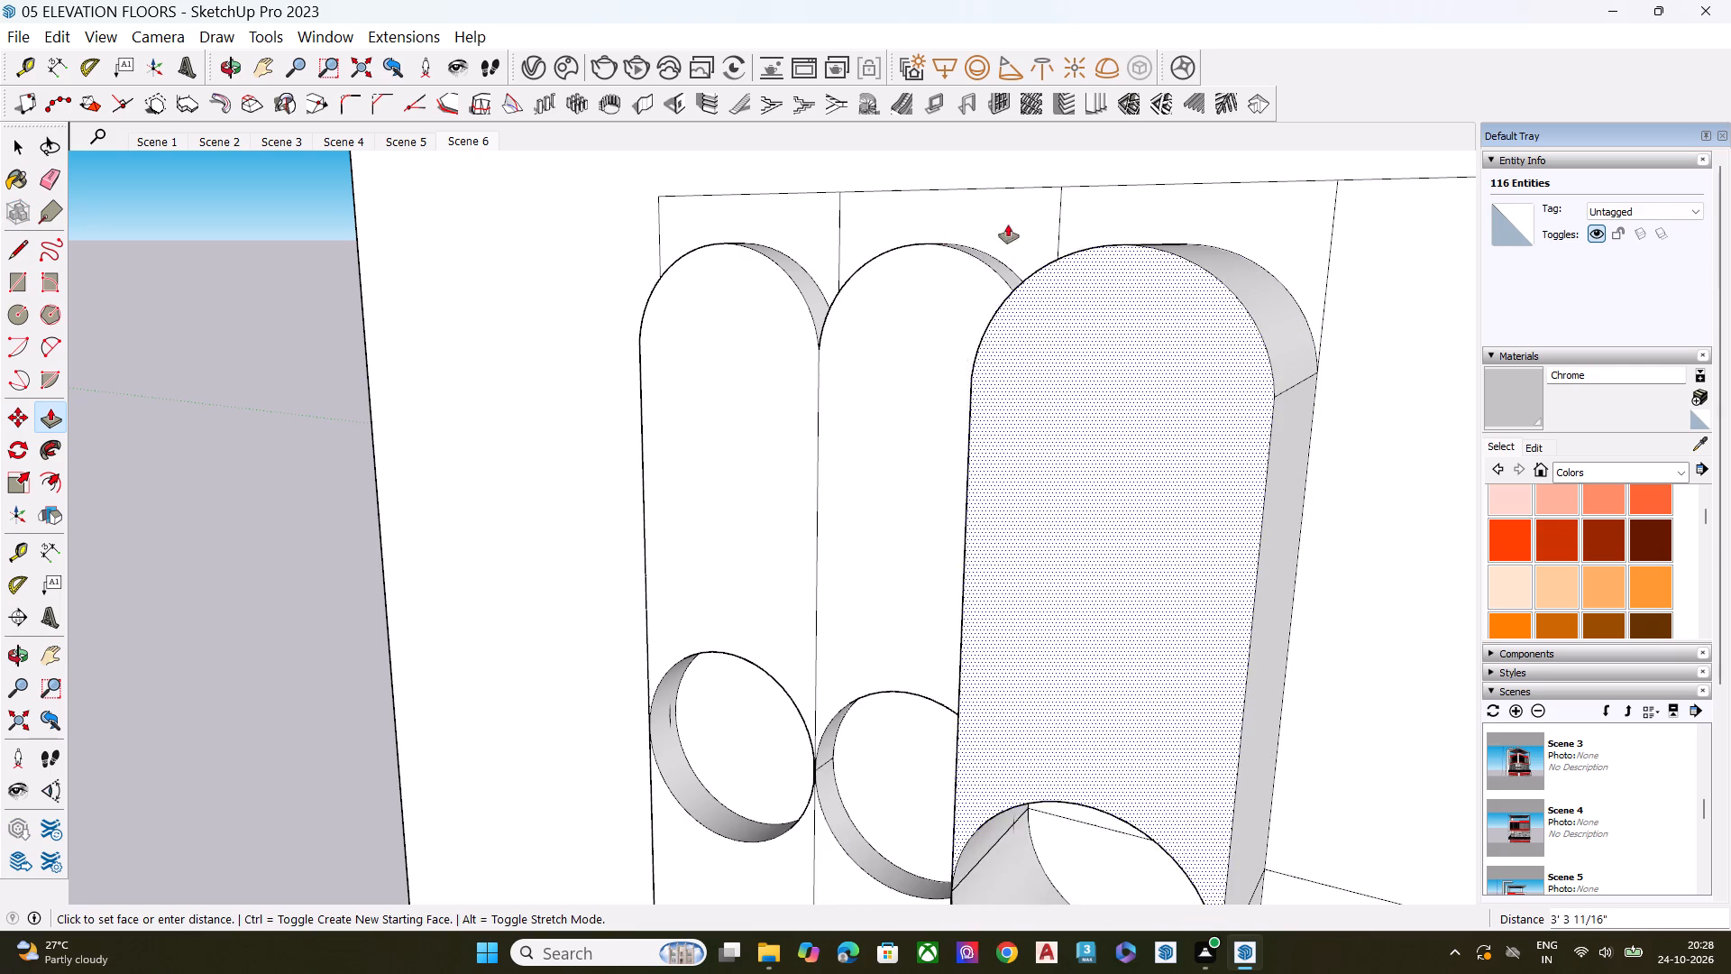
pyautogui.scroll(1, 922, 225)
pyautogui.moveTo(918, 249); pyautogui.dragTo(1127, 393, button='middle')
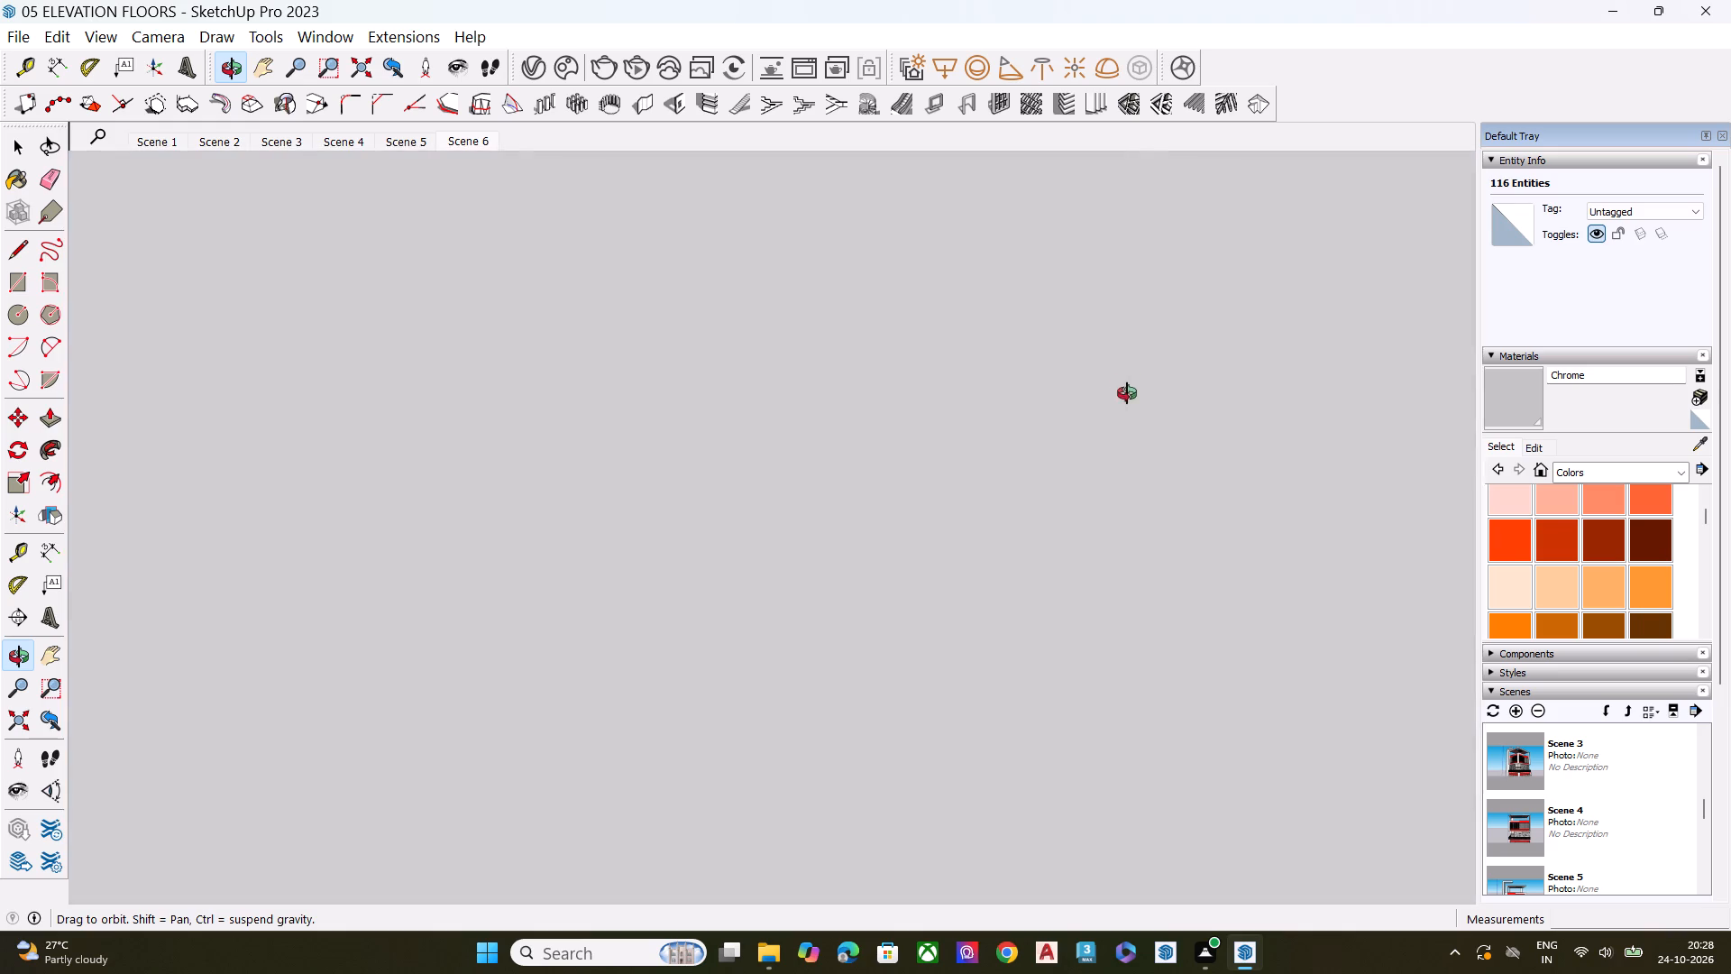
pyautogui.moveTo(1127, 393); pyautogui.dragTo(1244, 243, button='middle')
pyautogui.scroll(2, 1244, 243)
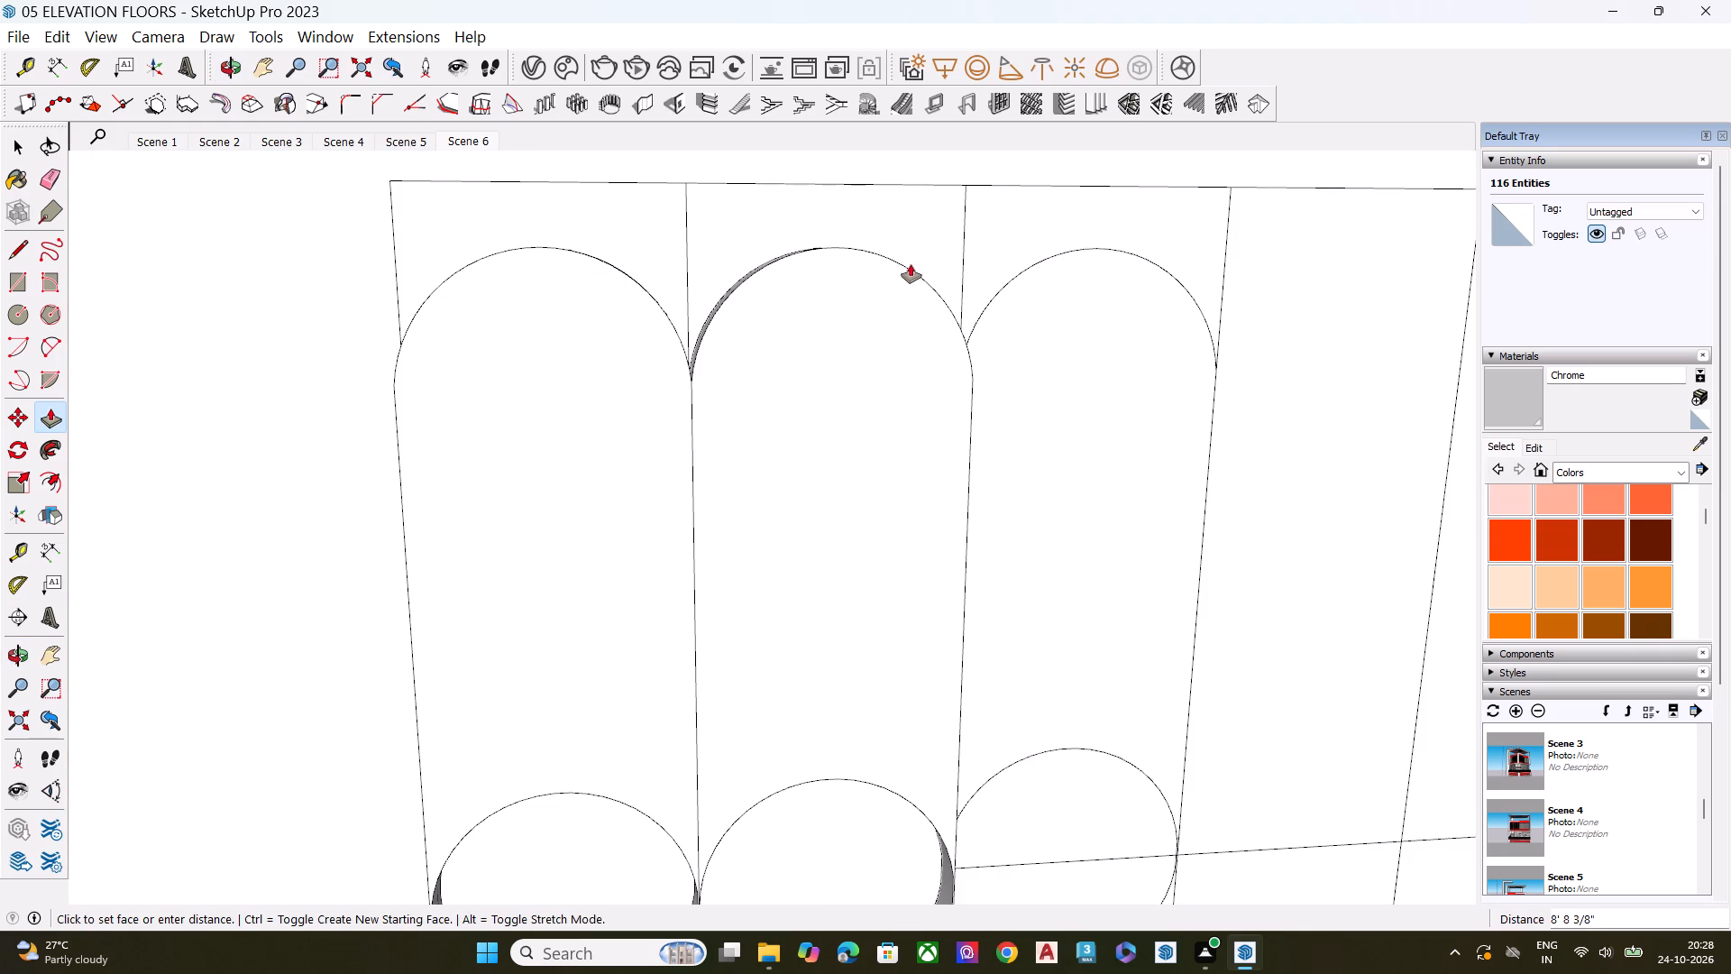
pyautogui.click(911, 264)
pyautogui.press('space')
# Copy the third column's raised round-ended face and circle outline along the wall into the fourth column, against the third raised shape.
pyautogui.scroll(-4, 910, 264)
pyautogui.scroll(1, 910, 264)
pyautogui.scroll(-4, 910, 264)
pyautogui.moveTo(1059, 458); pyautogui.dragTo(1126, 415, button='middle')
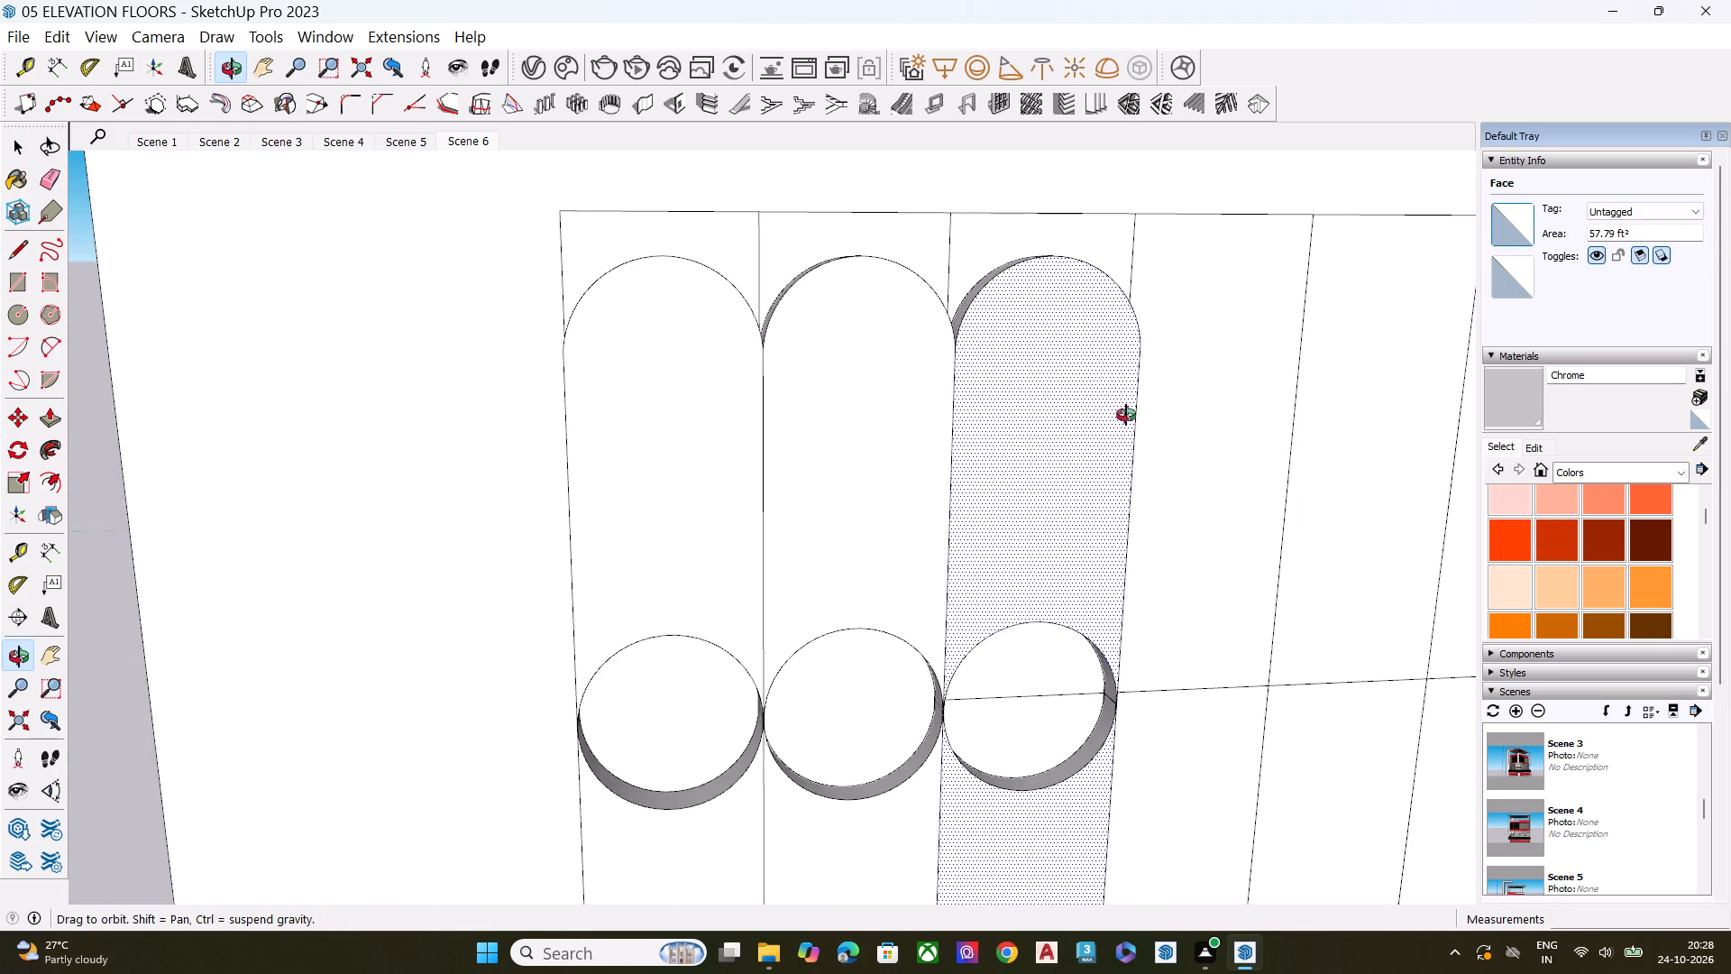
pyautogui.moveTo(1126, 415); pyautogui.dragTo(1232, 345, button='middle')
pyautogui.scroll(-8, 1082, 365)
pyautogui.scroll(9, 1032, 593)
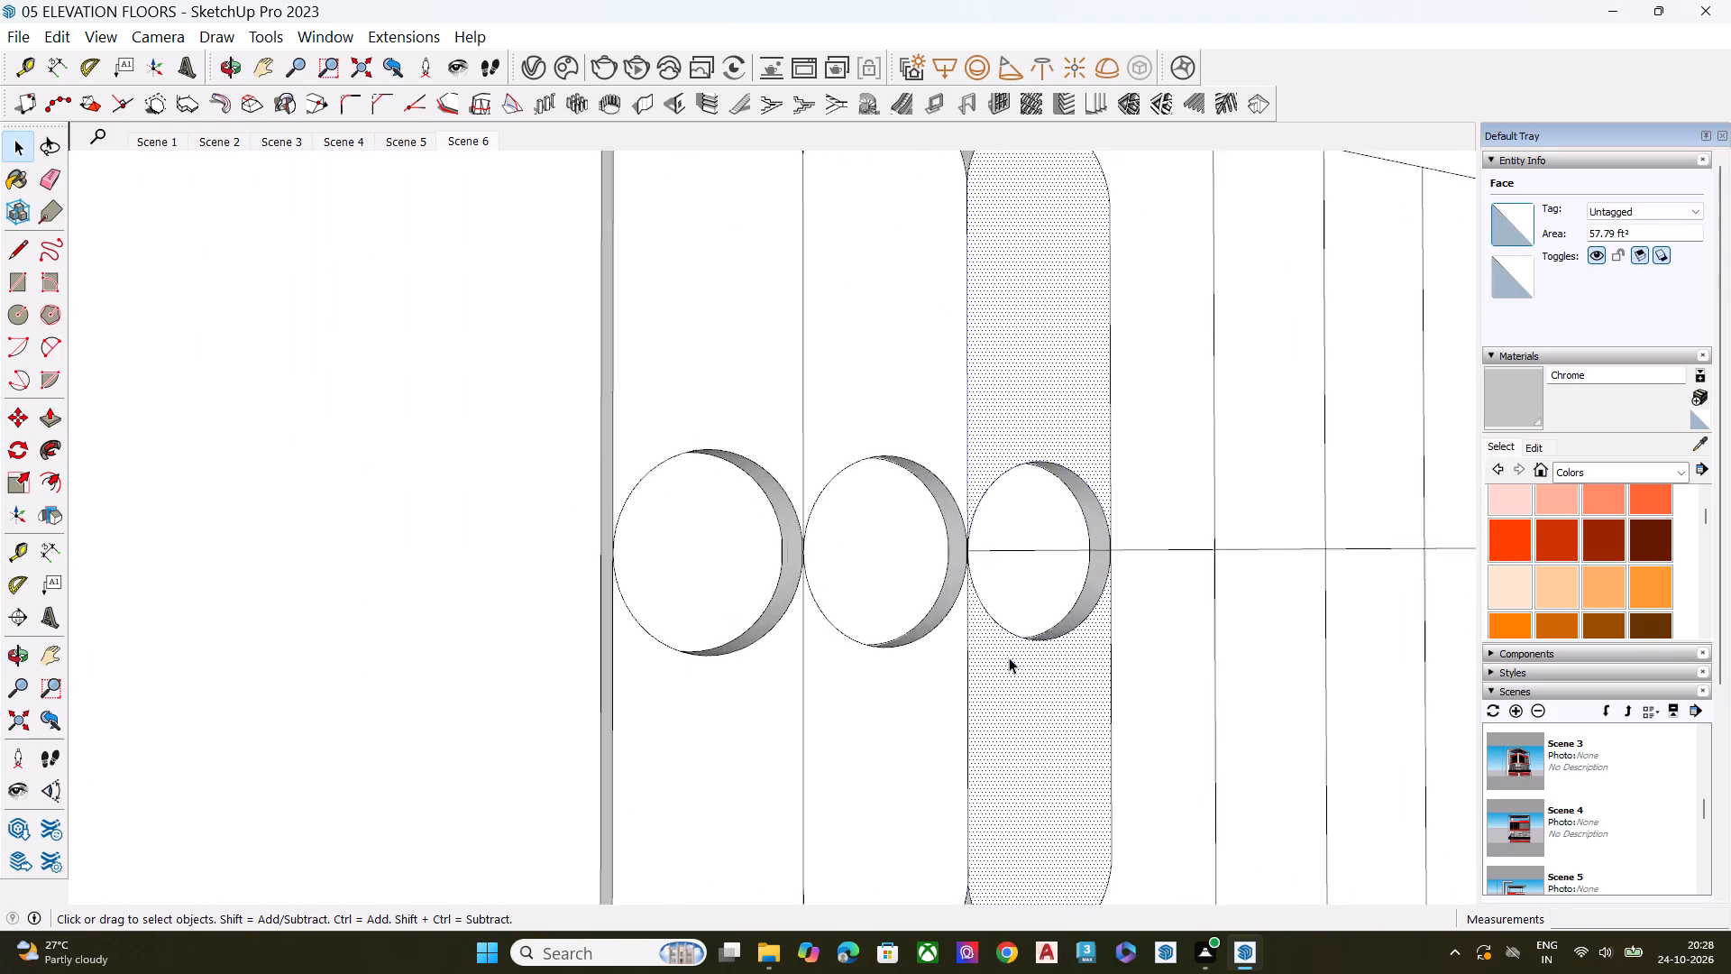
pyautogui.scroll(1, 1031, 542)
pyautogui.doubleClick(1123, 407)
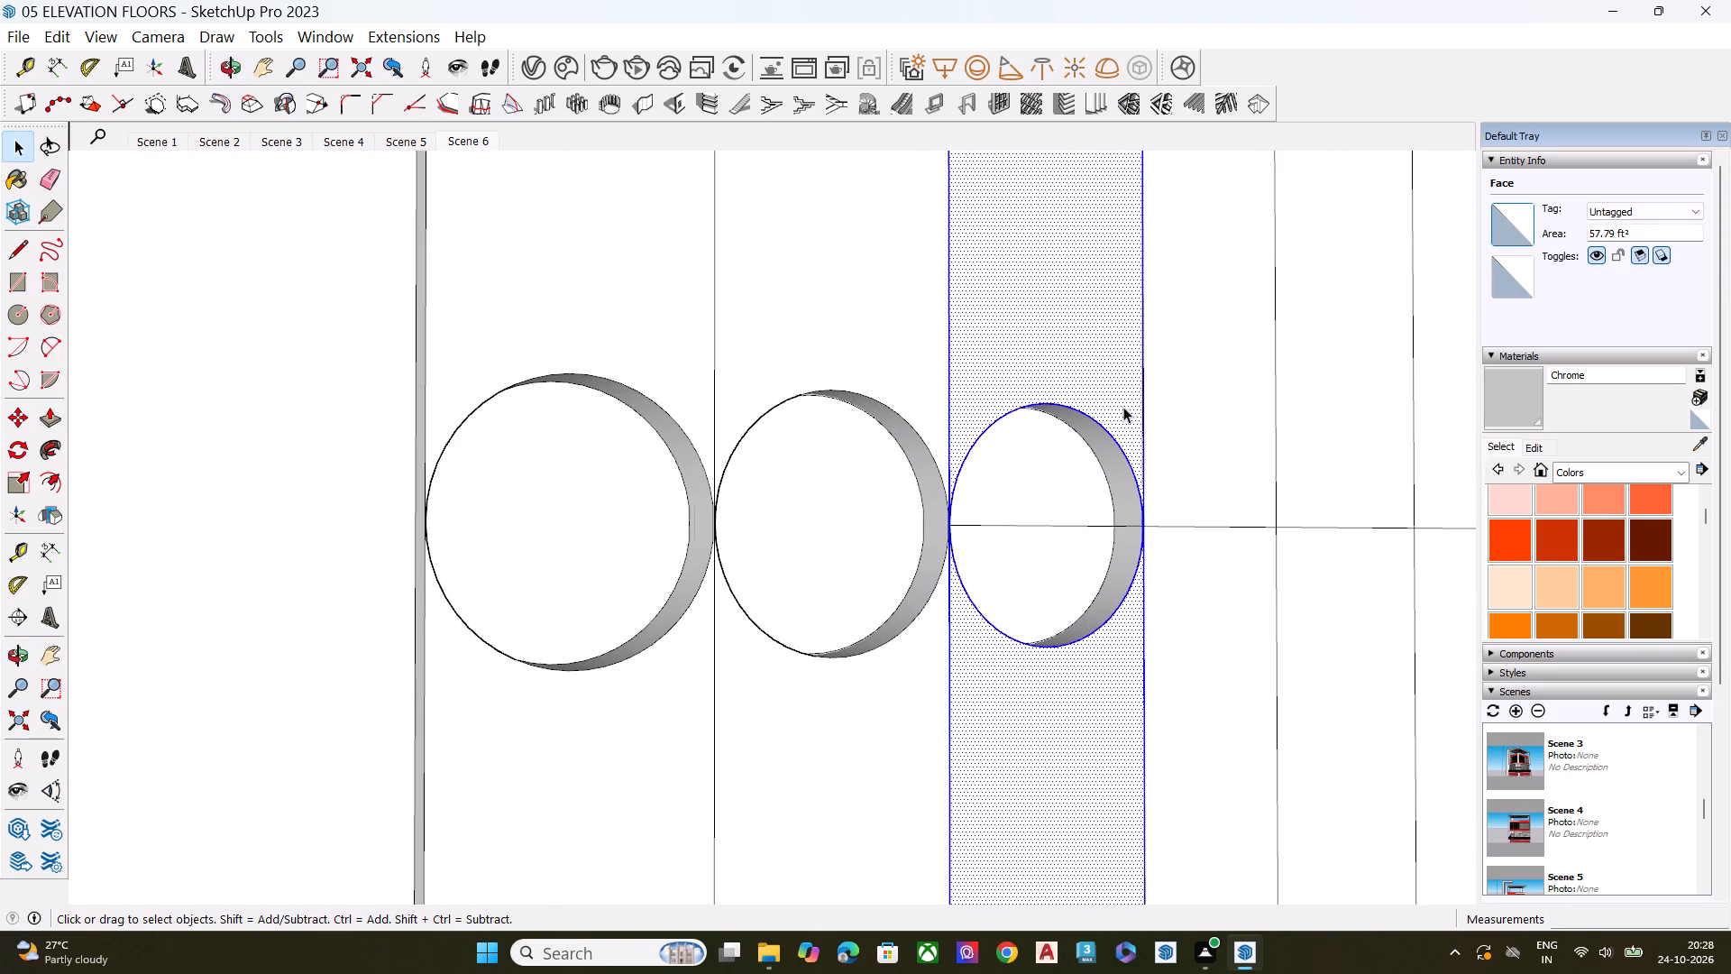
pyautogui.press('p')
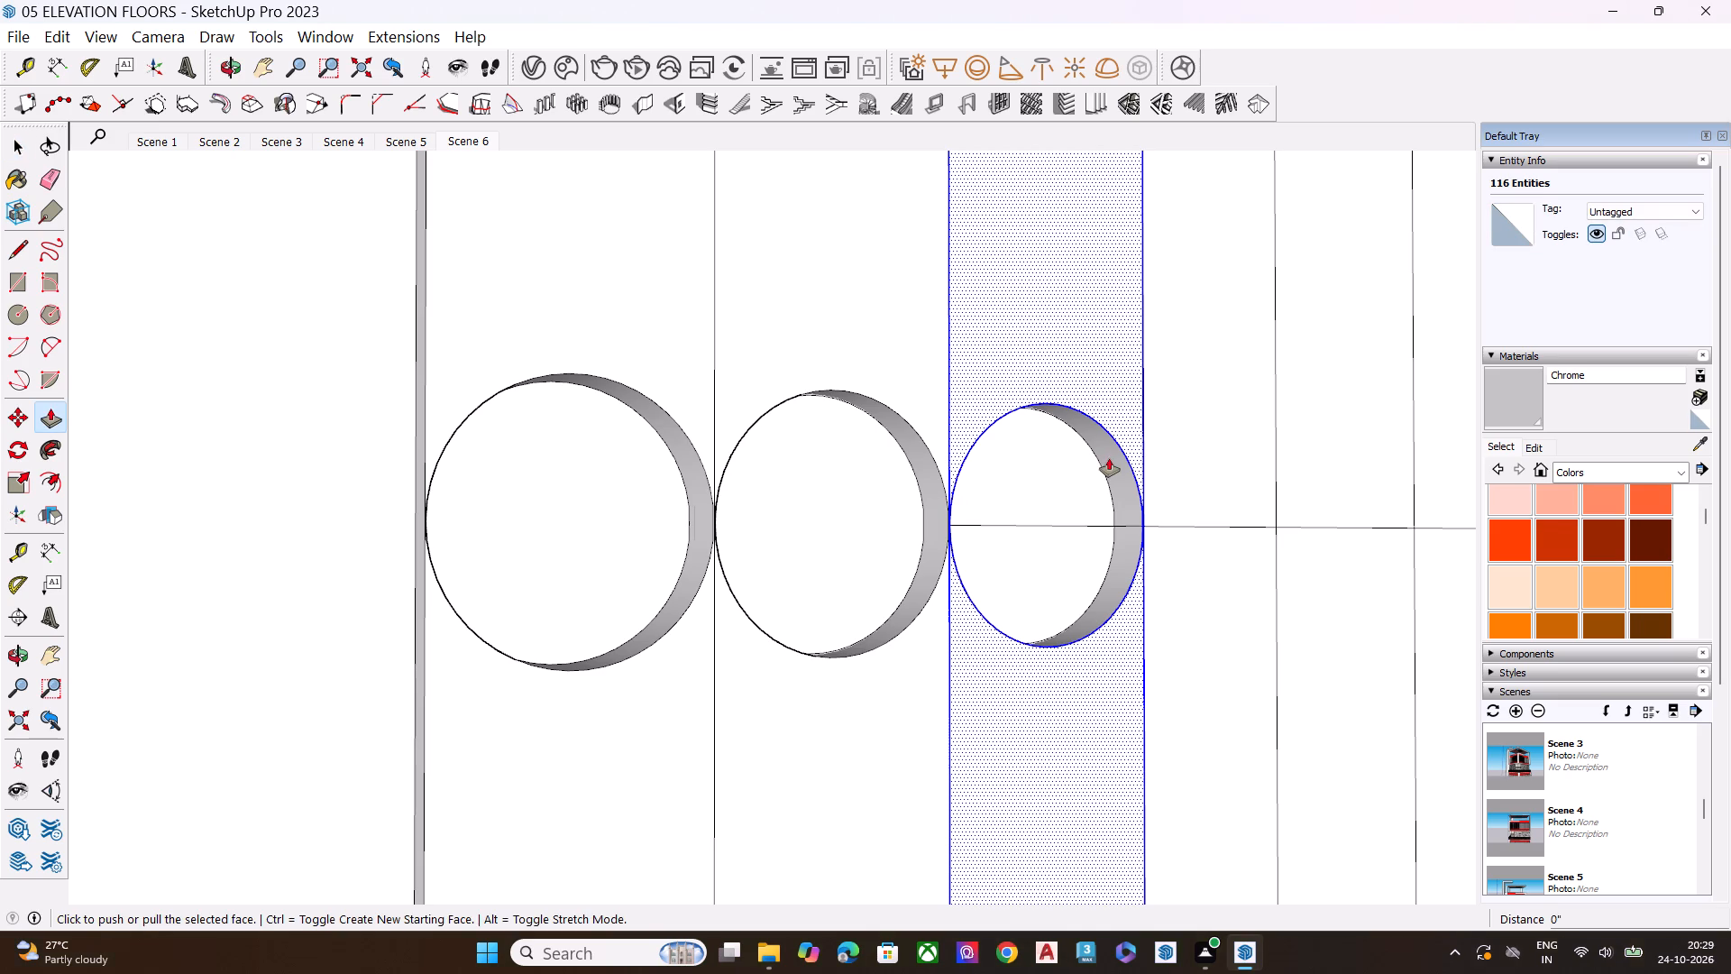
pyautogui.press('m')
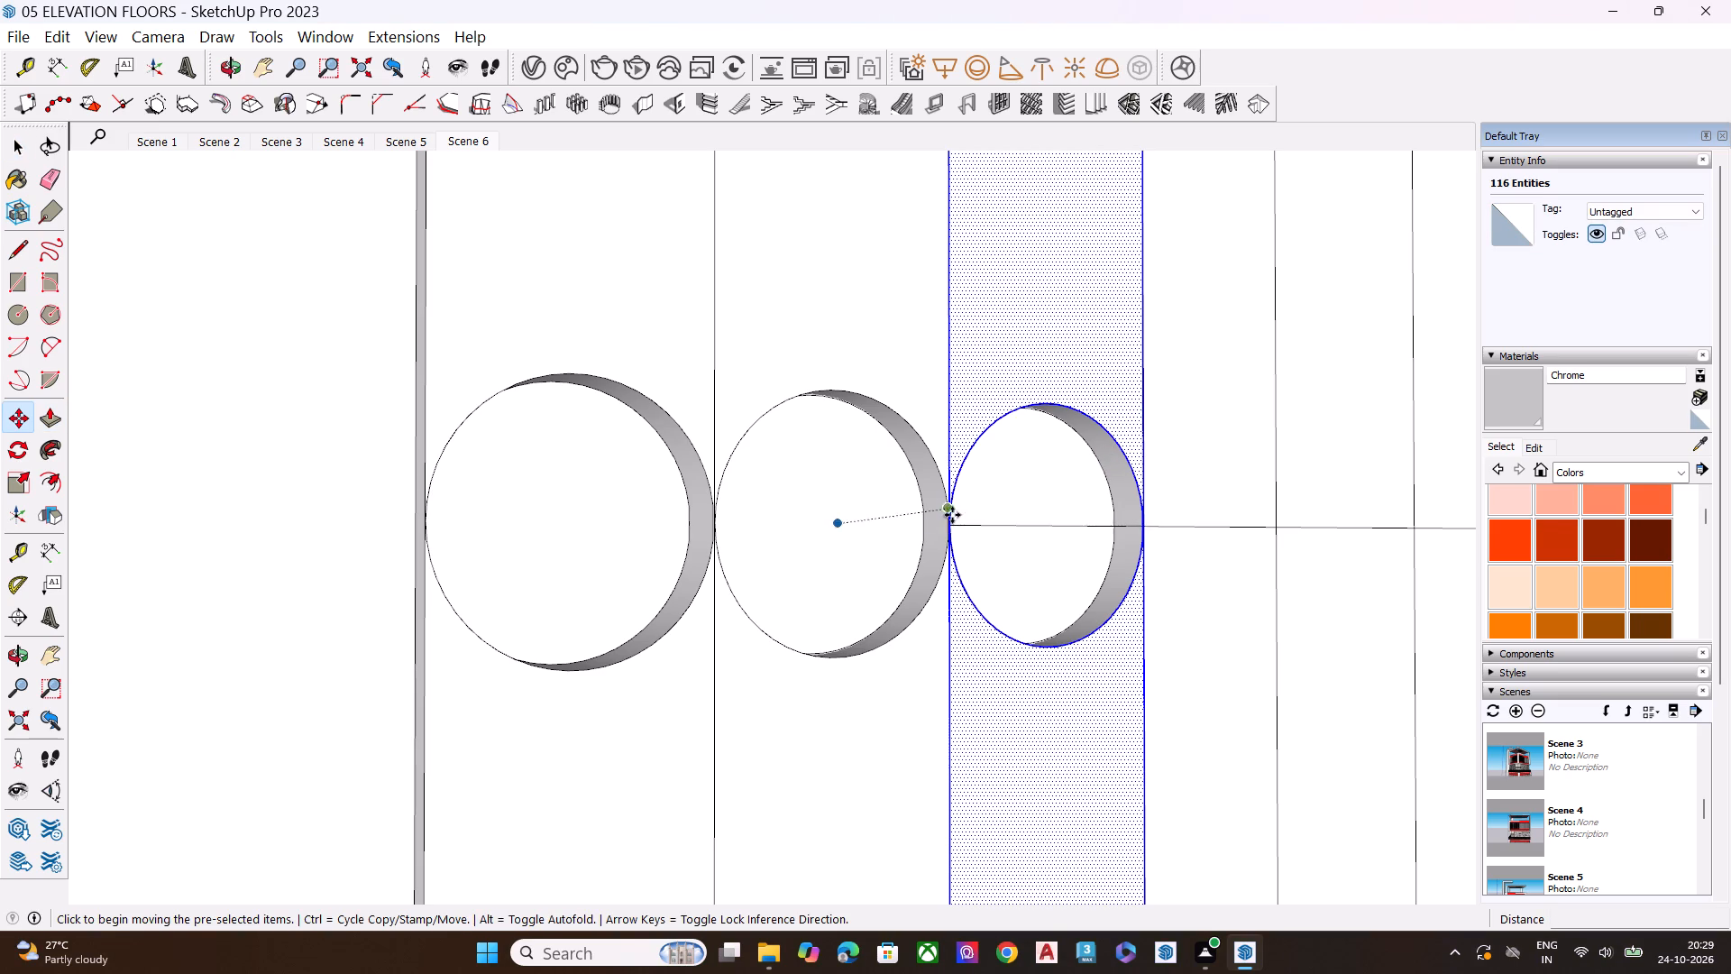
pyautogui.click(950, 527)
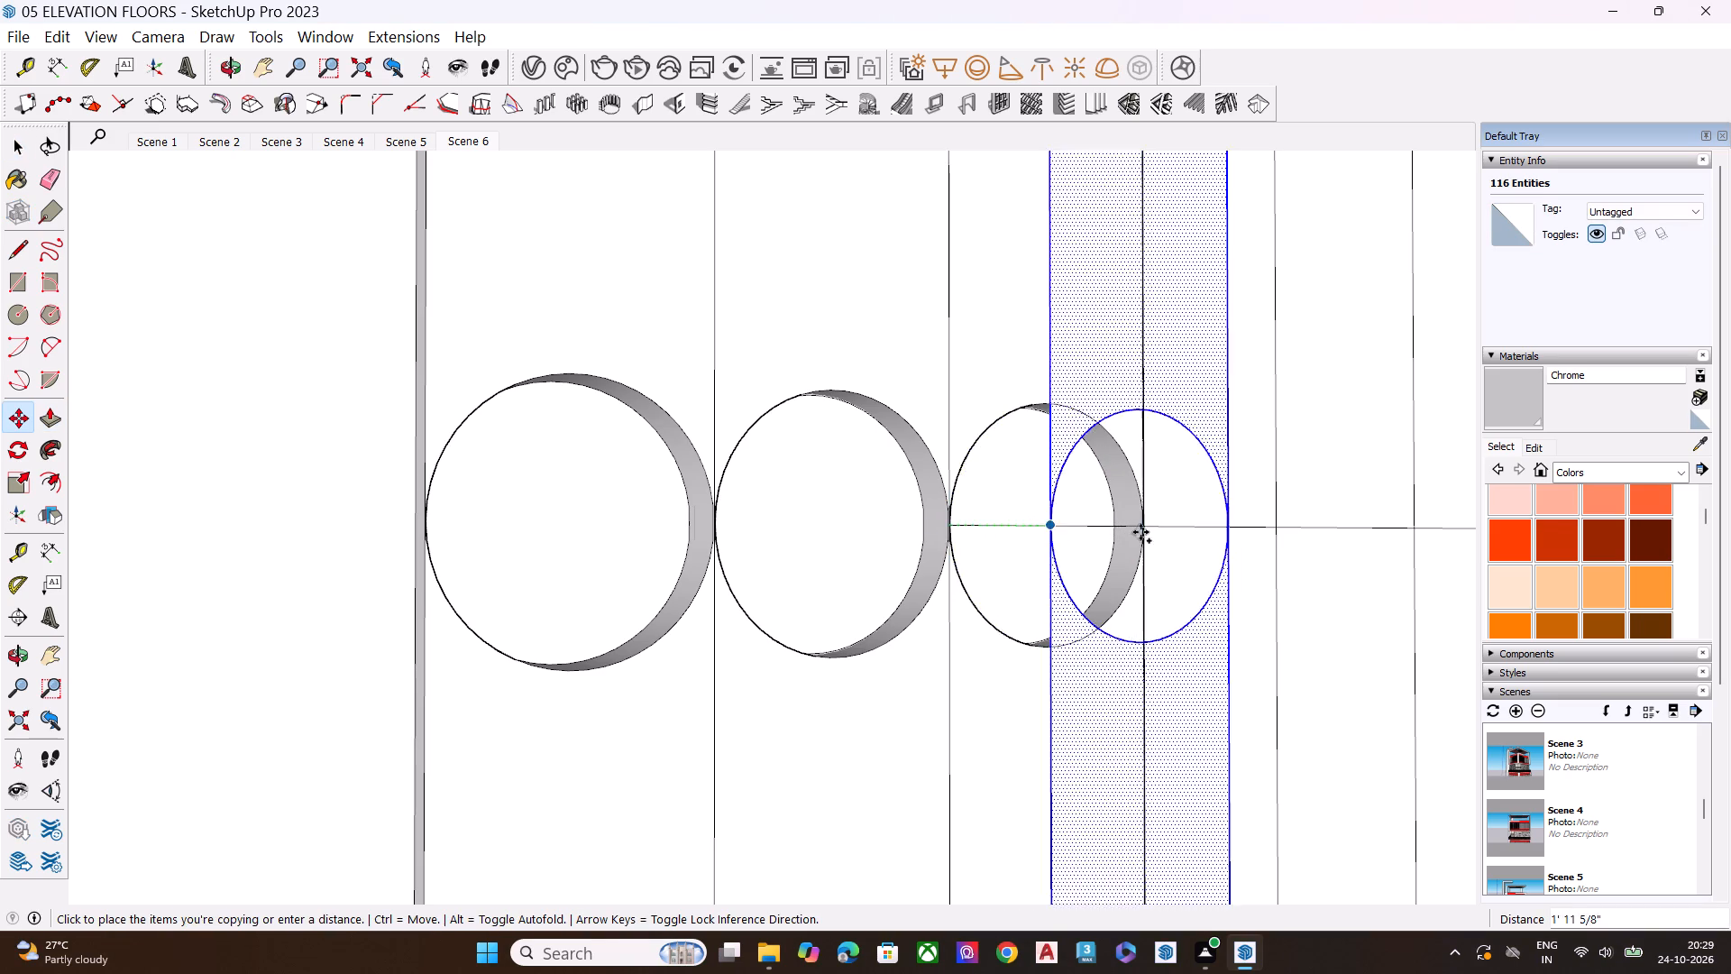
pyautogui.moveTo(1153, 530); pyautogui.dragTo(1078, 590, button='middle')
pyautogui.scroll(3, 1148, 556)
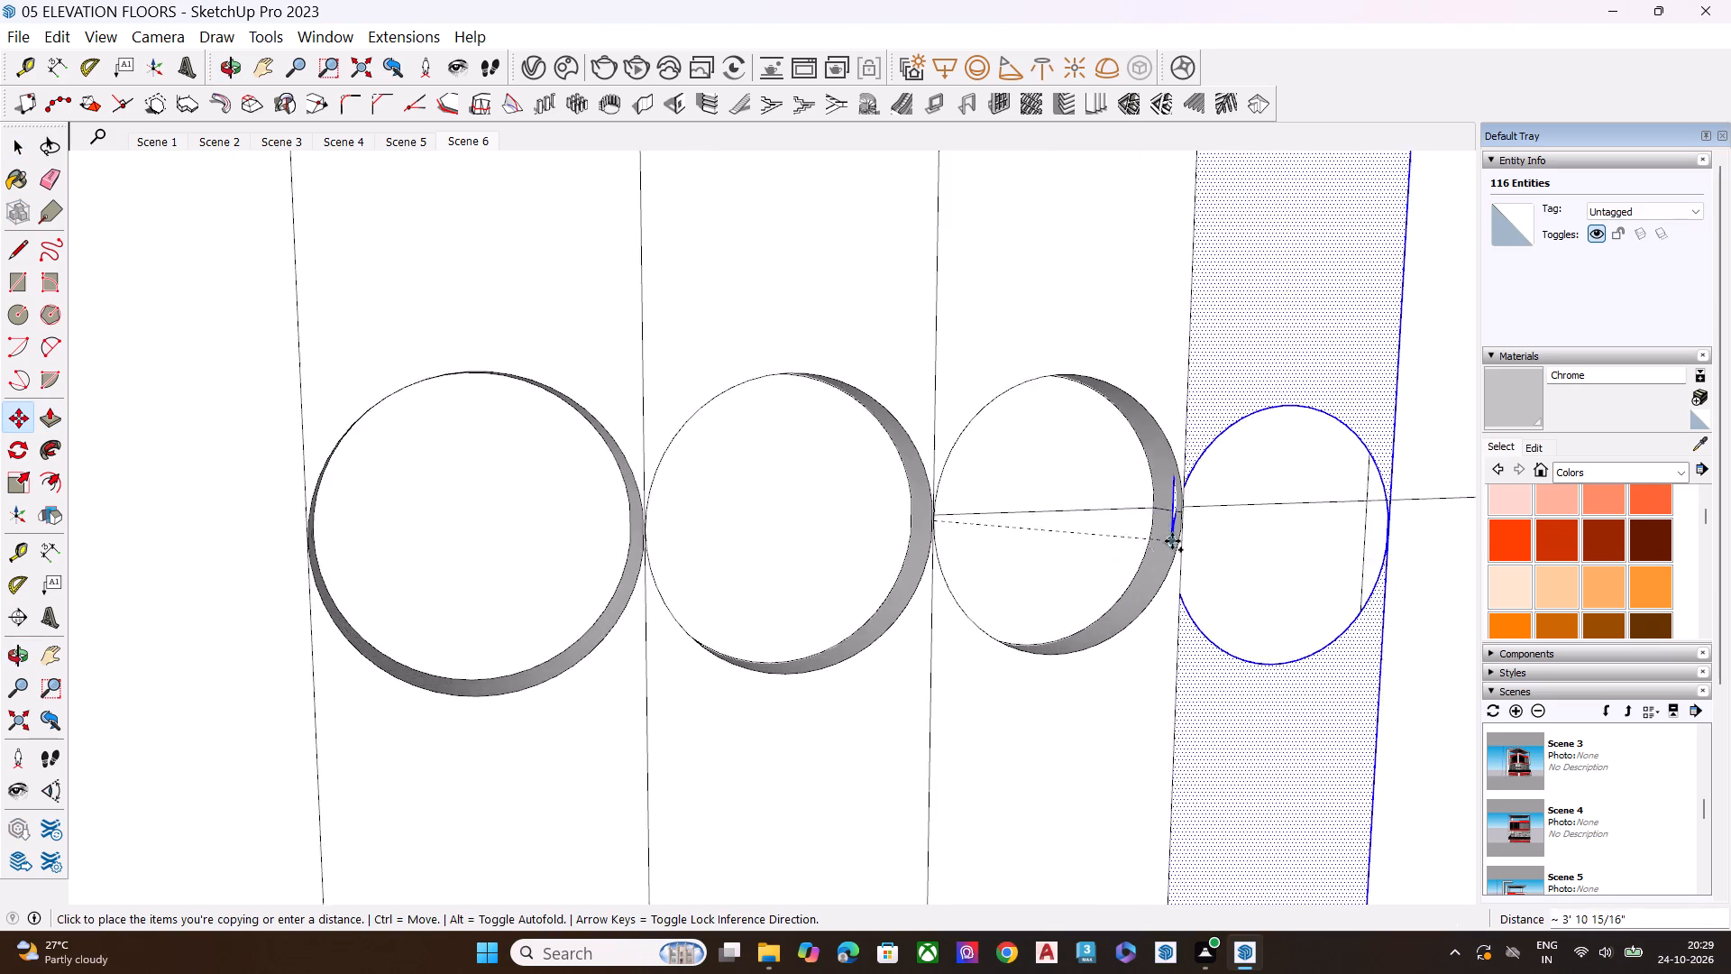
pyautogui.scroll(1, 1172, 541)
pyautogui.scroll(-1, 1172, 541)
pyautogui.scroll(11, 1174, 541)
pyautogui.moveTo(1169, 516); pyautogui.dragTo(1069, 627, button='middle')
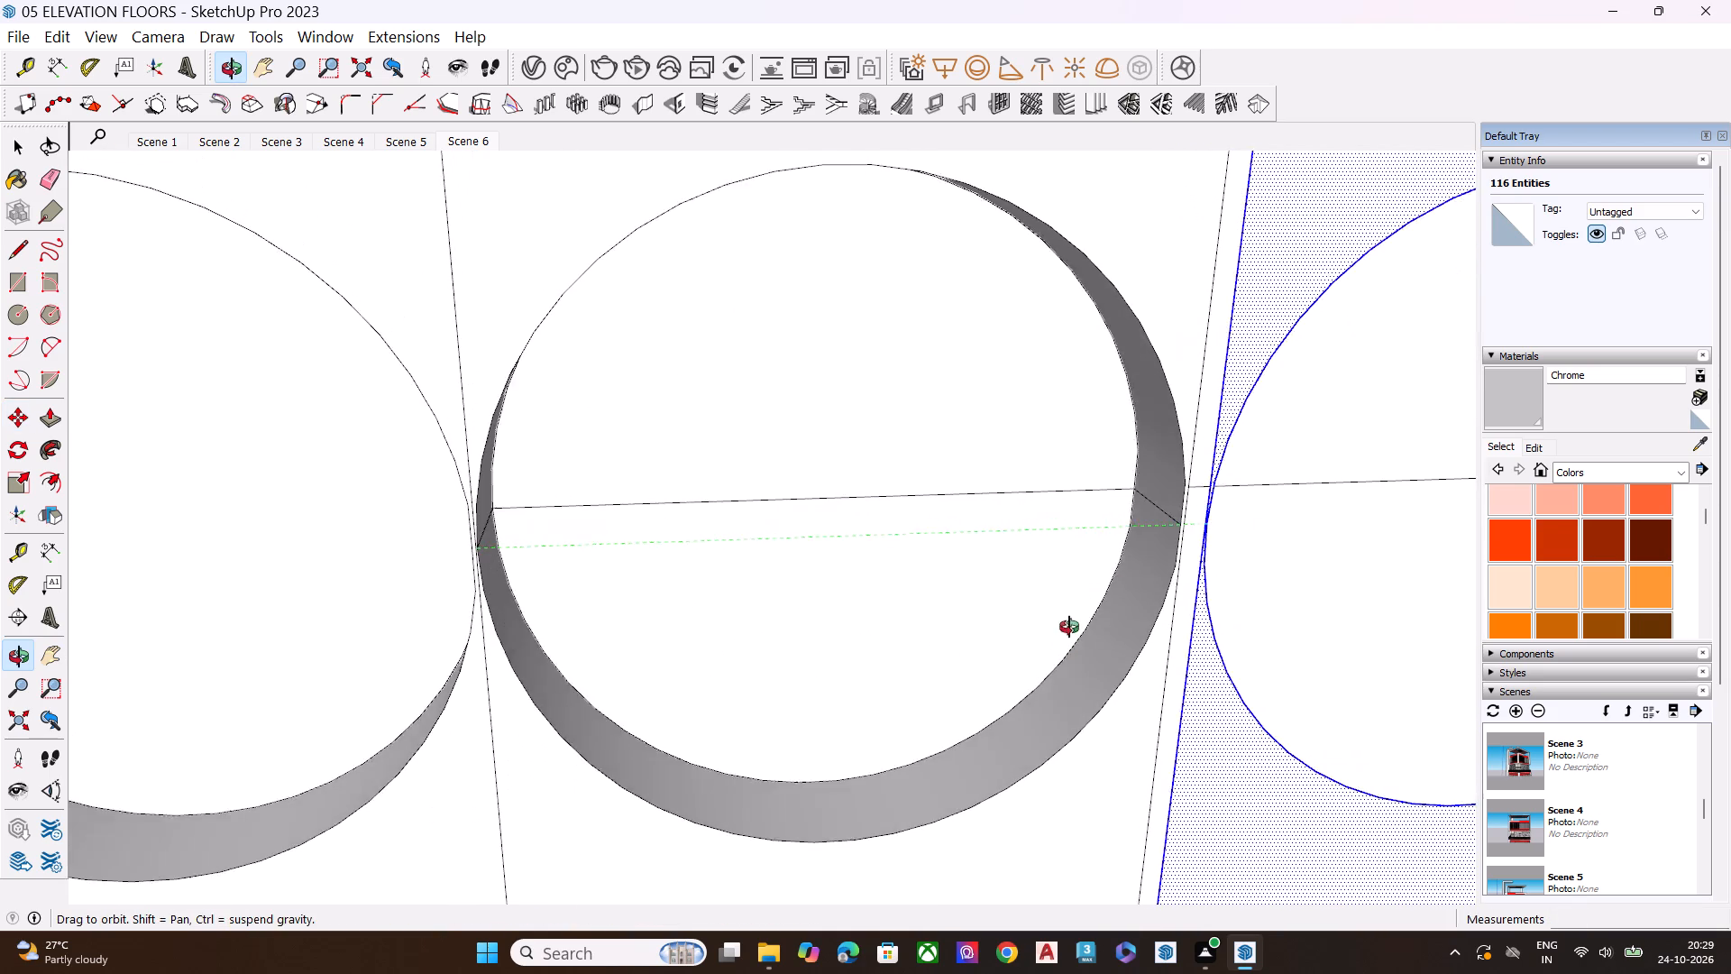
pyautogui.moveTo(1069, 627); pyautogui.dragTo(1057, 645, button='middle')
pyautogui.scroll(3, 1245, 510)
pyautogui.scroll(-3, 1251, 502)
pyautogui.scroll(1, 1251, 502)
pyautogui.moveTo(1217, 495); pyautogui.dragTo(994, 583, button='middle')
pyautogui.scroll(7, 1190, 593)
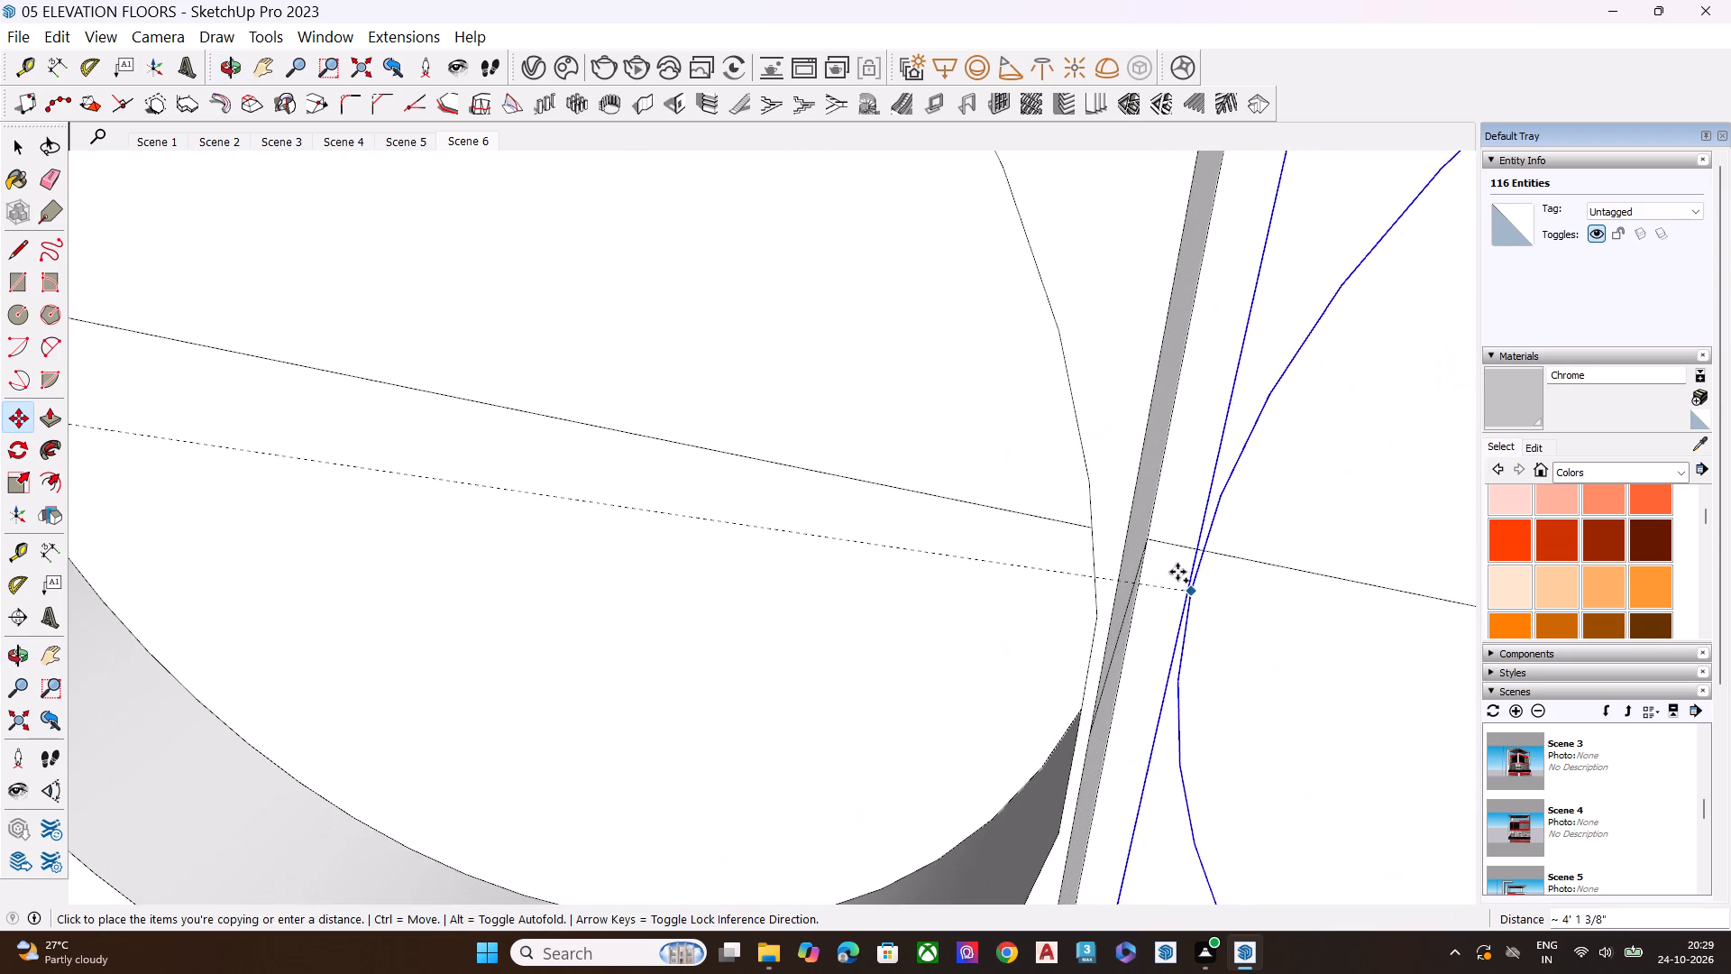
pyautogui.click(1156, 541)
pyautogui.press('space')
# Pull the fourth column's round-ended face outward flush with the third column's raised face, leaving its circle recessed.
pyautogui.scroll(-2, 946, 593)
pyautogui.scroll(3, 945, 593)
pyautogui.scroll(-1, 945, 593)
pyautogui.scroll(1, 945, 593)
pyautogui.scroll(-2, 945, 593)
pyautogui.moveTo(937, 615); pyautogui.dragTo(1079, 561, button='middle')
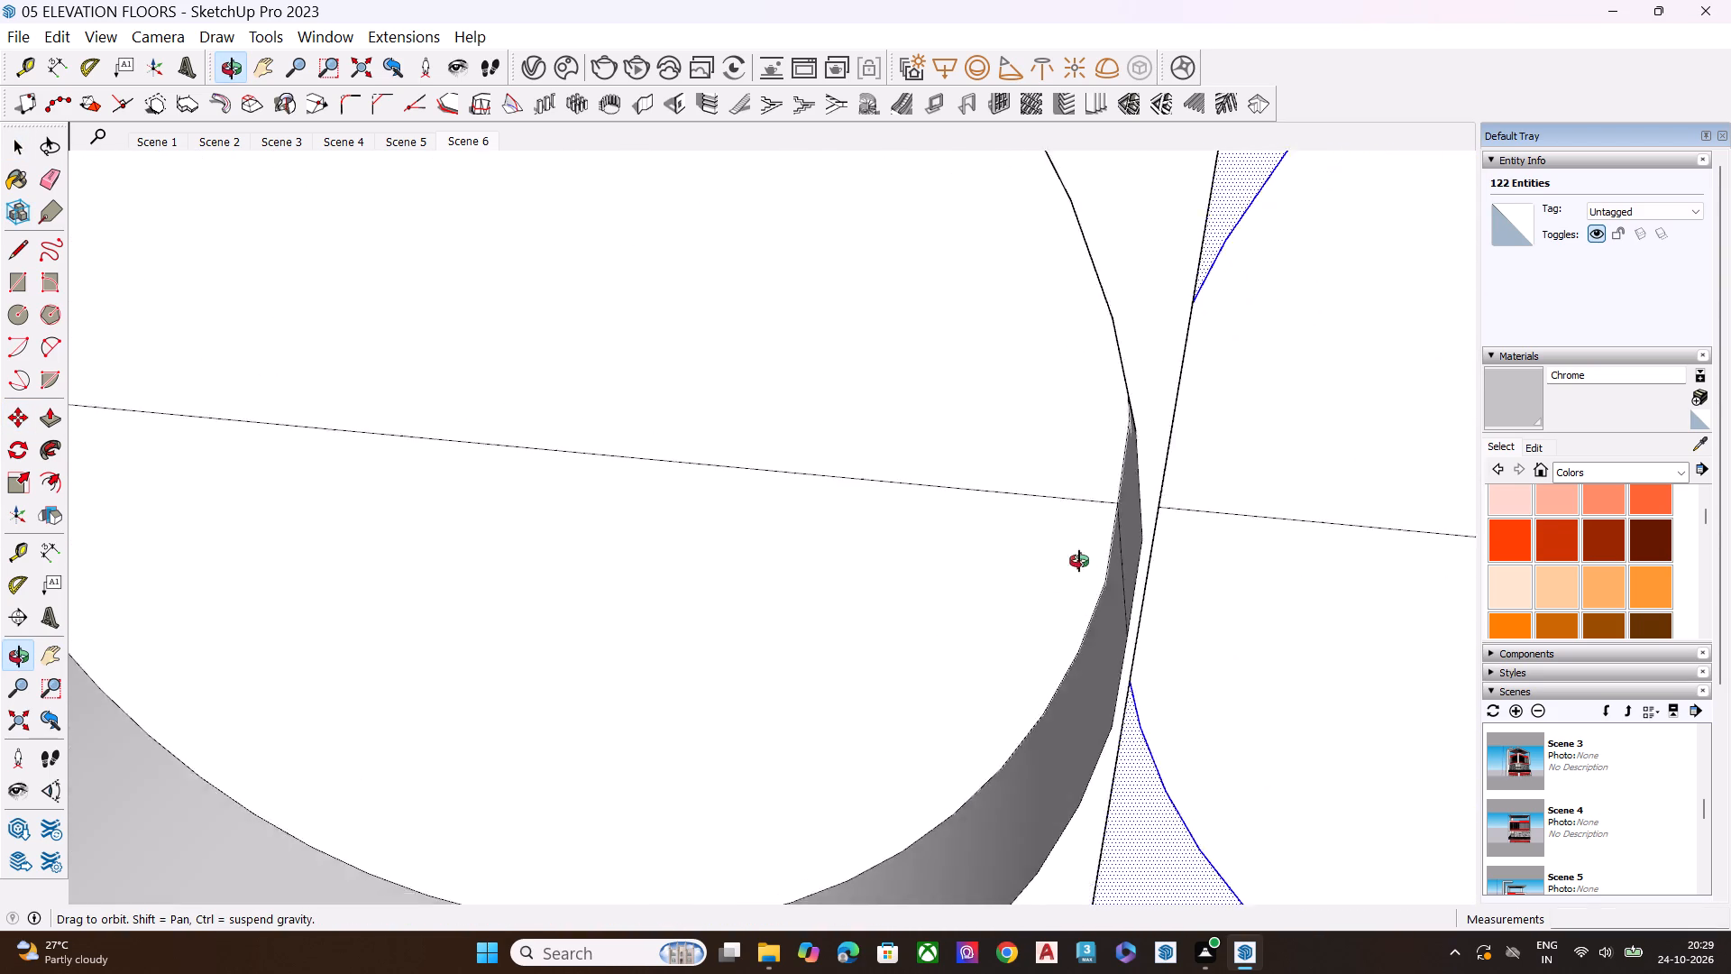
pyautogui.moveTo(1079, 561); pyautogui.dragTo(1209, 511, button='middle')
pyautogui.scroll(-15, 1067, 510)
pyautogui.scroll(1, 1064, 523)
pyautogui.scroll(-2, 1064, 523)
pyautogui.moveTo(1097, 630); pyautogui.dragTo(1270, 520, button='middle')
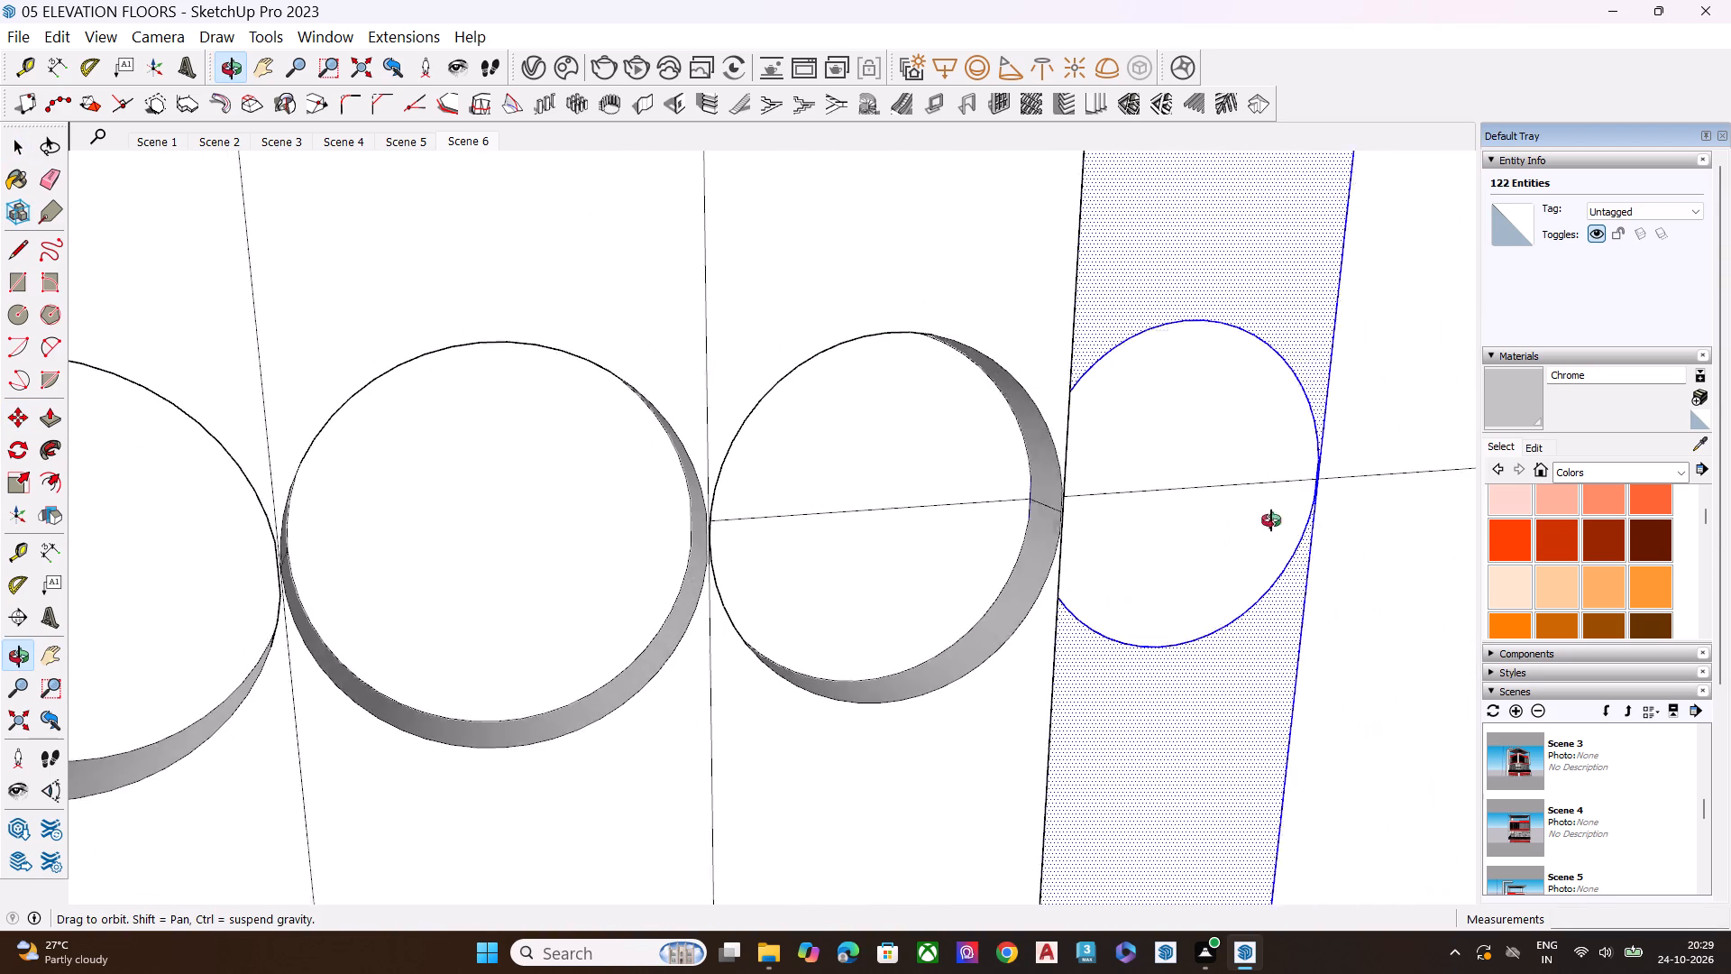
pyautogui.click(1135, 705)
pyautogui.press('p')
pyautogui.click(1085, 703)
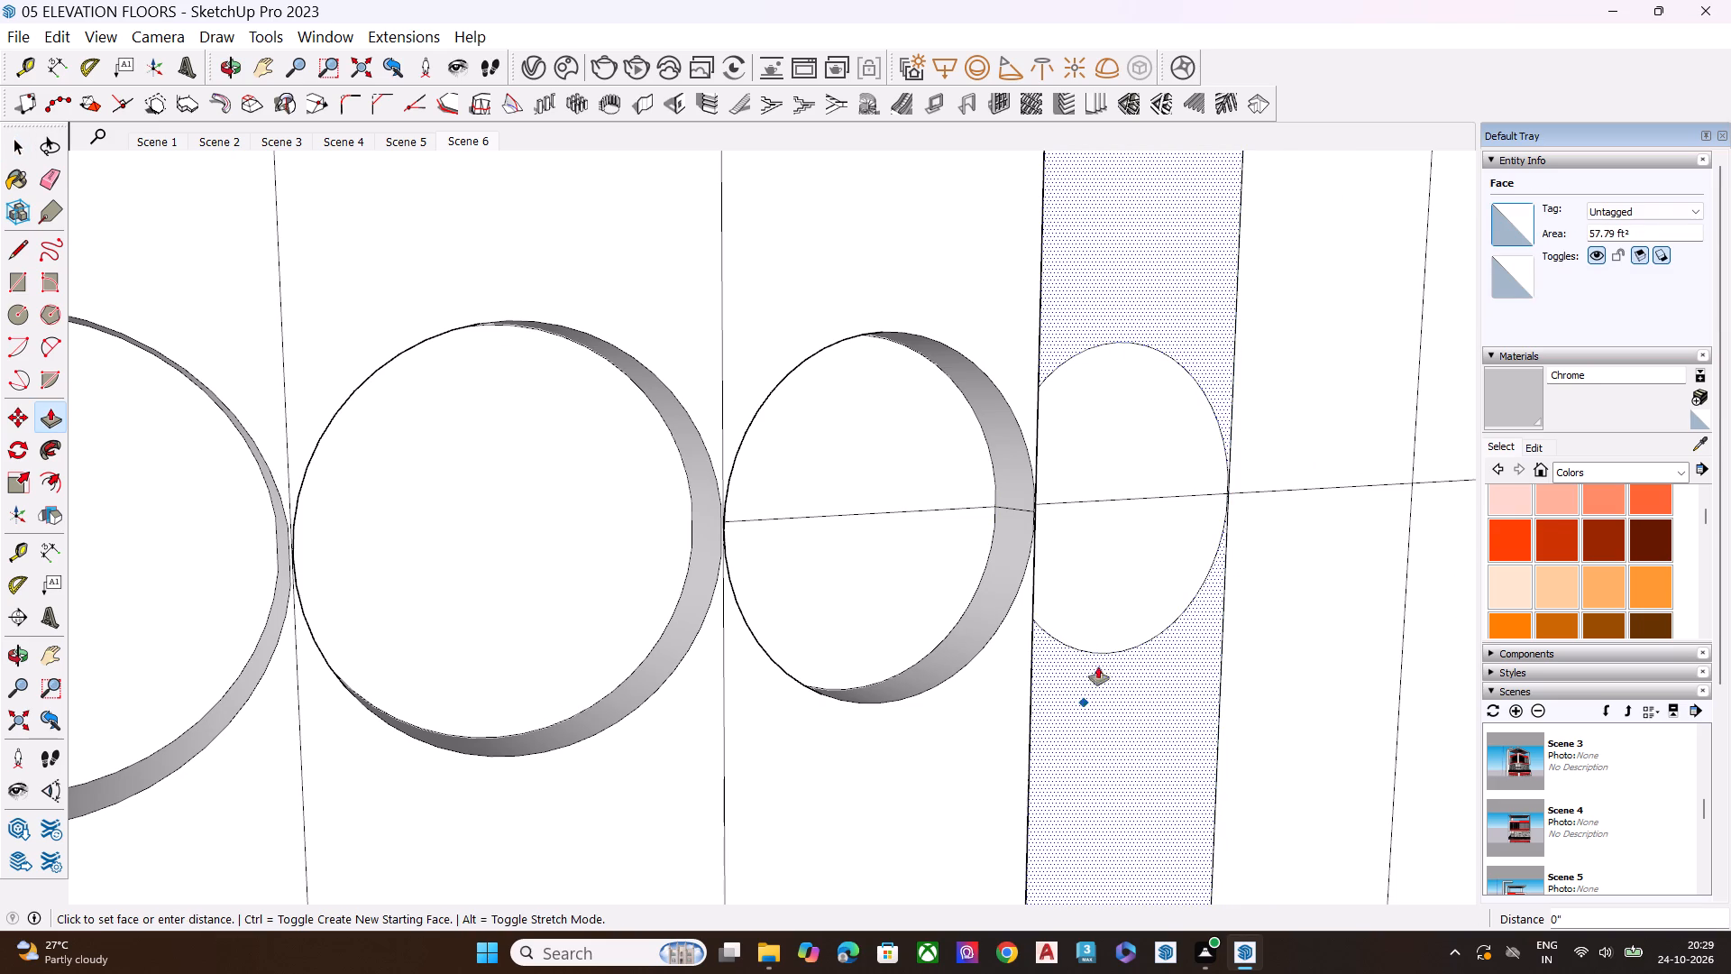
pyautogui.click(1033, 502)
pyautogui.press('space')
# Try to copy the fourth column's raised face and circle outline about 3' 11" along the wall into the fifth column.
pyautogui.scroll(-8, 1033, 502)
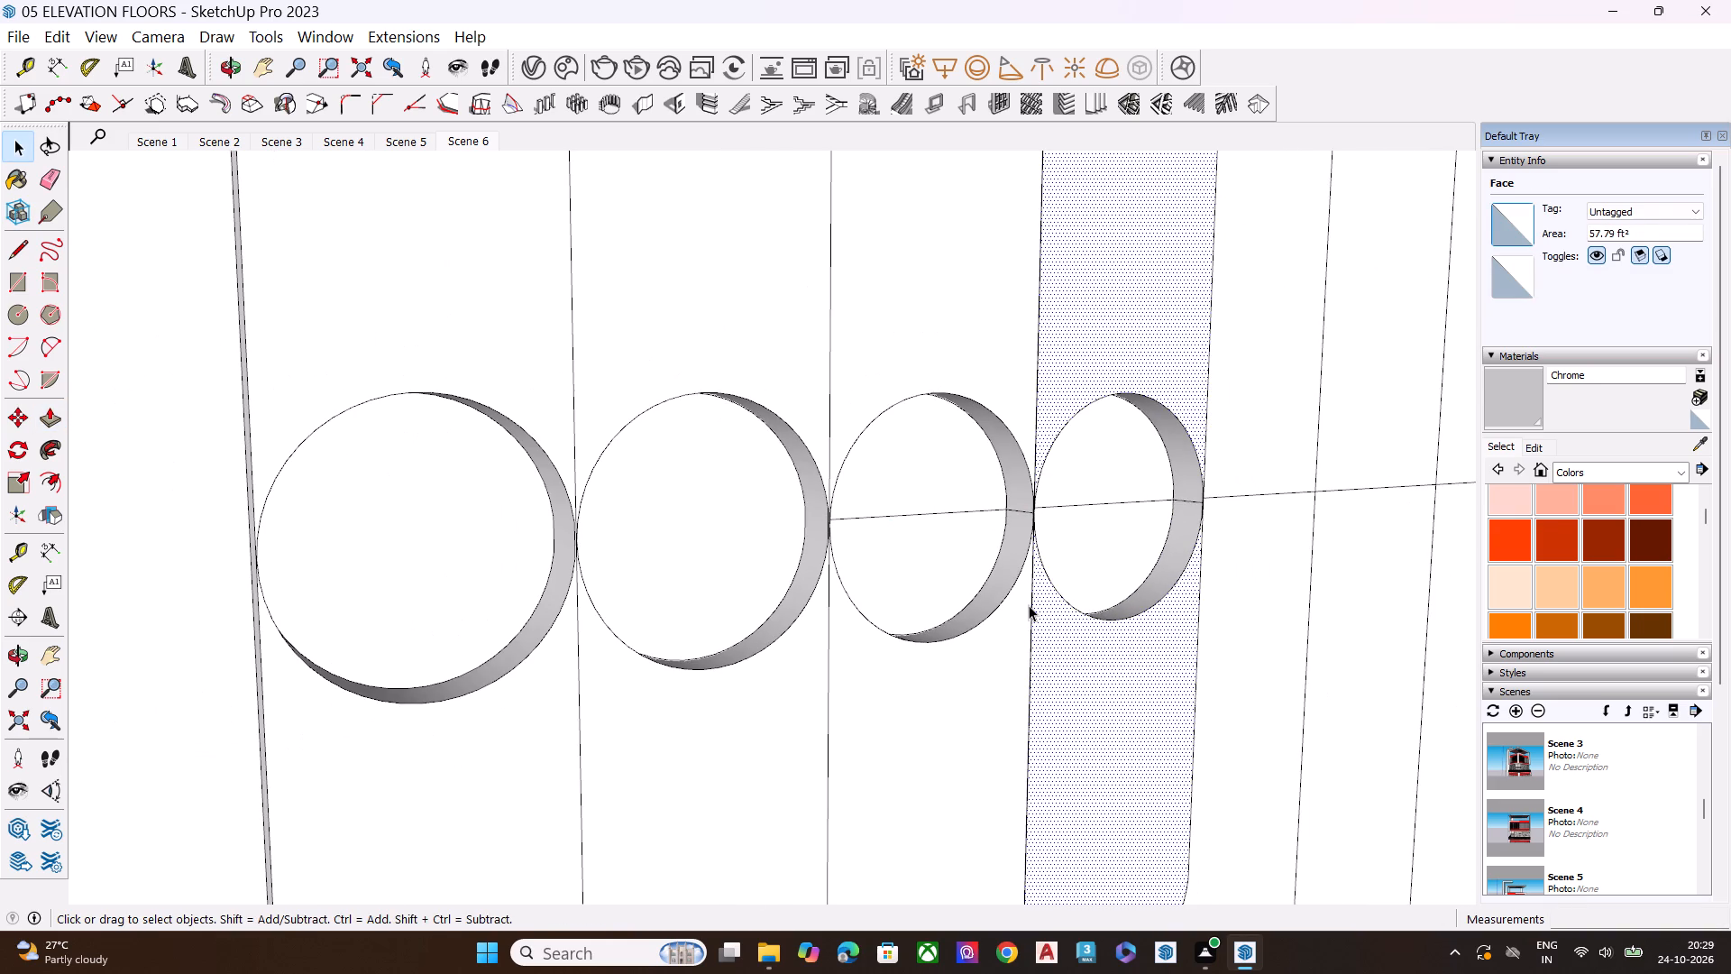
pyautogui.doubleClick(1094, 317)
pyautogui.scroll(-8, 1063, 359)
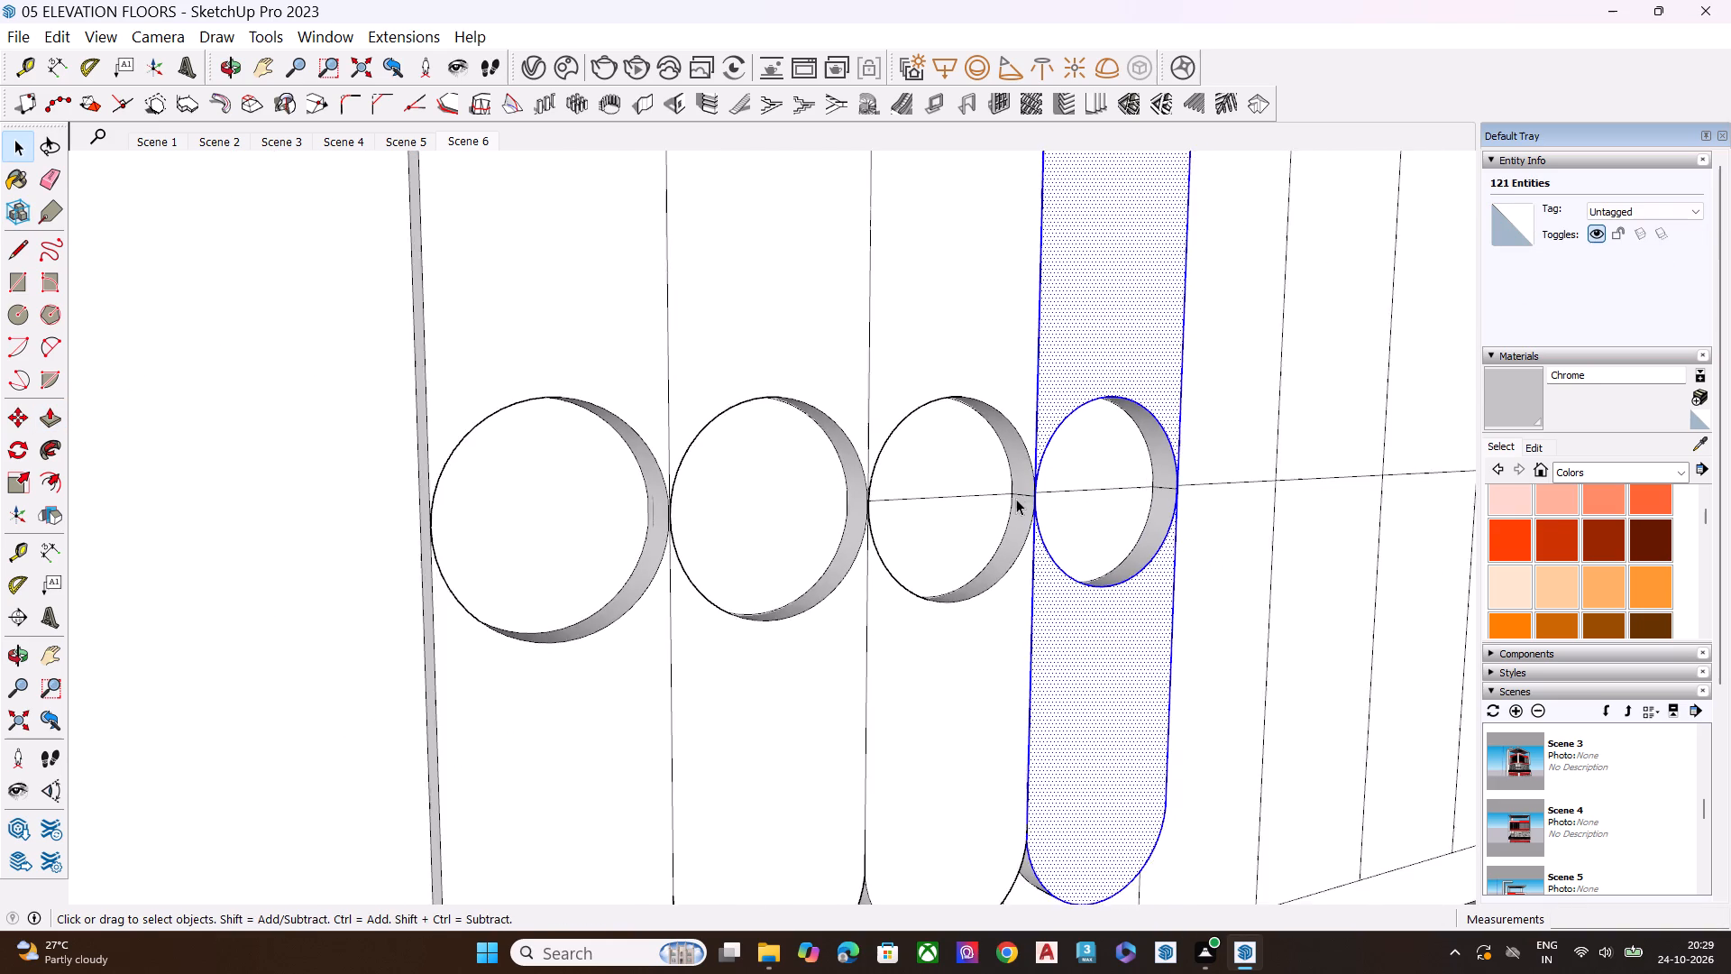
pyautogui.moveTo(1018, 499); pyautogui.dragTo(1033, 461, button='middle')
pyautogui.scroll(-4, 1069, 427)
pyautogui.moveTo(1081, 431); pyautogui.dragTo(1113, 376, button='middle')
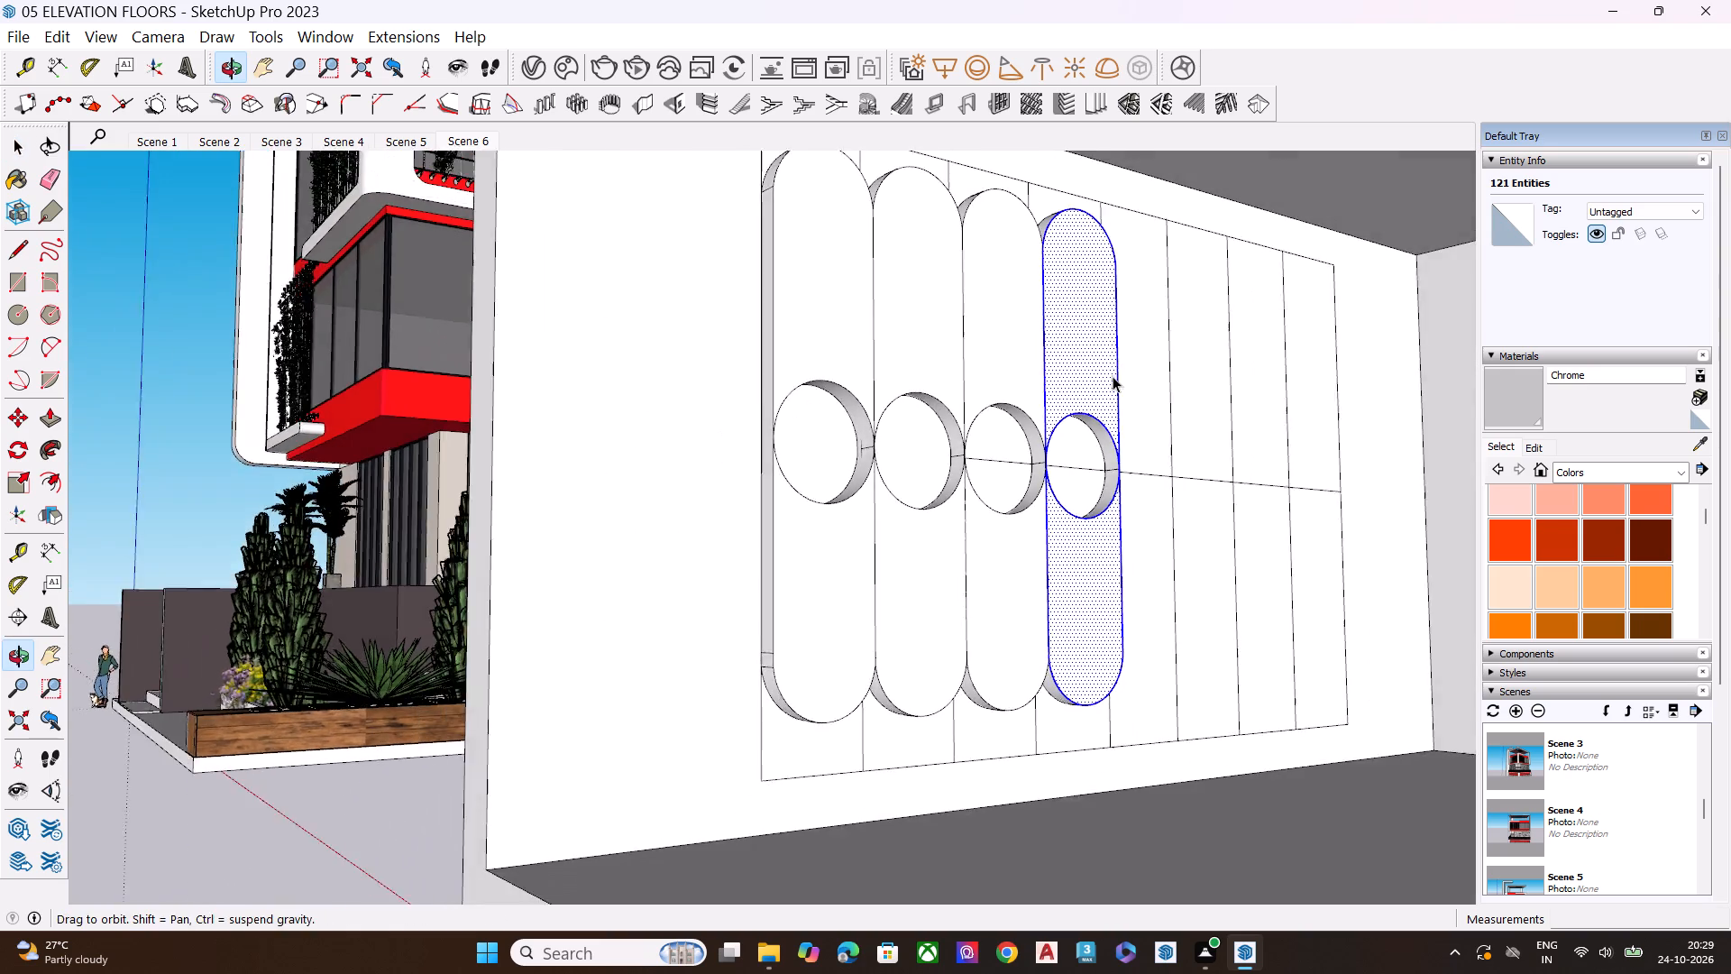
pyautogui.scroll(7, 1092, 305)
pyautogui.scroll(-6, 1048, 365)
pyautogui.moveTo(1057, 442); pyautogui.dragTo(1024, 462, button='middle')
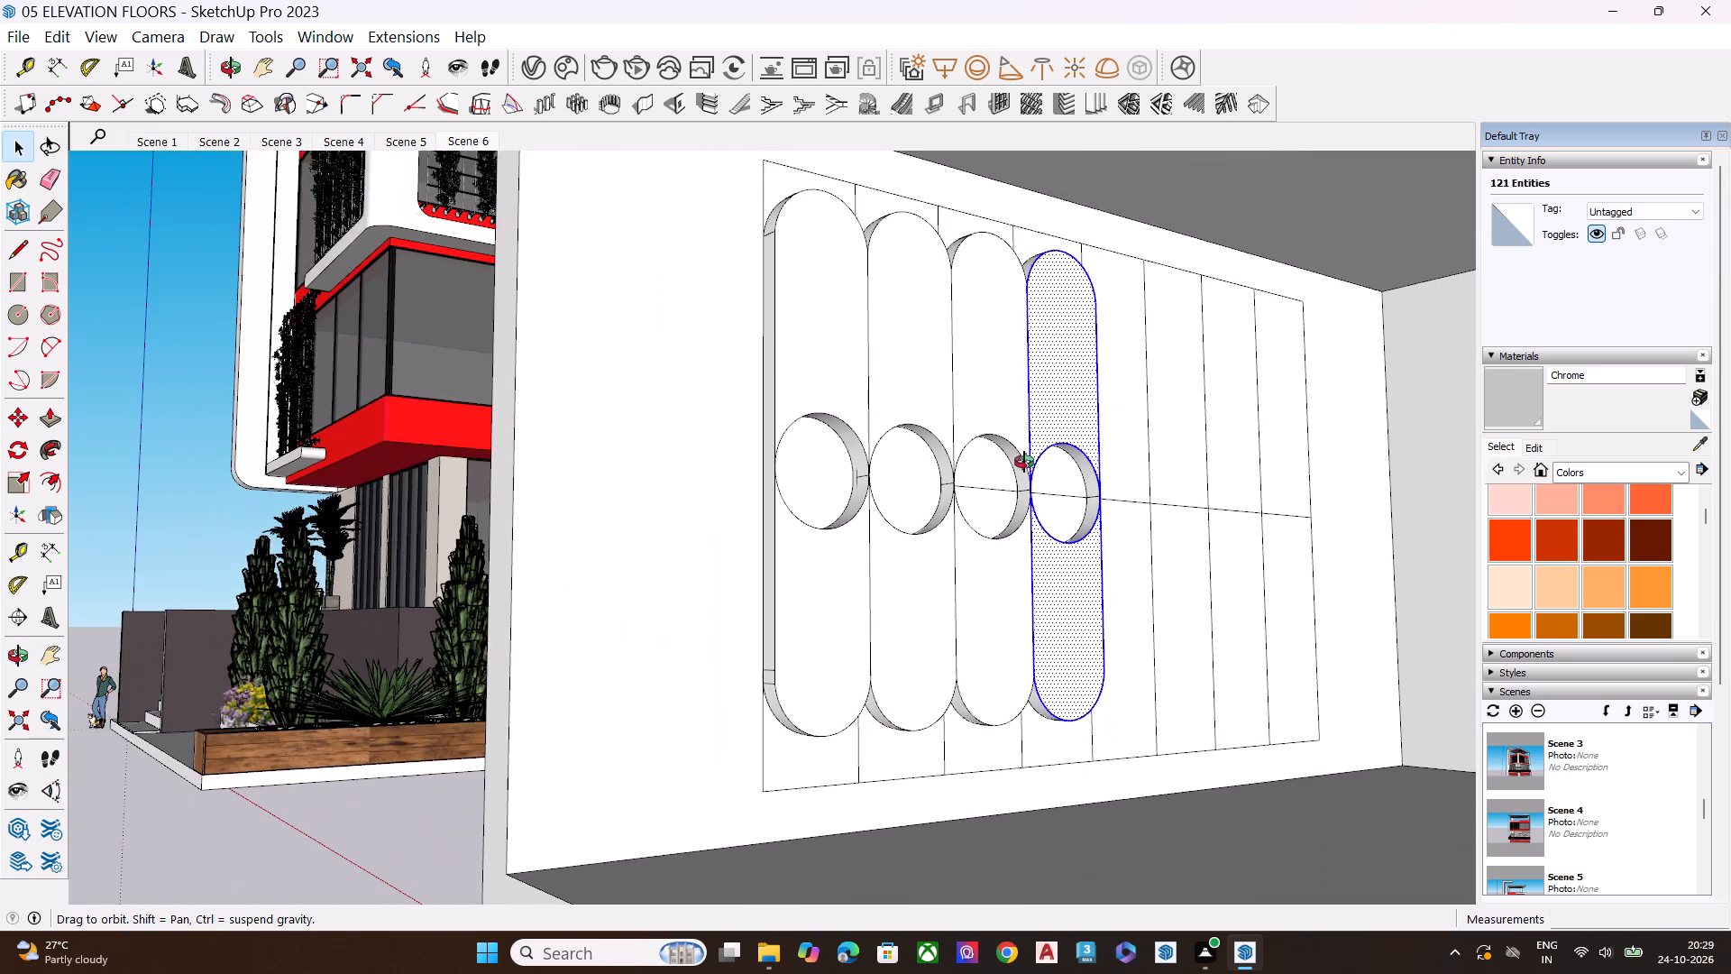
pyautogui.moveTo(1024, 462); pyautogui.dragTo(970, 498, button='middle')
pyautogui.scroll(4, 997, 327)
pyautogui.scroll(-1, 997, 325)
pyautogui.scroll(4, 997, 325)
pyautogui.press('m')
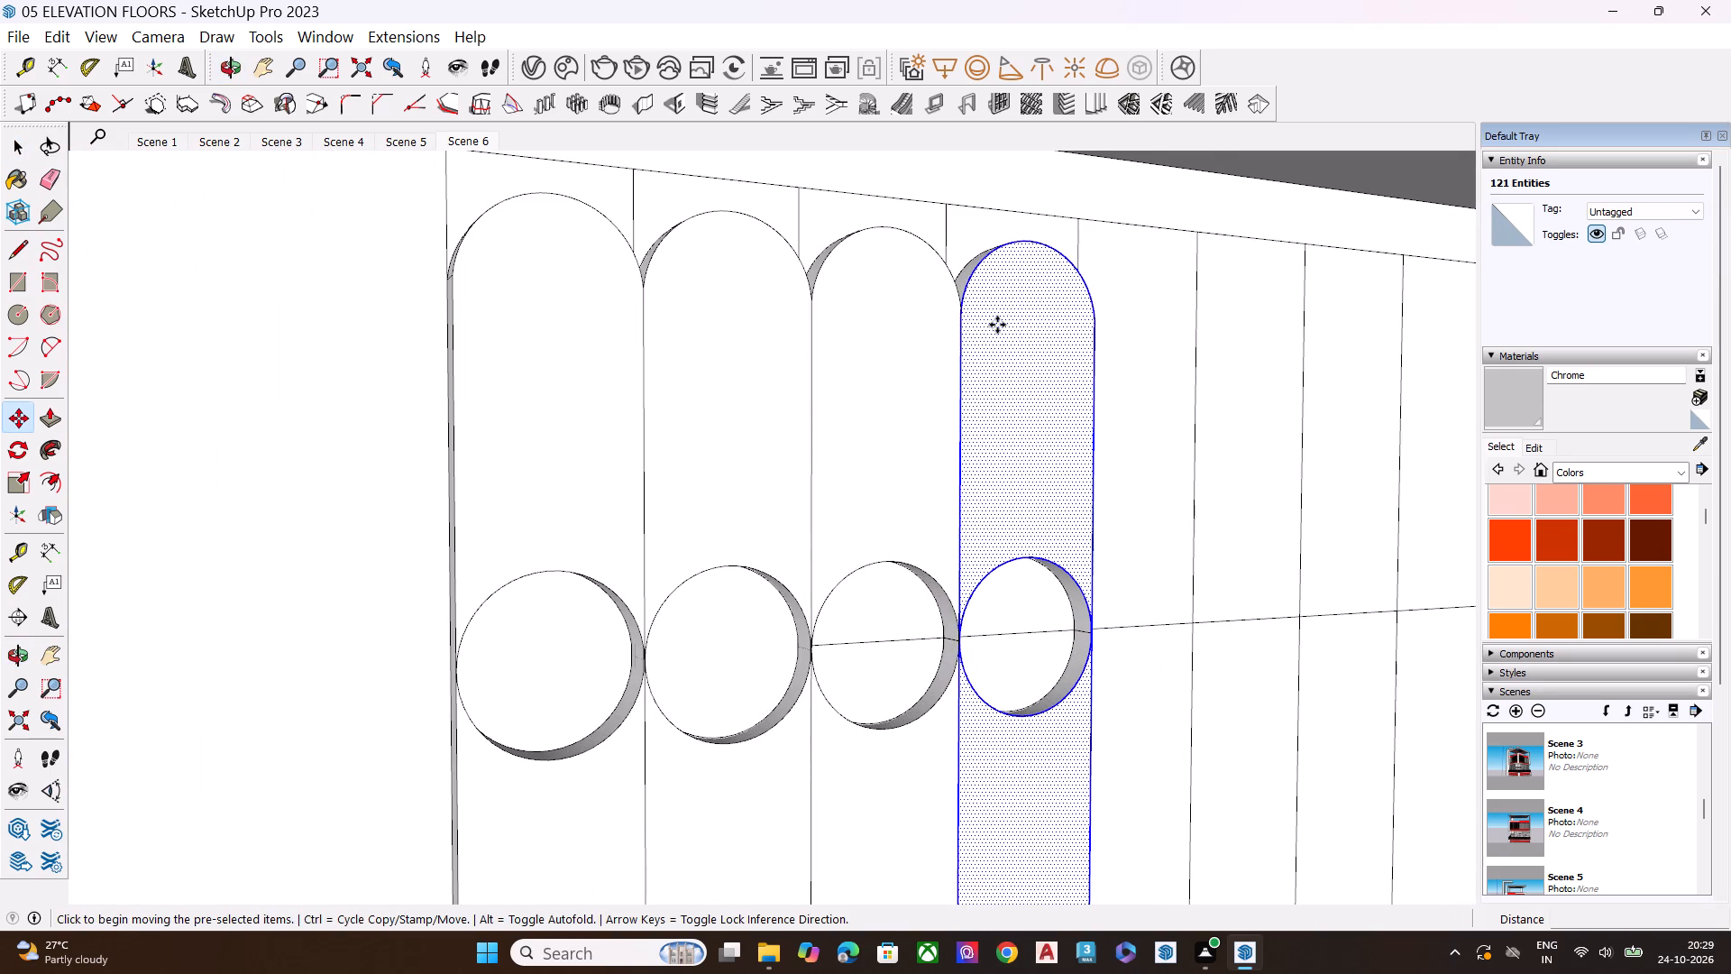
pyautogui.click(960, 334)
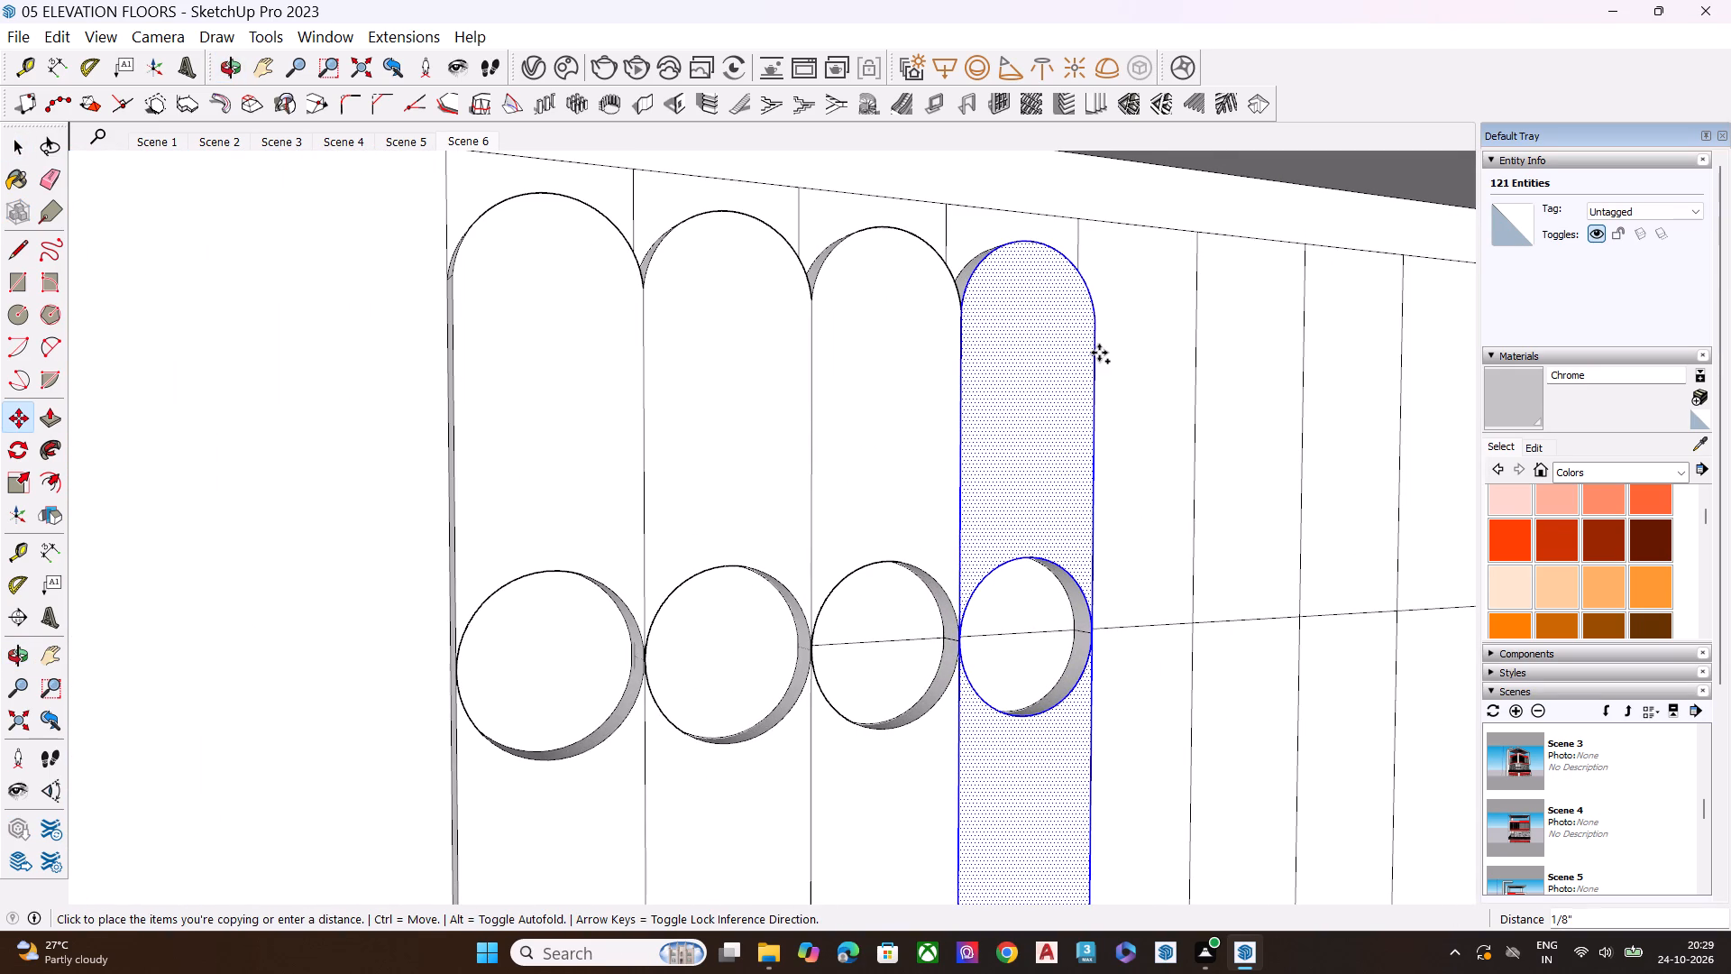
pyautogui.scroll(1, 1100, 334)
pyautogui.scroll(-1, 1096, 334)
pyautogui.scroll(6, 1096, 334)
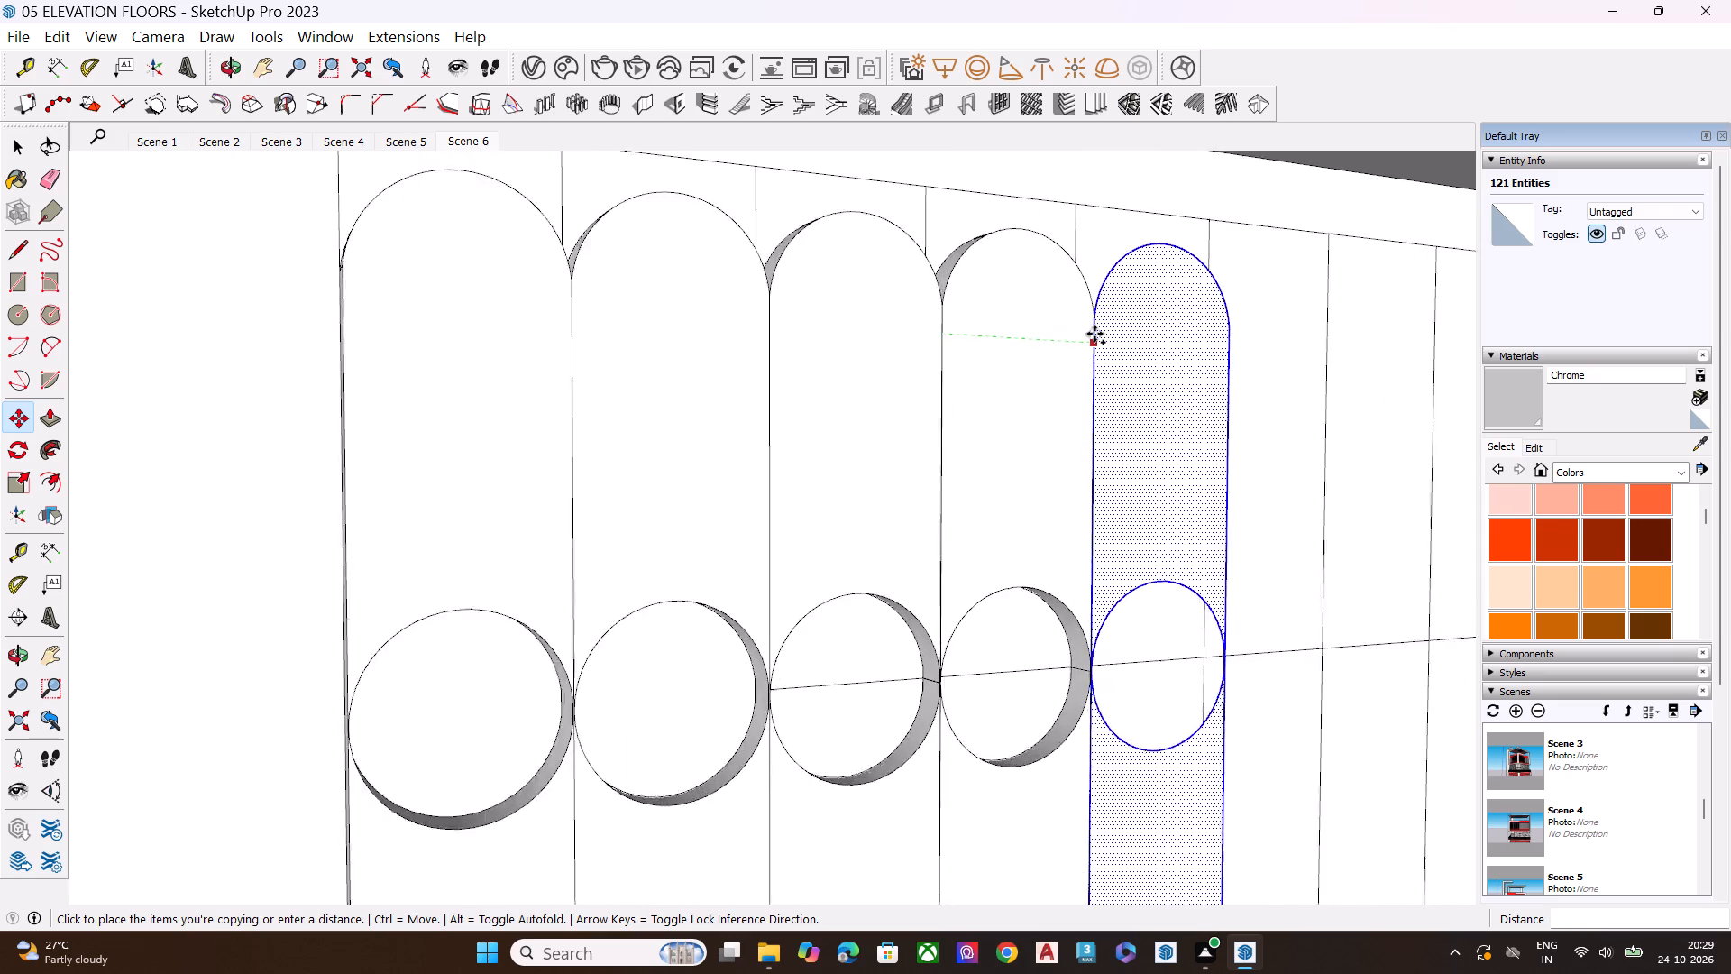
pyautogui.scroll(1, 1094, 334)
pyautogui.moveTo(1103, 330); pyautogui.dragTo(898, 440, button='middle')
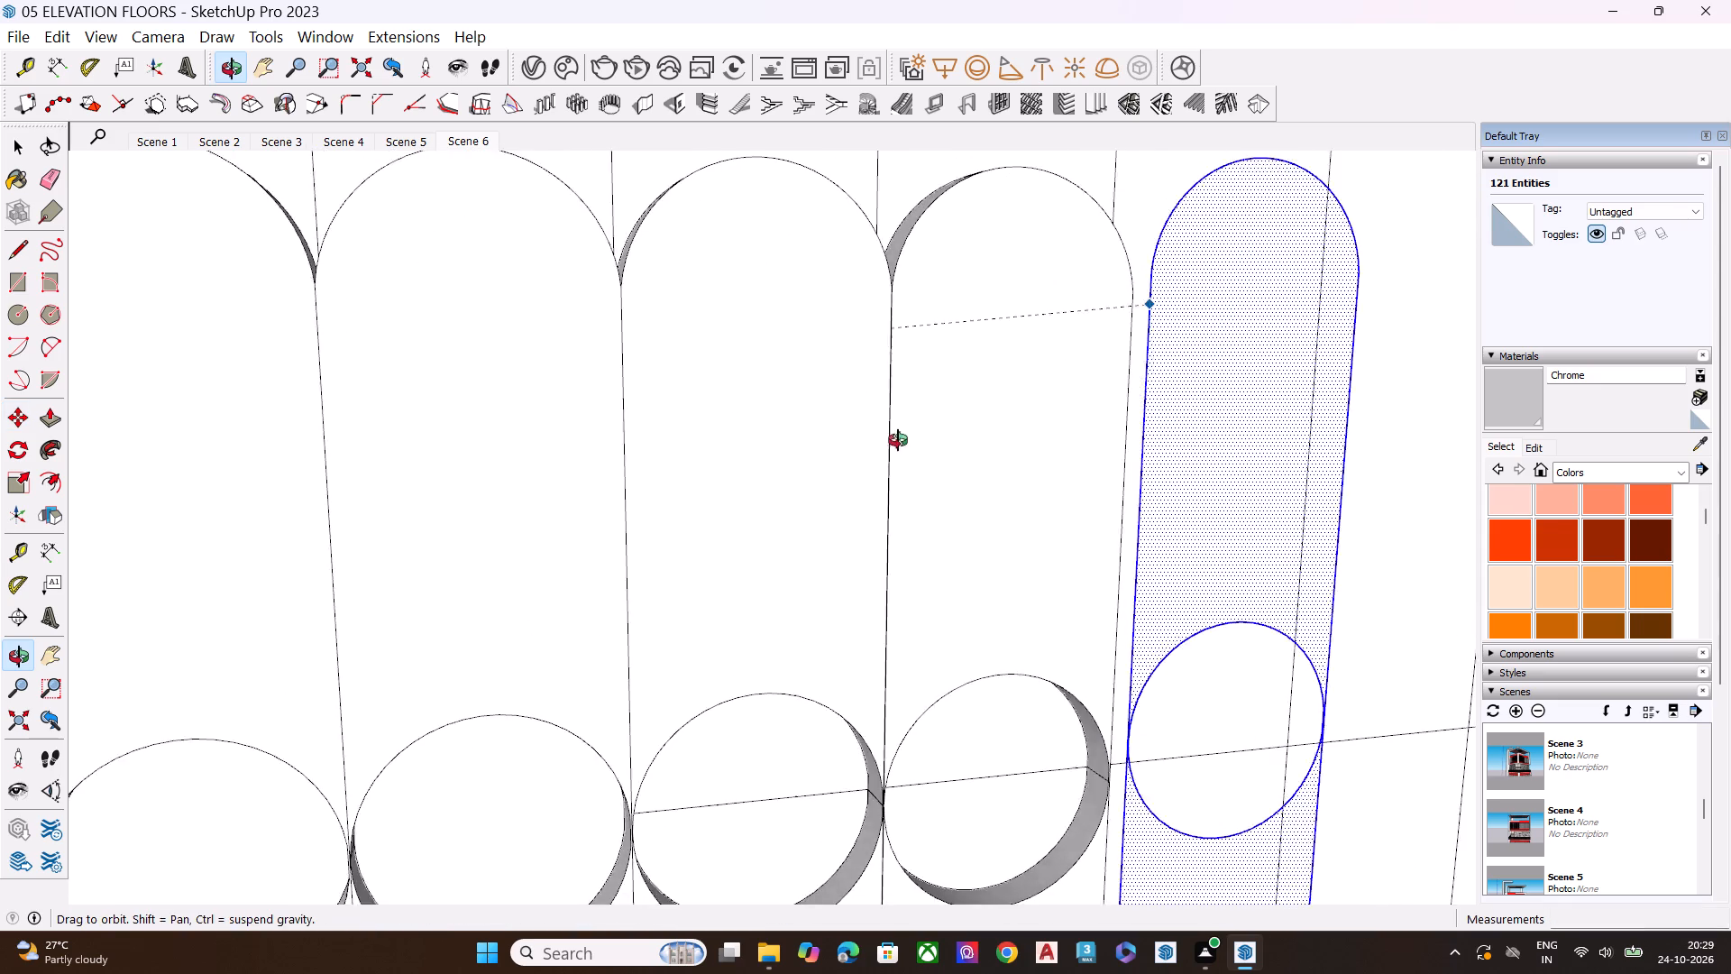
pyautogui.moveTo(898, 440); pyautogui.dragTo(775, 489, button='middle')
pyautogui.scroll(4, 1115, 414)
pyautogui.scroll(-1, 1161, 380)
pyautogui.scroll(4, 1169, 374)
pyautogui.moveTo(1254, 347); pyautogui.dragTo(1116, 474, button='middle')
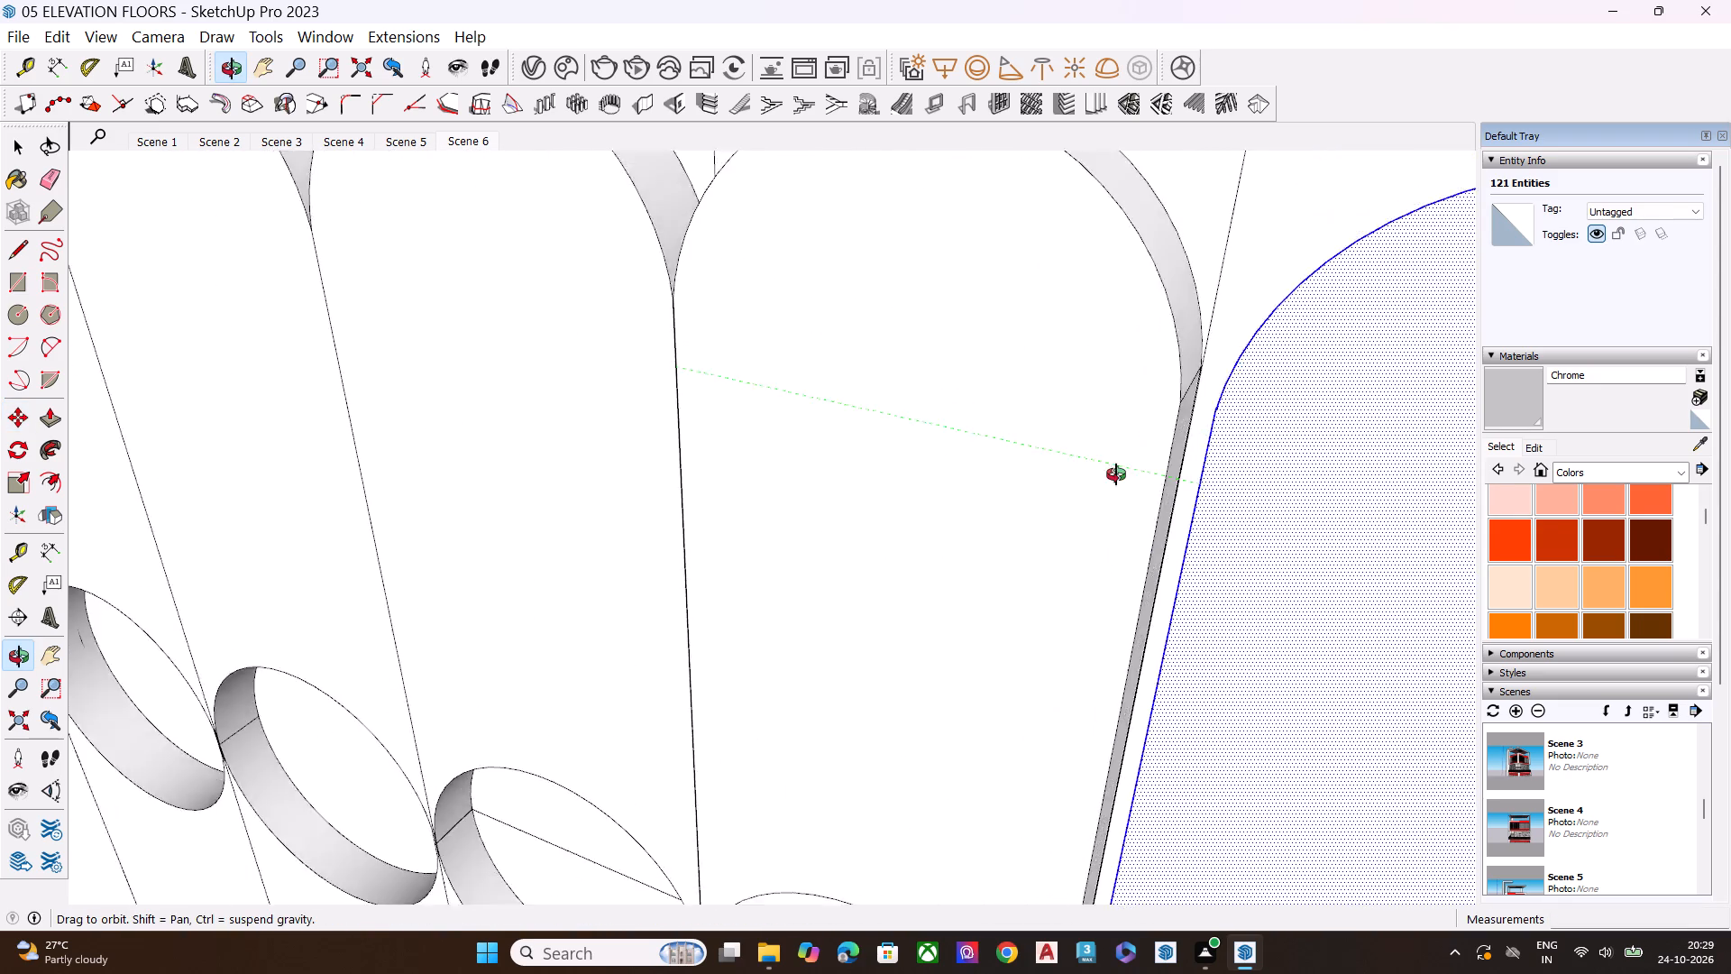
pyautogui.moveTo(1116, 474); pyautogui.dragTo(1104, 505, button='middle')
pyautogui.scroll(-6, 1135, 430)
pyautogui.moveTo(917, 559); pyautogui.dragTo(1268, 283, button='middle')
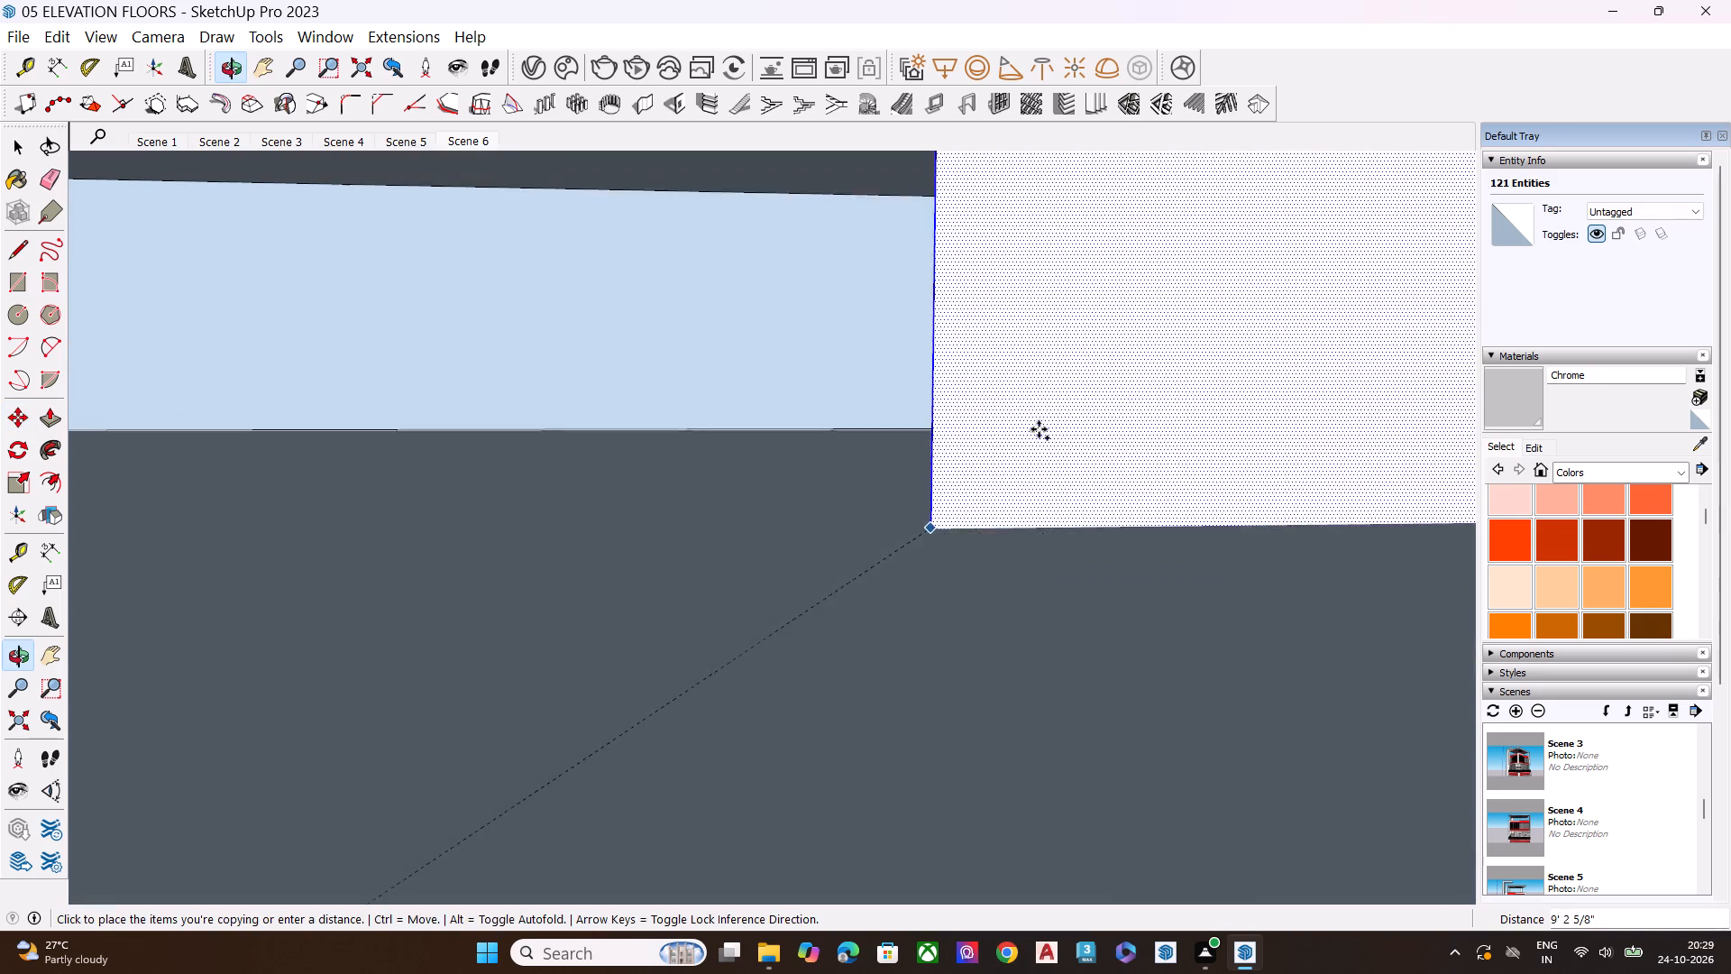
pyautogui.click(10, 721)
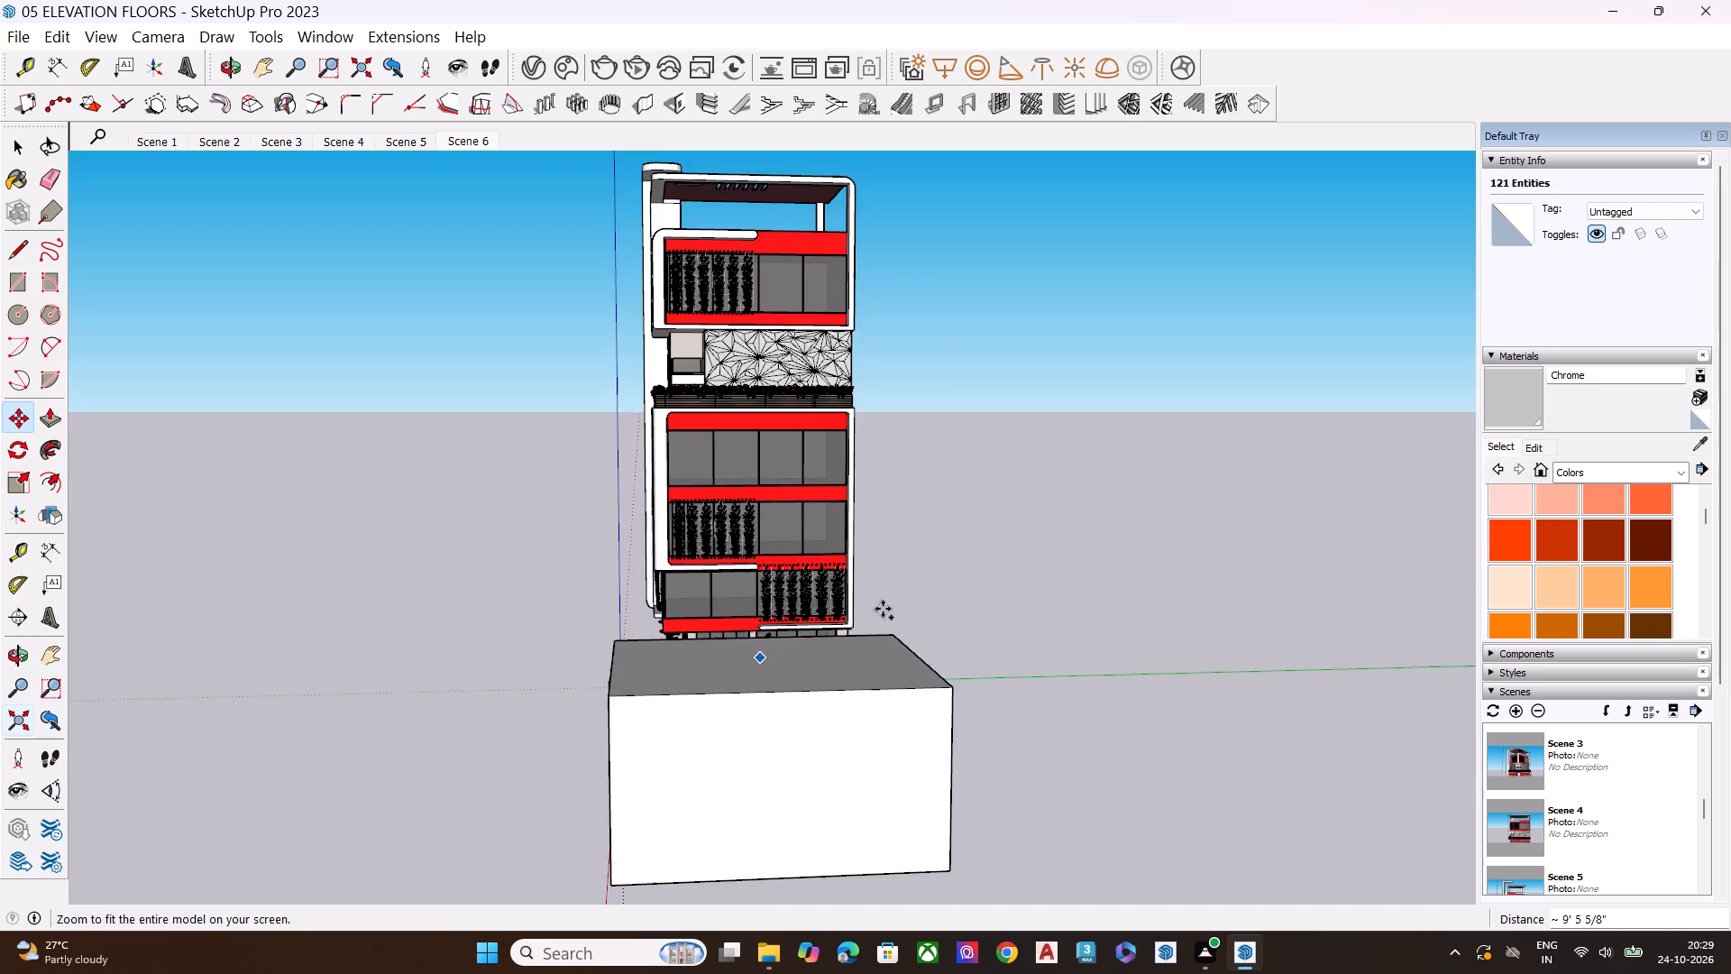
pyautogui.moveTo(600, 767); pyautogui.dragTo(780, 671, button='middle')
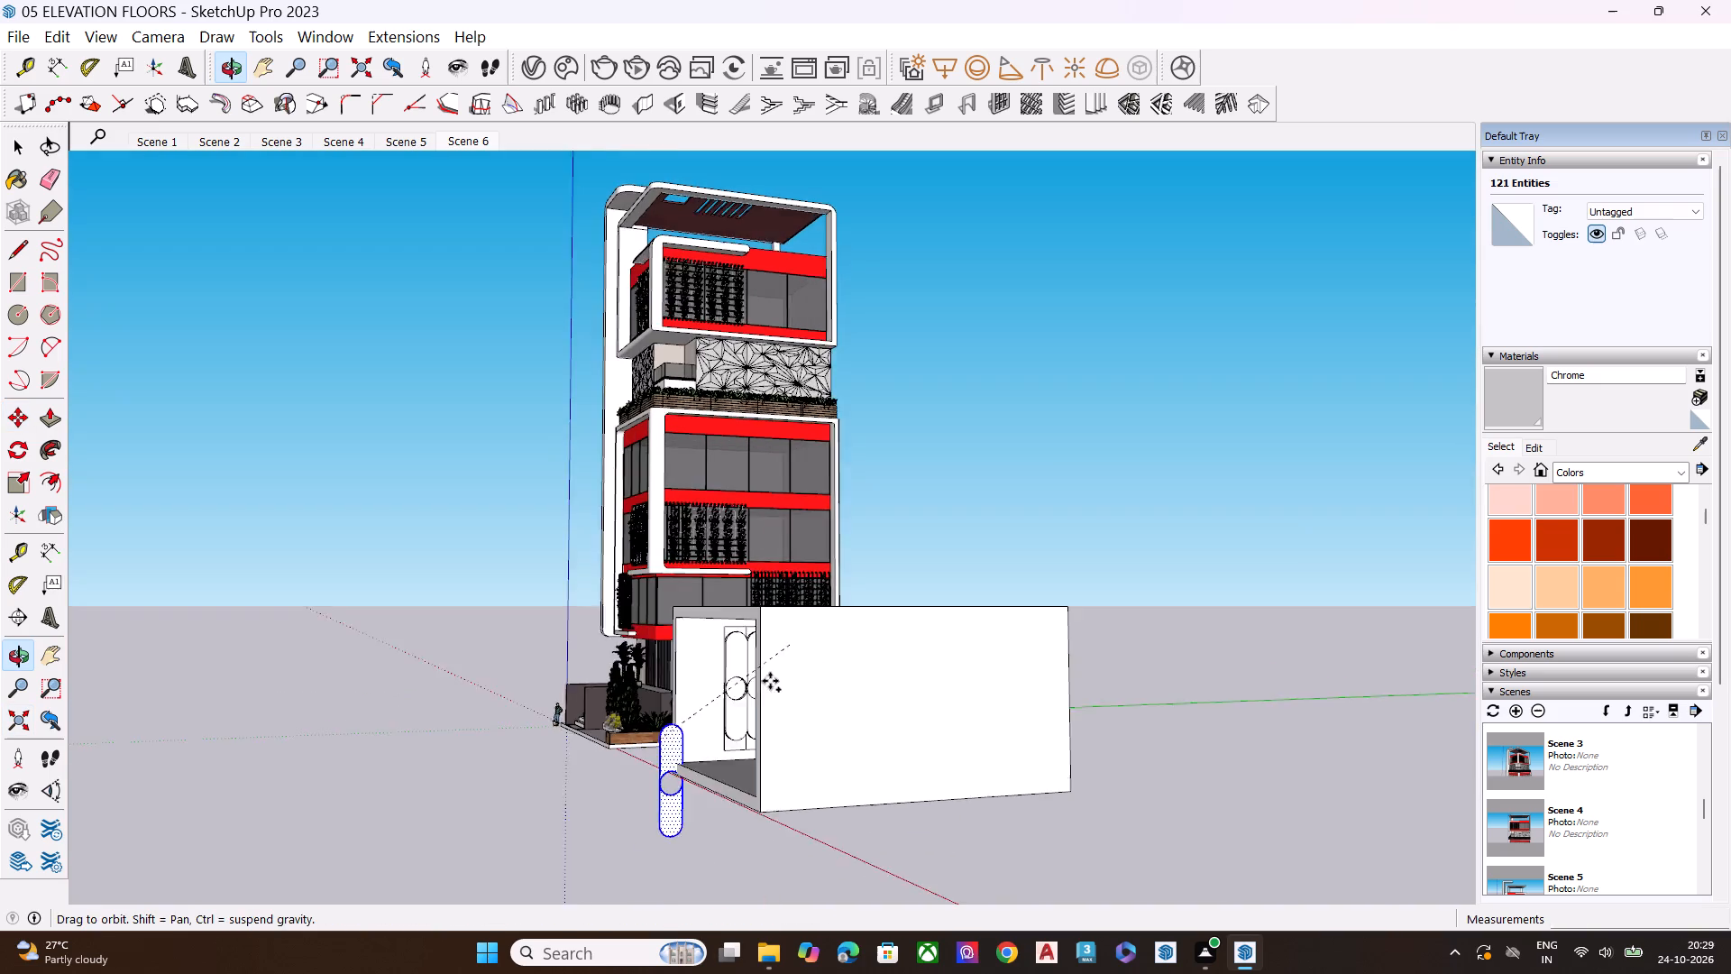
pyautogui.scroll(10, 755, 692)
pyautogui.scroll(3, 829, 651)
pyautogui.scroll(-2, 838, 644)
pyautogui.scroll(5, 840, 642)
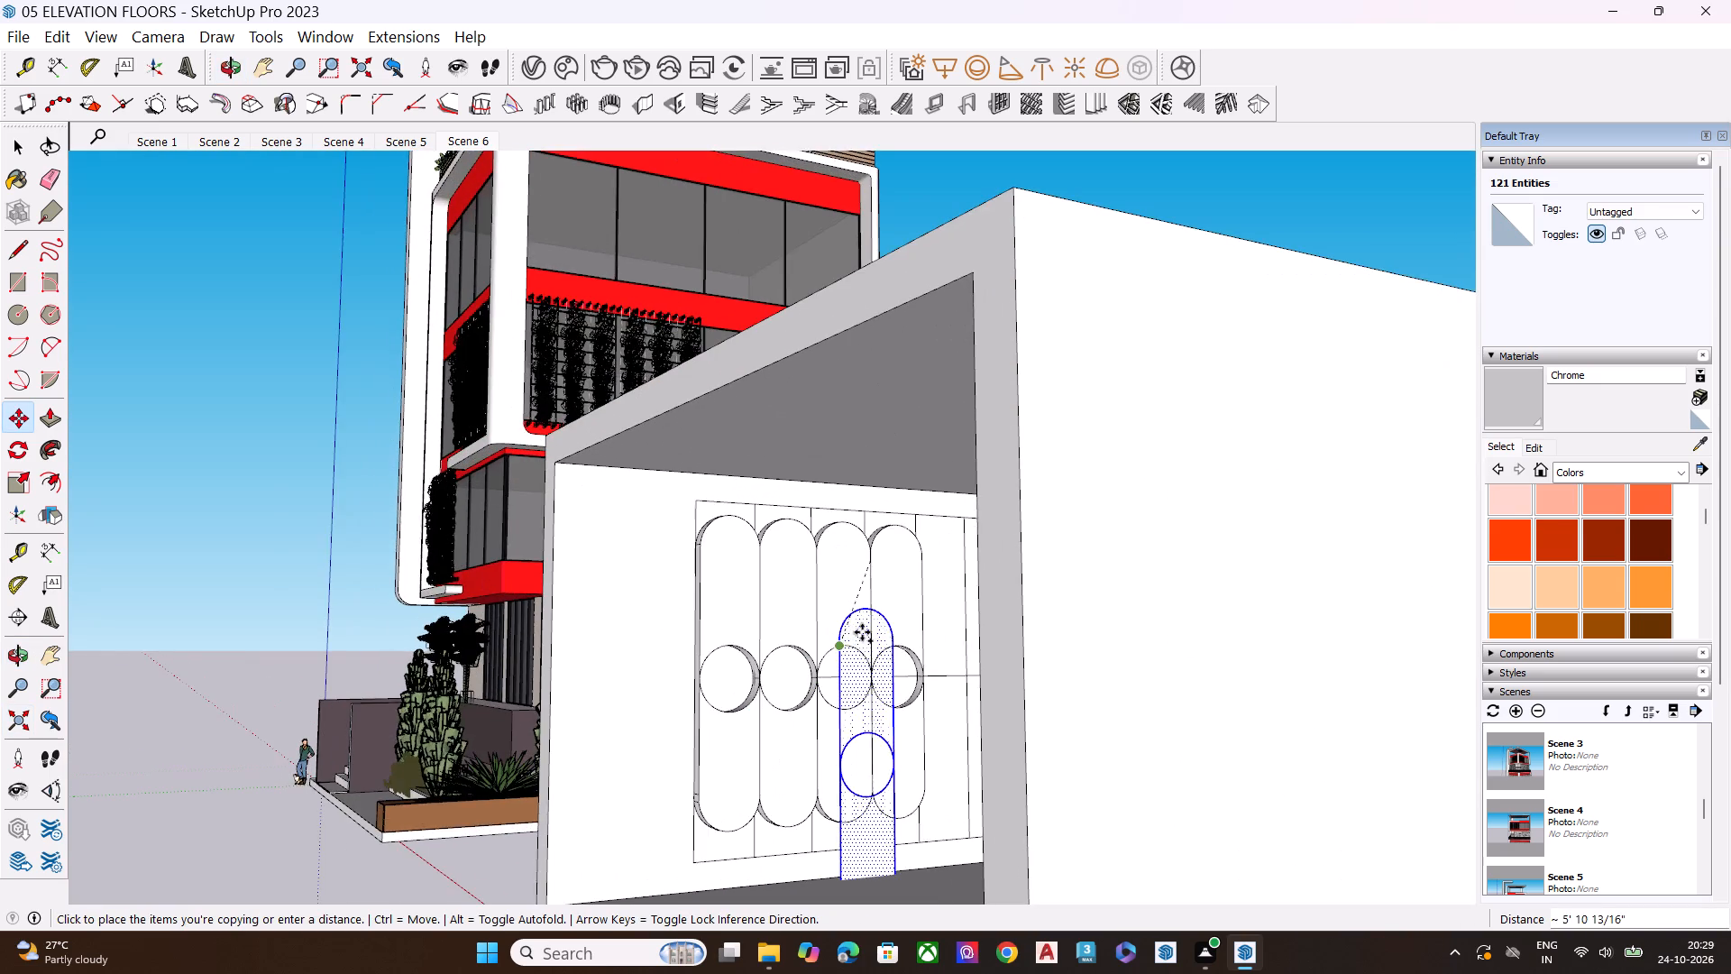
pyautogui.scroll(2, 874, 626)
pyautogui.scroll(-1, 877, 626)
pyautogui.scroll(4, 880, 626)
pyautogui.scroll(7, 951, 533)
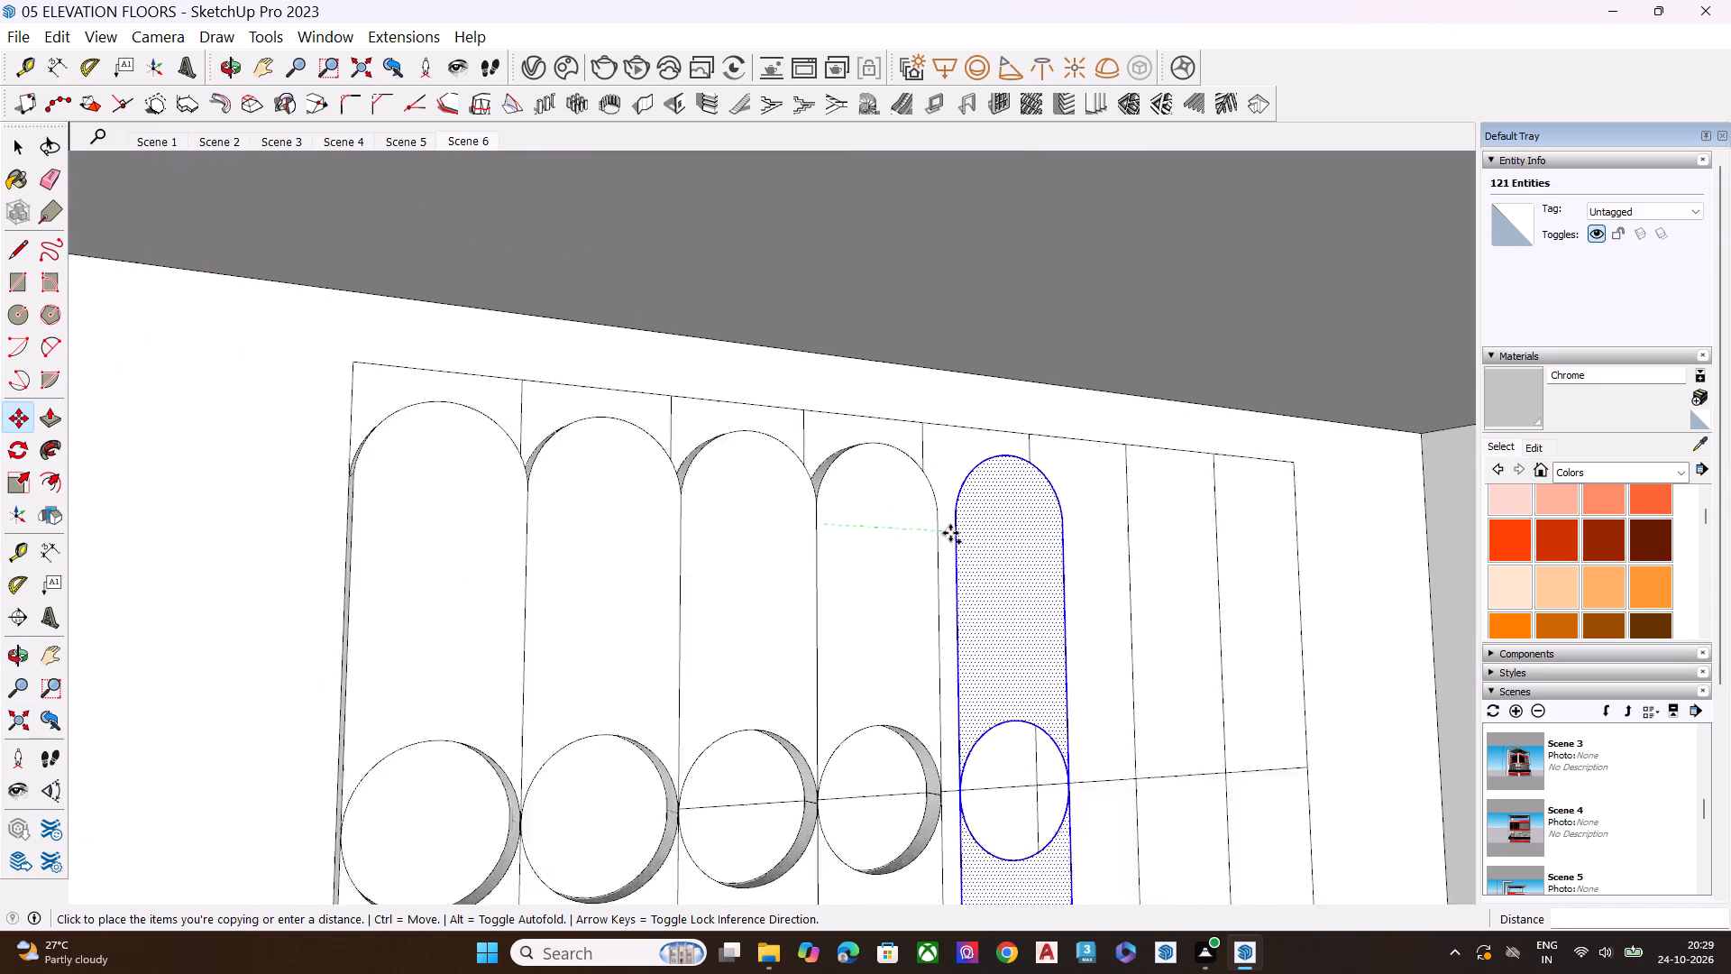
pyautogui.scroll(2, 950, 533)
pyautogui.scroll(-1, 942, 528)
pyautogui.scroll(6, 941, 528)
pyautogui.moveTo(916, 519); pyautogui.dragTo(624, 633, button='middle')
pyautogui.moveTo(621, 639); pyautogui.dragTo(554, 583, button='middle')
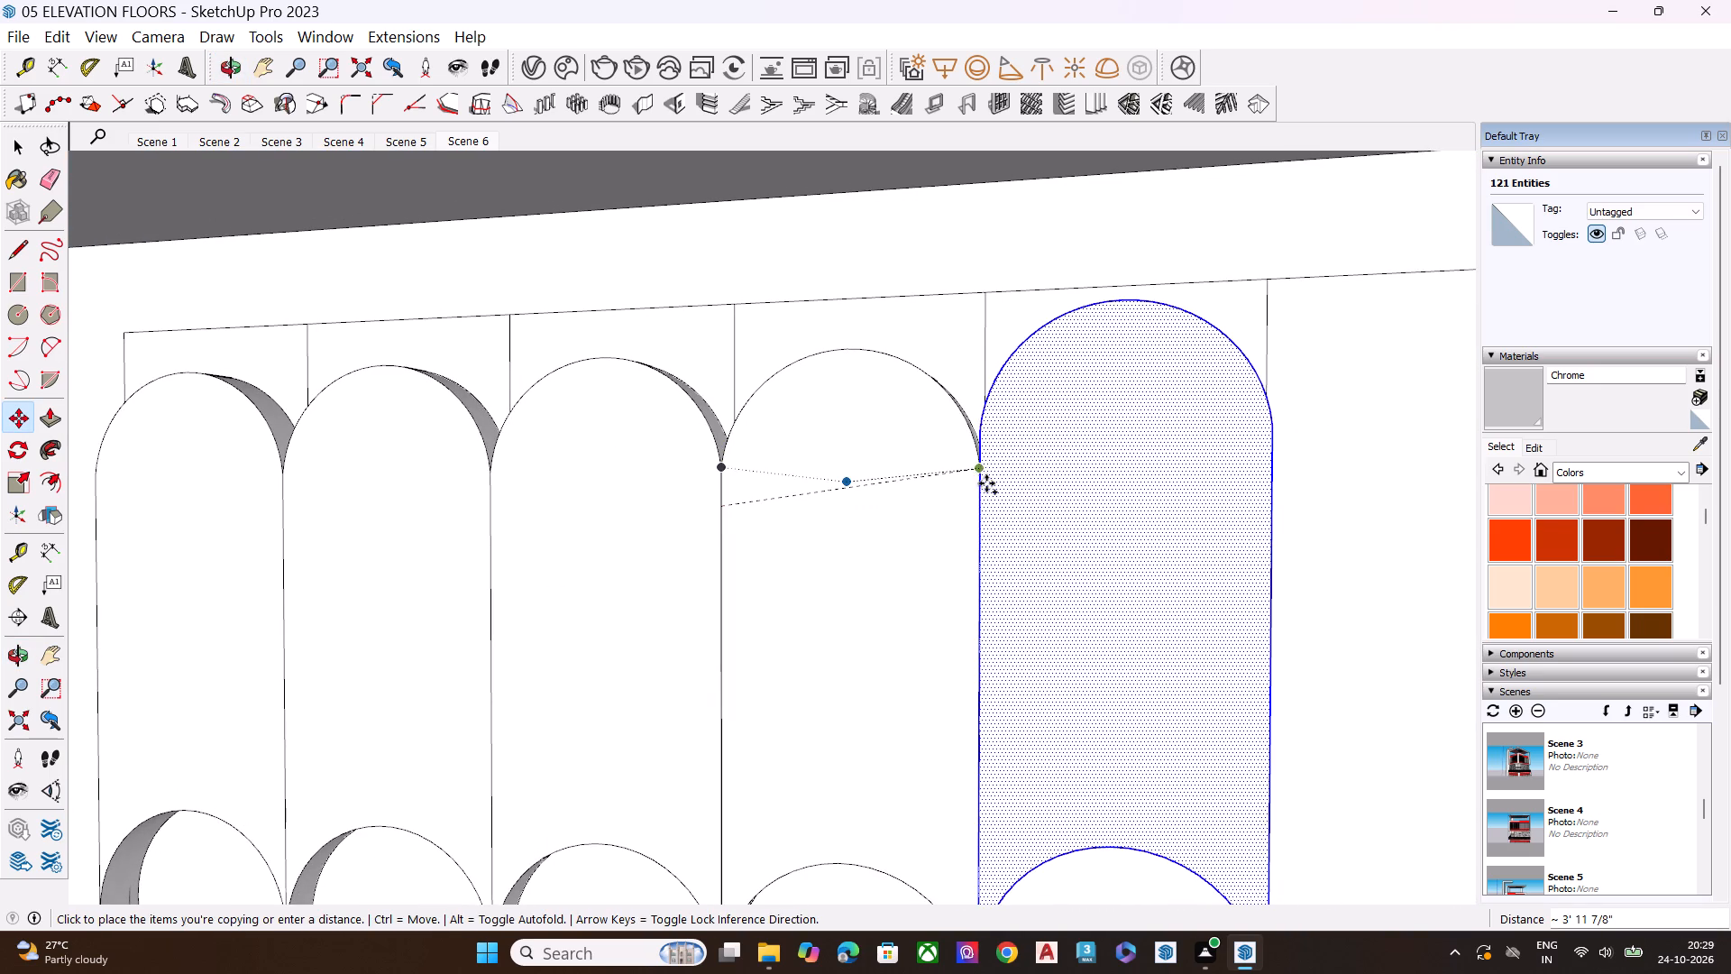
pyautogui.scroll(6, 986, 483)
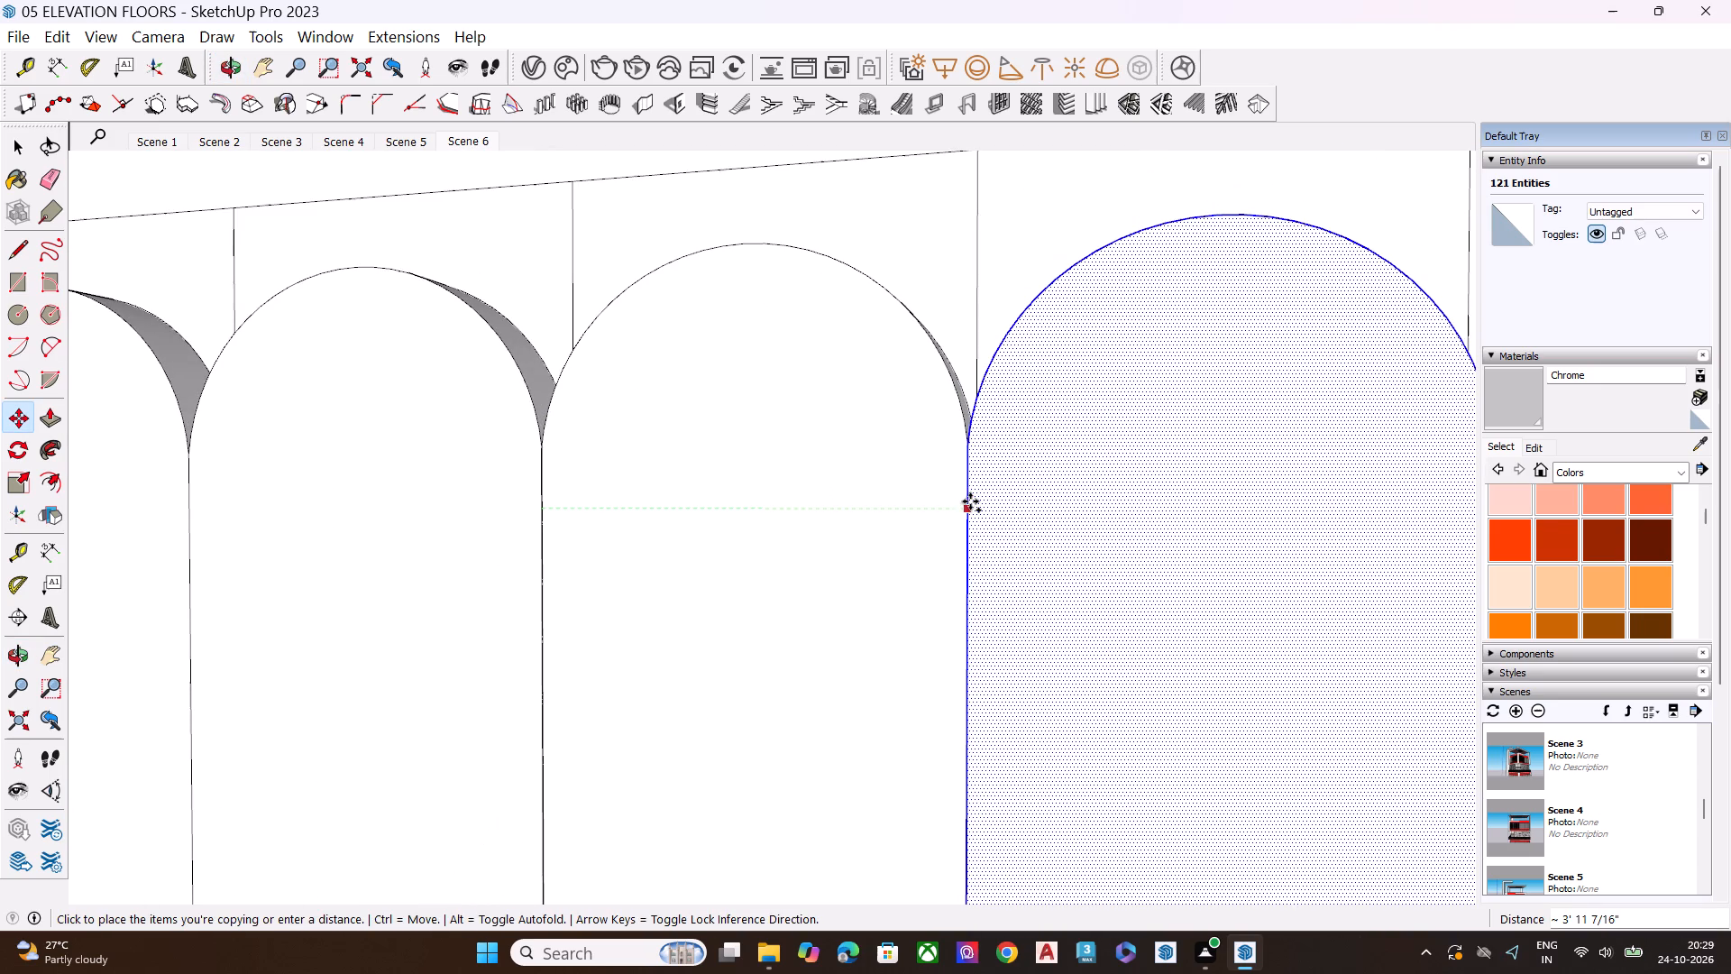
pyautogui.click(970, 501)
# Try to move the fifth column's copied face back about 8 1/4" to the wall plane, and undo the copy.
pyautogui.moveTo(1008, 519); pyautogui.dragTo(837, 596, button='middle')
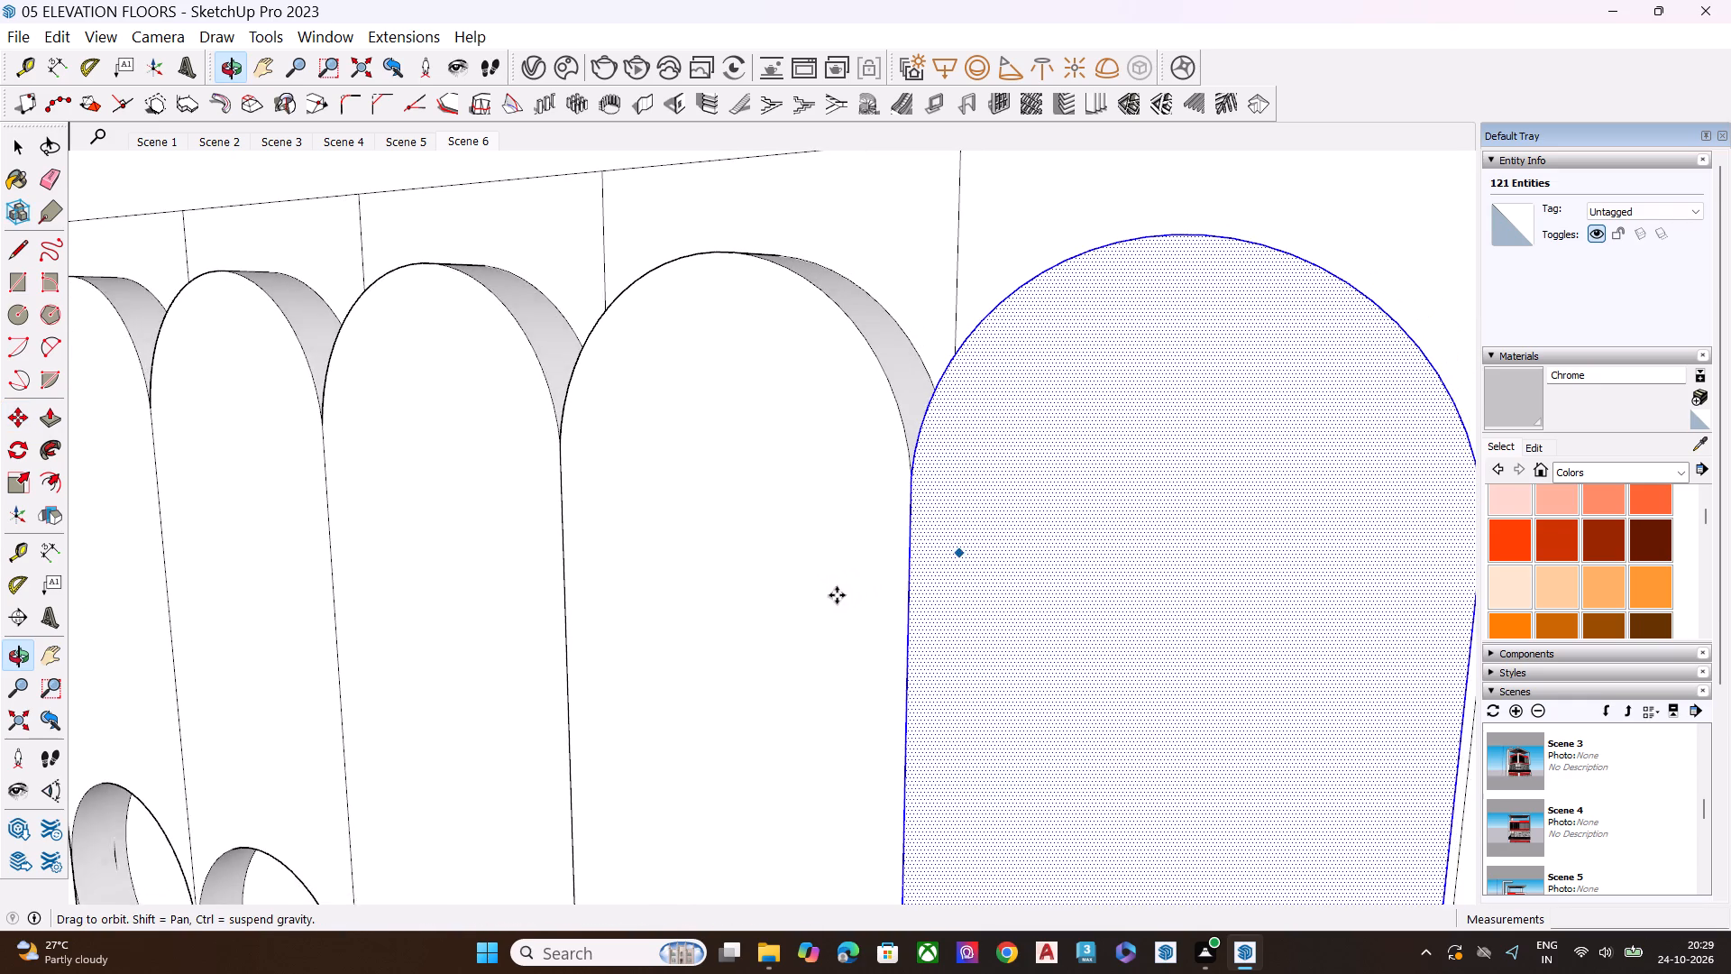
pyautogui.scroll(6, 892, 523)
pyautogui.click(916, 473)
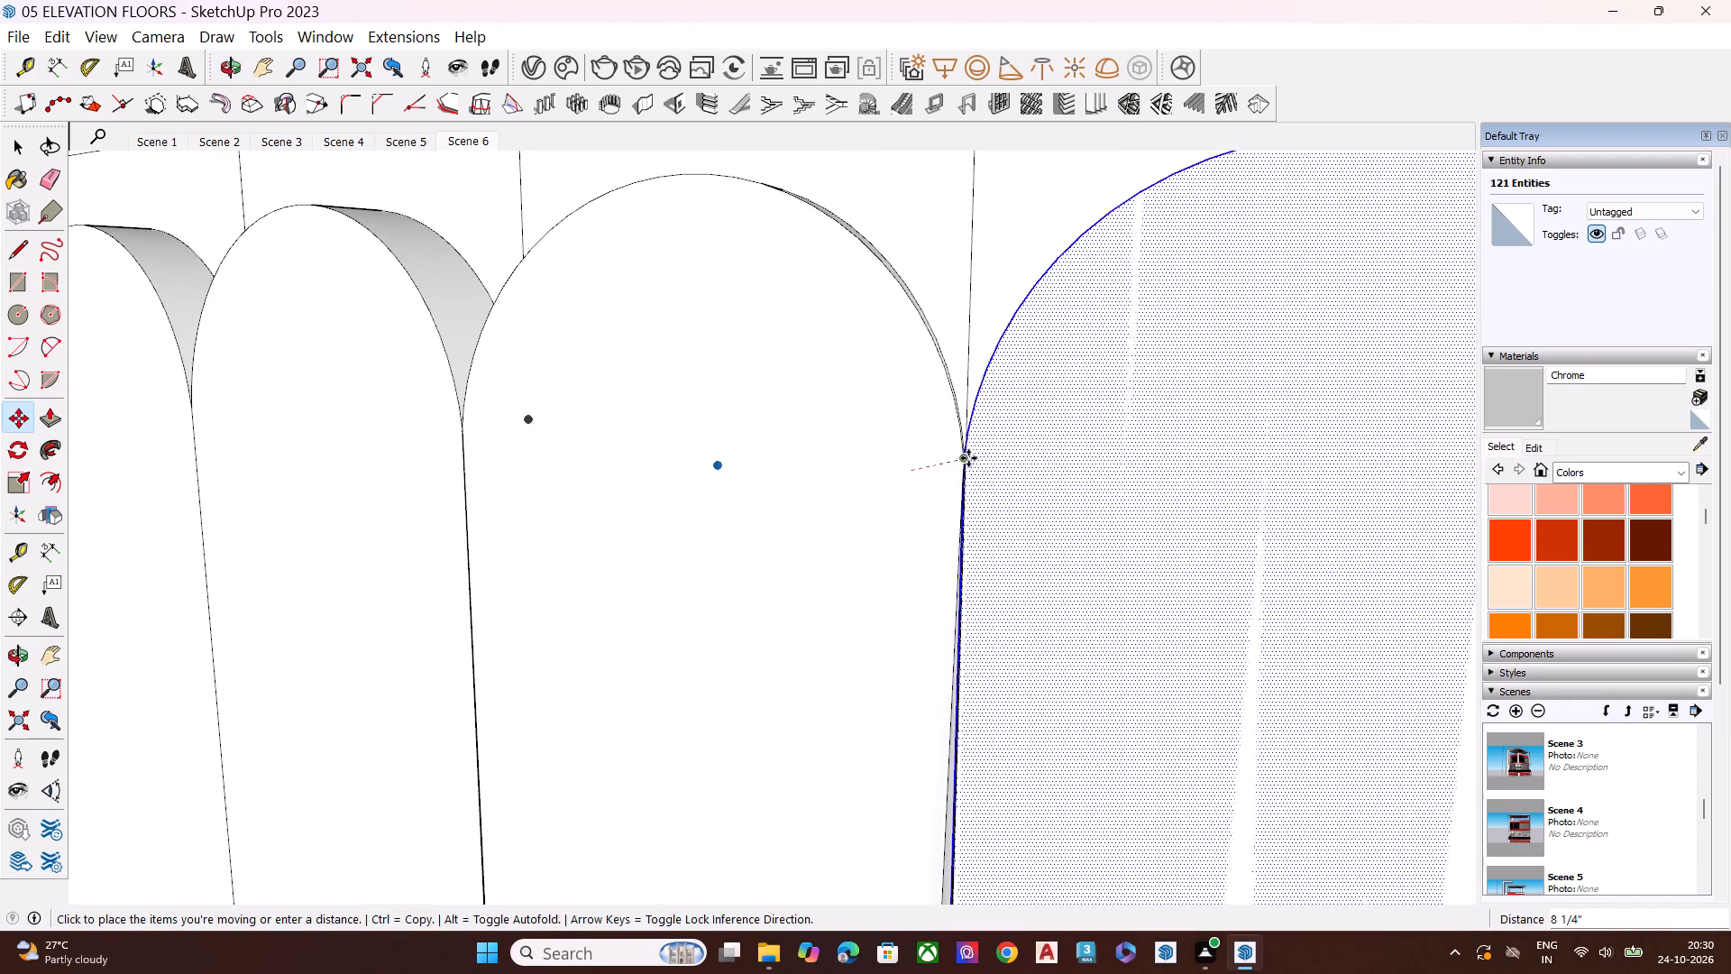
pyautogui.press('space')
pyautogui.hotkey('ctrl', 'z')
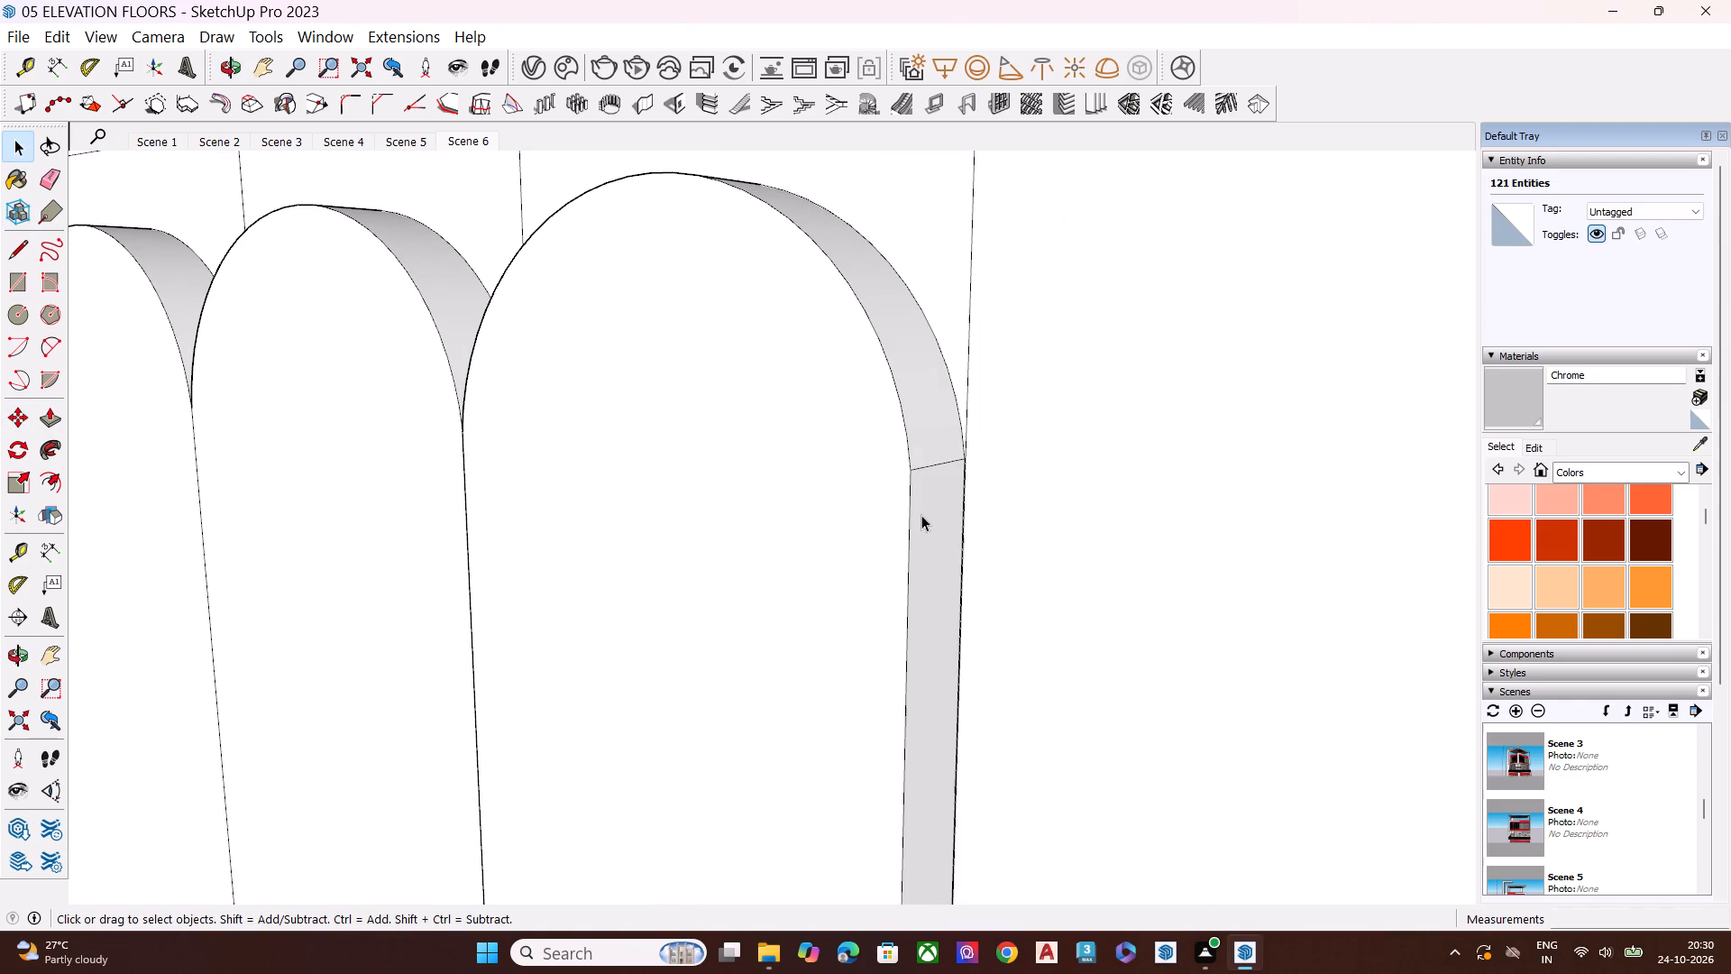
# Examine the raised column shapes up close and the whole box and tower from several angles.
pyautogui.scroll(-3, 809, 591)
pyautogui.scroll(1, 799, 600)
pyautogui.scroll(-2, 796, 603)
pyautogui.scroll(2, 785, 619)
pyautogui.scroll(-1, 783, 620)
pyautogui.moveTo(664, 635); pyautogui.dragTo(1043, 566, button='middle')
pyautogui.press('space')
pyautogui.scroll(-2, 1076, 564)
pyautogui.scroll(1, 1076, 564)
pyautogui.scroll(-9, 1076, 564)
pyautogui.press('space')
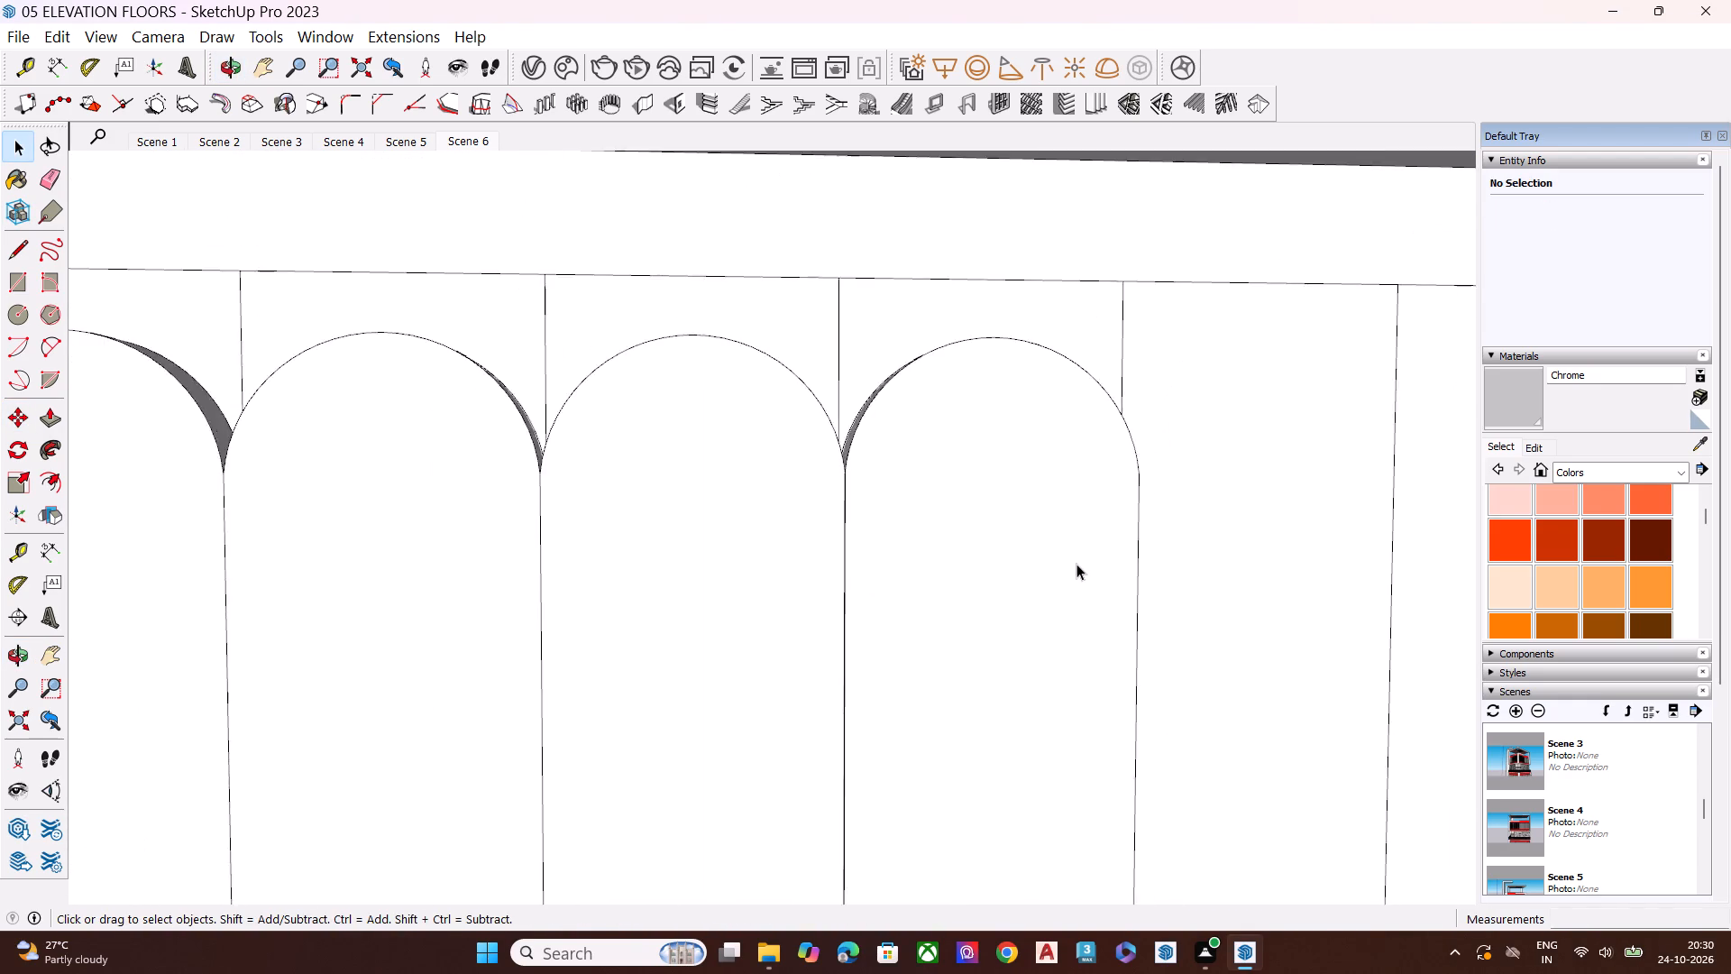
pyautogui.scroll(1, 1076, 564)
pyautogui.scroll(-8, 1076, 564)
pyautogui.scroll(7, 1076, 564)
pyautogui.scroll(-8, 1076, 564)
pyautogui.scroll(1, 1076, 564)
pyautogui.scroll(-9, 1076, 564)
pyautogui.scroll(2, 1075, 565)
pyautogui.scroll(-12, 1075, 565)
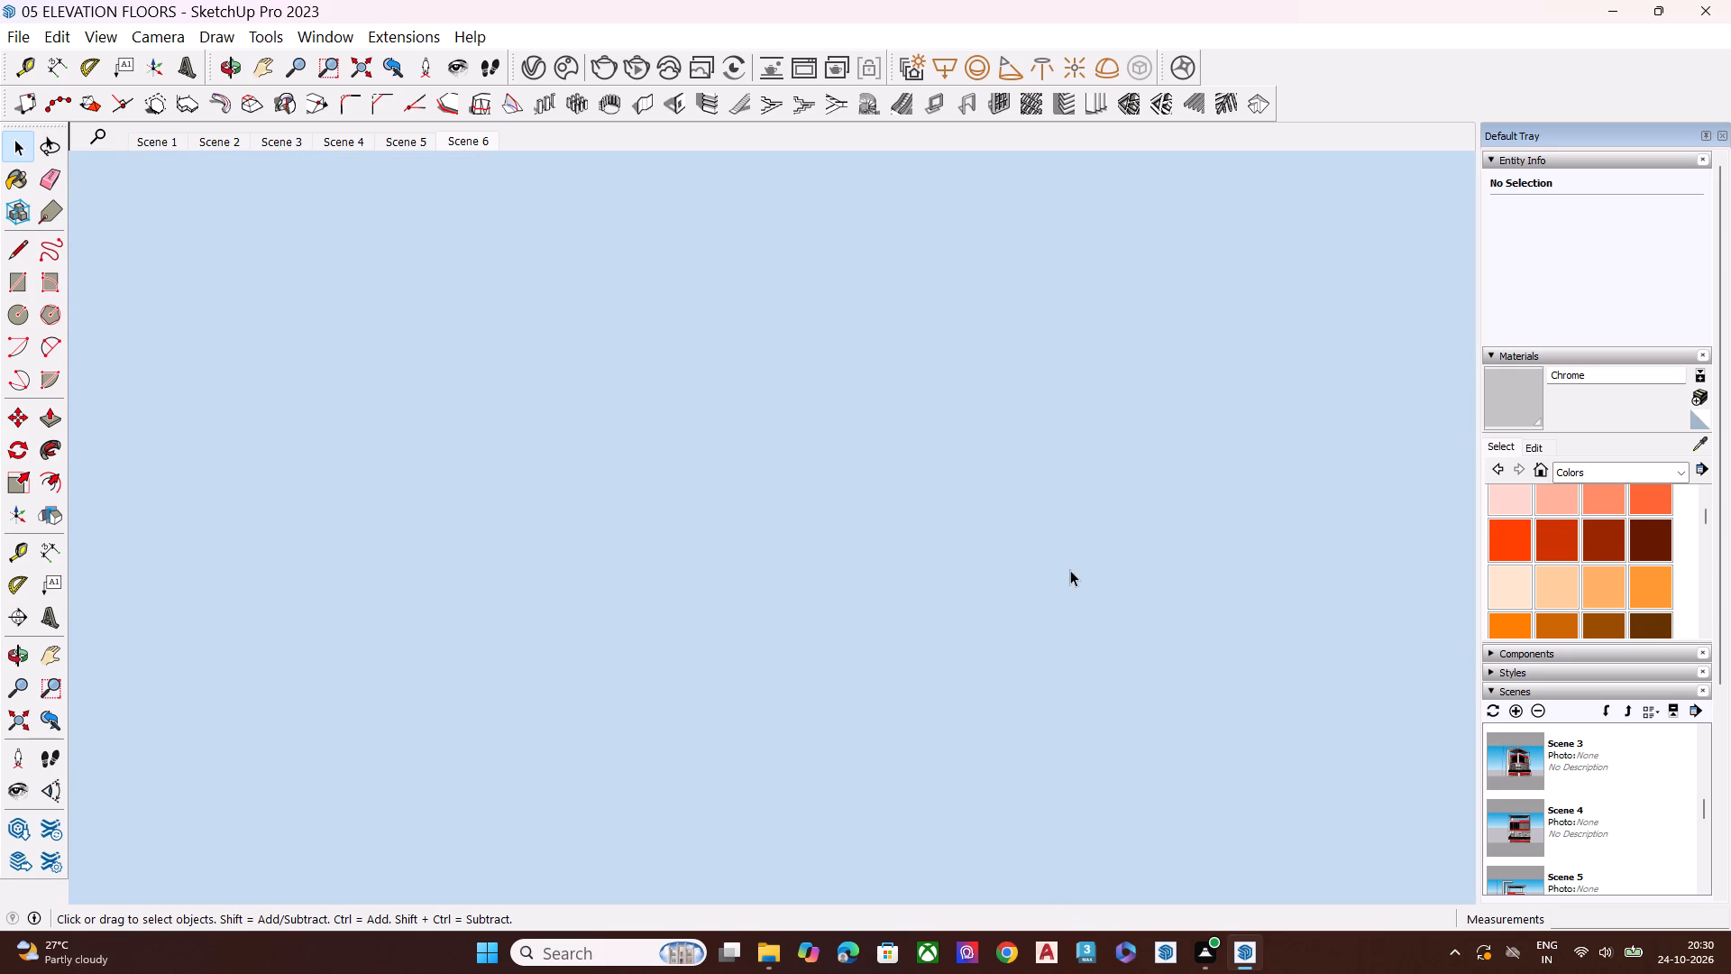
pyautogui.scroll(-3, 1070, 570)
pyautogui.click(18, 718)
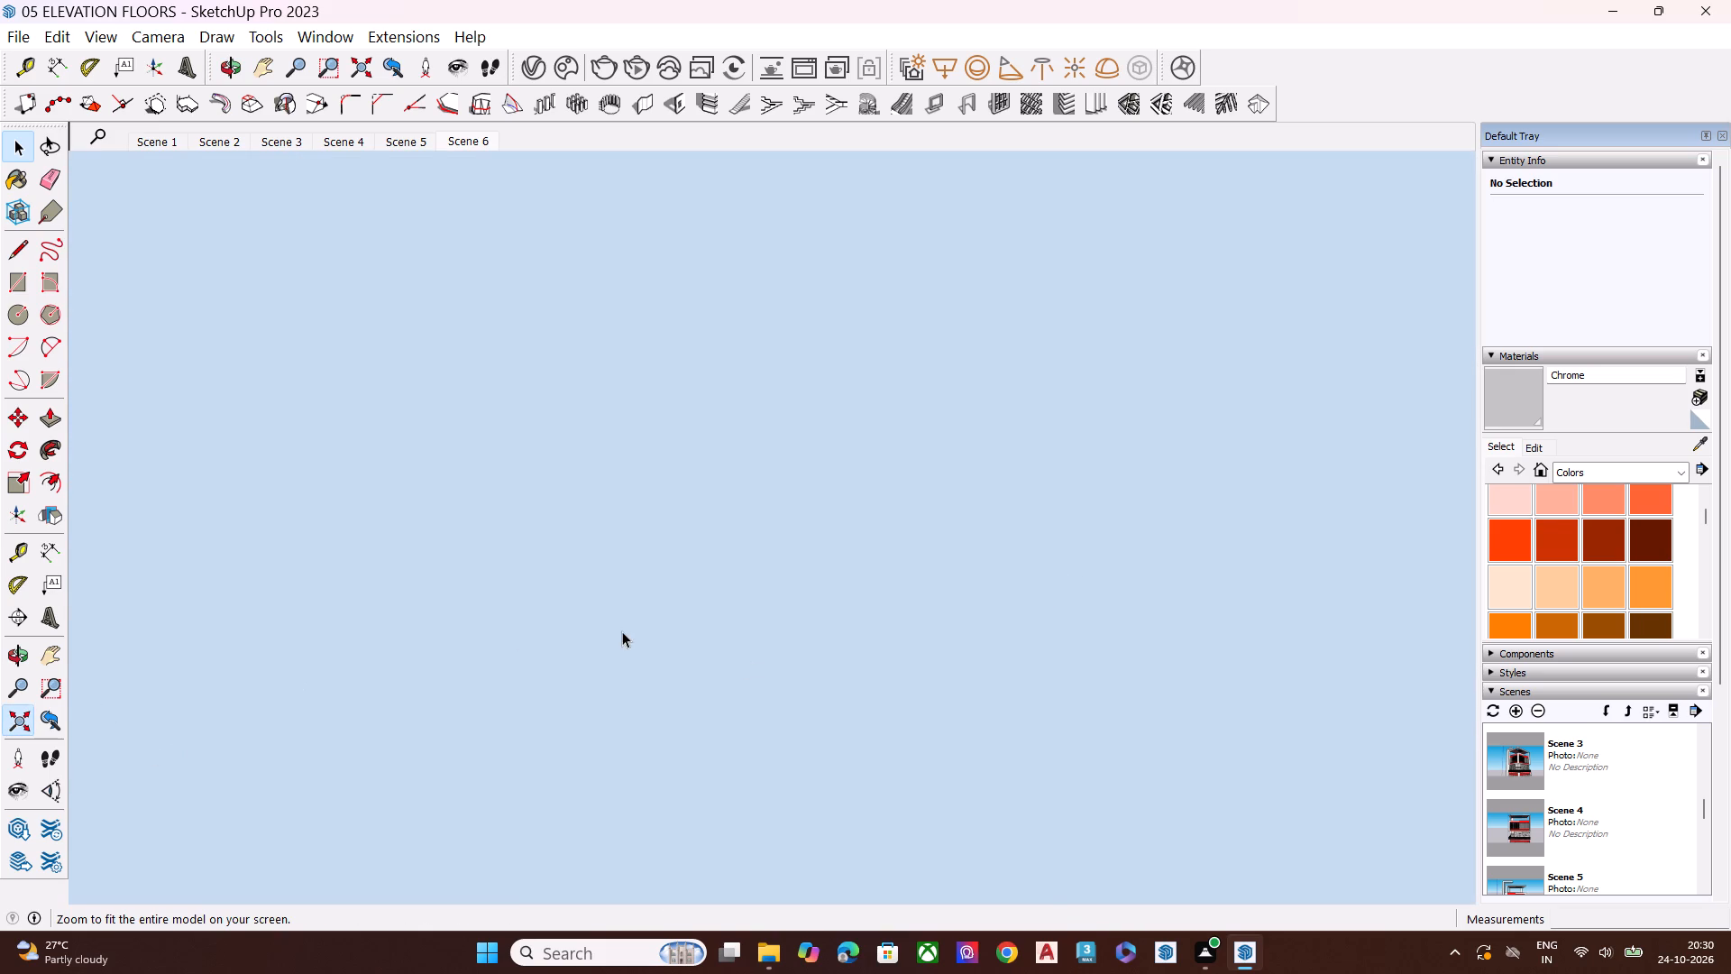
pyautogui.doubleClick(529, 673)
pyautogui.moveTo(748, 711); pyautogui.dragTo(1195, 691, button='middle')
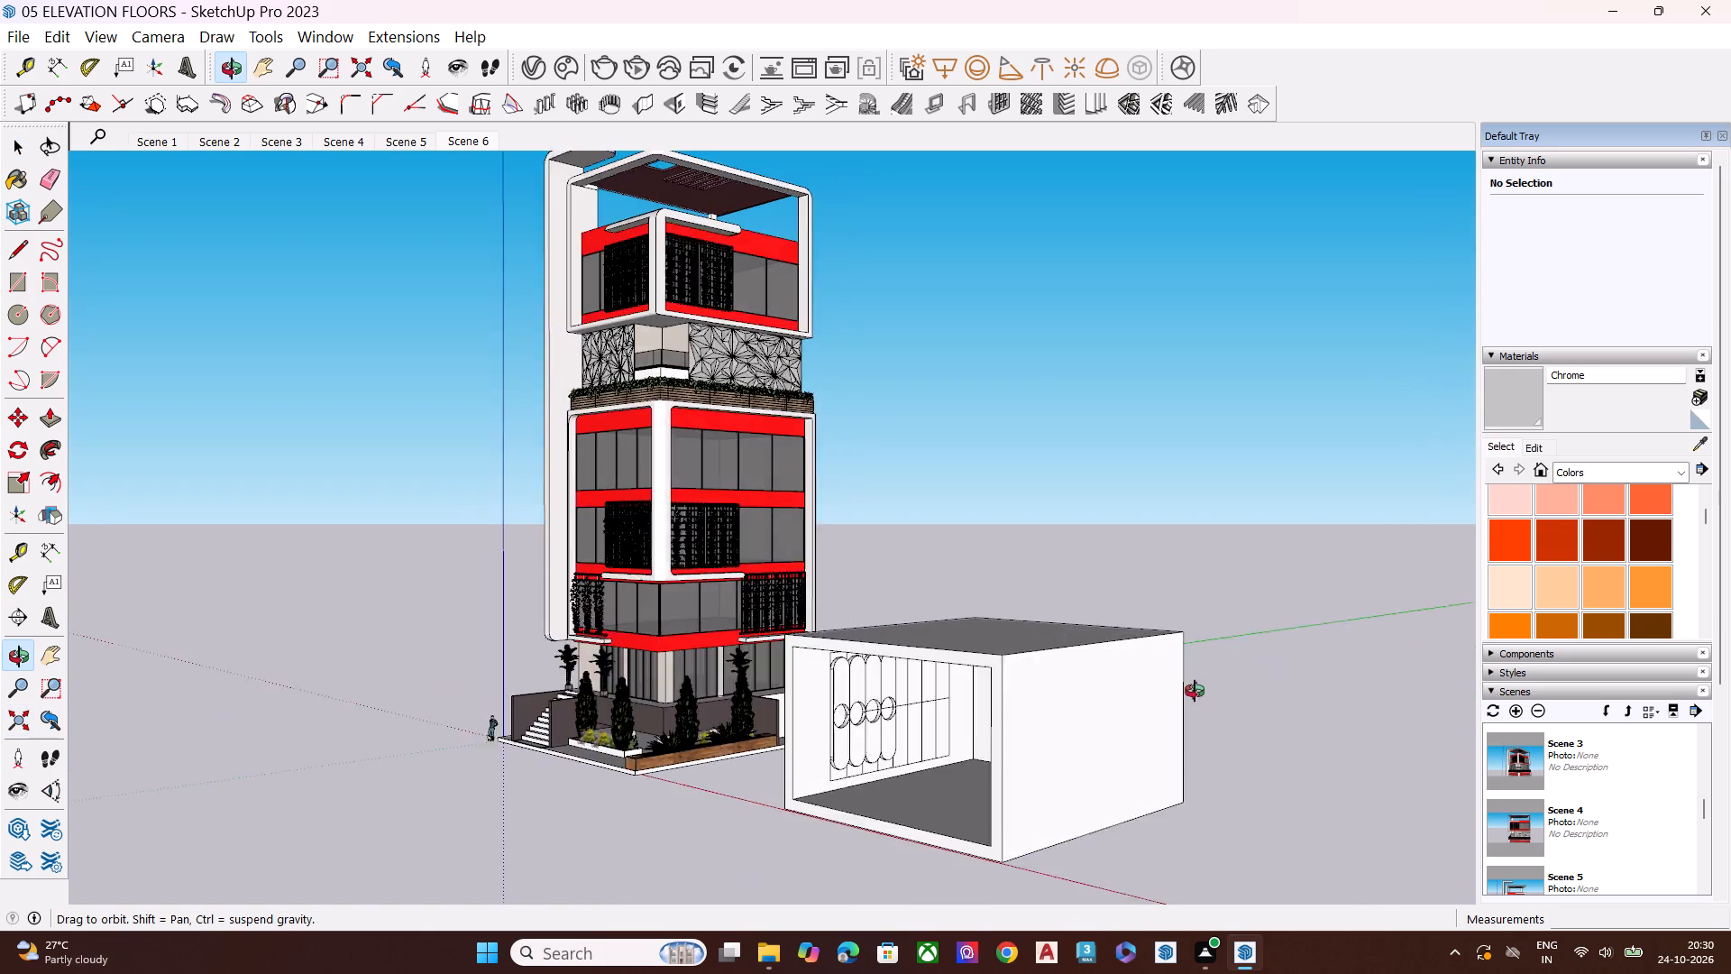
pyautogui.moveTo(1195, 691); pyautogui.dragTo(1263, 691, button='middle')
pyautogui.scroll(-4, 865, 722)
pyautogui.moveTo(813, 744); pyautogui.dragTo(937, 786, button='middle')
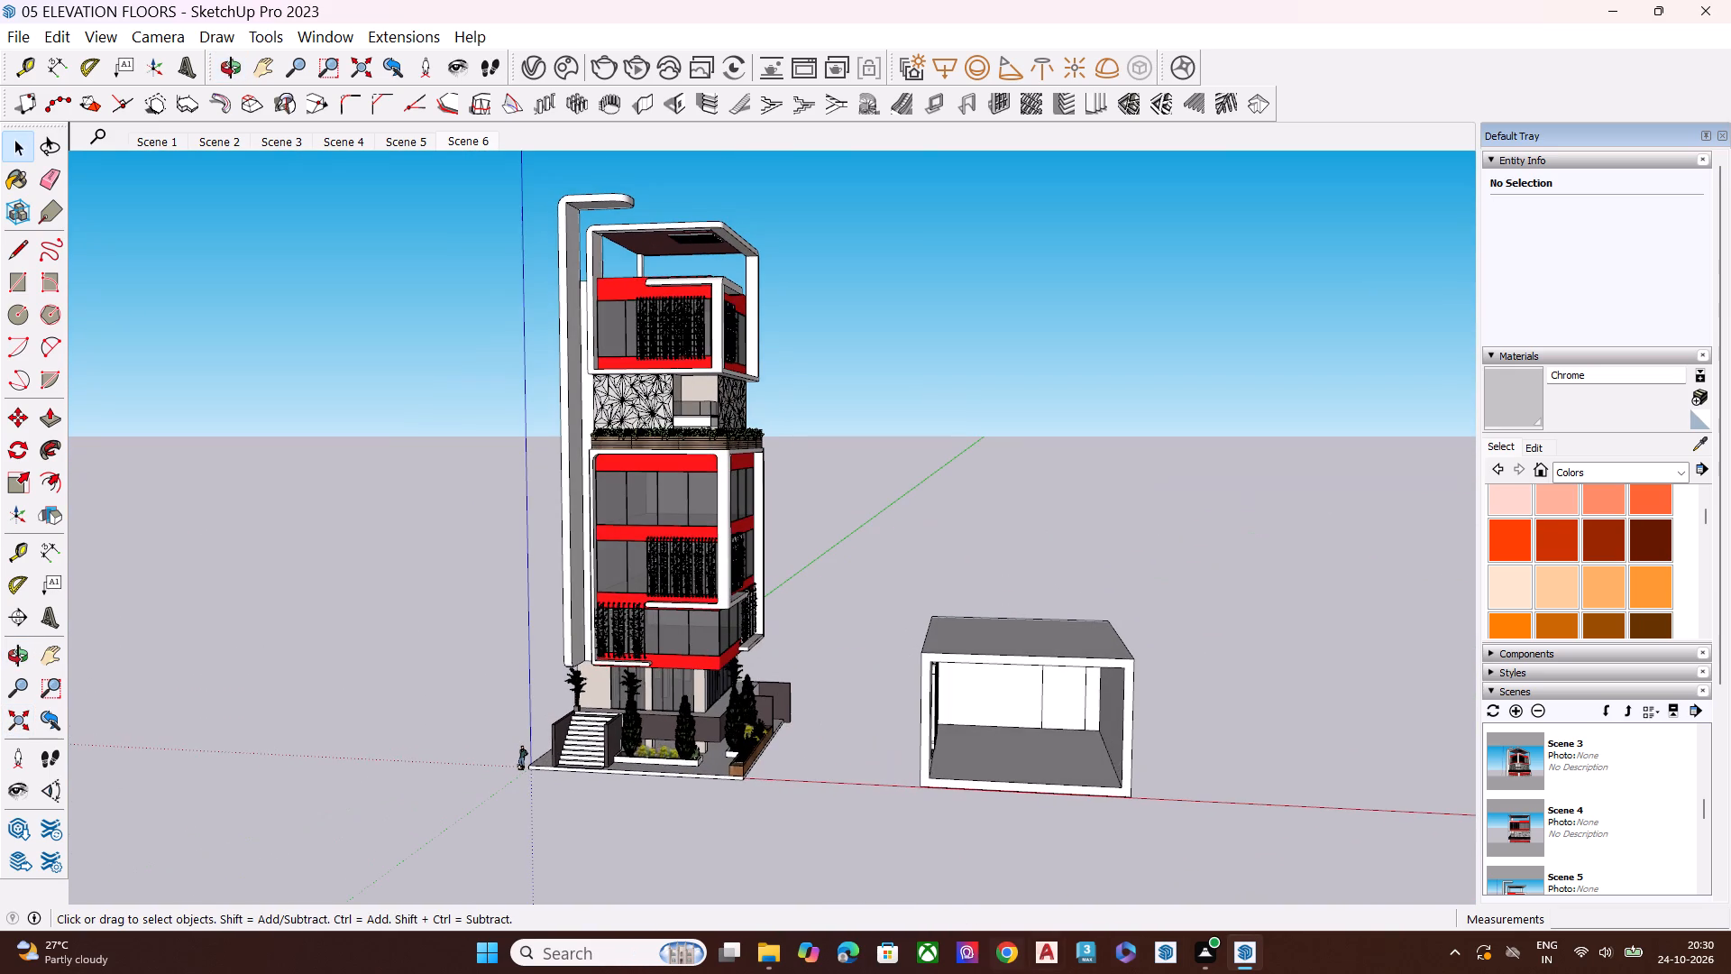
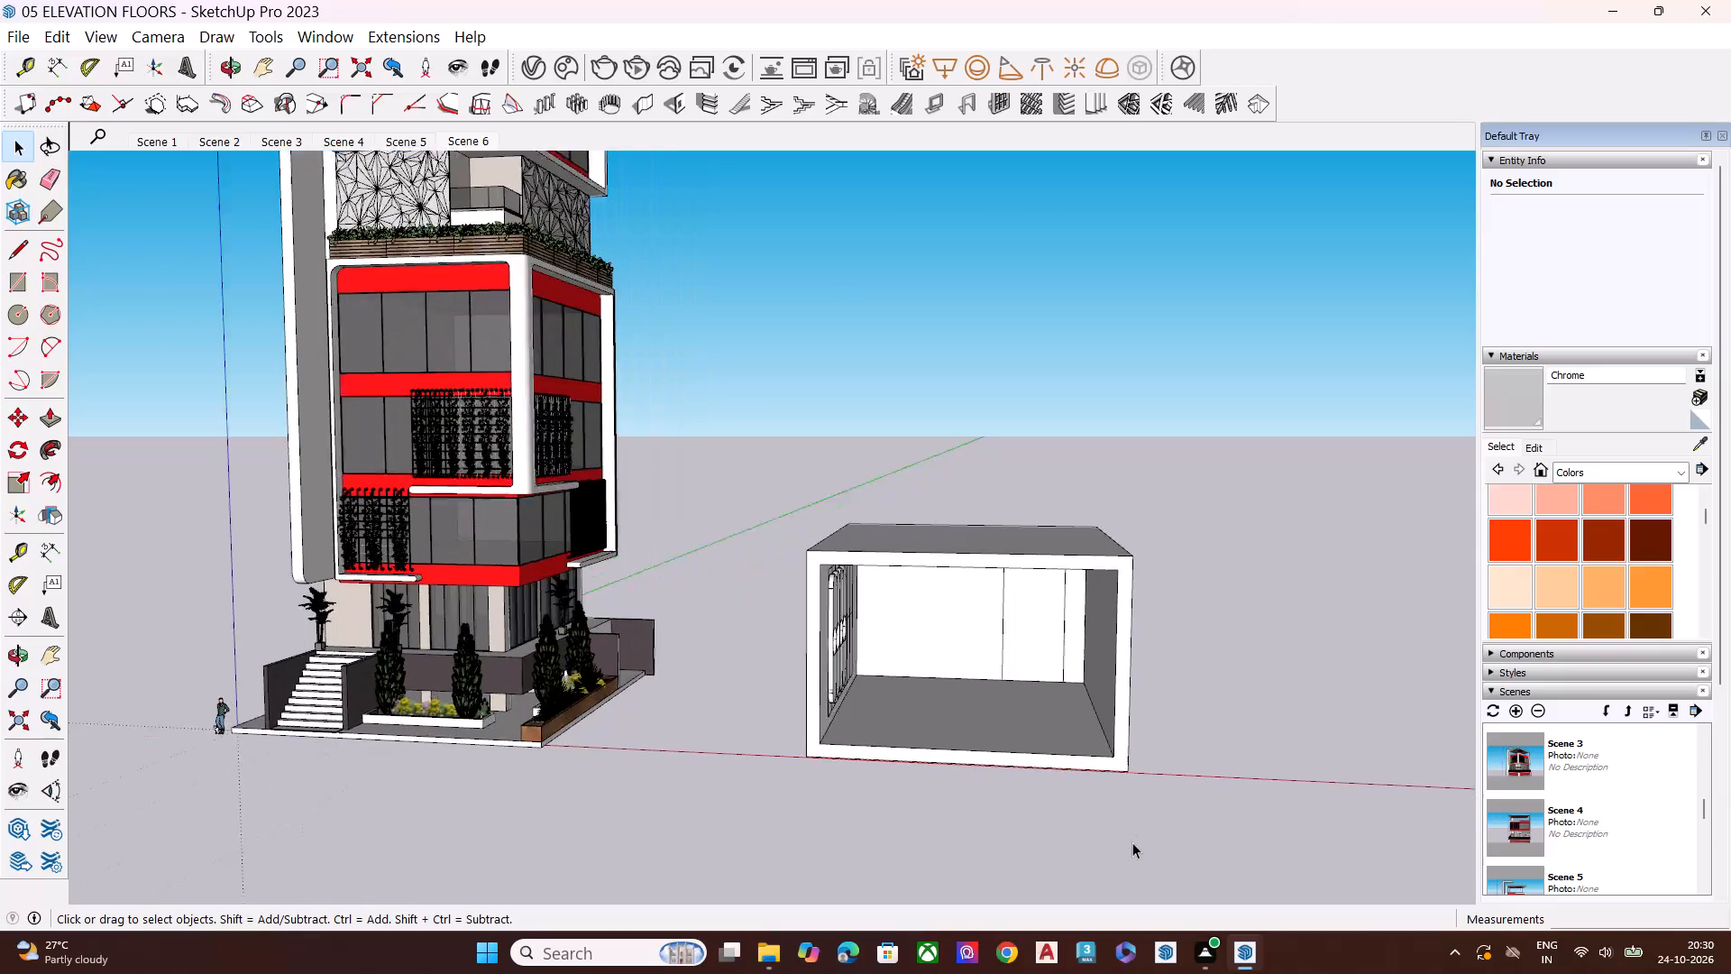
# Copy the fourth column's raised face and circle outline about 4' along the wall into the fifth column.
pyautogui.moveTo(1064, 799); pyautogui.dragTo(766, 786, button='middle')
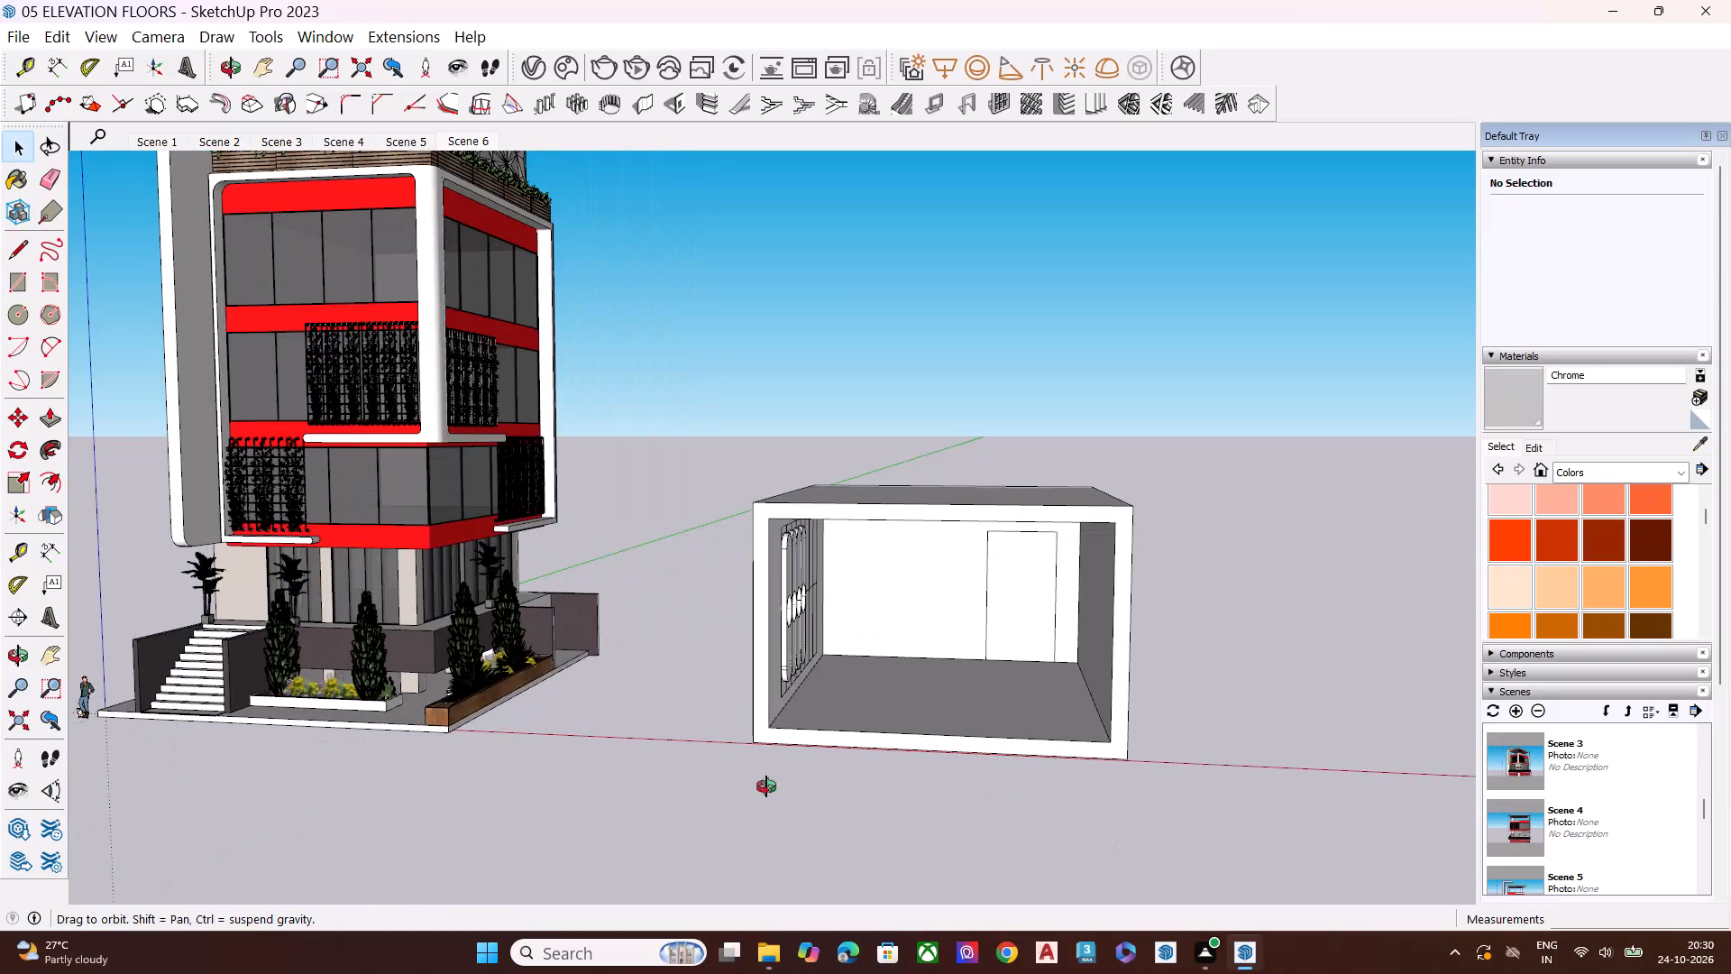
pyautogui.moveTo(766, 786); pyautogui.dragTo(655, 776, button='middle')
pyautogui.scroll(10, 637, 644)
pyautogui.scroll(5, 868, 509)
pyautogui.scroll(-1, 874, 503)
pyautogui.scroll(3, 874, 503)
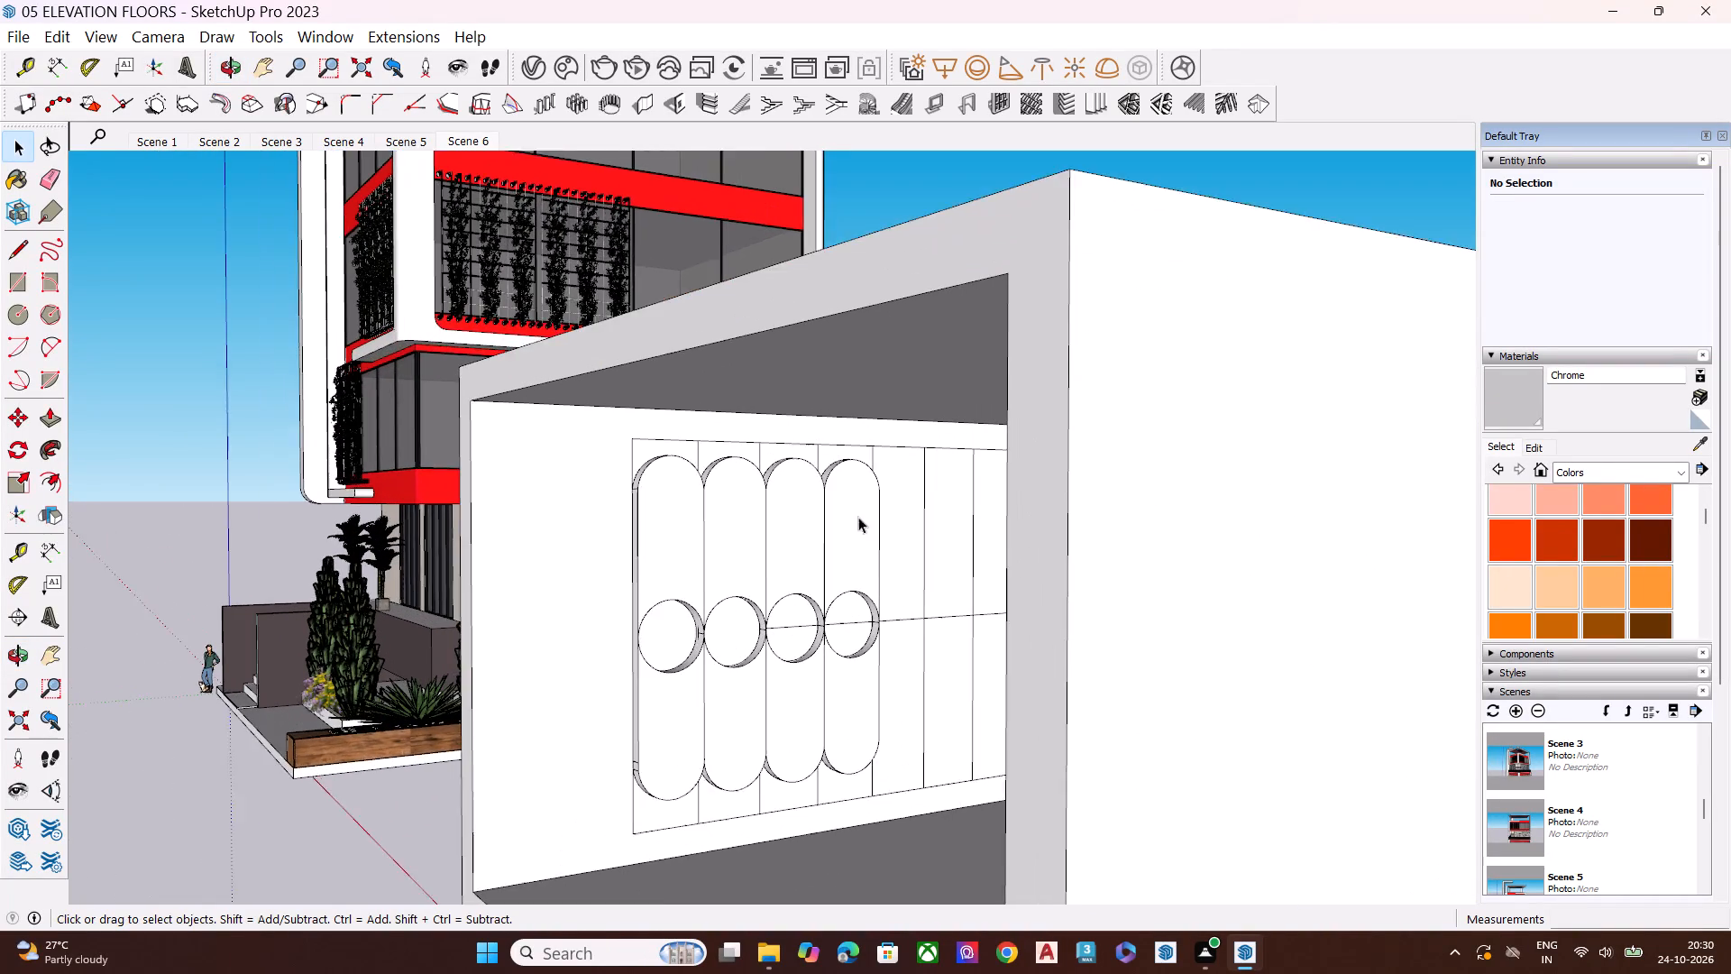
pyautogui.doubleClick(837, 538)
pyautogui.scroll(1, 837, 538)
pyautogui.scroll(-1, 837, 538)
pyautogui.scroll(10, 837, 538)
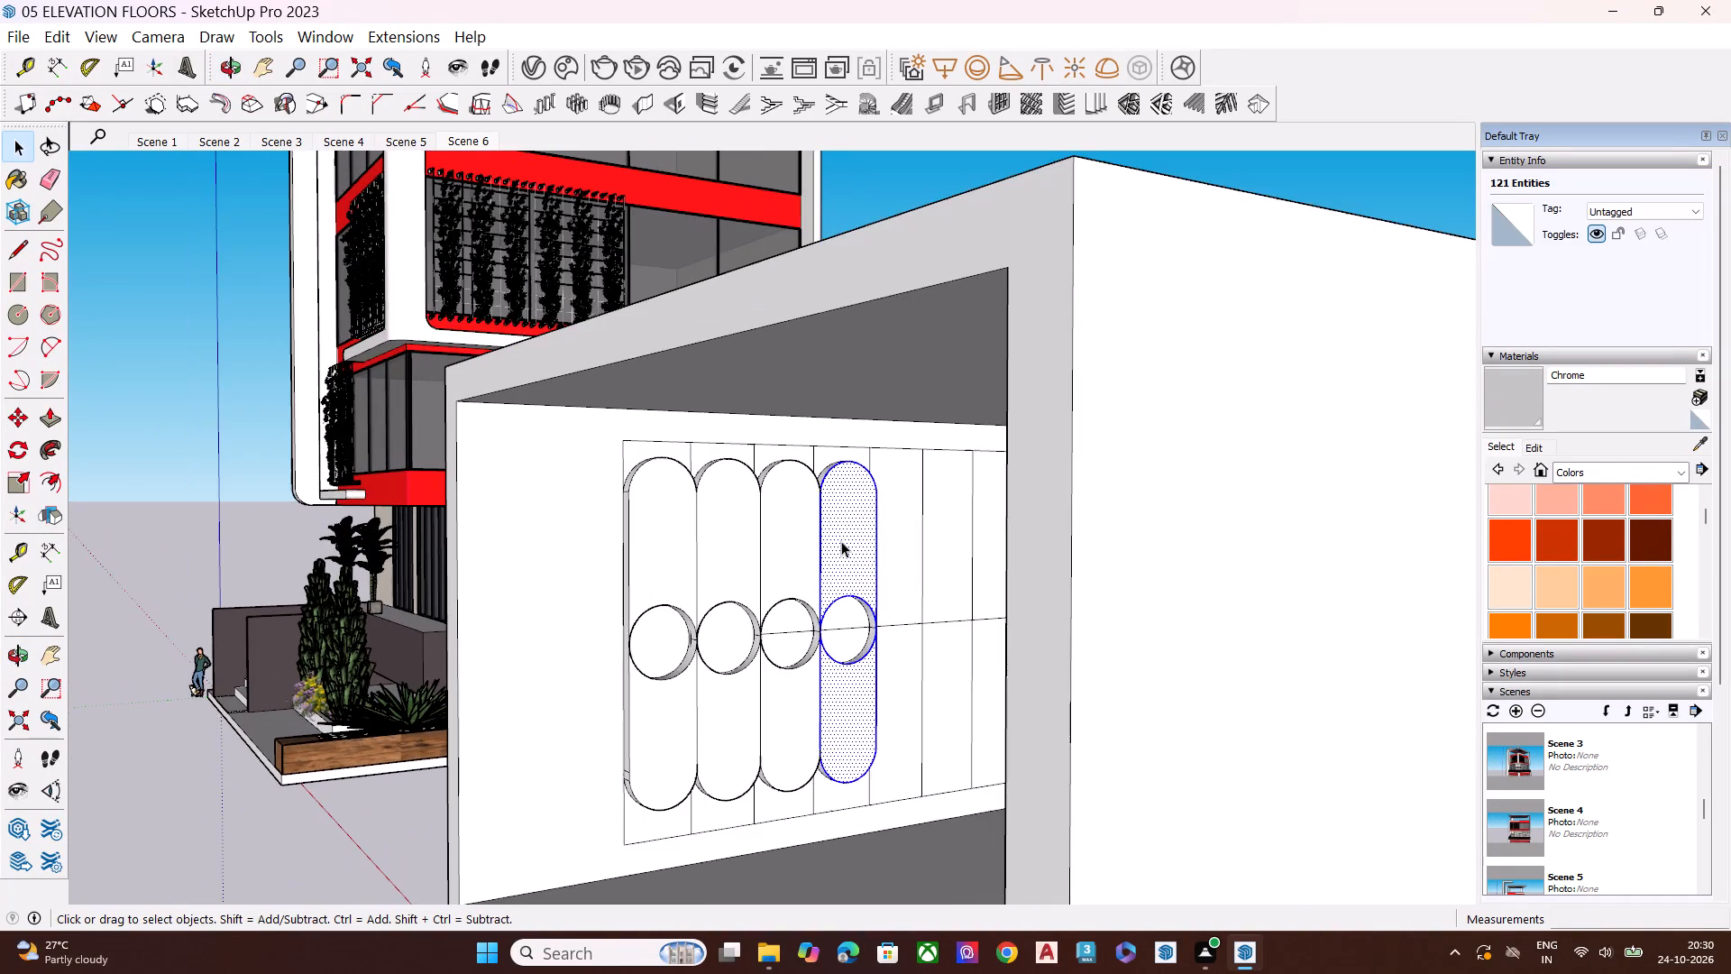
pyautogui.press('m')
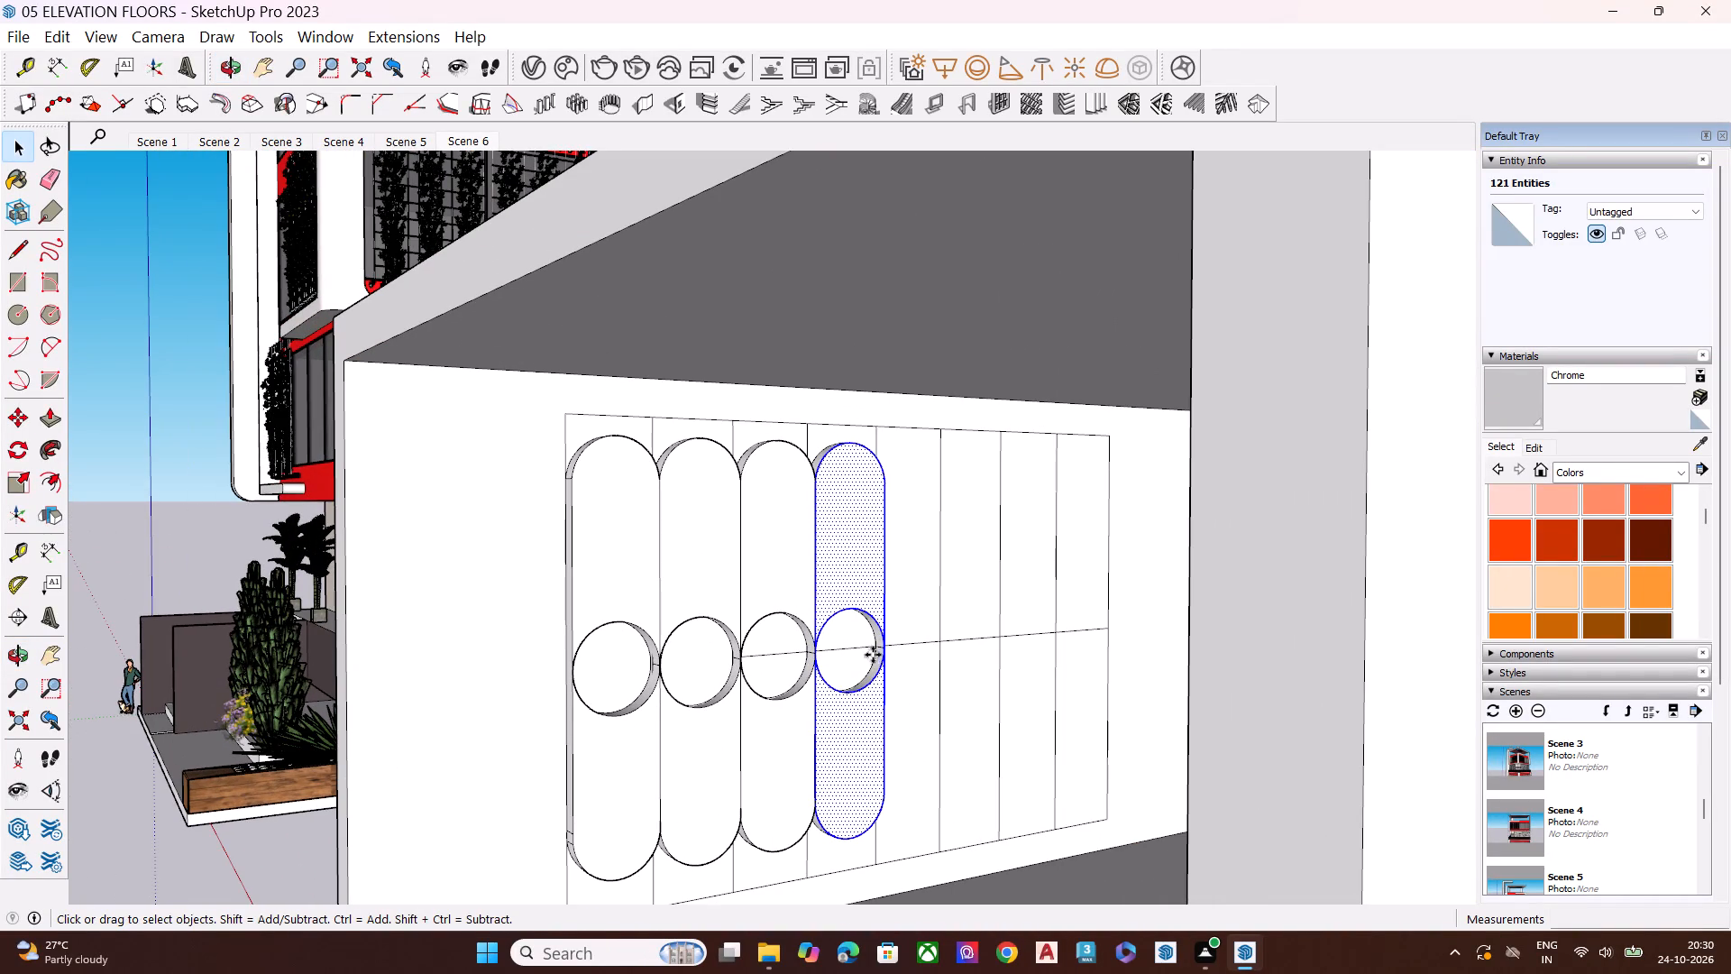
pyautogui.click(814, 655)
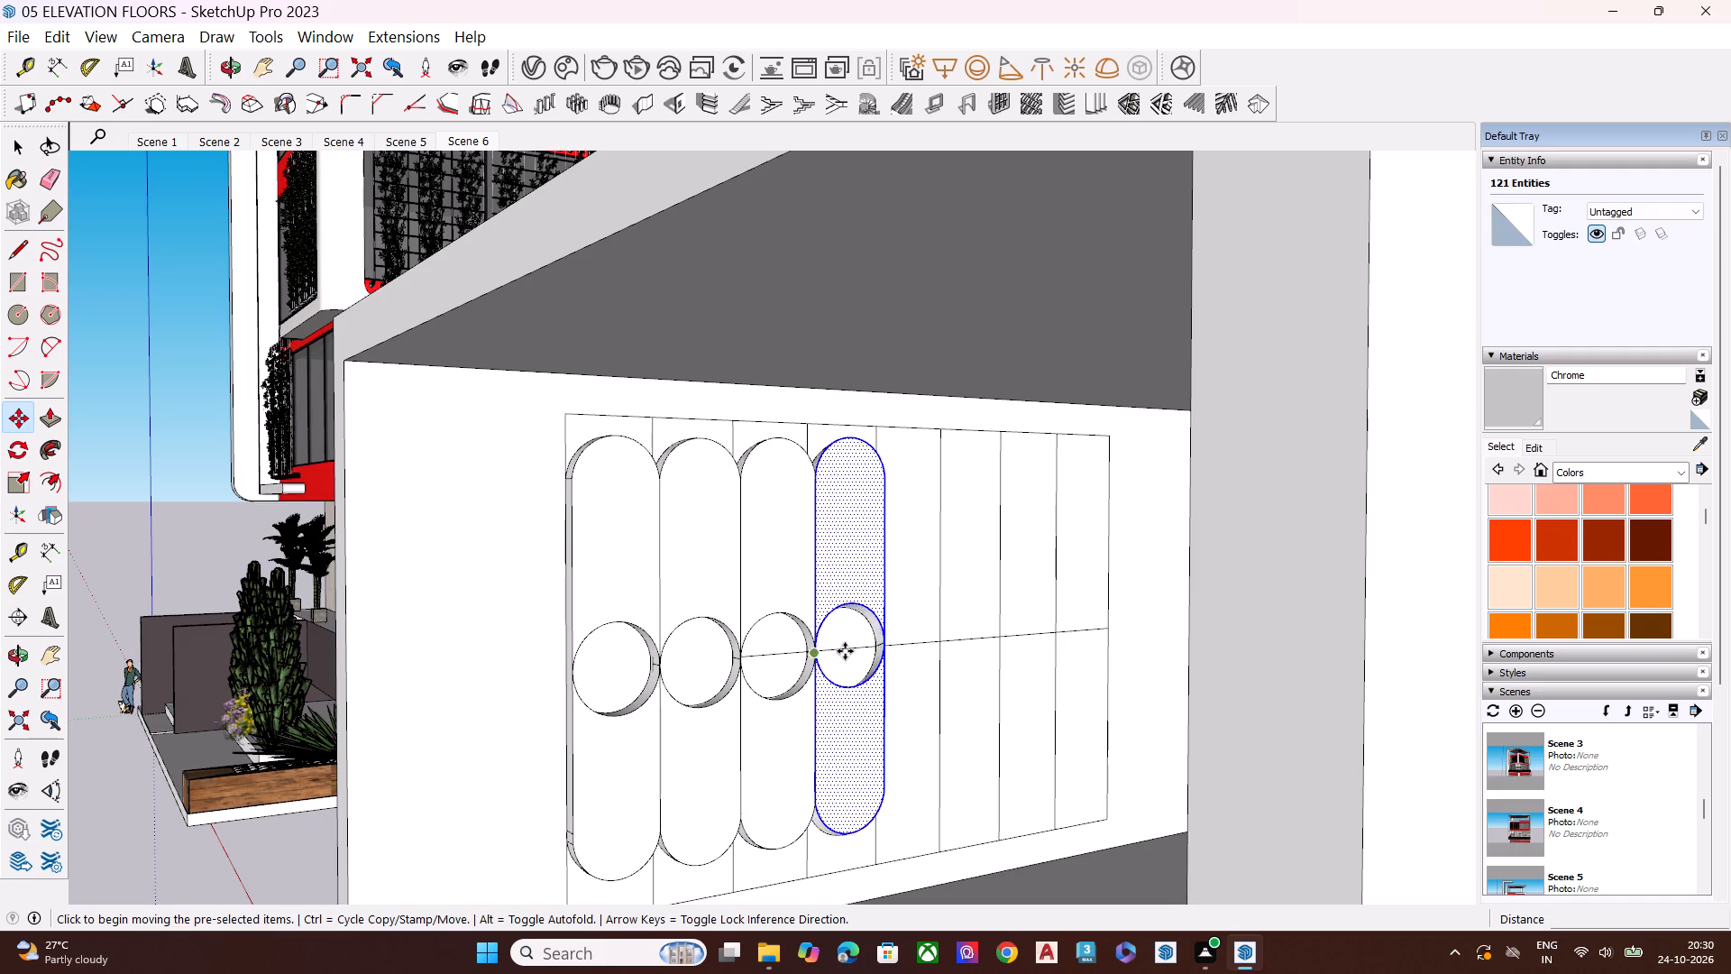
pyautogui.scroll(1, 882, 647)
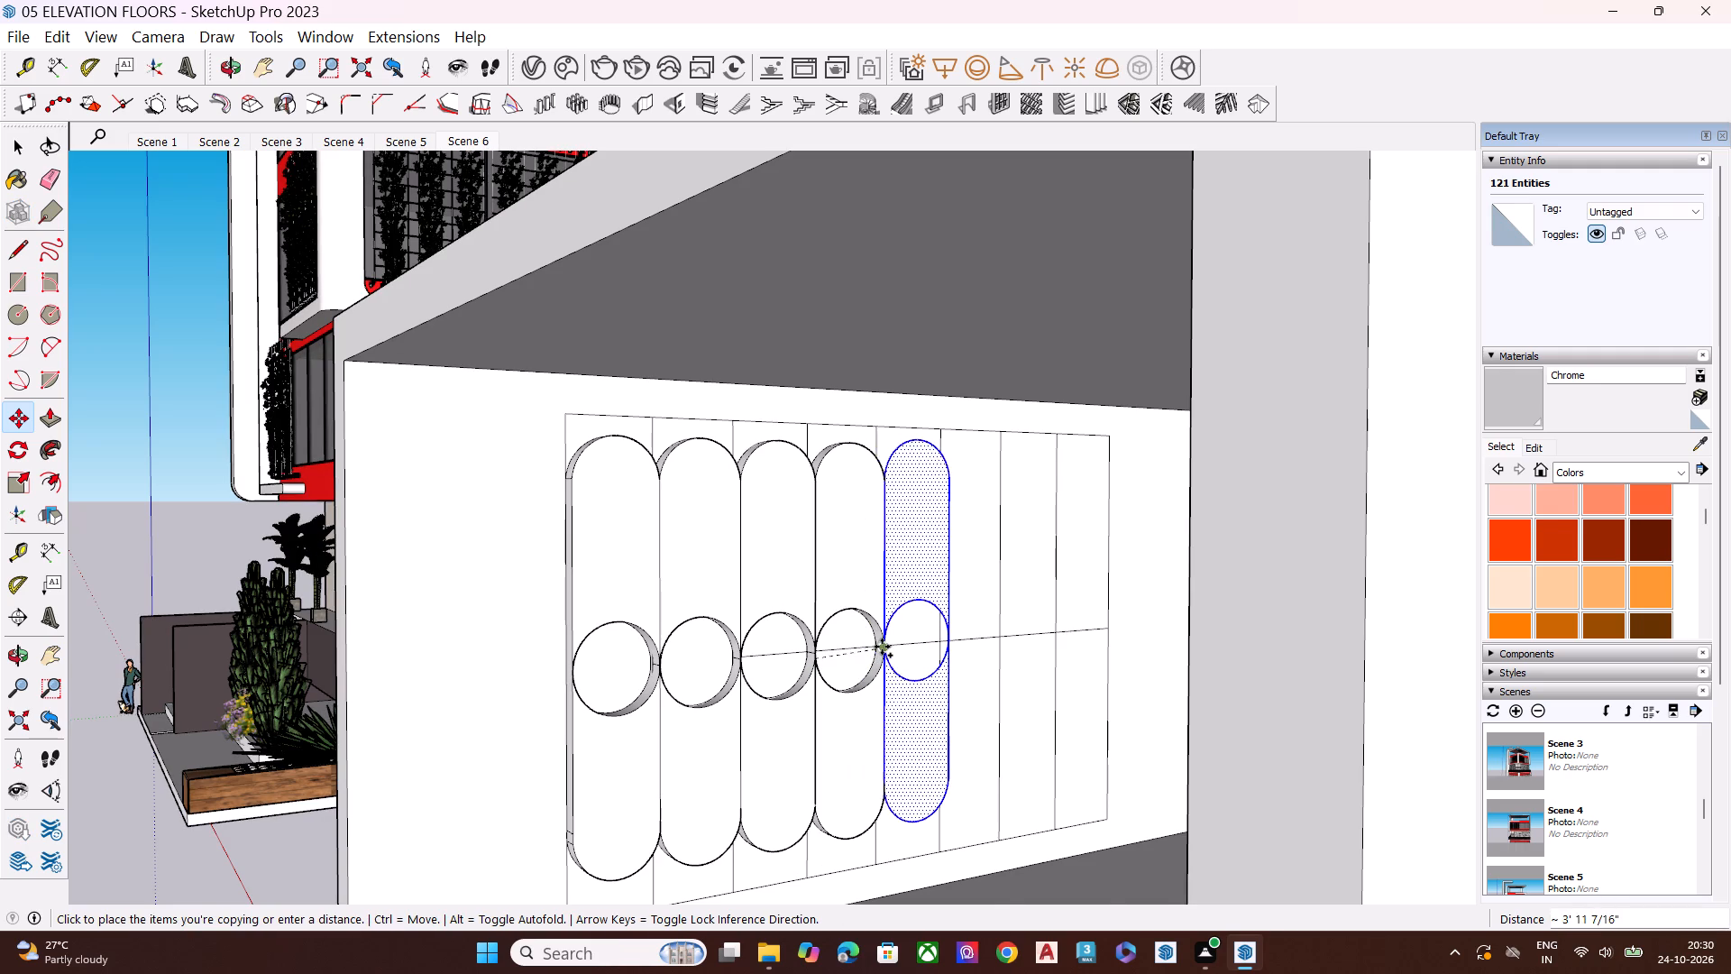
pyautogui.scroll(17, 882, 647)
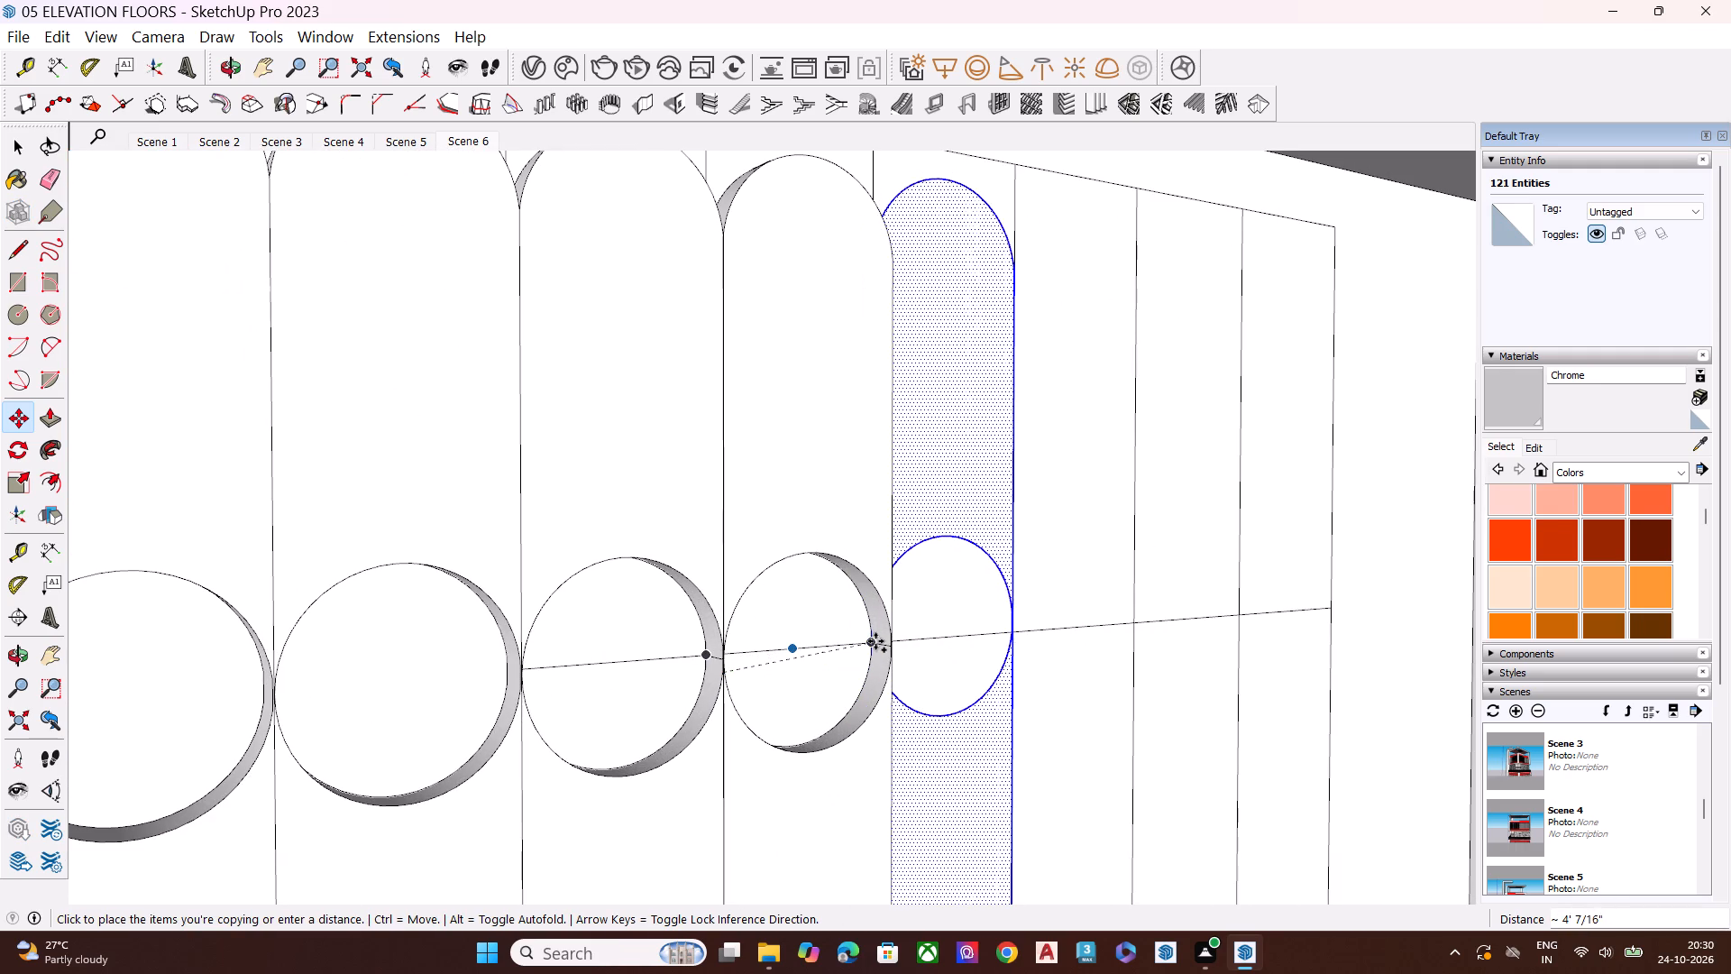
pyautogui.click(875, 641)
pyautogui.press('space')
# Pull the fifth column's round-ended face outward 8 1/4", flush with the fourth column's raised face, leaving its circle recessed.
pyautogui.click(951, 409)
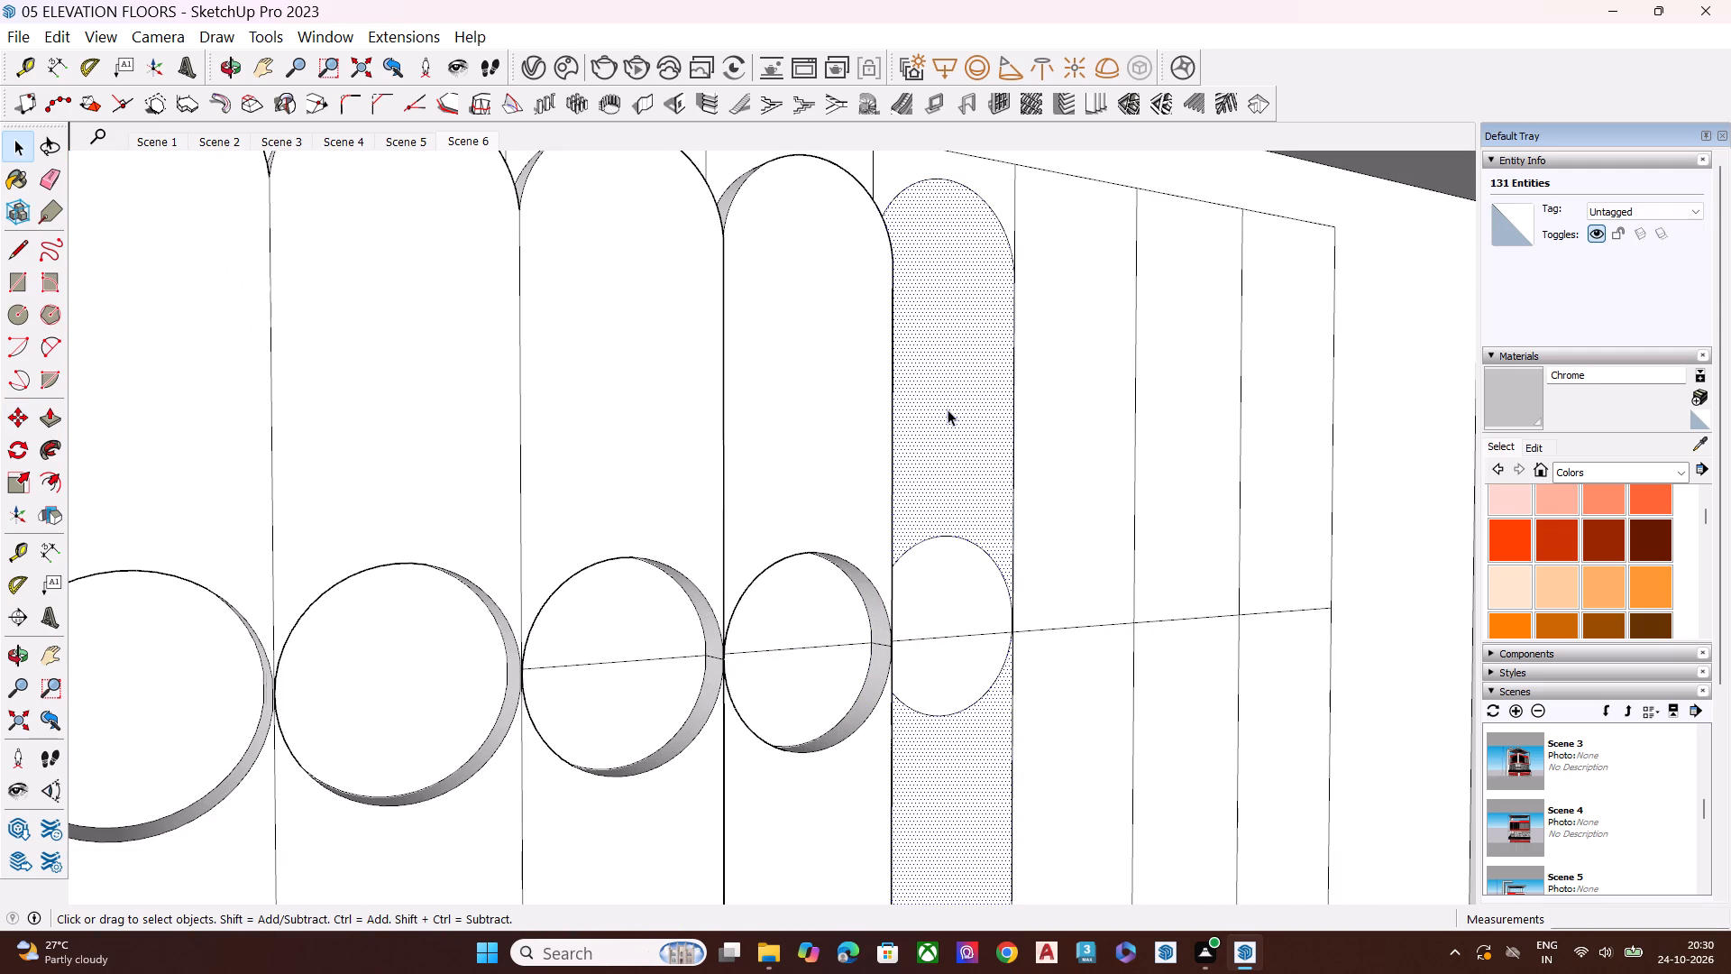
pyautogui.press('p')
pyautogui.click(944, 409)
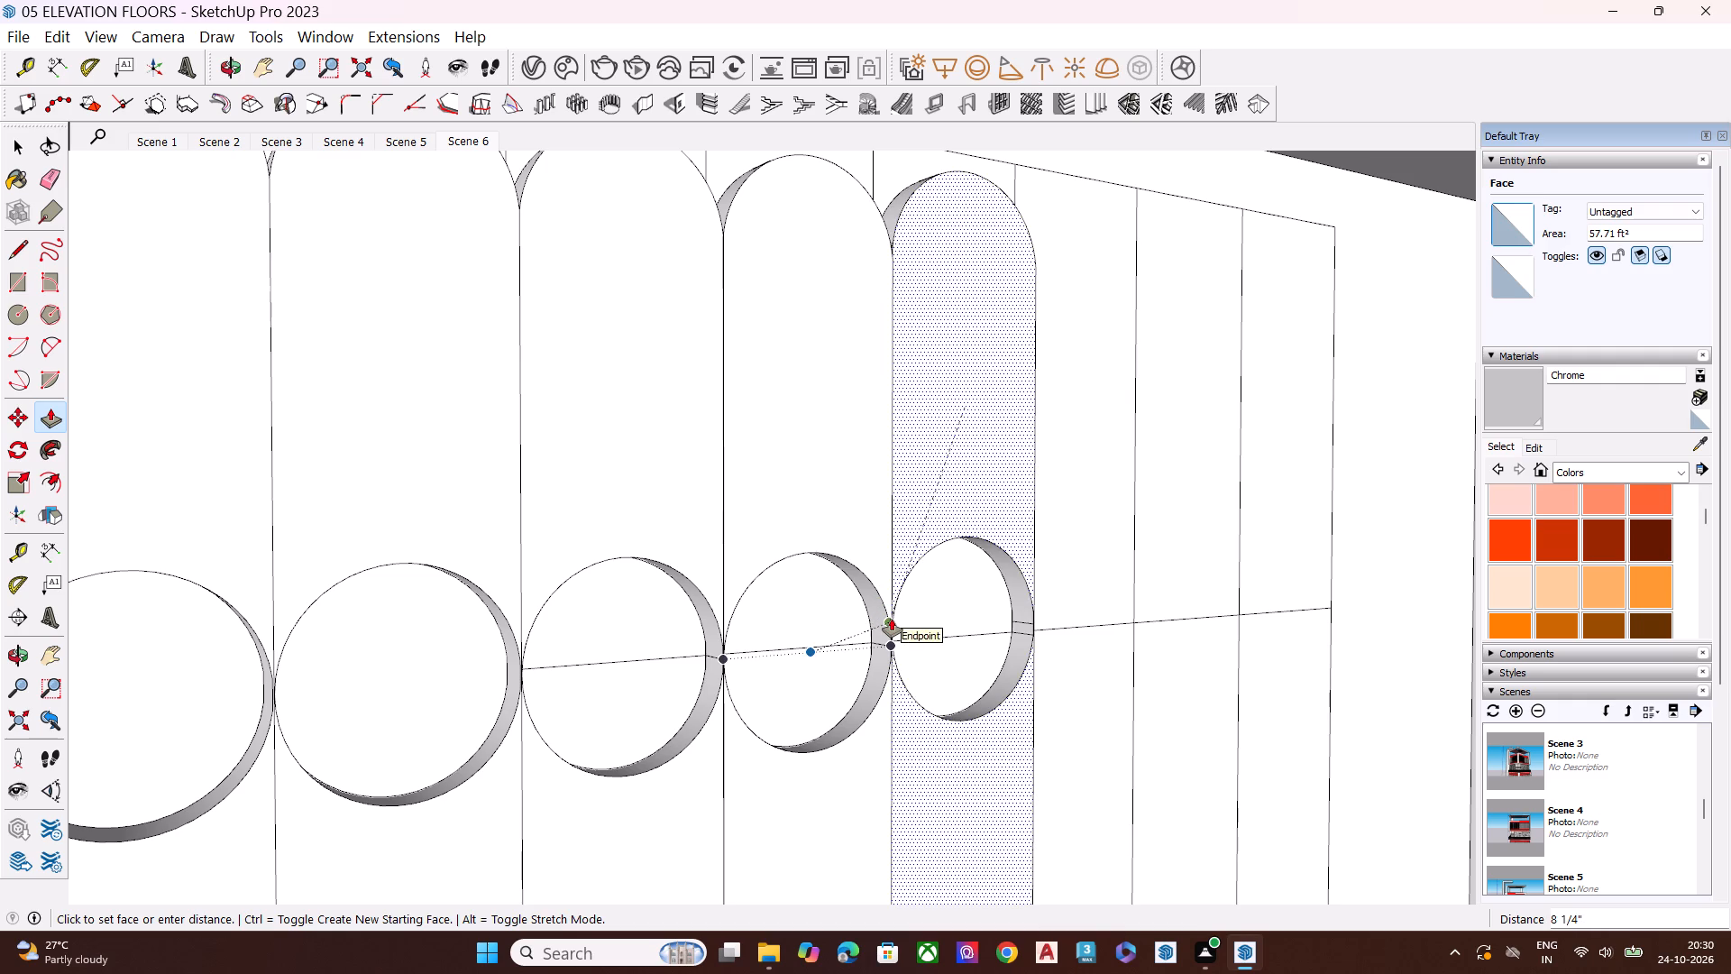
pyautogui.click(892, 619)
pyautogui.press('space')
# Copy the fifth column's raised face and circle outline about 4' along the wall into the sixth column.
pyautogui.doubleClick(951, 503)
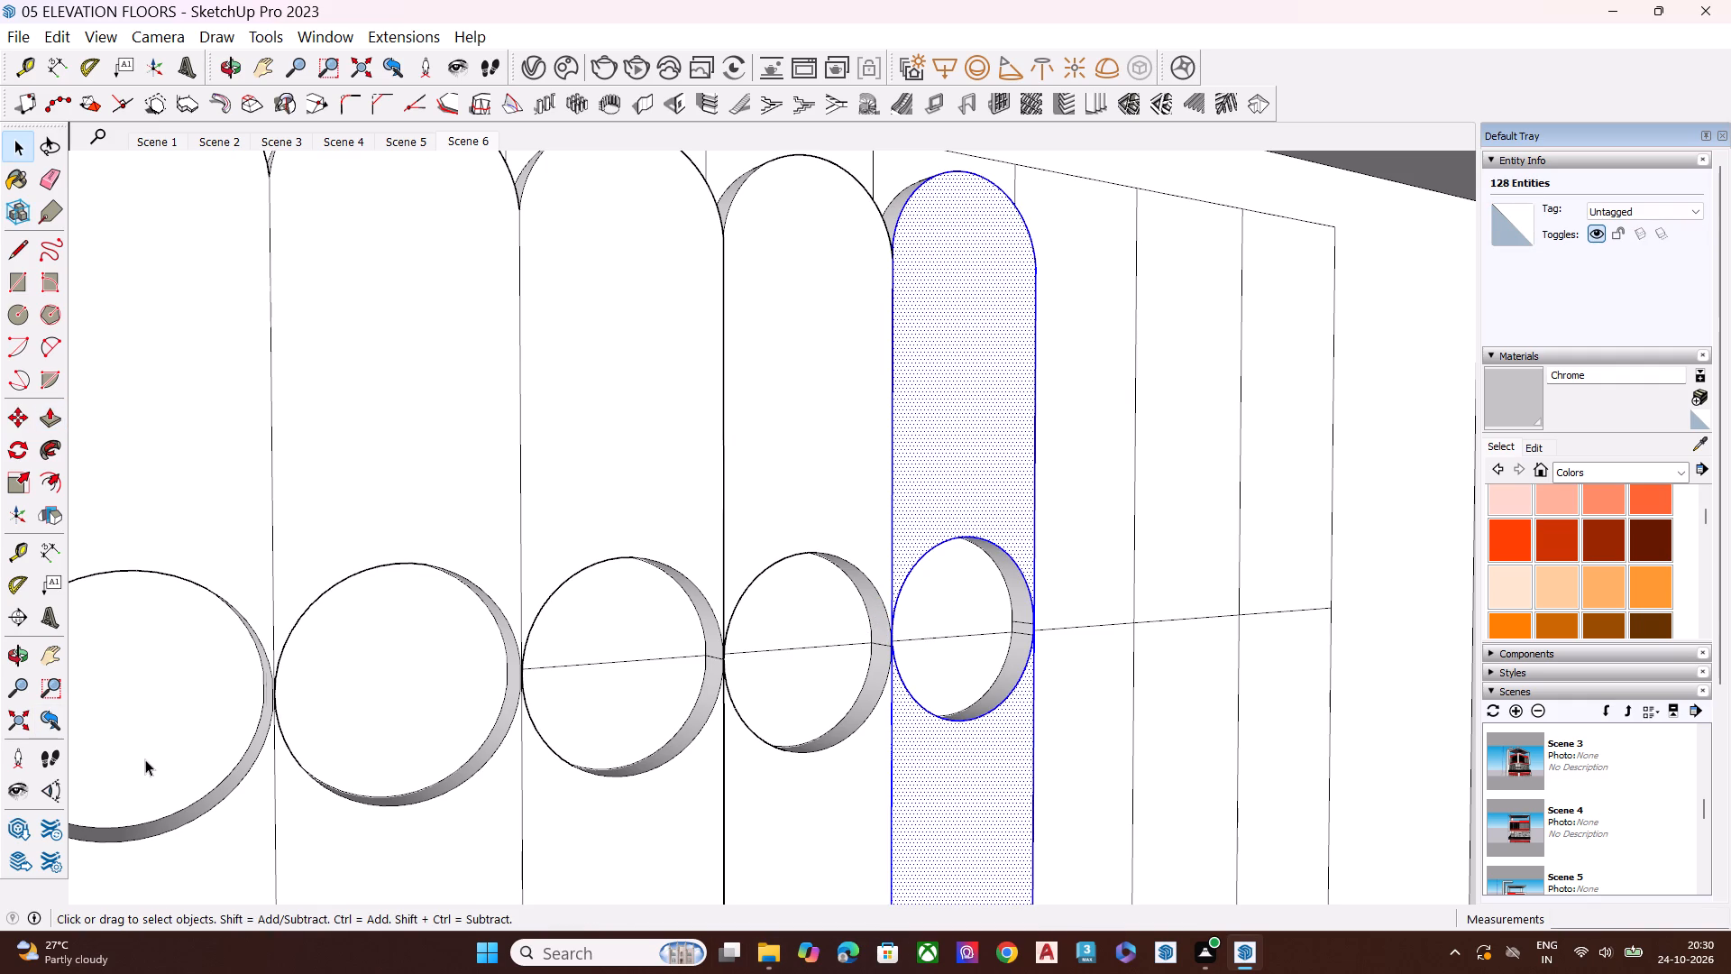
pyautogui.press('m')
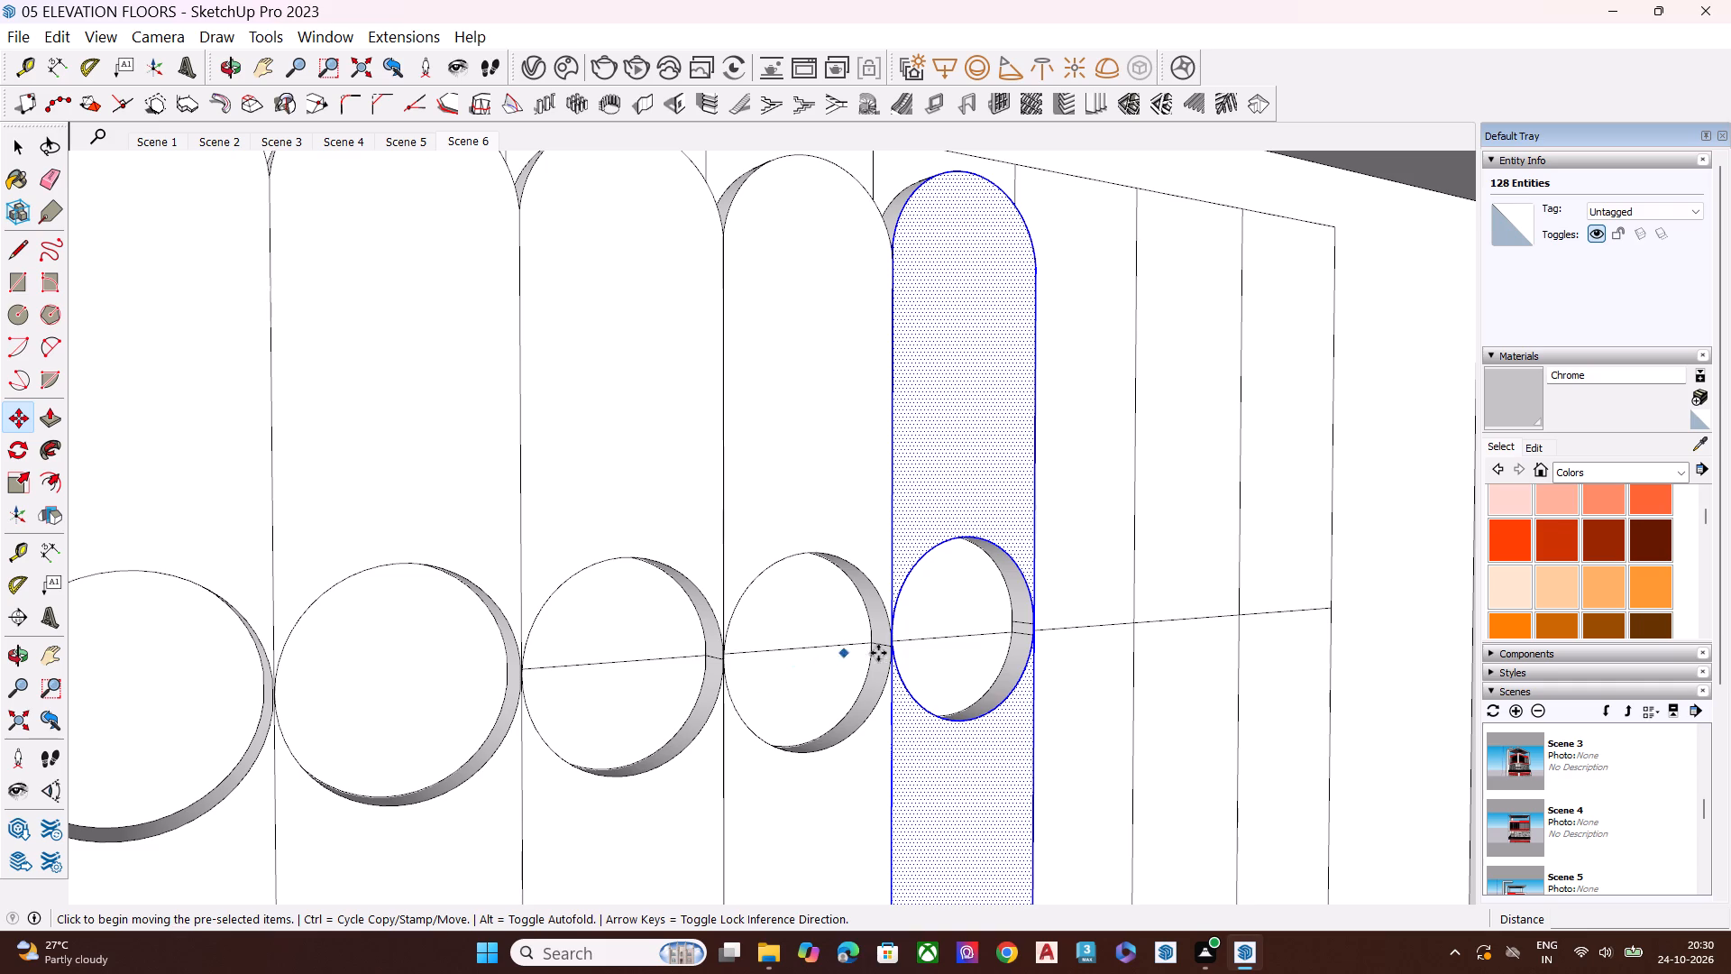
pyautogui.click(895, 647)
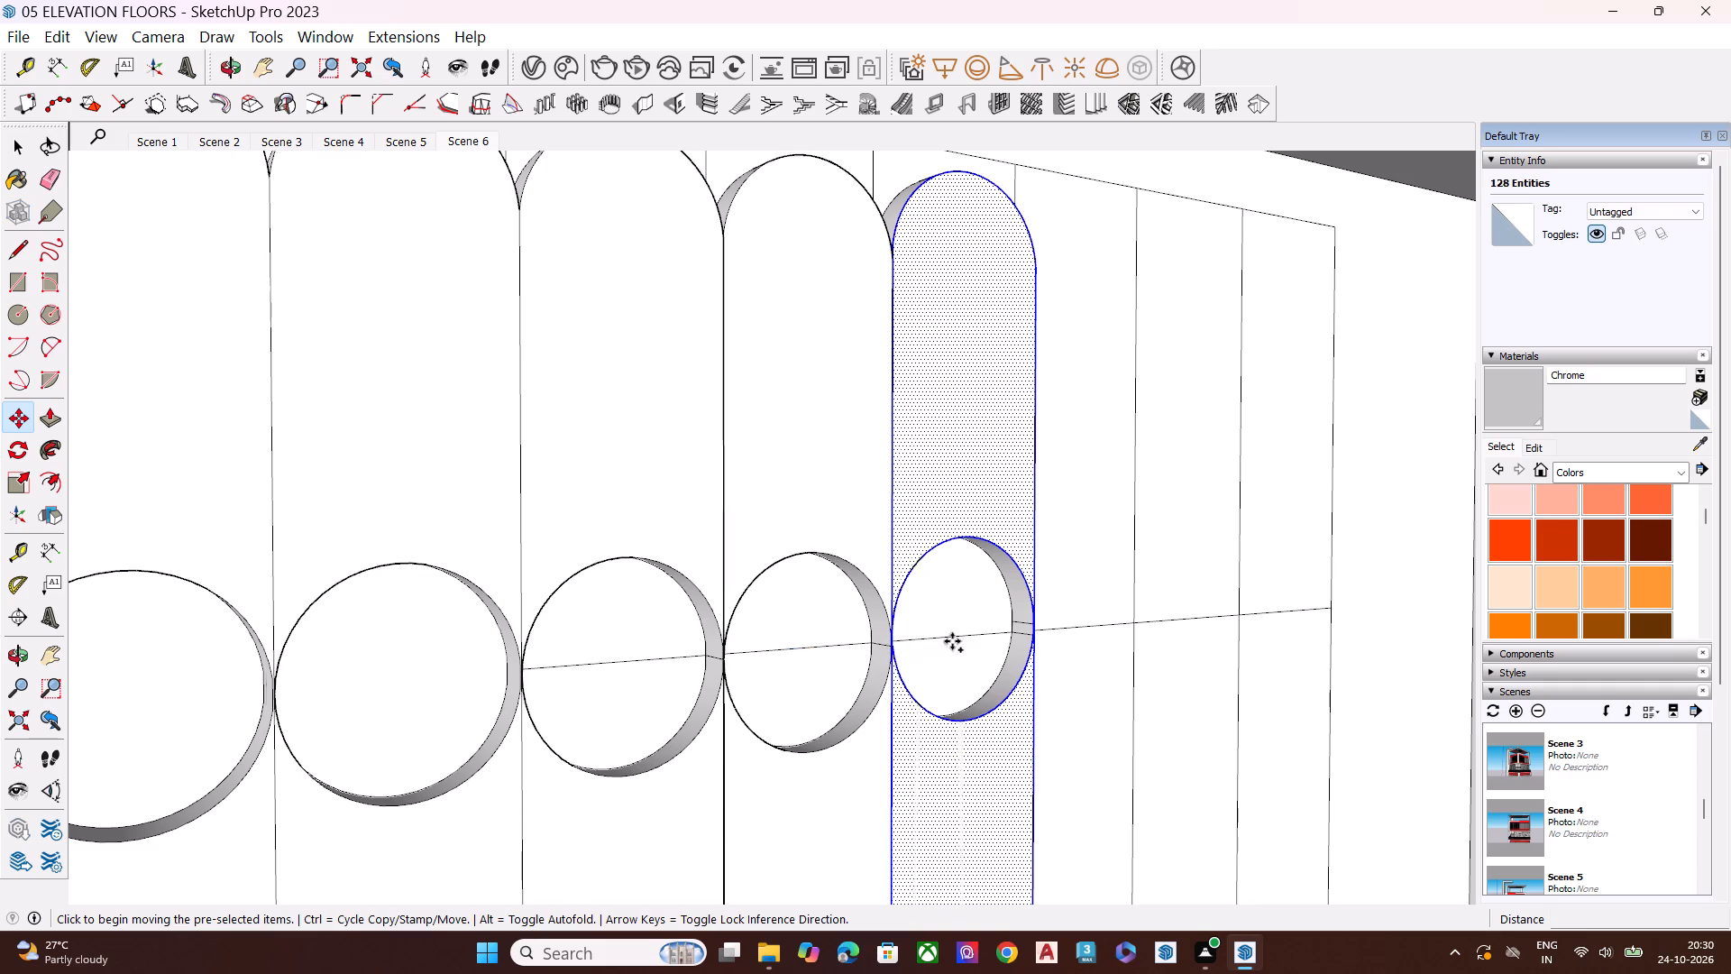
pyautogui.scroll(8, 1033, 630)
pyautogui.moveTo(1043, 644); pyautogui.dragTo(1033, 663, button='middle')
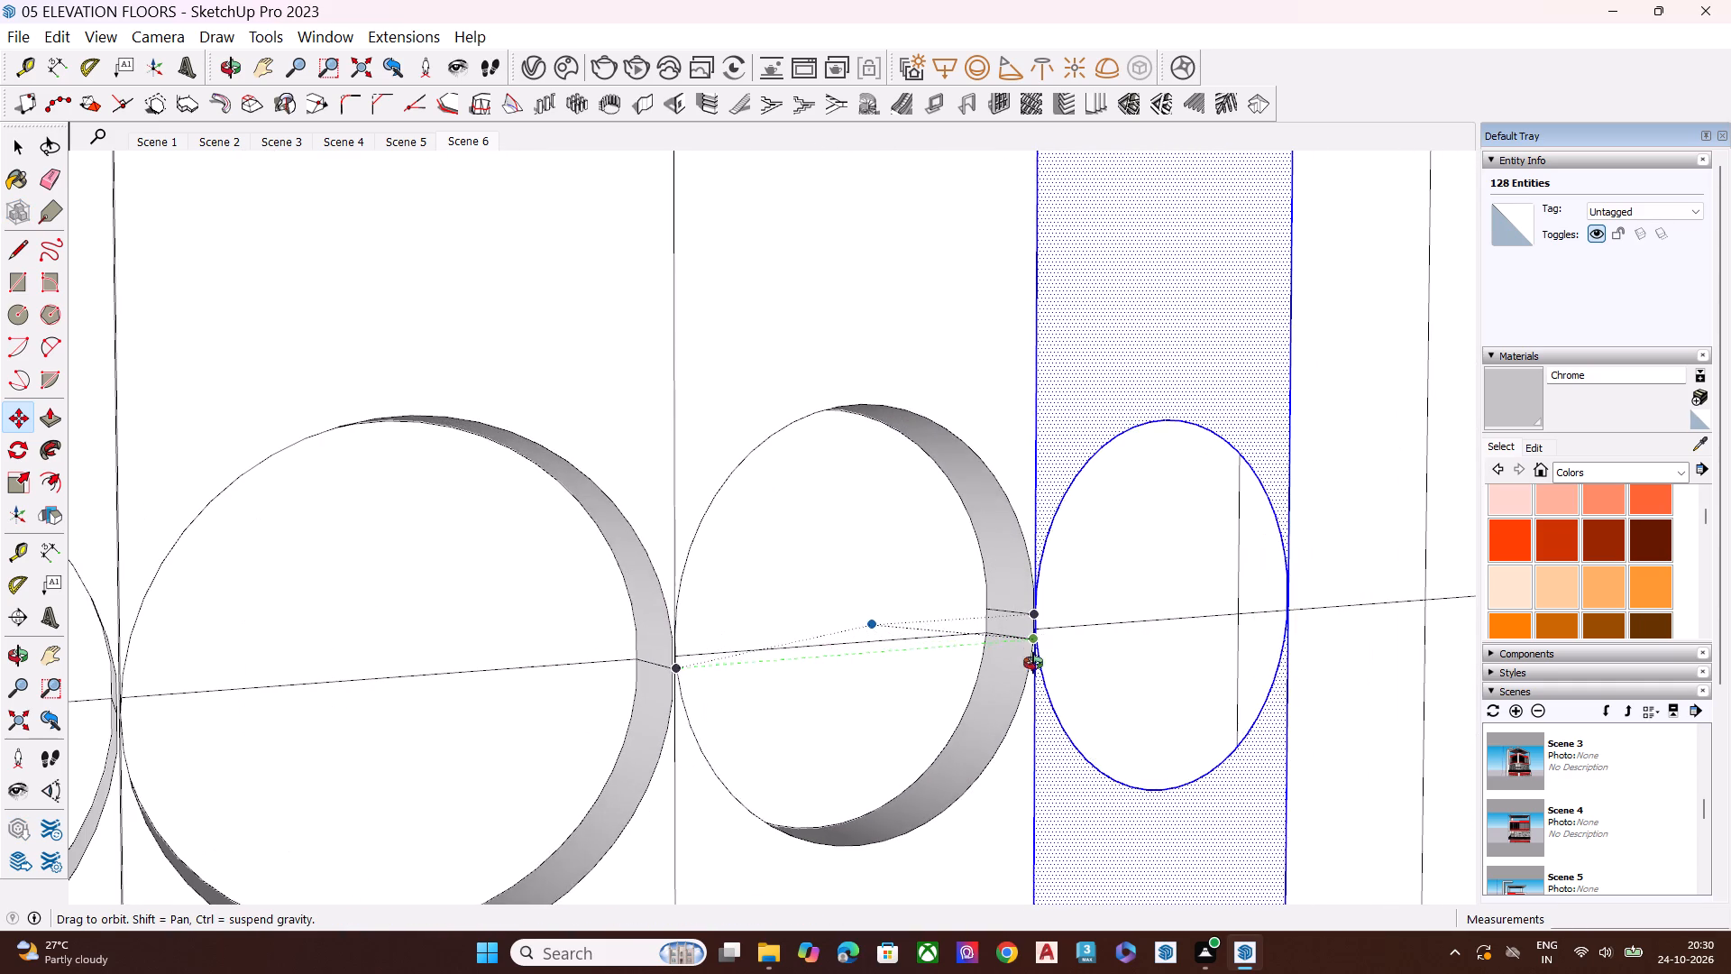
pyautogui.moveTo(1033, 663); pyautogui.dragTo(943, 737, button='middle')
pyautogui.scroll(11, 1102, 600)
pyautogui.moveTo(1067, 596); pyautogui.dragTo(855, 727, button='middle')
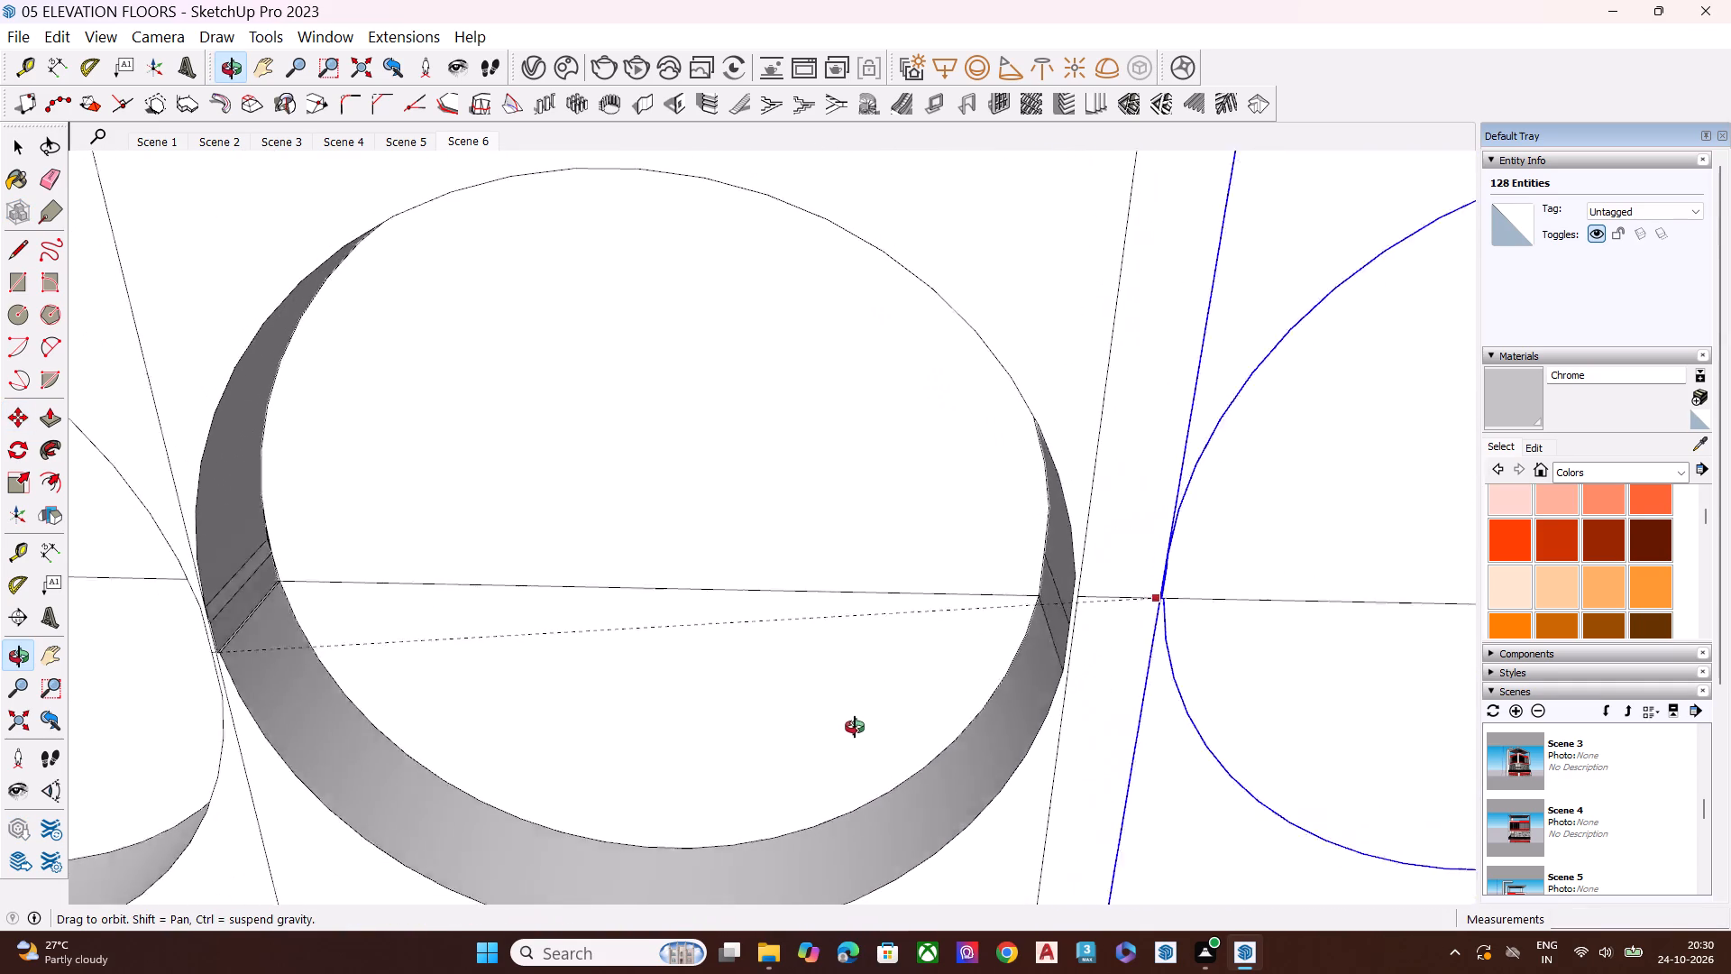
pyautogui.moveTo(855, 727); pyautogui.dragTo(851, 730, button='middle')
pyautogui.moveTo(1110, 621); pyautogui.dragTo(899, 662, button='middle')
pyautogui.scroll(1, 945, 654)
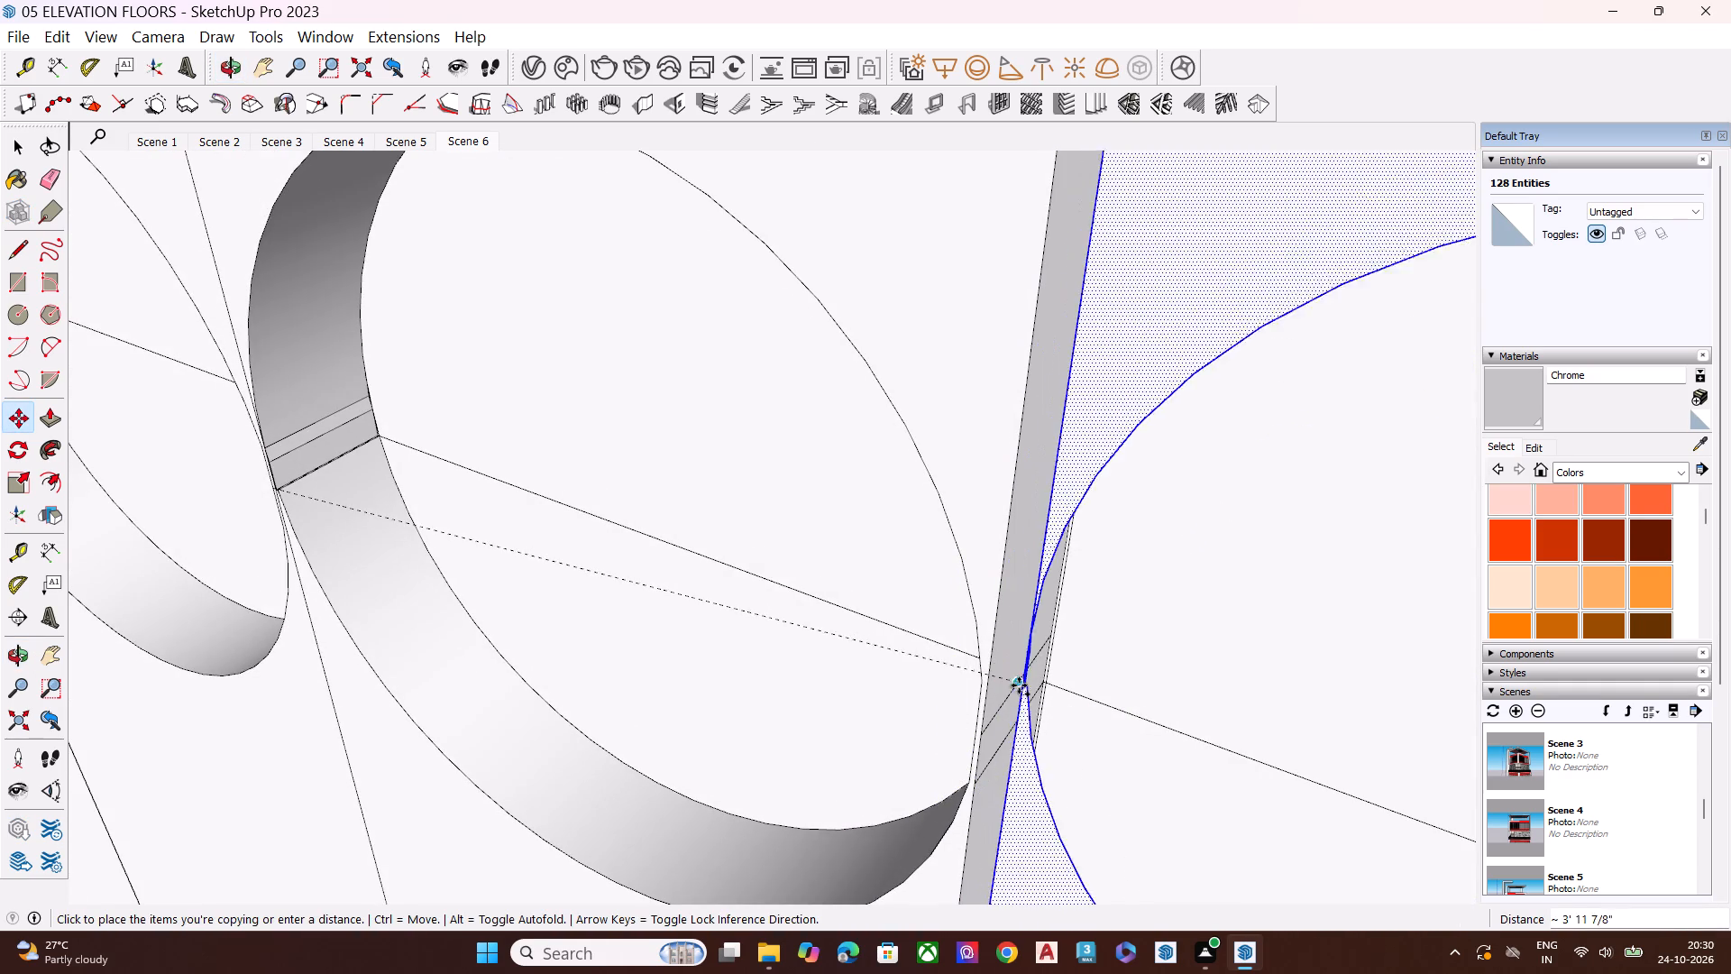
pyautogui.click(1040, 687)
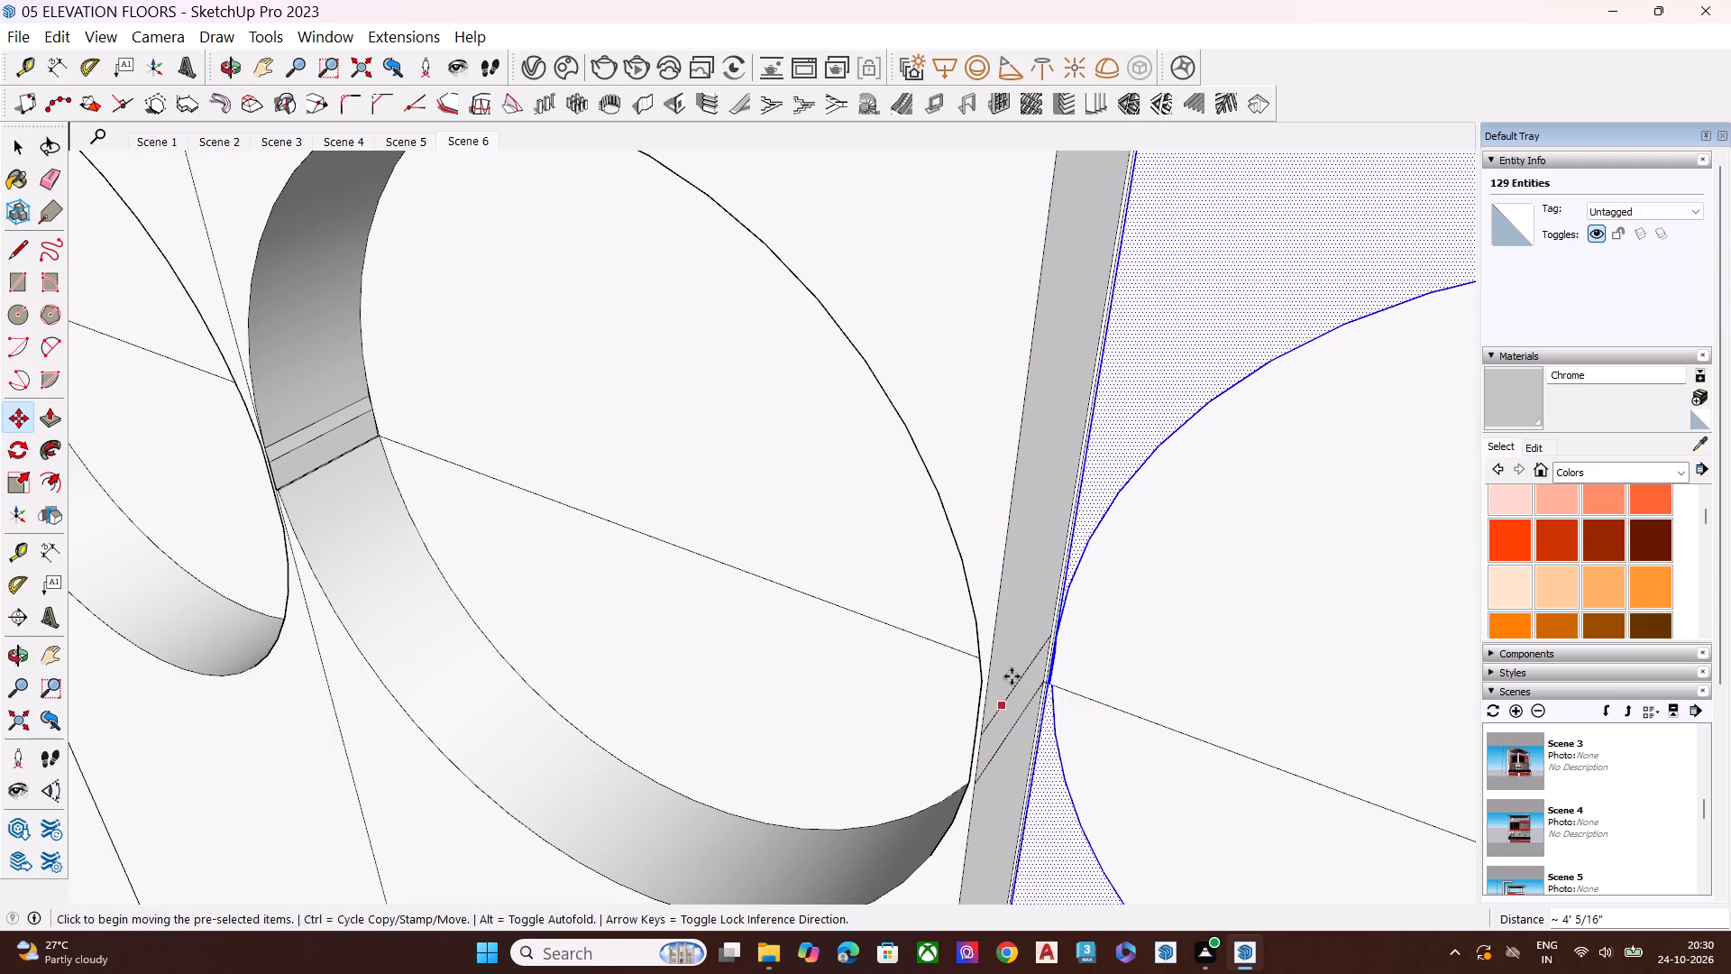
# Nudge the copied face and circle outline in the sixth column about 1/8" toward the fifth column's raised shape.
pyautogui.moveTo(1012, 675); pyautogui.dragTo(1047, 565, button='middle')
pyautogui.scroll(18, 1060, 615)
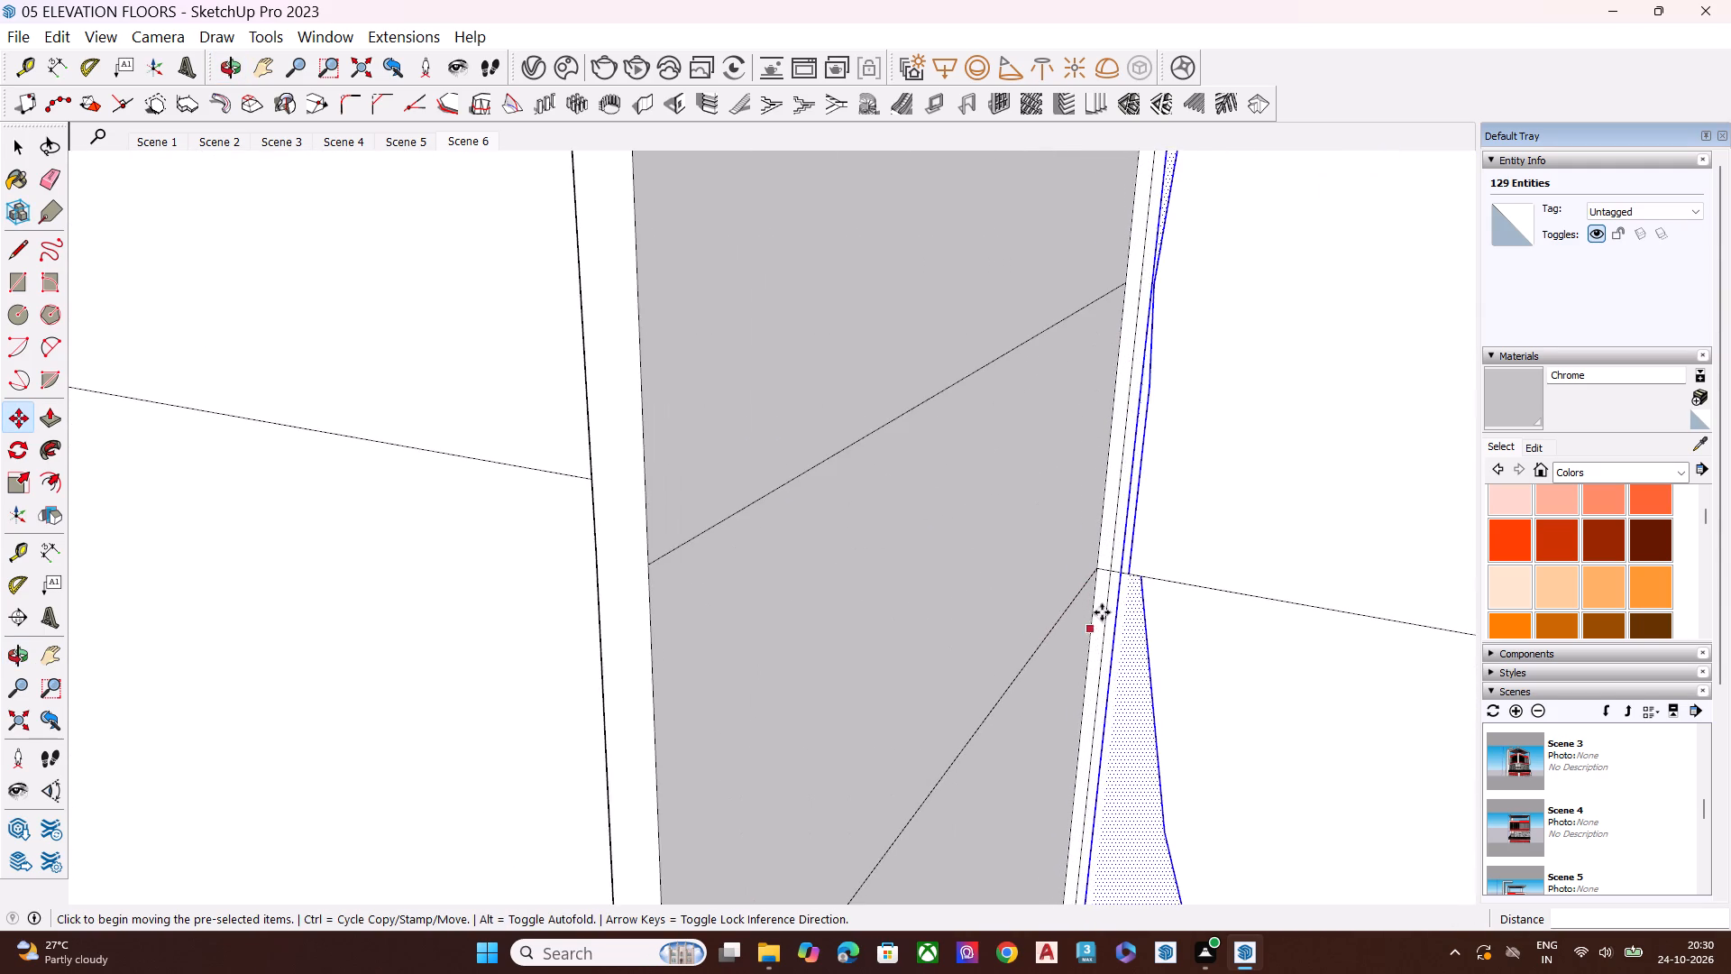
pyautogui.scroll(3, 1140, 587)
pyautogui.scroll(-1, 1140, 585)
pyautogui.scroll(4, 1140, 585)
pyautogui.click(1112, 571)
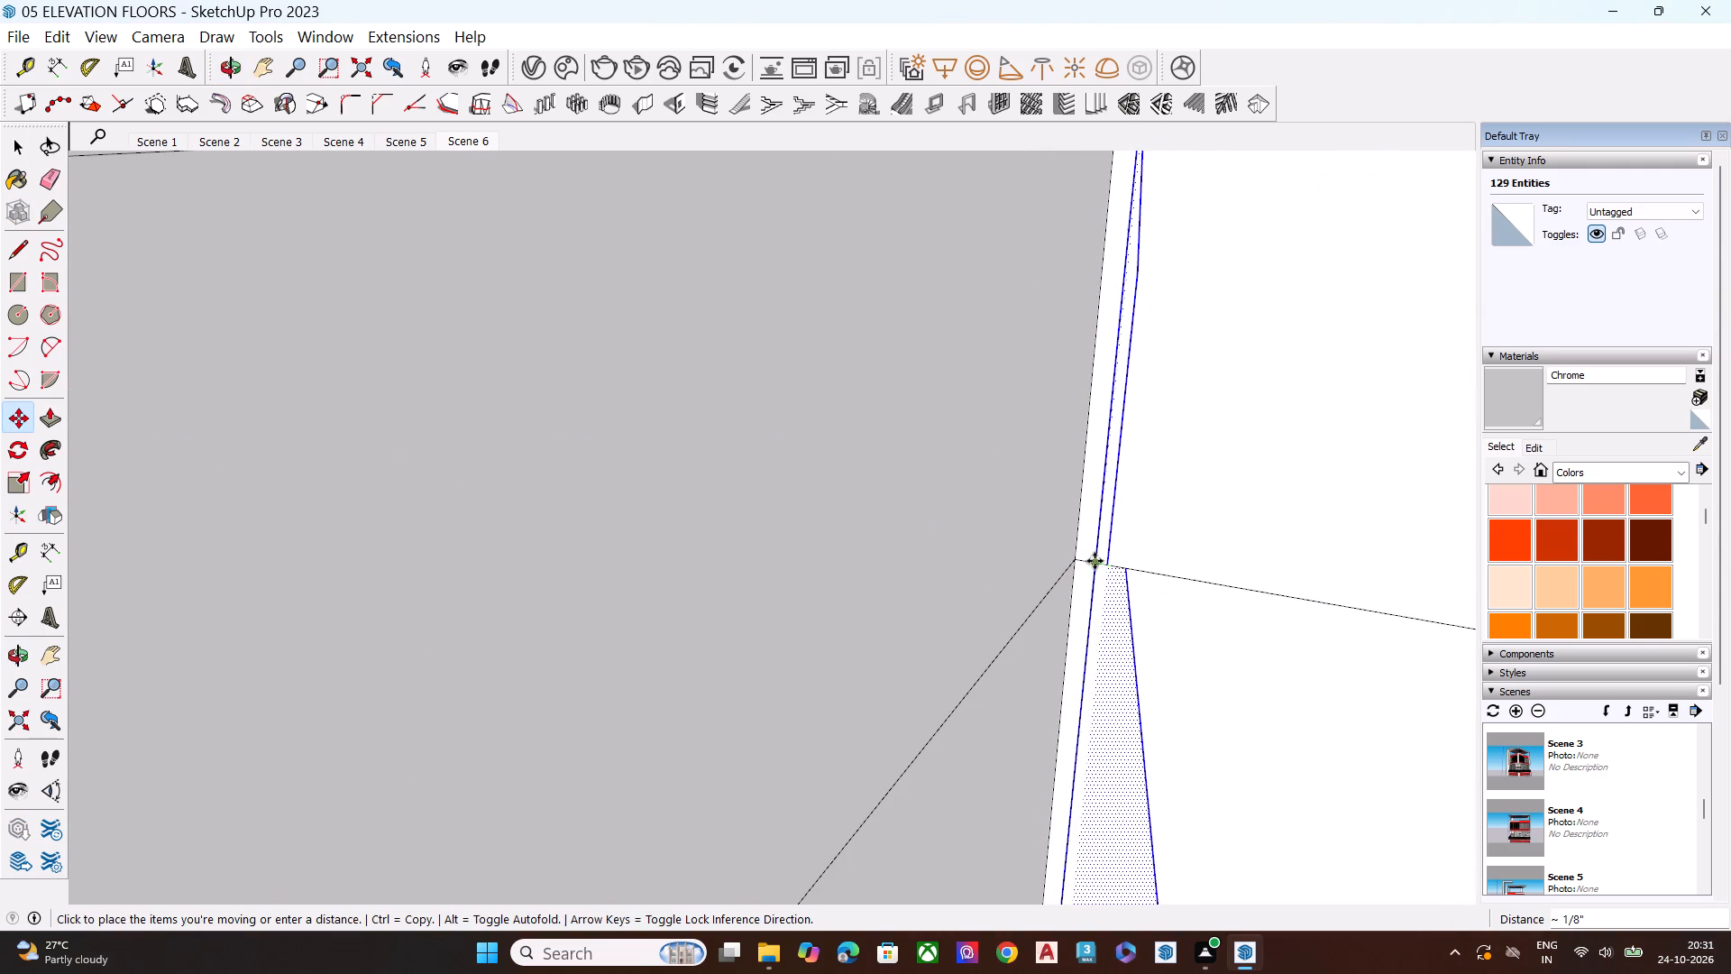
pyautogui.click(1094, 561)
pyautogui.press('space')
# Pull the upper and lower halves of the sixth column's round-ended face outward 8 1/4", flush with the fifth column, leaving the circle recessed.
pyautogui.scroll(-5, 1030, 625)
pyautogui.scroll(2, 1026, 647)
pyautogui.scroll(-18, 1026, 647)
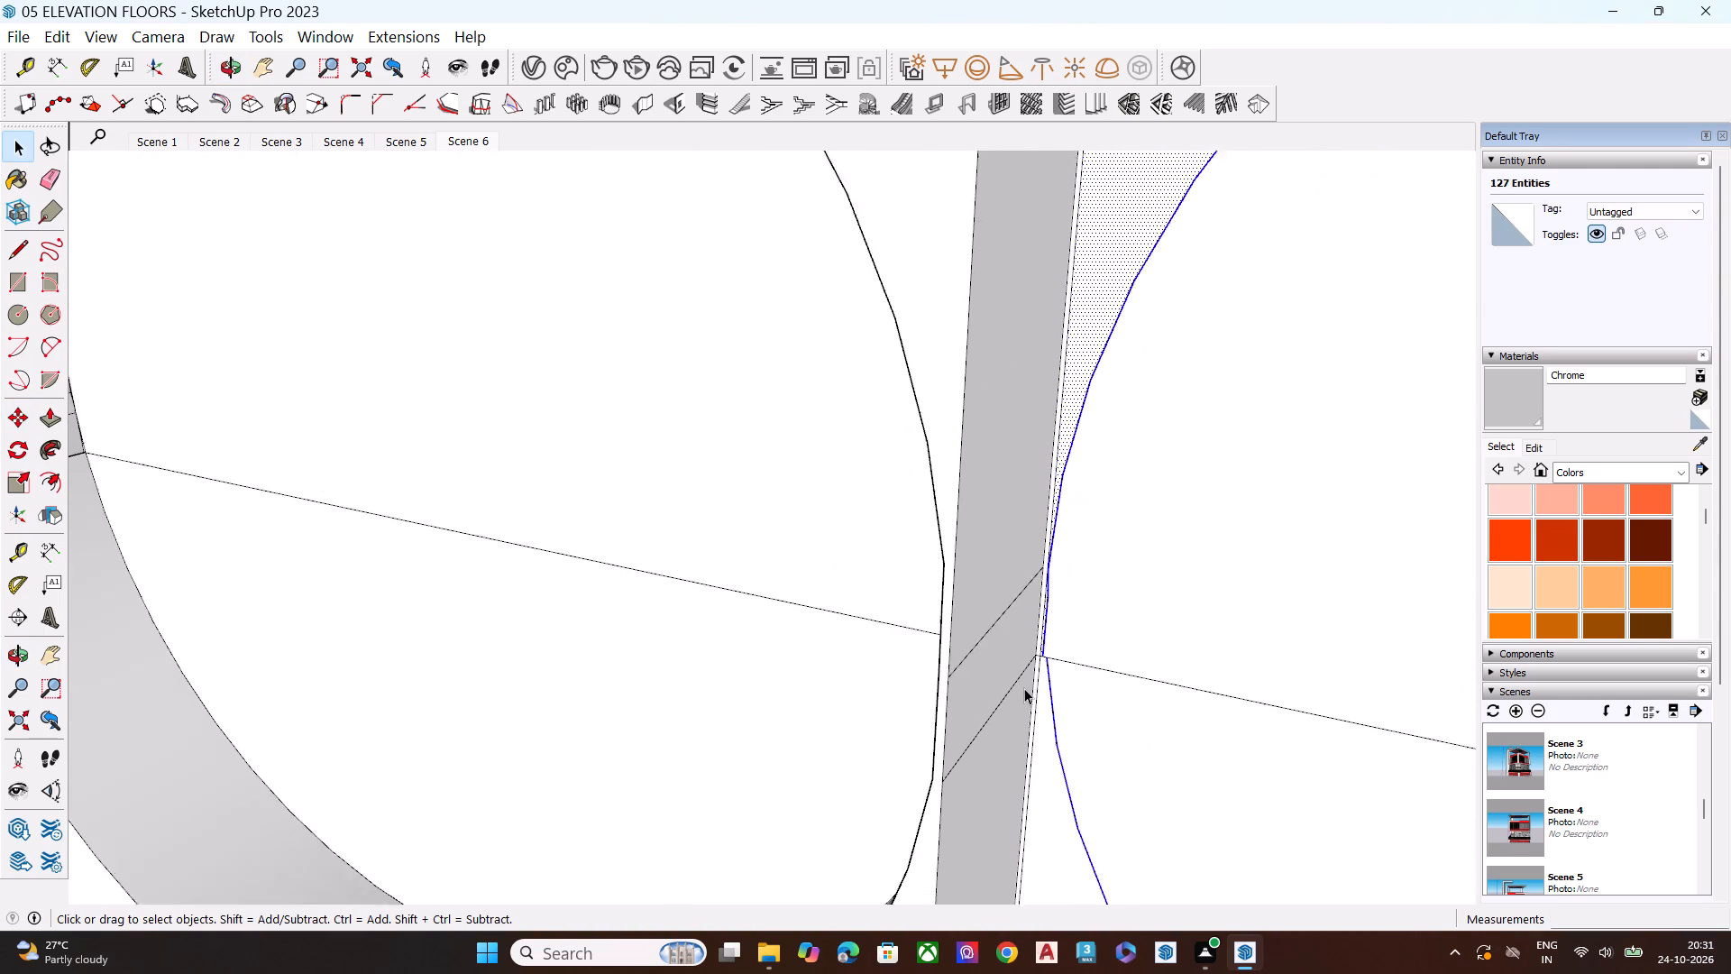
pyautogui.scroll(-12, 1024, 688)
pyautogui.moveTo(983, 771); pyautogui.dragTo(1140, 687, button='middle')
pyautogui.scroll(-6, 1121, 673)
pyautogui.scroll(1, 1105, 666)
pyautogui.scroll(-2, 1104, 666)
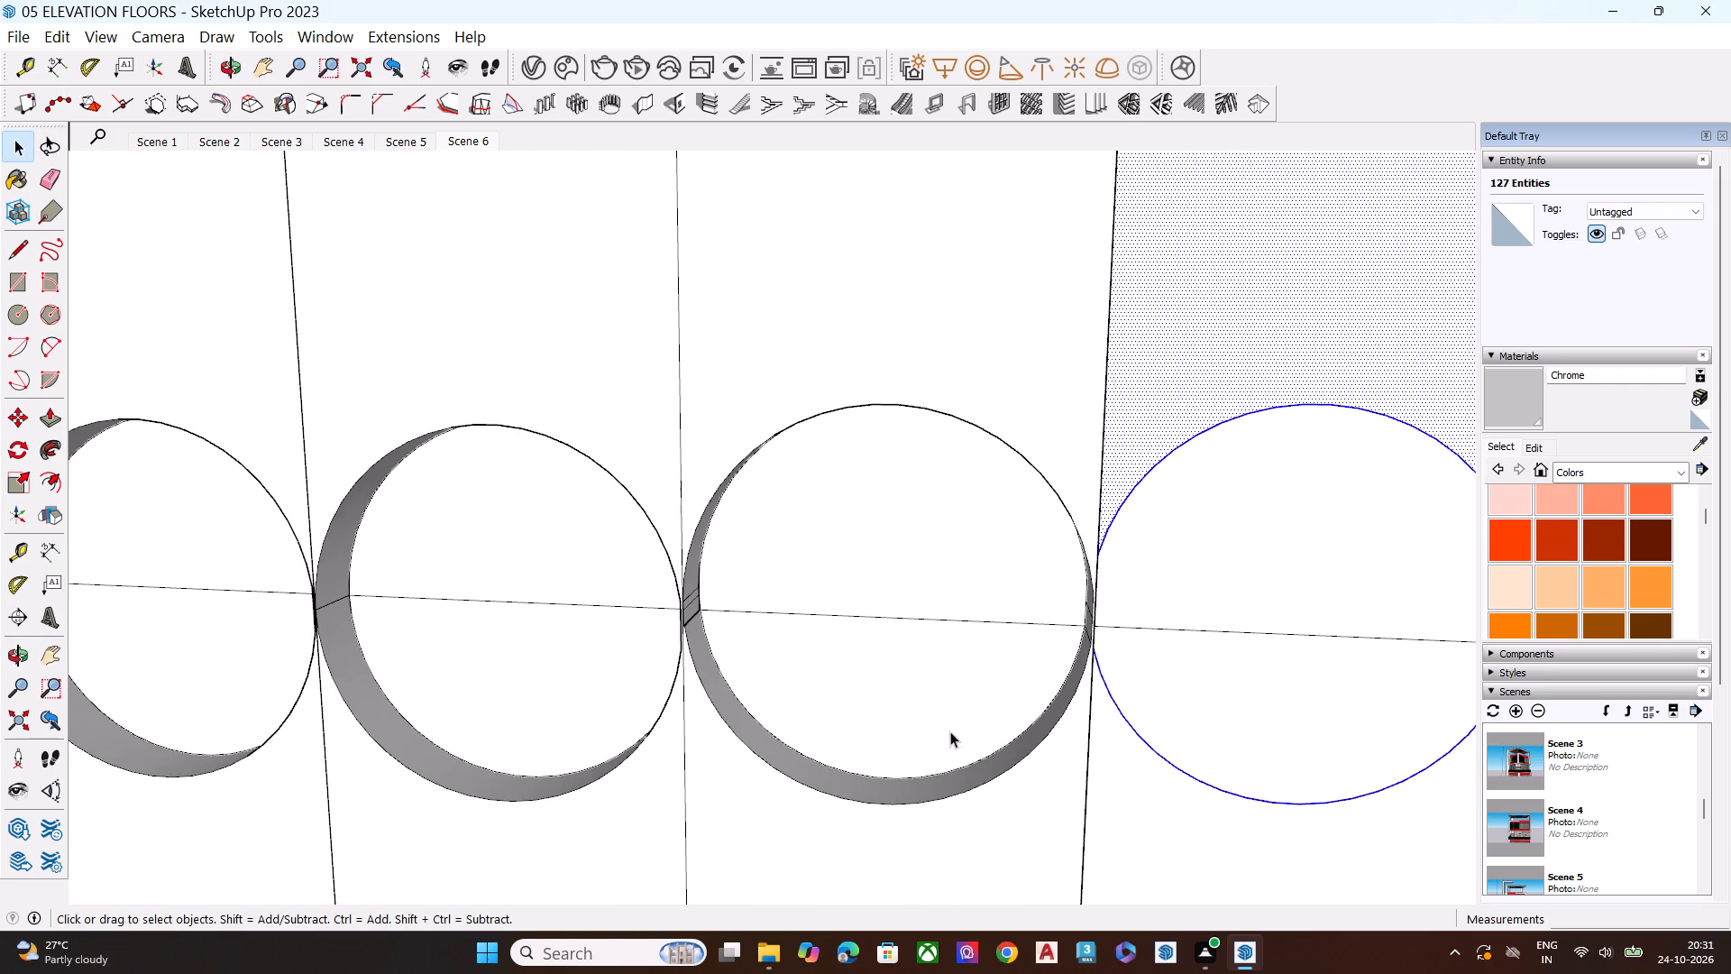
pyautogui.moveTo(951, 731); pyautogui.dragTo(1310, 627, button='middle')
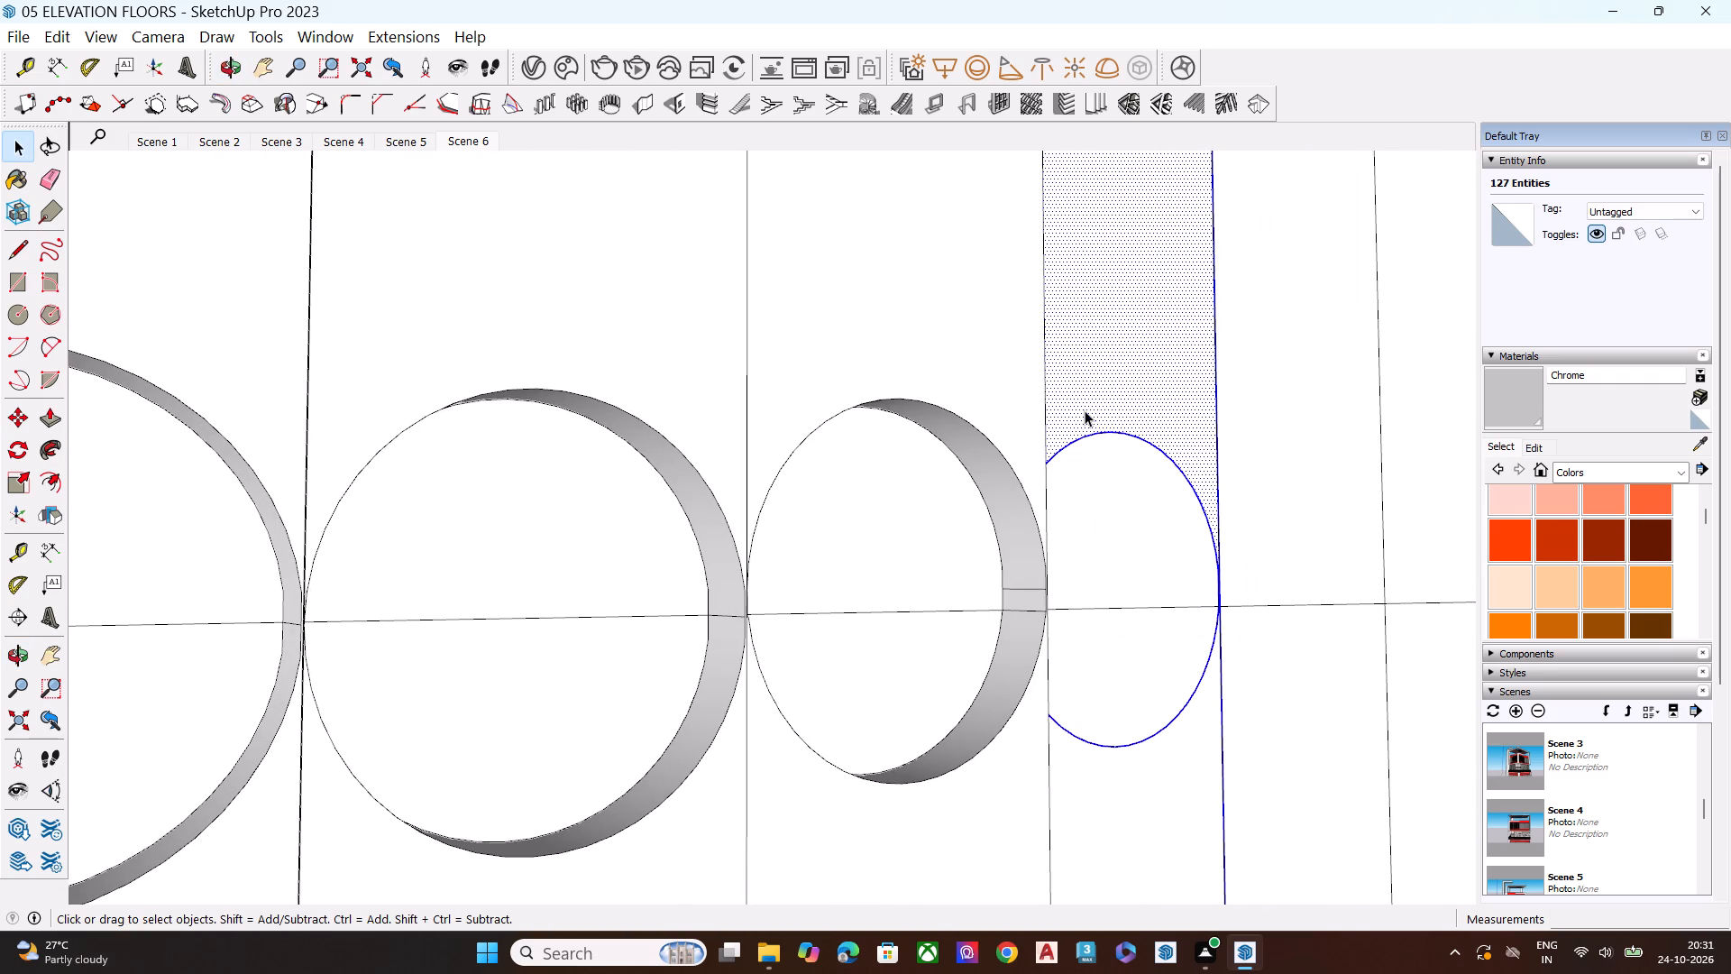
pyautogui.press('p')
pyautogui.click(1130, 387)
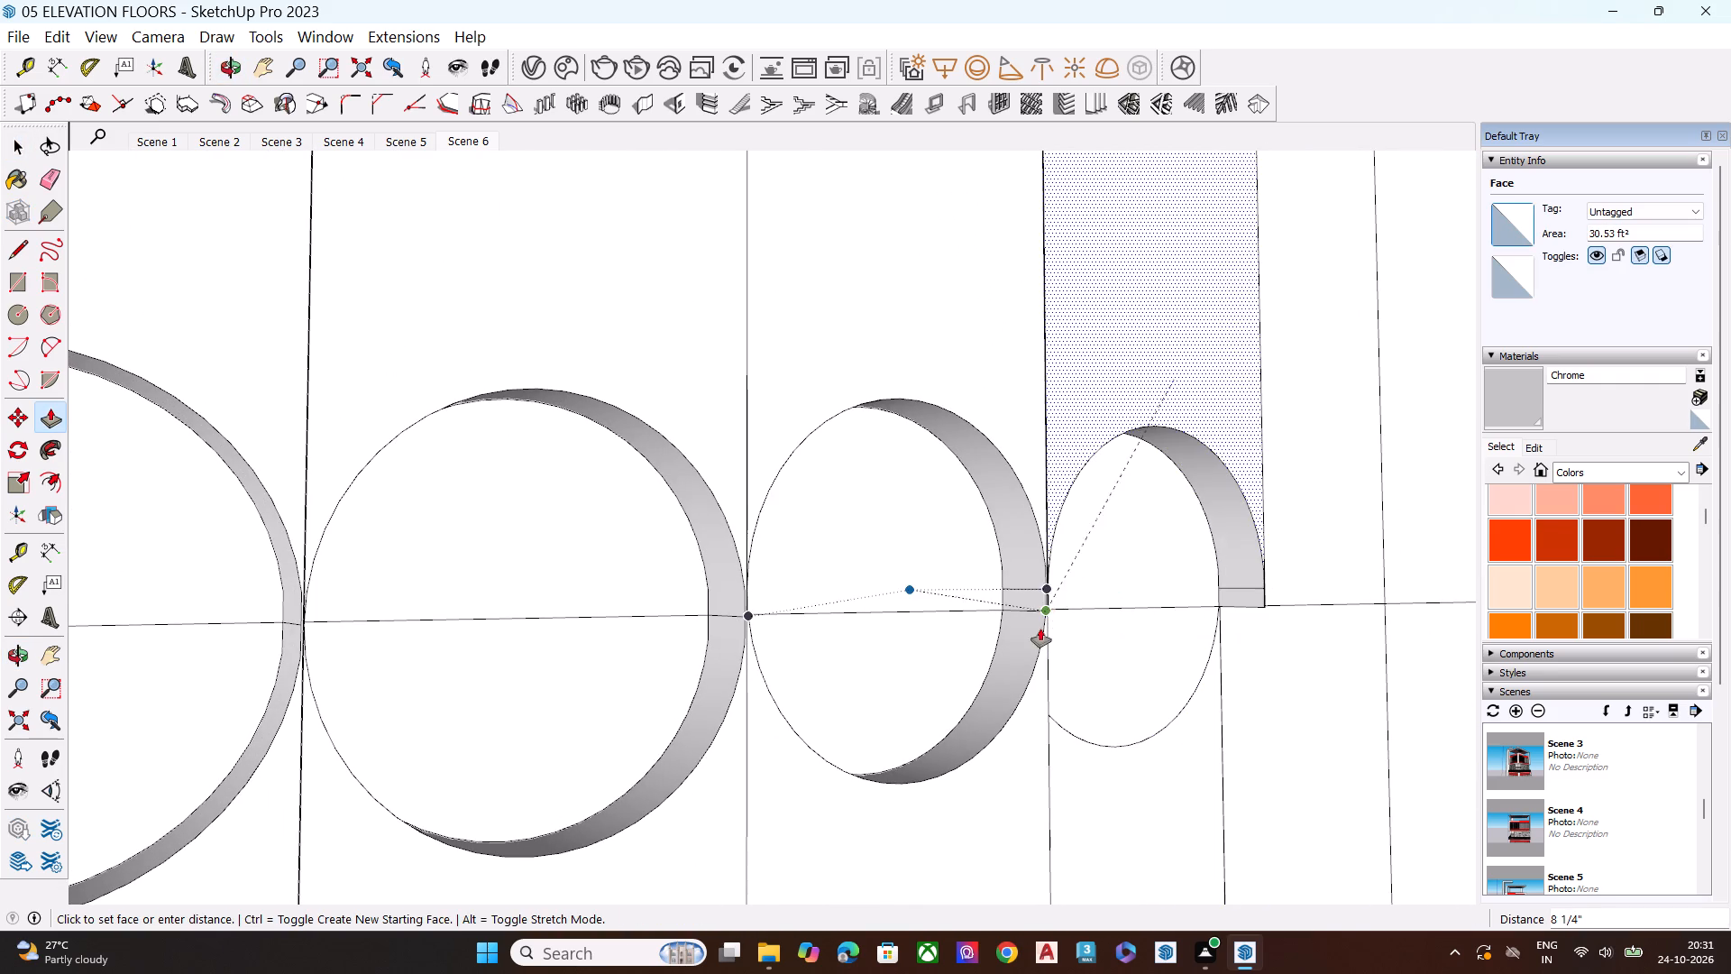
pyautogui.click(1037, 638)
pyautogui.press('space')
pyautogui.click(1168, 816)
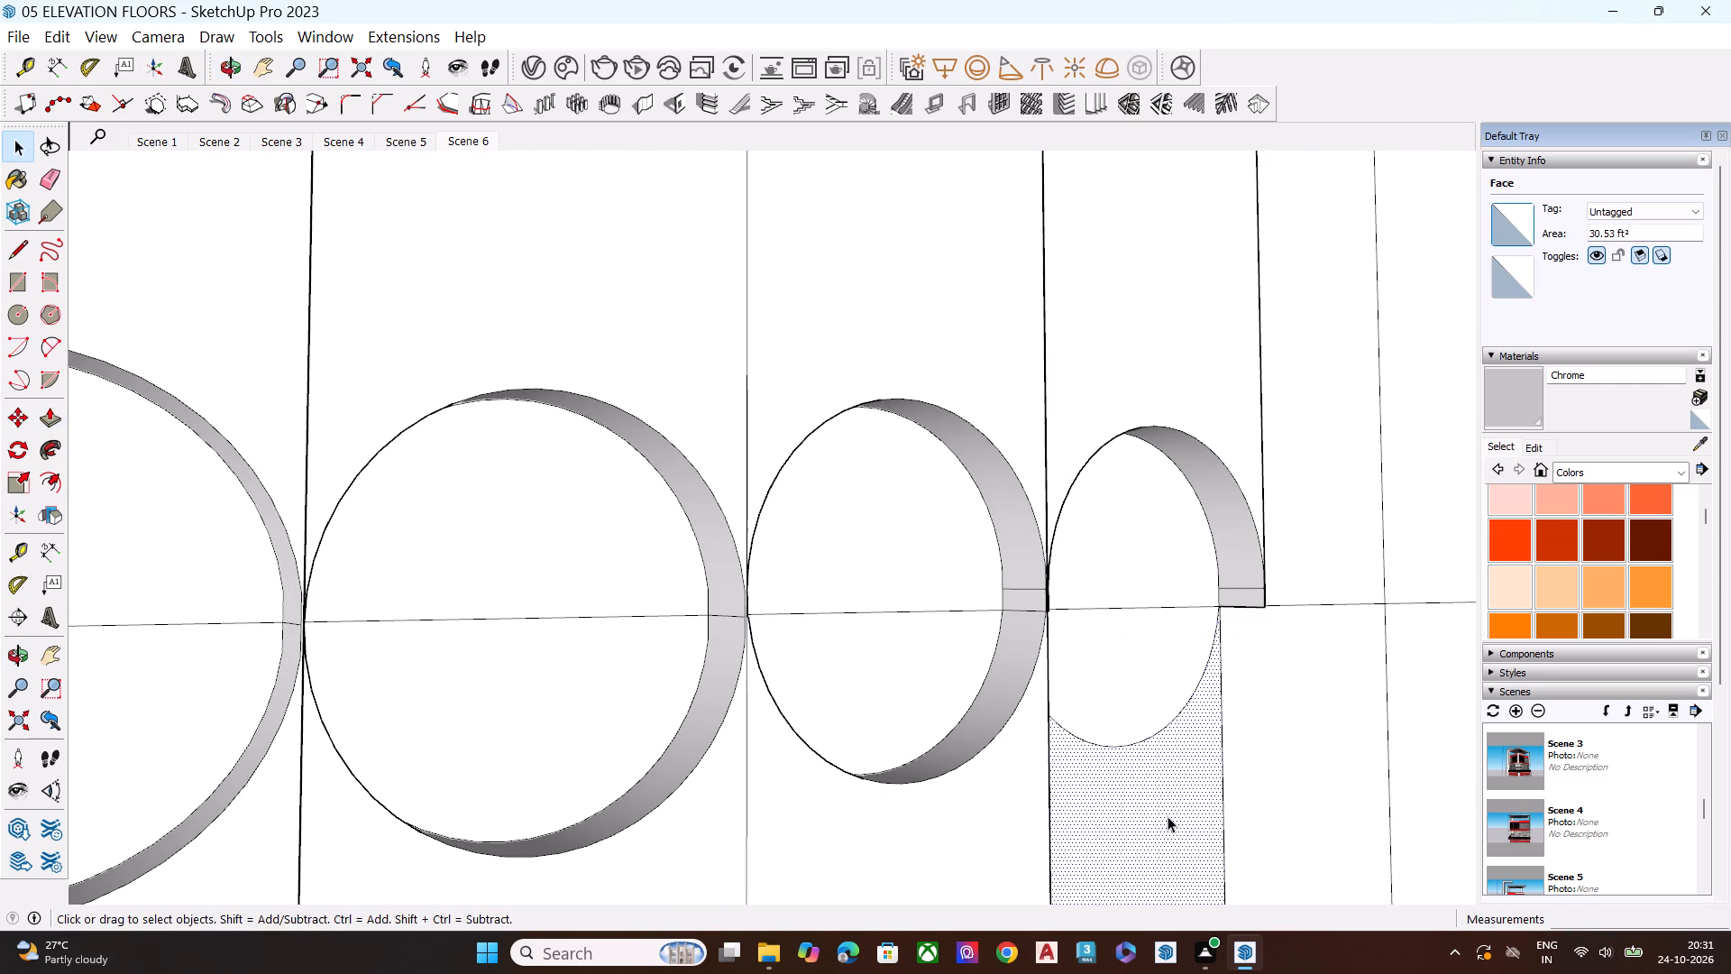
pyautogui.press('p')
pyautogui.click(1168, 816)
pyautogui.click(1040, 654)
pyautogui.press('space')
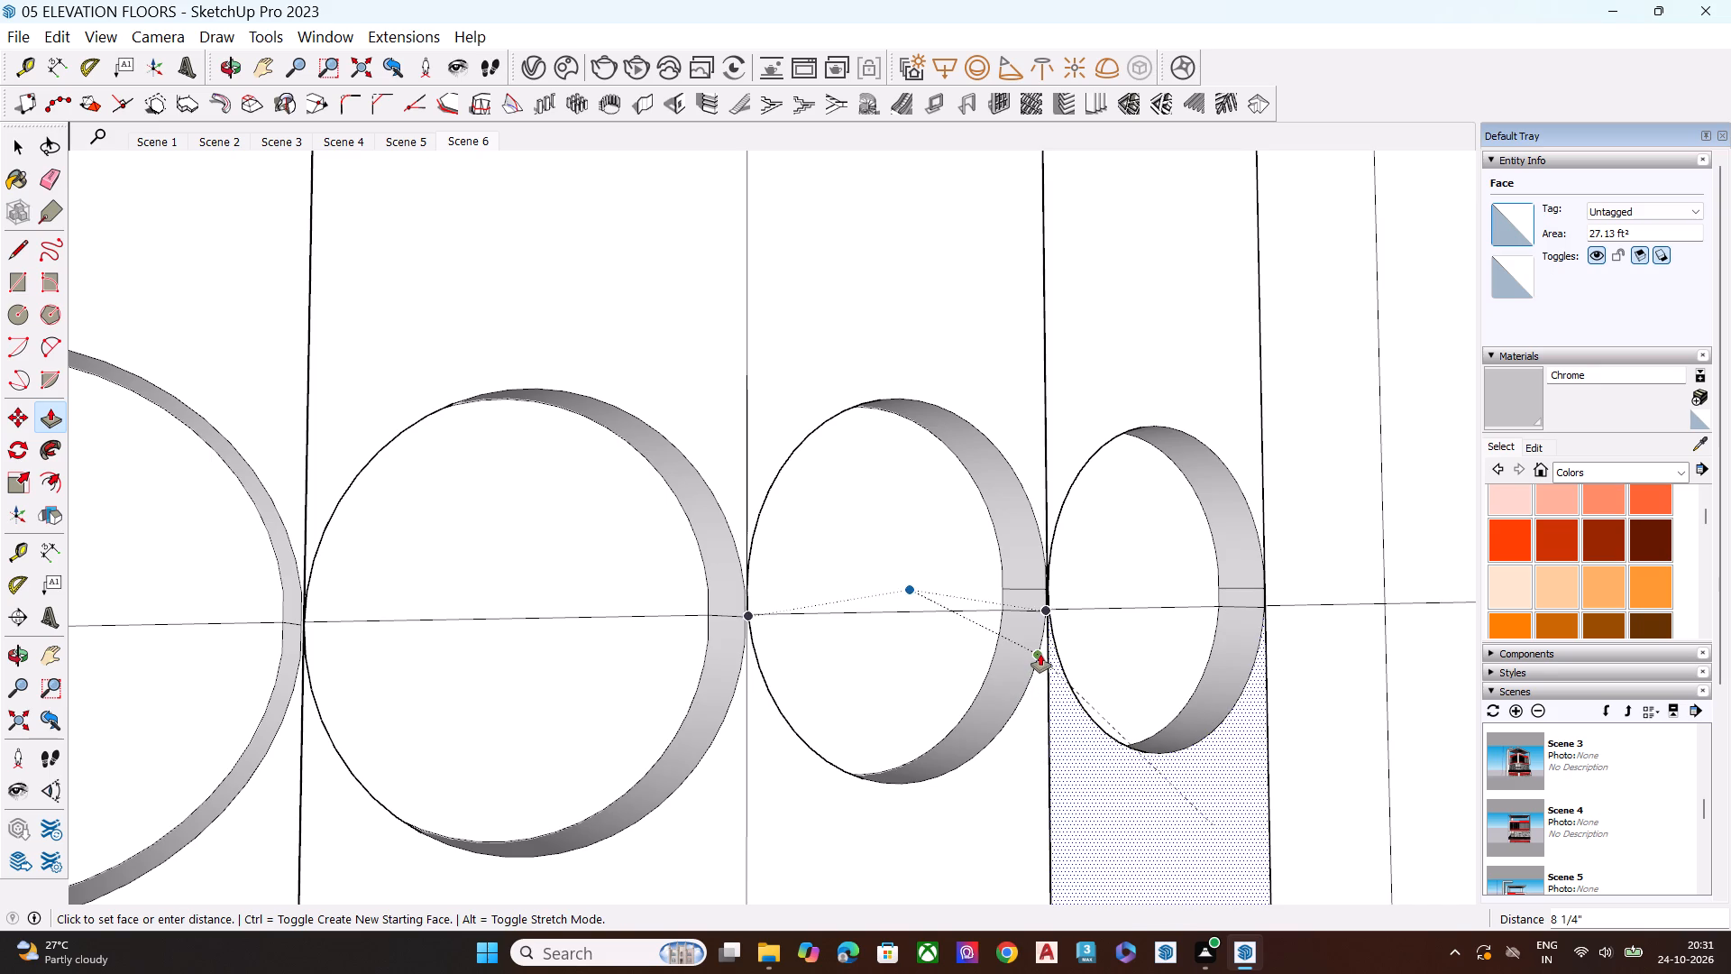
# Clear the selection and examine the six raised column shapes and the remaining flat columns from several angles.
pyautogui.scroll(-8, 1040, 654)
pyautogui.scroll(-1, 1065, 794)
pyautogui.scroll(1, 1065, 794)
pyautogui.scroll(-7, 1065, 794)
pyautogui.moveTo(899, 808); pyautogui.dragTo(1004, 725, button='middle')
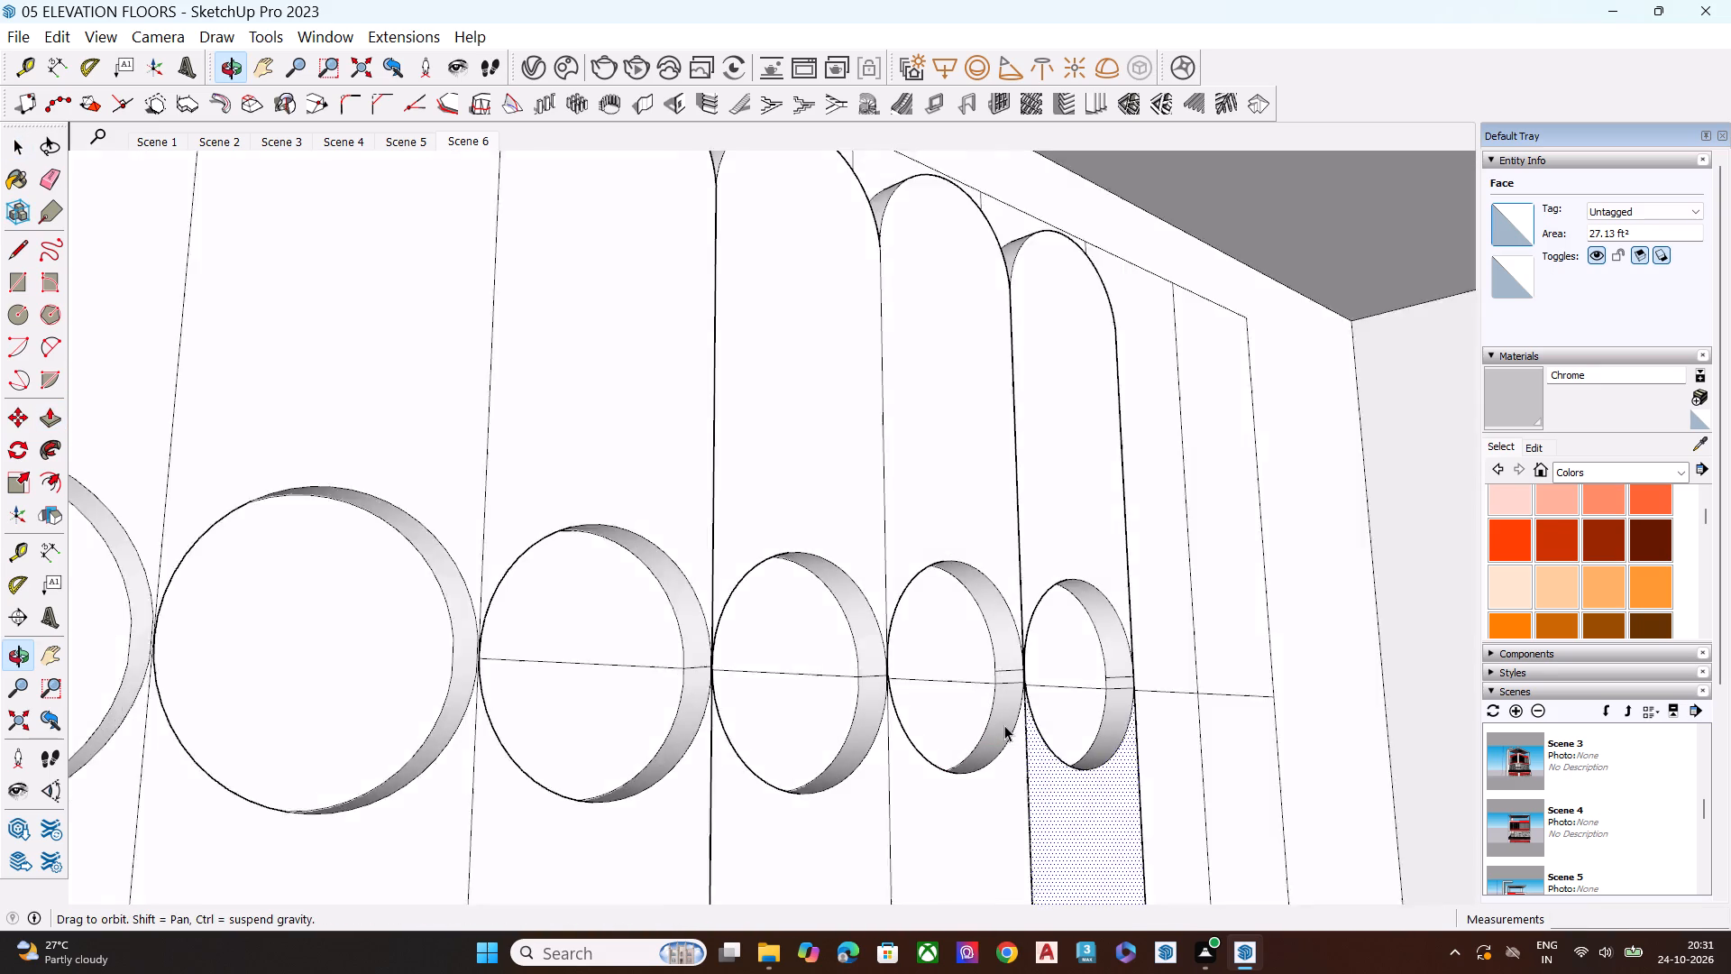
pyautogui.scroll(-18, 1012, 727)
pyautogui.scroll(2, 1053, 713)
pyautogui.scroll(-5, 1053, 713)
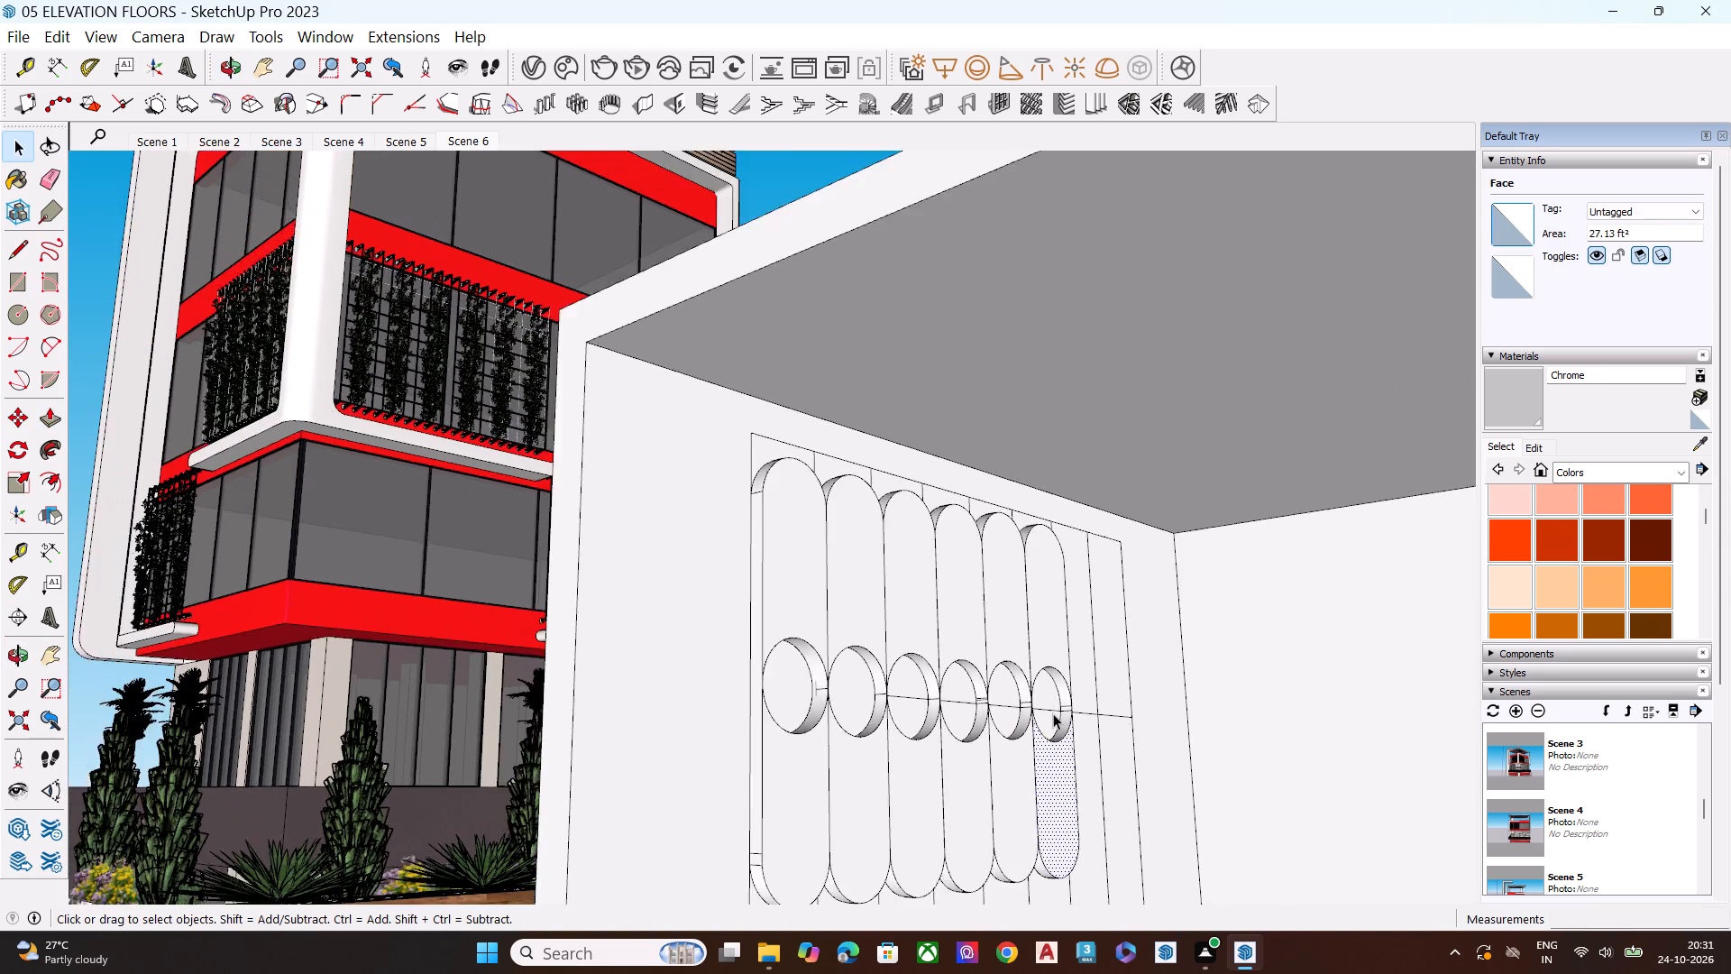
pyautogui.scroll(-4, 1053, 713)
pyautogui.moveTo(1024, 803); pyautogui.dragTo(1043, 856, button='middle')
pyautogui.press('space')
pyautogui.click(1011, 409)
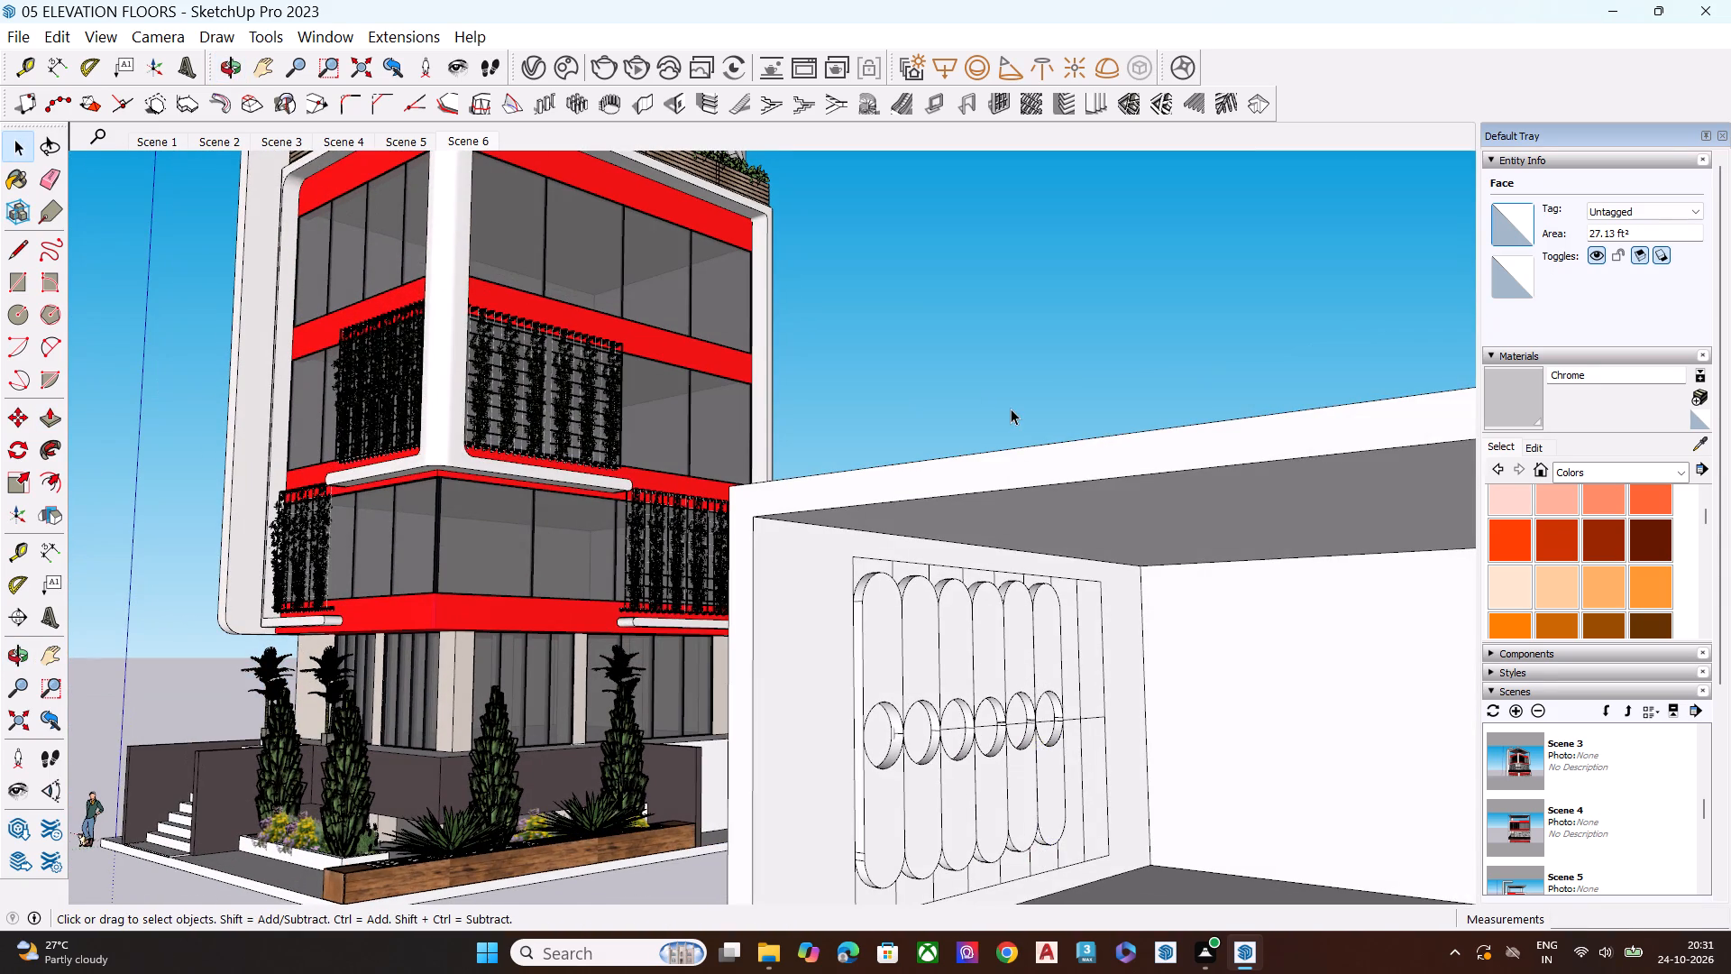
pyautogui.scroll(-1, 1006, 424)
pyautogui.moveTo(1001, 735); pyautogui.dragTo(789, 767, button='middle')
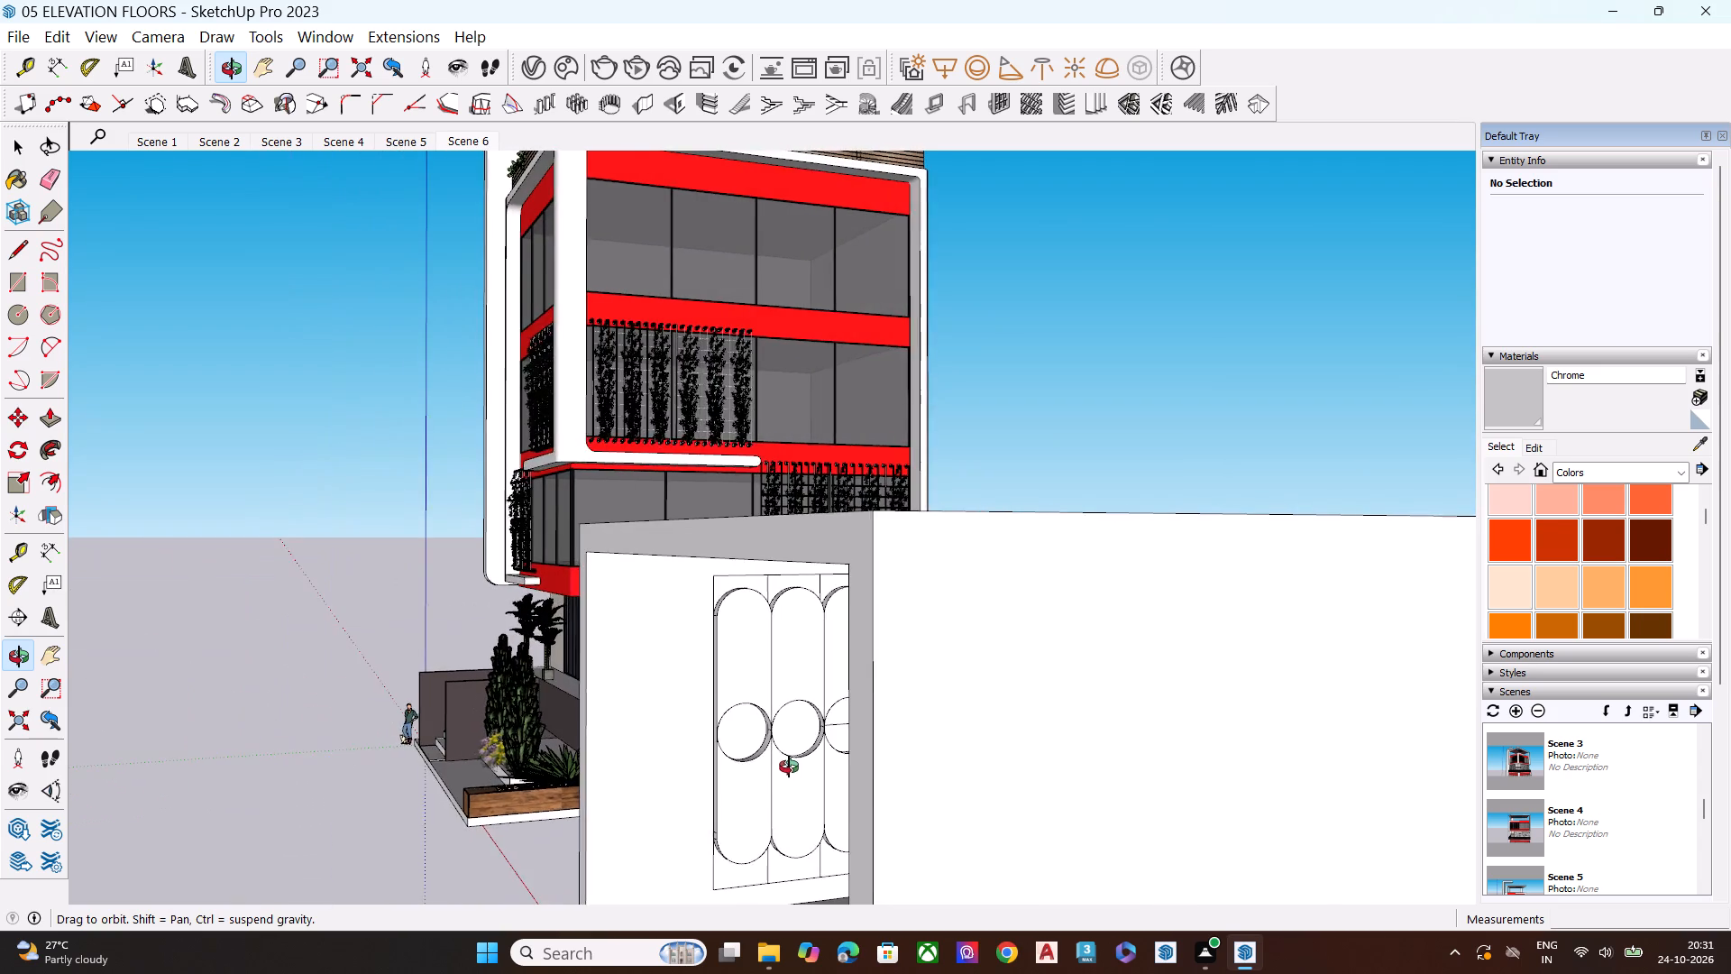
pyautogui.moveTo(789, 767); pyautogui.dragTo(794, 737, button='middle')
pyautogui.scroll(9, 794, 737)
pyautogui.scroll(2, 873, 710)
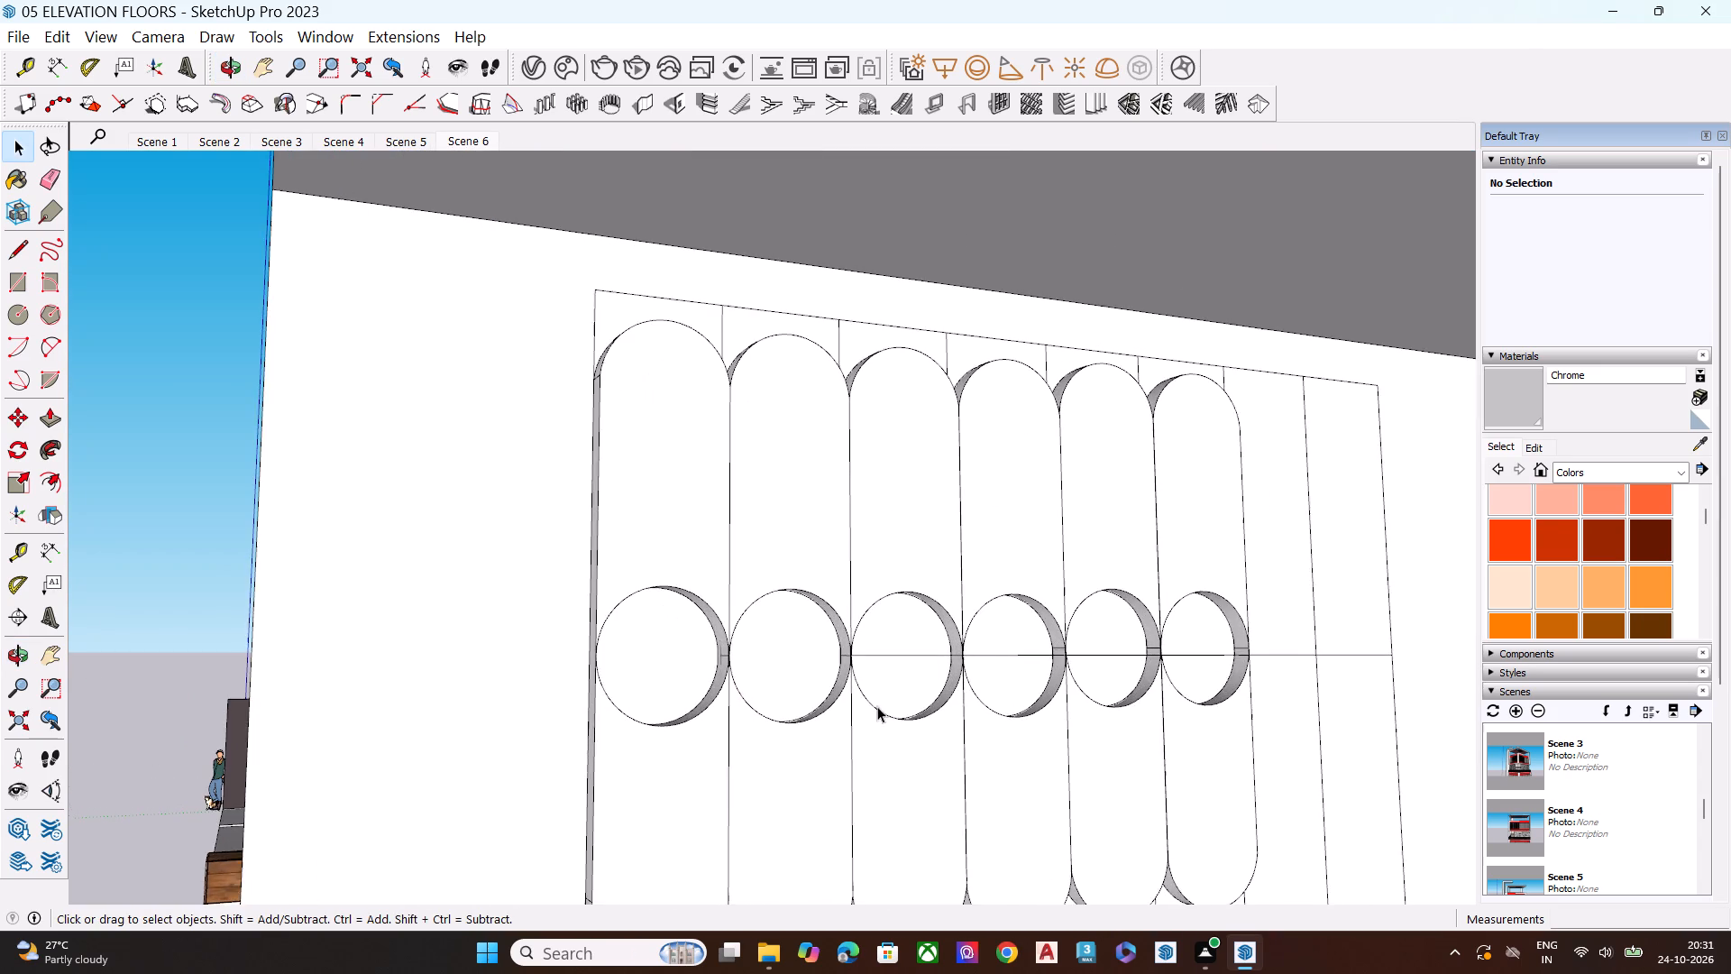
pyautogui.scroll(-10, 1045, 620)
pyautogui.moveTo(1110, 710); pyautogui.dragTo(1198, 709, button='middle')
pyautogui.scroll(1, 1113, 710)
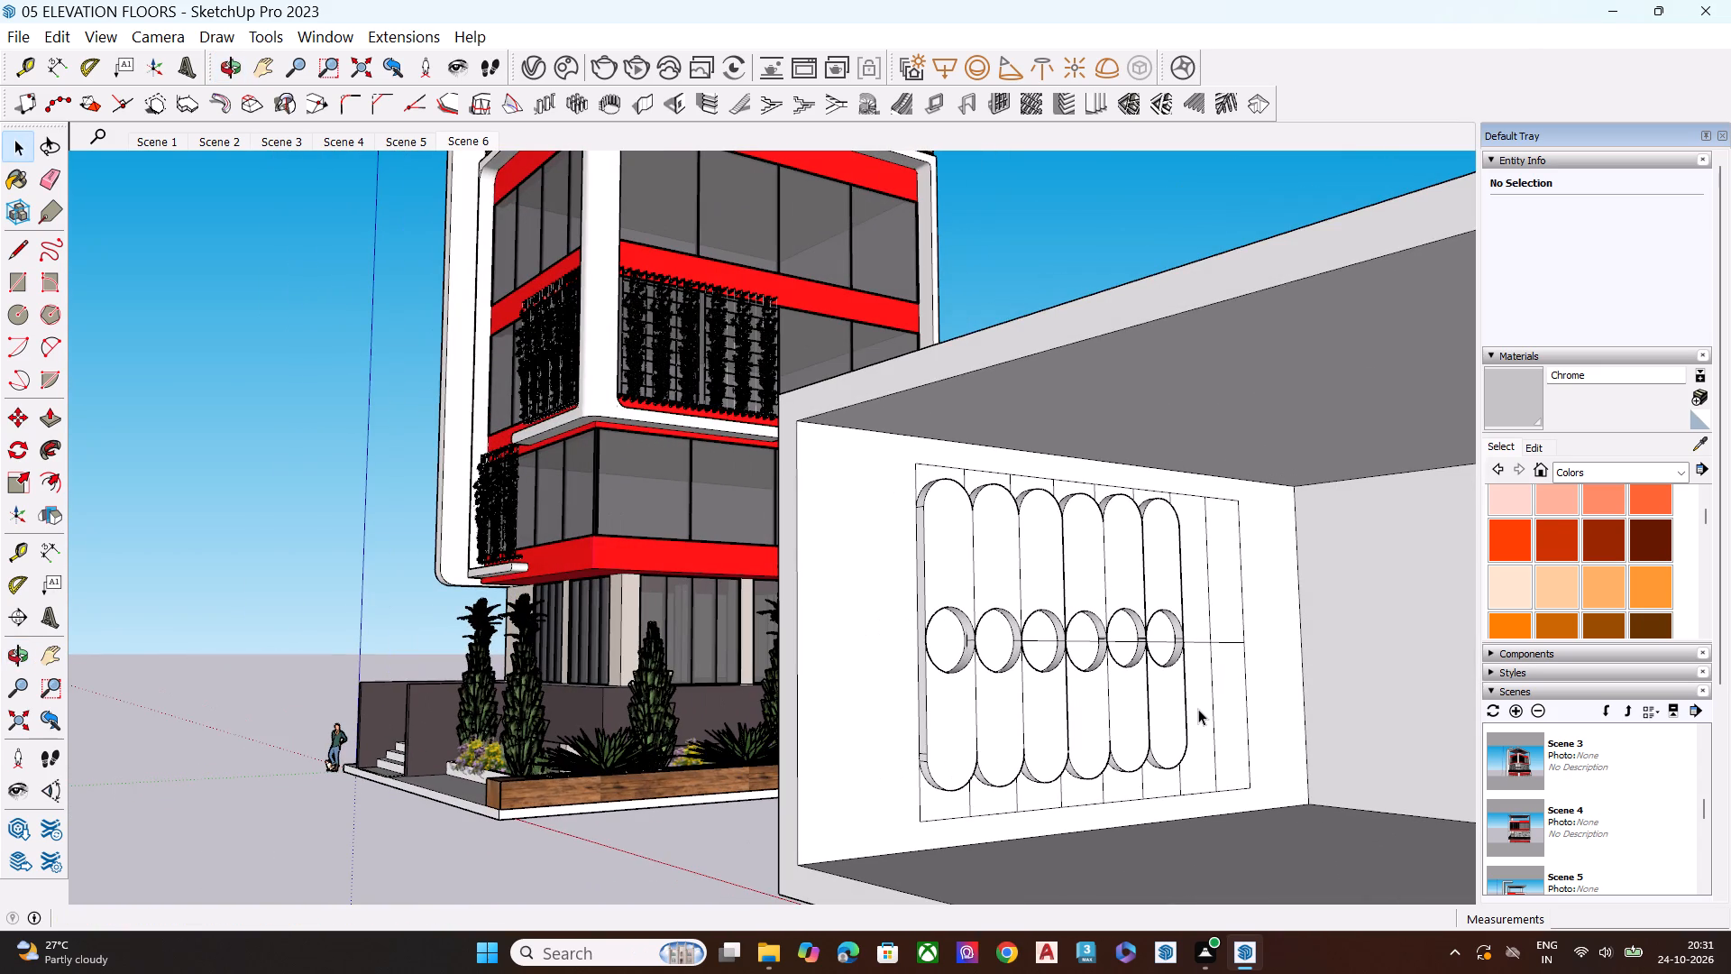
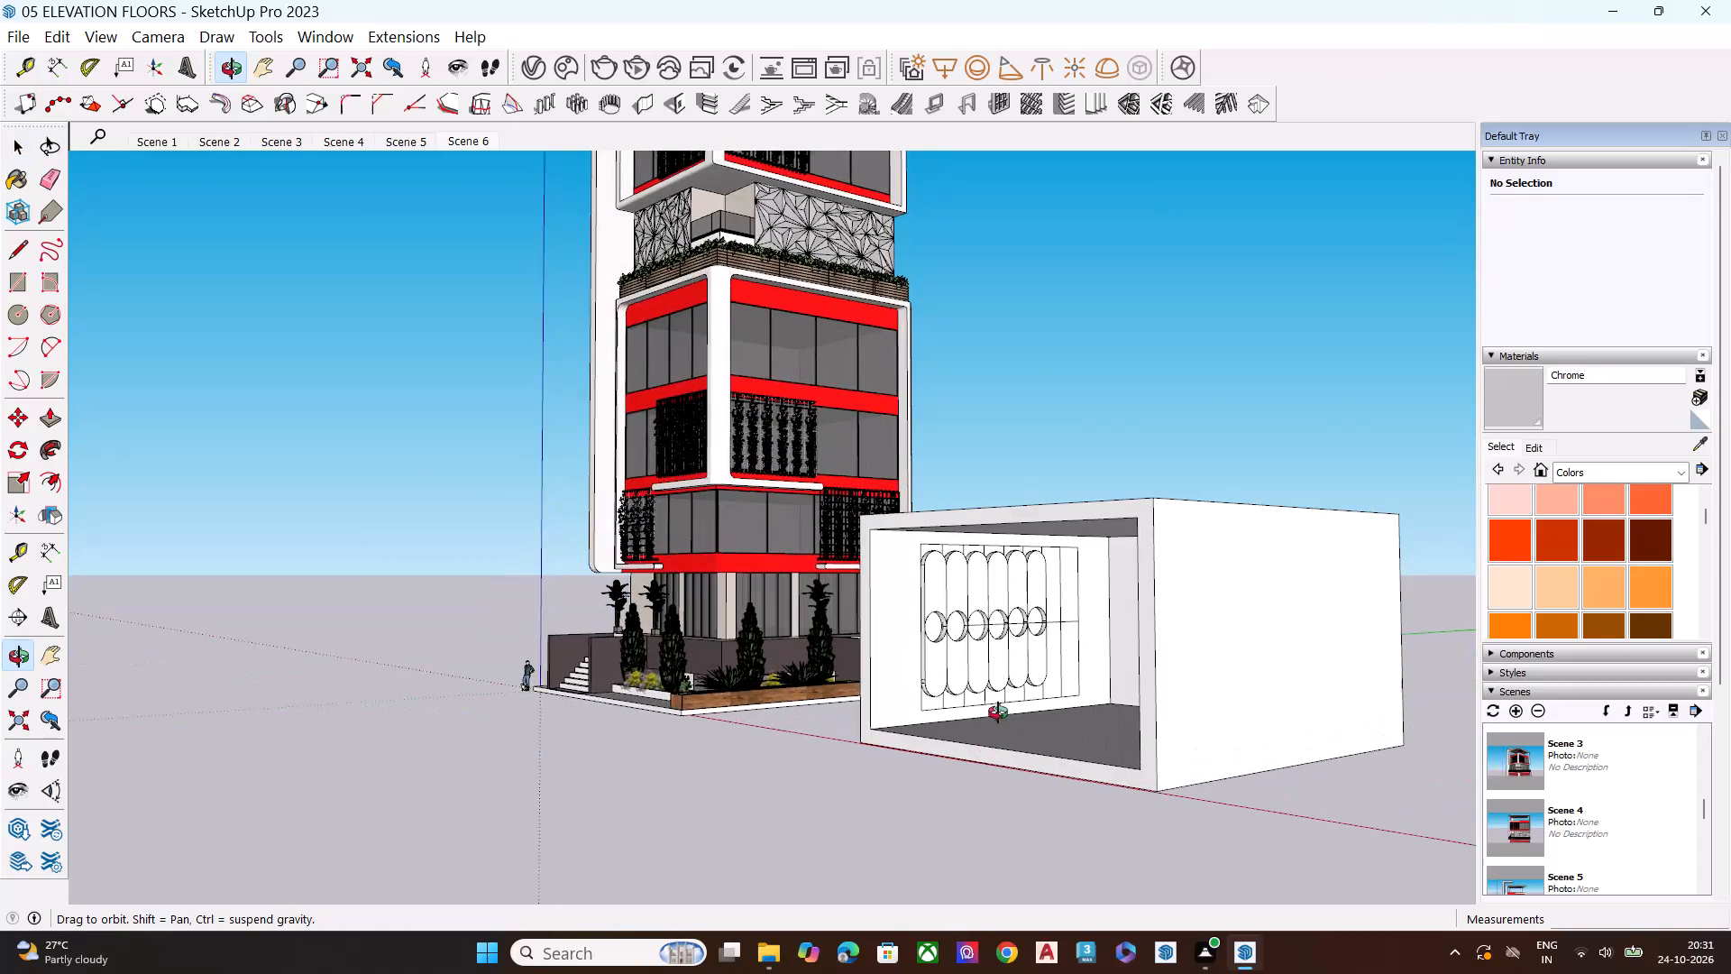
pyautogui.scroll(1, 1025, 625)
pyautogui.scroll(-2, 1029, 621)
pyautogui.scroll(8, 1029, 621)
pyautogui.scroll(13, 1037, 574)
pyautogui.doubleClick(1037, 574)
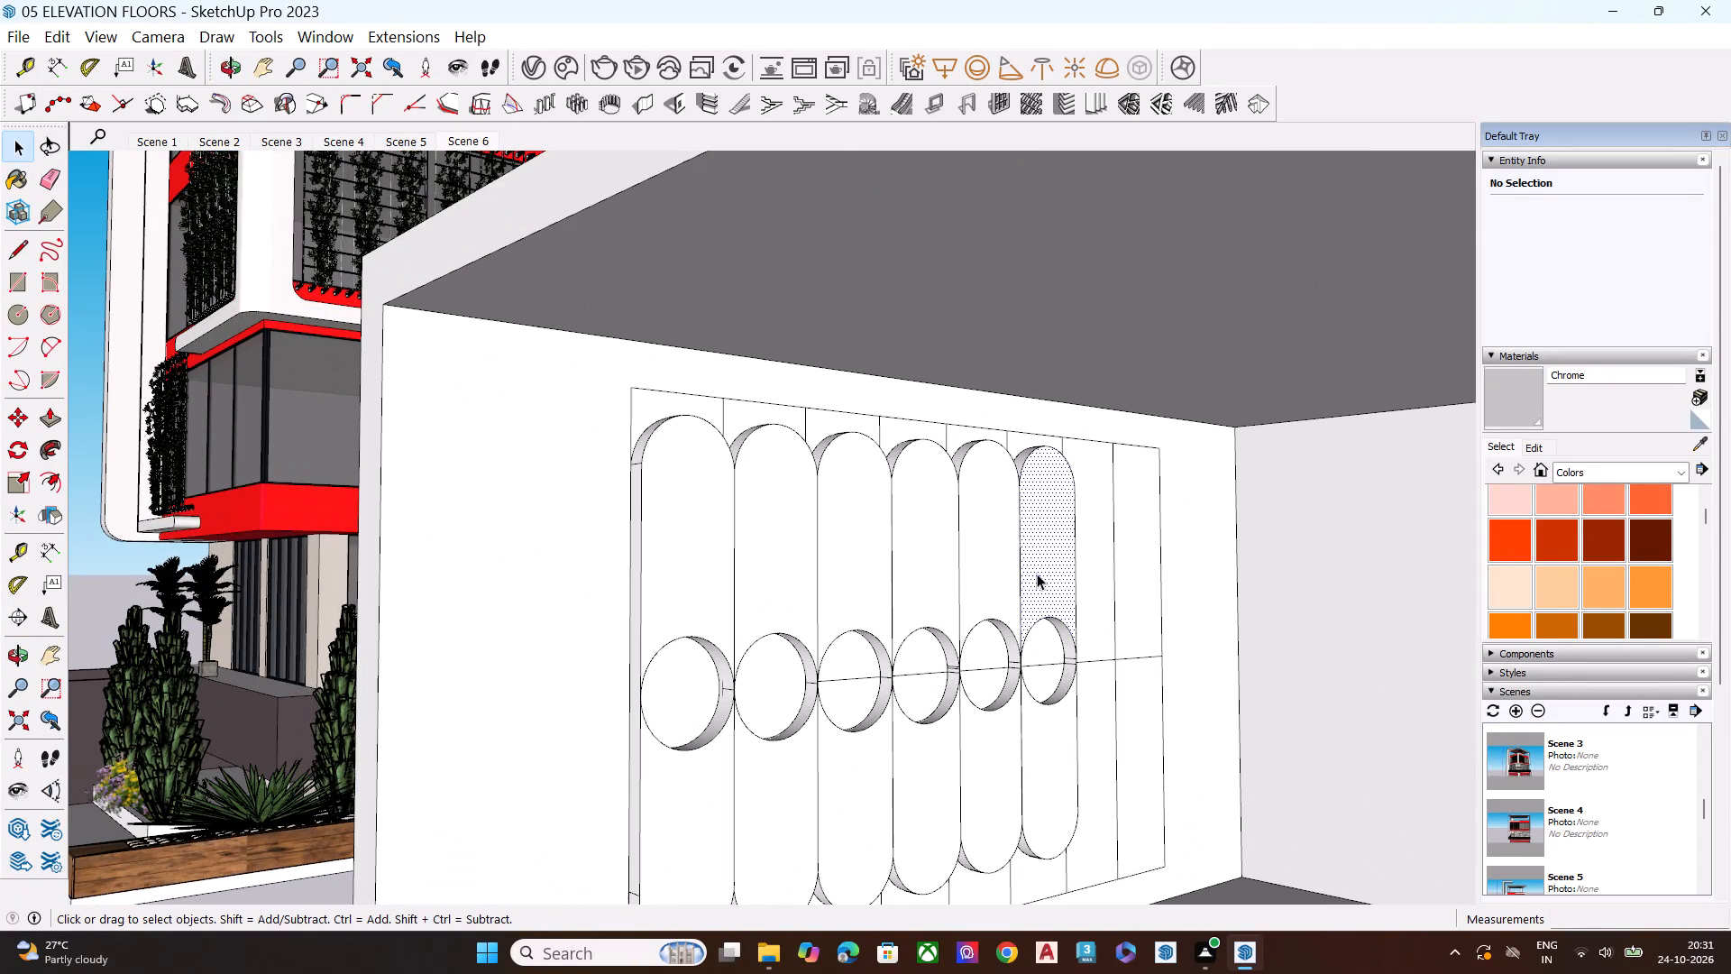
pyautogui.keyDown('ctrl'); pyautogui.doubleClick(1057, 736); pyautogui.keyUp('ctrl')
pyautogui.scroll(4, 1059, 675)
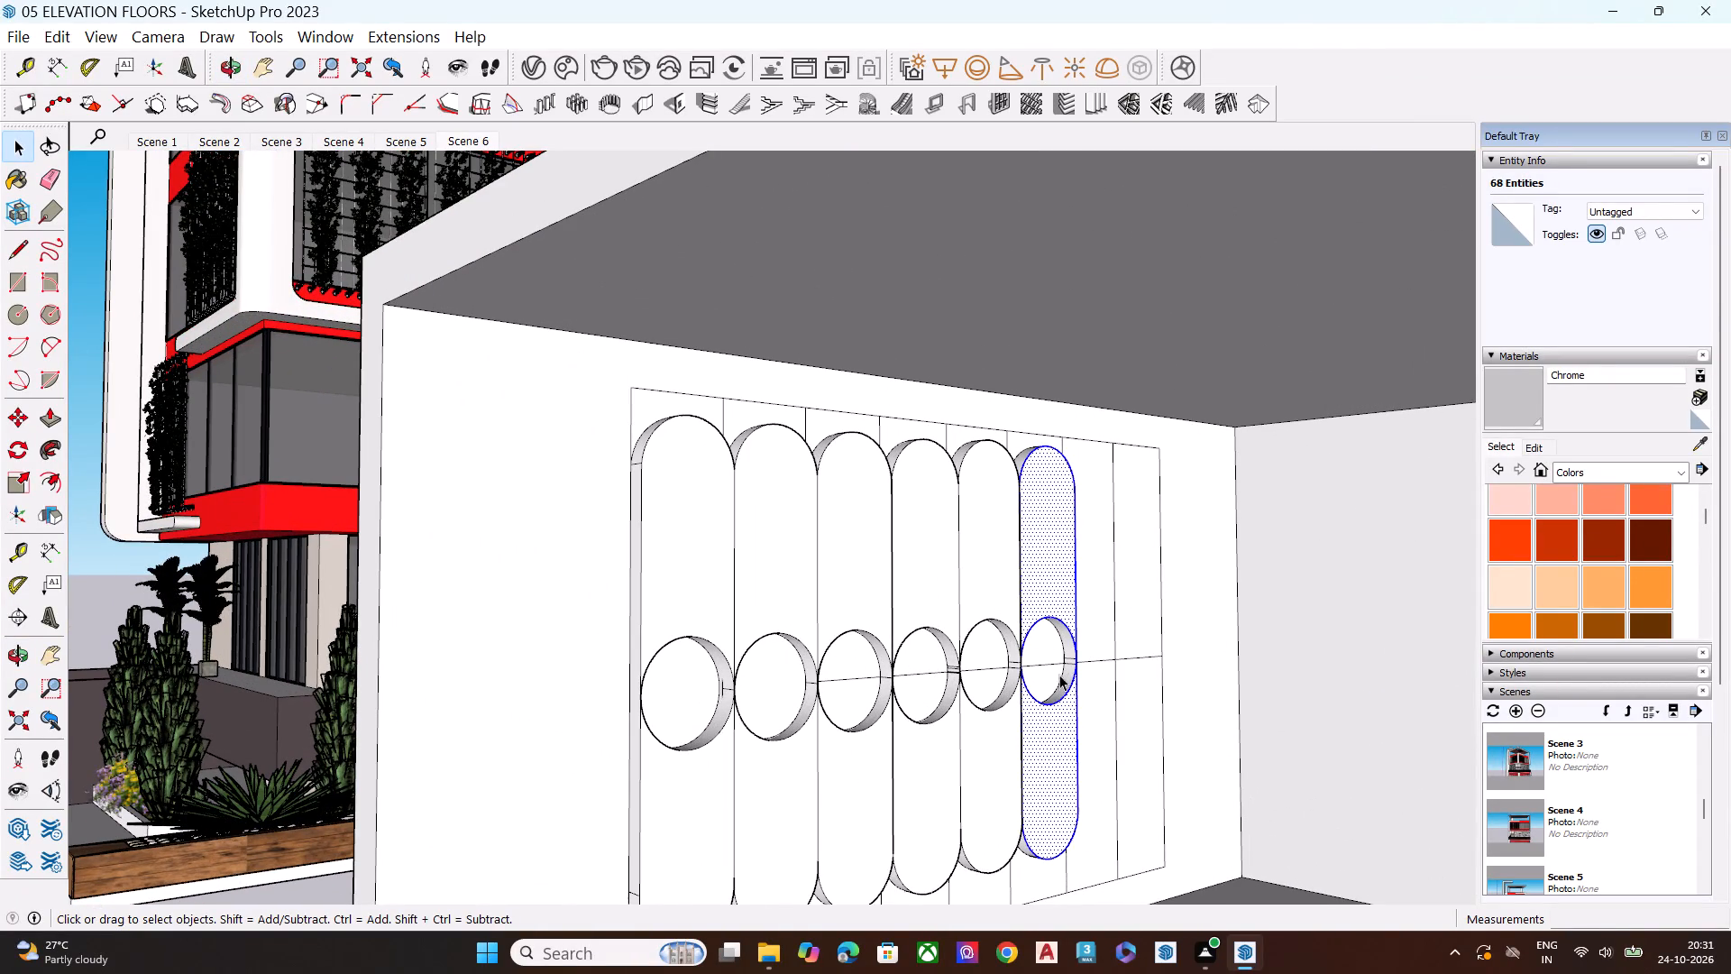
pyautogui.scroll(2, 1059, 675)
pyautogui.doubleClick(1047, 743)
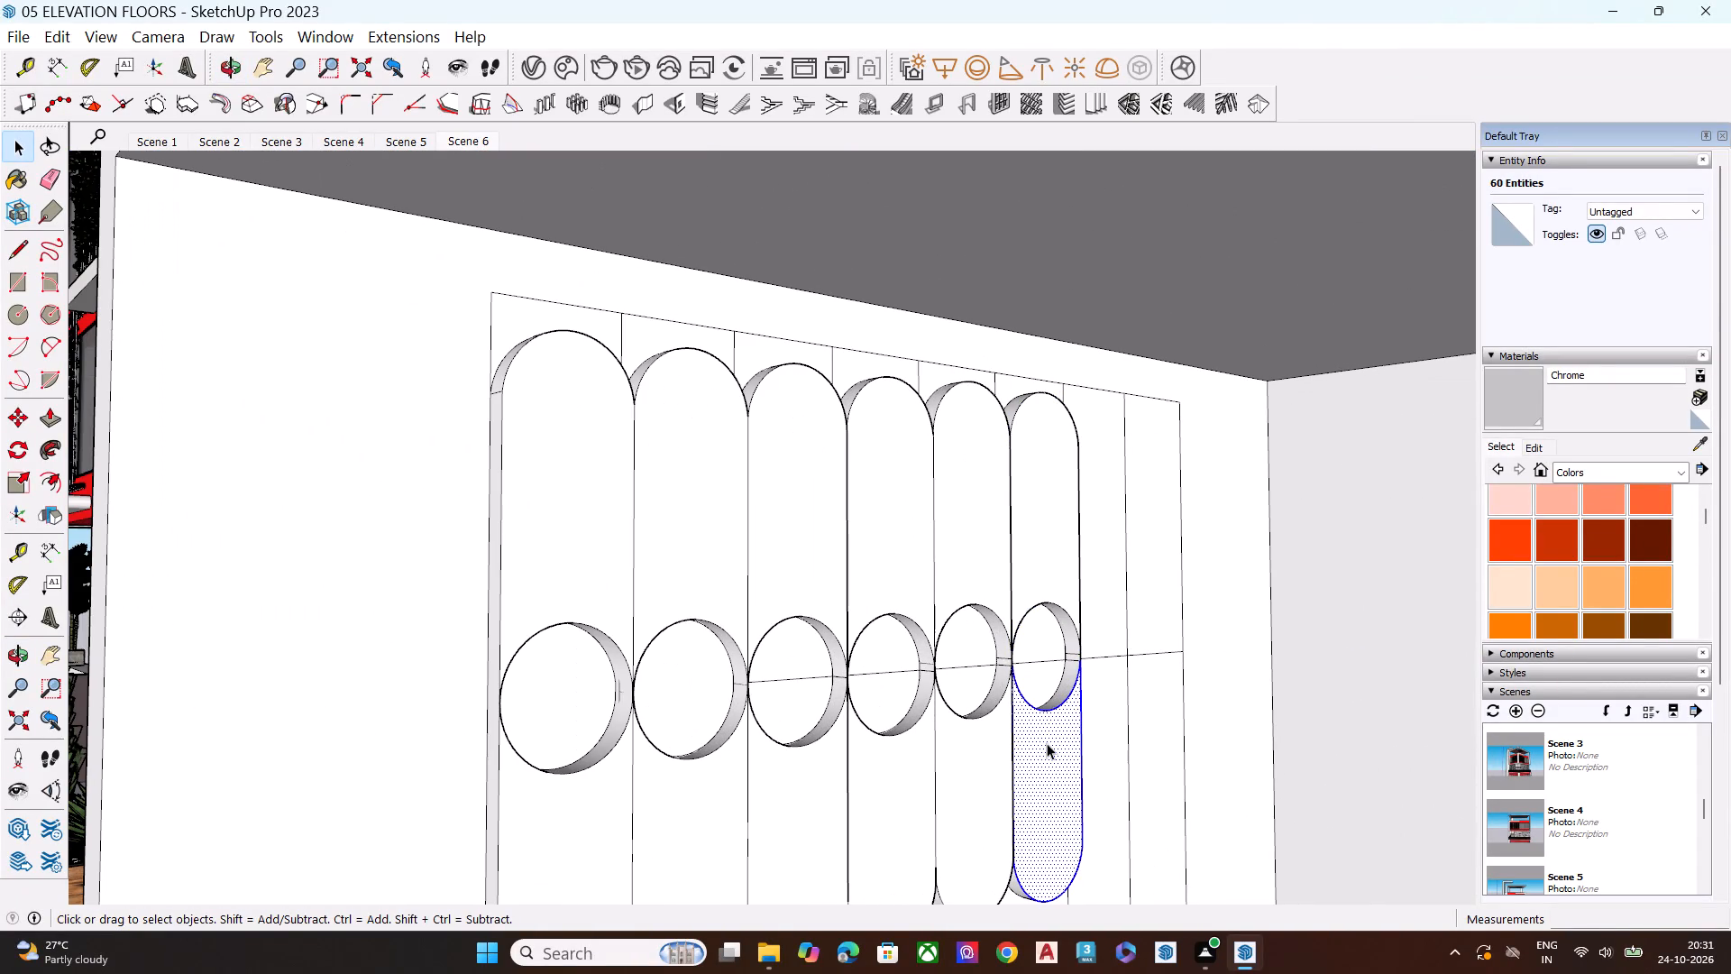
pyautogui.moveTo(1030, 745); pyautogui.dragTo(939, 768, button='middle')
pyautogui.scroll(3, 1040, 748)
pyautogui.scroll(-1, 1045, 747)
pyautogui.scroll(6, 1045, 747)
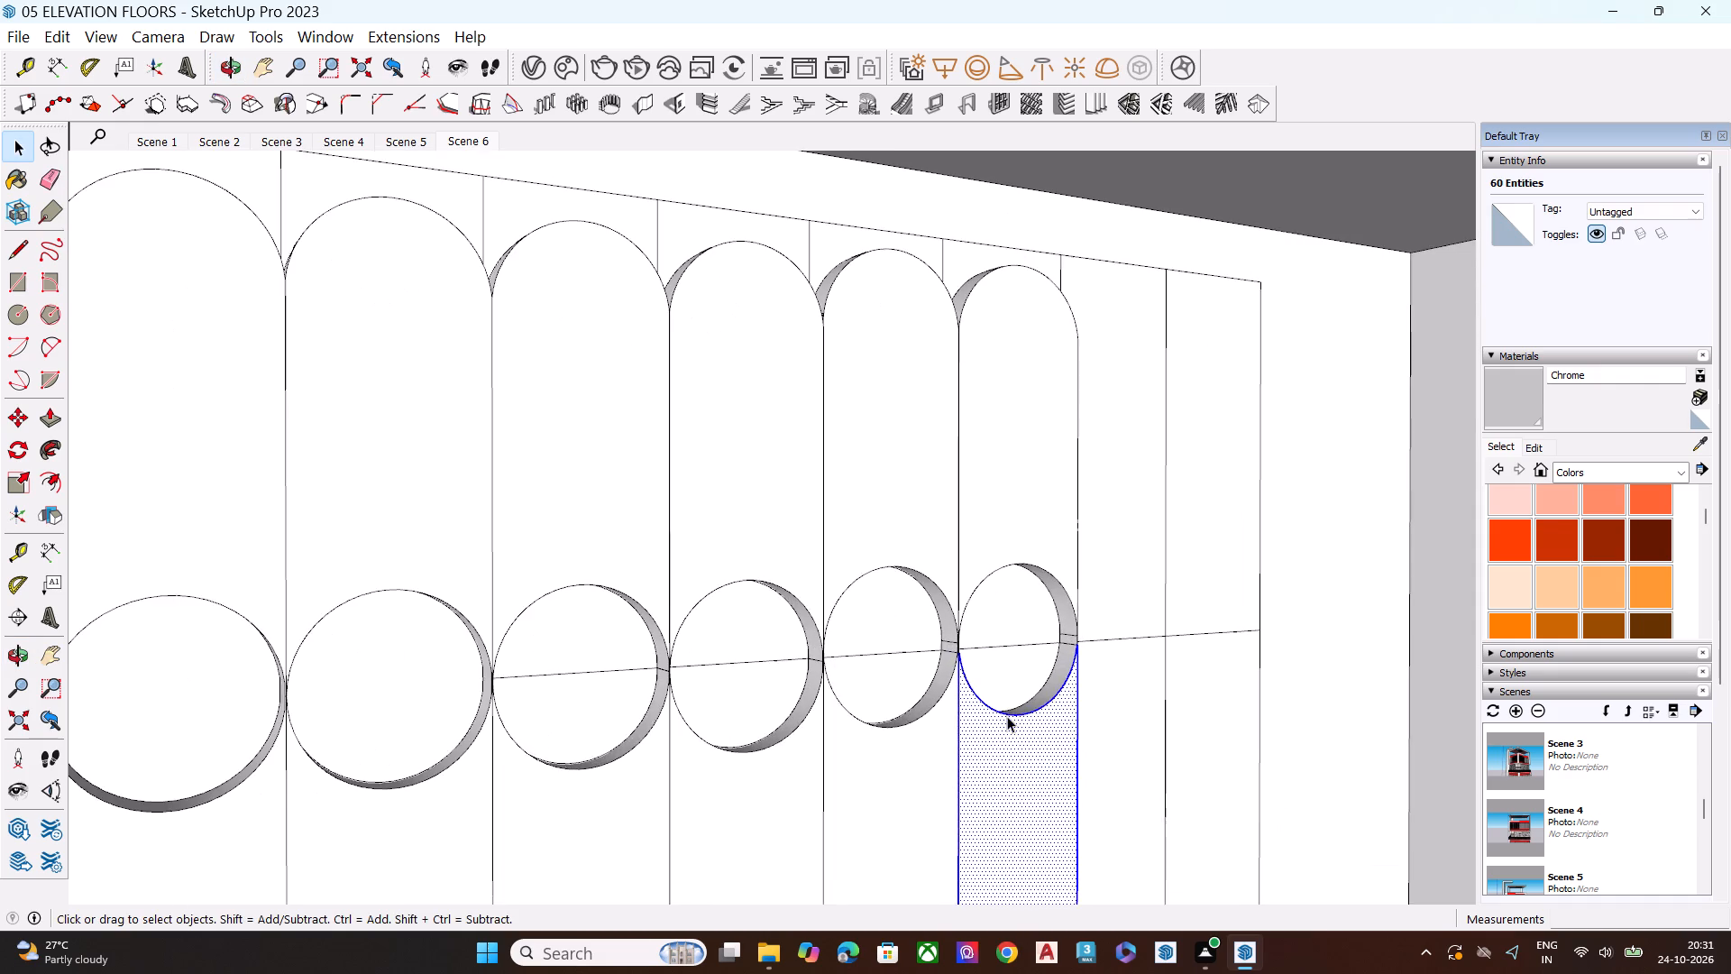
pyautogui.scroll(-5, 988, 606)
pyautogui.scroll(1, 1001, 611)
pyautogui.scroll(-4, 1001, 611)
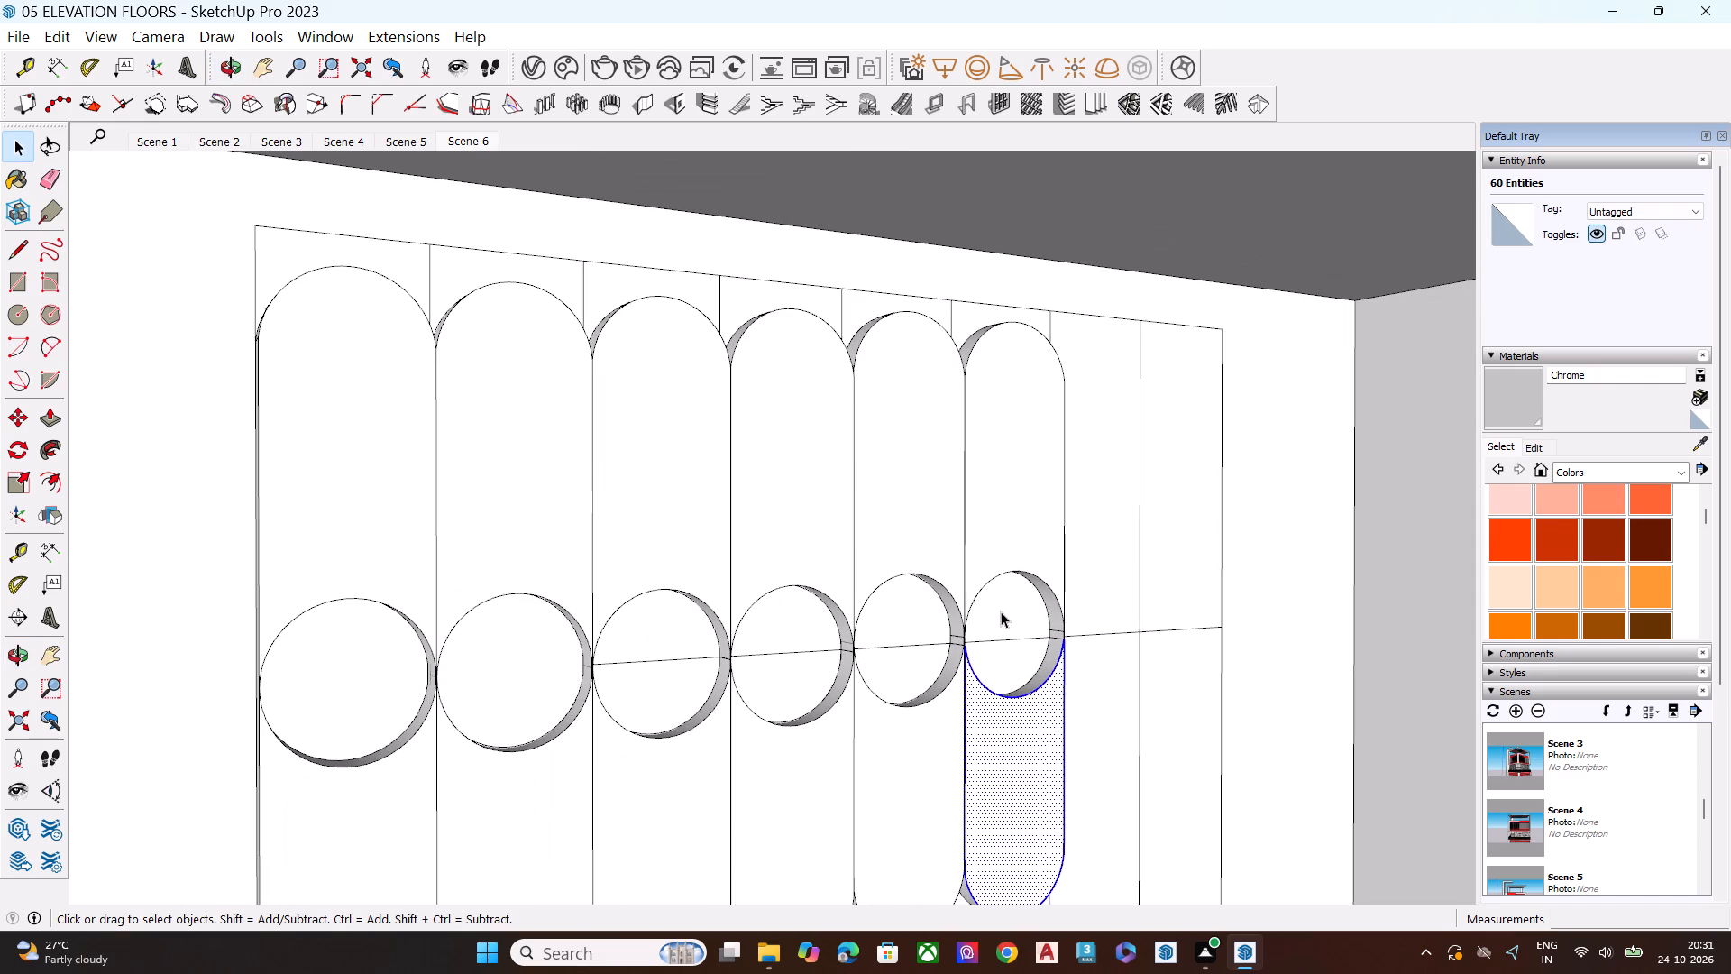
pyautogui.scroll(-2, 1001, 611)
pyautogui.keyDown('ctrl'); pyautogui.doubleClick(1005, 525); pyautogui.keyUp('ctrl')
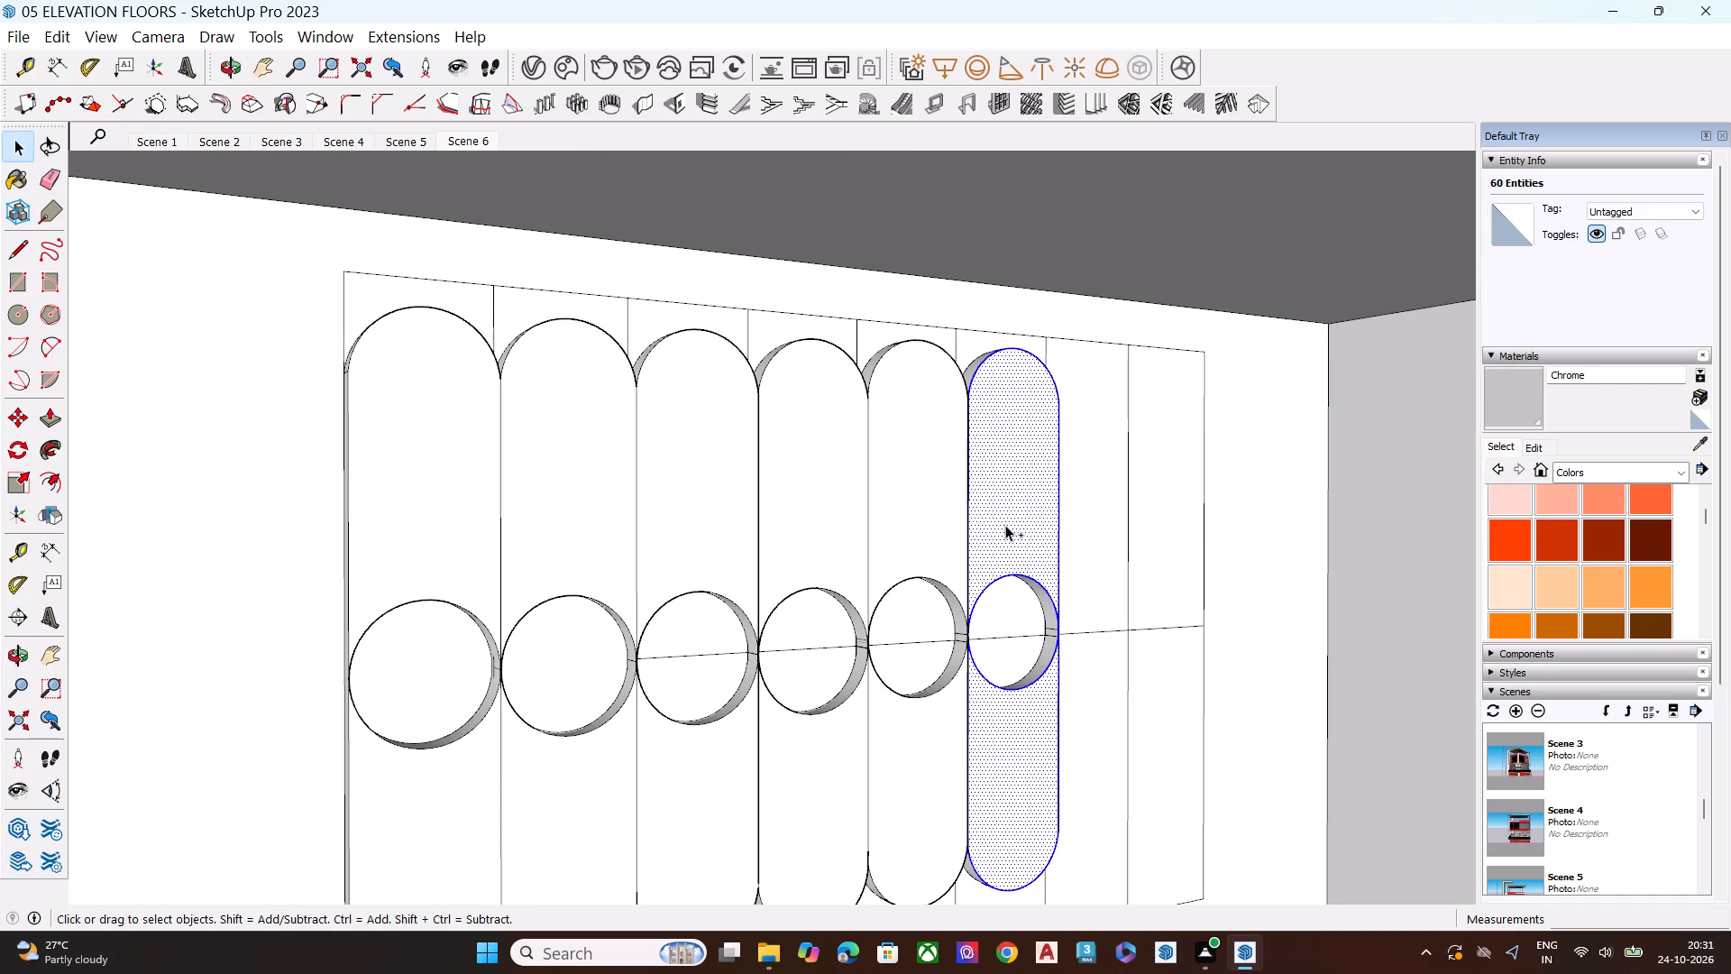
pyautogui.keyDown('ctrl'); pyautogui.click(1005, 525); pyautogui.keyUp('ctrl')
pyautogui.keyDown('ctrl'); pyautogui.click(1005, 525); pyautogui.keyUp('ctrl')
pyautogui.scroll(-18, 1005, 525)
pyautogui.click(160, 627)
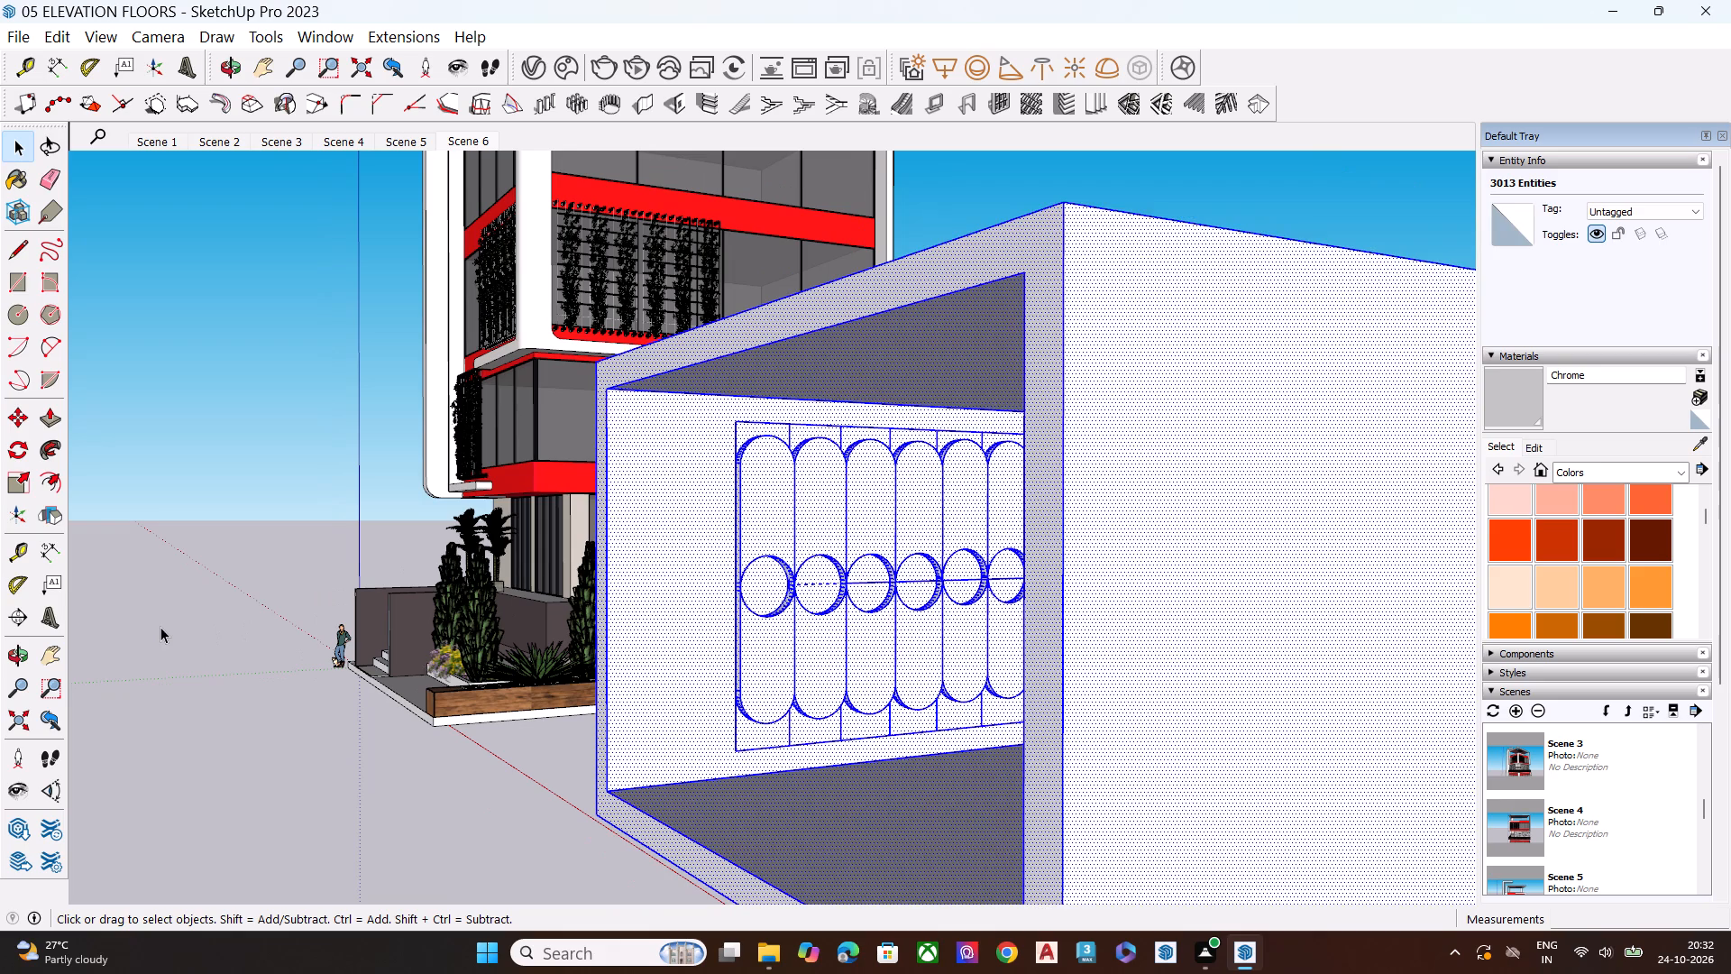
# Copy the sixth column's raised face and circle outline about 4' 1/8" along the wall into the seventh column.
pyautogui.moveTo(694, 604); pyautogui.dragTo(732, 589, button='middle')
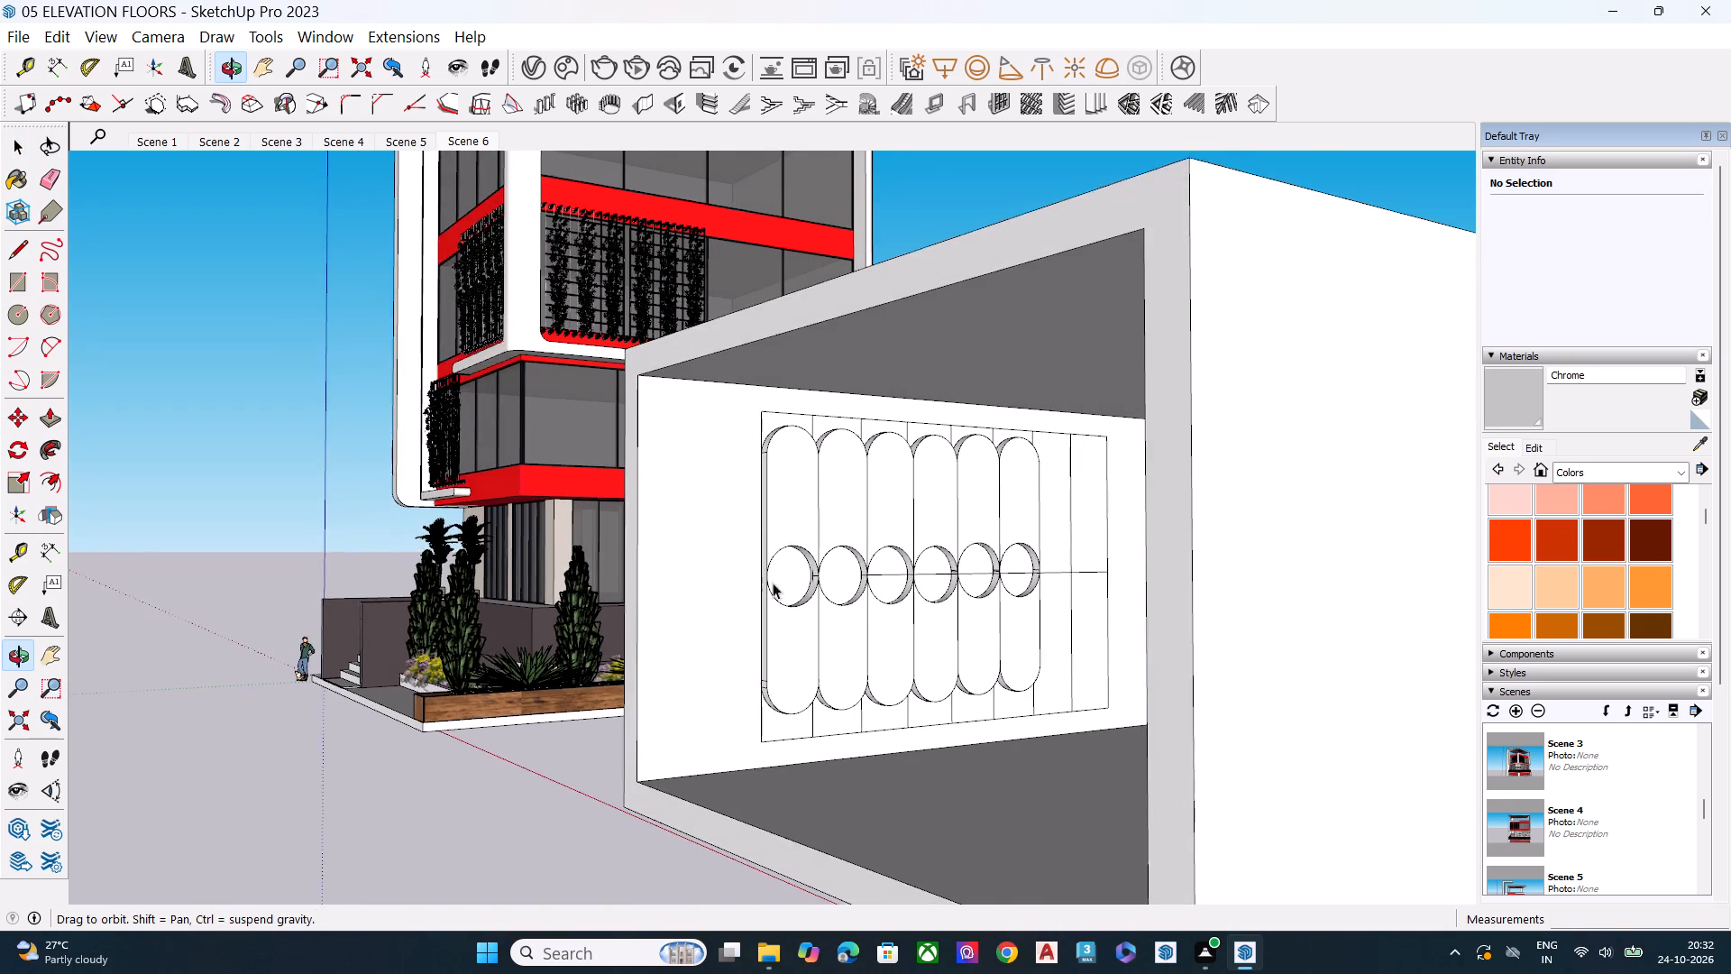
pyautogui.scroll(9, 1057, 528)
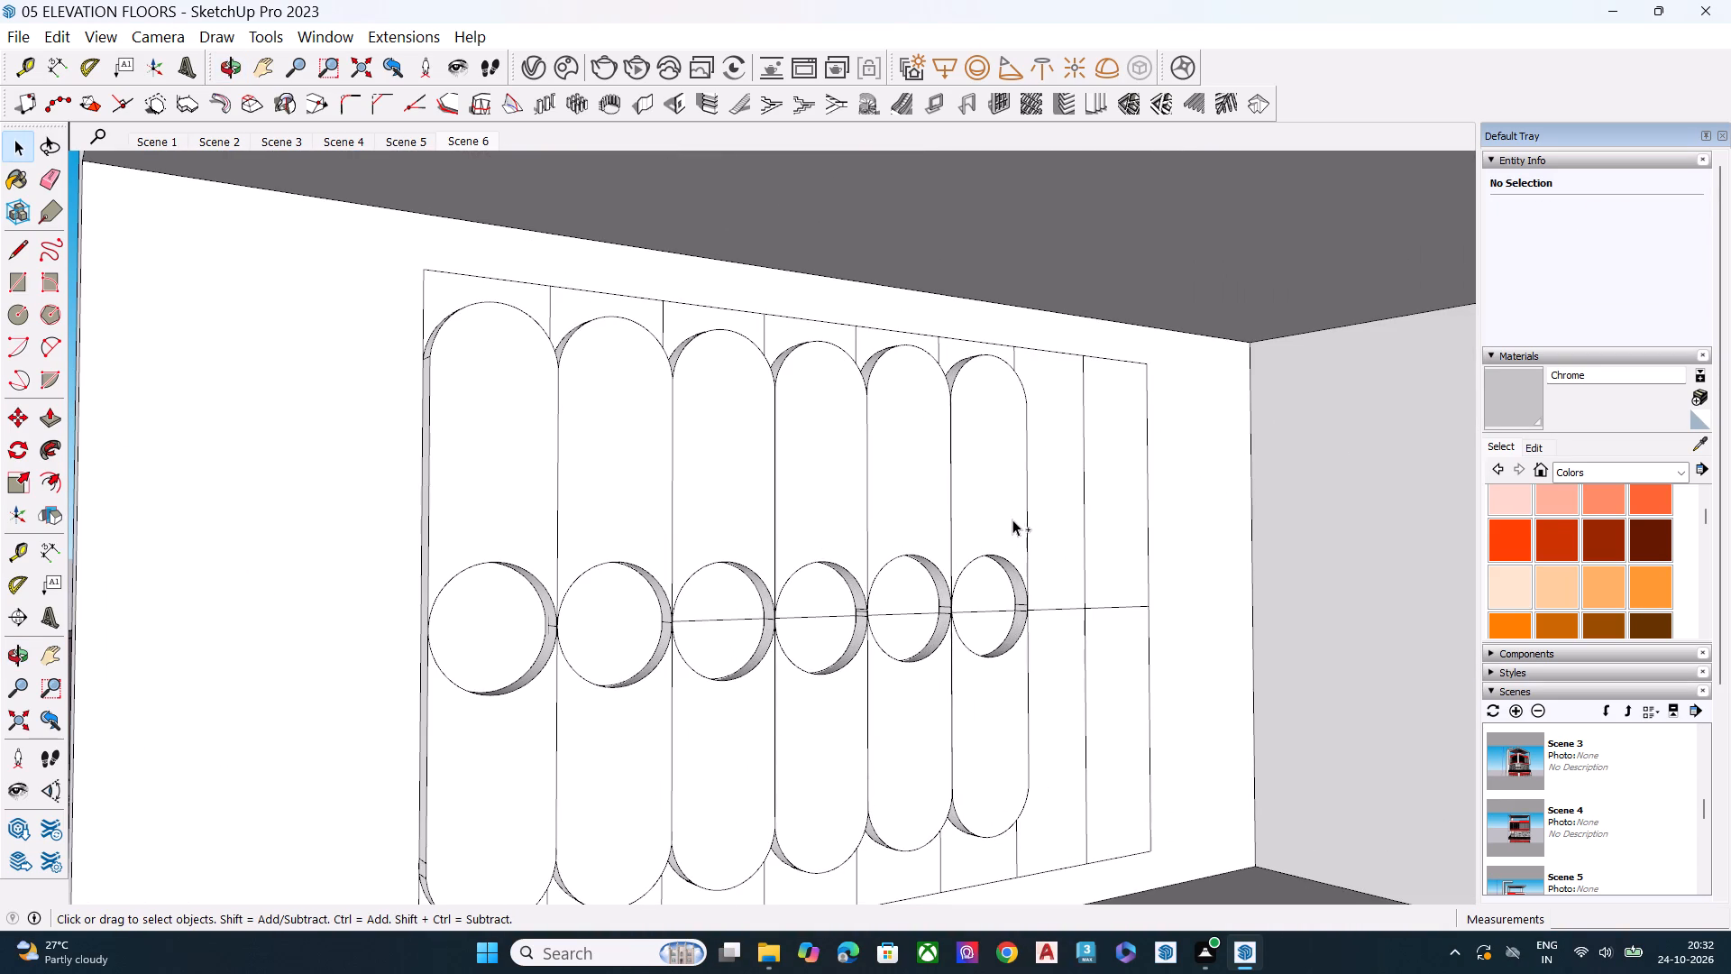
pyautogui.keyDown('ctrl'); pyautogui.doubleClick(1004, 519); pyautogui.keyUp('ctrl')
pyautogui.keyDown('ctrl'); pyautogui.doubleClick(995, 690); pyautogui.keyUp('ctrl')
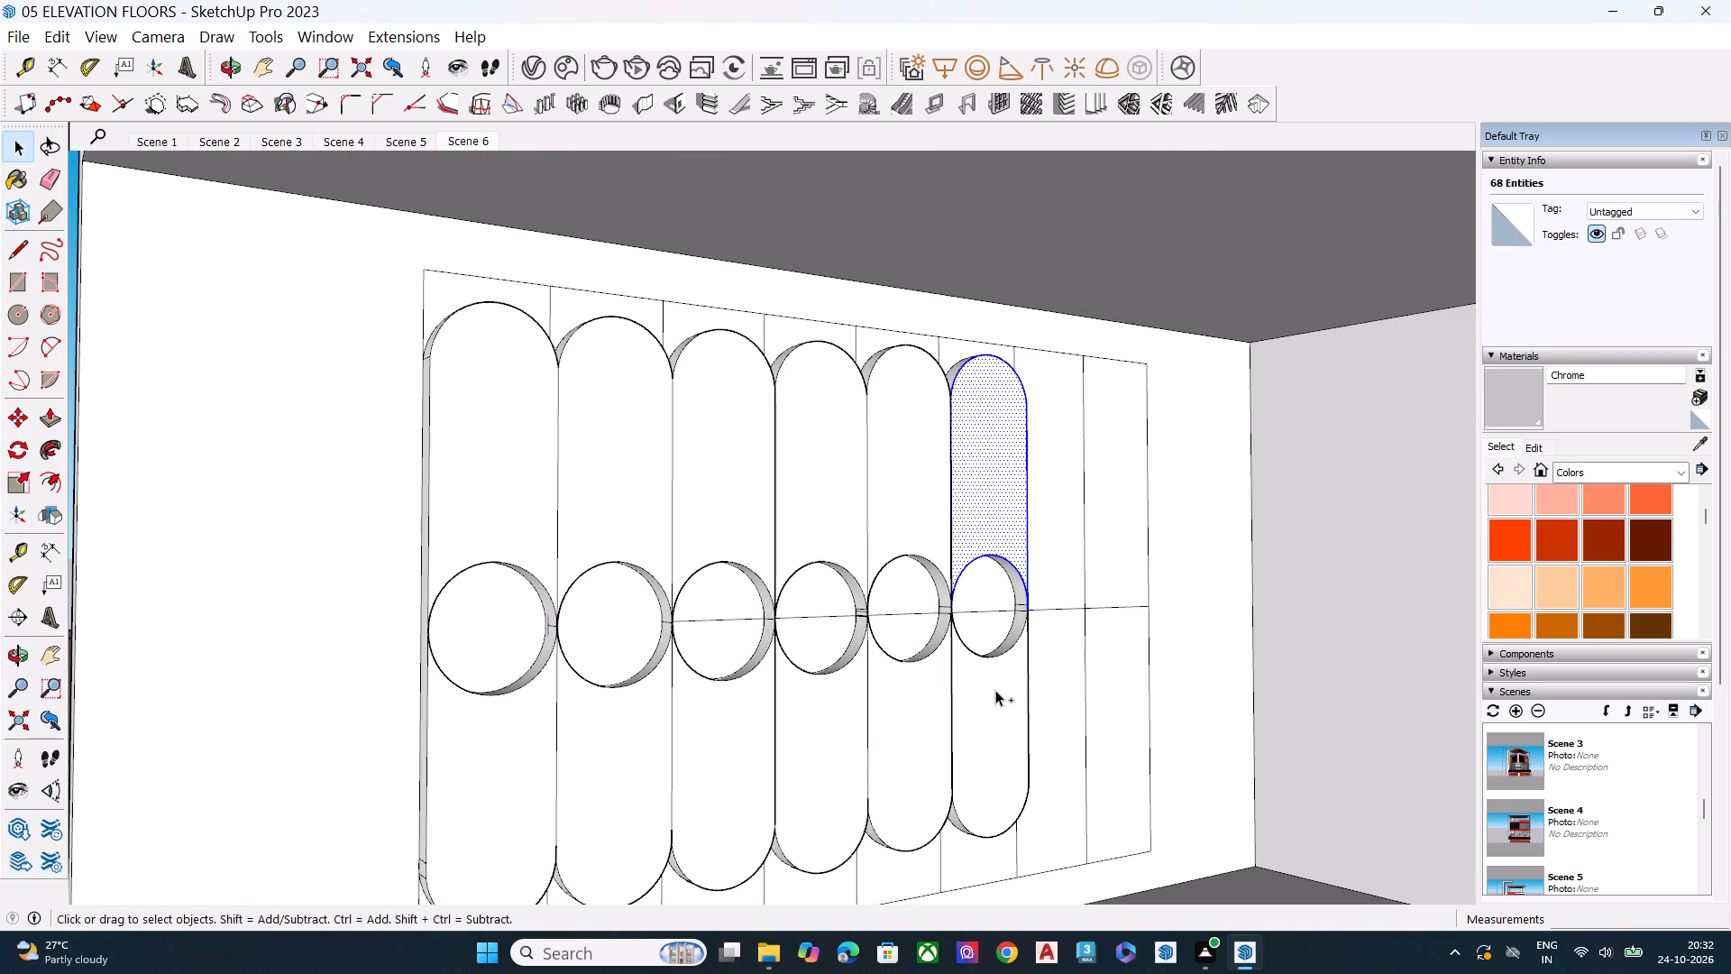
pyautogui.scroll(1, 1006, 635)
pyautogui.scroll(-1, 1006, 631)
pyautogui.scroll(6, 1006, 631)
pyautogui.scroll(-1, 1006, 631)
pyautogui.scroll(2, 1006, 631)
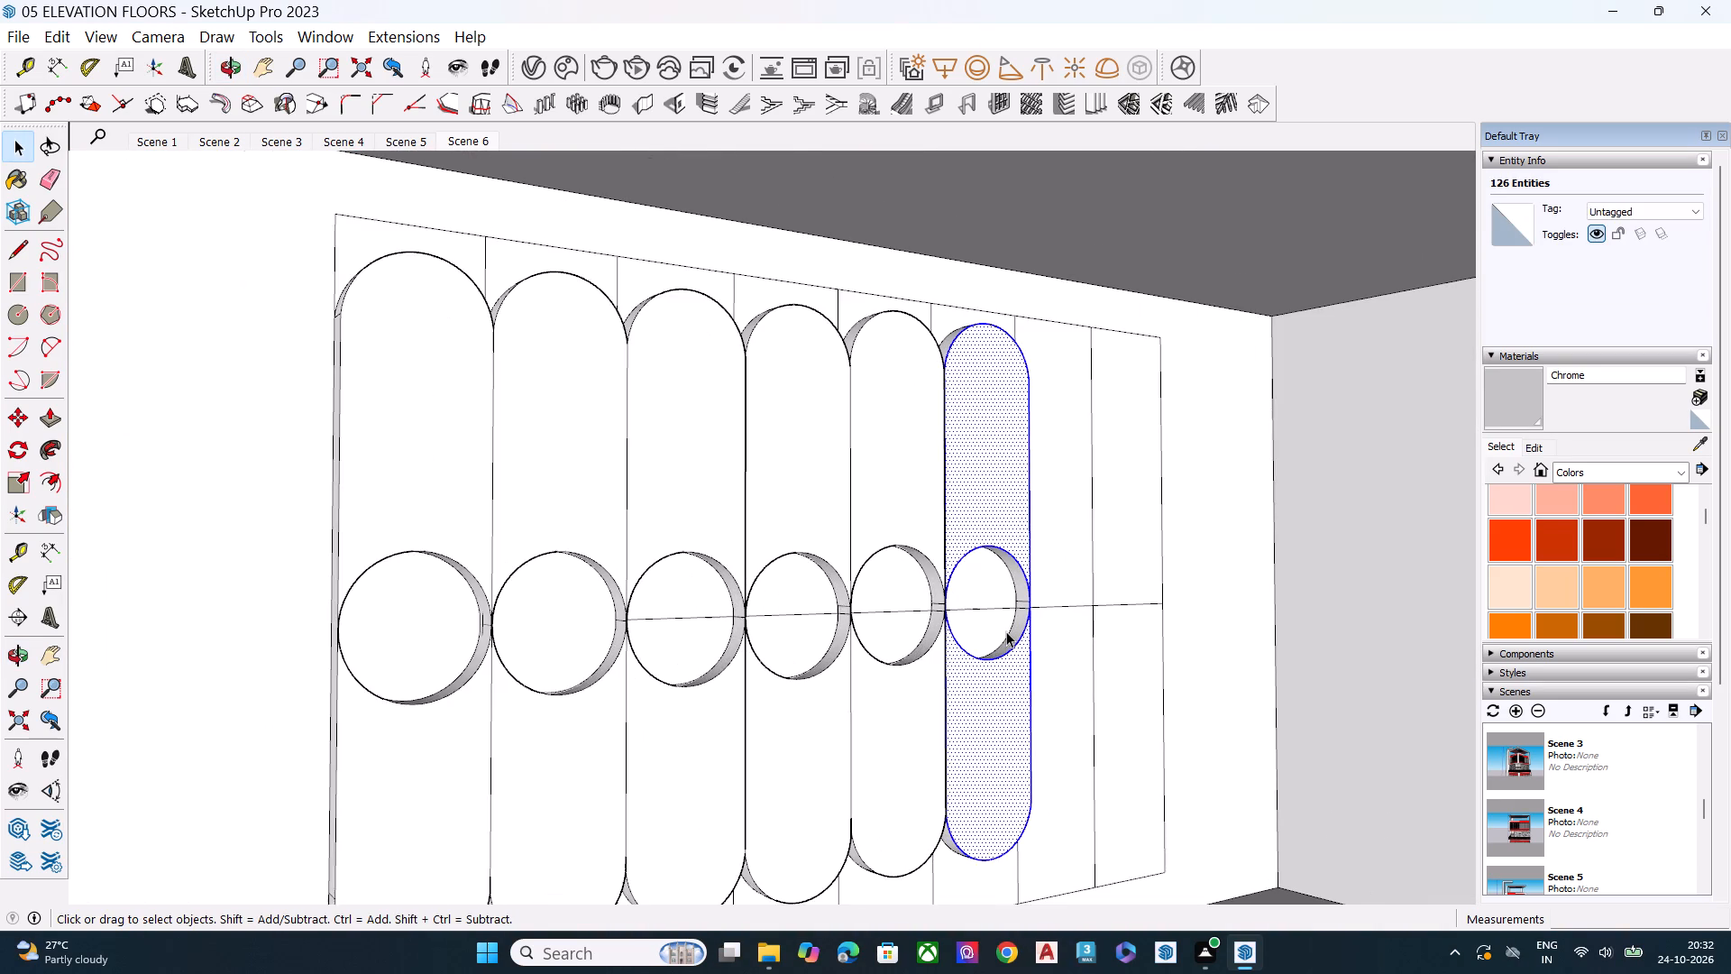
pyautogui.press('m')
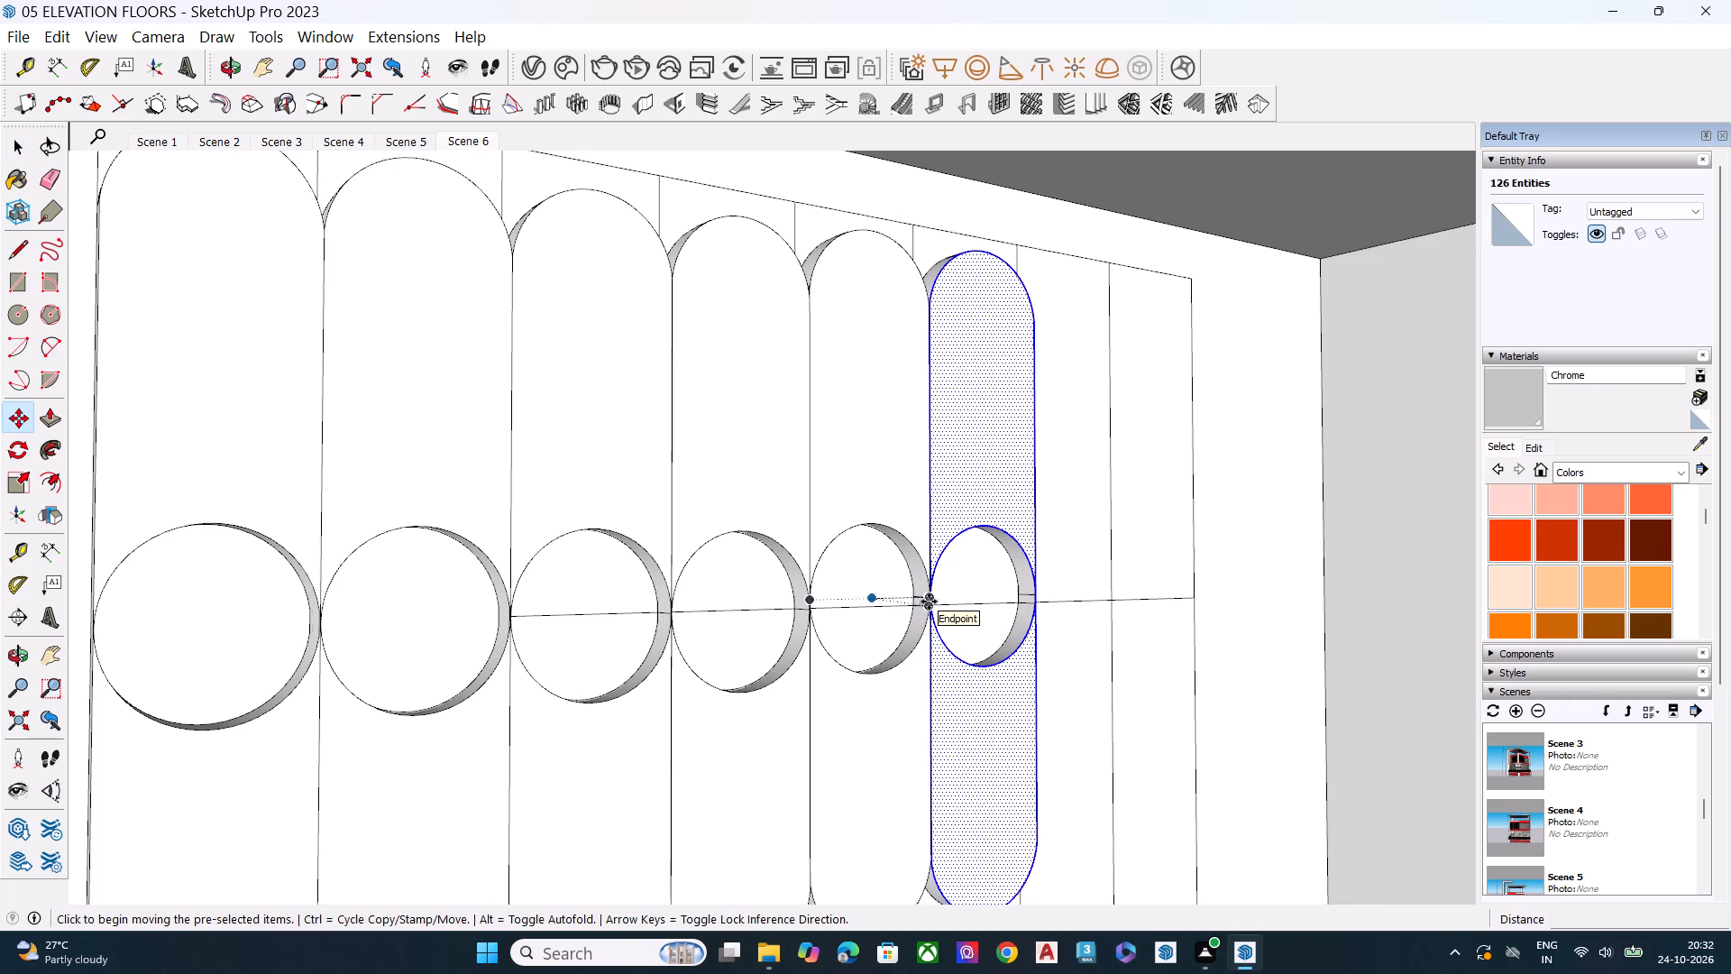
pyautogui.click(929, 594)
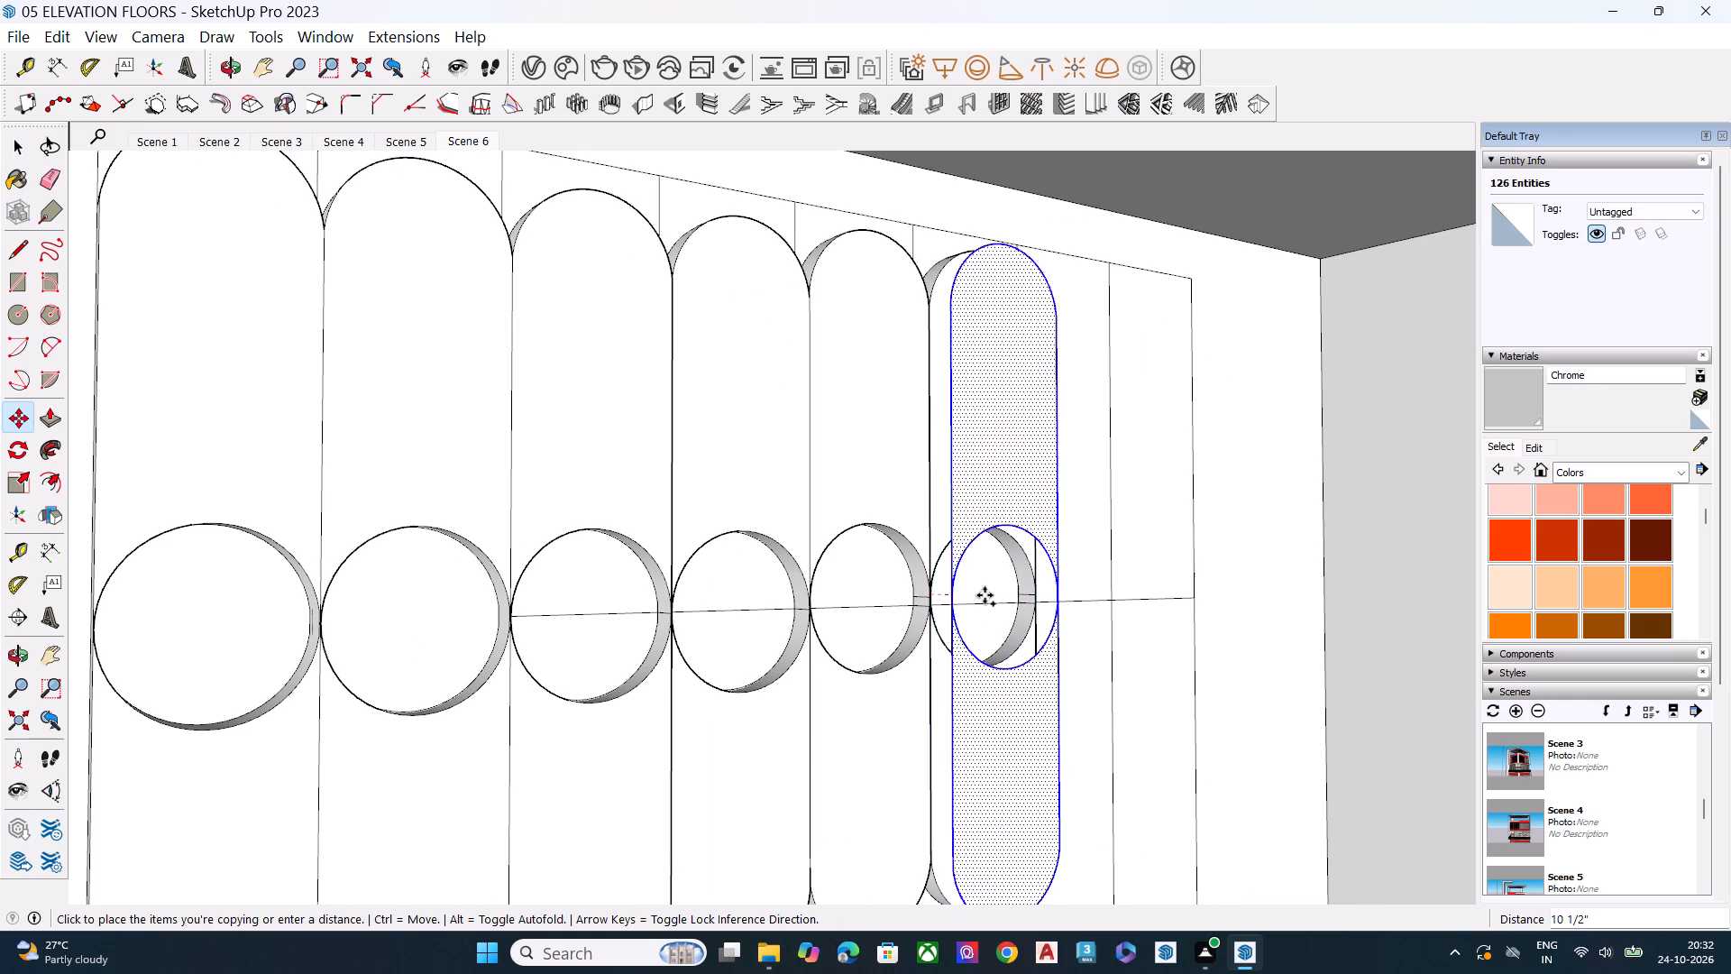
pyautogui.scroll(9, 1039, 602)
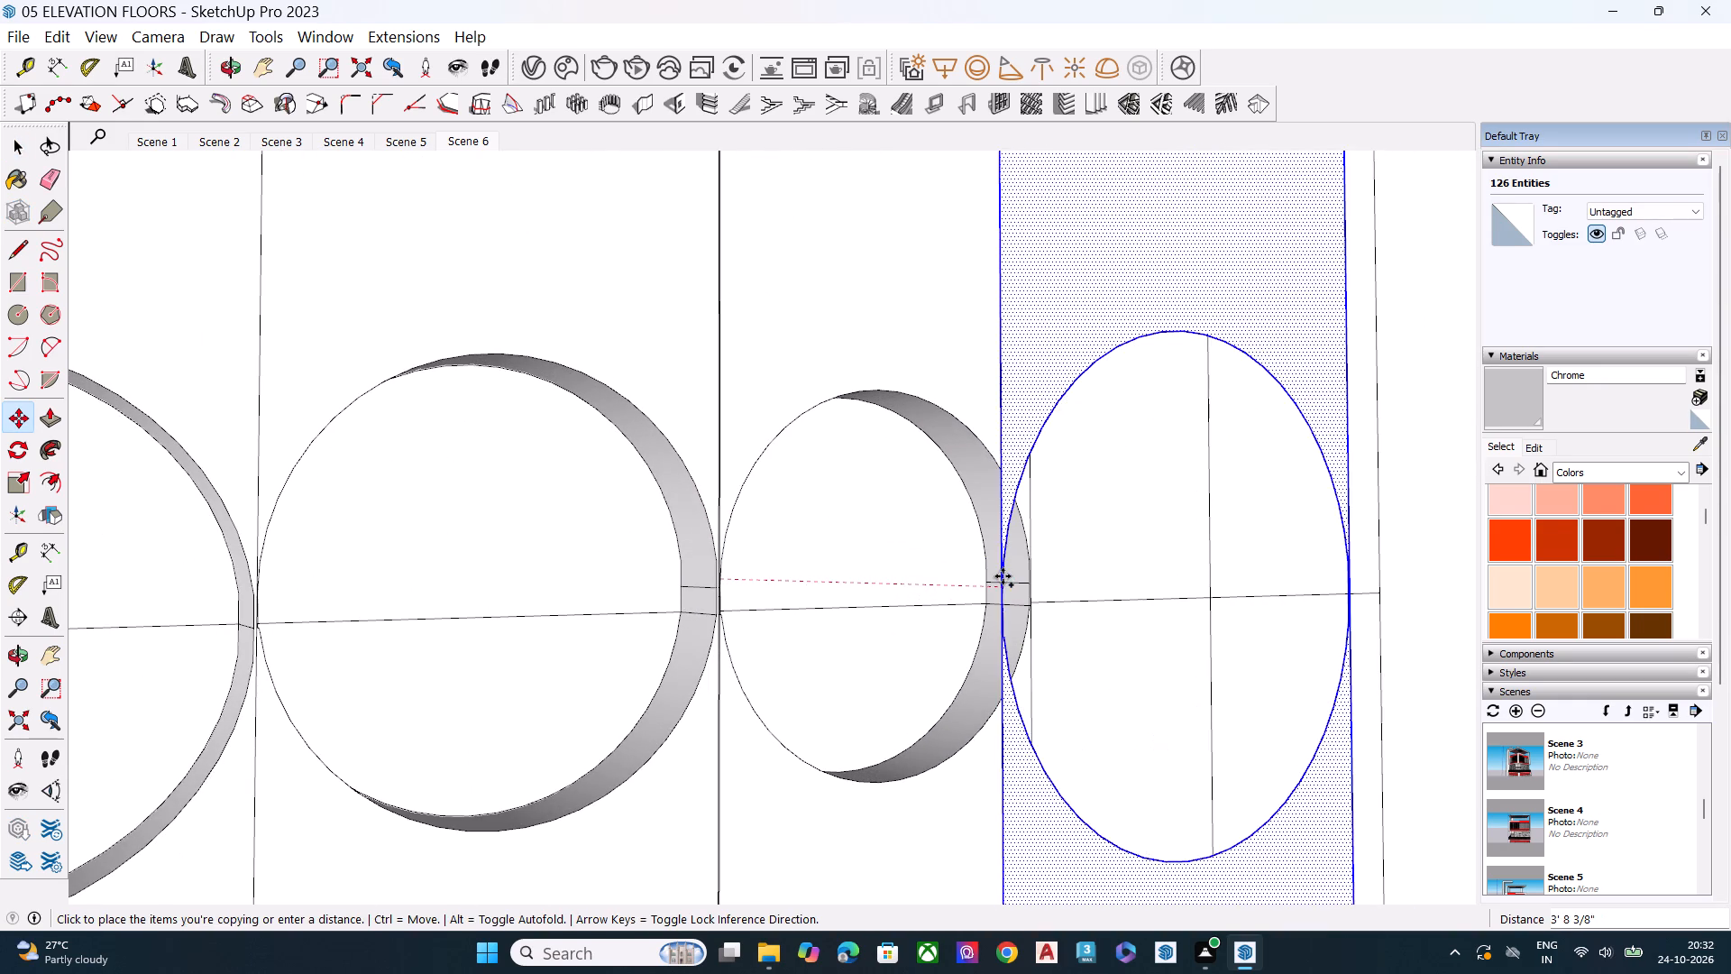
pyautogui.moveTo(1040, 576); pyautogui.dragTo(883, 686, button='middle')
pyautogui.scroll(3, 1125, 597)
pyautogui.scroll(-1, 1139, 583)
pyautogui.scroll(4, 1144, 581)
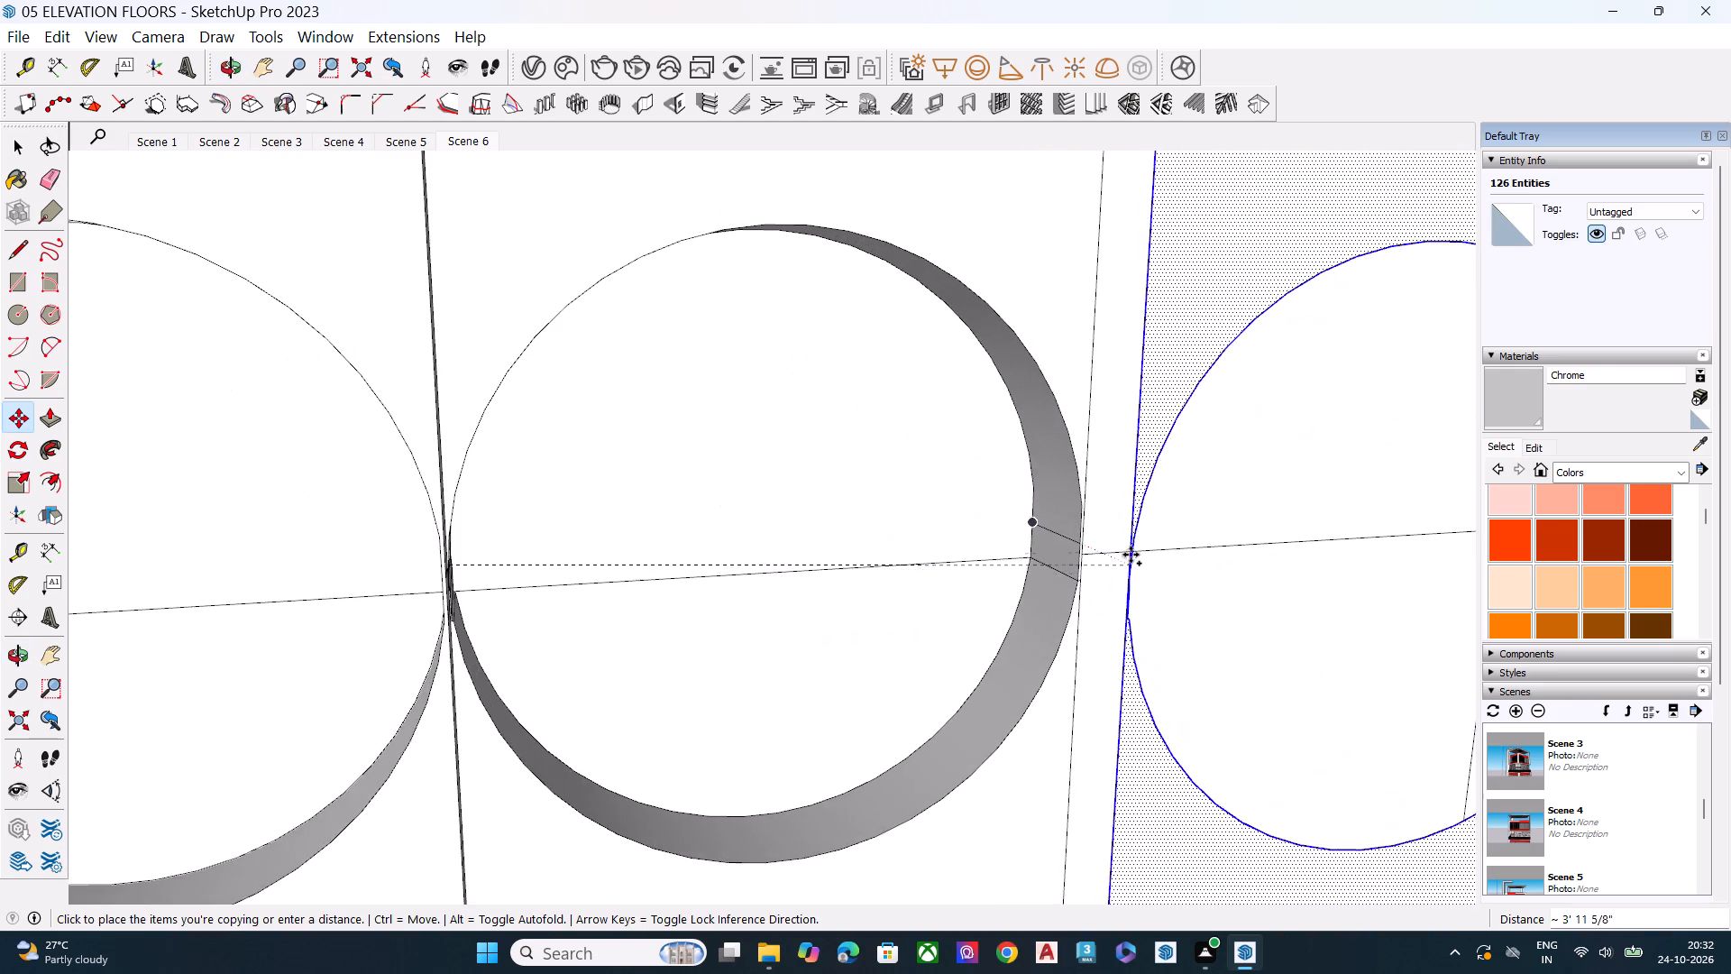
pyautogui.scroll(8, 1131, 551)
pyautogui.moveTo(1090, 558); pyautogui.dragTo(844, 766, button='middle')
pyautogui.scroll(5, 932, 678)
pyautogui.click(989, 542)
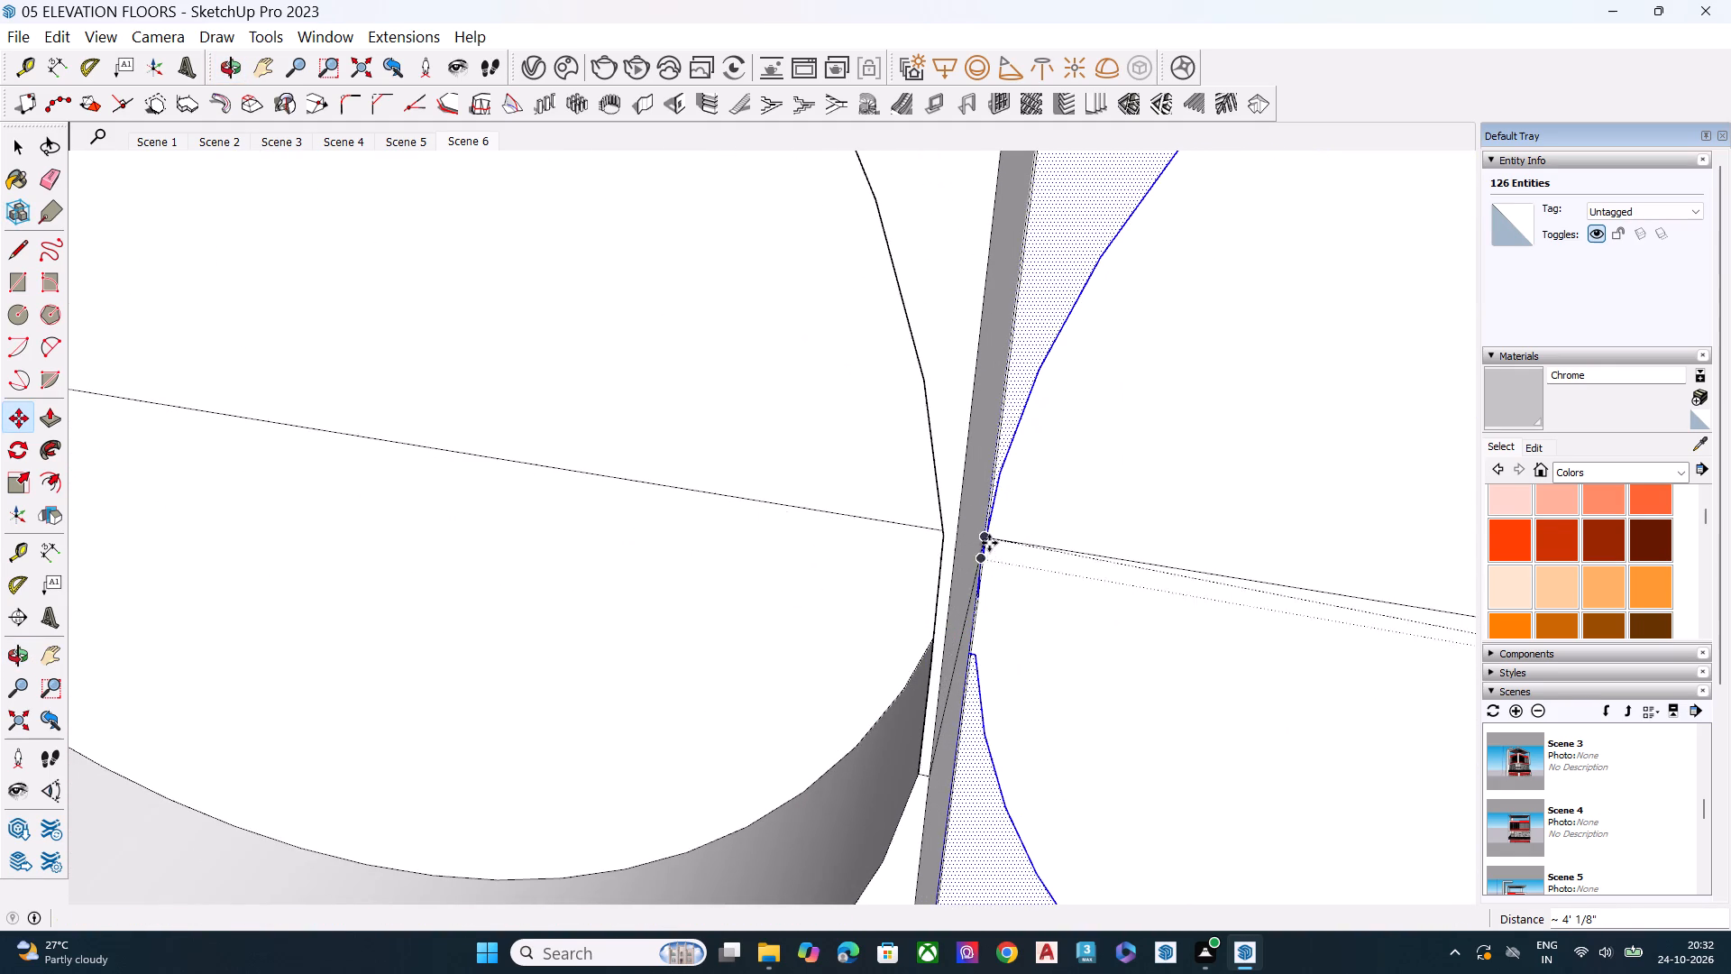
pyautogui.scroll(-3, 990, 548)
pyautogui.scroll(1, 990, 548)
pyautogui.scroll(-4, 990, 548)
pyautogui.press('space')
# Pull the lower half of the seventh column's round-ended face outward, flush with the sixth column's raised shape.
pyautogui.moveTo(877, 690); pyautogui.dragTo(1219, 574, button='middle')
pyautogui.scroll(-6, 837, 579)
pyautogui.scroll(1, 784, 579)
pyautogui.scroll(-3, 784, 579)
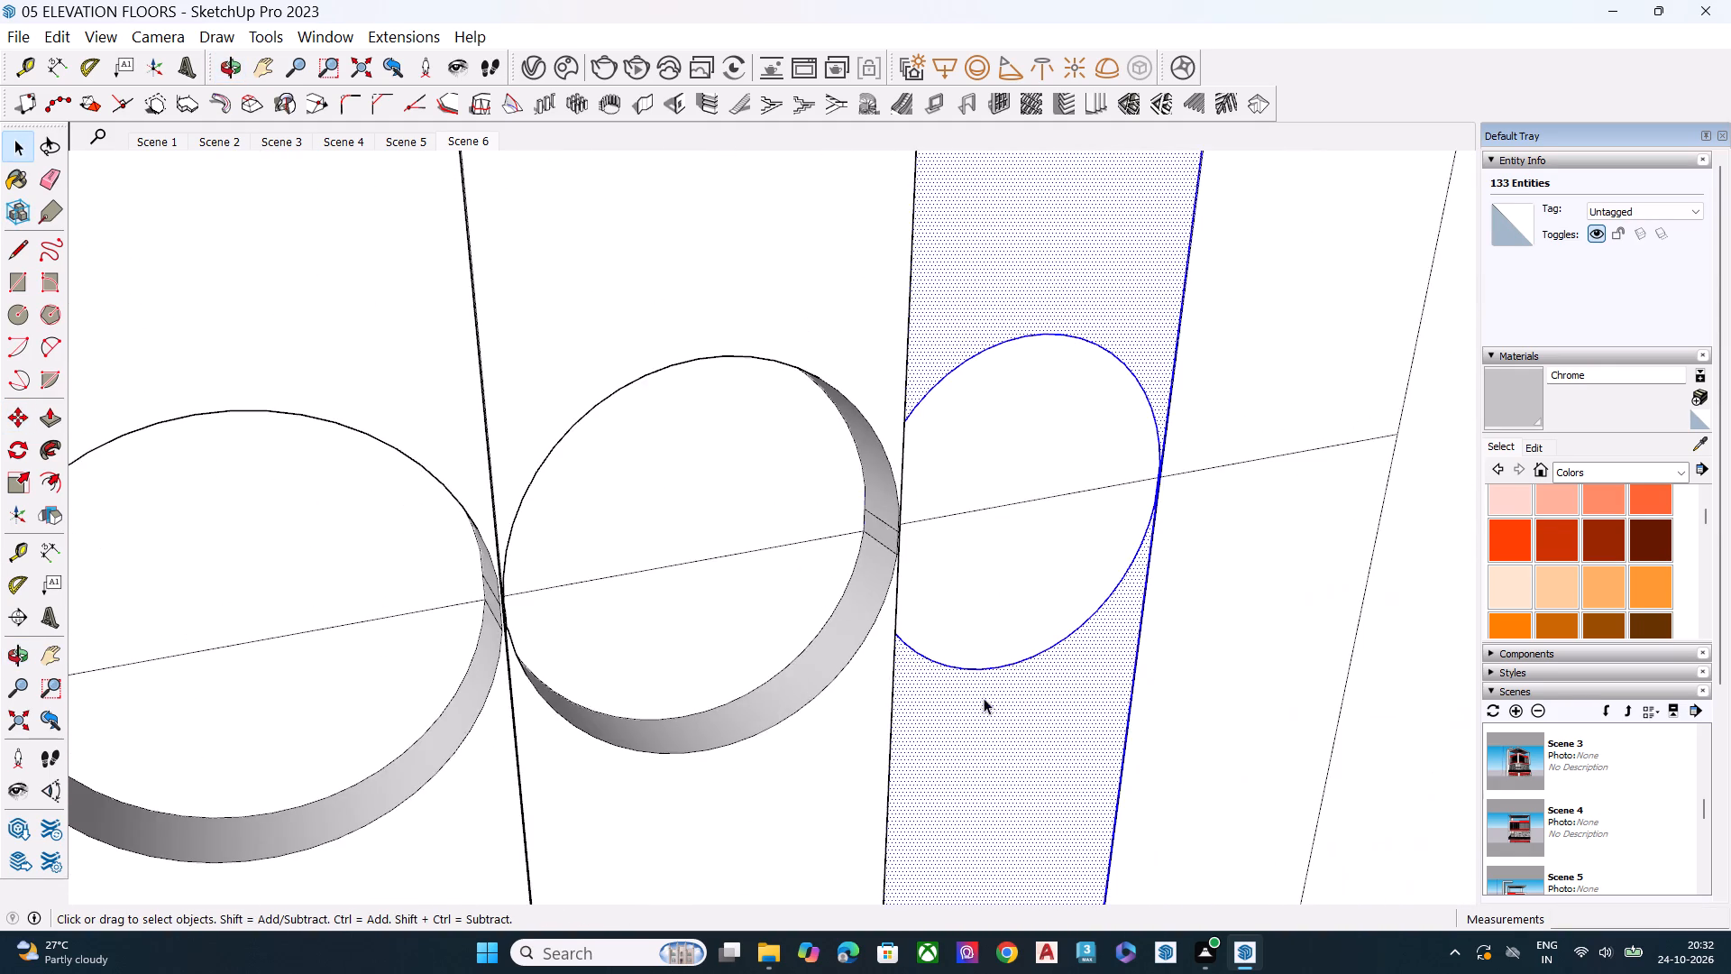
pyautogui.moveTo(998, 701); pyautogui.dragTo(1063, 648, button='middle')
pyautogui.click(1026, 743)
pyautogui.press('p')
pyautogui.click(1026, 743)
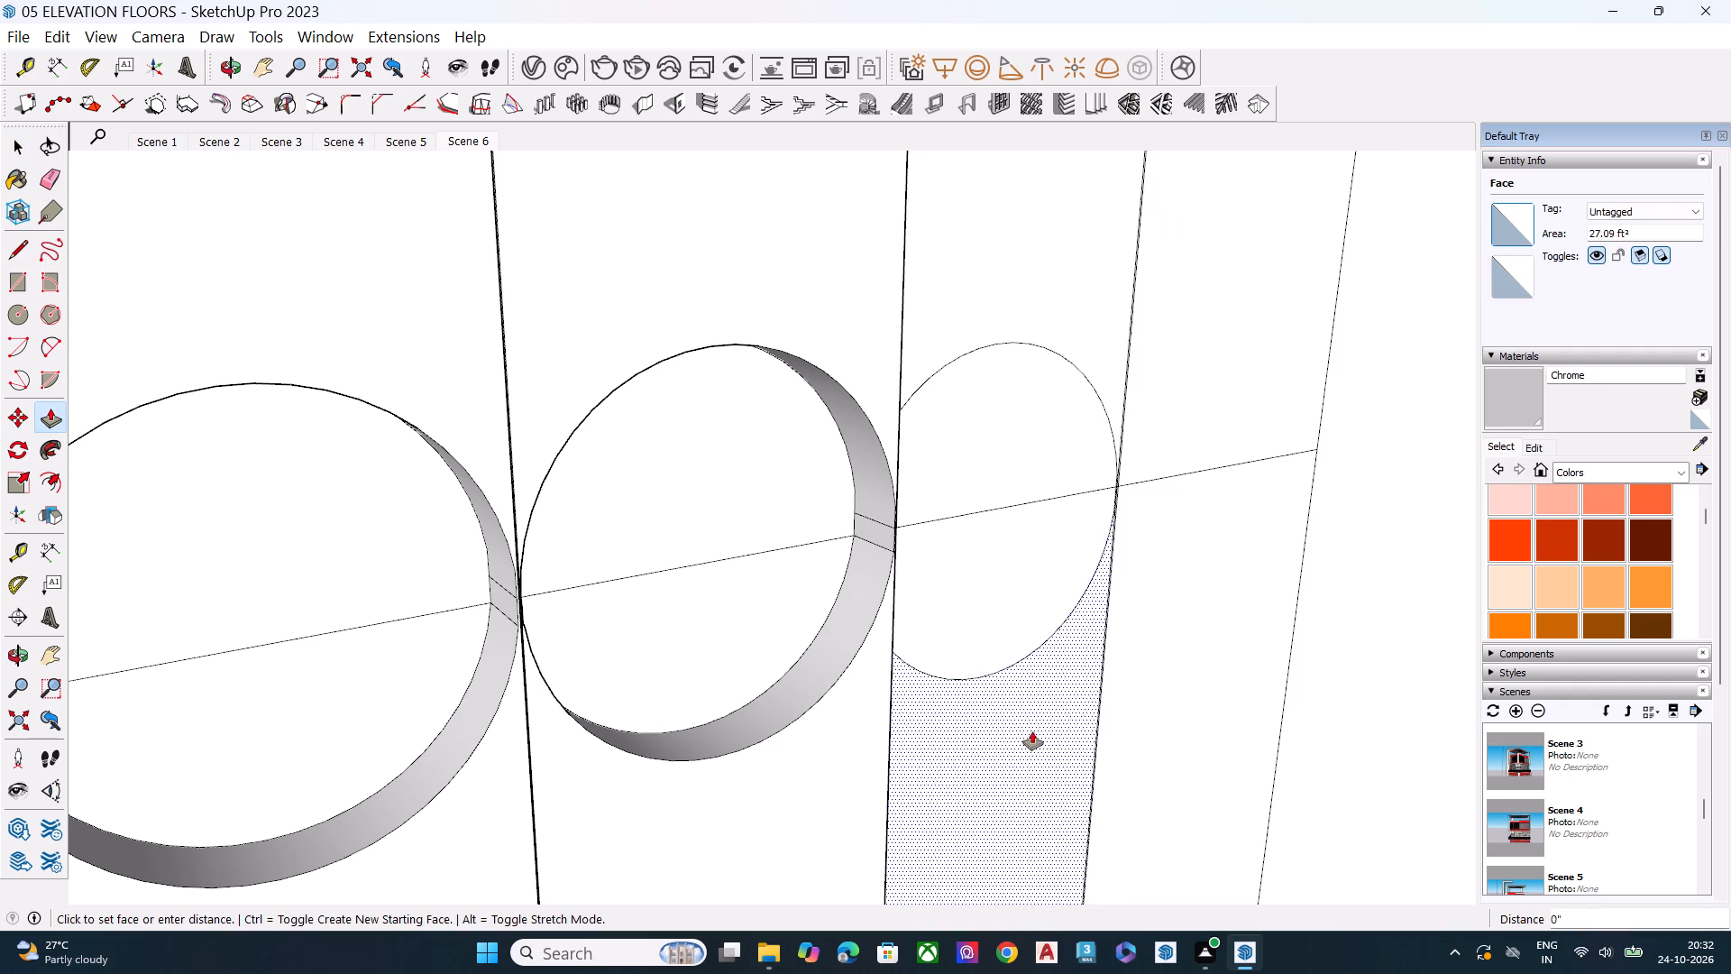
pyautogui.click(892, 549)
pyautogui.press('space')
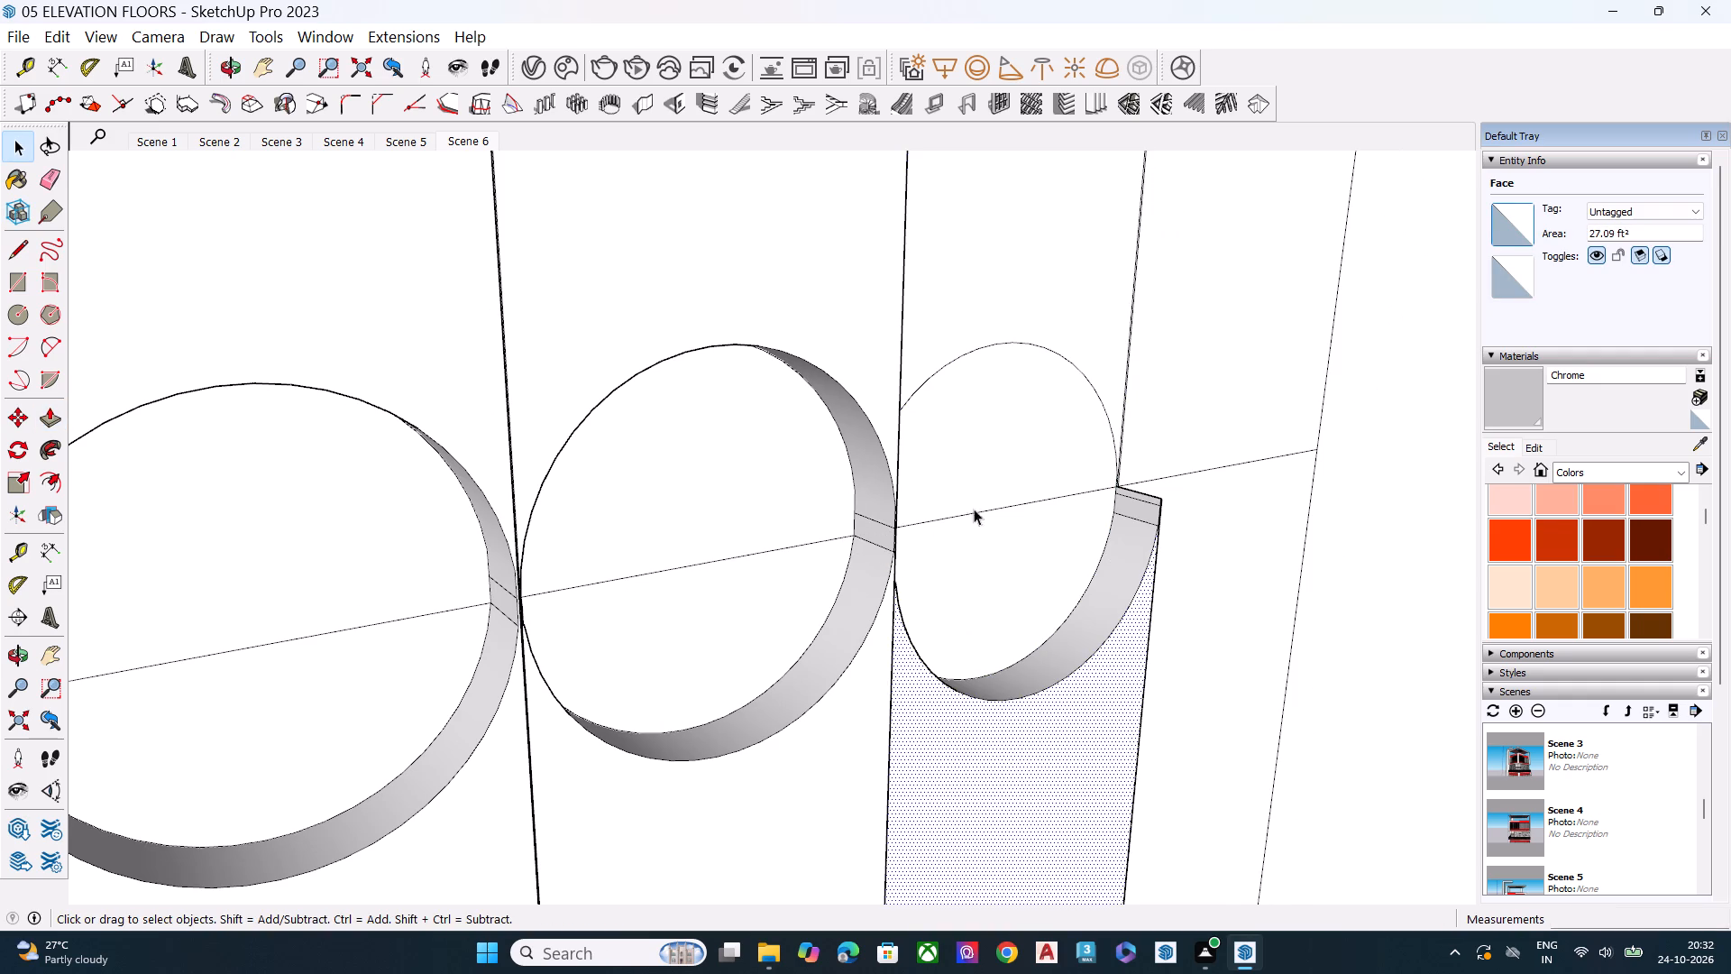
# Push the lower half of the sixth column's raised face back 8 1/4", level with the flat wall panel.
pyautogui.scroll(-7, 1111, 541)
pyautogui.click(964, 735)
pyautogui.press('p')
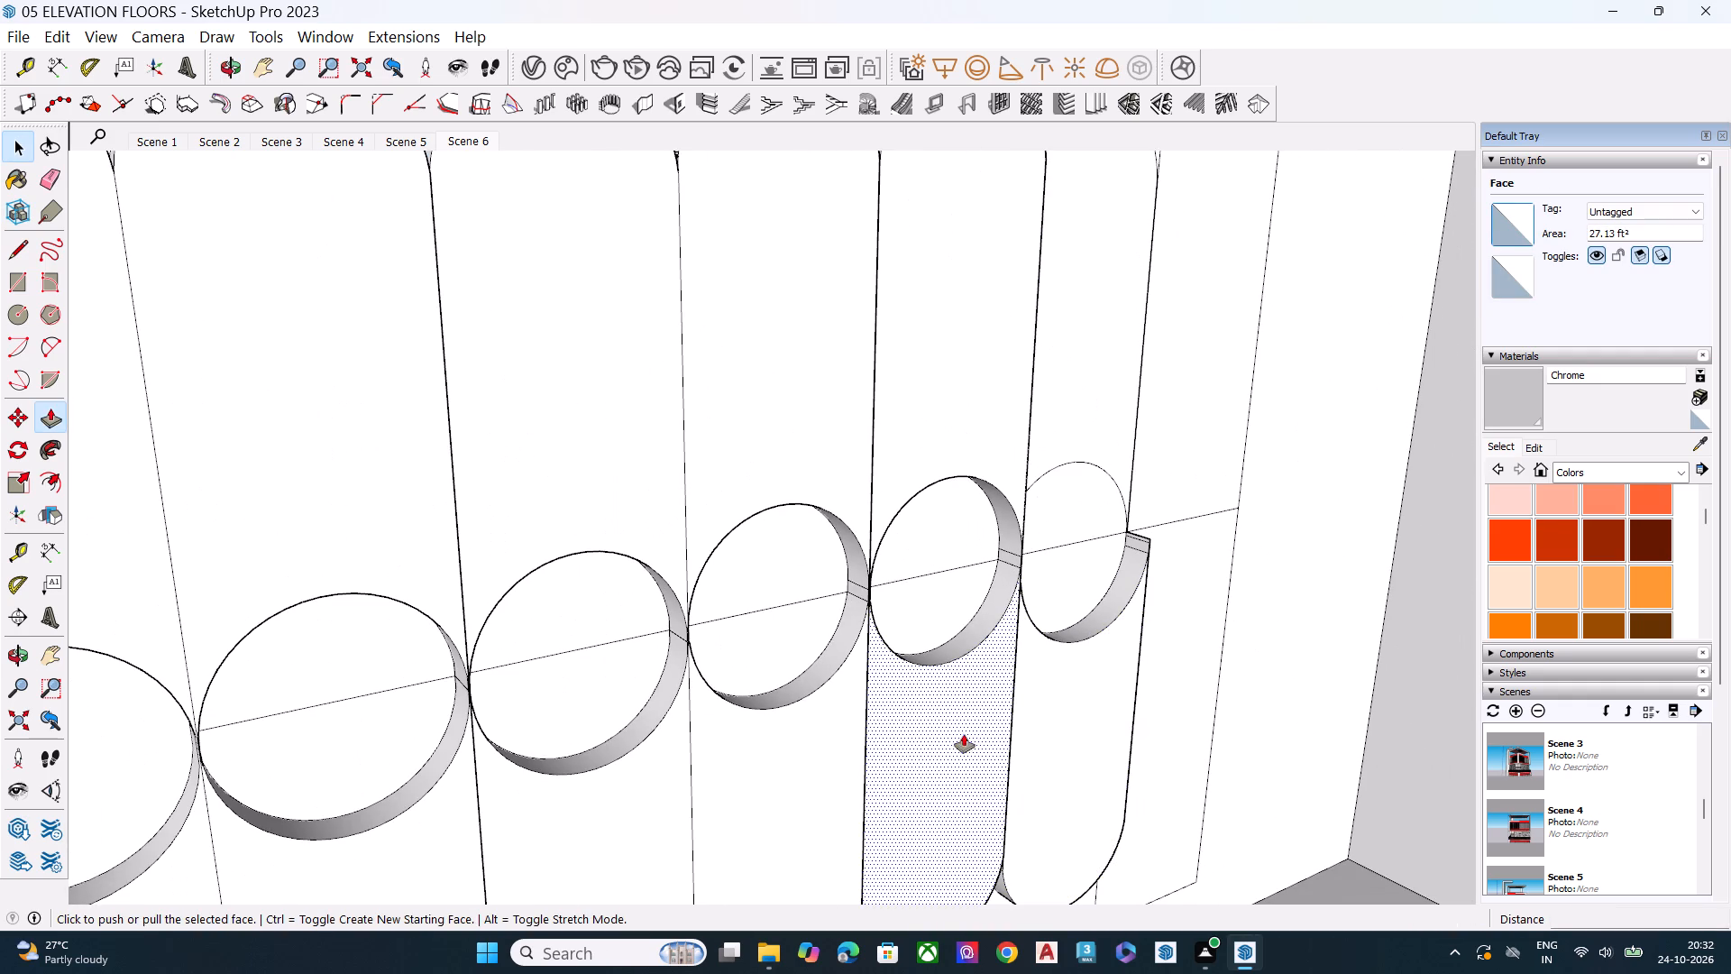
pyautogui.click(1013, 584)
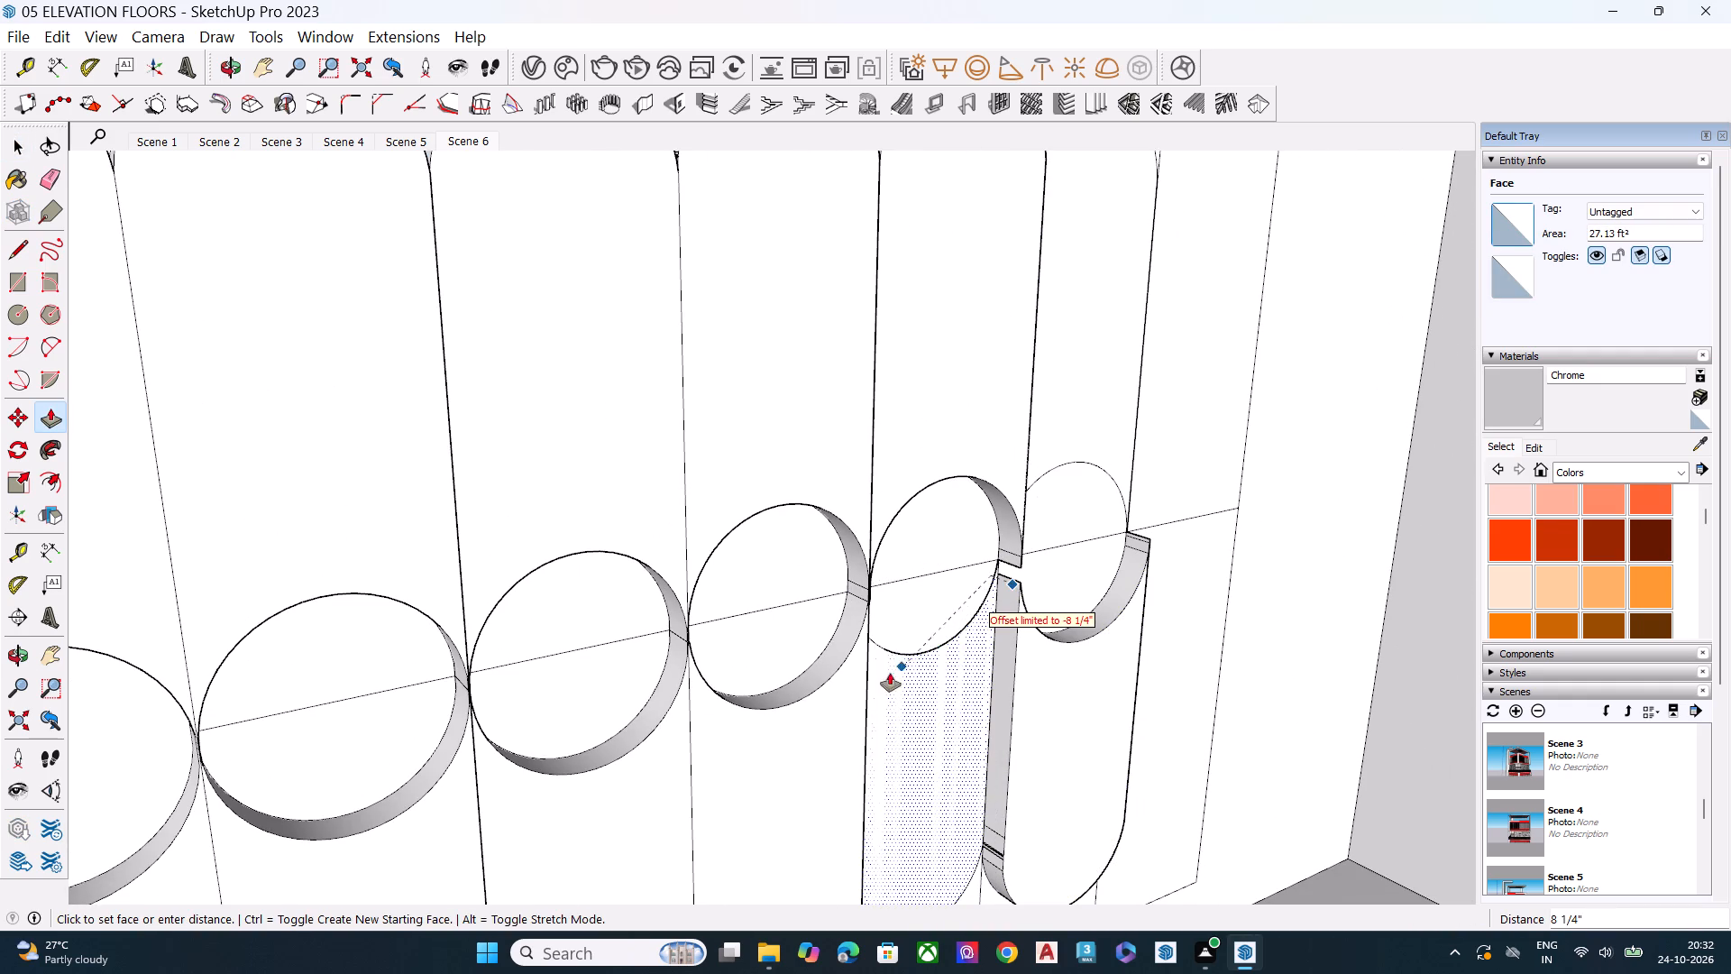
pyautogui.click(872, 683)
pyautogui.press('space')
pyautogui.scroll(-3, 906, 692)
pyautogui.scroll(1, 968, 699)
pyautogui.moveTo(971, 696); pyautogui.dragTo(1054, 615, button='middle')
pyautogui.scroll(4, 989, 619)
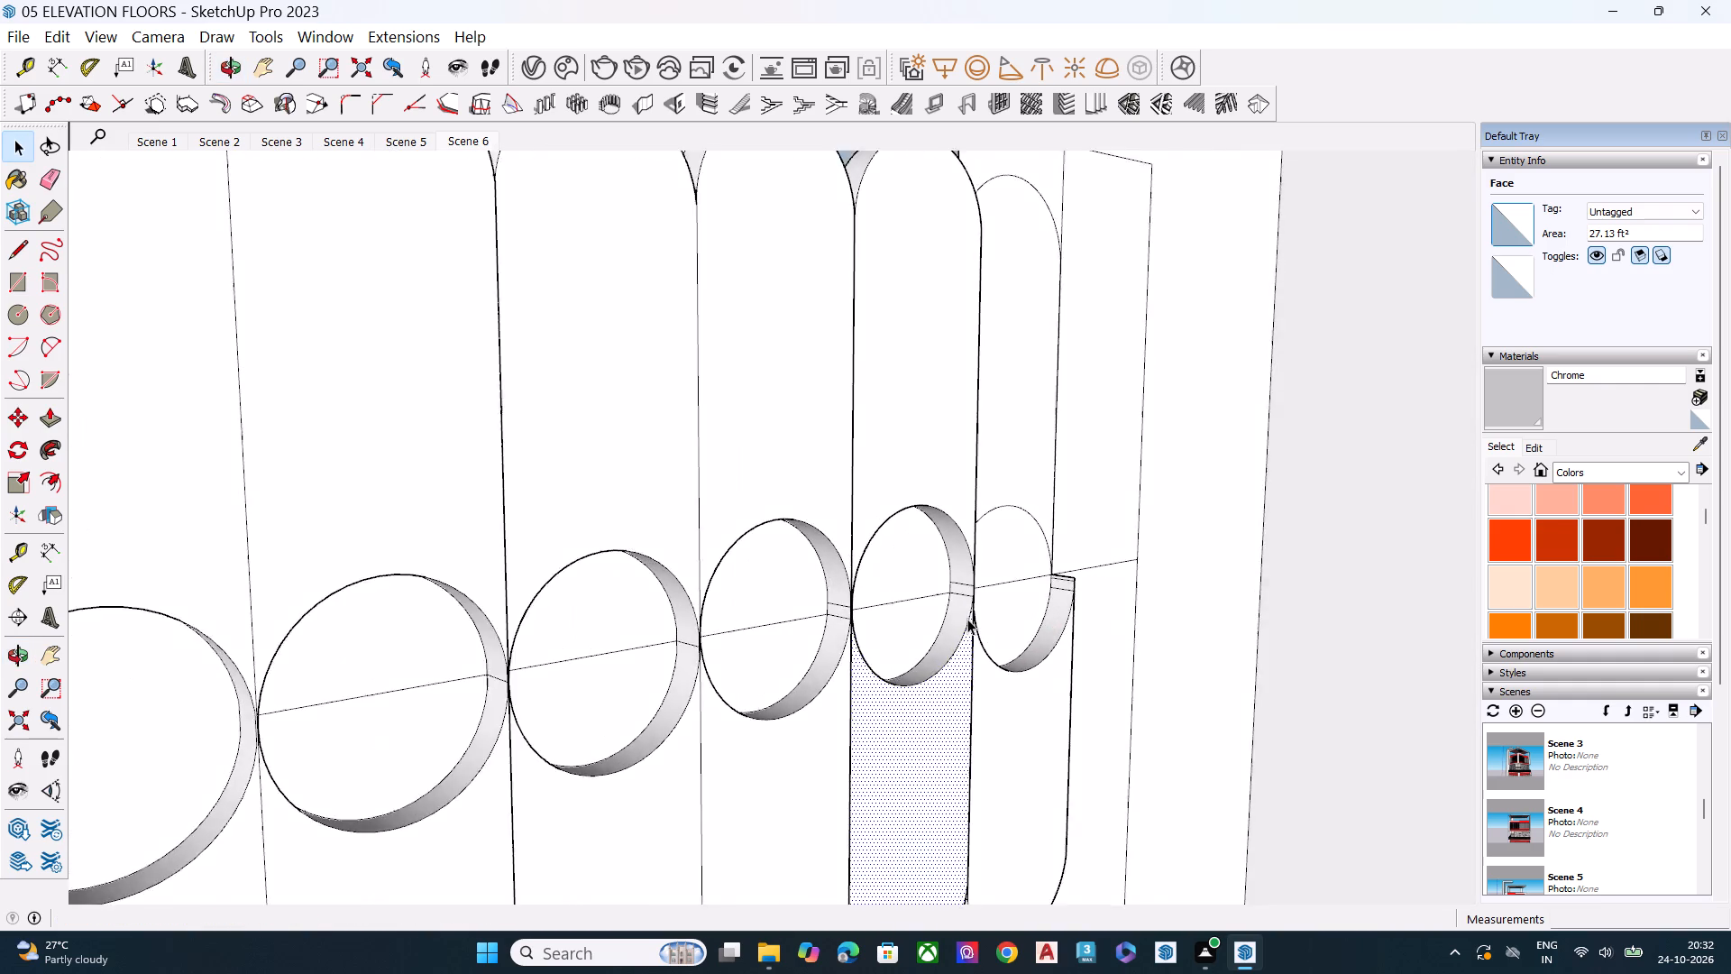
pyautogui.scroll(6, 967, 619)
pyautogui.scroll(-1, 967, 619)
pyautogui.scroll(1, 967, 619)
pyautogui.press('p')
pyautogui.click(977, 601)
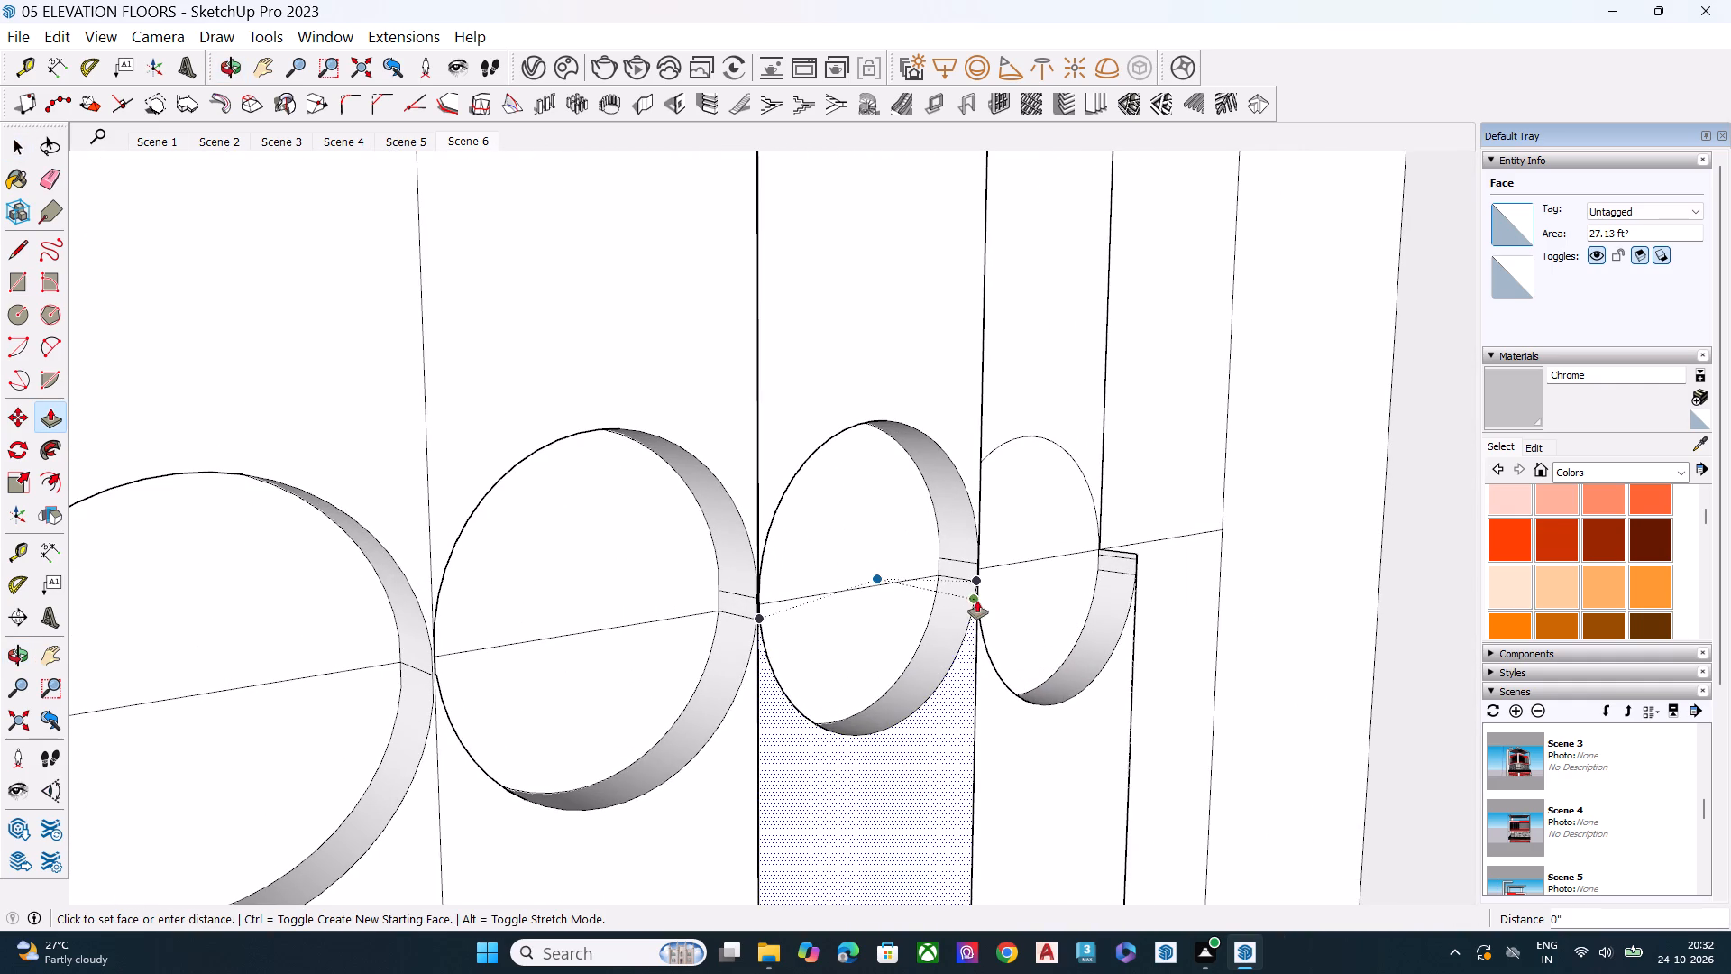
pyautogui.click(865, 583)
pyautogui.press('space')
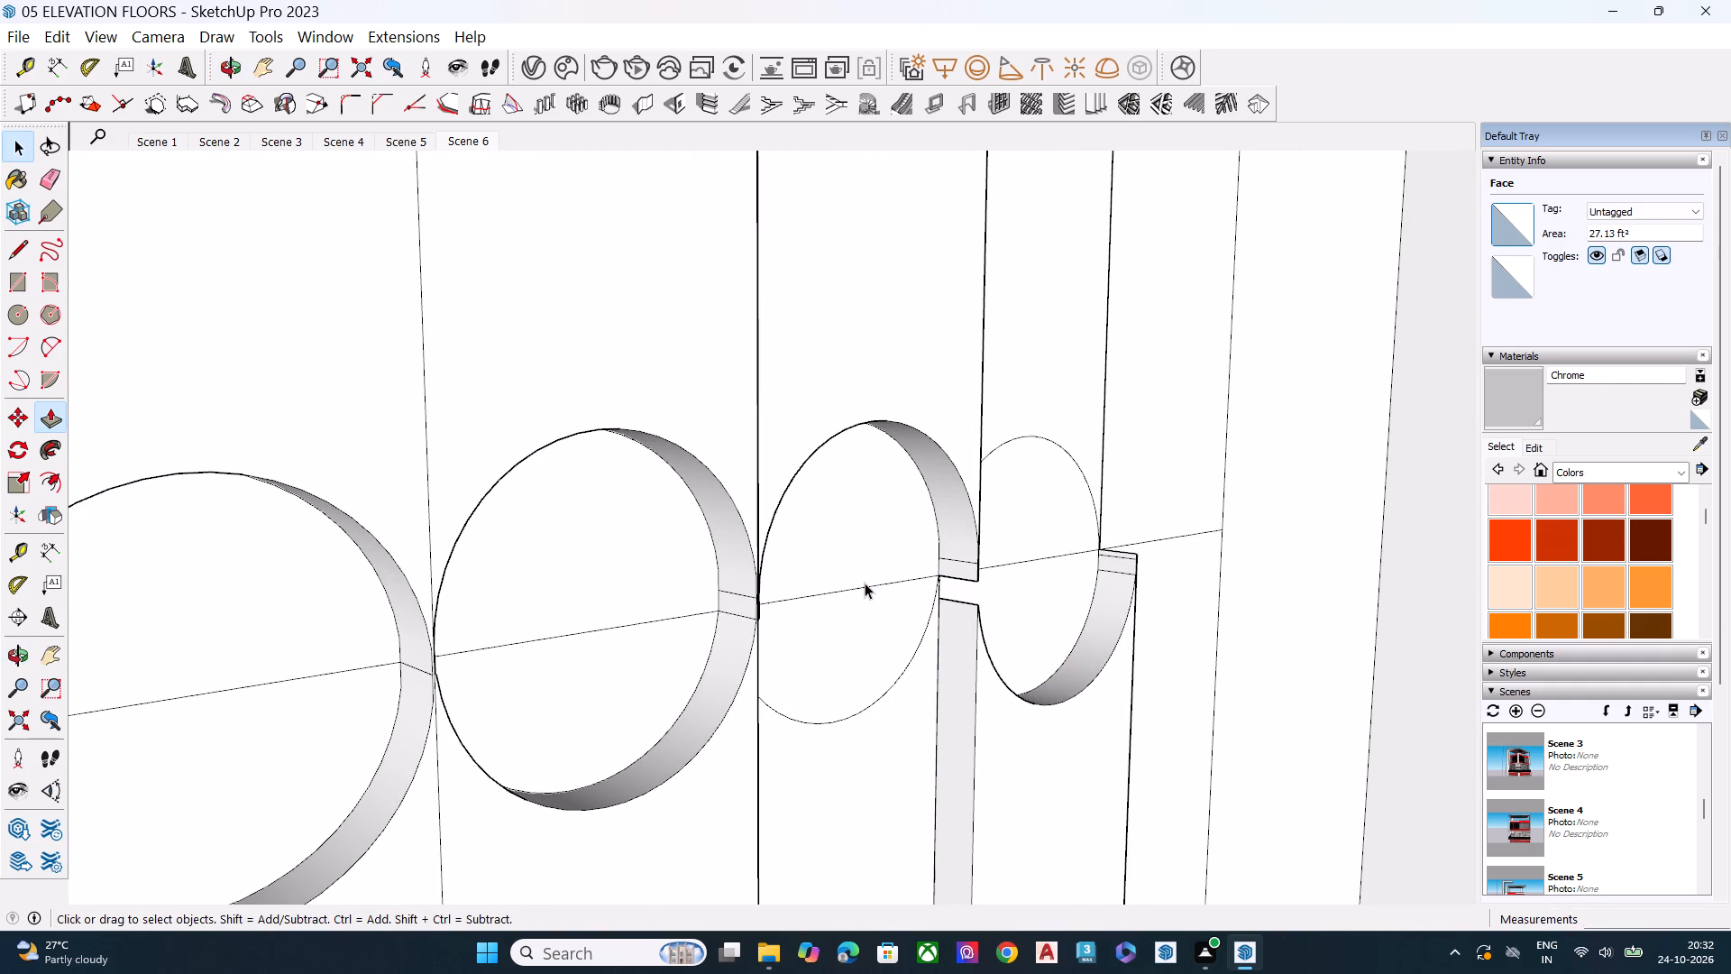
# Scale the small rim strip at the sixth column's recessed circle downward to meet the top edge of the side face below.
pyautogui.scroll(-9, 865, 583)
pyautogui.moveTo(1027, 694); pyautogui.dragTo(1168, 574, button='middle')
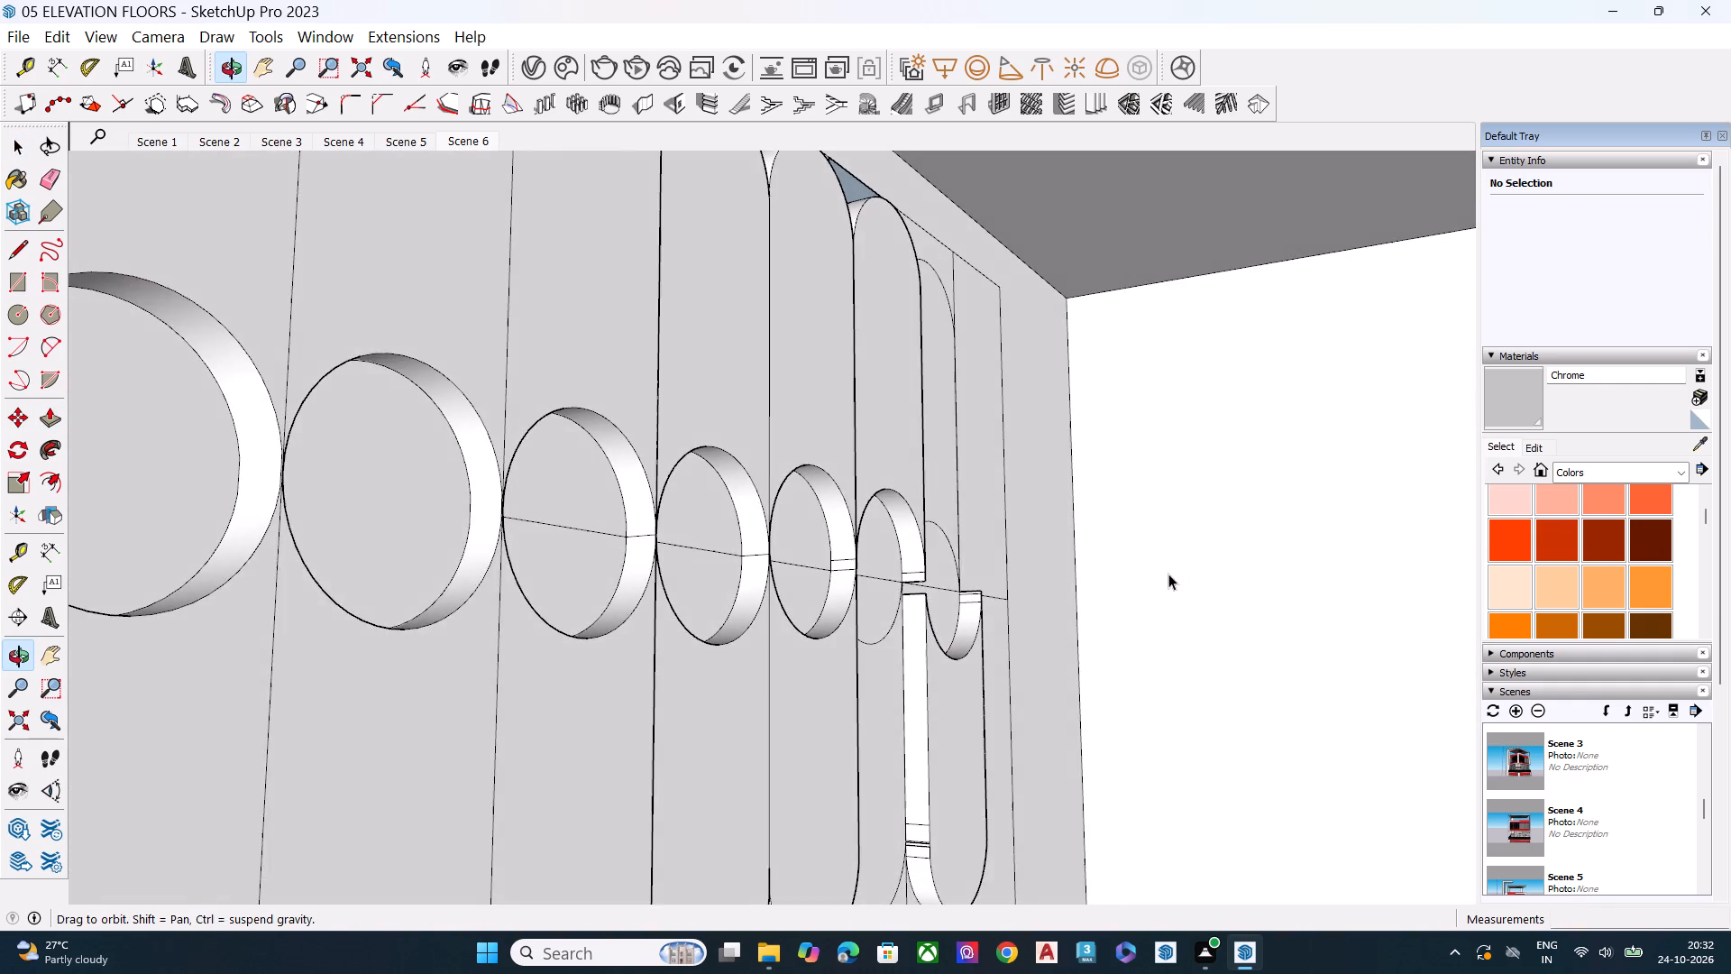
pyautogui.scroll(-7, 1168, 574)
pyautogui.scroll(12, 989, 588)
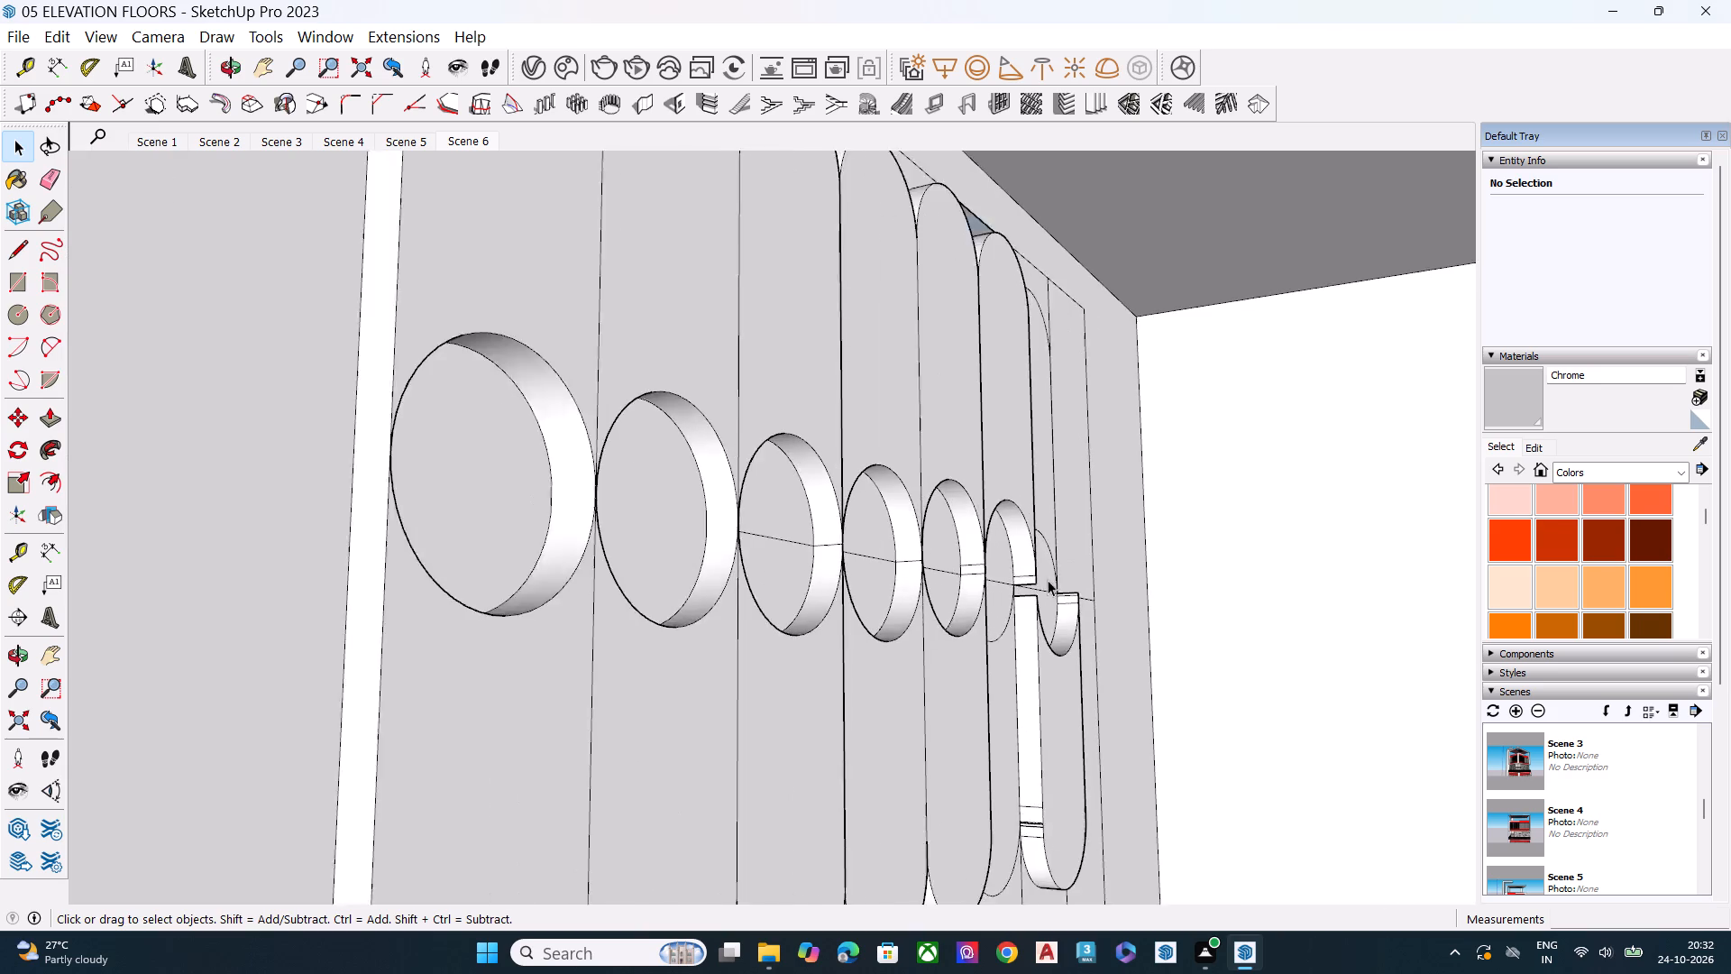
pyautogui.scroll(-1, 1049, 580)
pyautogui.scroll(18, 1048, 580)
pyautogui.scroll(-3, 1046, 565)
pyautogui.scroll(8, 1046, 565)
pyautogui.scroll(-3, 1040, 571)
pyautogui.scroll(3, 1040, 572)
pyautogui.scroll(-1, 1039, 574)
pyautogui.scroll(5, 1038, 574)
pyautogui.doubleClick(1039, 572)
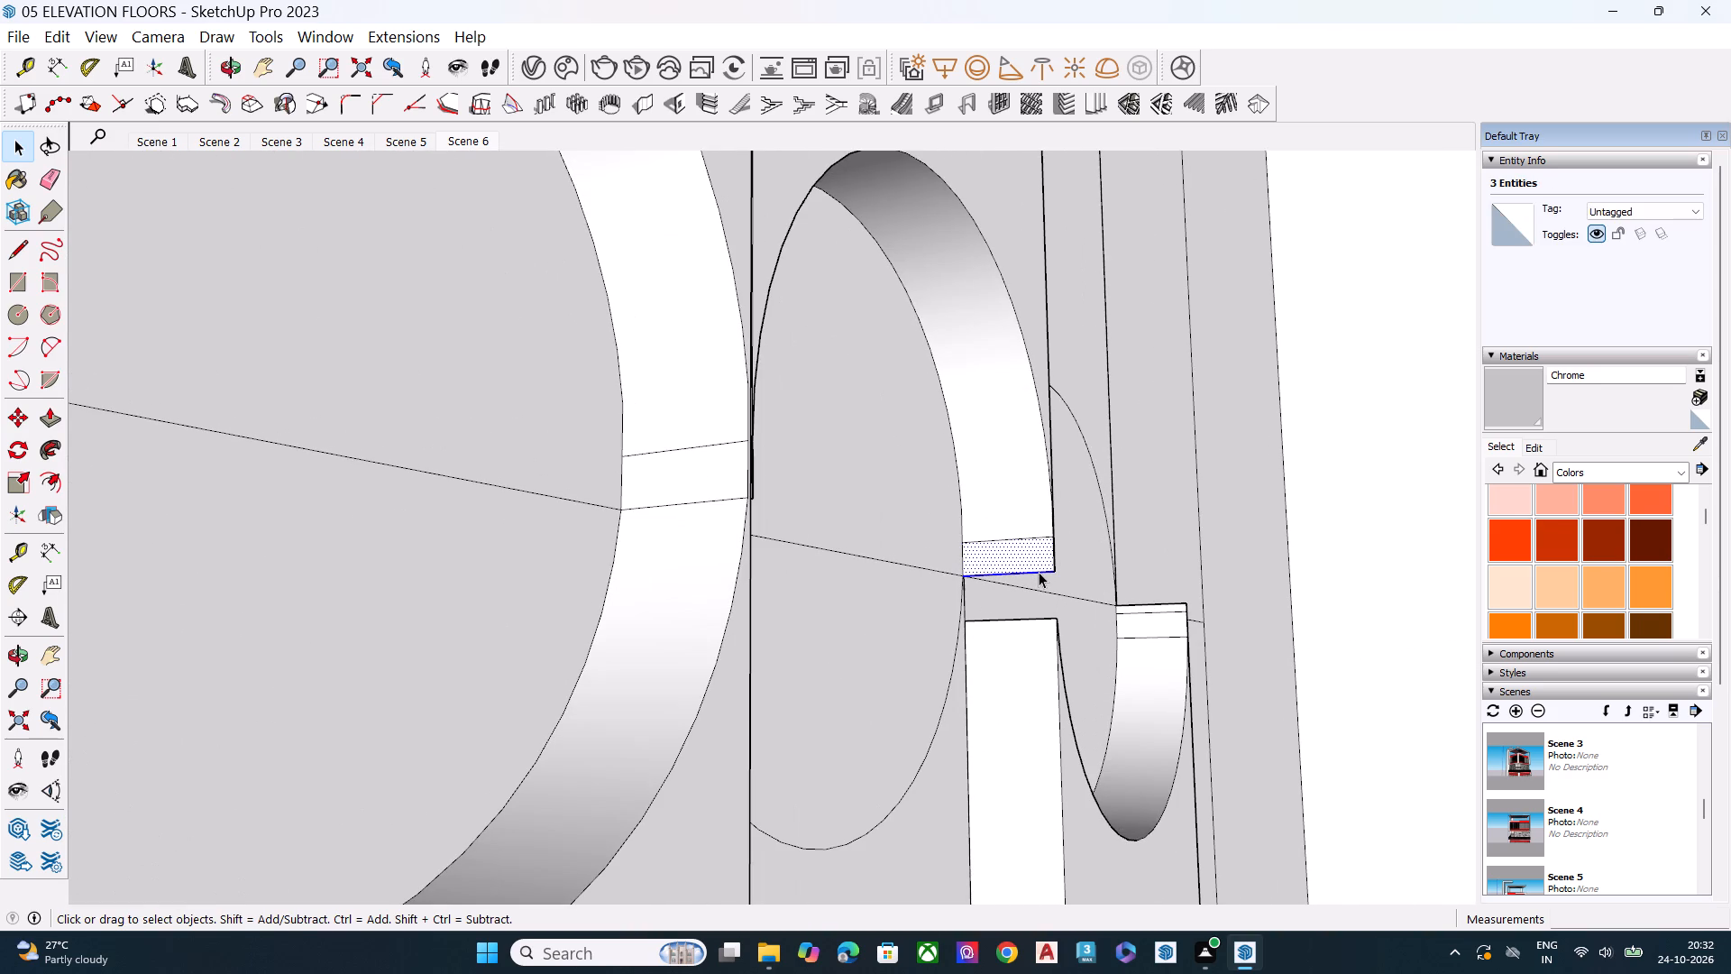
pyautogui.press('s')
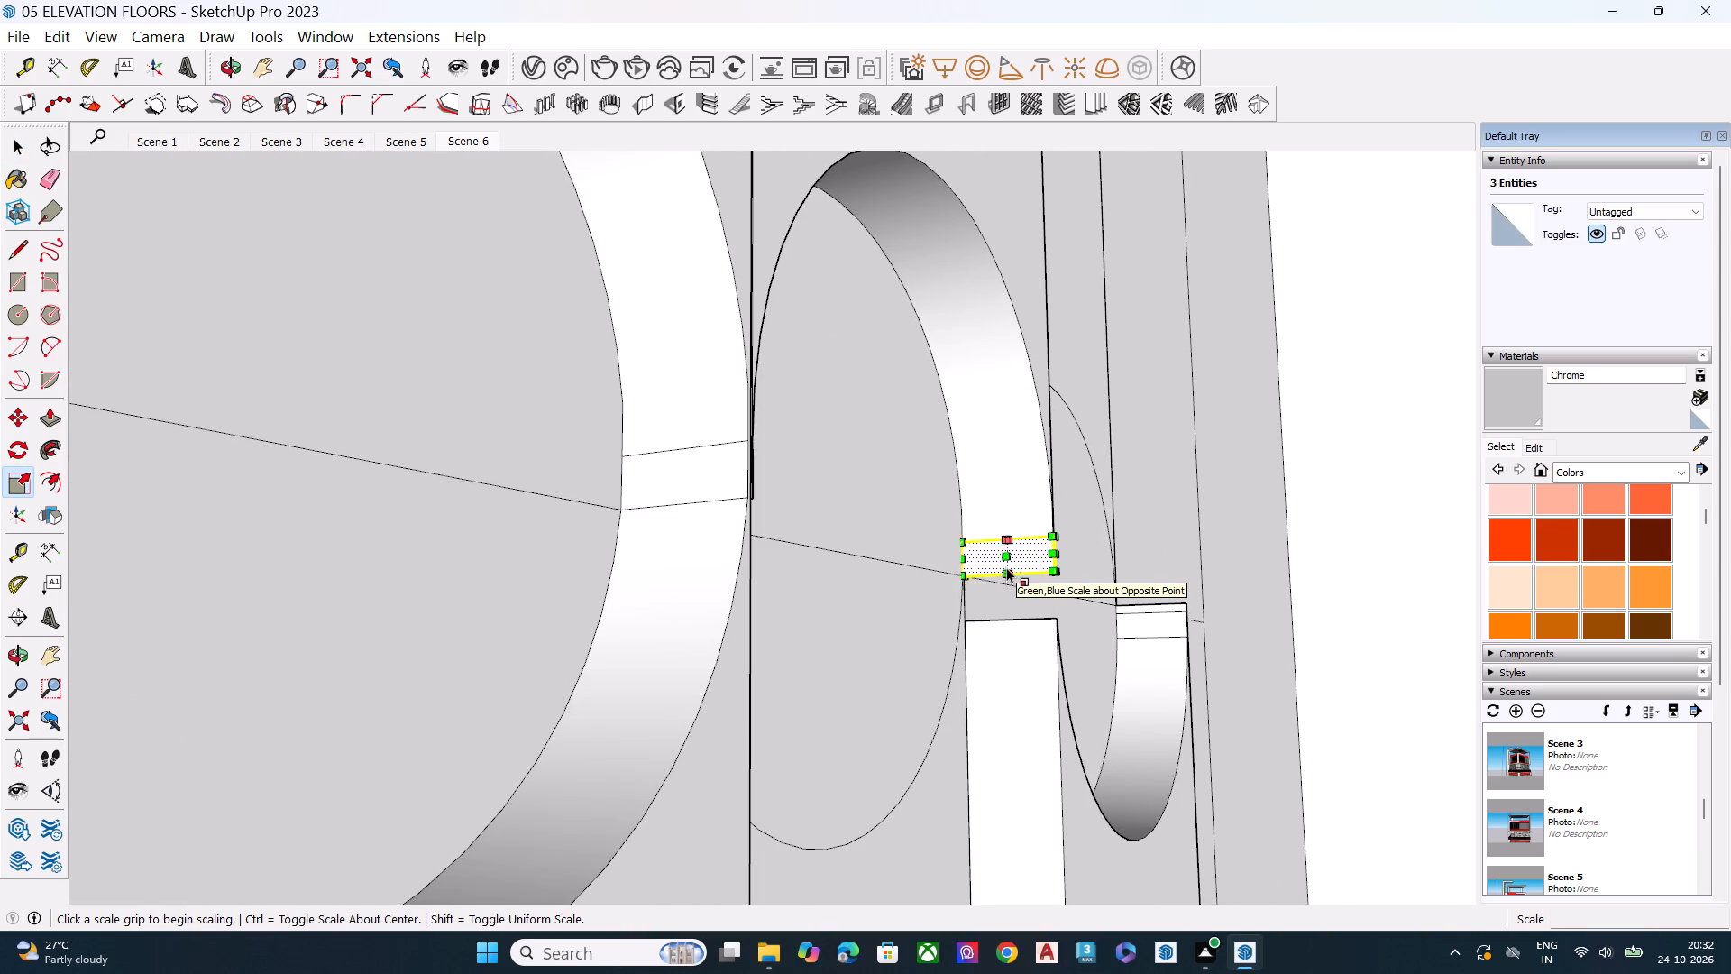
pyautogui.moveTo(992, 576); pyautogui.dragTo(811, 570, button='middle')
pyautogui.scroll(8, 875, 568)
pyautogui.scroll(7, 1084, 579)
pyautogui.scroll(-1, 1083, 575)
pyautogui.scroll(2, 1083, 575)
pyautogui.click(1068, 553)
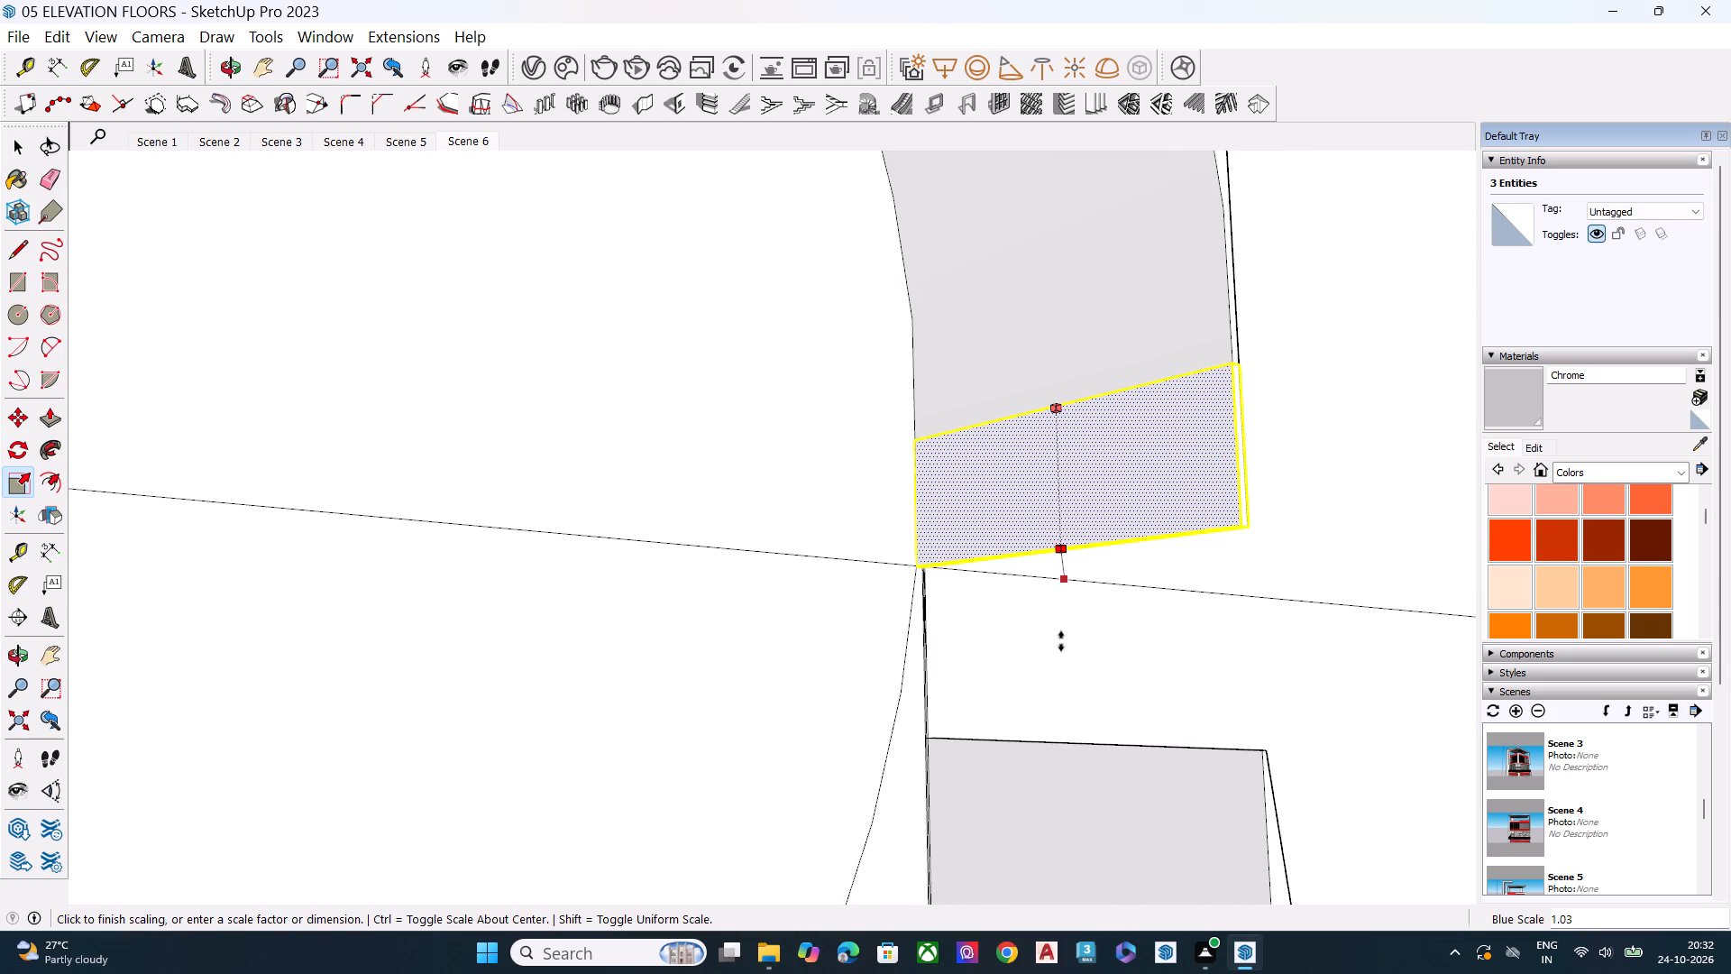
pyautogui.click(1072, 743)
pyautogui.press('space')
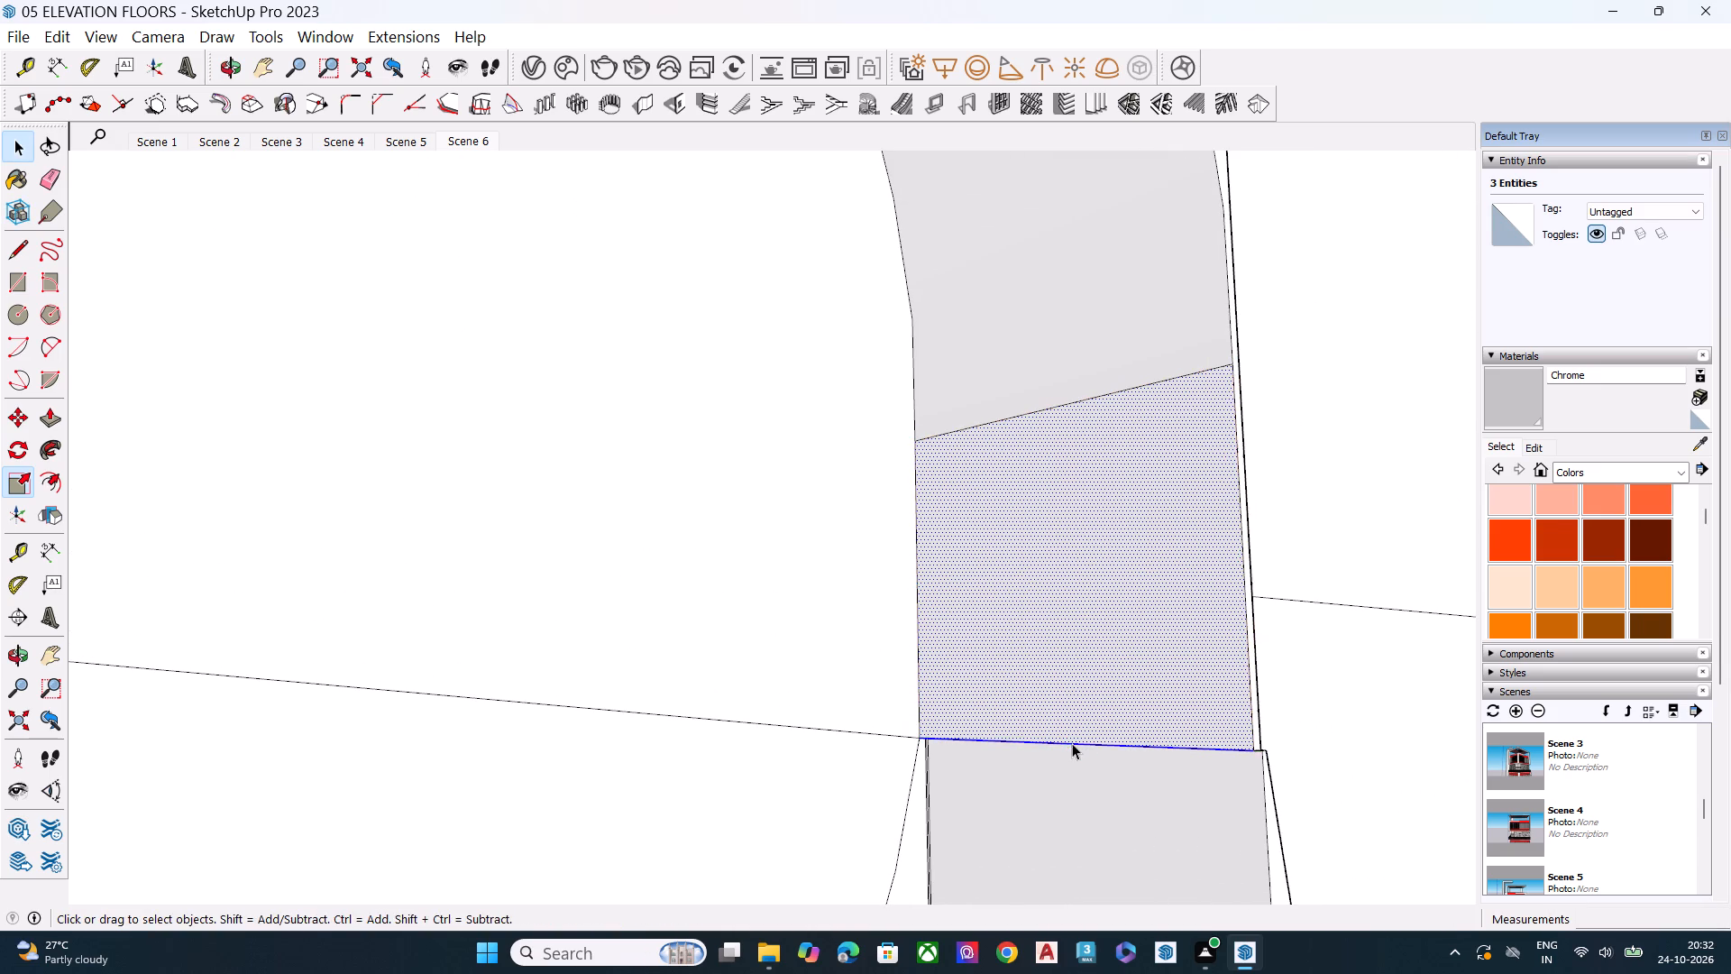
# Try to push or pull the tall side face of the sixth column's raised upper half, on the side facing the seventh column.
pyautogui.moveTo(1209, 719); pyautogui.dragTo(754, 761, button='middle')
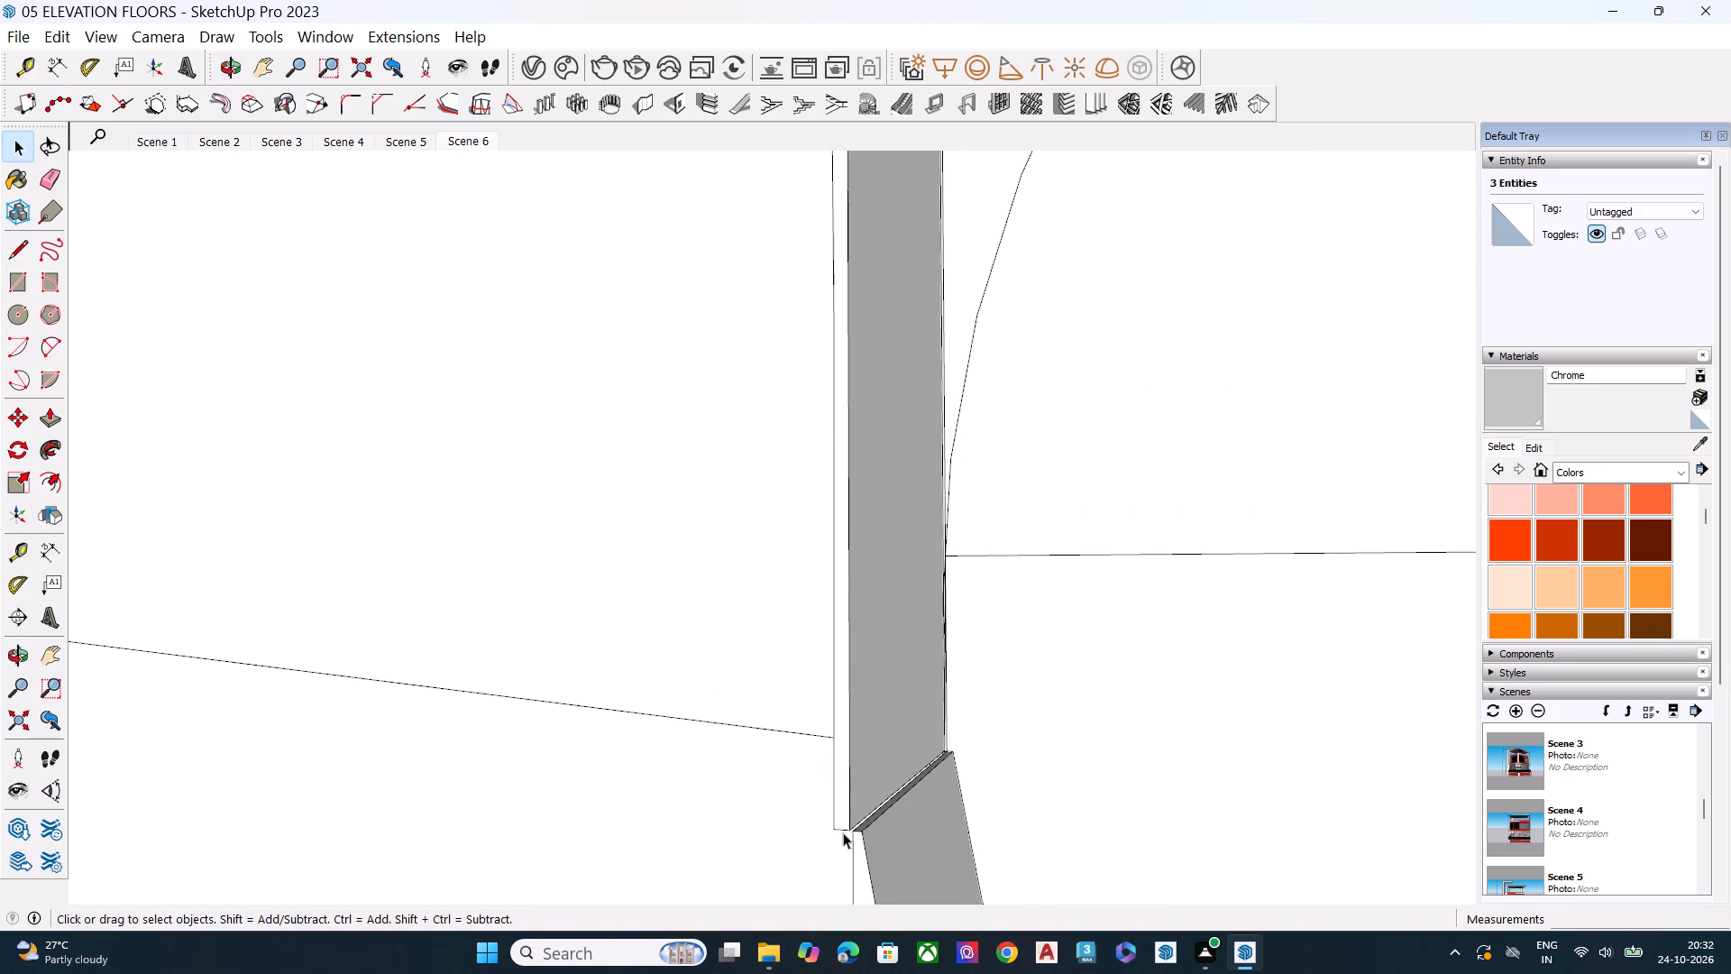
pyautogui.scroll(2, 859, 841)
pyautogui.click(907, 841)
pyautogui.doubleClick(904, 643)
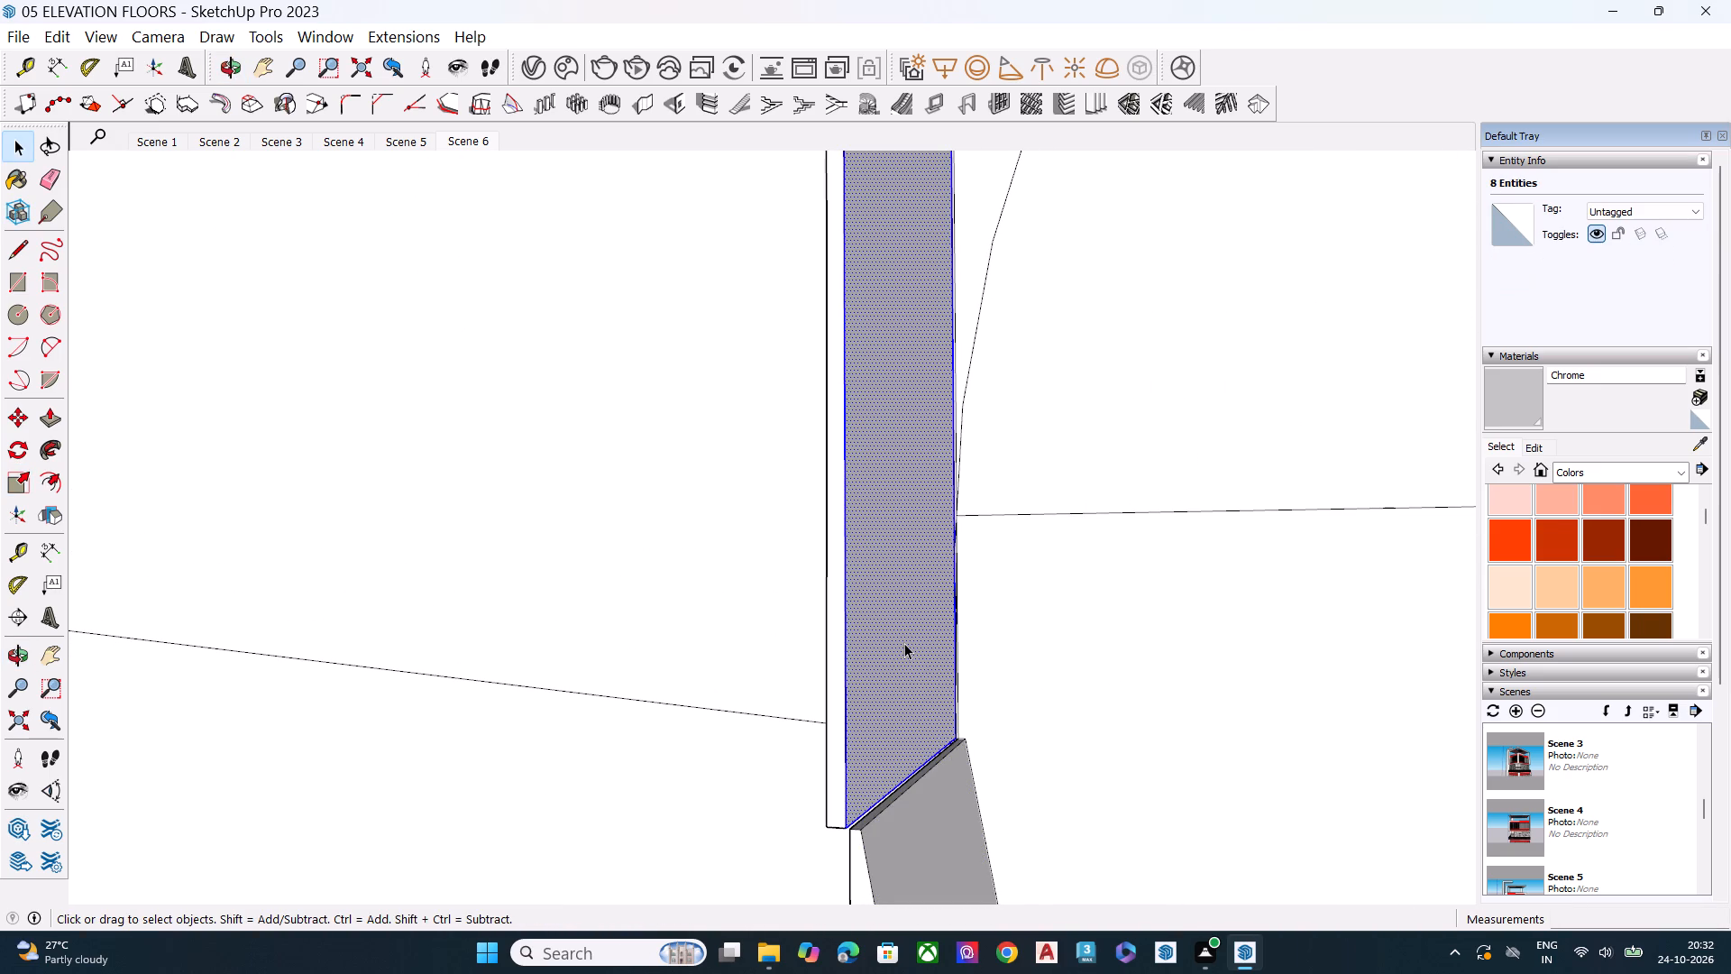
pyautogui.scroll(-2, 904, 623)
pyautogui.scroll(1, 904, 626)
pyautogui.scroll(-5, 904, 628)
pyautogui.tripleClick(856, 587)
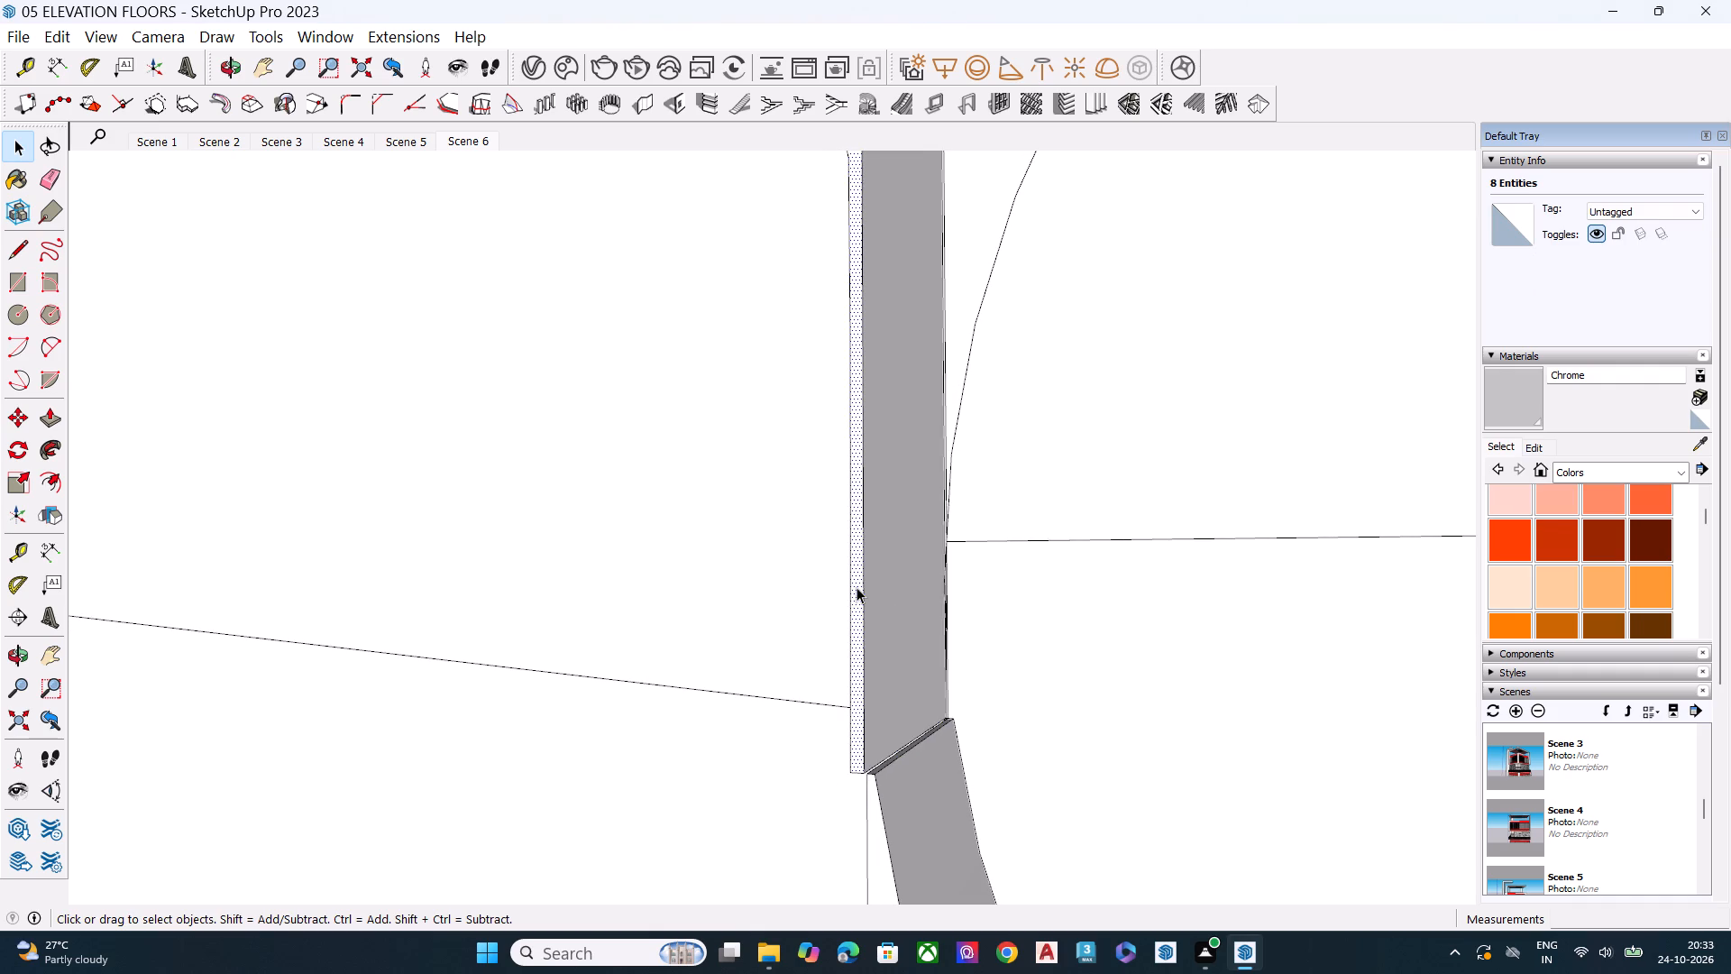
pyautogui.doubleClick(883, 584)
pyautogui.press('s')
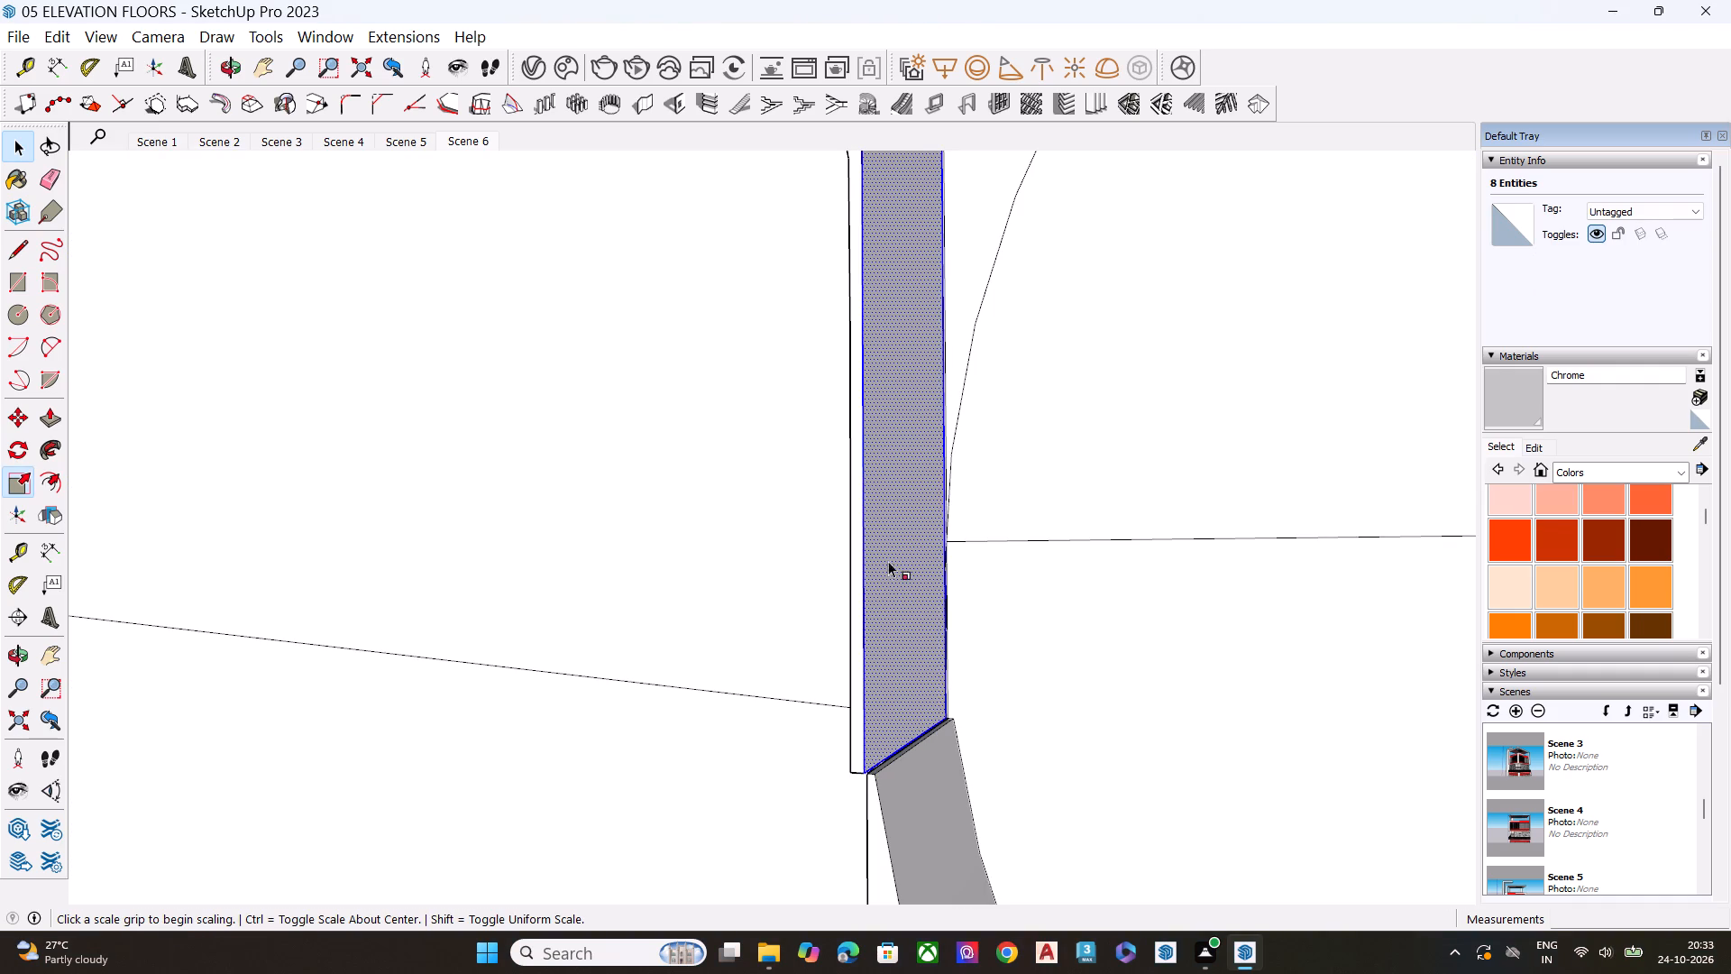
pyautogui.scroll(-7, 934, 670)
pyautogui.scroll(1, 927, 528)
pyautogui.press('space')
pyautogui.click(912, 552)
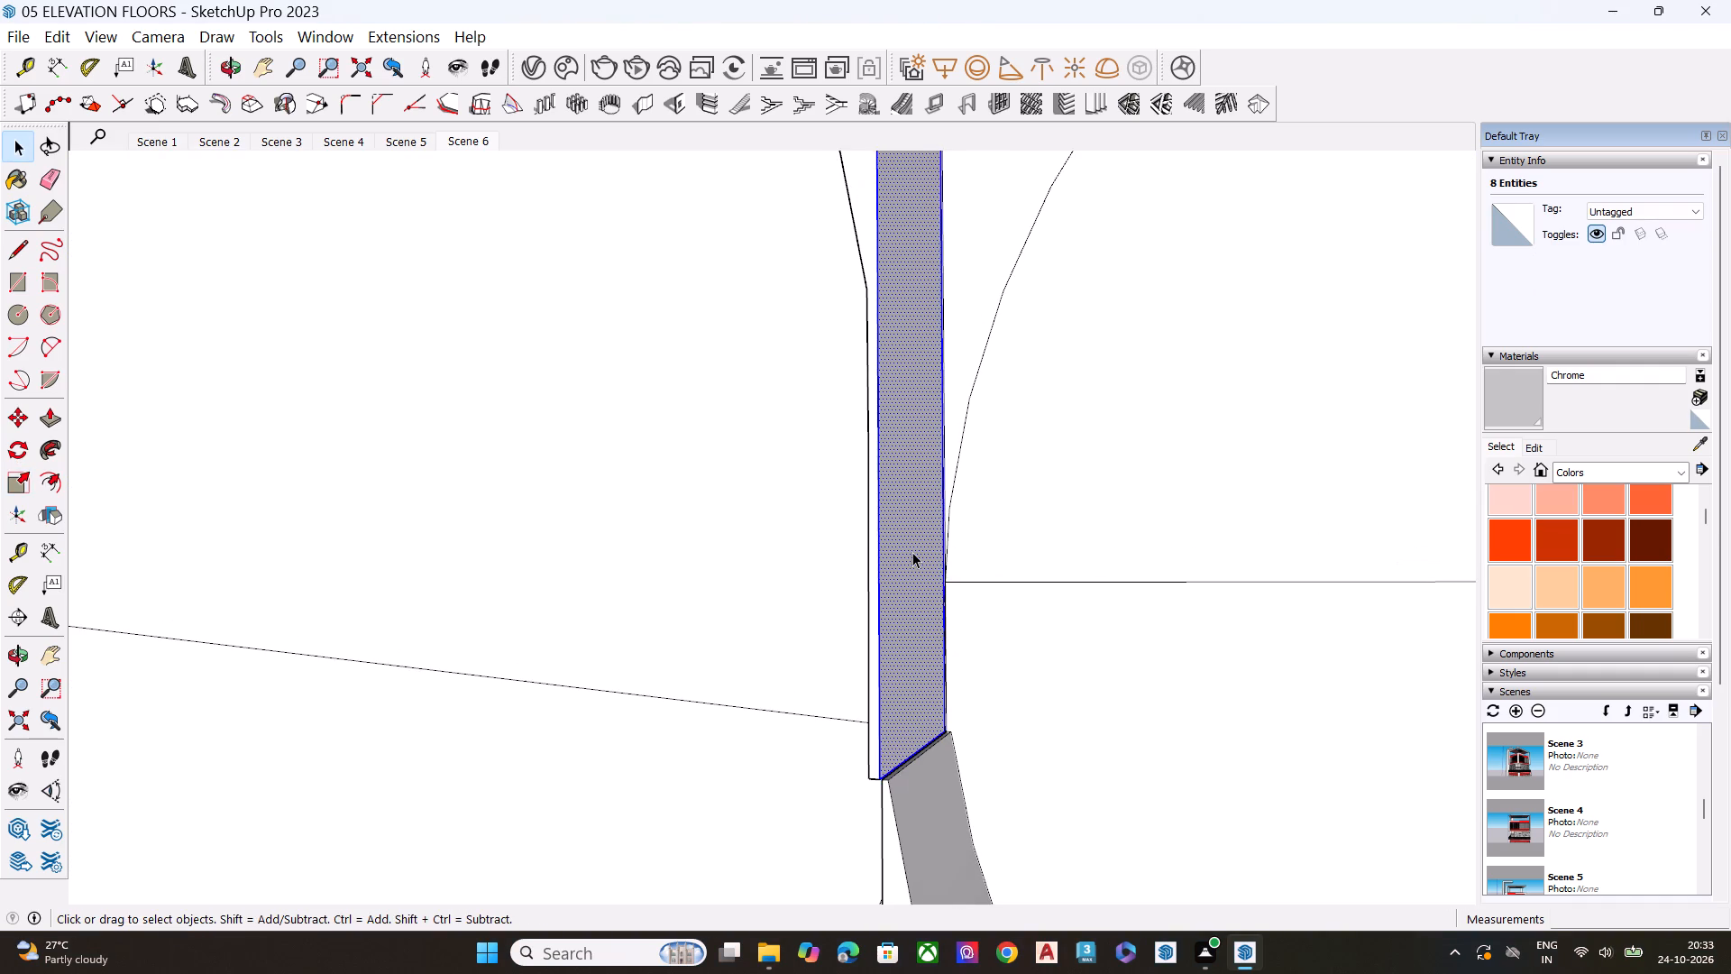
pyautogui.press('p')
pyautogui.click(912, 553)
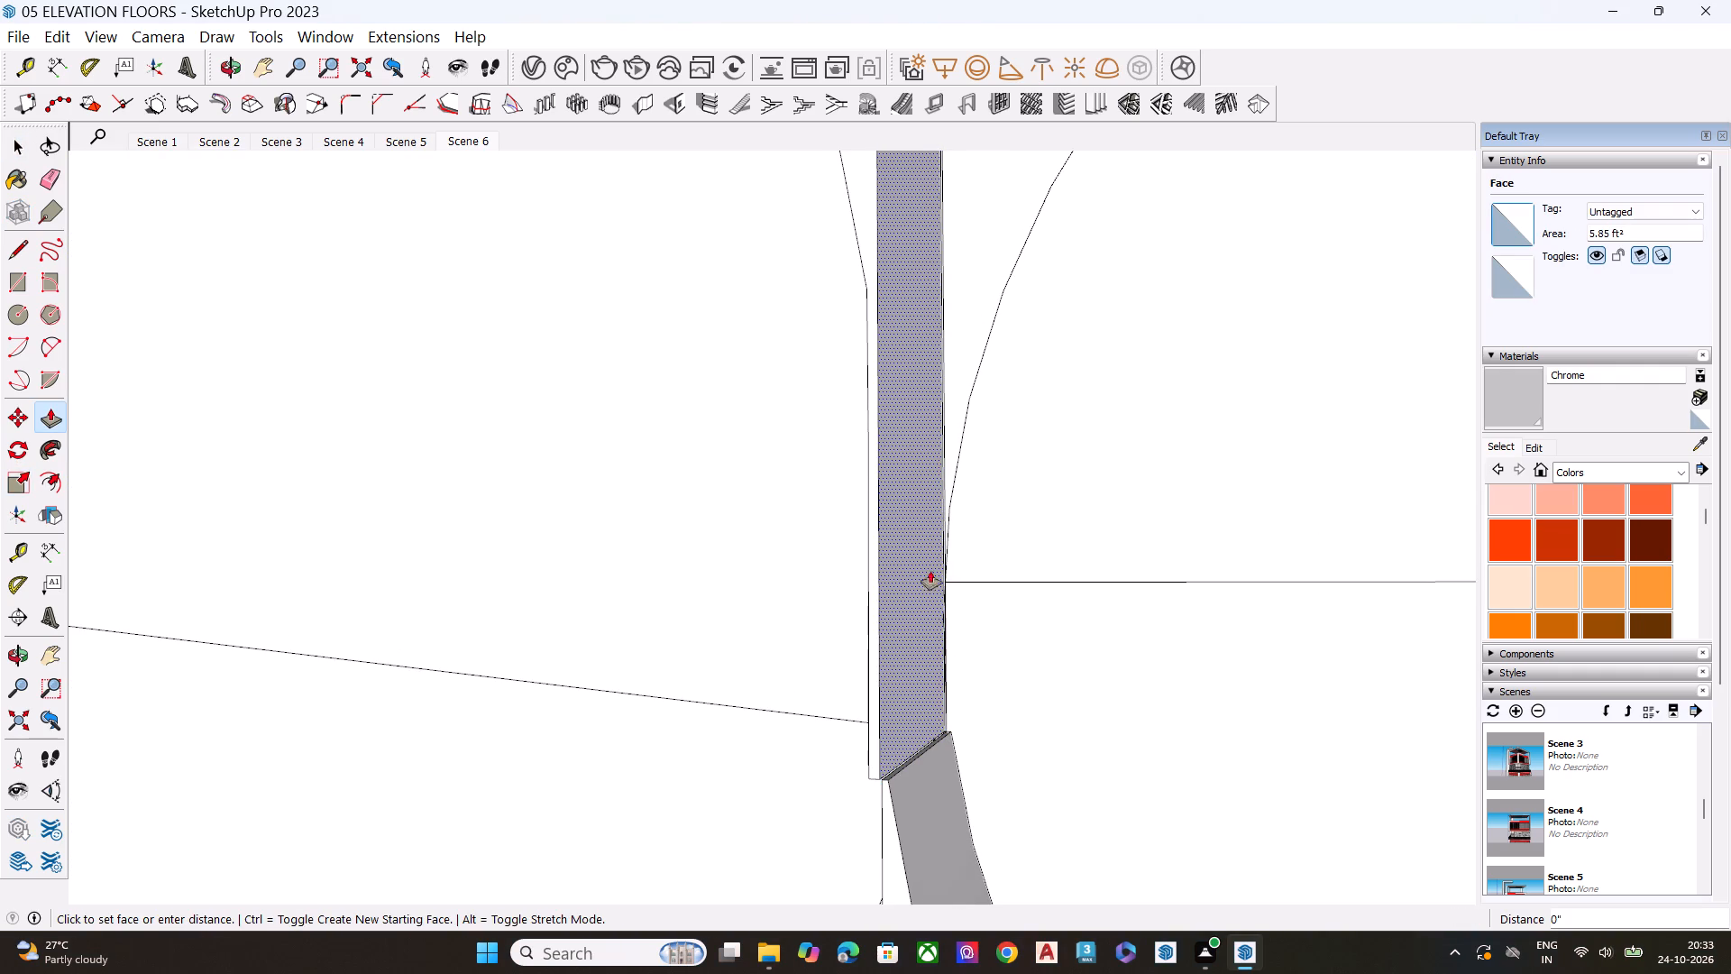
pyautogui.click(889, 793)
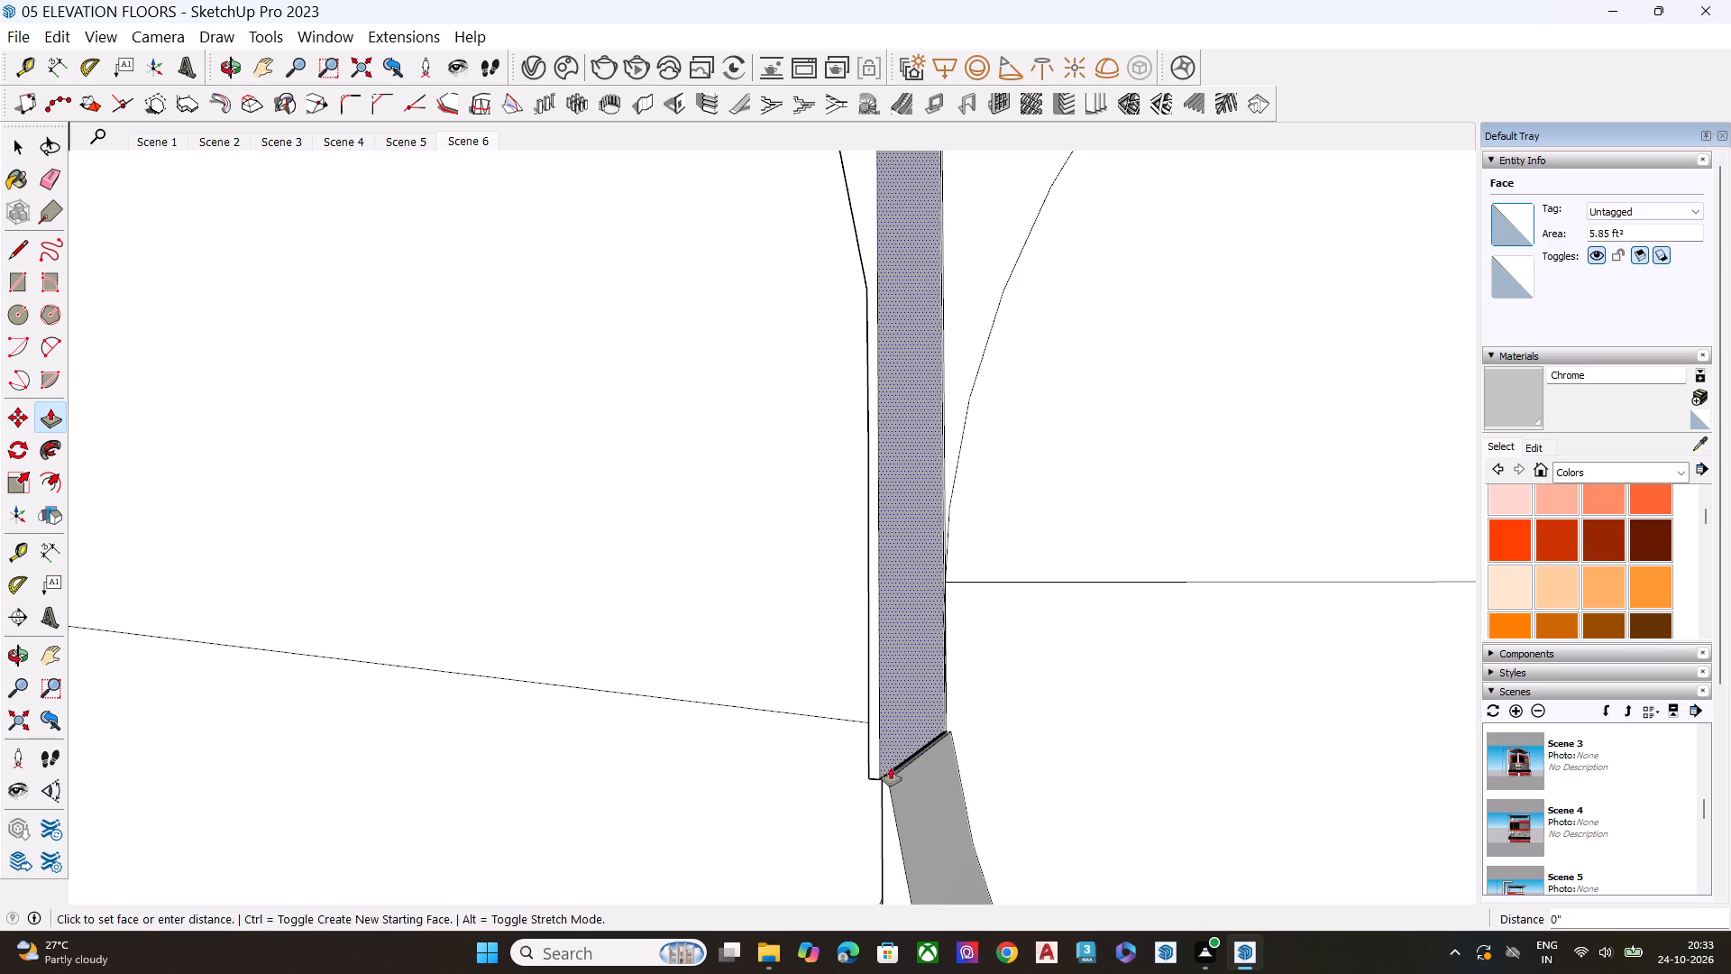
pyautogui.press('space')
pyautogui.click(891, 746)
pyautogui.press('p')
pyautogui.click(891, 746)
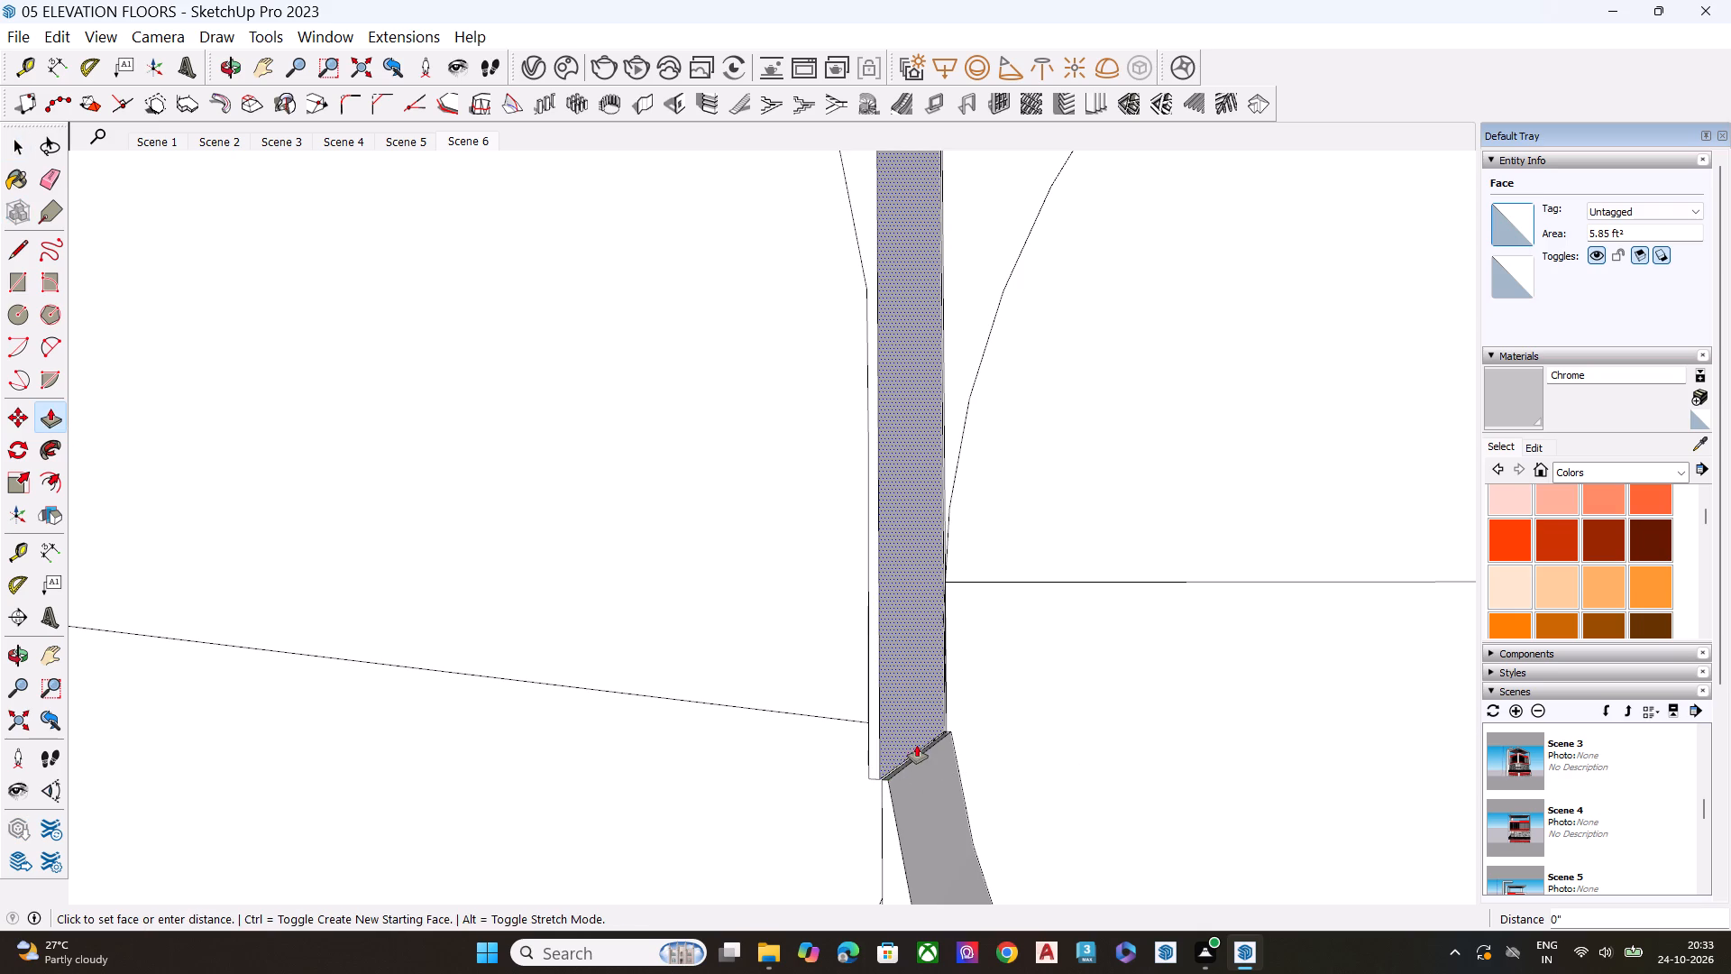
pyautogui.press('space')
# Examine the whole side-wall panel, comparing the sixth and seventh columns' raised halves and recessed circles with the completed columns.
pyautogui.scroll(-6, 917, 745)
pyautogui.moveTo(891, 757); pyautogui.dragTo(1315, 680, button='middle')
pyautogui.scroll(-4, 1027, 620)
pyautogui.scroll(1, 1027, 620)
pyautogui.scroll(-2, 1027, 620)
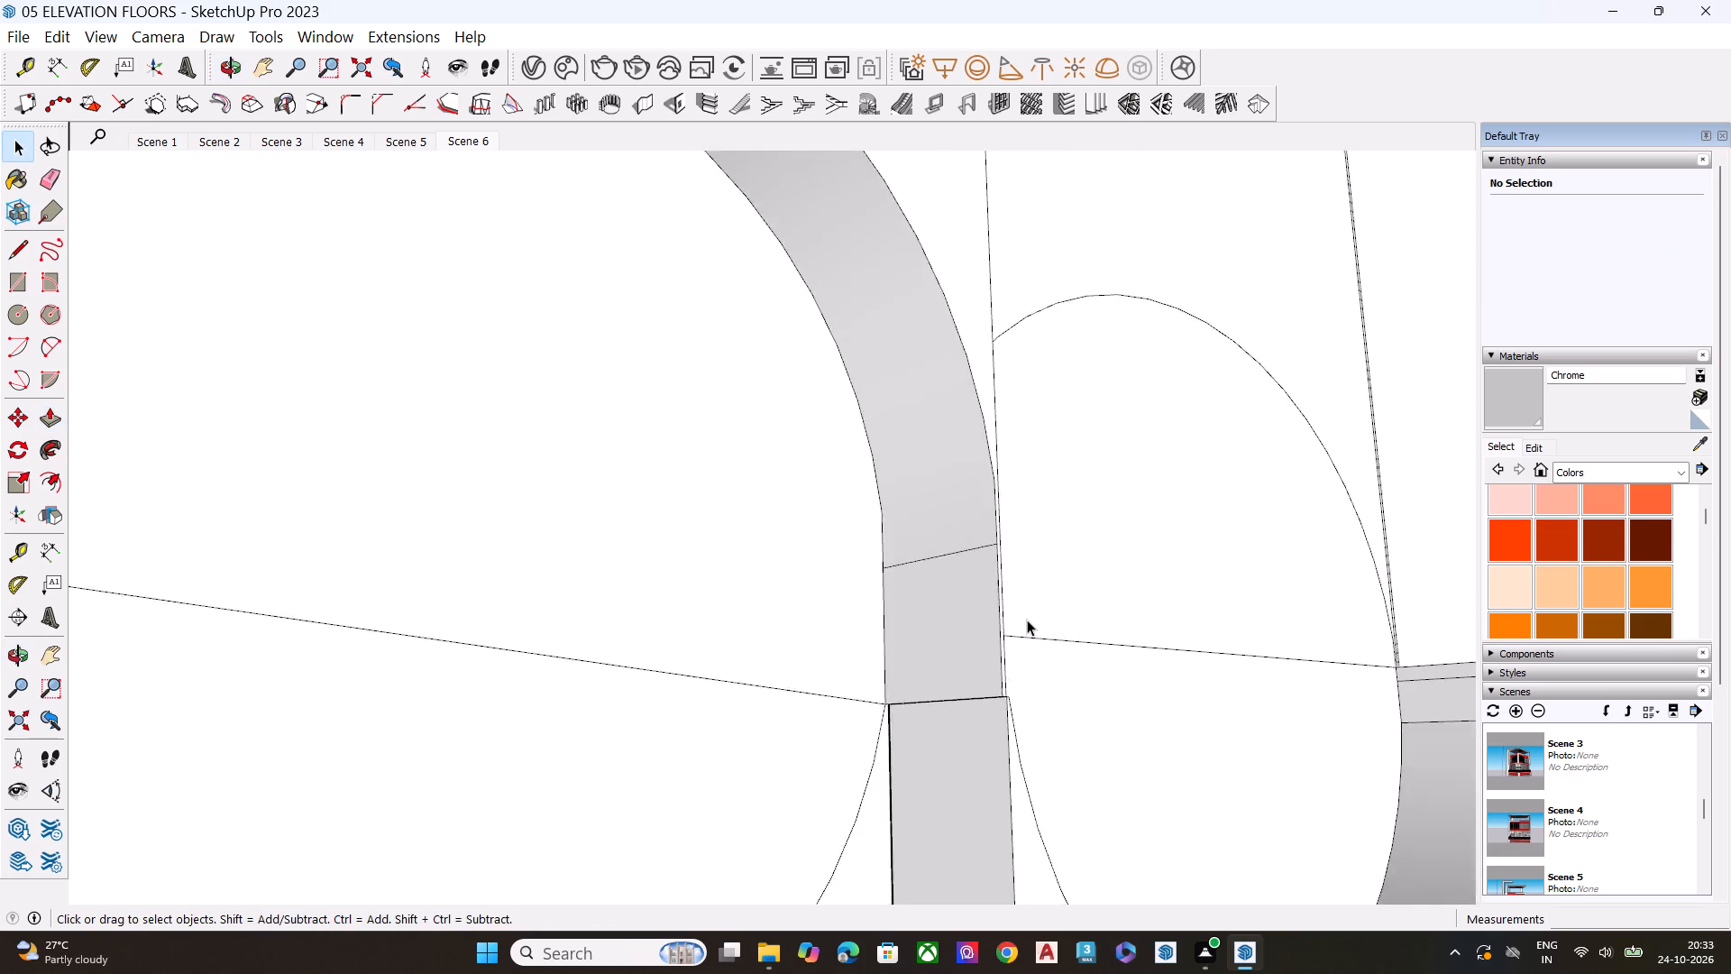
pyautogui.scroll(-20, 1027, 620)
pyautogui.scroll(-6, 1027, 620)
pyautogui.scroll(1, 1237, 624)
pyautogui.scroll(-10, 1237, 624)
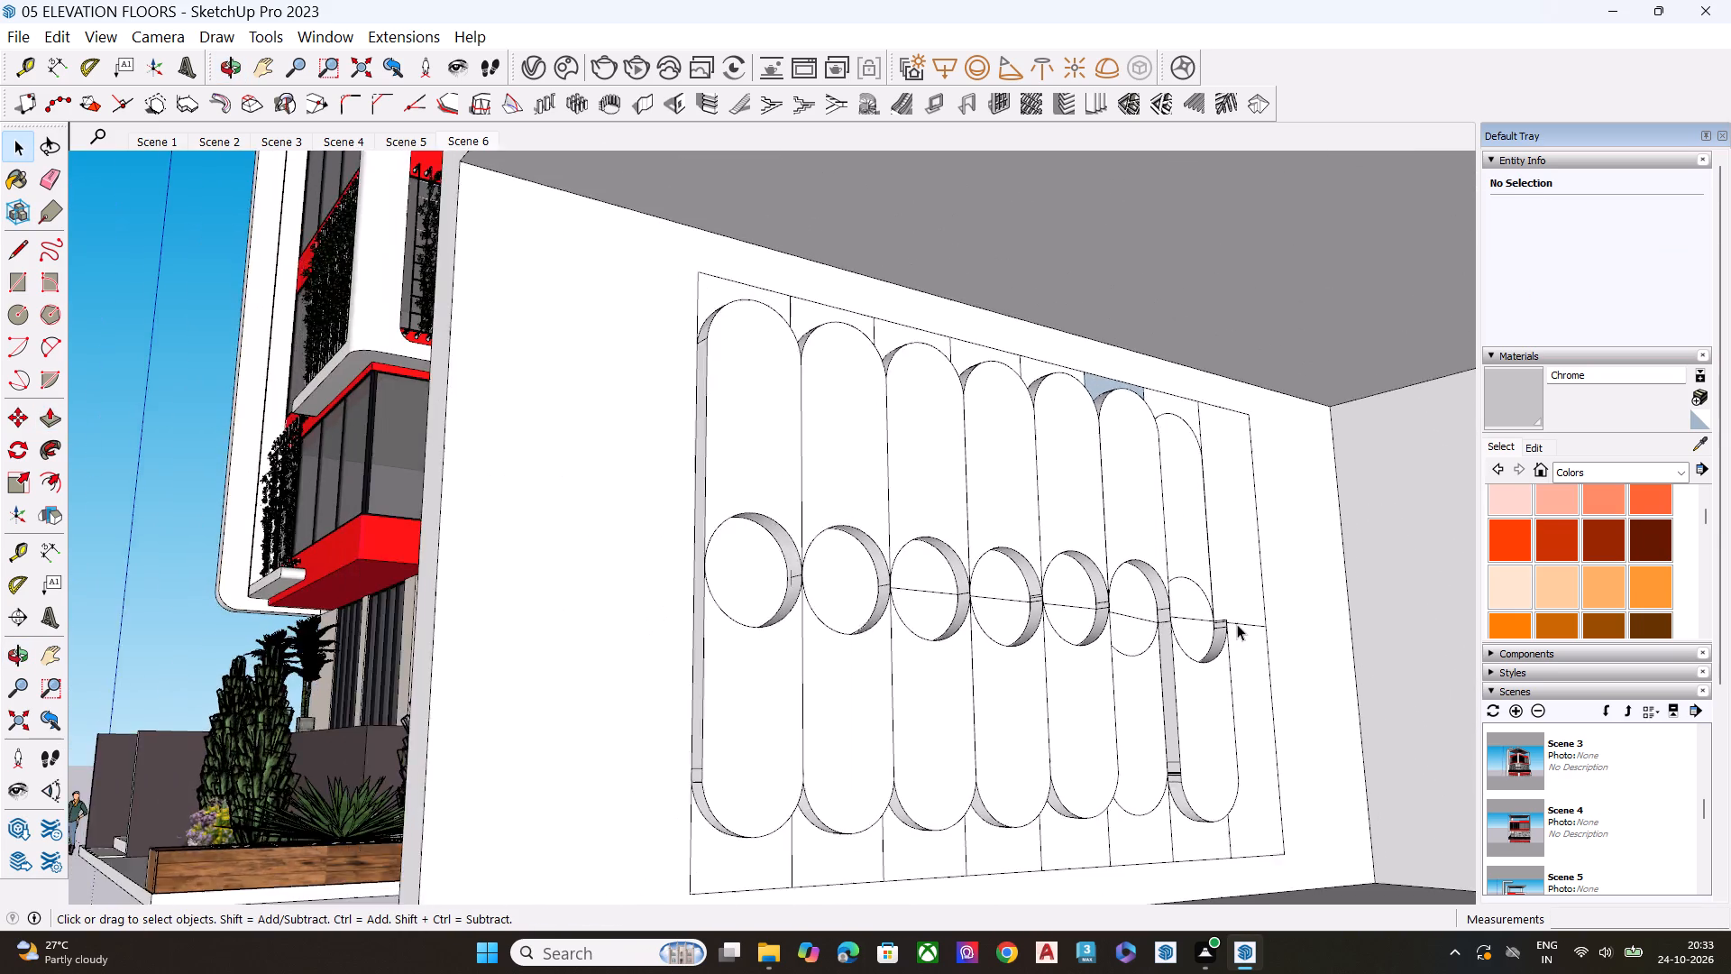
pyautogui.scroll(-10, 1237, 624)
pyautogui.moveTo(1195, 674); pyautogui.dragTo(1215, 758, button='middle')
pyautogui.scroll(1, 1215, 758)
pyautogui.scroll(-1, 1215, 758)
pyautogui.scroll(10, 1215, 758)
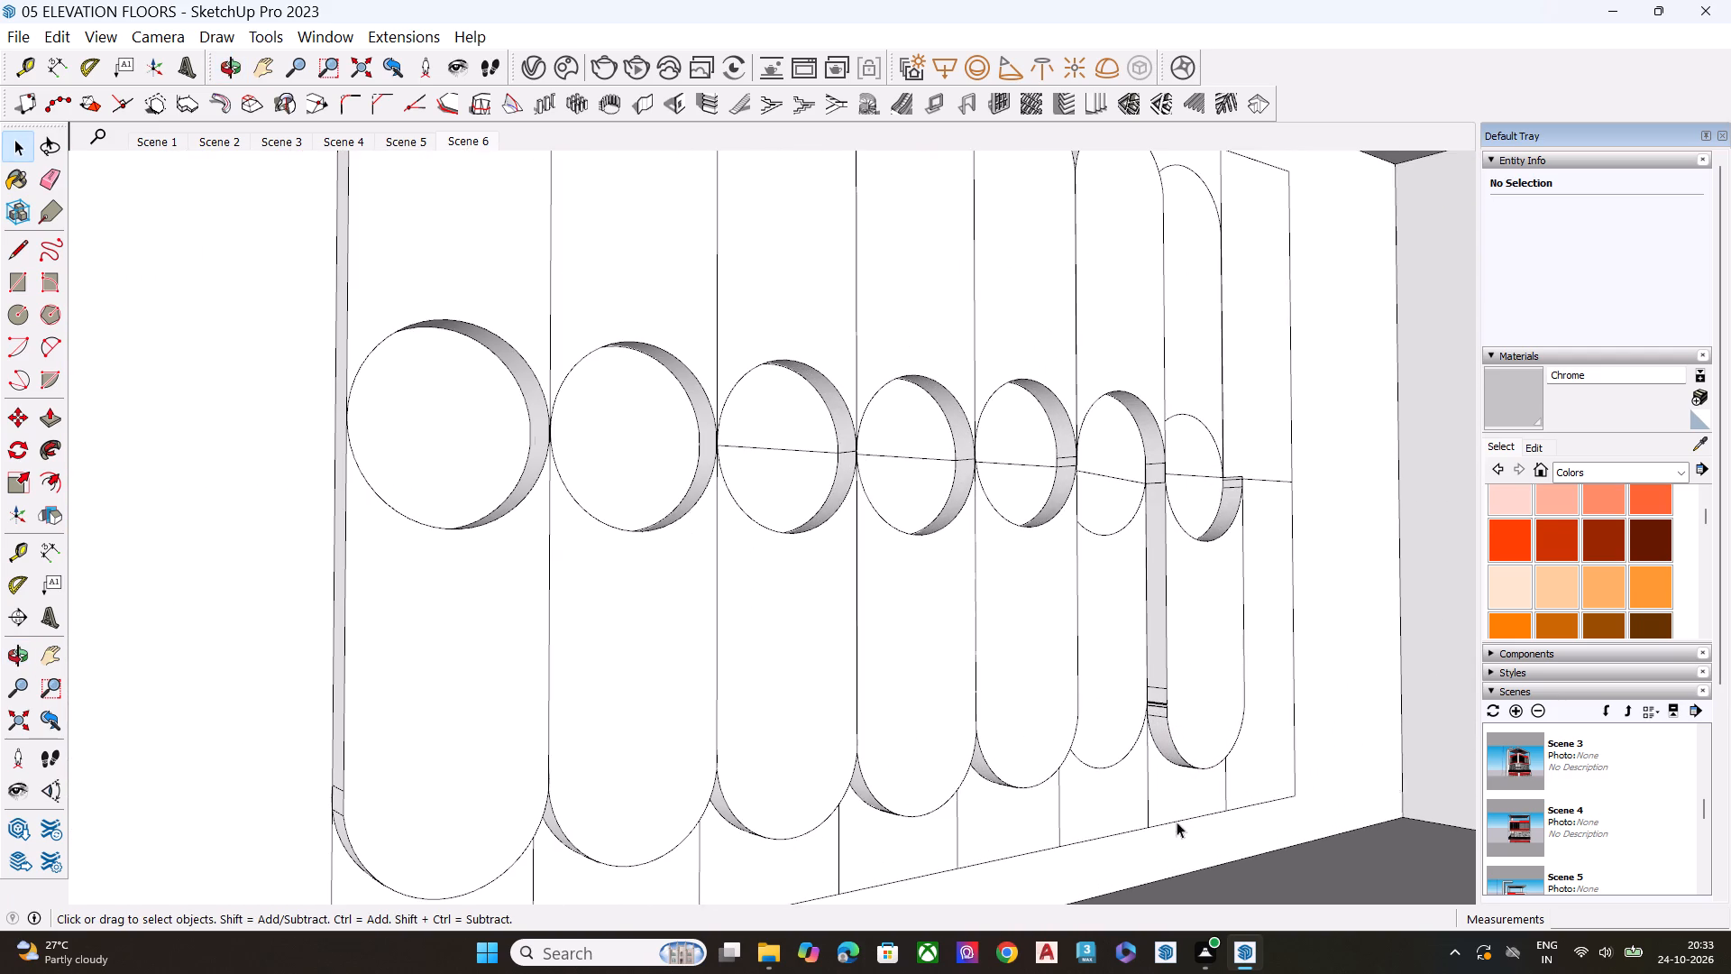
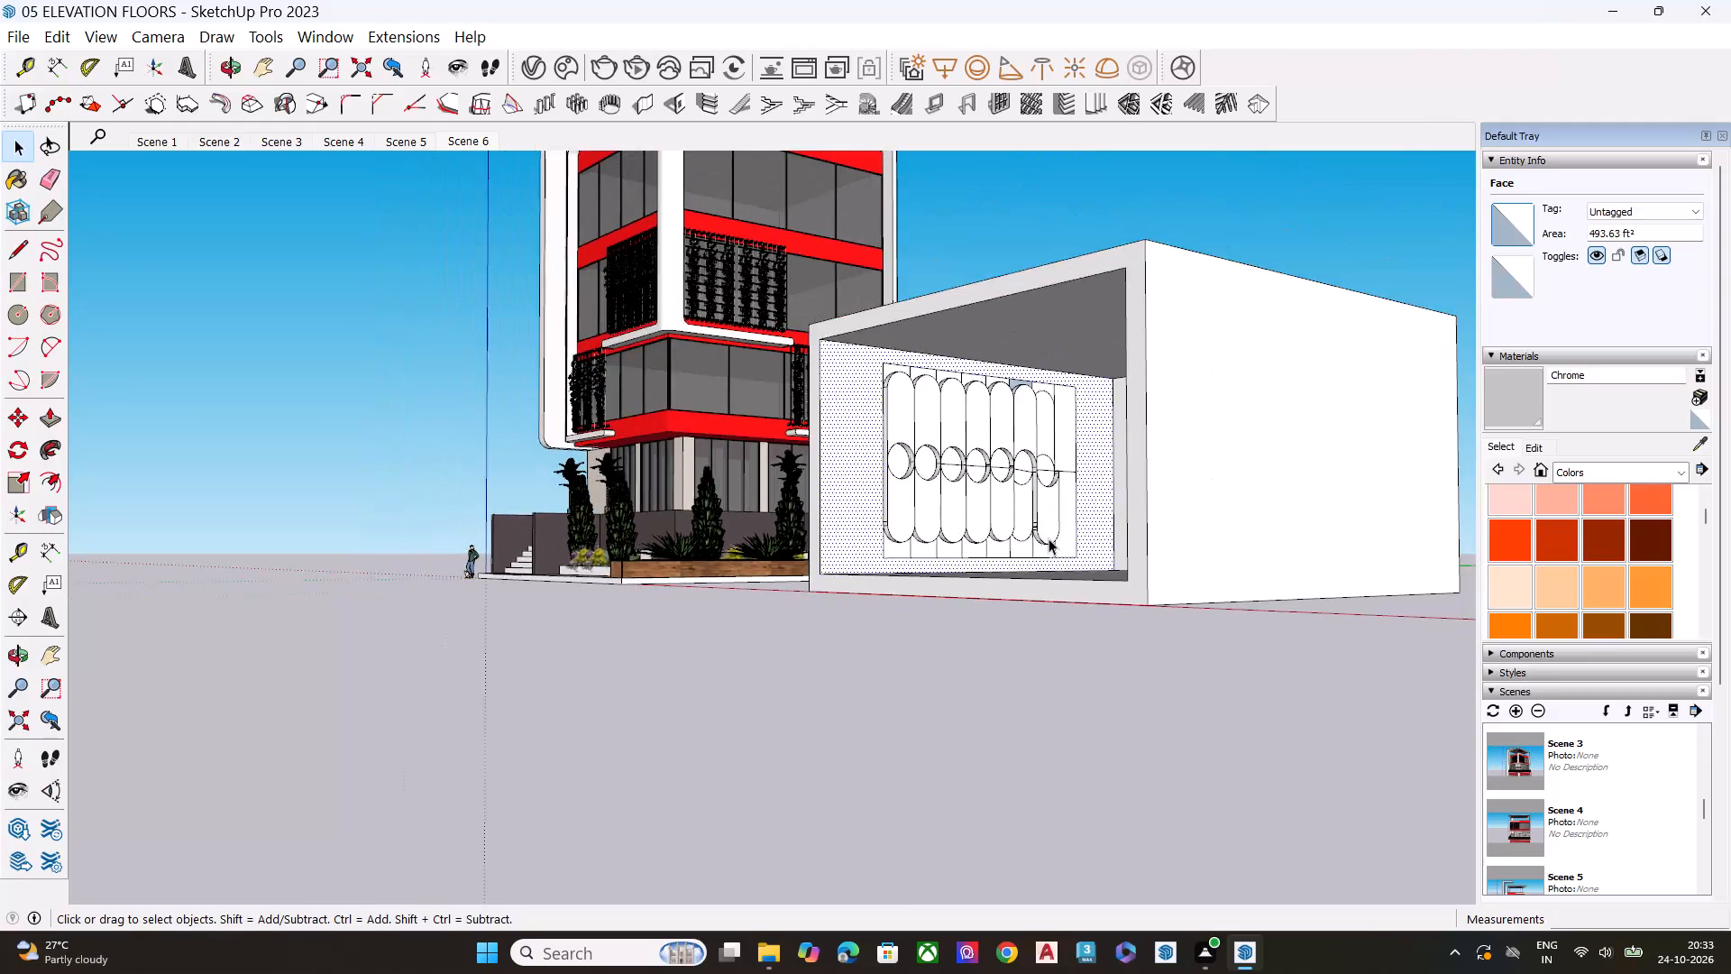
# Delete the entire hollow, open-fronted box beside the tower, including its side-wall panel with the raised columns.
pyautogui.moveTo(952, 527); pyautogui.dragTo(1291, 719, button='middle')
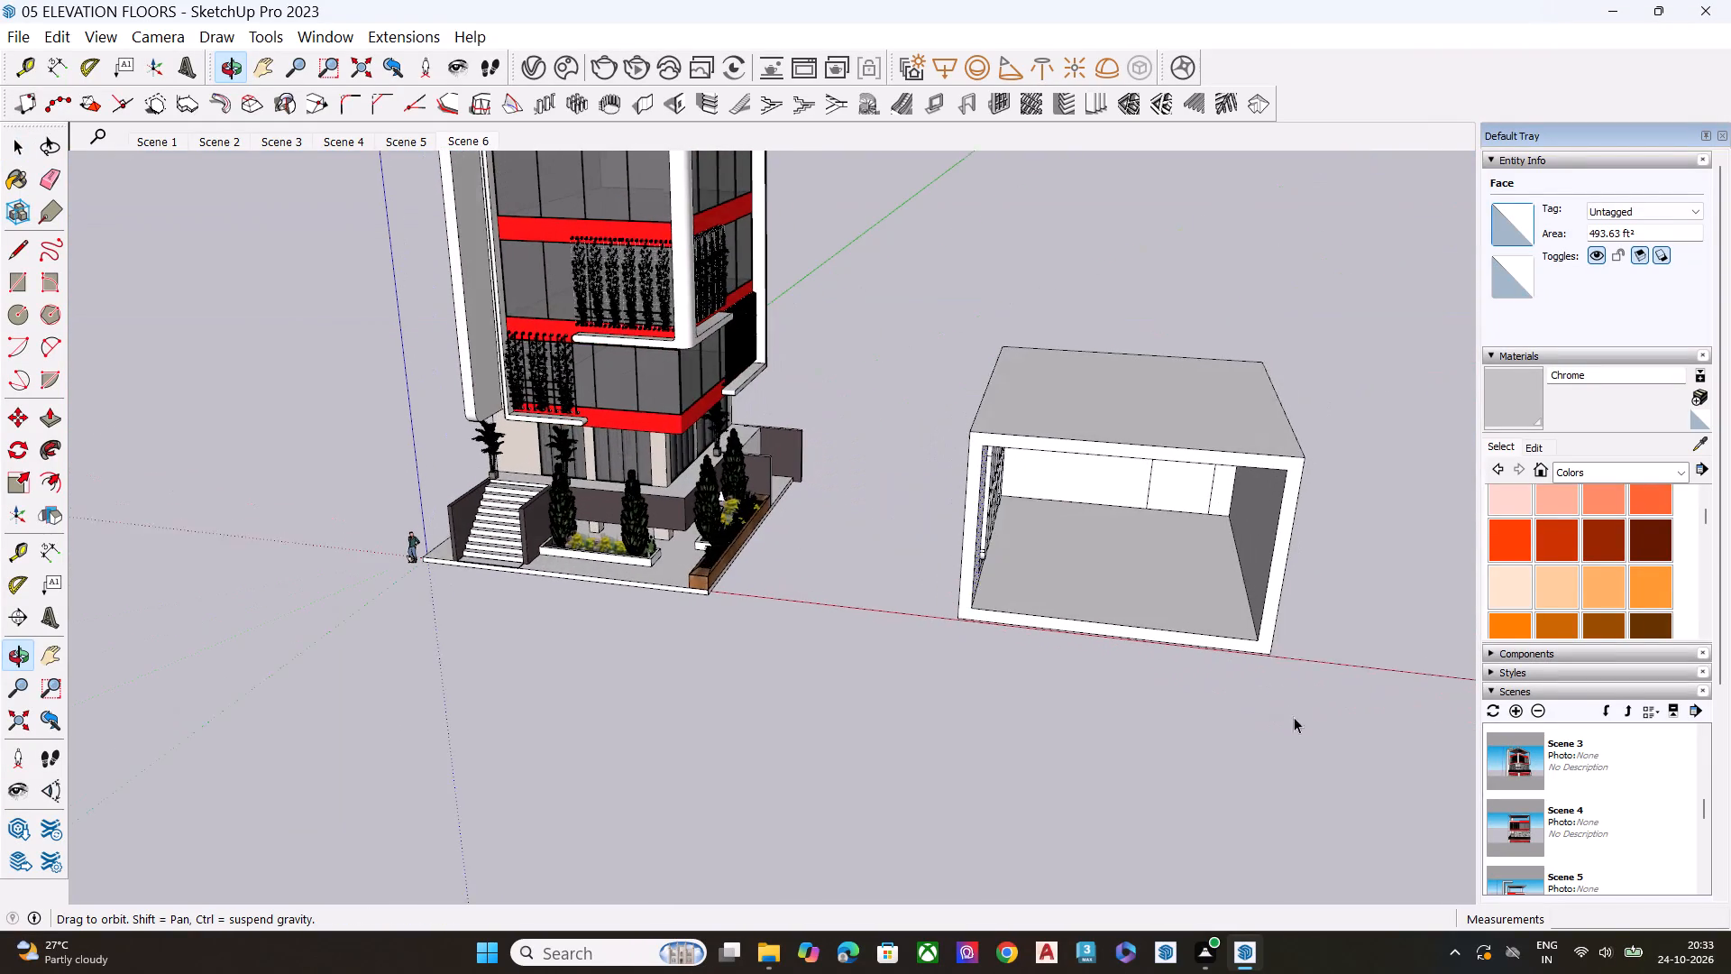
pyautogui.moveTo(889, 309); pyautogui.dragTo(1378, 757)
pyautogui.press('Delete')
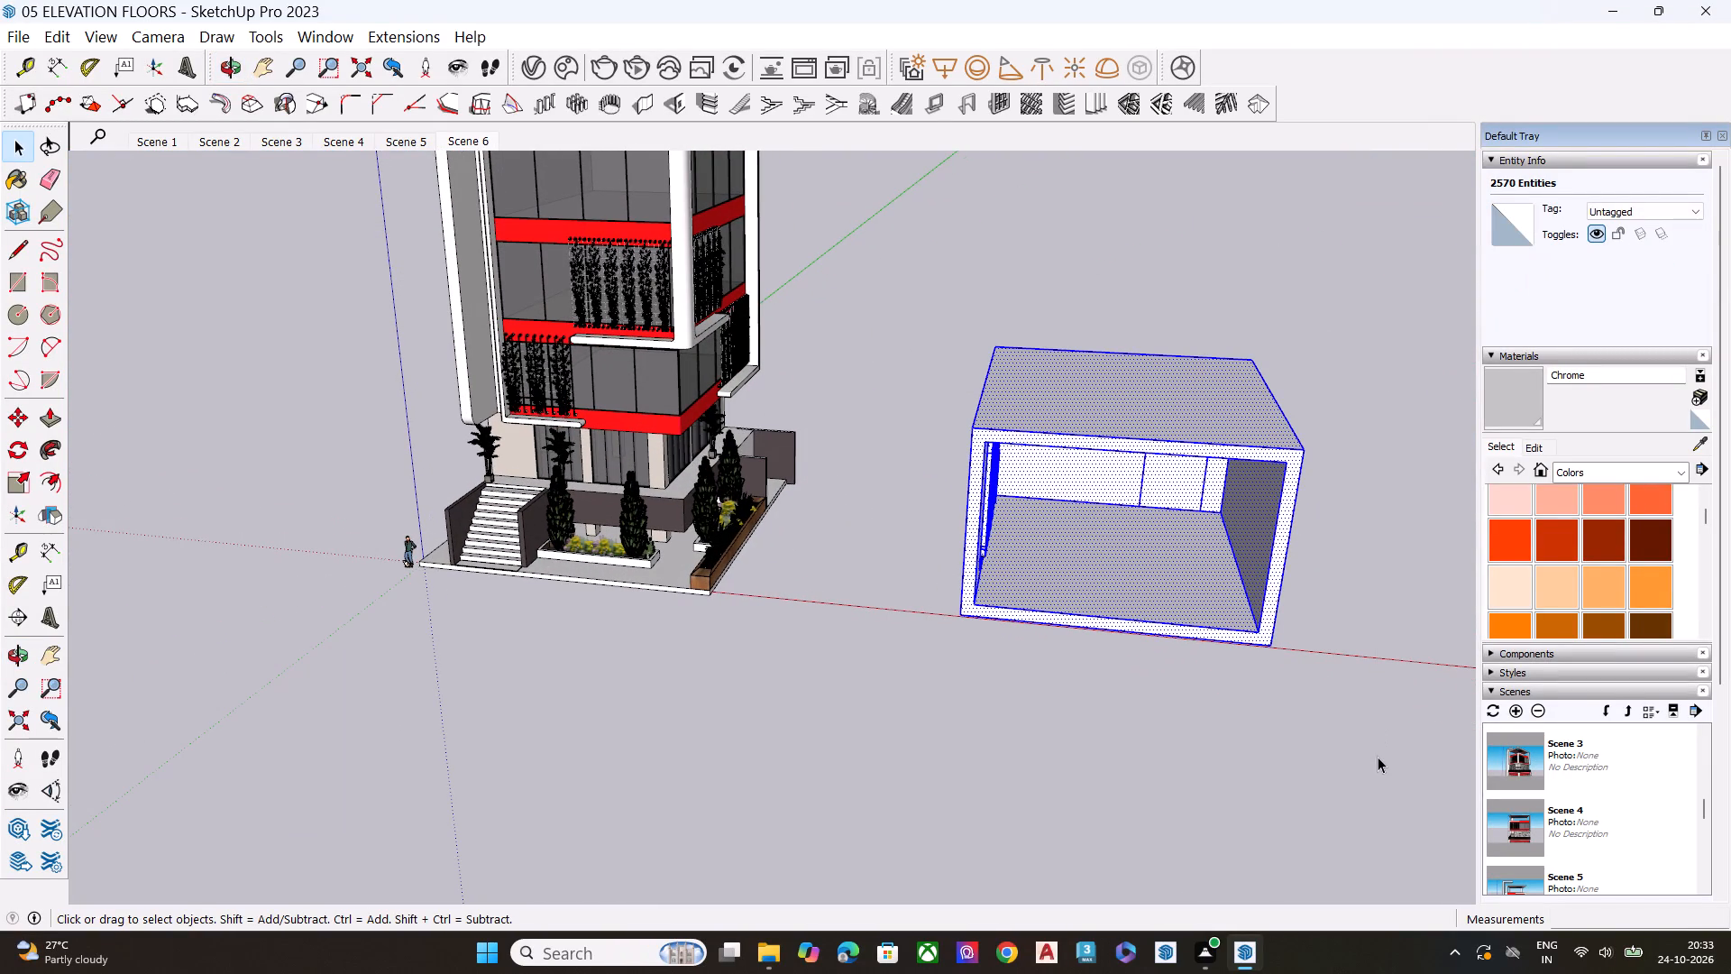
pyautogui.press('space')
pyautogui.tripleClick(980, 484)
pyautogui.scroll(-4, 1007, 640)
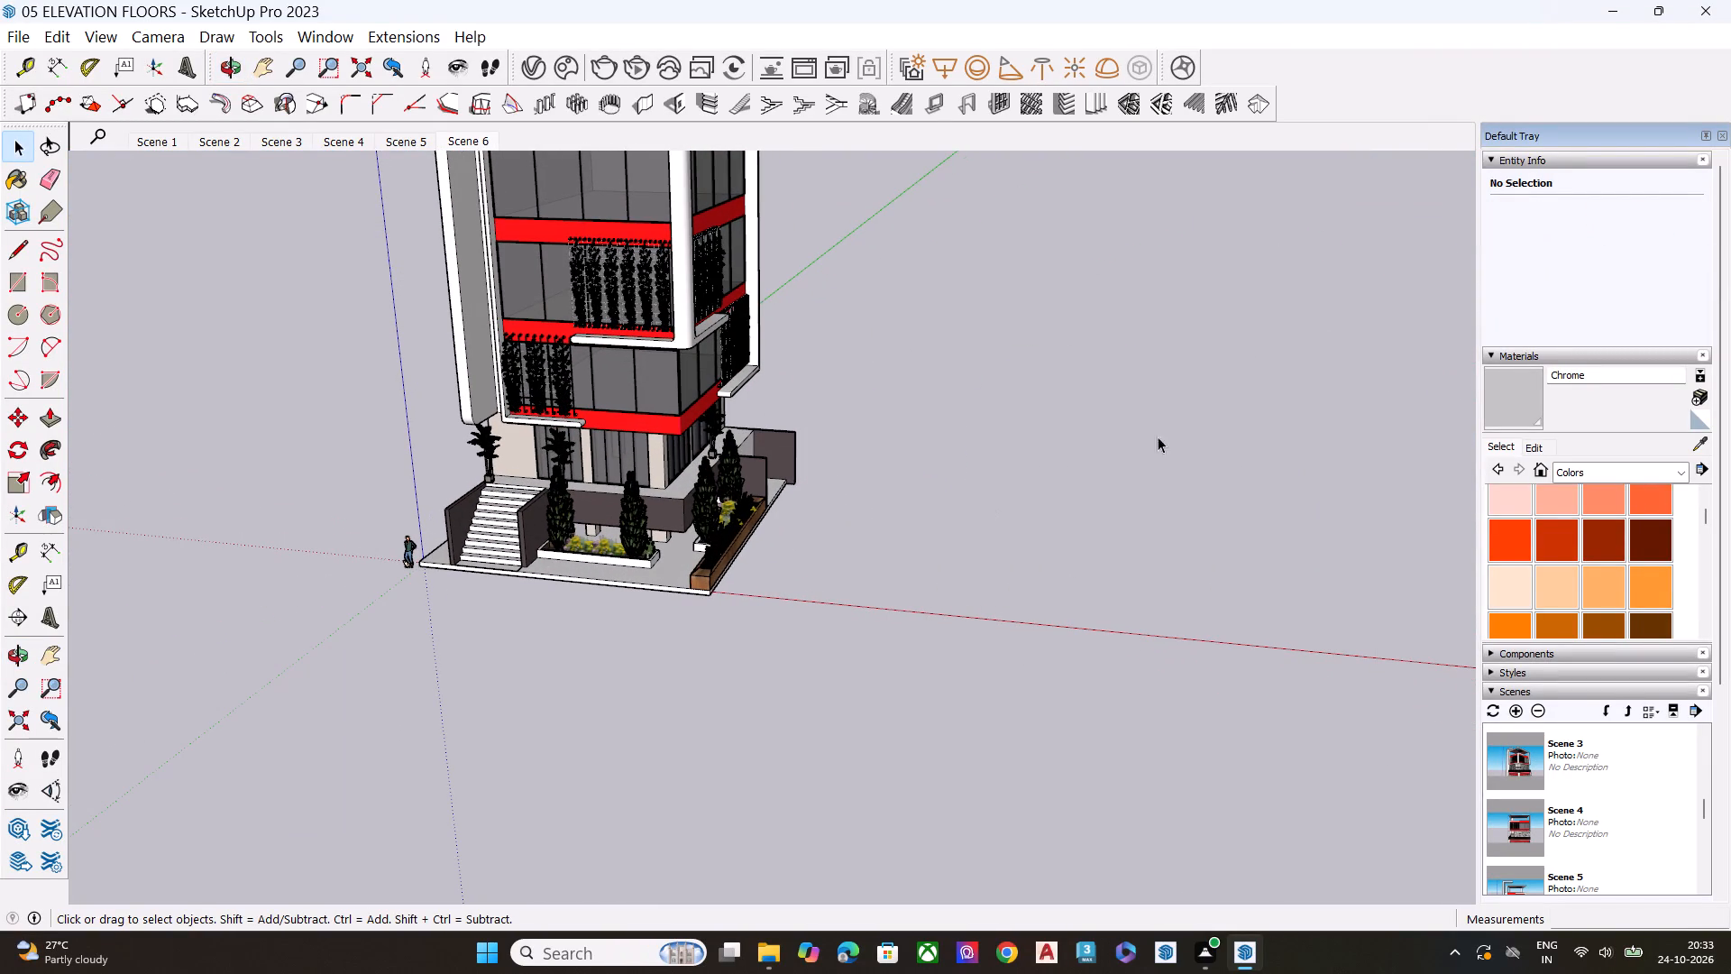
# Export the Scene 1 view as a 2D PNG graphic in Downloads named 05 ELEVATION S1 FLOORS.png.
pyautogui.click(146, 140)
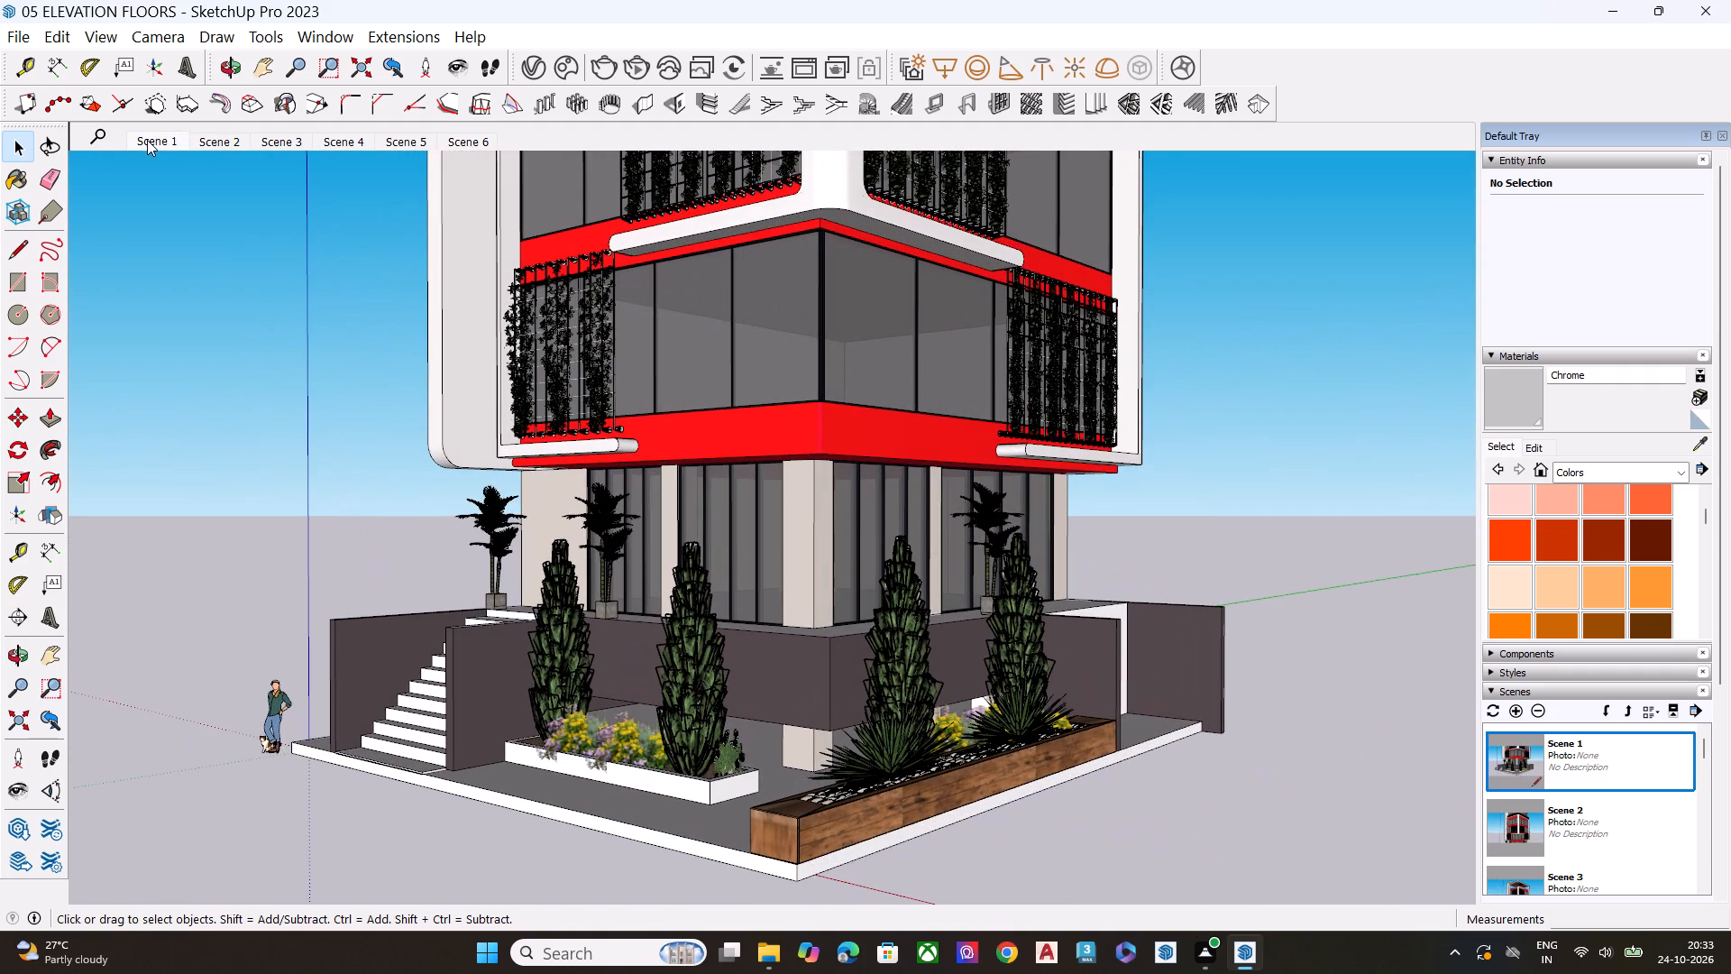
pyautogui.click(15, 33)
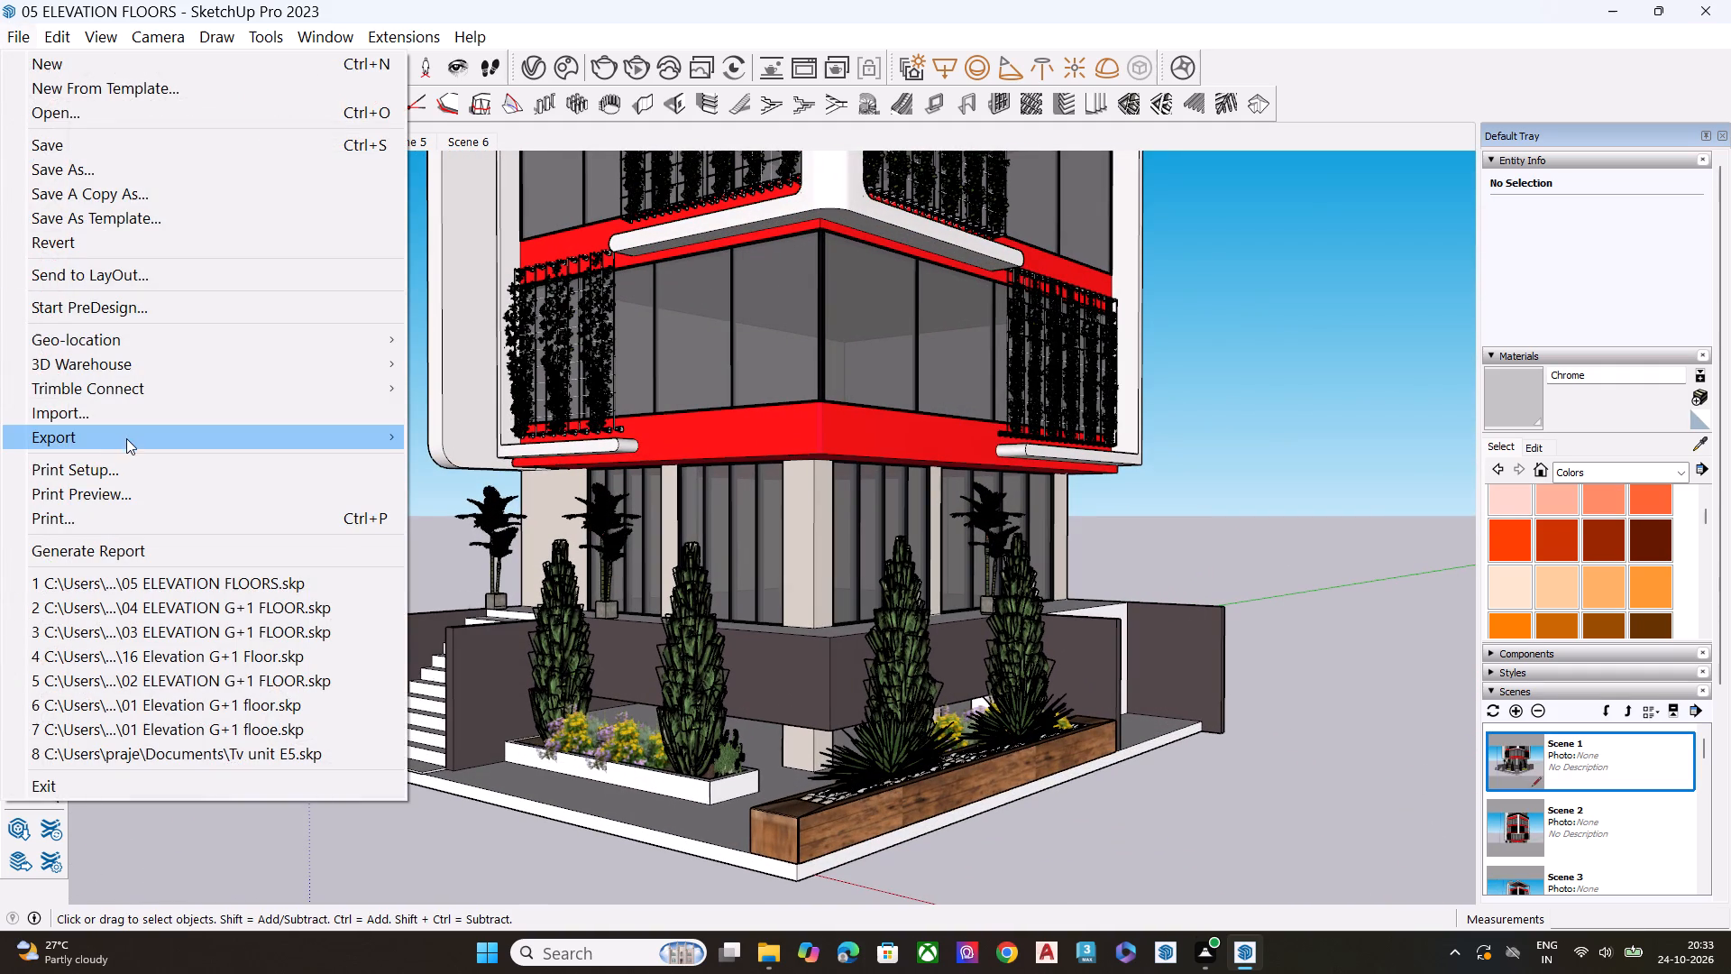
pyautogui.click(128, 433)
pyautogui.click(457, 455)
pyautogui.press('Right')
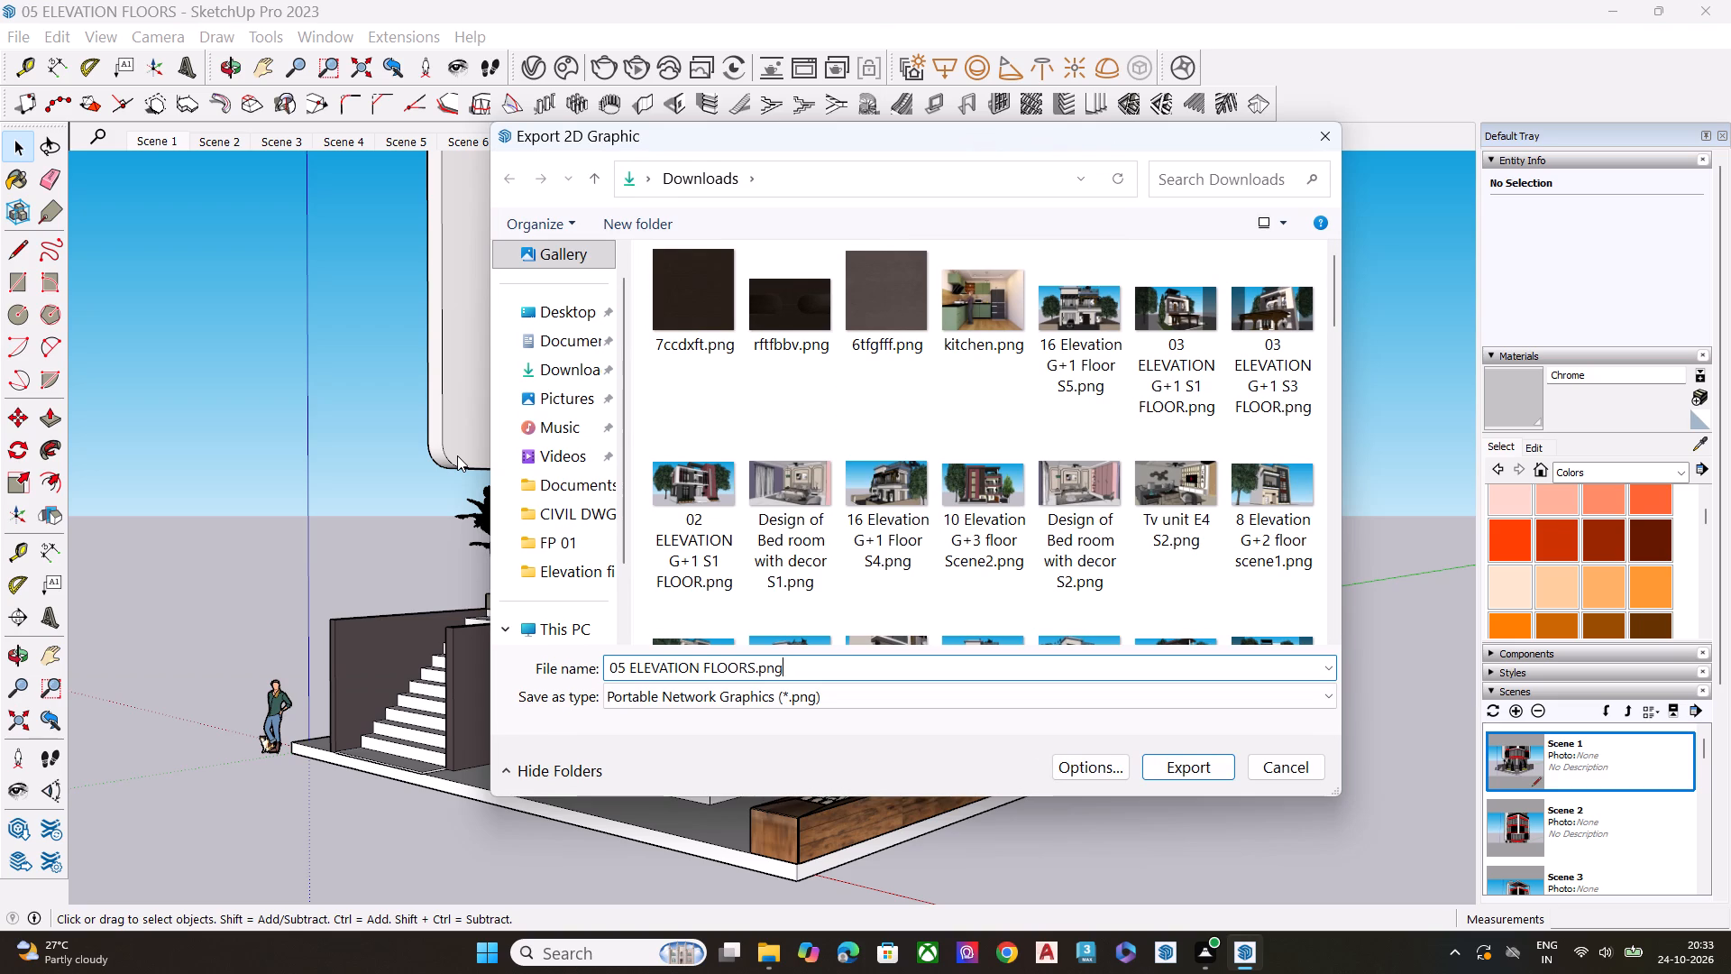
pyautogui.press('Left')
pyautogui.press('Left')
pyautogui.press('Left')
pyautogui.press('Left')
pyautogui.press('Left')
pyautogui.press('Left')
pyautogui.press('Left')
pyautogui.press('Left')
pyautogui.press('Left')
pyautogui.press('Left')
pyautogui.press('Left')
pyautogui.press('space')
pyautogui.press('BackSpace')
pyautogui.press('Right')
pyautogui.hotkey('shift', 's')
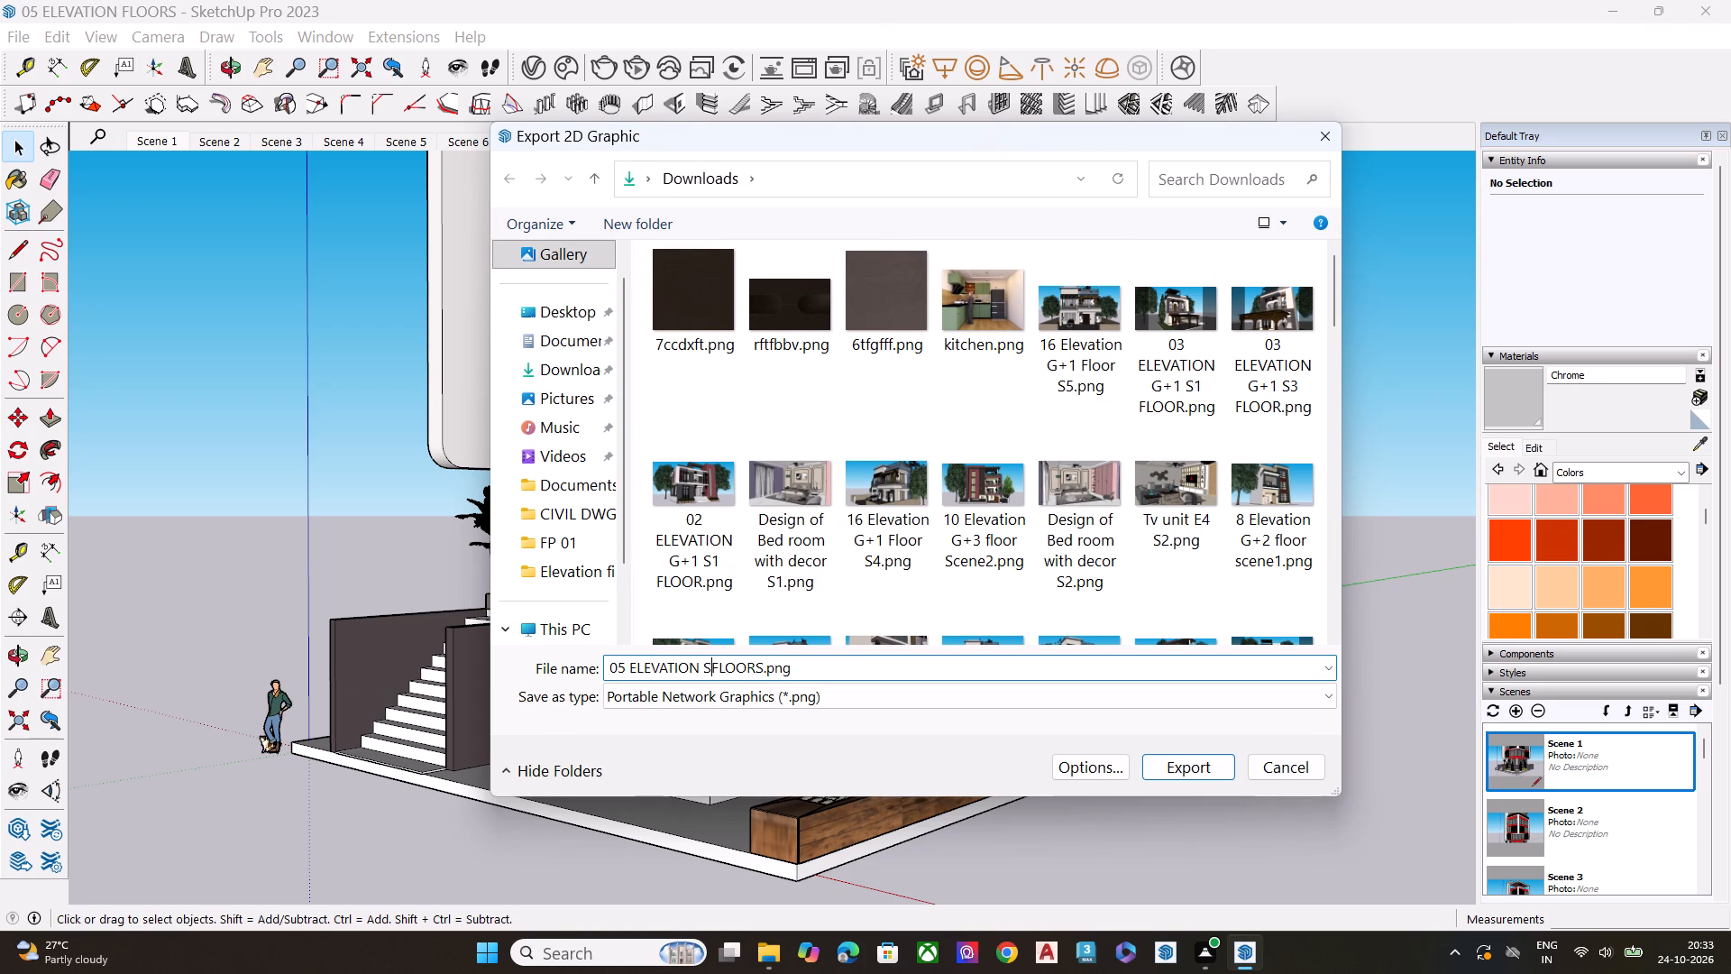
pyautogui.write('1')
pyautogui.press('space')
pyautogui.press('Return')
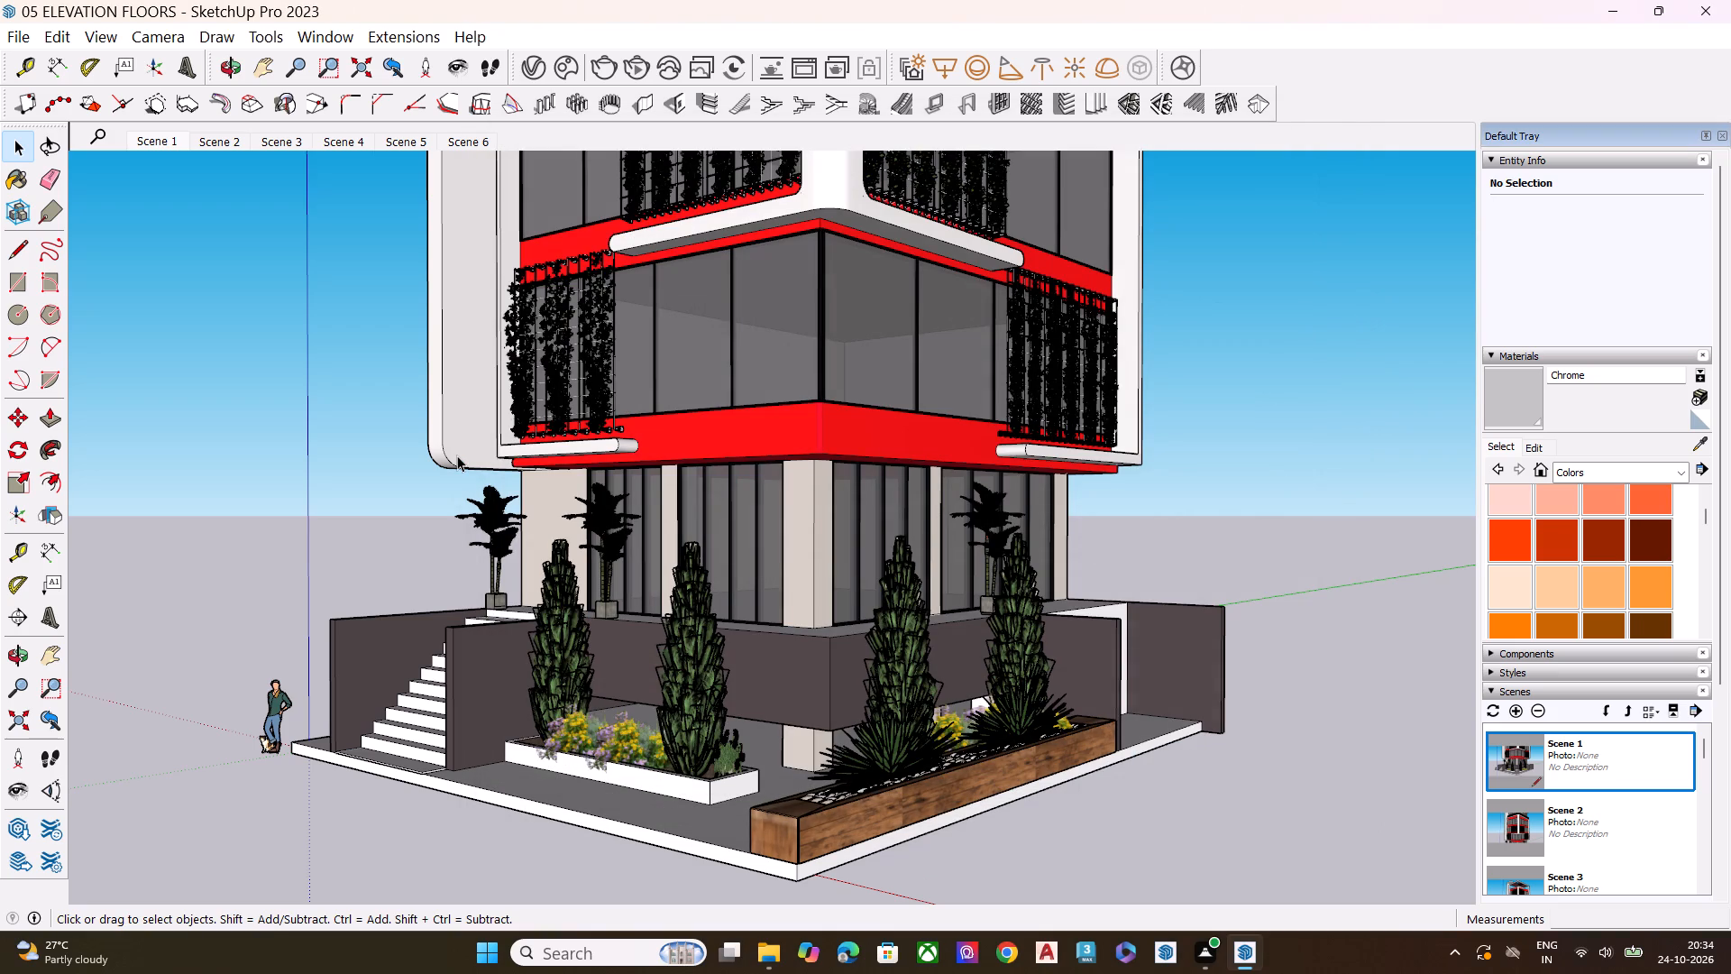
# Export the Scene 2 view as a 2D PNG graphic in Downloads named 05 ELEVATION S2 FLOORS.png.
pyautogui.click(221, 140)
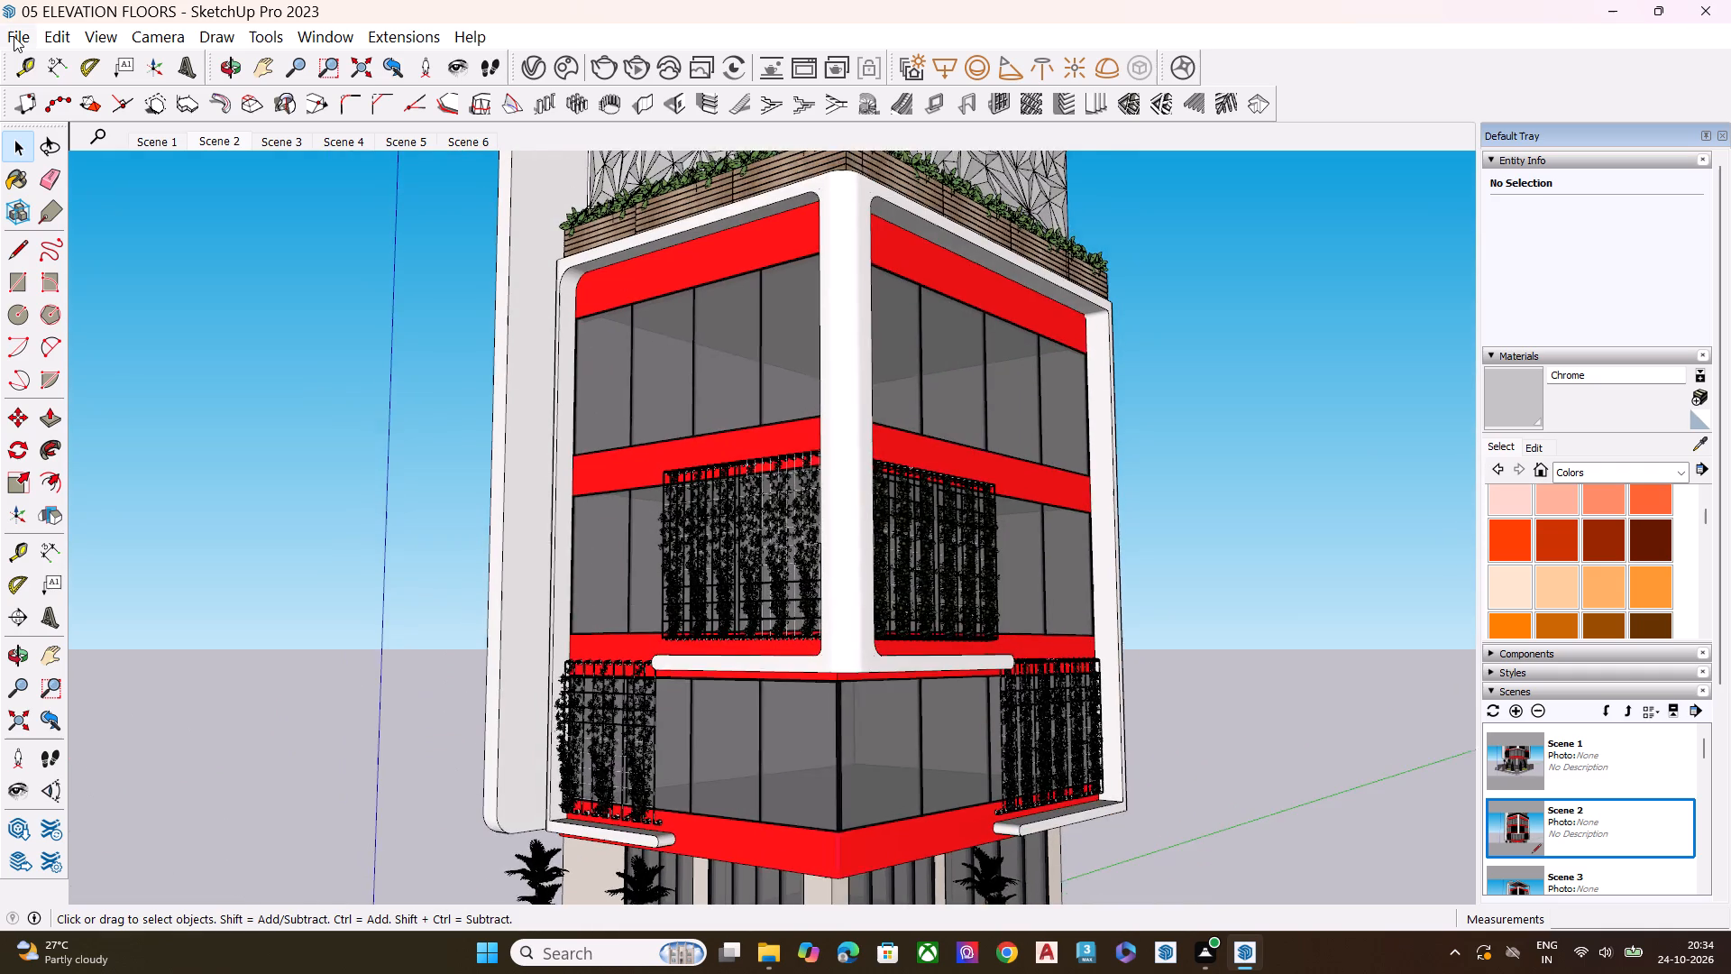
pyautogui.click(14, 36)
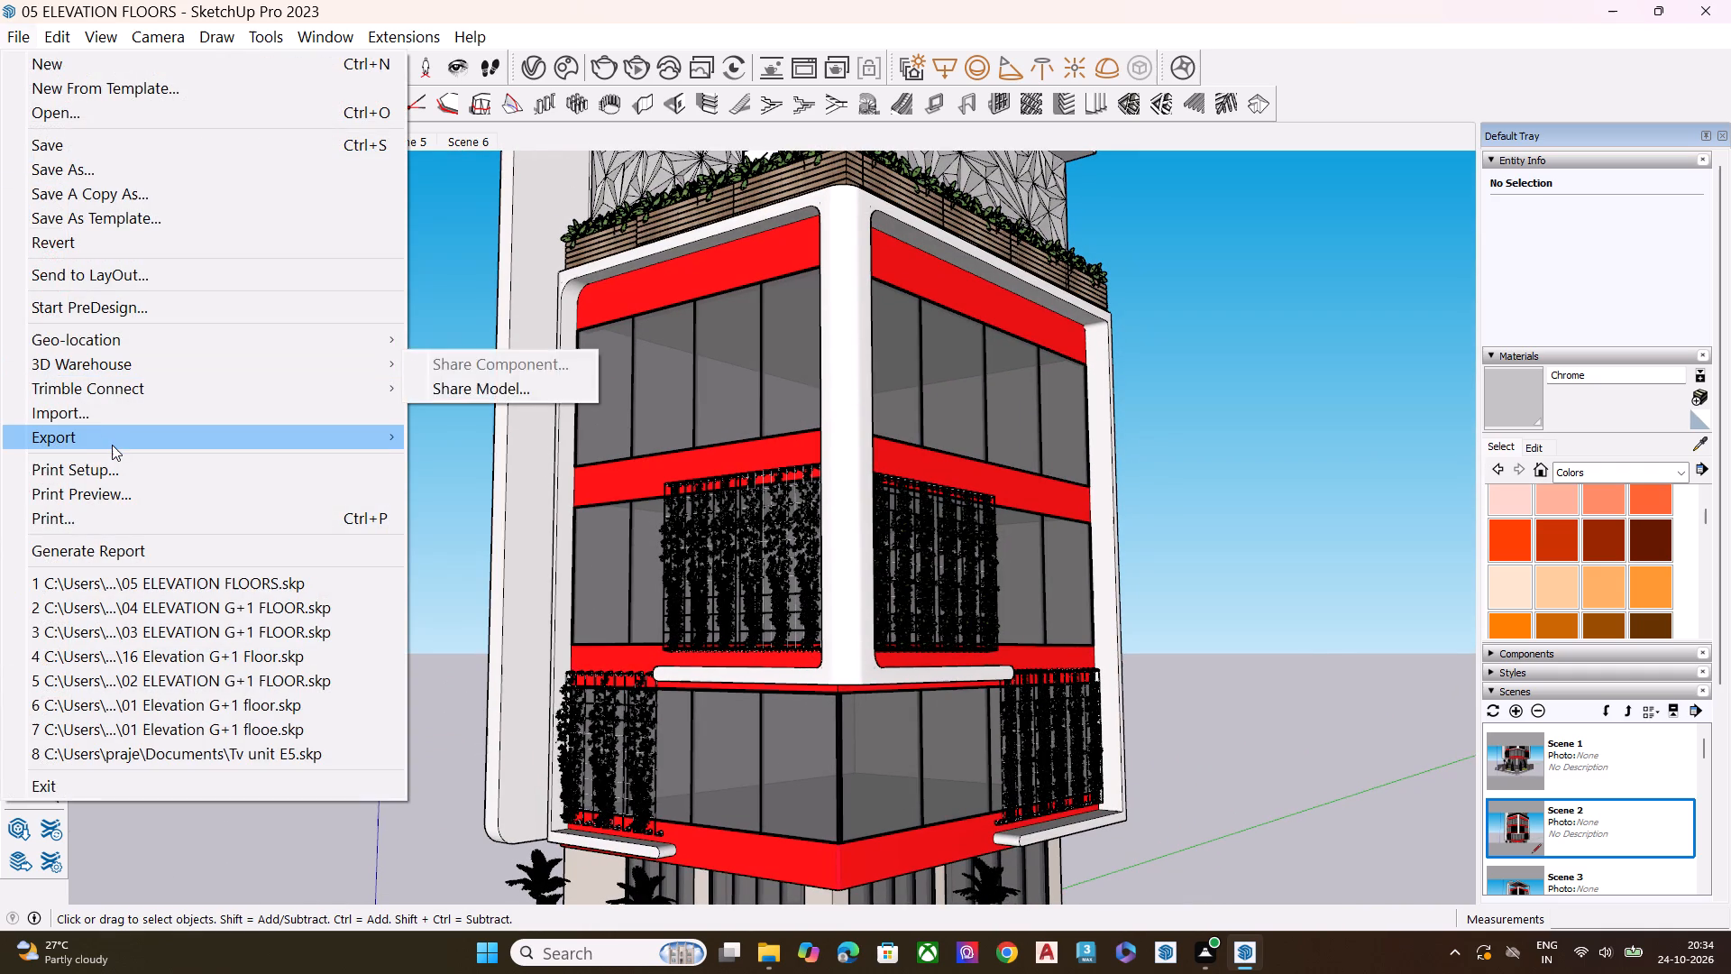
pyautogui.click(112, 445)
pyautogui.click(524, 460)
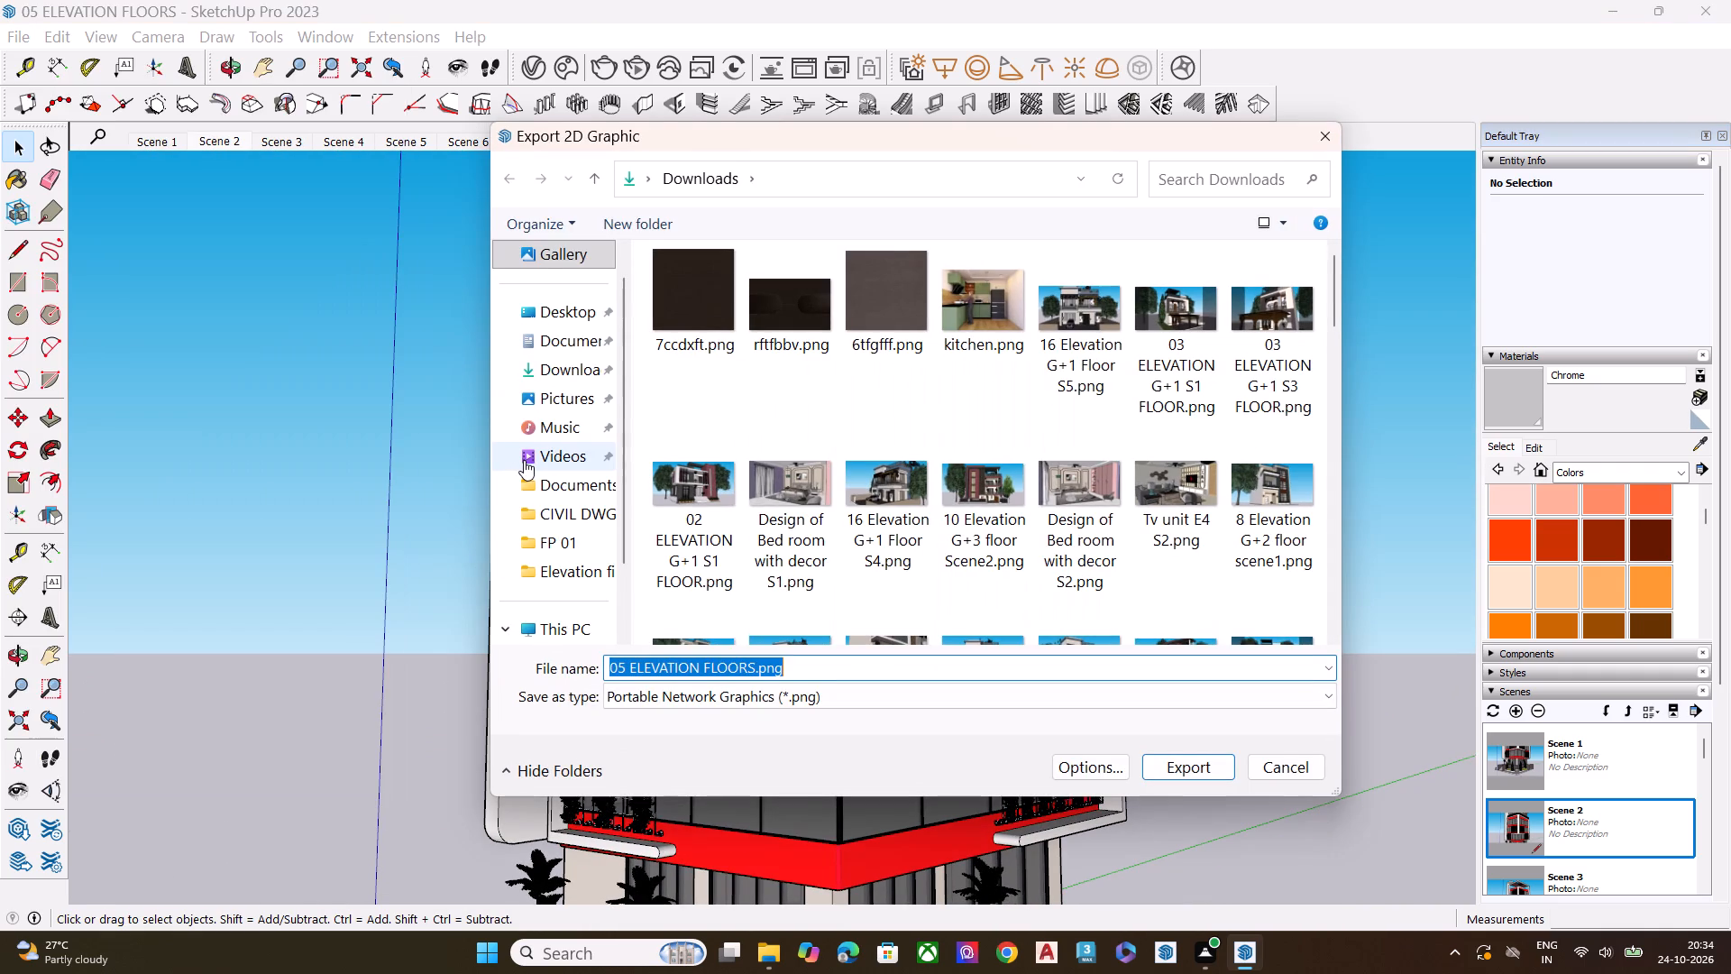
pyautogui.press('Right')
pyautogui.press('Left')
pyautogui.press('Left')
pyautogui.press('Left')
pyautogui.press('Left')
pyautogui.press('Left')
pyautogui.press('Left')
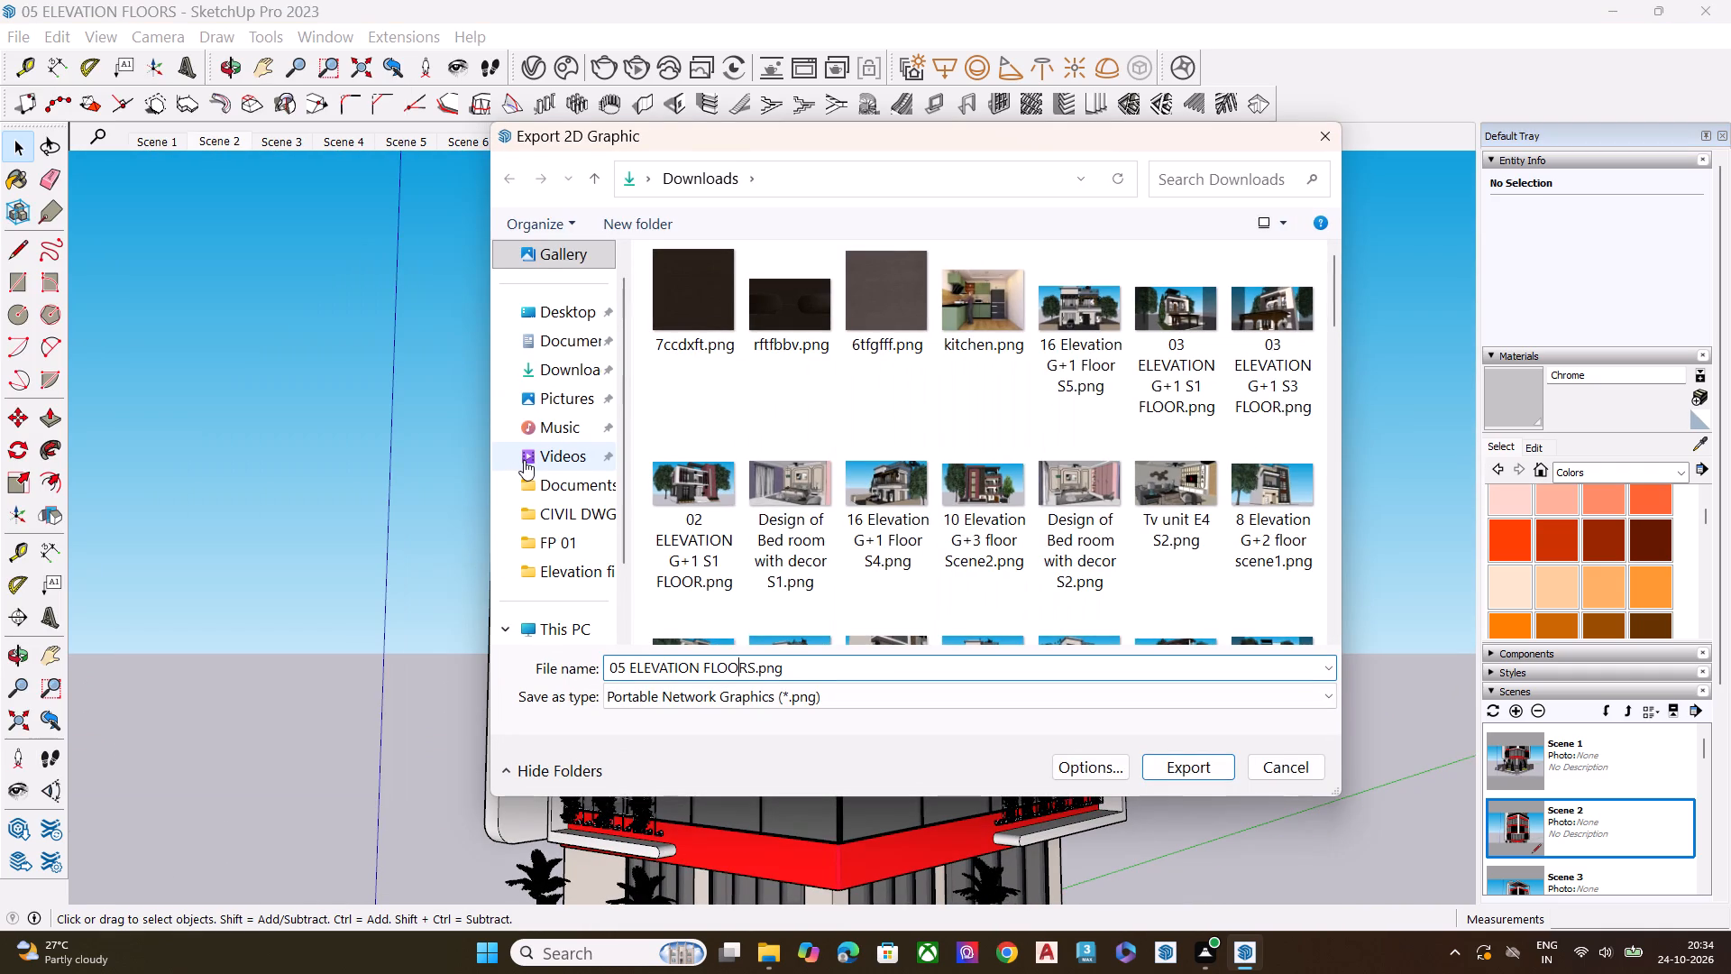
pyautogui.press('Left')
pyautogui.press('Left')
pyautogui.press('Left')
pyautogui.press('Left')
pyautogui.write('s2')
pyautogui.press('\\')
pyautogui.press('BackSpace')
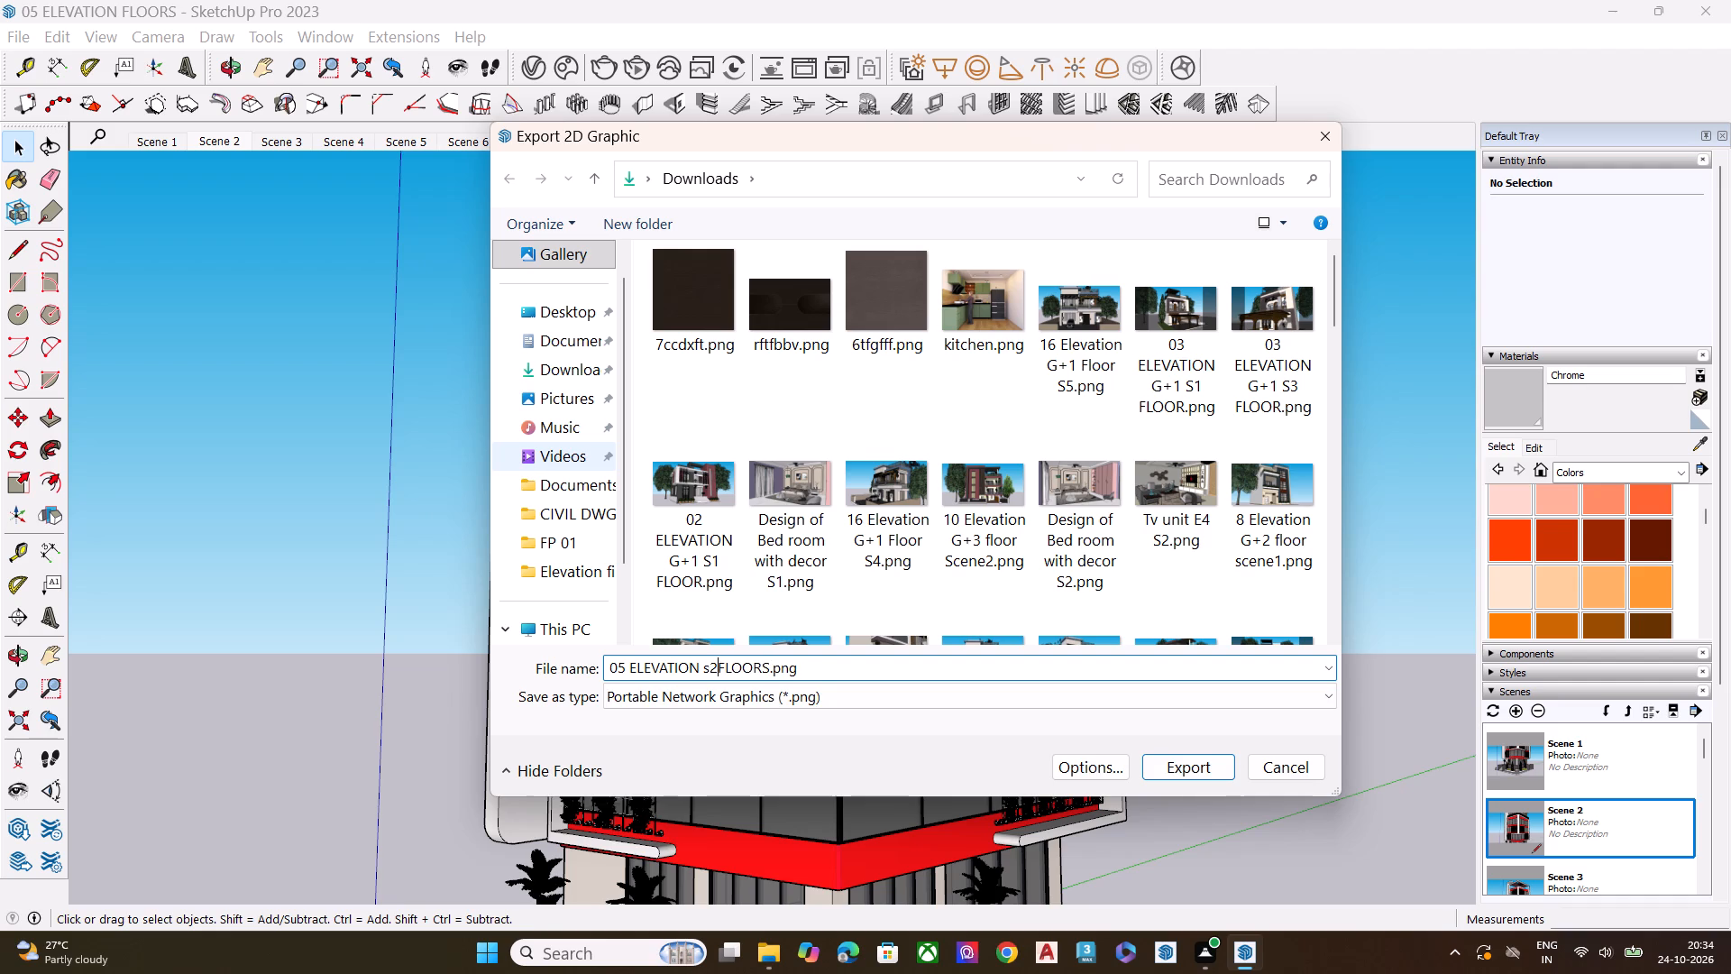
pyautogui.press('BackSpace')
pyautogui.press('BackSpace')
pyautogui.write('S2')
pyautogui.press('space')
pyautogui.press('Return')
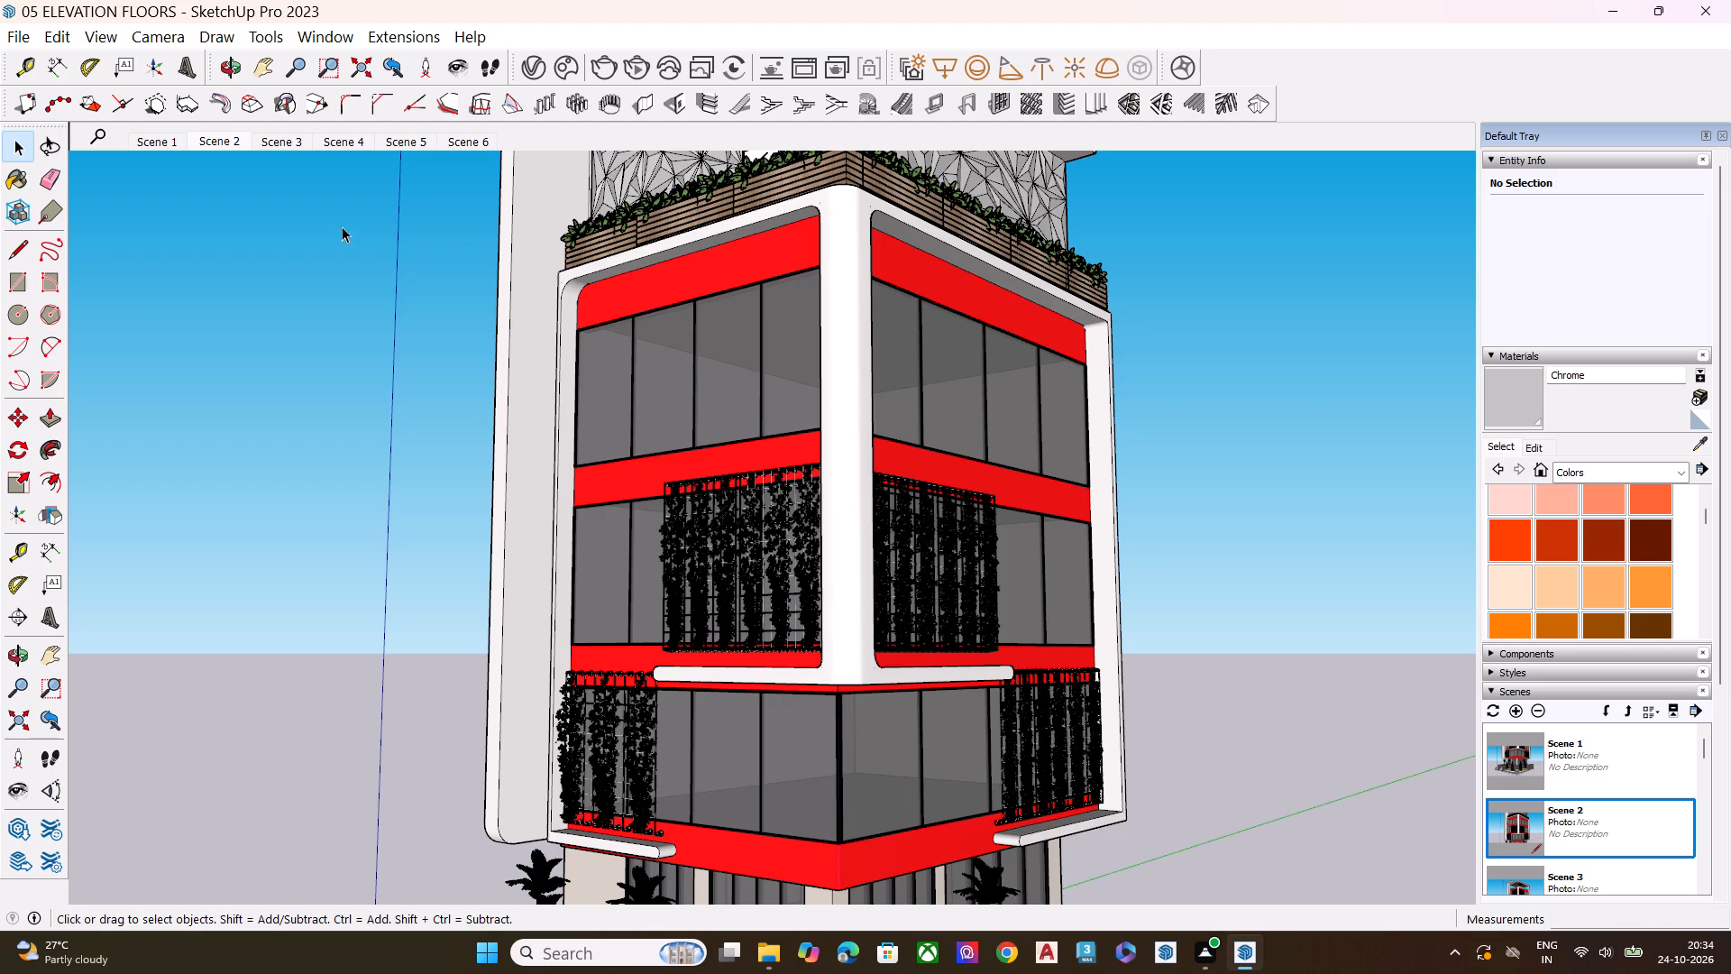
# Export the Scene 3 view as a 2D PNG graphic in Downloads named 05 ELEVATION S3 FLOORS.png.
pyautogui.click(284, 145)
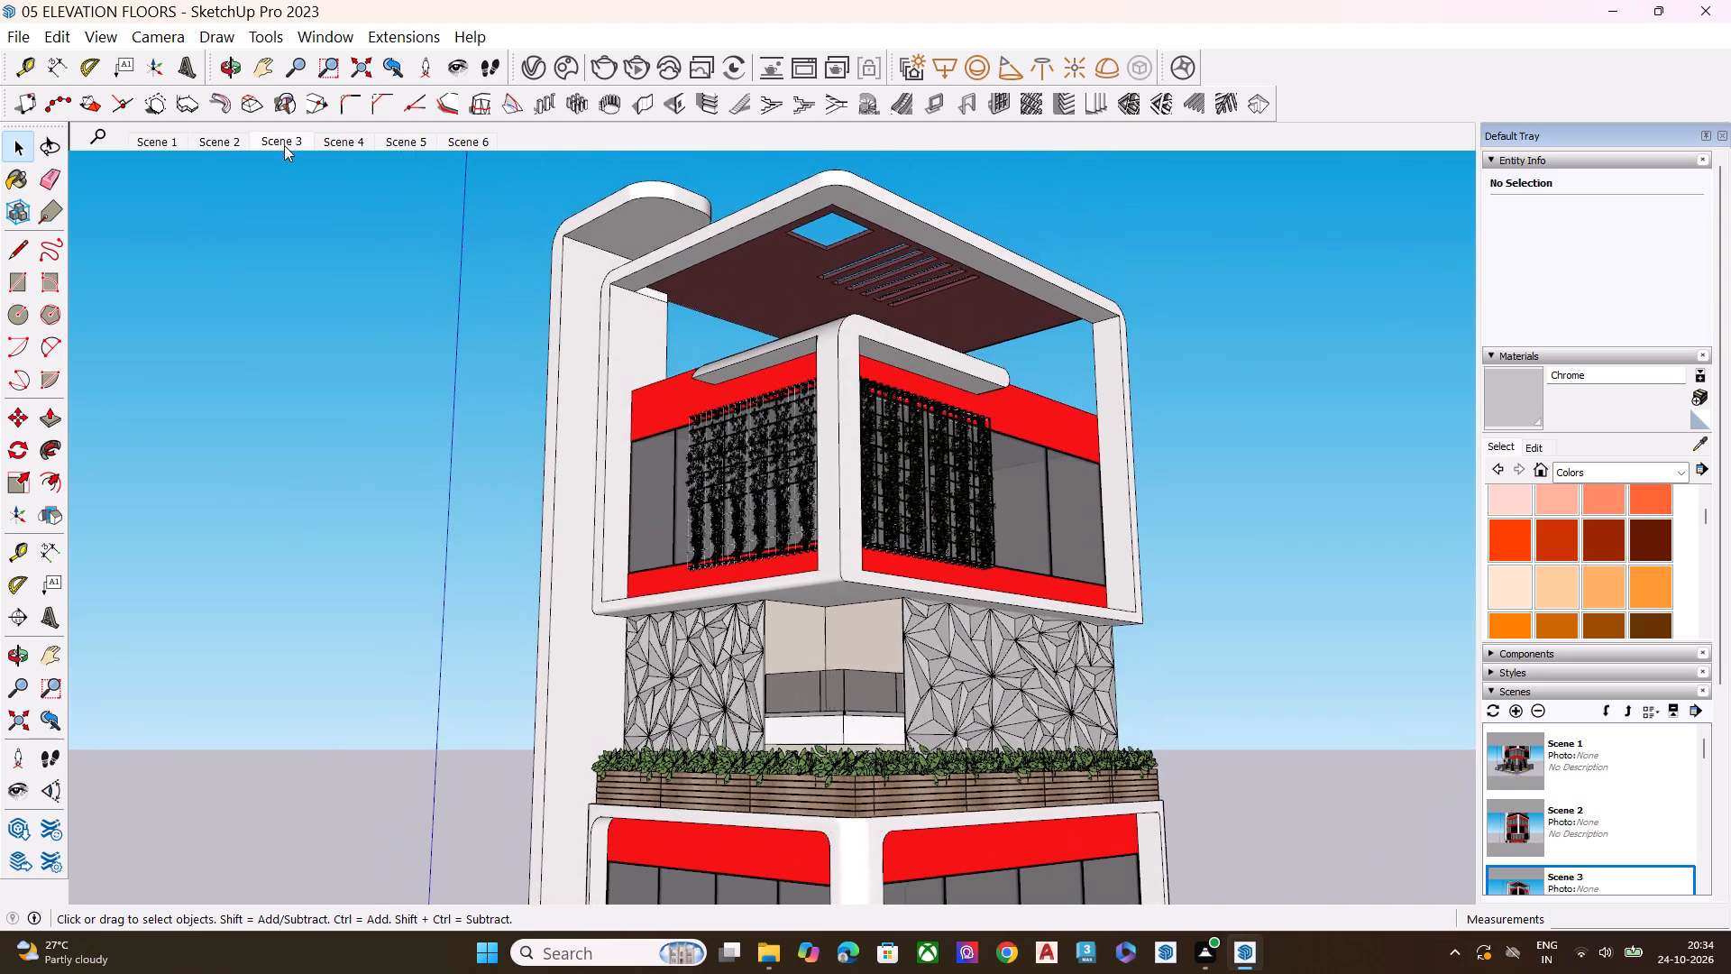
pyautogui.click(19, 39)
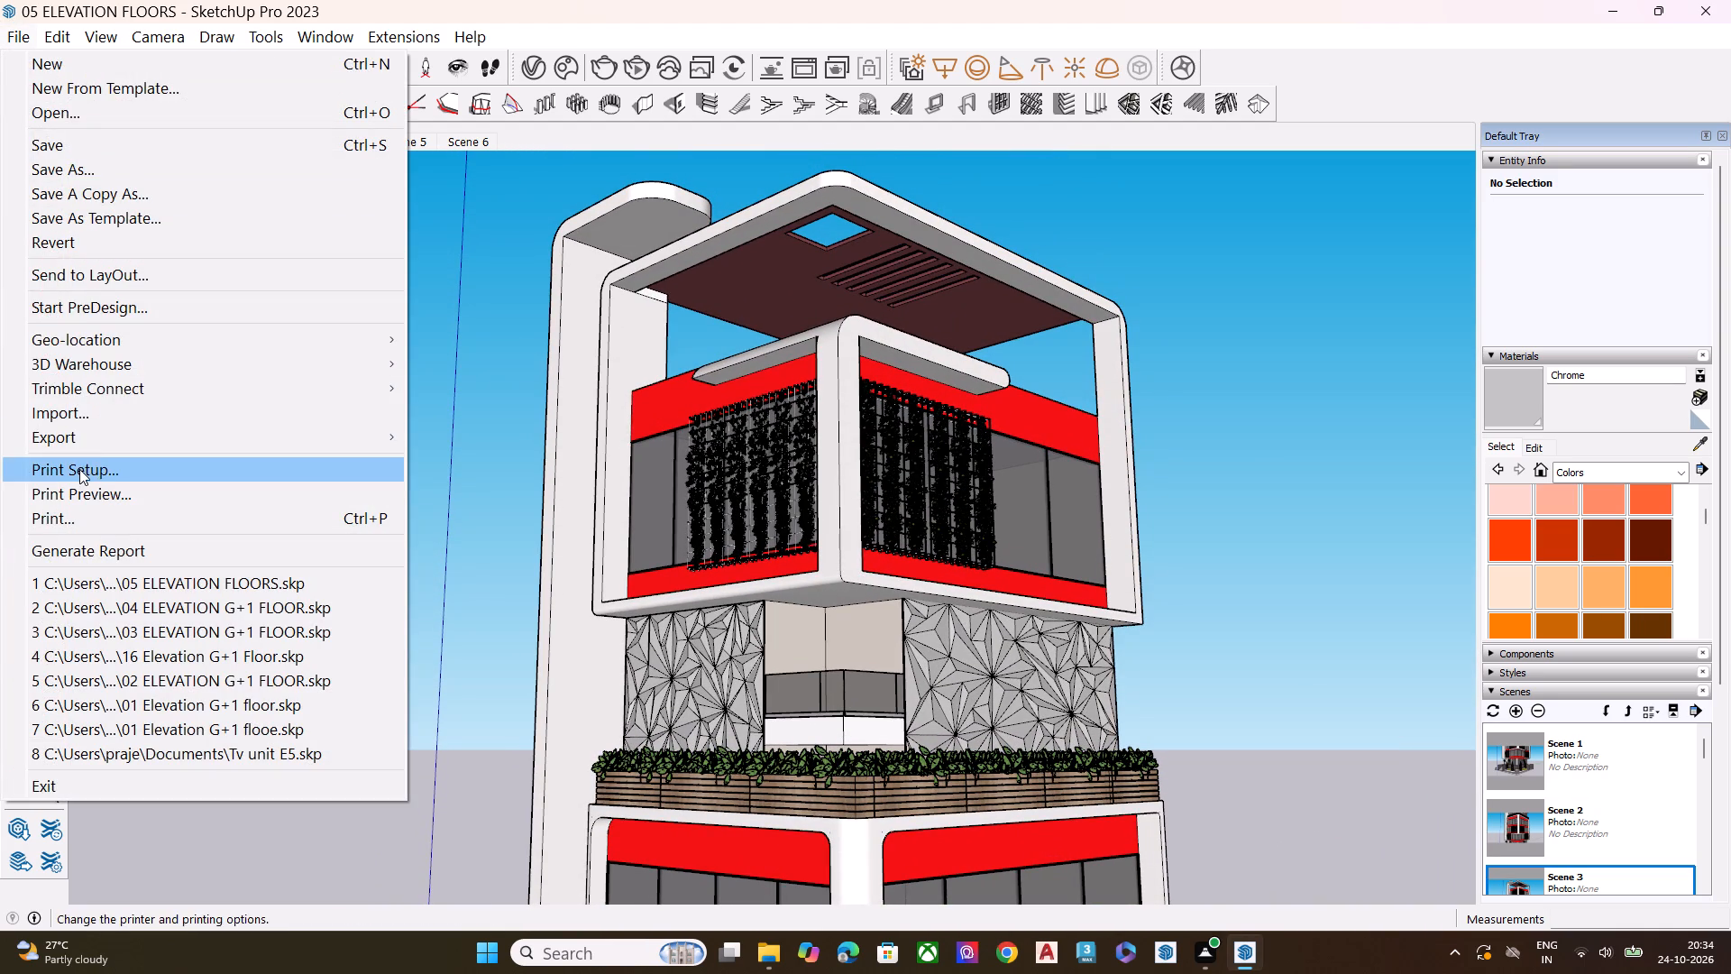
pyautogui.click(105, 436)
pyautogui.click(444, 468)
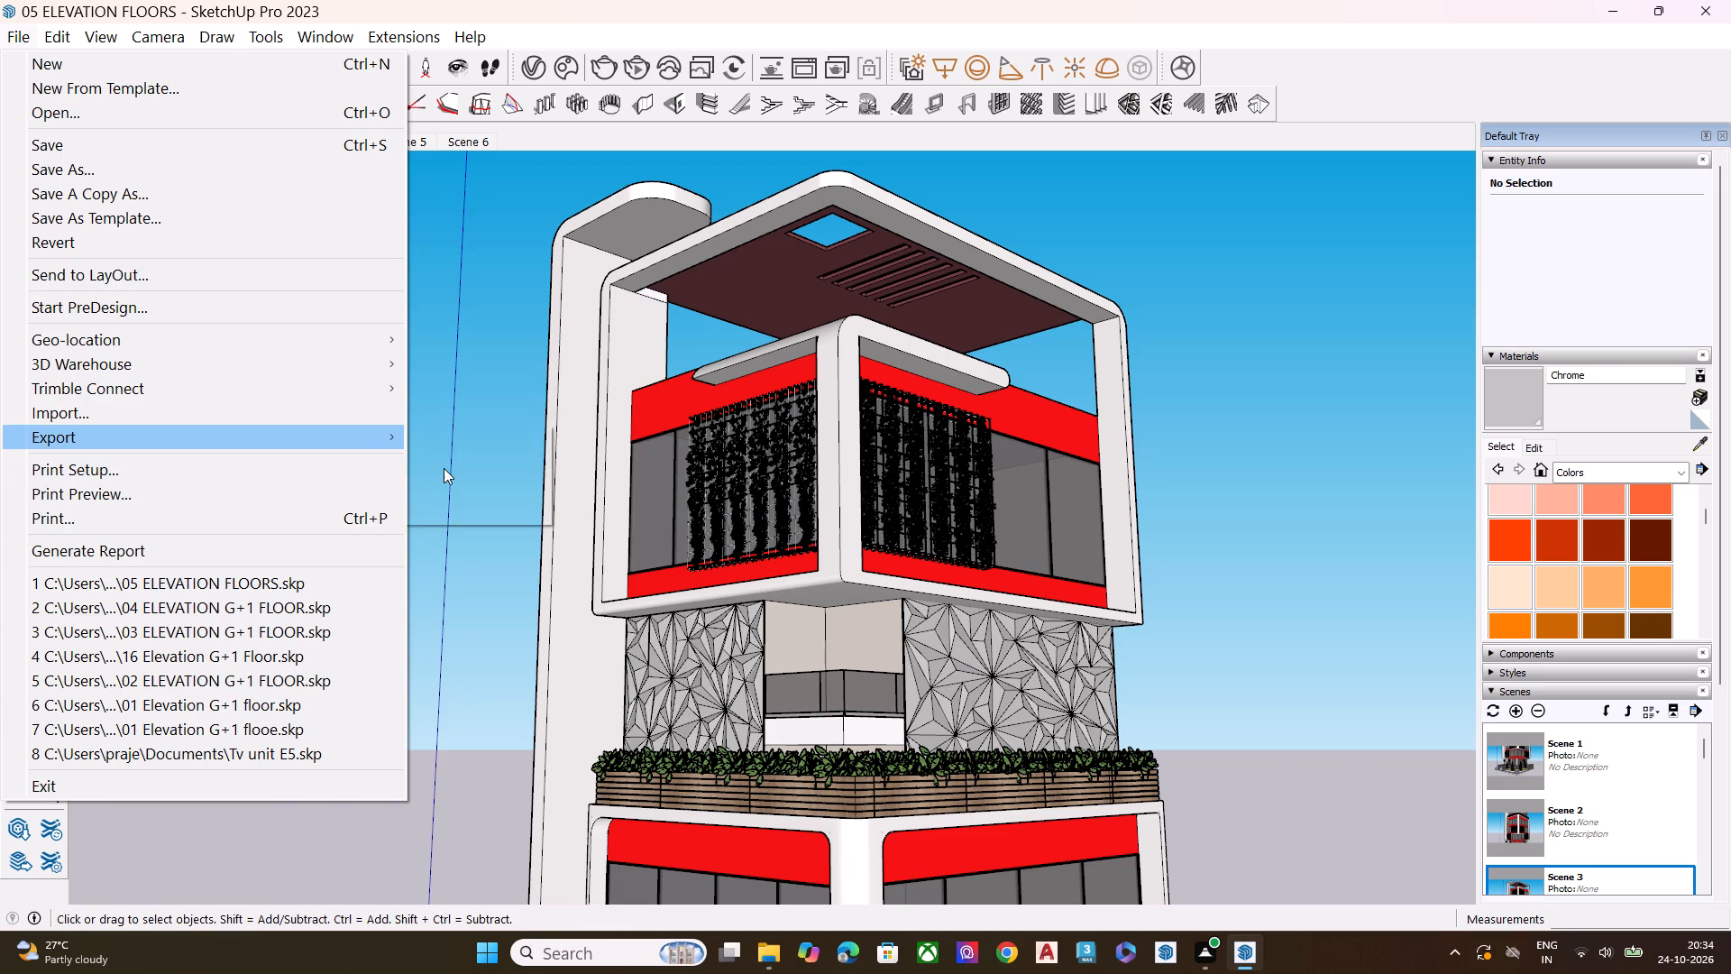
pyautogui.press('Right')
pyautogui.press('Left')
pyautogui.press('Left')
pyautogui.press('Left')
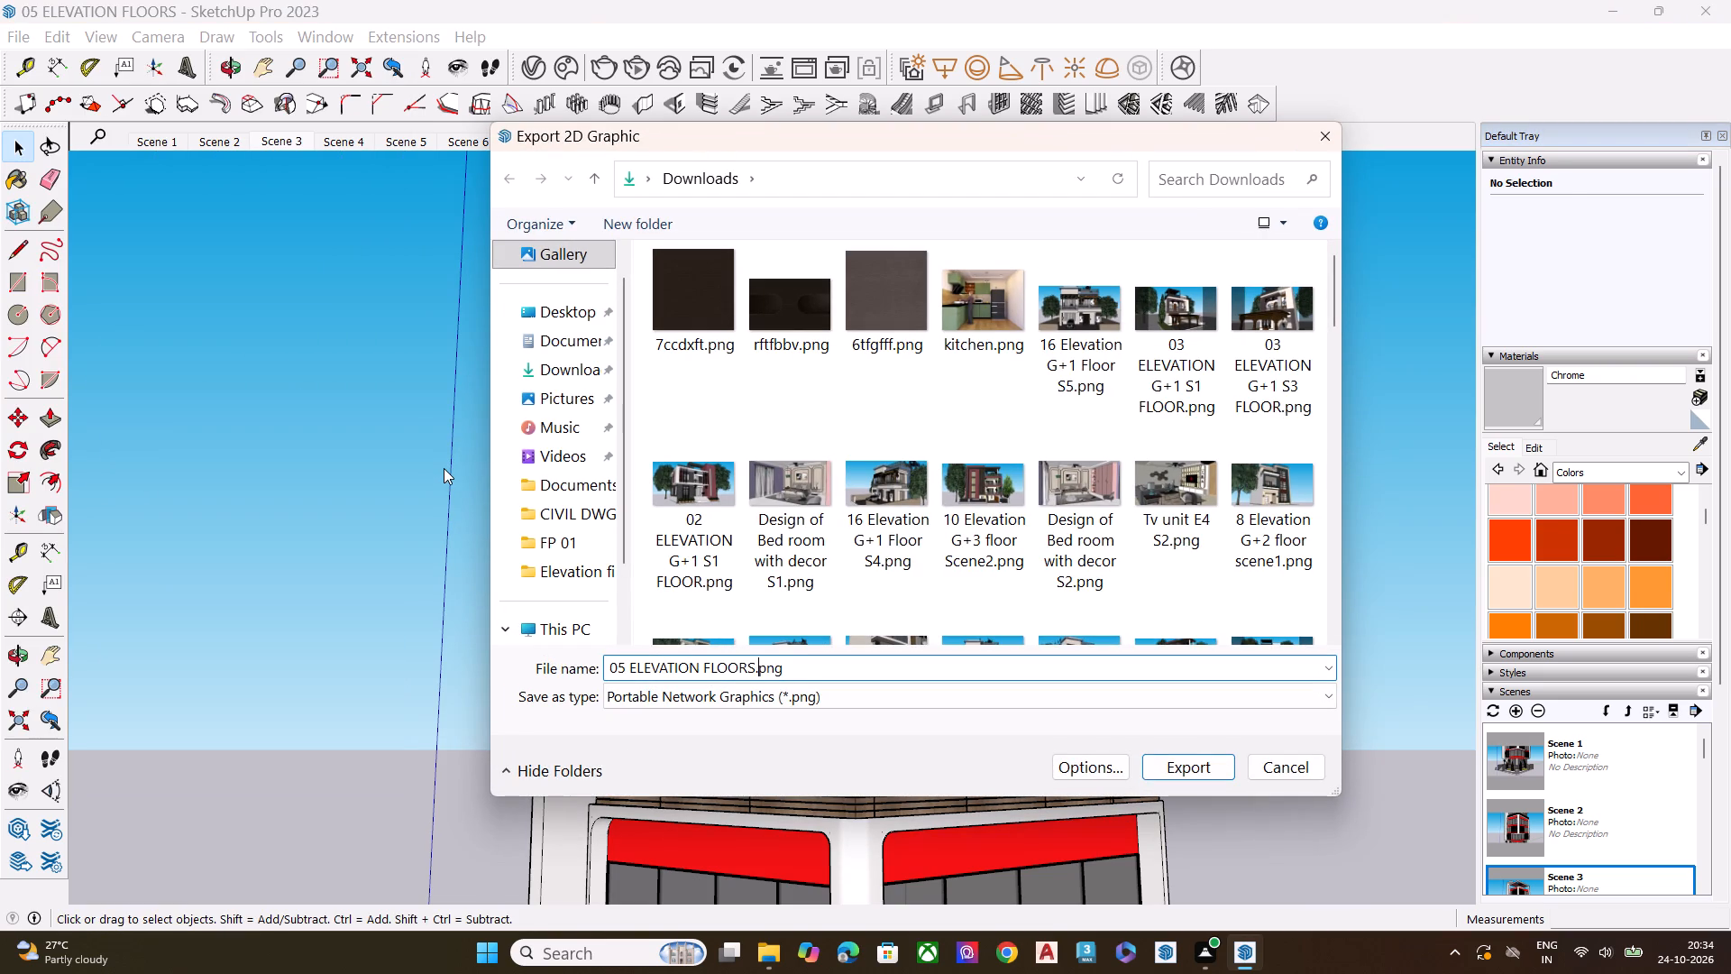
pyautogui.press('Left')
pyautogui.press('Left')
pyautogui.press('Left')
pyautogui.press('Left')
pyautogui.press('Left')
pyautogui.press('Left')
pyautogui.press('Left')
pyautogui.write('S3')
pyautogui.press('space')
pyautogui.press('Return')
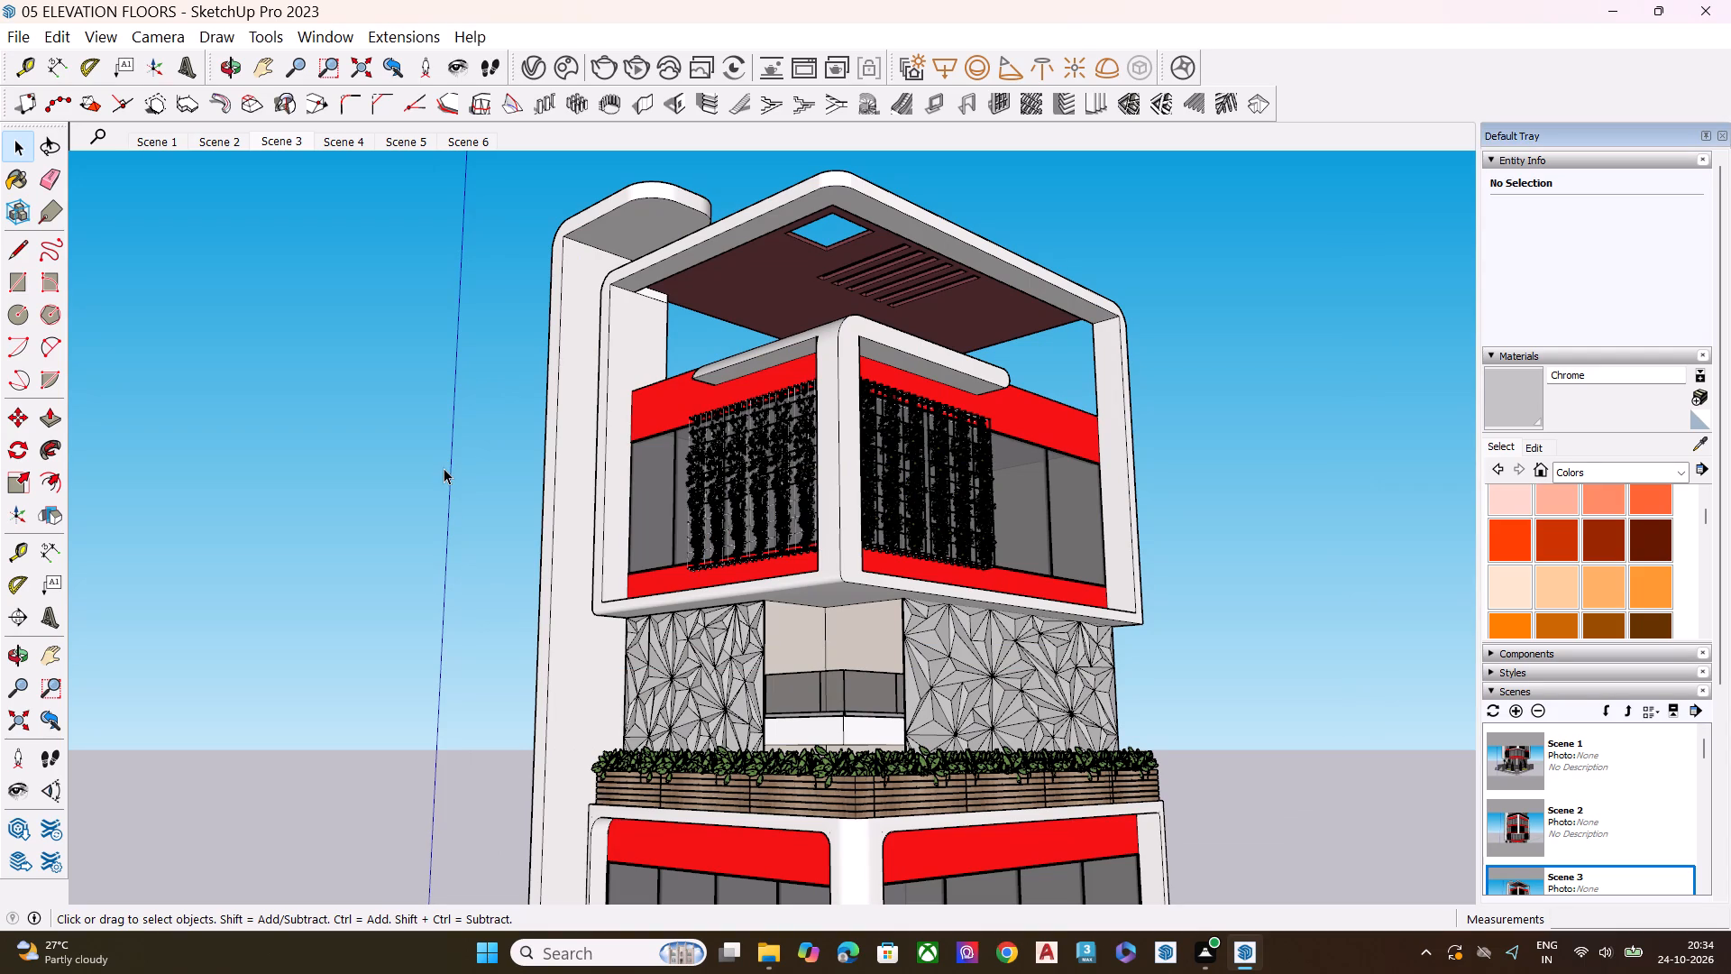
# Export the Scene 4 view as a 2D PNG graphic in Downloads named 05 ELEVATION S4 FLOORS.png.
pyautogui.click(356, 142)
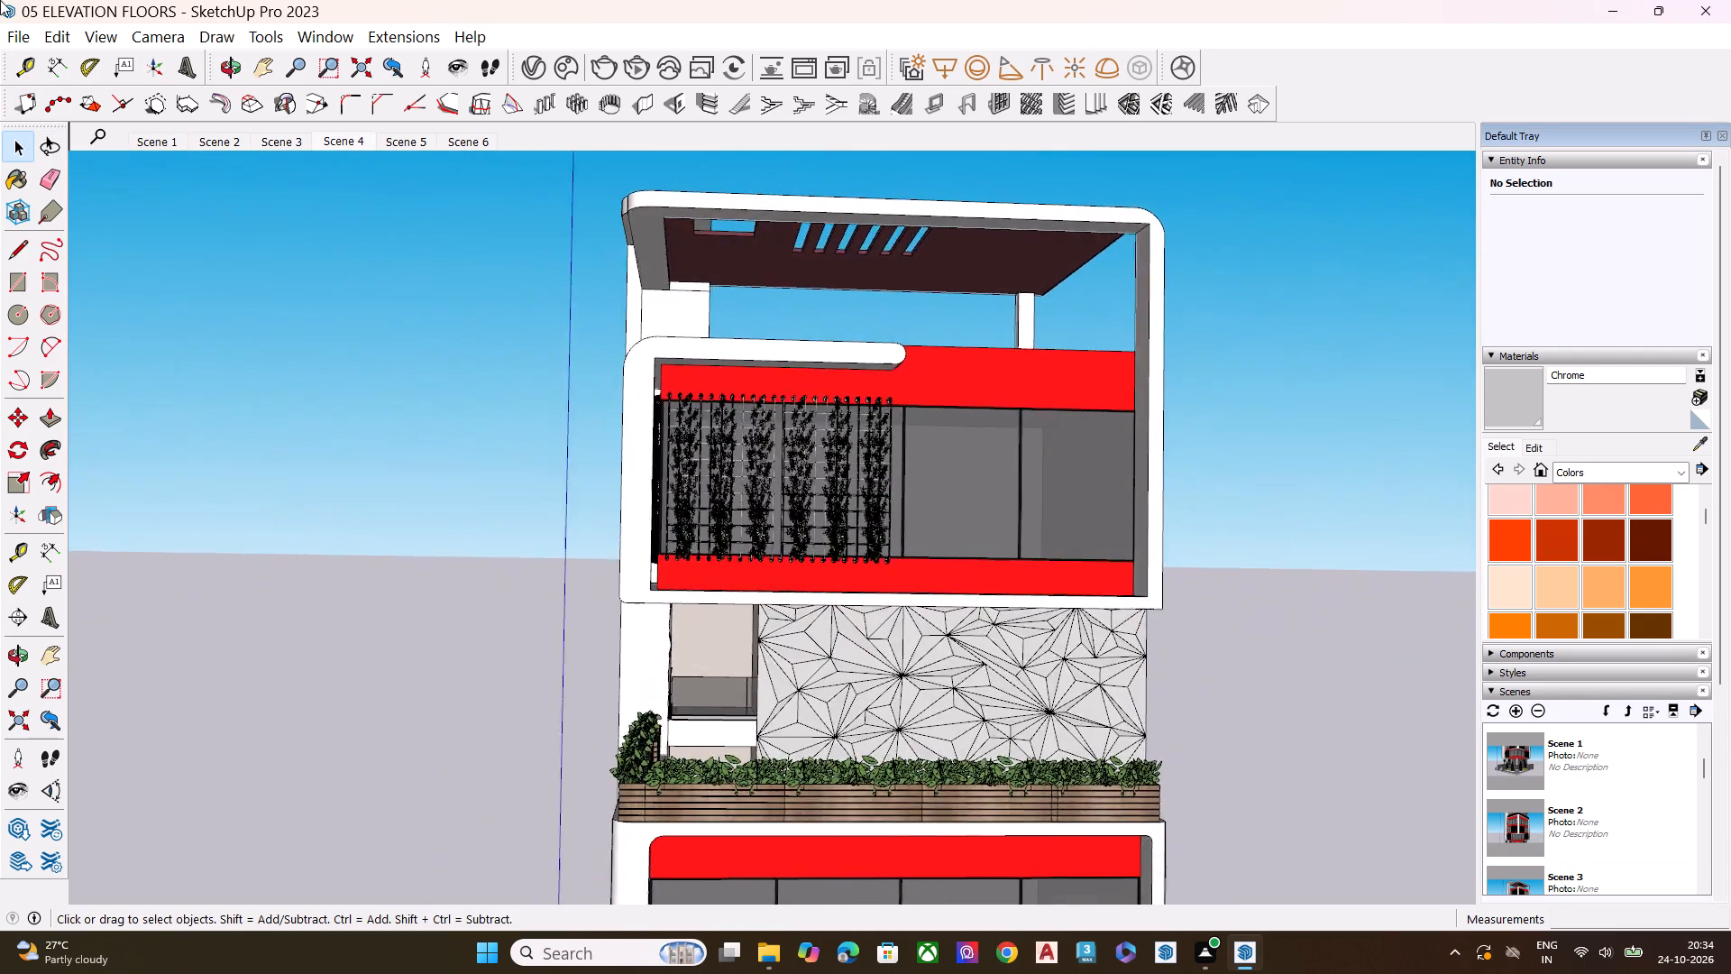
pyautogui.click(19, 34)
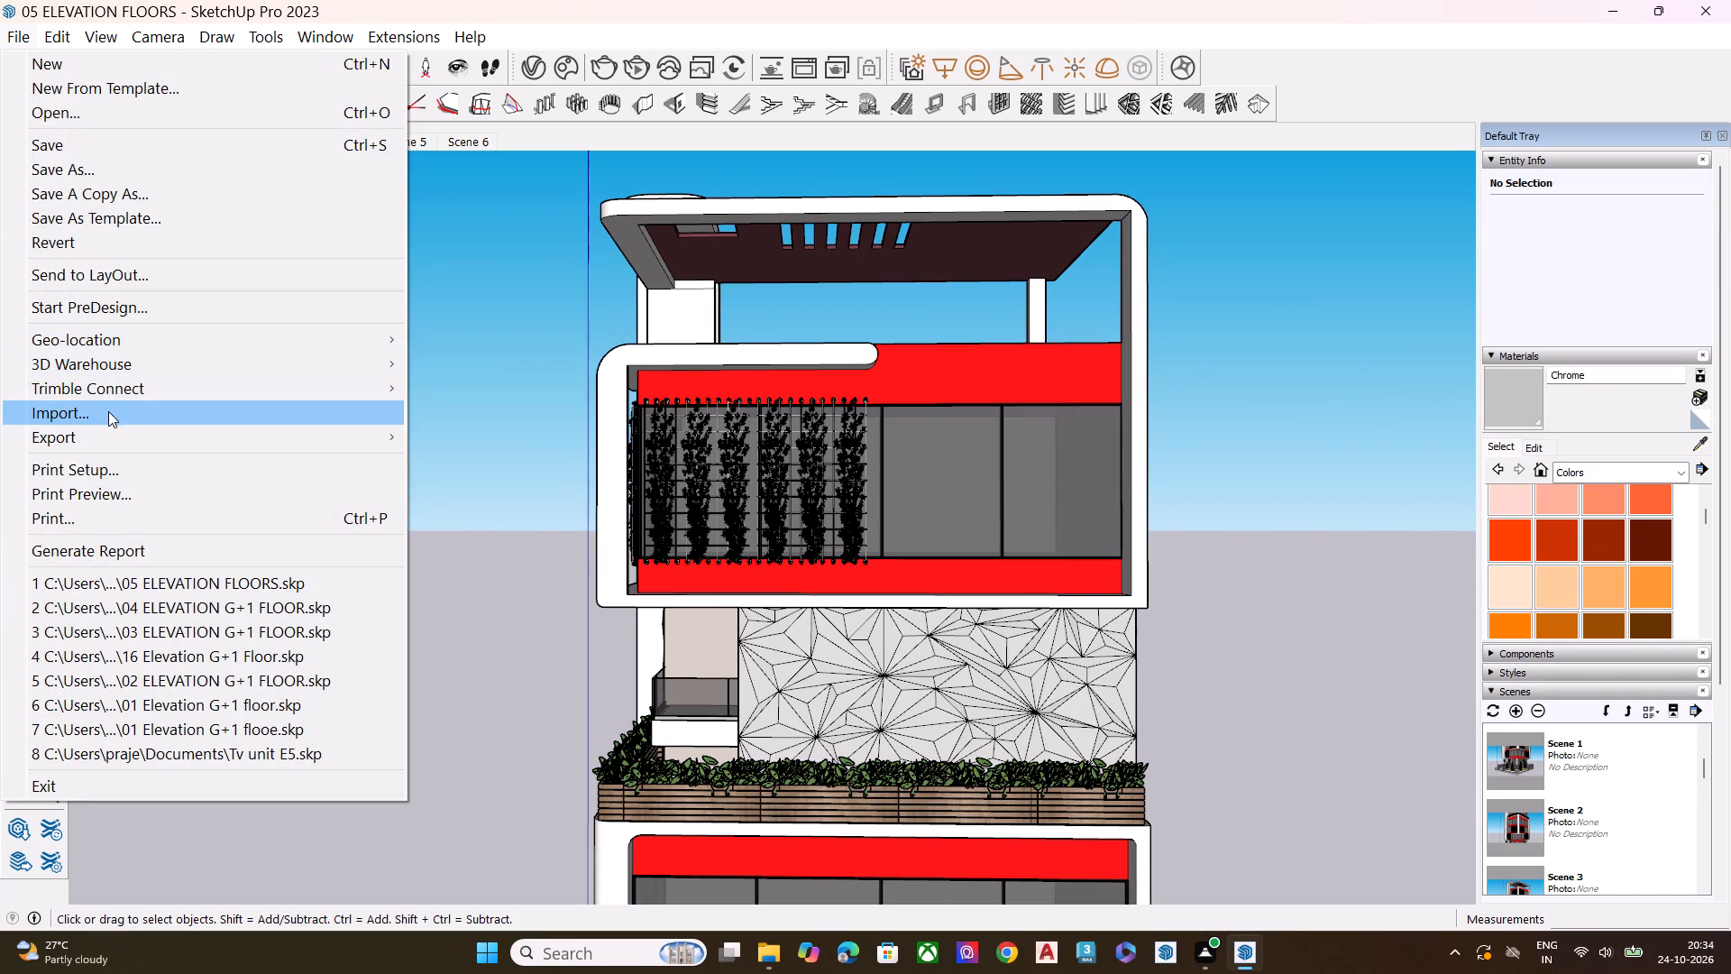
pyautogui.click(114, 435)
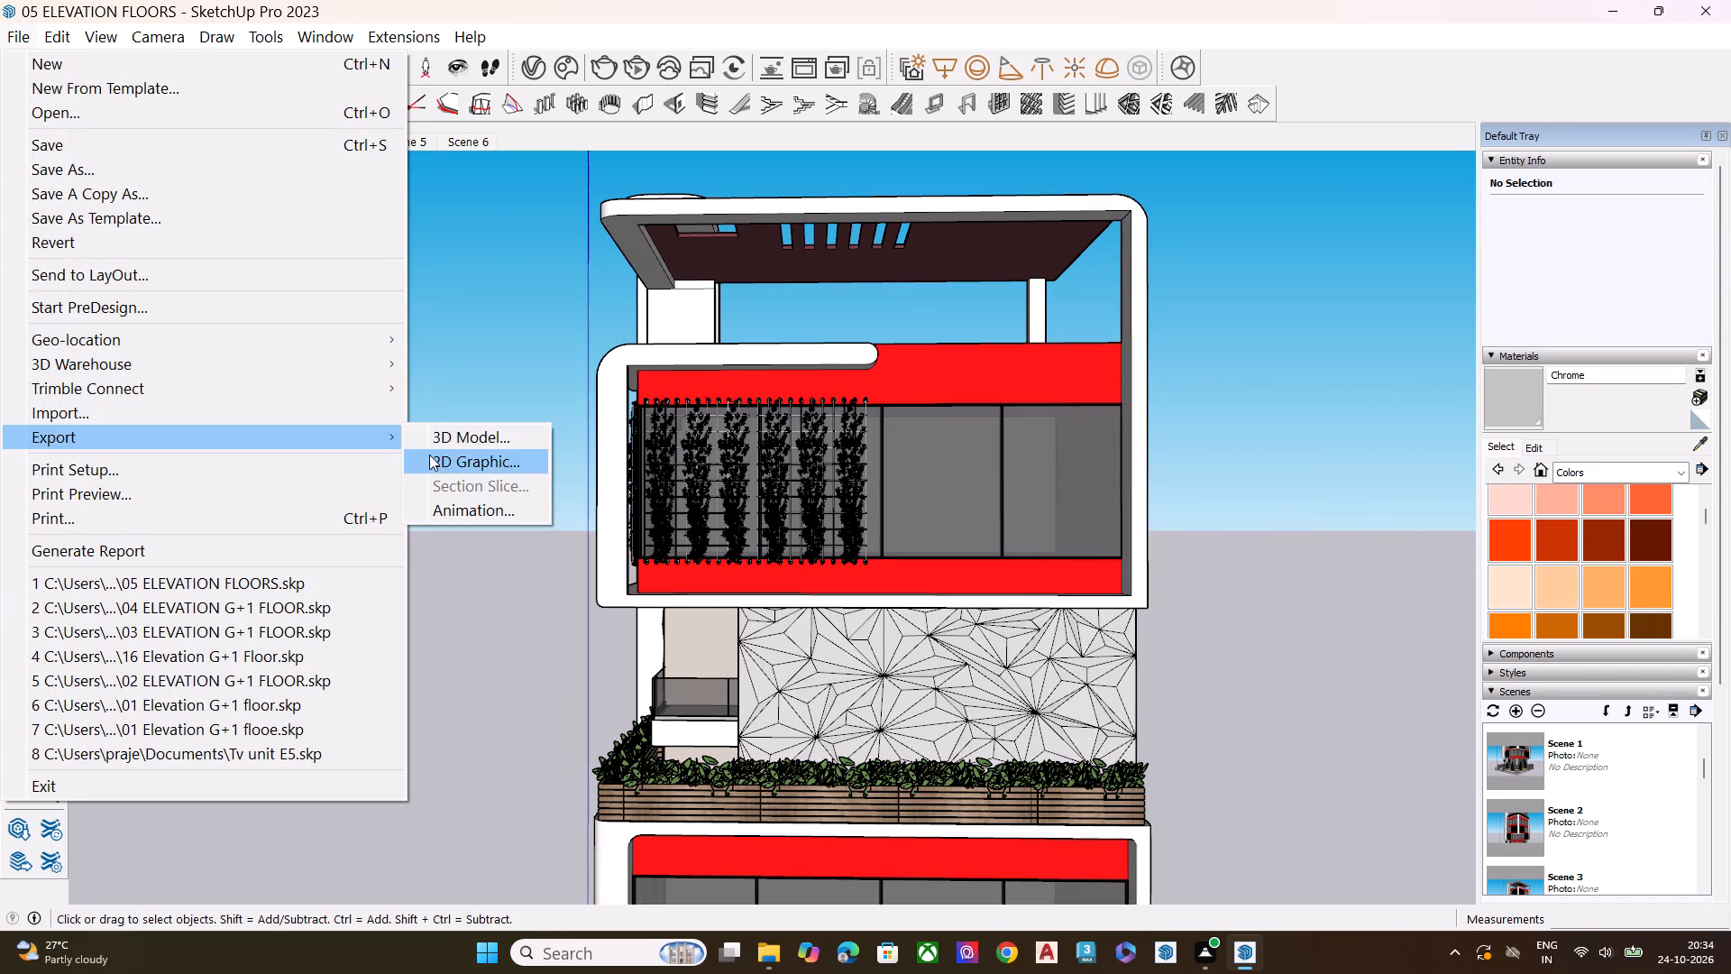
pyautogui.click(430, 455)
pyautogui.press('Right')
pyautogui.press('Left')
pyautogui.press('Left')
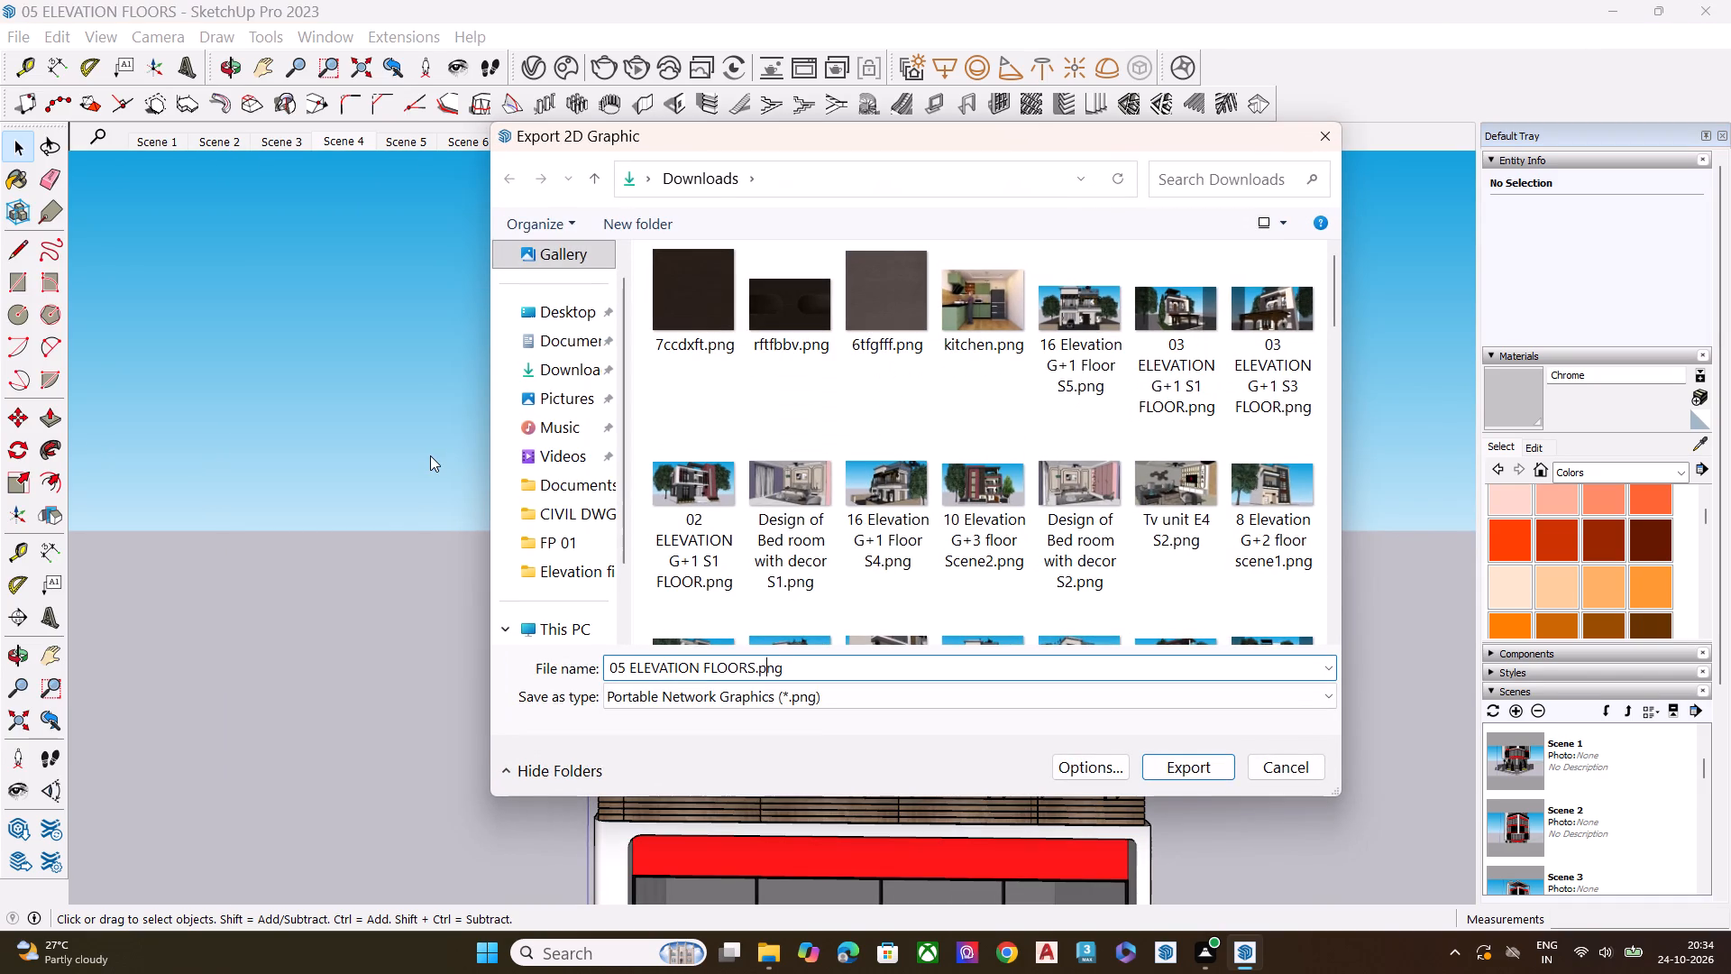
pyautogui.press('Left')
pyautogui.press('Left')
pyautogui.press('Left')
pyautogui.press('Left')
pyautogui.press('Left')
pyautogui.press('Left')
pyautogui.press('Left')
pyautogui.press('Left')
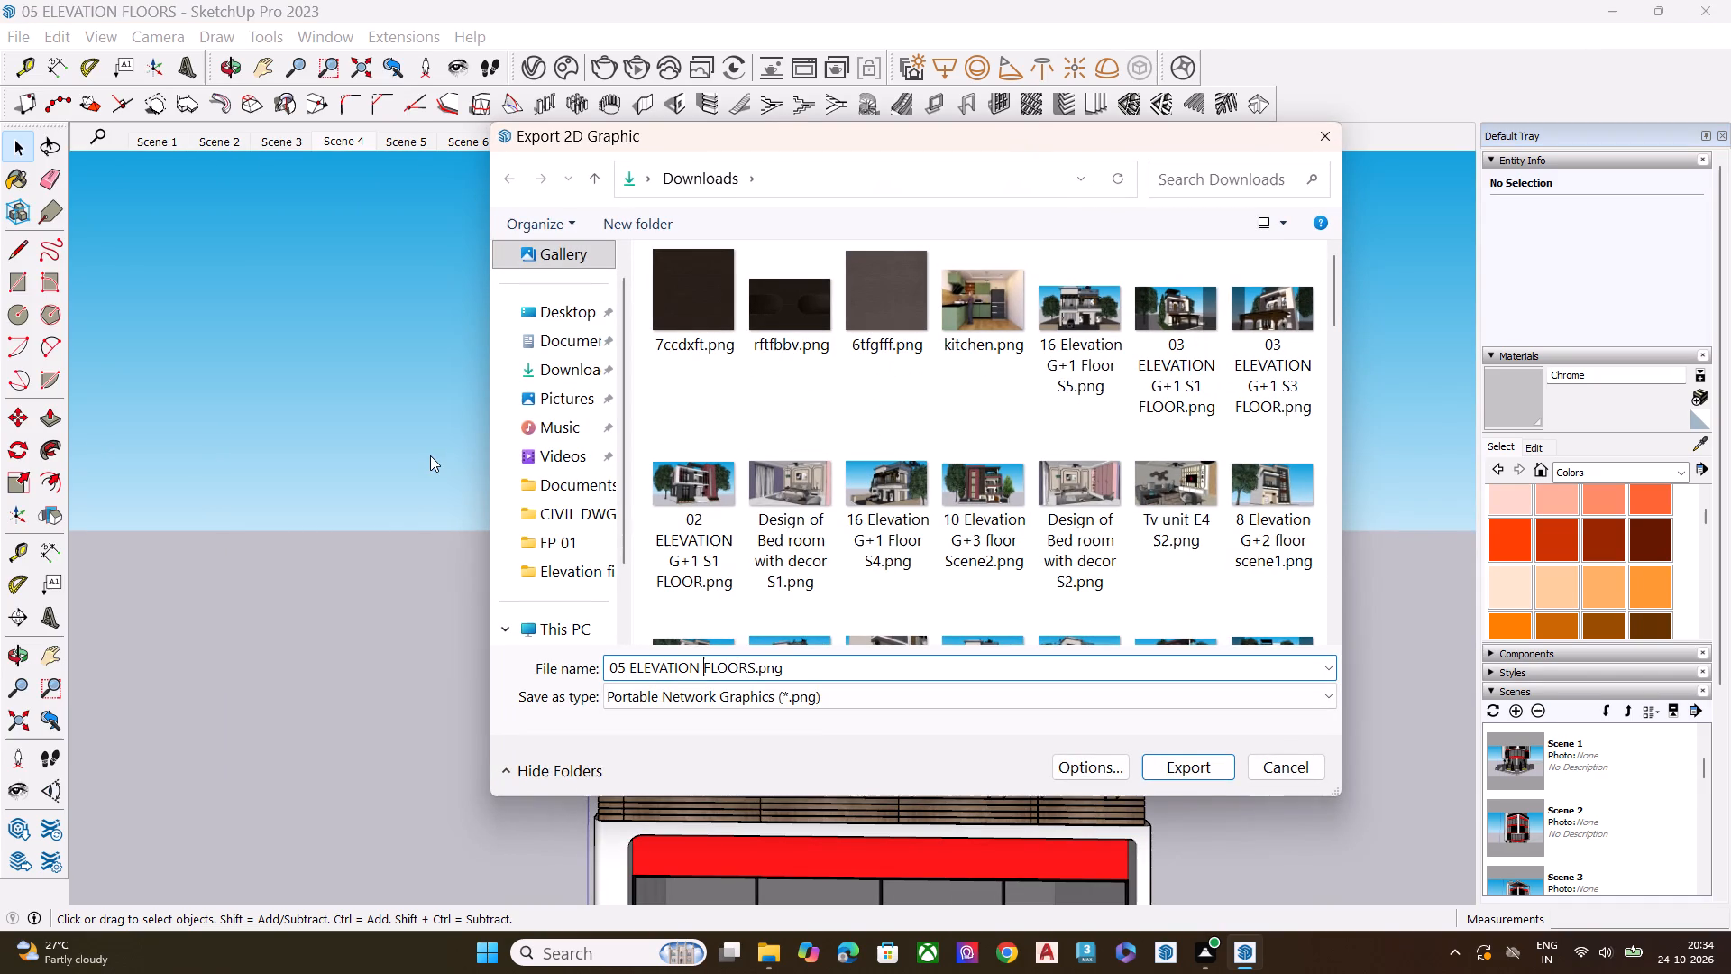
pyautogui.press('s')
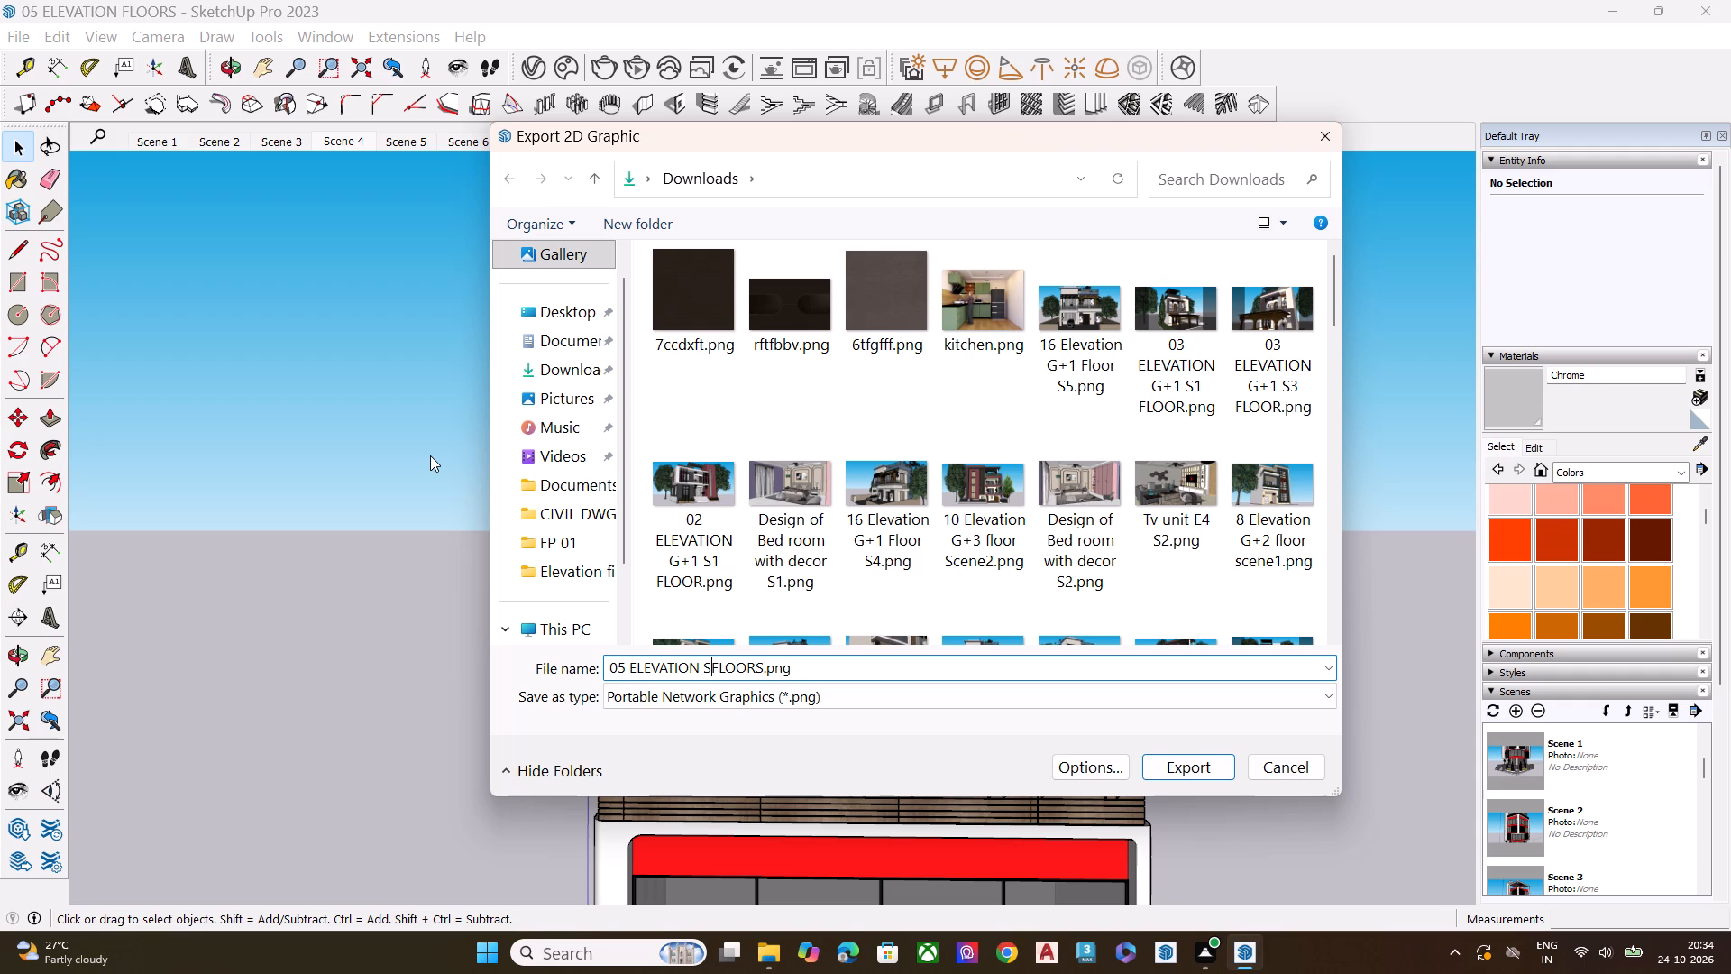
pyautogui.write('4')
pyautogui.press('space')
pyautogui.press('Return')
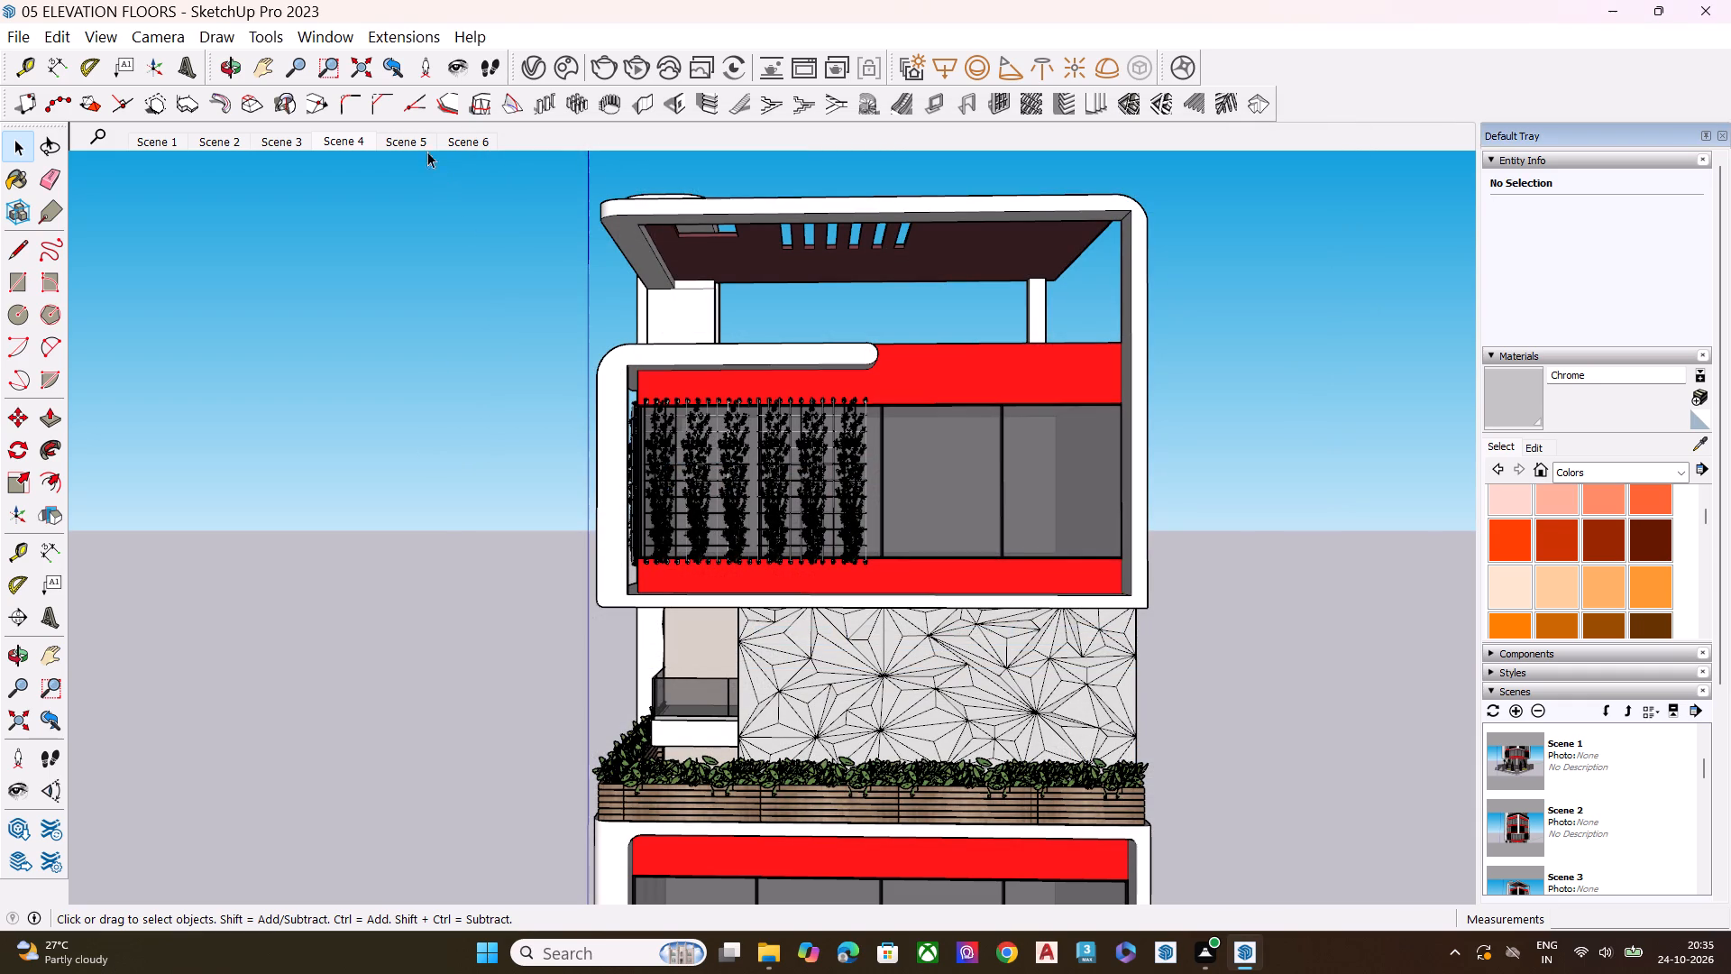
# Export the Scene 5 view as a 2D PNG graphic in Downloads named 05 ELEVATION S5 FLOORS.png.
pyautogui.click(423, 145)
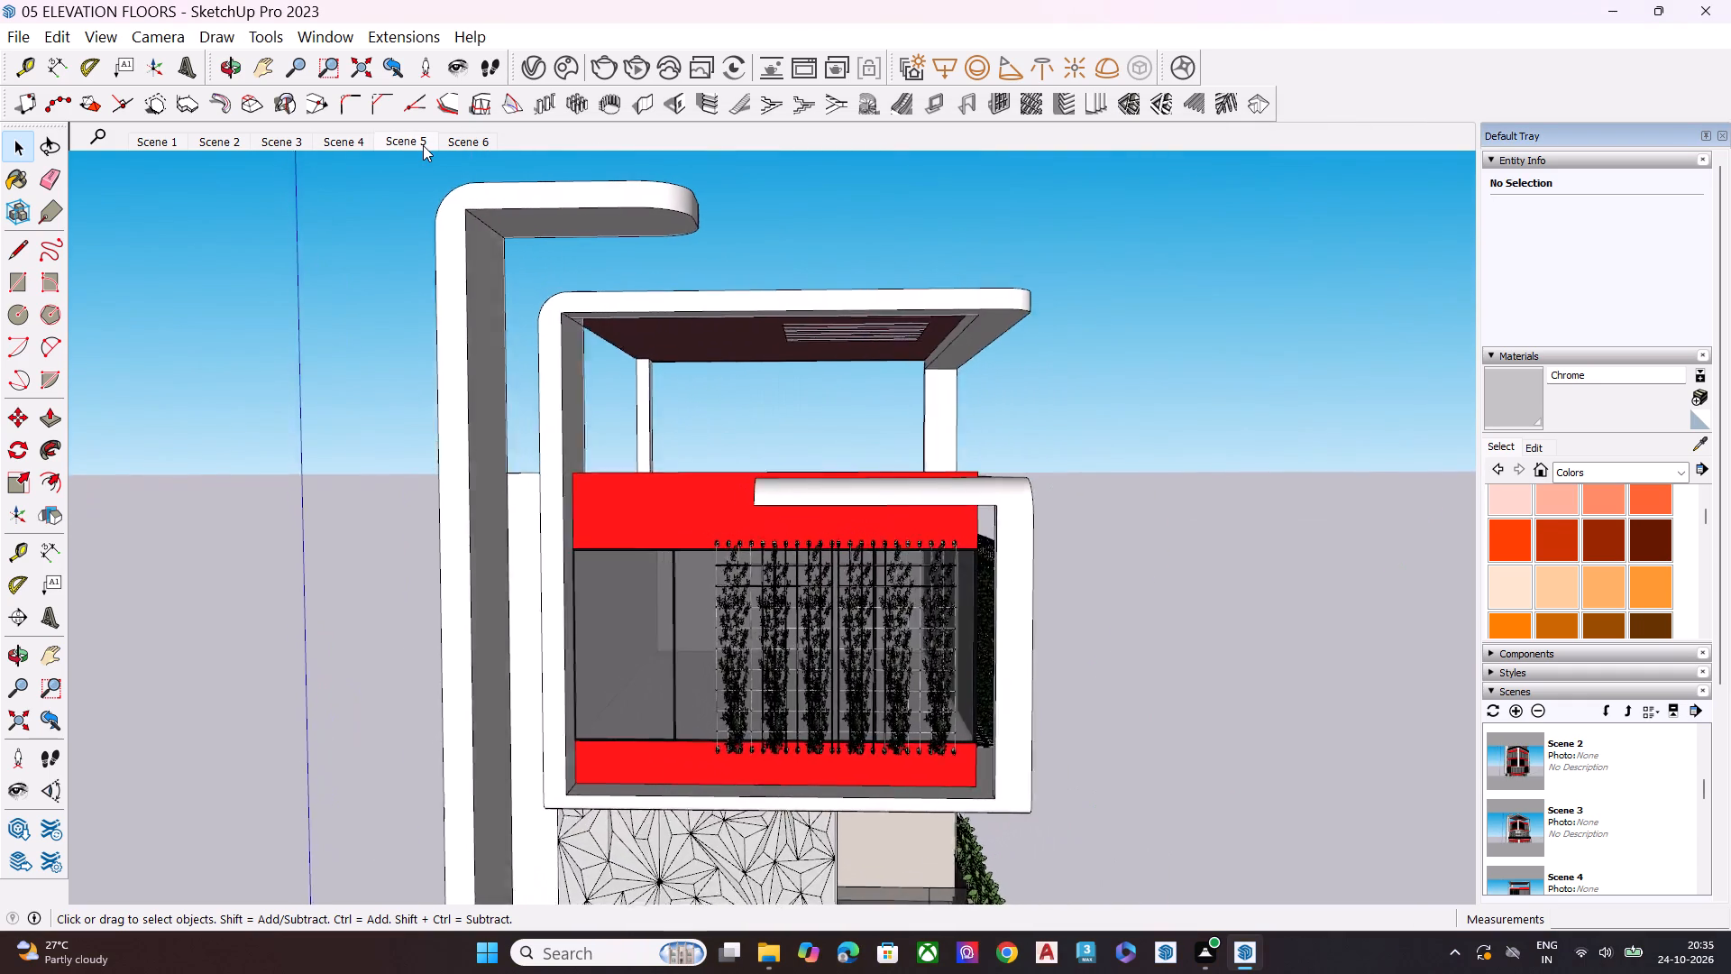
pyautogui.click(25, 46)
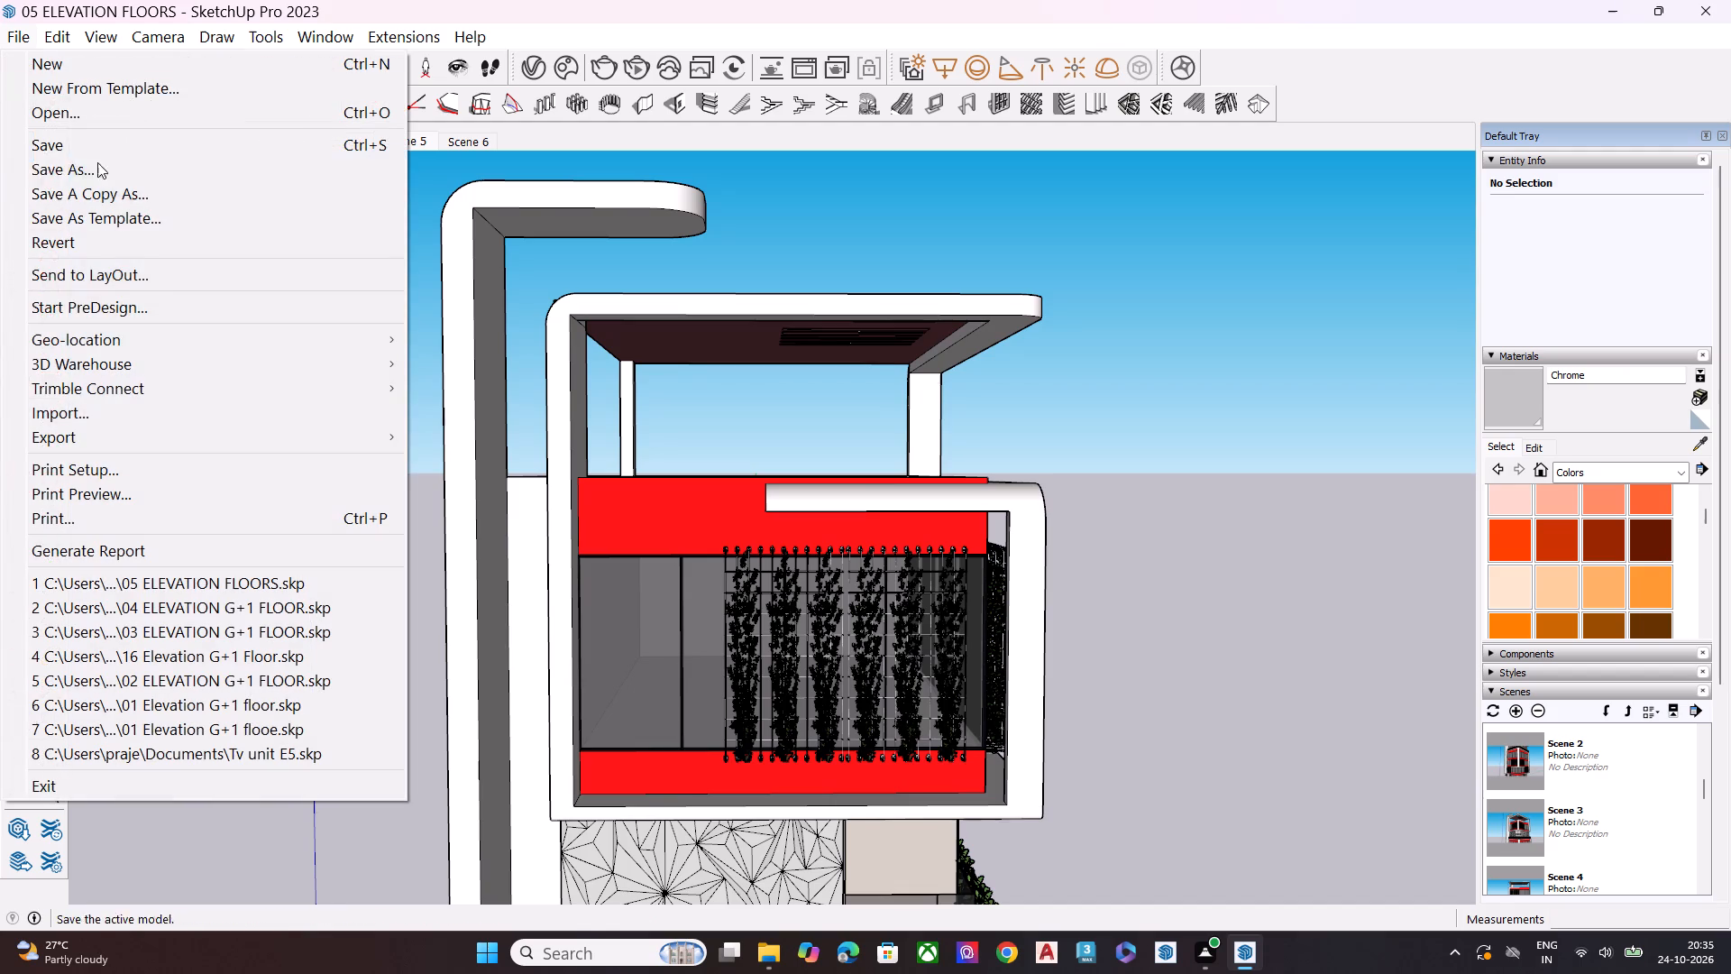
pyautogui.click(147, 432)
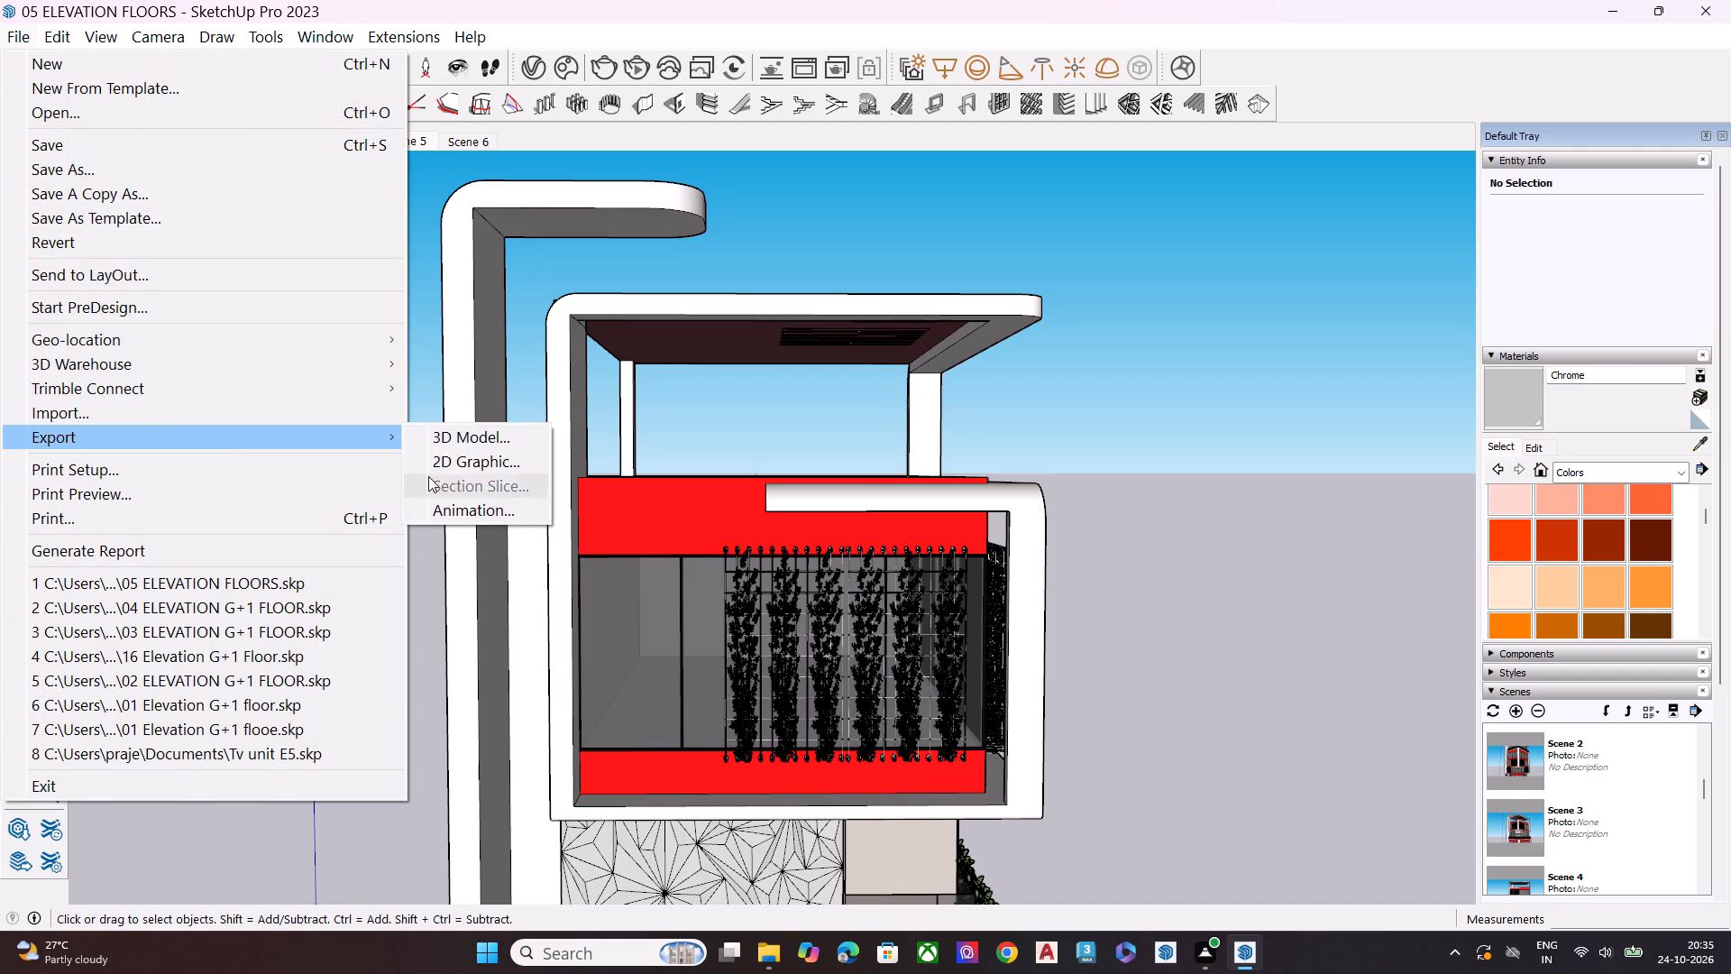
pyautogui.click(469, 464)
pyautogui.press('Right')
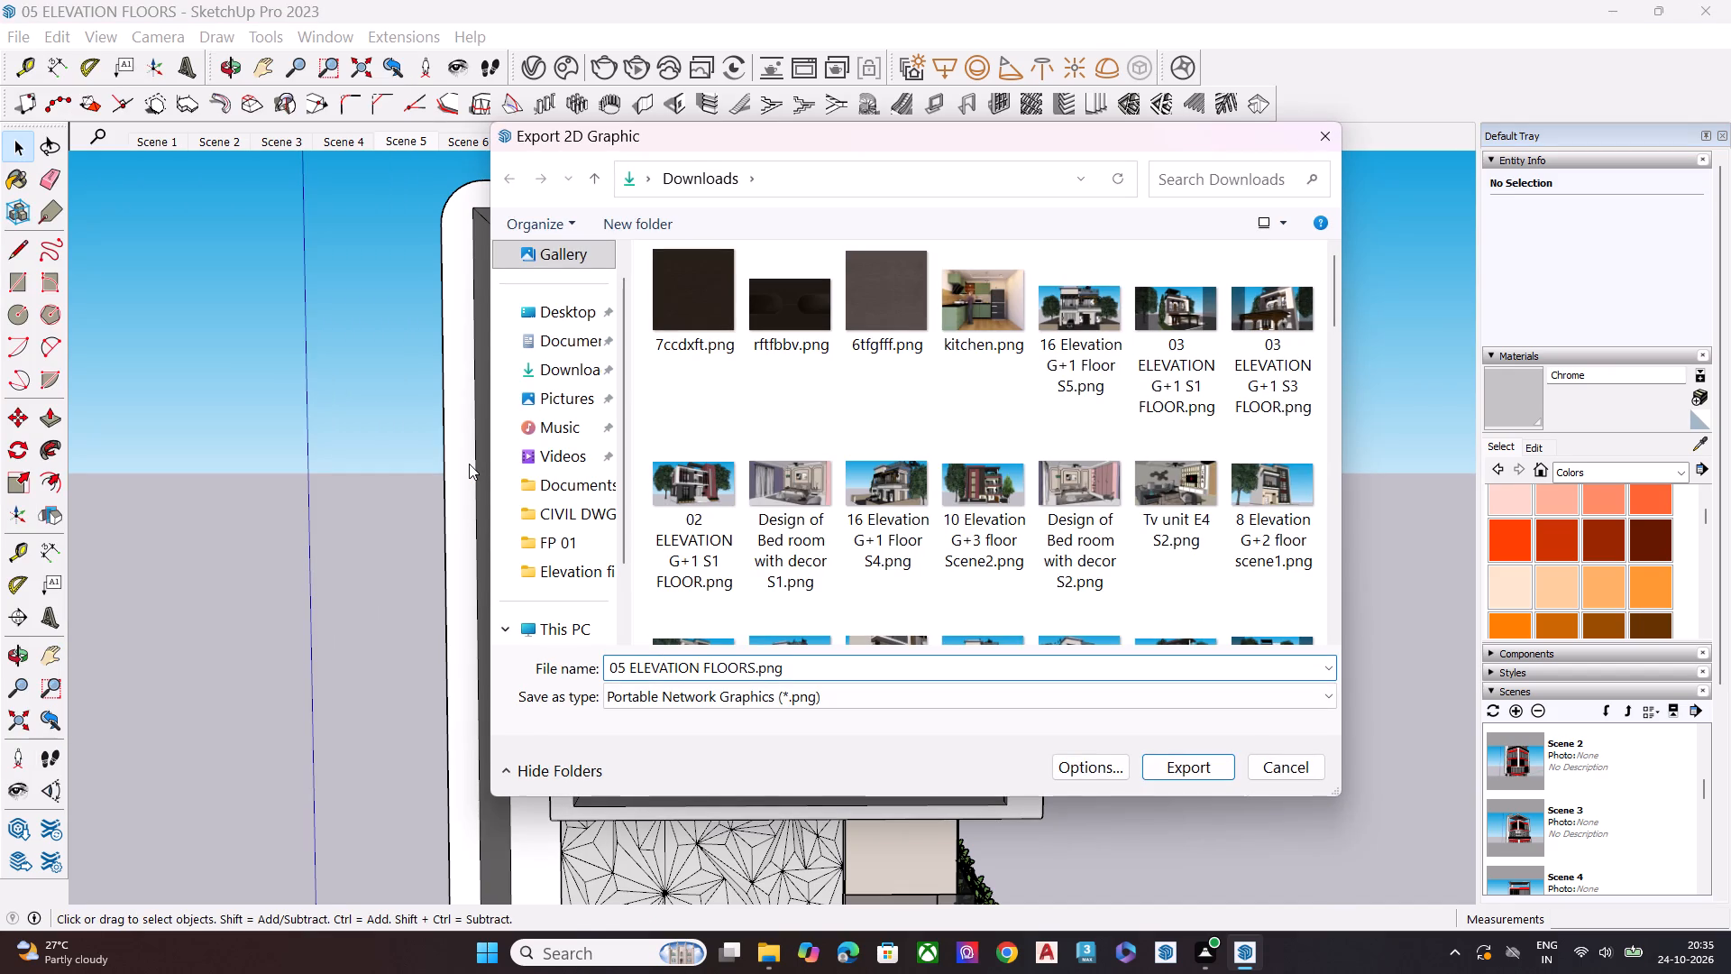
pyautogui.press('Left')
pyautogui.press('Left')
pyautogui.press('Left')
pyautogui.press('Left')
pyautogui.press('Left')
pyautogui.press('Left')
pyautogui.press('Left')
pyautogui.press('Left')
pyautogui.press('Left')
pyautogui.press('Left')
pyautogui.press('Left')
pyautogui.press('Right')
pyautogui.write('S5')
pyautogui.press('space')
pyautogui.press('Return')
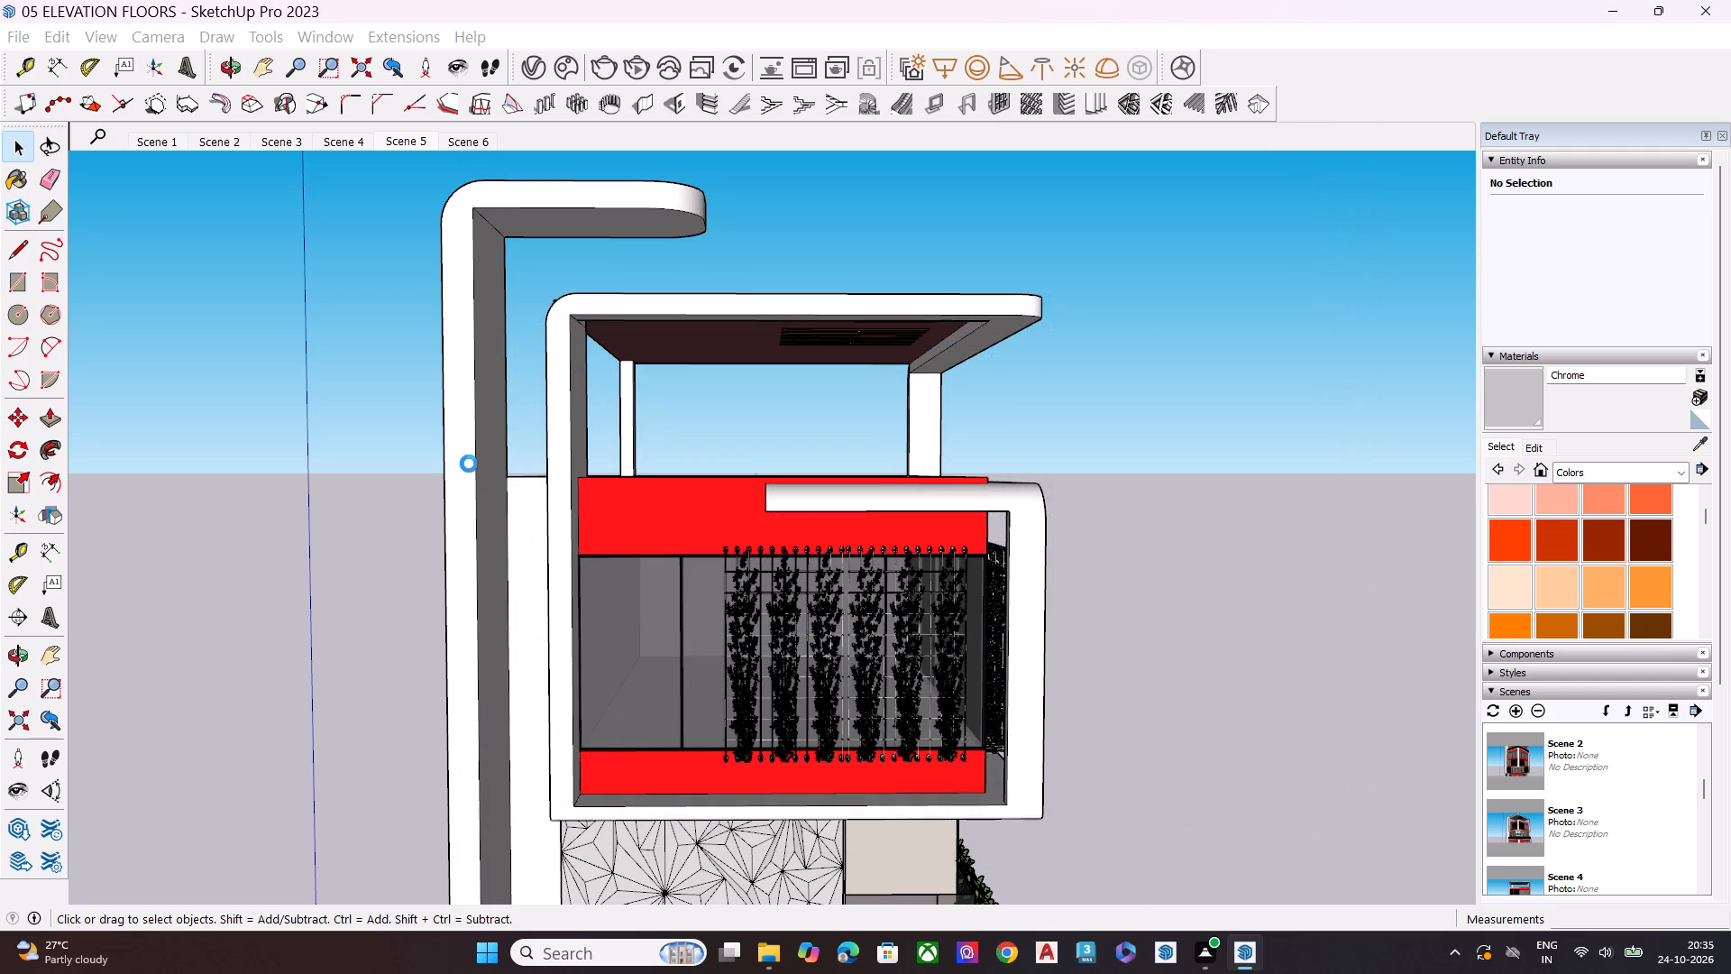
# Starting from Scene 6, reframe the view to include the whole tower and its base, and add it as a new scene.
pyautogui.click(490, 142)
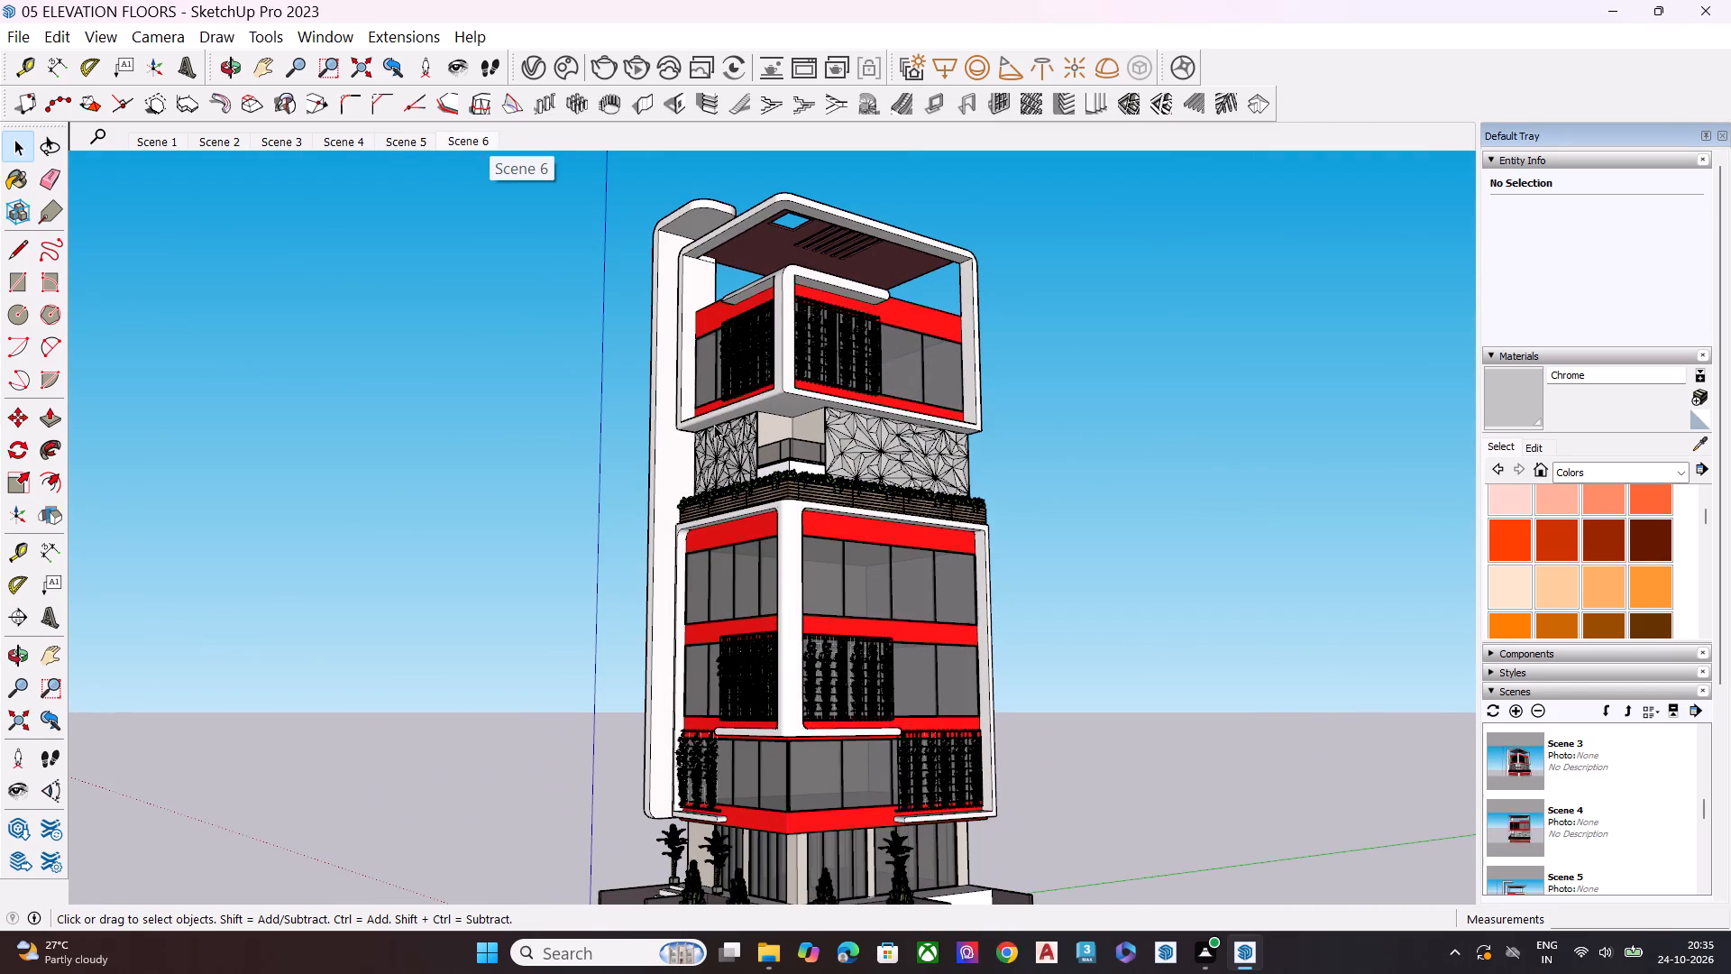
pyautogui.scroll(-2, 815, 427)
pyautogui.moveTo(789, 460); pyautogui.dragTo(789, 429, button='middle')
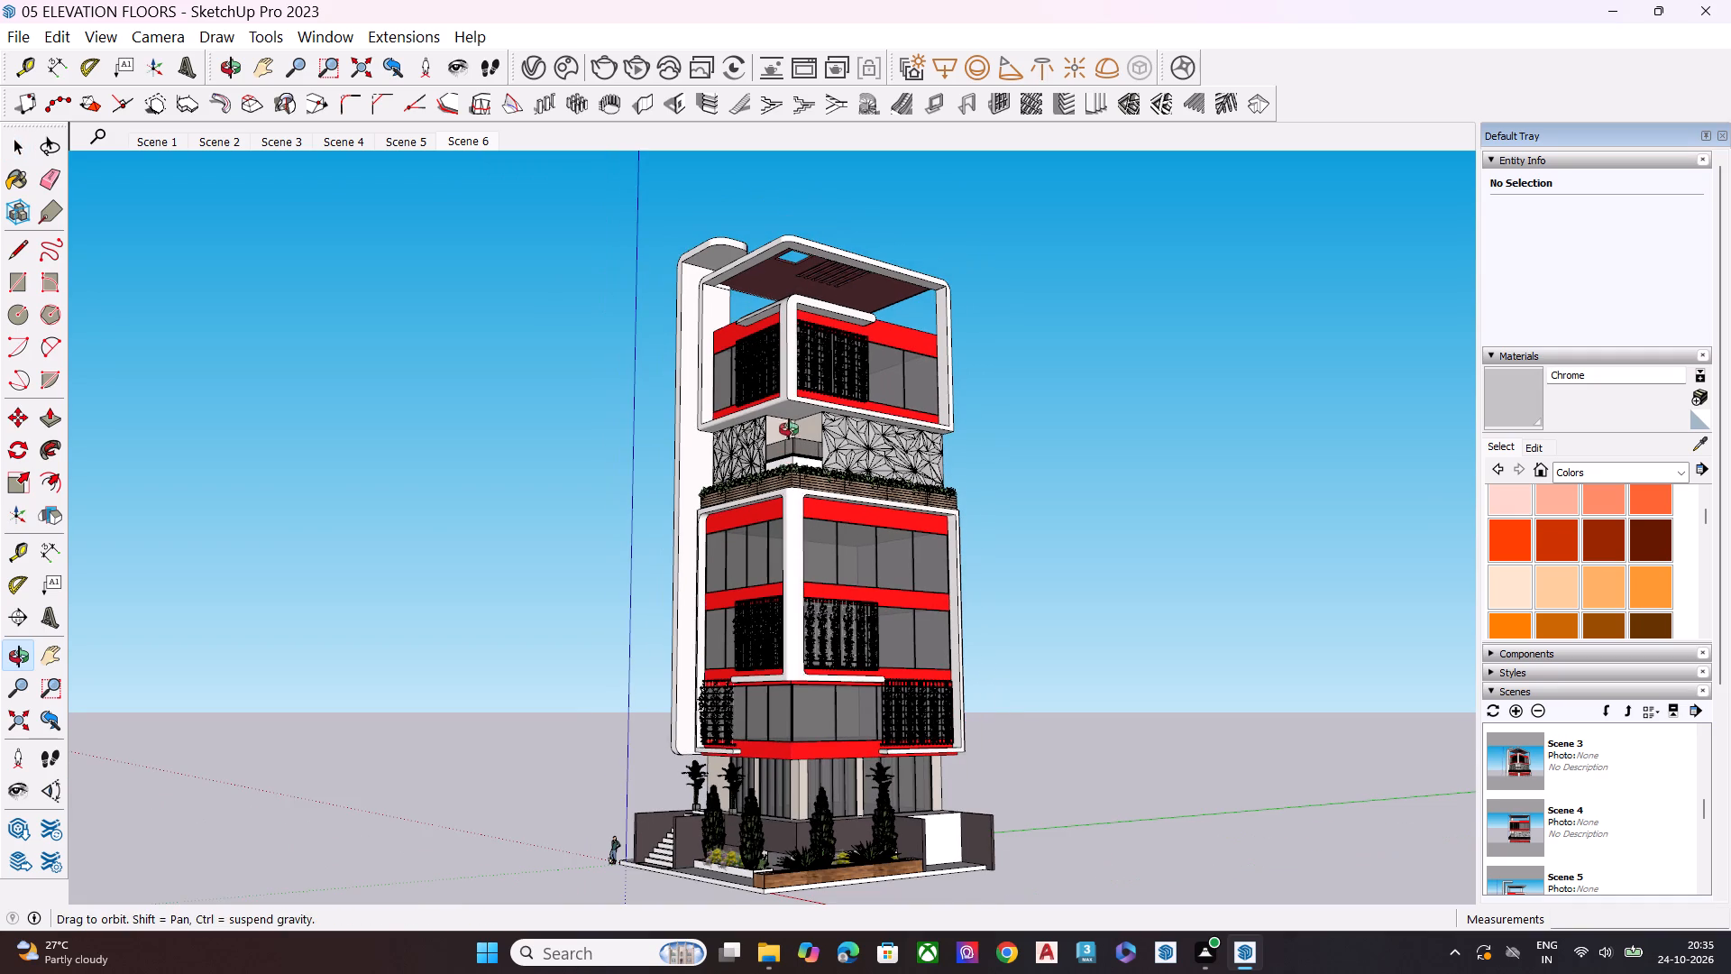
pyautogui.moveTo(789, 429); pyautogui.dragTo(789, 427, button='middle')
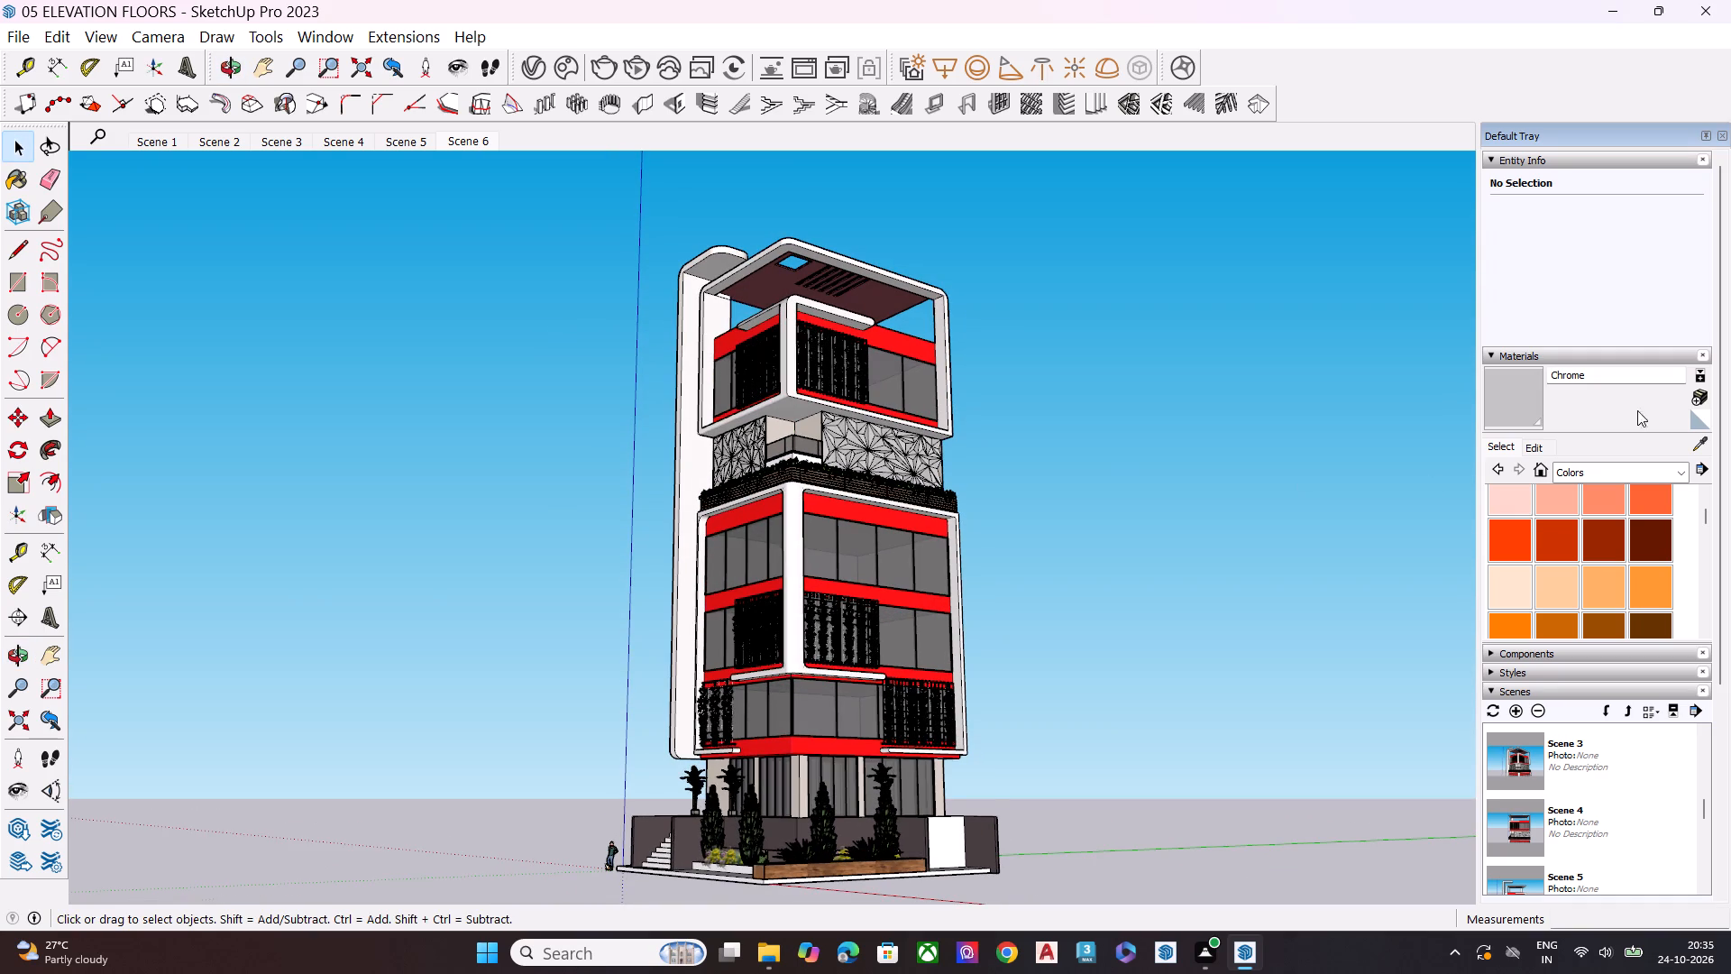
pyautogui.click(1533, 358)
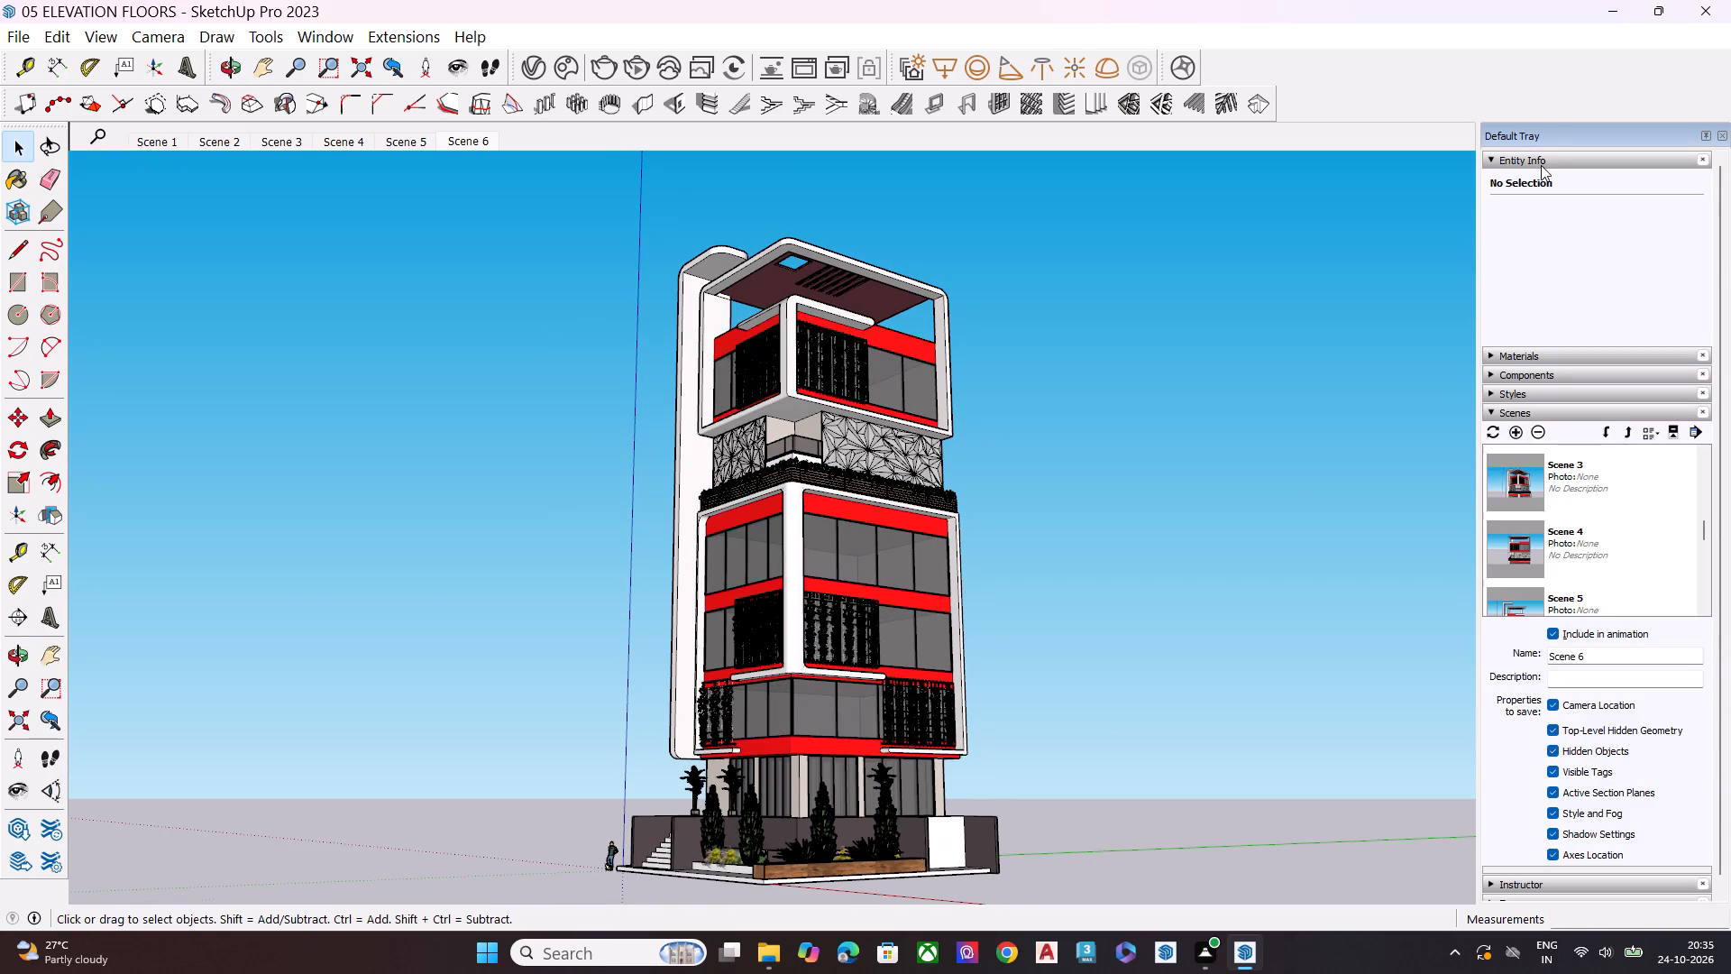
pyautogui.click(1541, 165)
pyautogui.click(1515, 256)
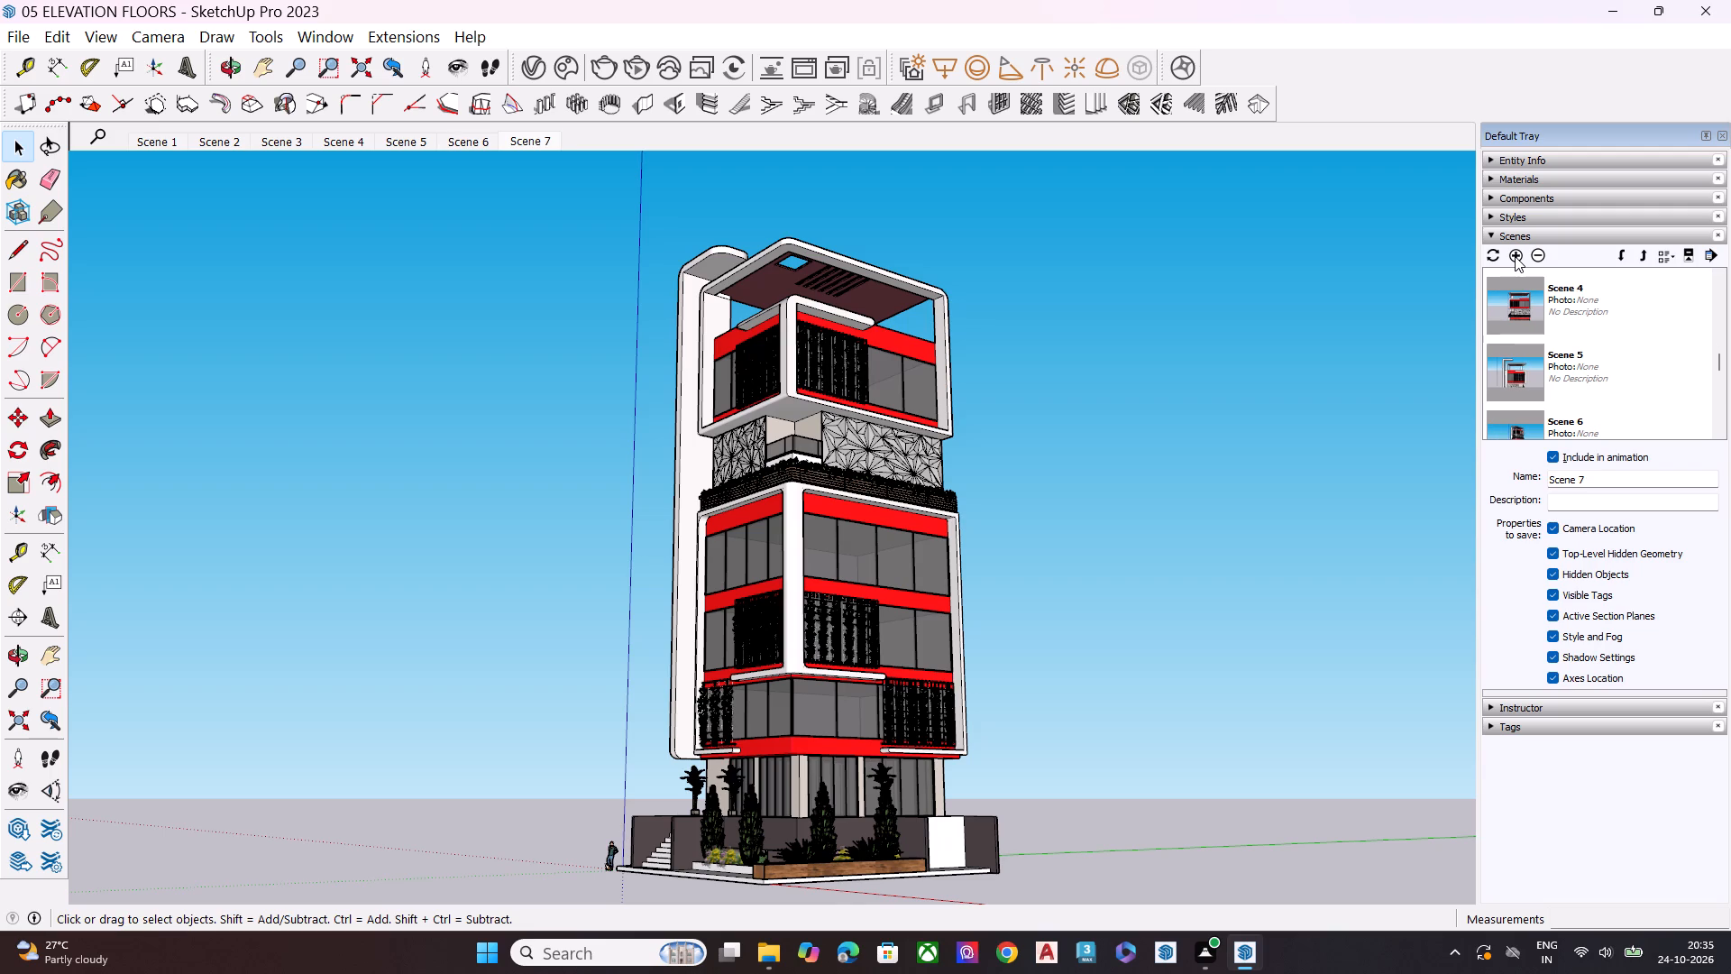
# Delete the old Scene 6 from the saved scenes.
pyautogui.click(1572, 426)
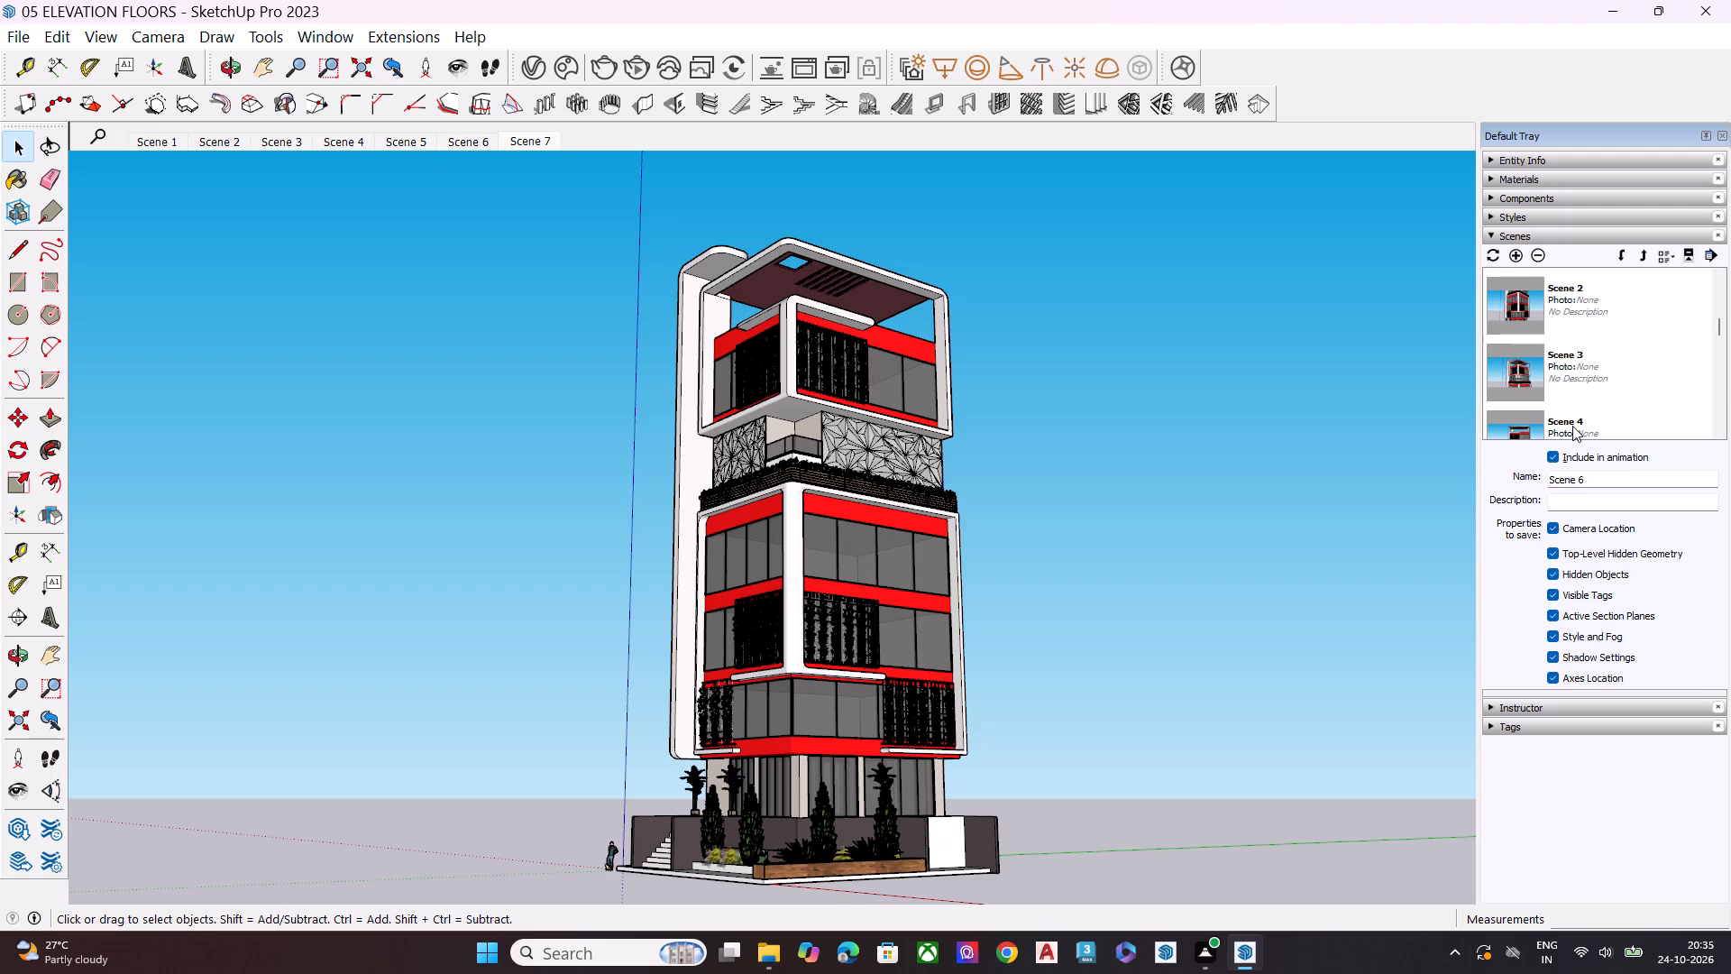
pyautogui.scroll(-9, 1528, 326)
pyautogui.scroll(1, 1571, 315)
pyautogui.scroll(-1, 1571, 315)
pyautogui.scroll(1, 1571, 315)
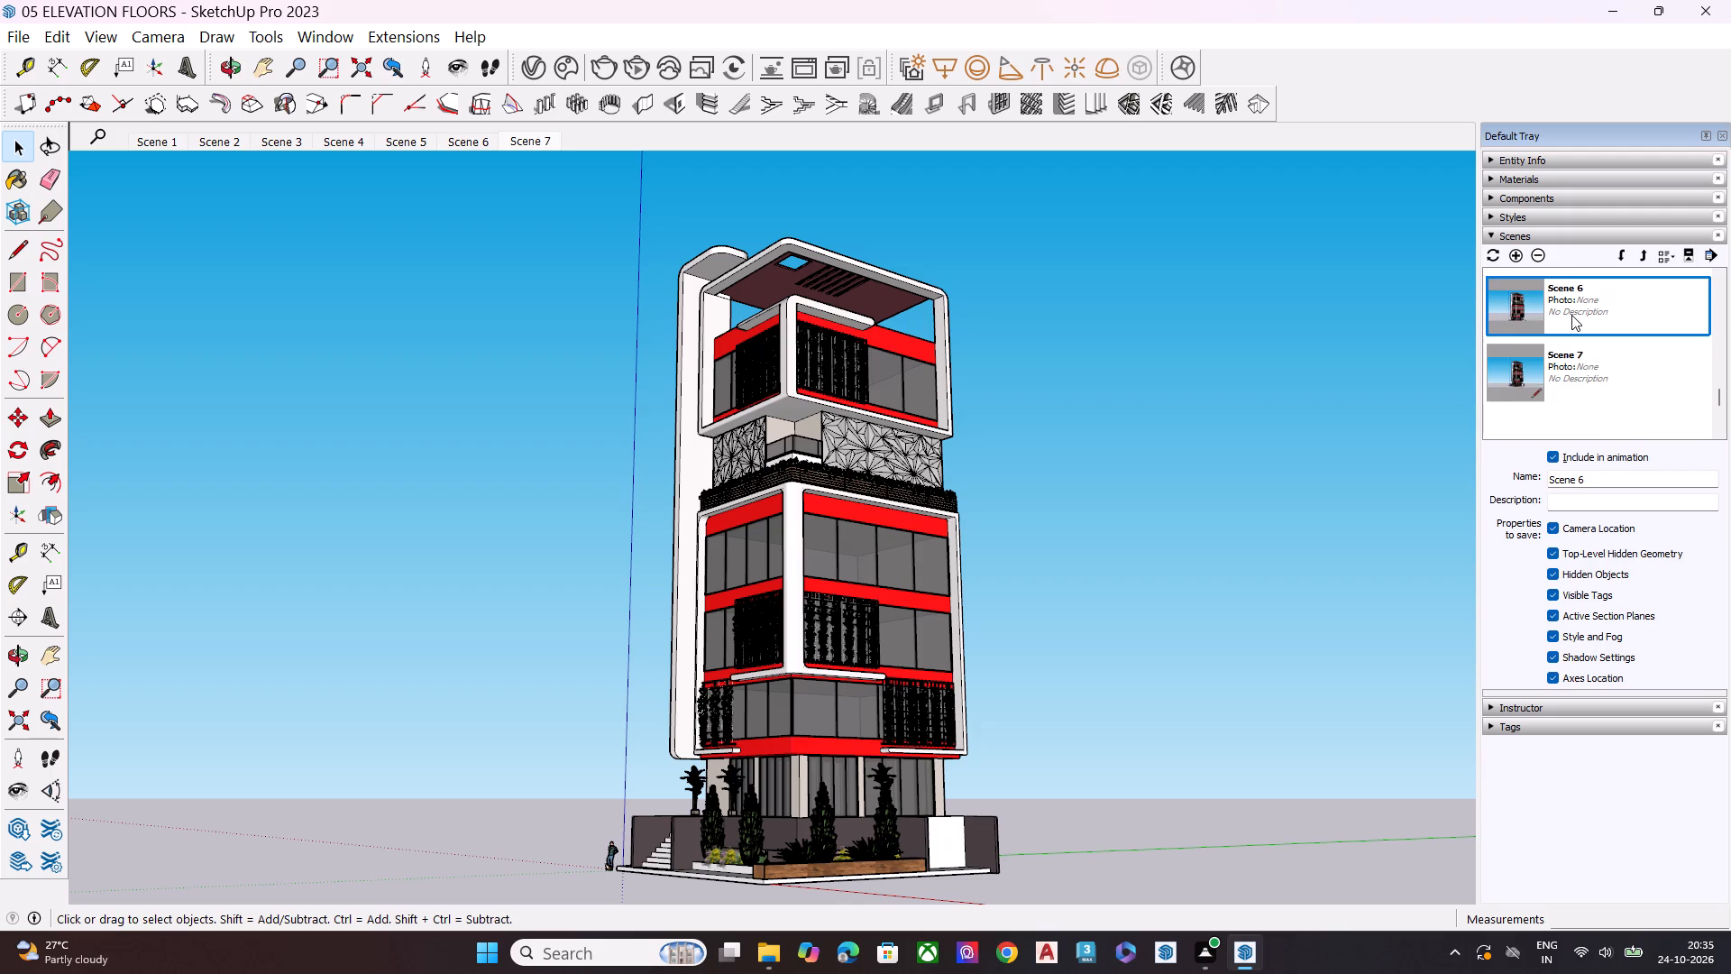
pyautogui.click(1578, 313)
pyautogui.rightClick(1543, 253)
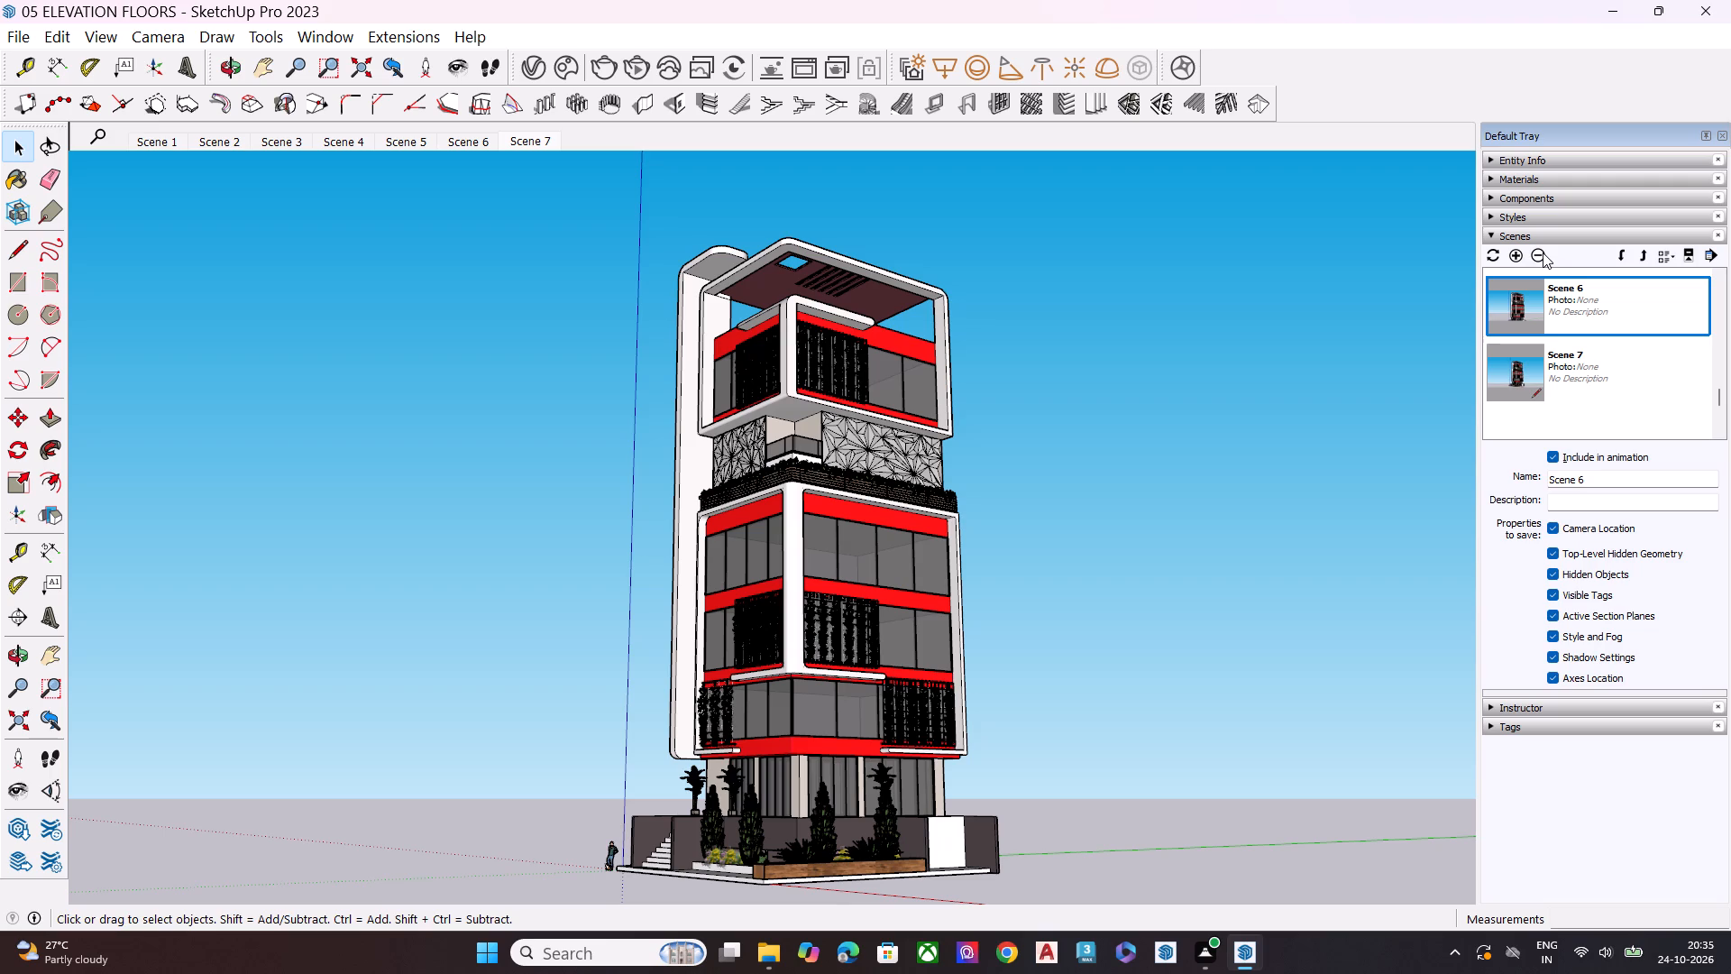
pyautogui.click(1539, 258)
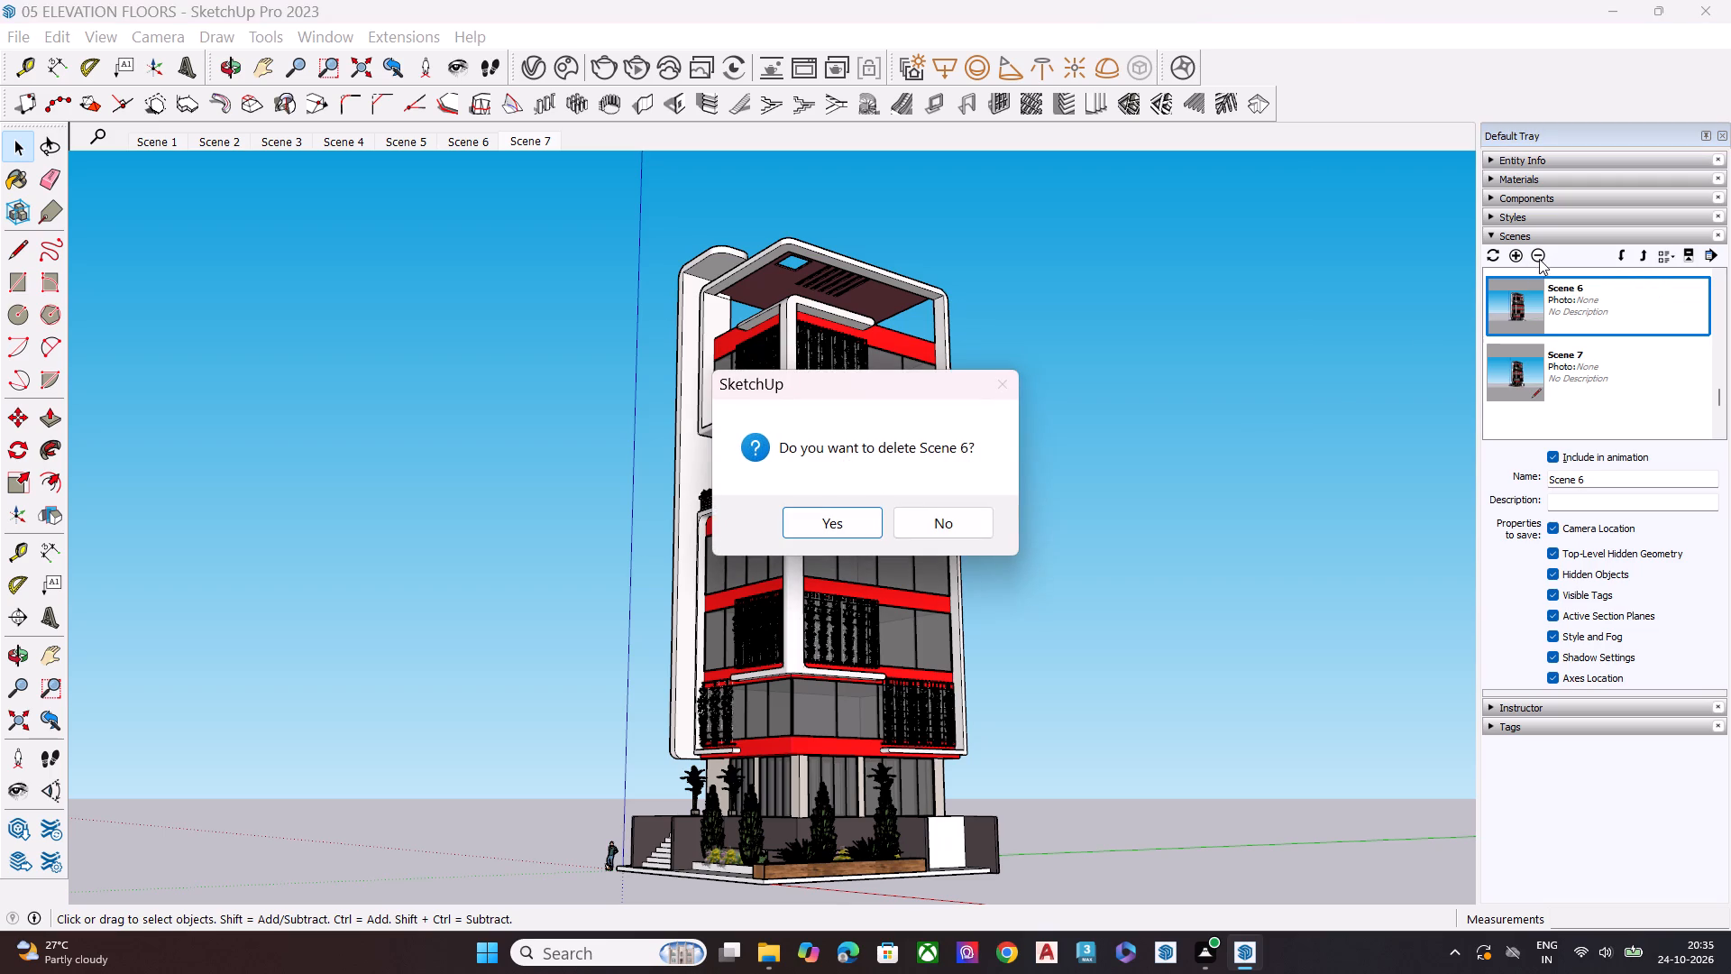
pyautogui.click(866, 519)
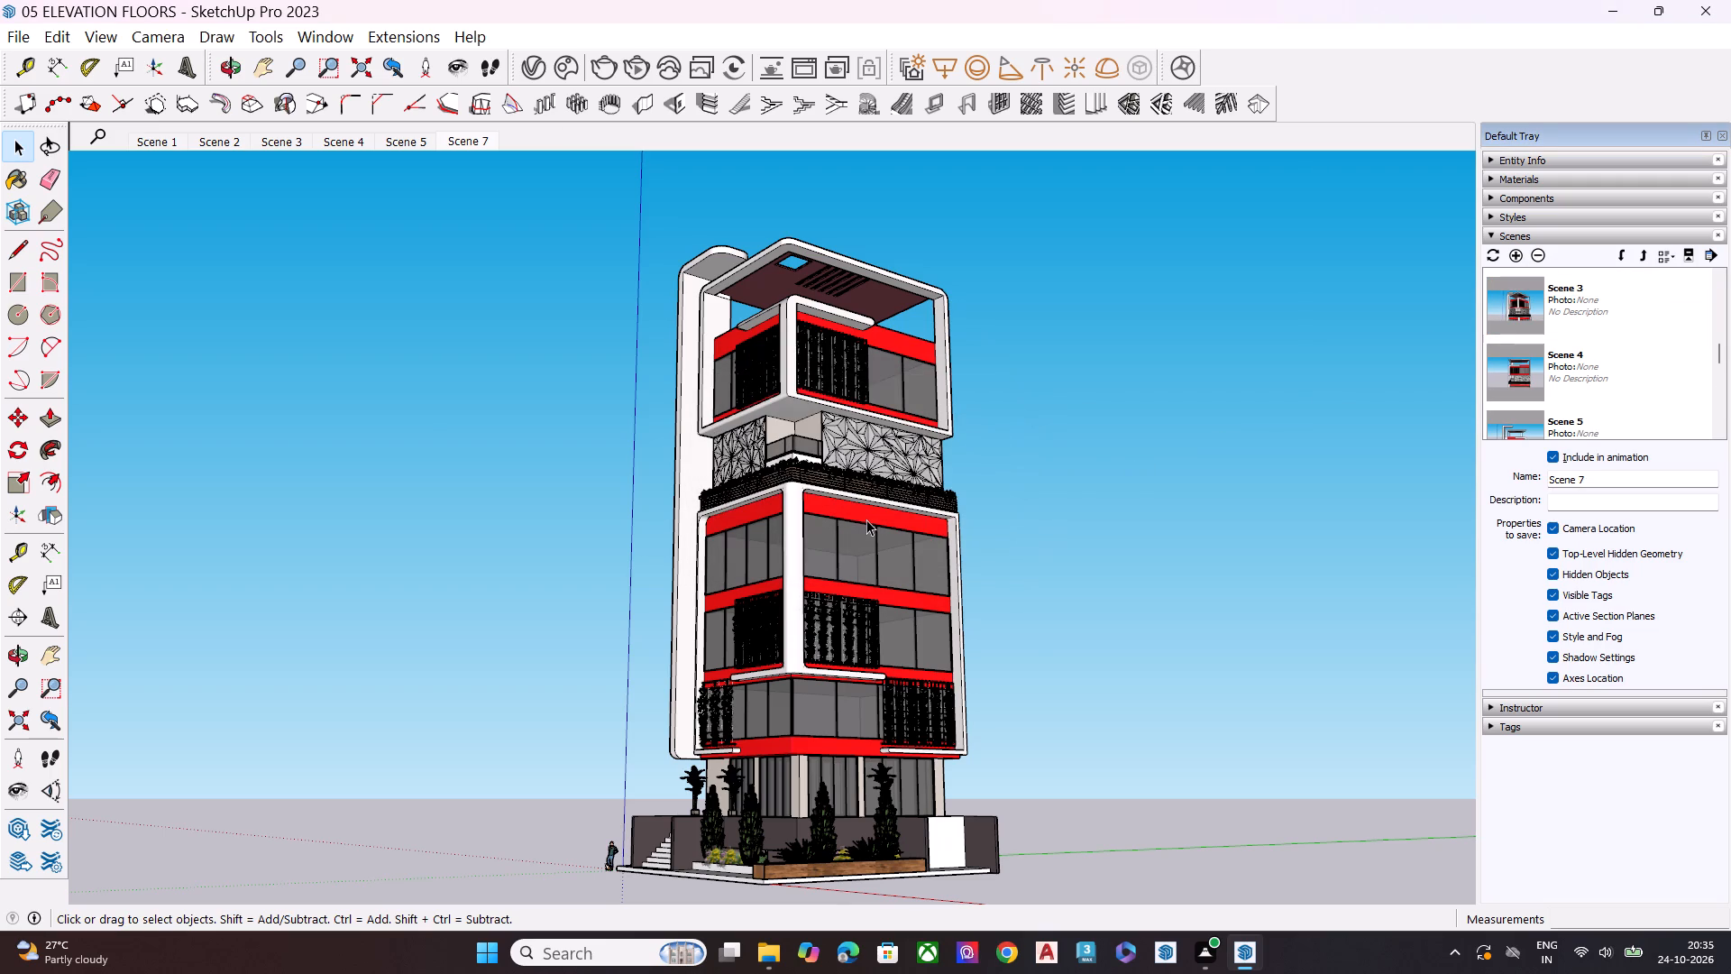
# Export the new full-tower scene as a 2D PNG graphic in Downloads named 05 ELEVATION S6 FLOORS.png.
pyautogui.click(26, 38)
pyautogui.click(96, 438)
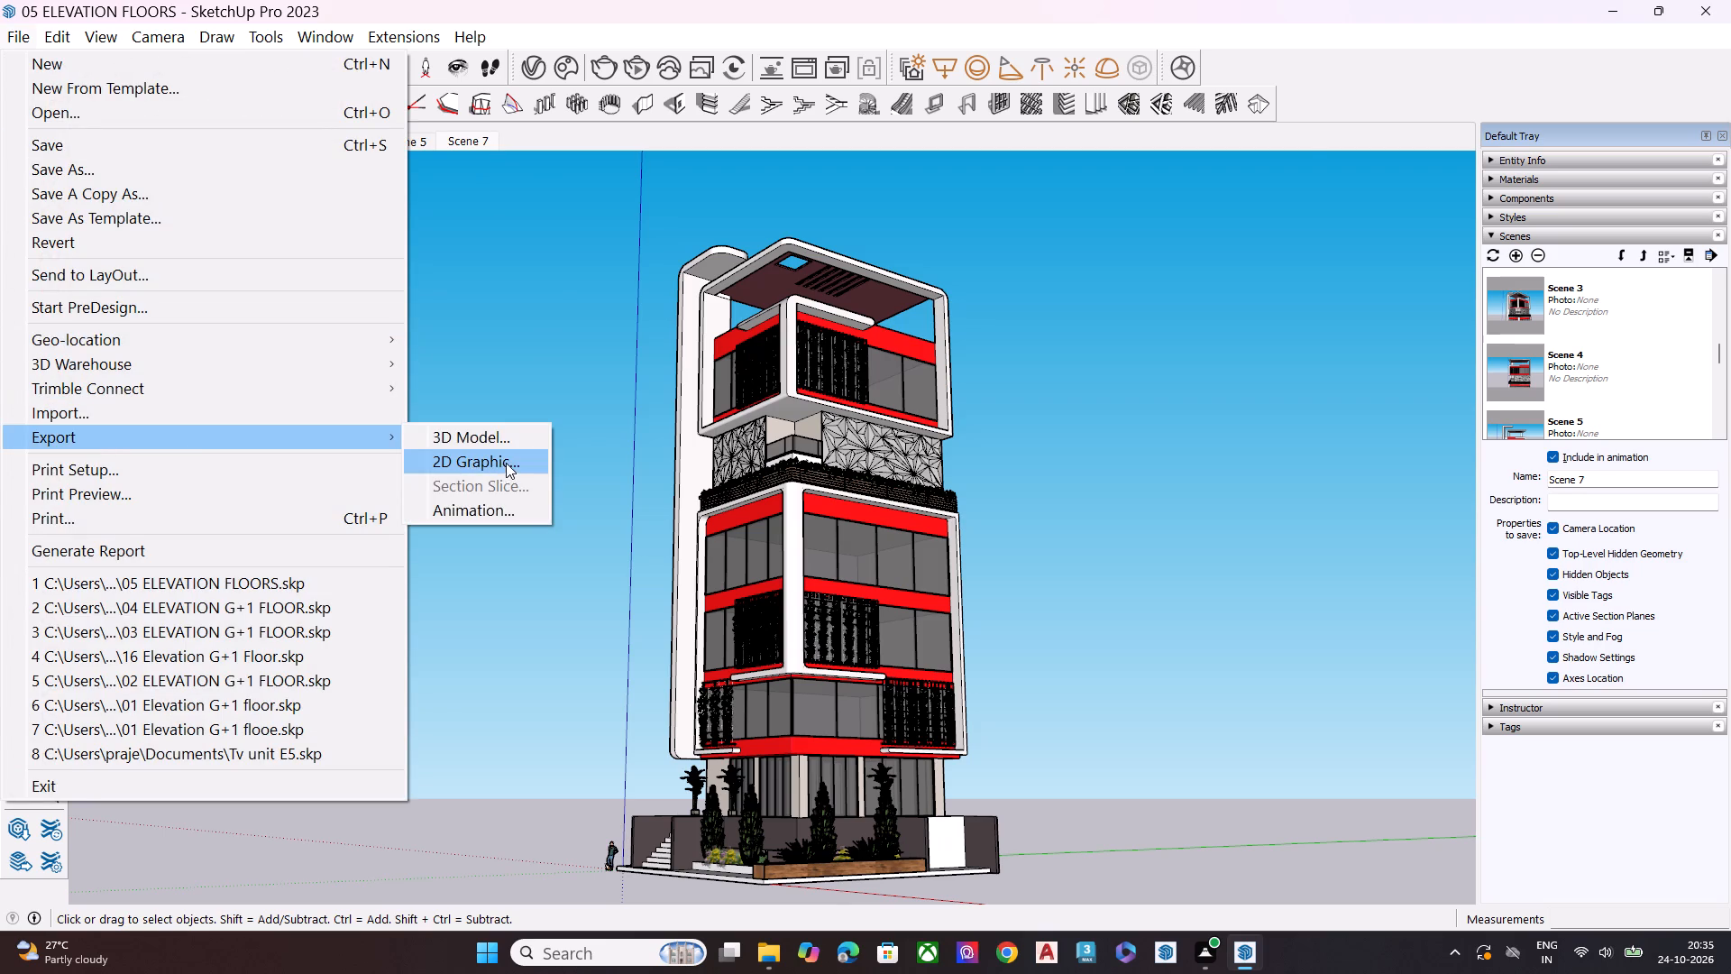
pyautogui.click(506, 463)
pyautogui.press('Right')
pyautogui.press('Left')
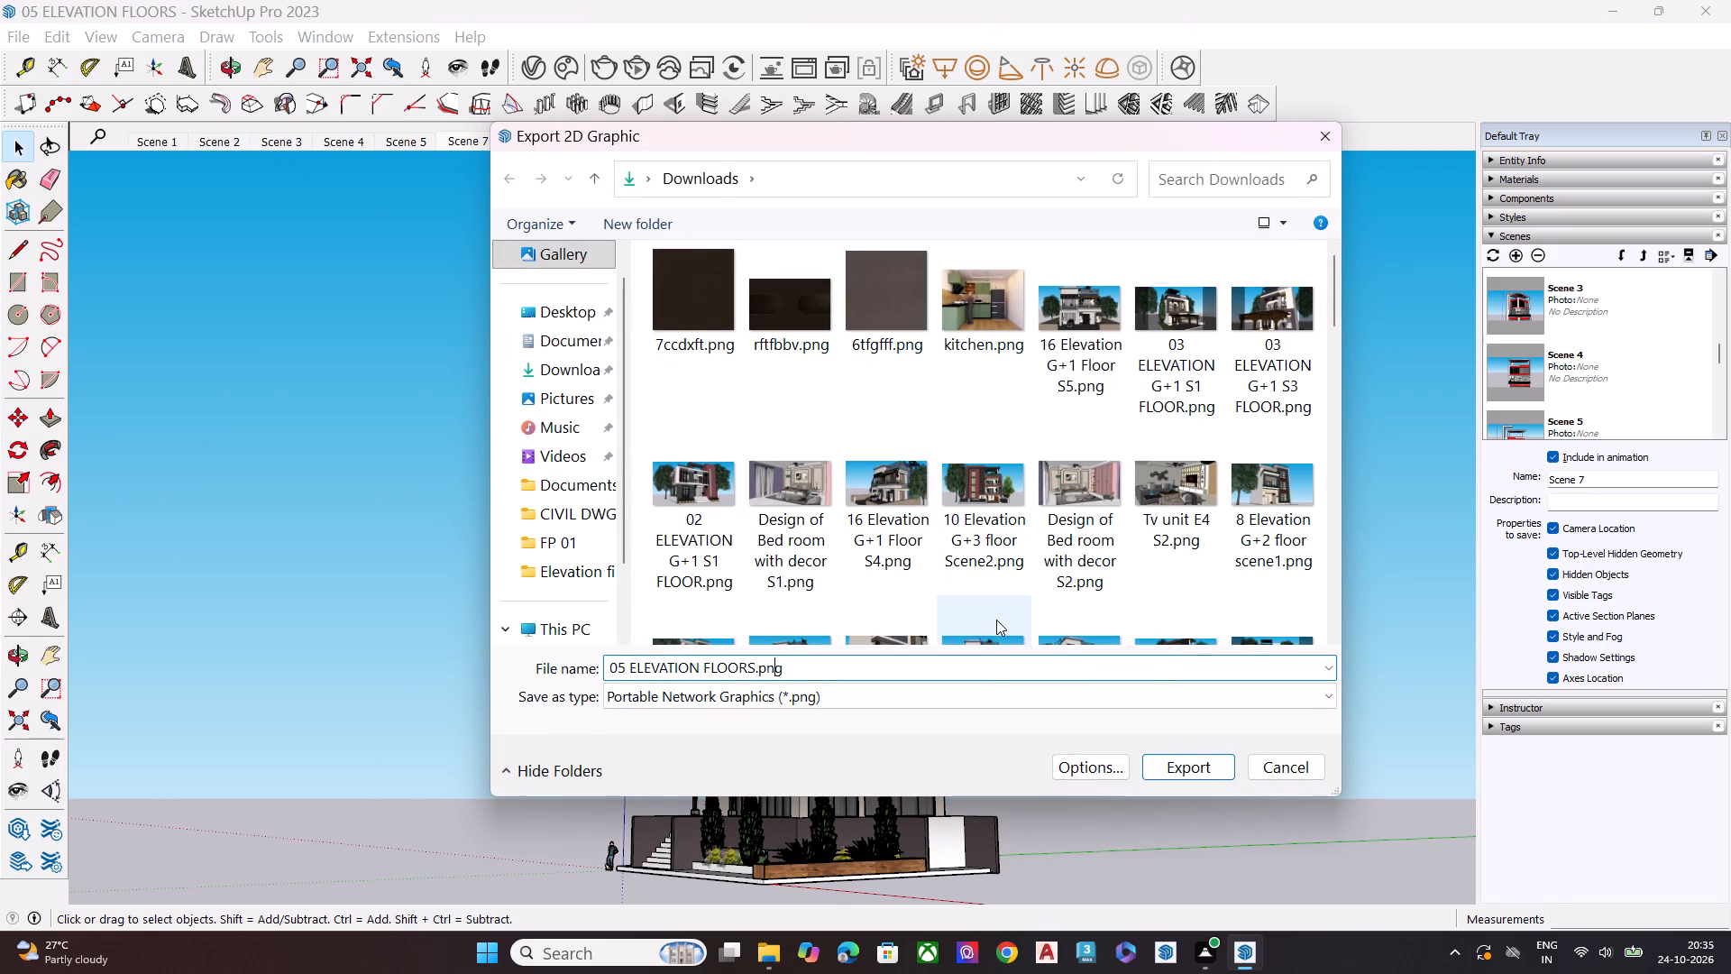
pyautogui.press('Left')
pyautogui.press('Left')
pyautogui.press('Left')
pyautogui.press('Left')
pyautogui.press('Left')
pyautogui.press('Left')
pyautogui.press('Left')
pyautogui.press('Left')
pyautogui.press('Left')
pyautogui.press('s')
pyautogui.write('6')
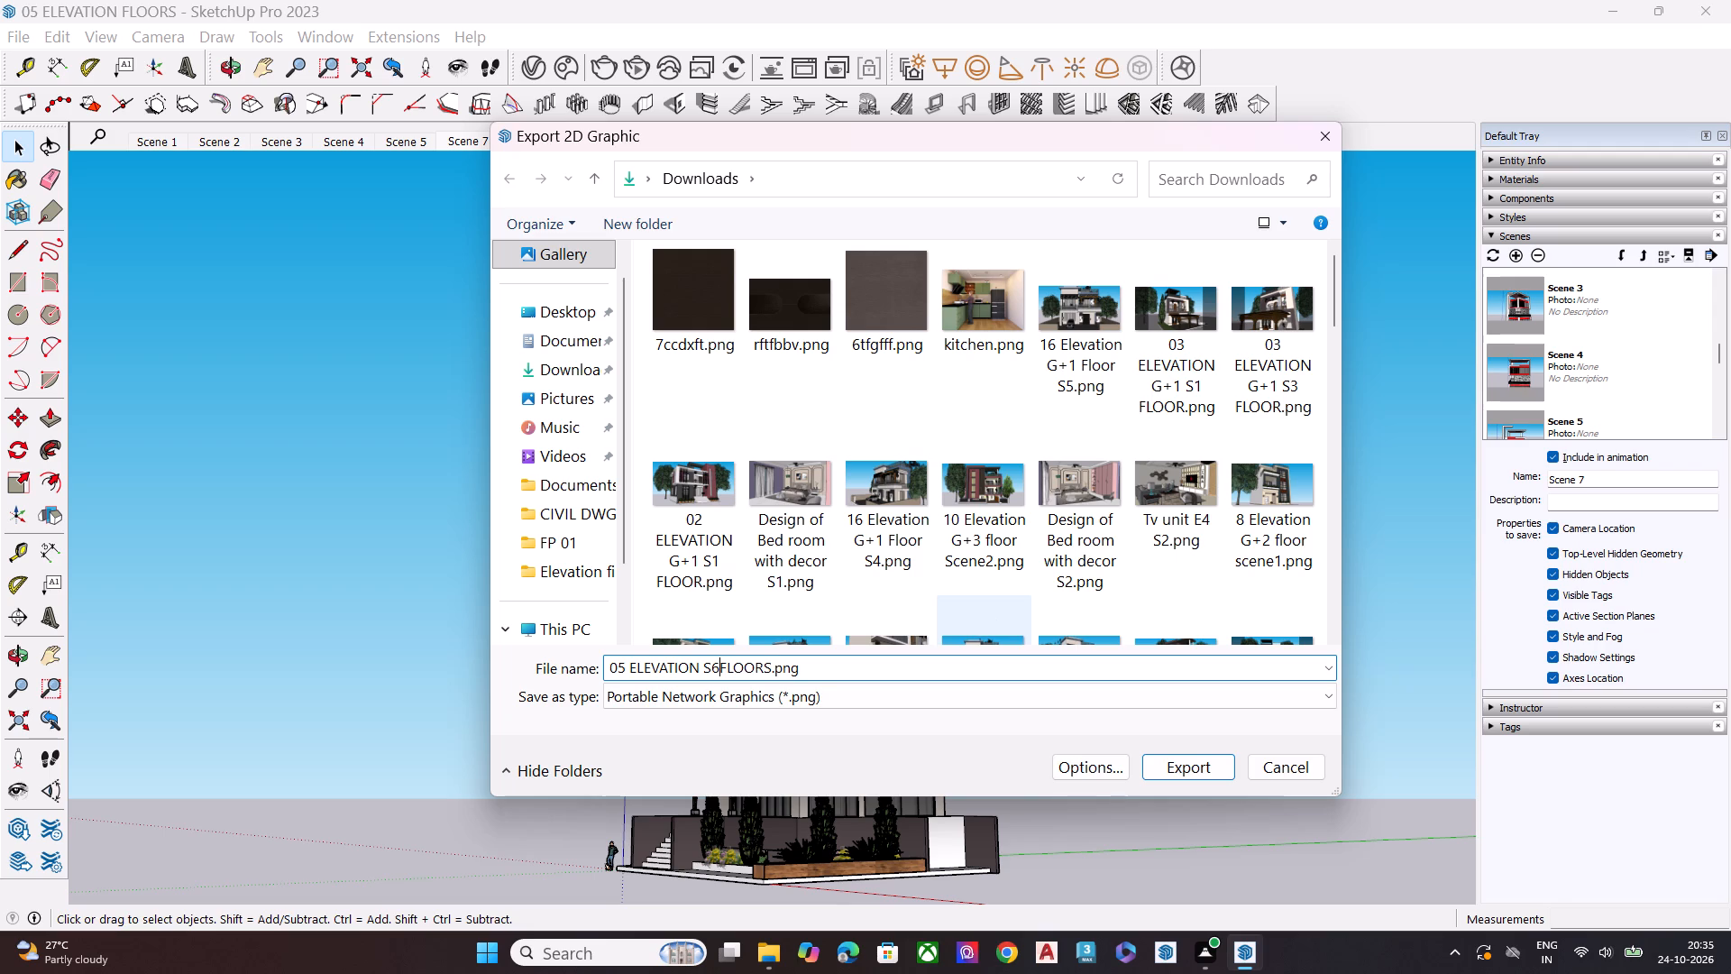
pyautogui.press('space')
pyautogui.press('Return')
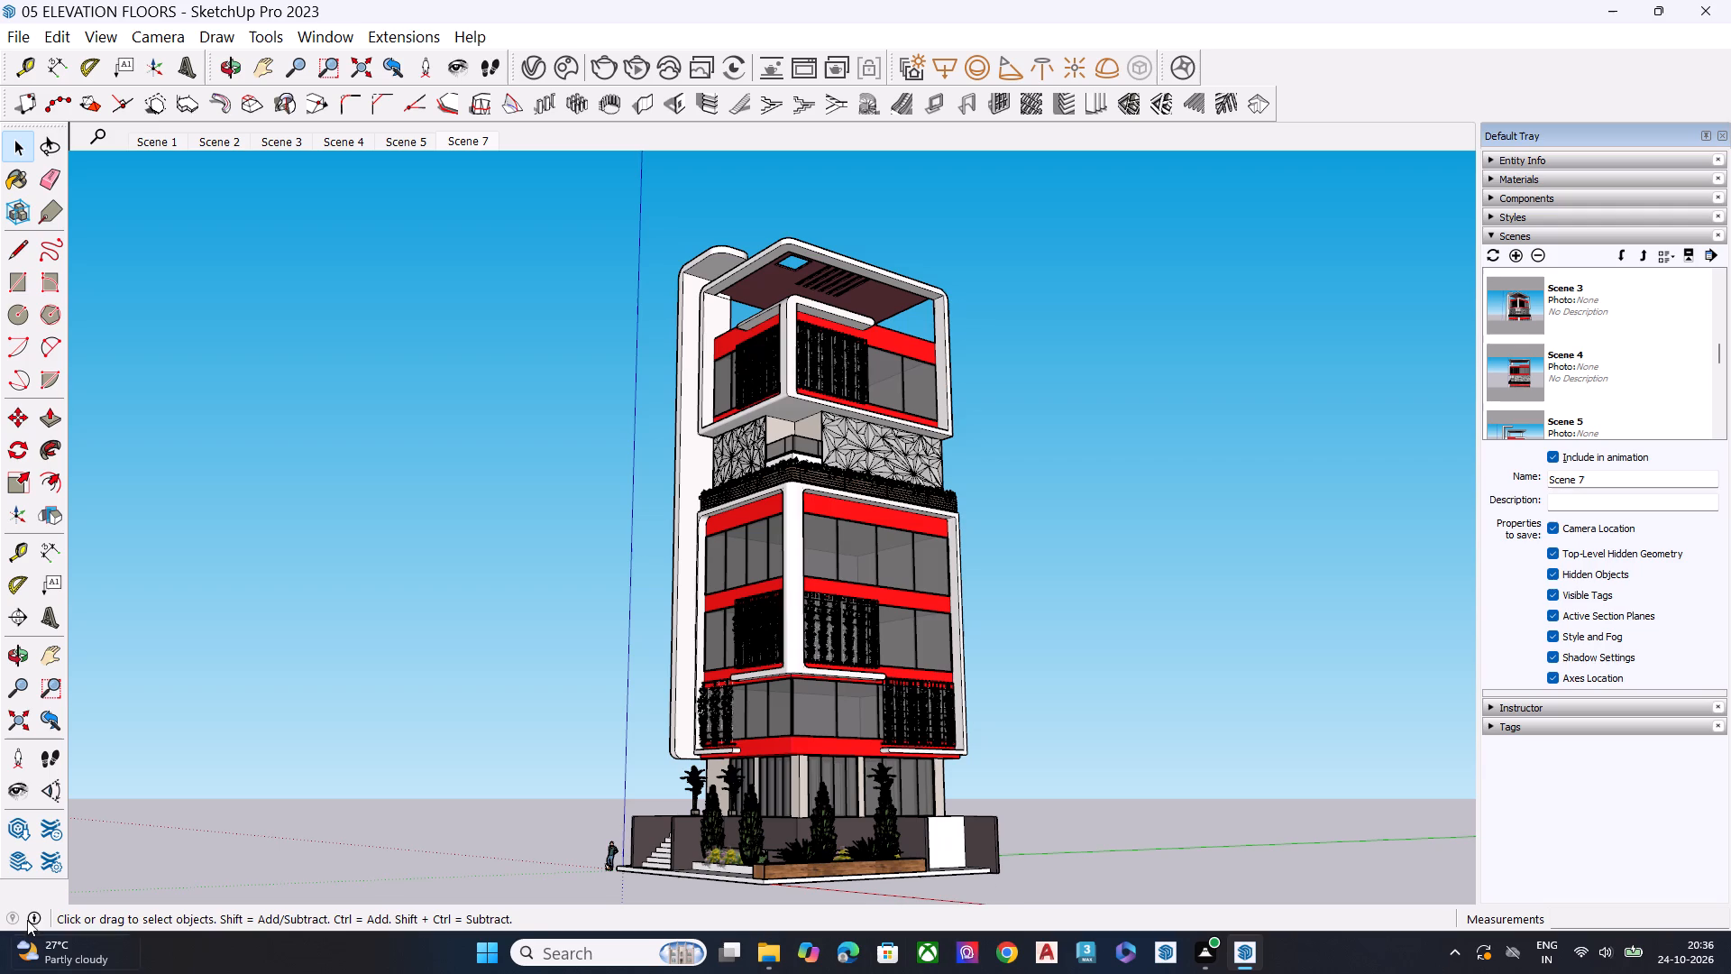
# Close the 05 ELEVATION FLOORS model, saving its changes.
pyautogui.click(1719, 16)
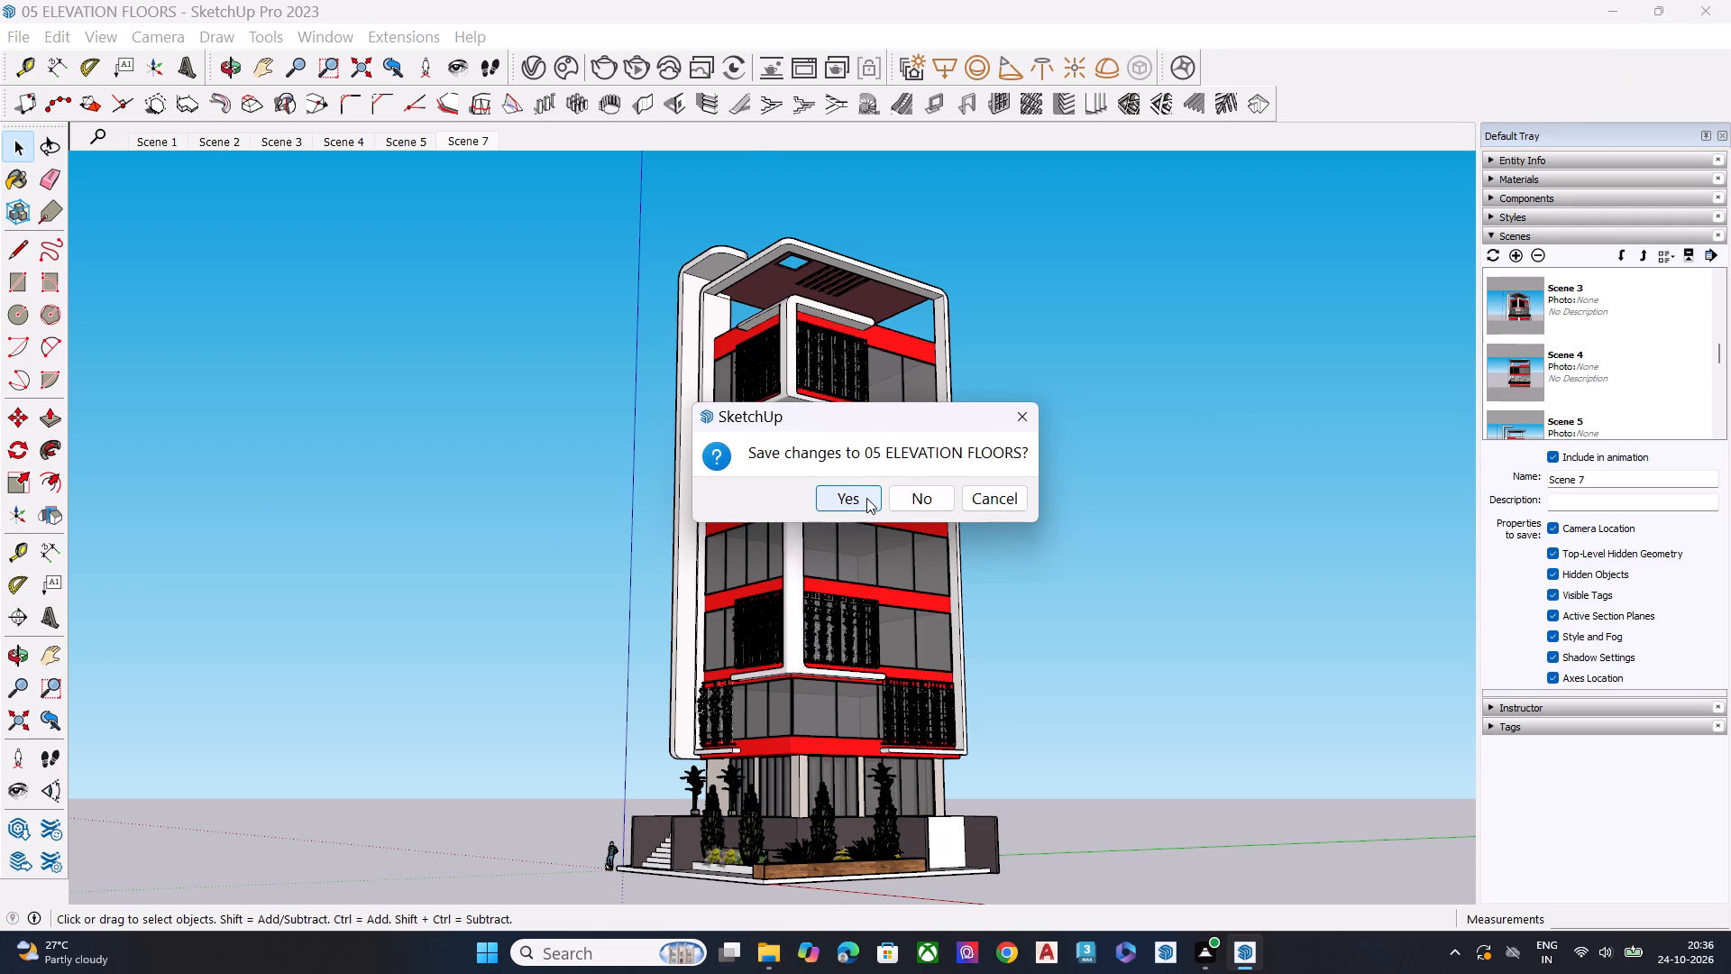
pyautogui.click(866, 498)
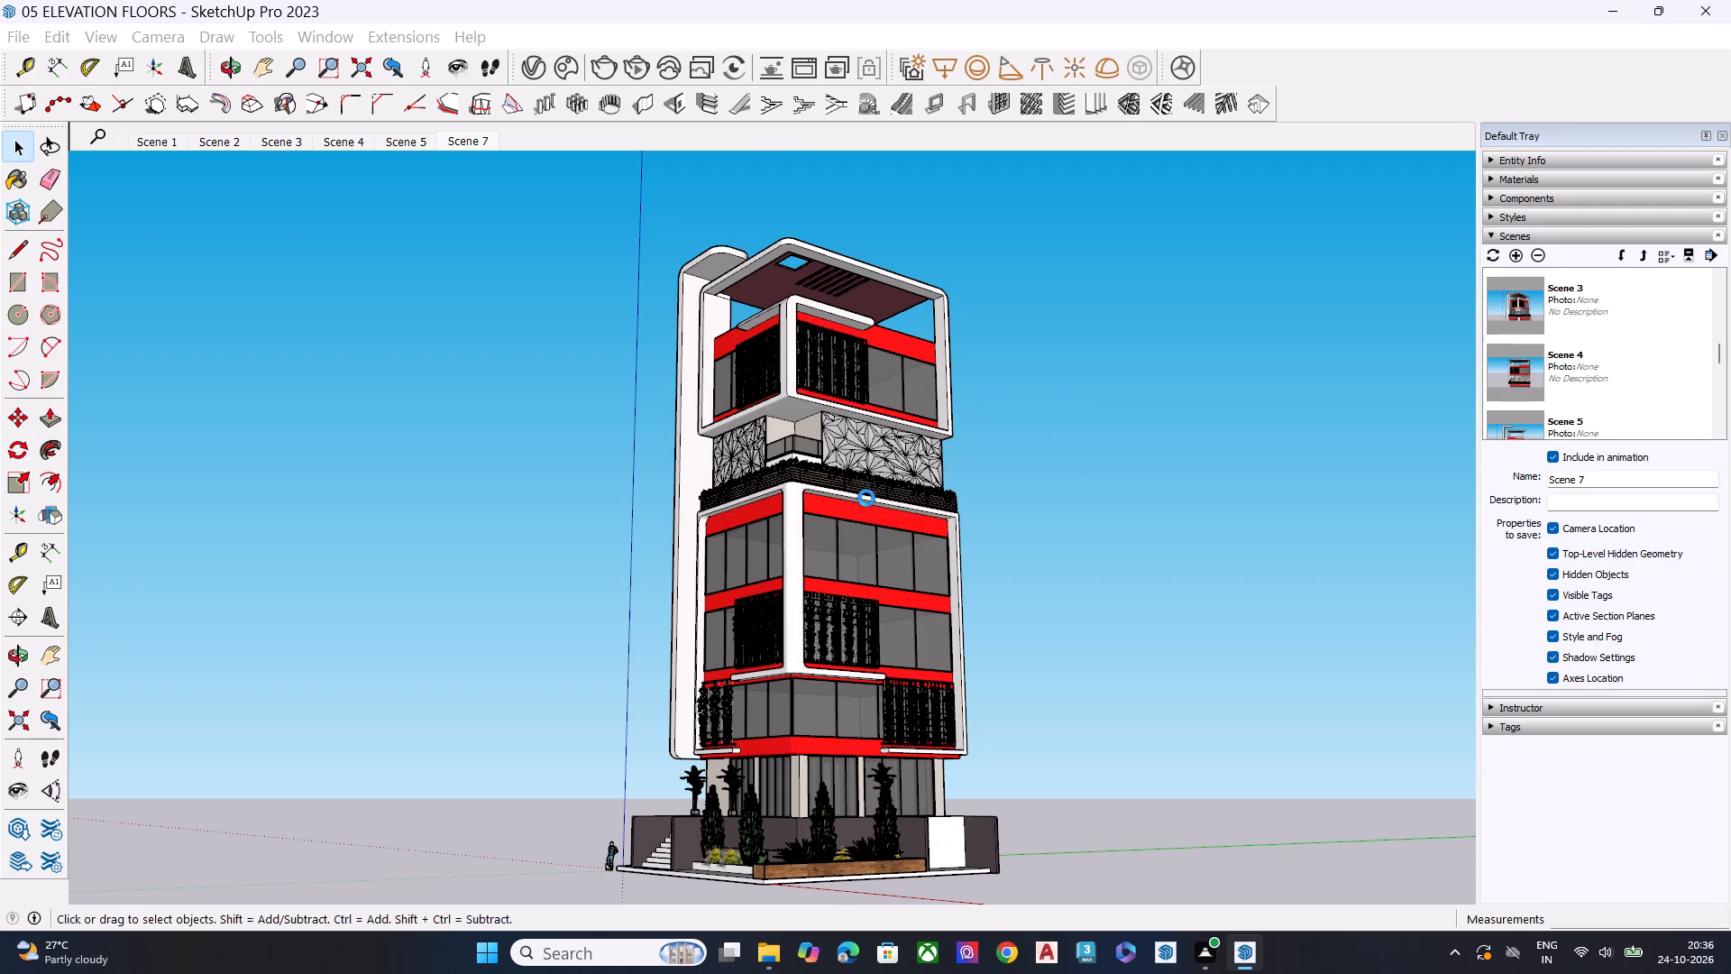